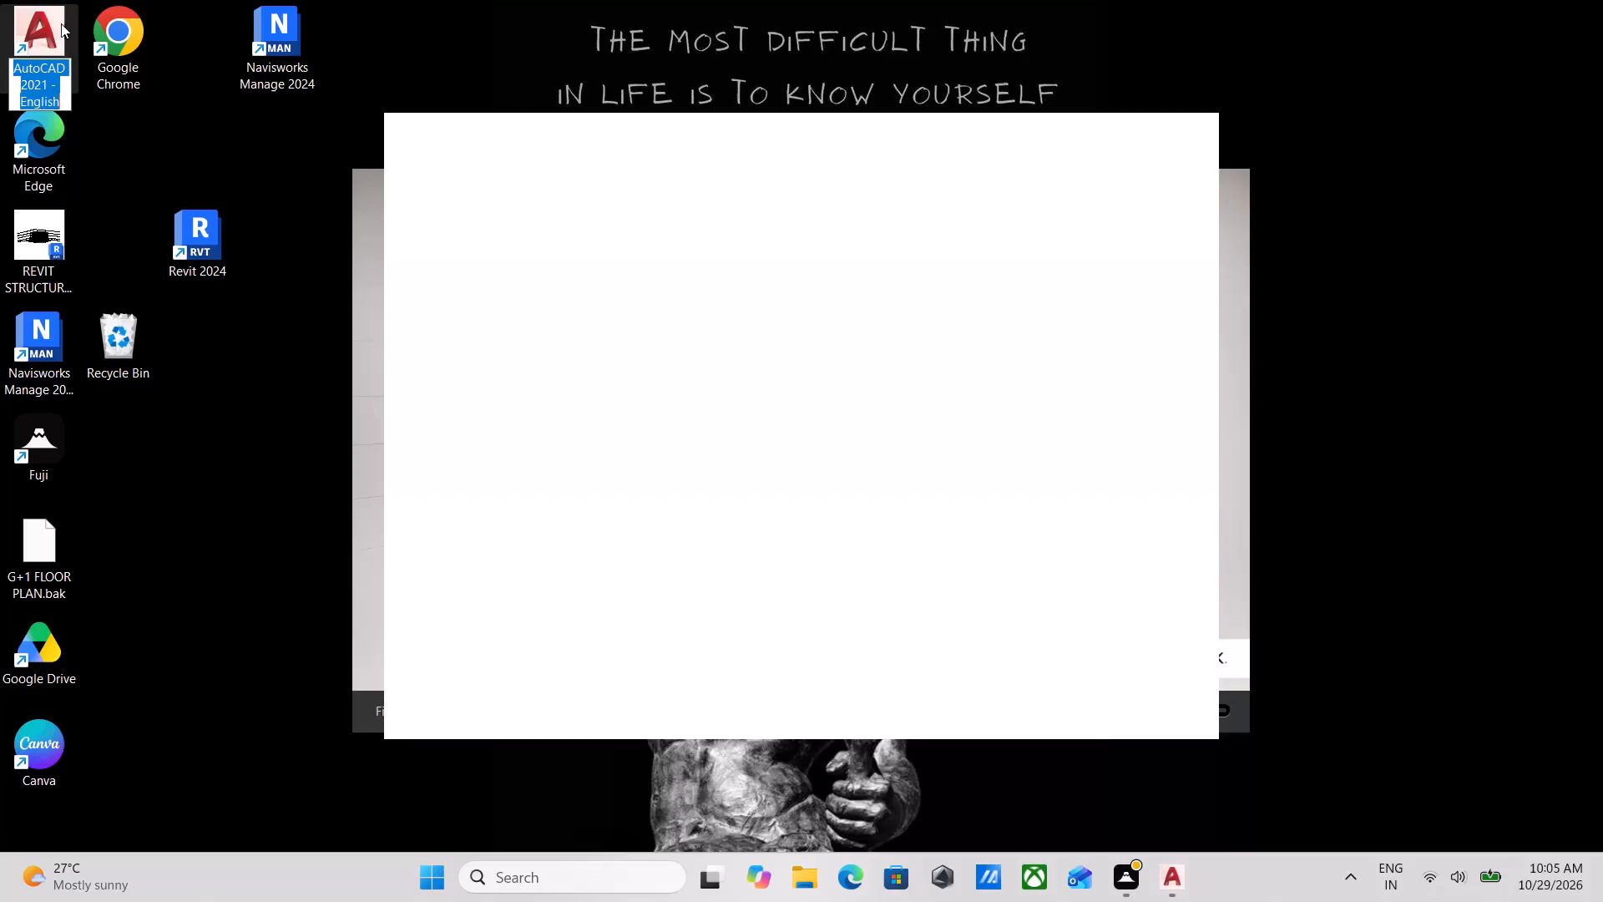
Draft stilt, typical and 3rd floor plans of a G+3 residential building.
Launch AutoCAD 2021 and start a new blank drawing.
{"action": "double_click", "coordinate": [54, 34]}
{"action": "left_click", "coordinate": [53, 34]}
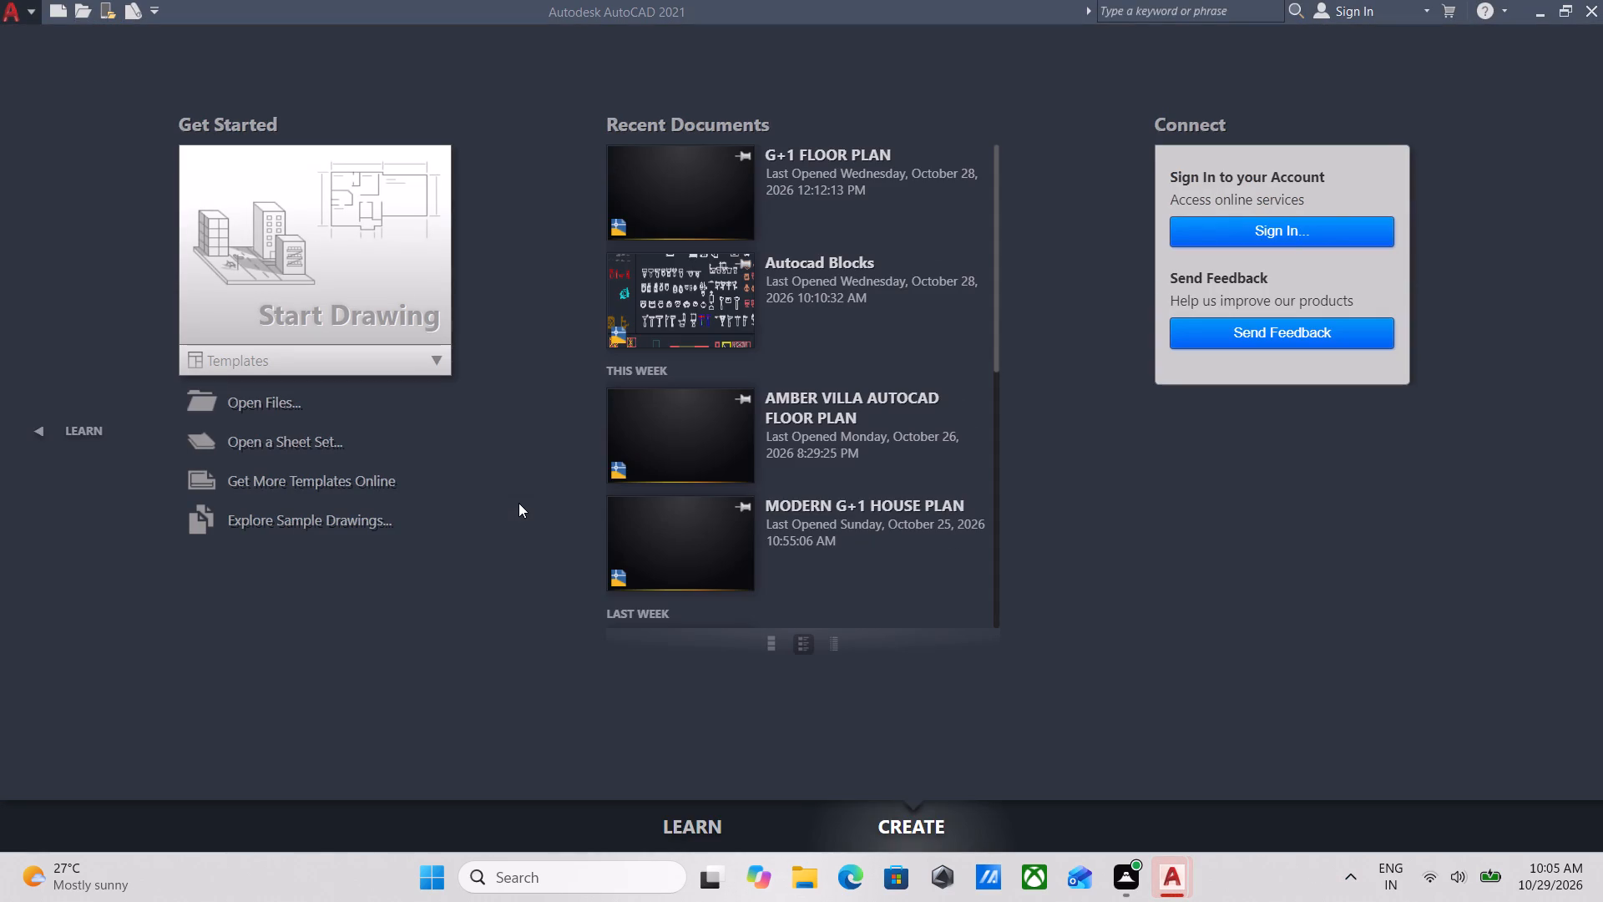
{"action": "double_click", "coordinate": [274, 287]}
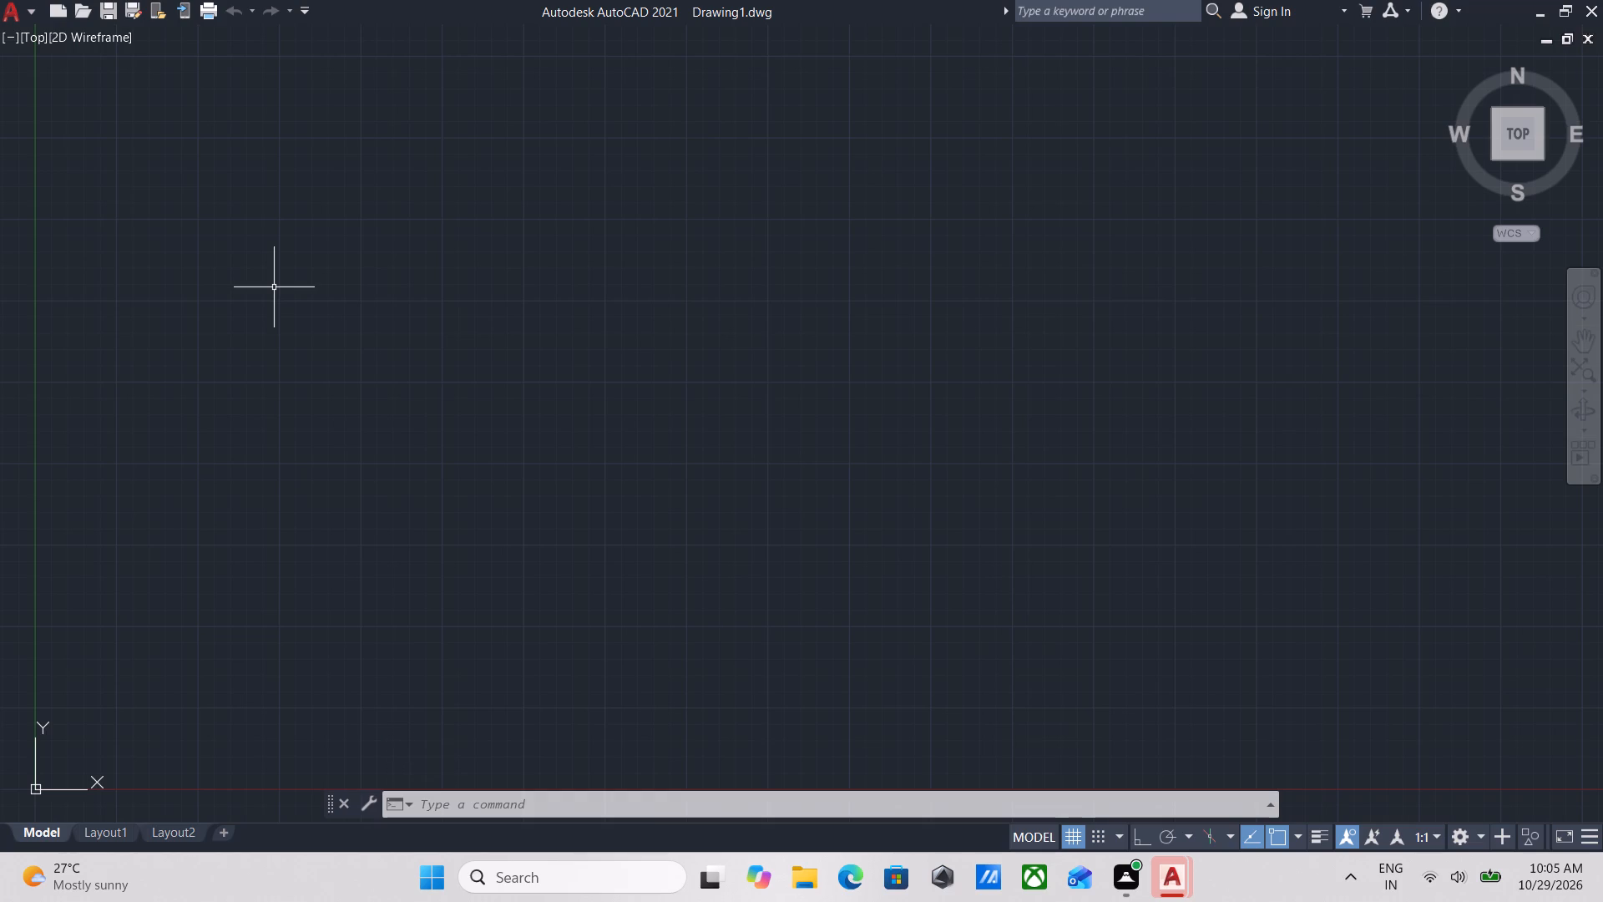
Configure the drawing units to Engineering length type with 0'-0" precision.
{"action": "scroll", "coordinate": [274, 287], "scroll_direction": "up", "scroll_amount": 1}
{"action": "scroll", "coordinate": [1125, 723], "scroll_direction": "down", "scroll_amount": 3}
{"action": "scroll", "coordinate": [1192, 646], "scroll_direction": "down", "scroll_amount": 3}
{"action": "middle_click_drag", "start_coordinate": [1103, 555], "coordinate": [1104, 637]}
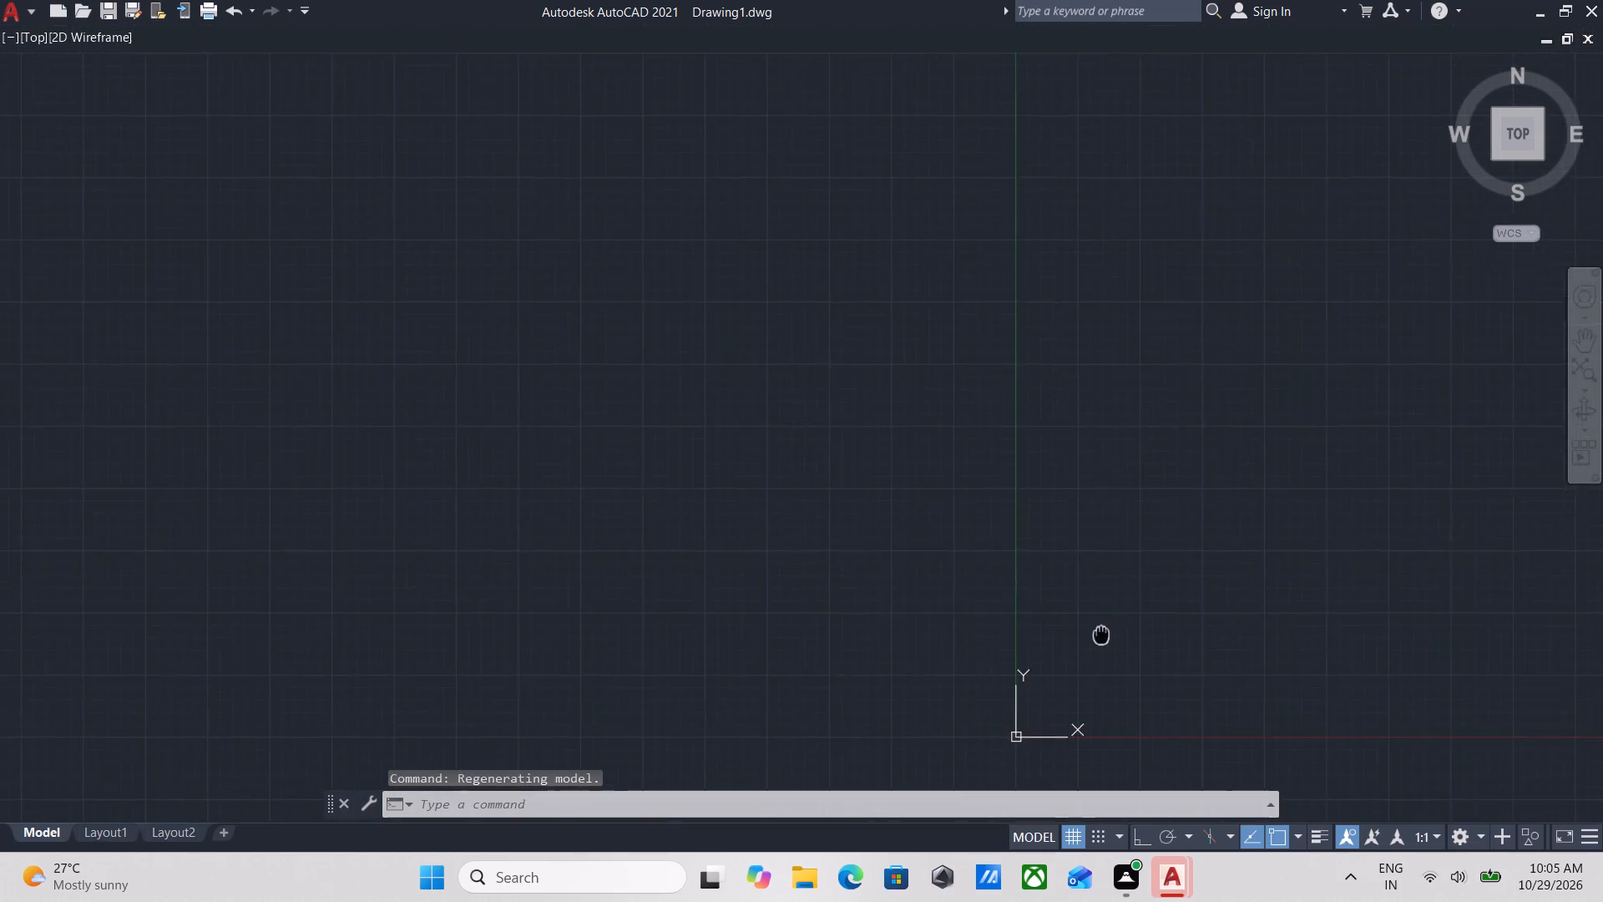
{"action": "middle_click_drag", "start_coordinate": [1104, 637], "coordinate": [1109, 638]}
{"action": "scroll", "coordinate": [1109, 638], "scroll_direction": "up", "scroll_amount": 1}
{"action": "scroll", "coordinate": [1059, 560], "scroll_direction": "down", "scroll_amount": 1}
{"action": "middle_click_drag", "start_coordinate": [1059, 560], "coordinate": [722, 621]}
{"action": "type", "text": "un"}
{"action": "key", "text": "Return"}
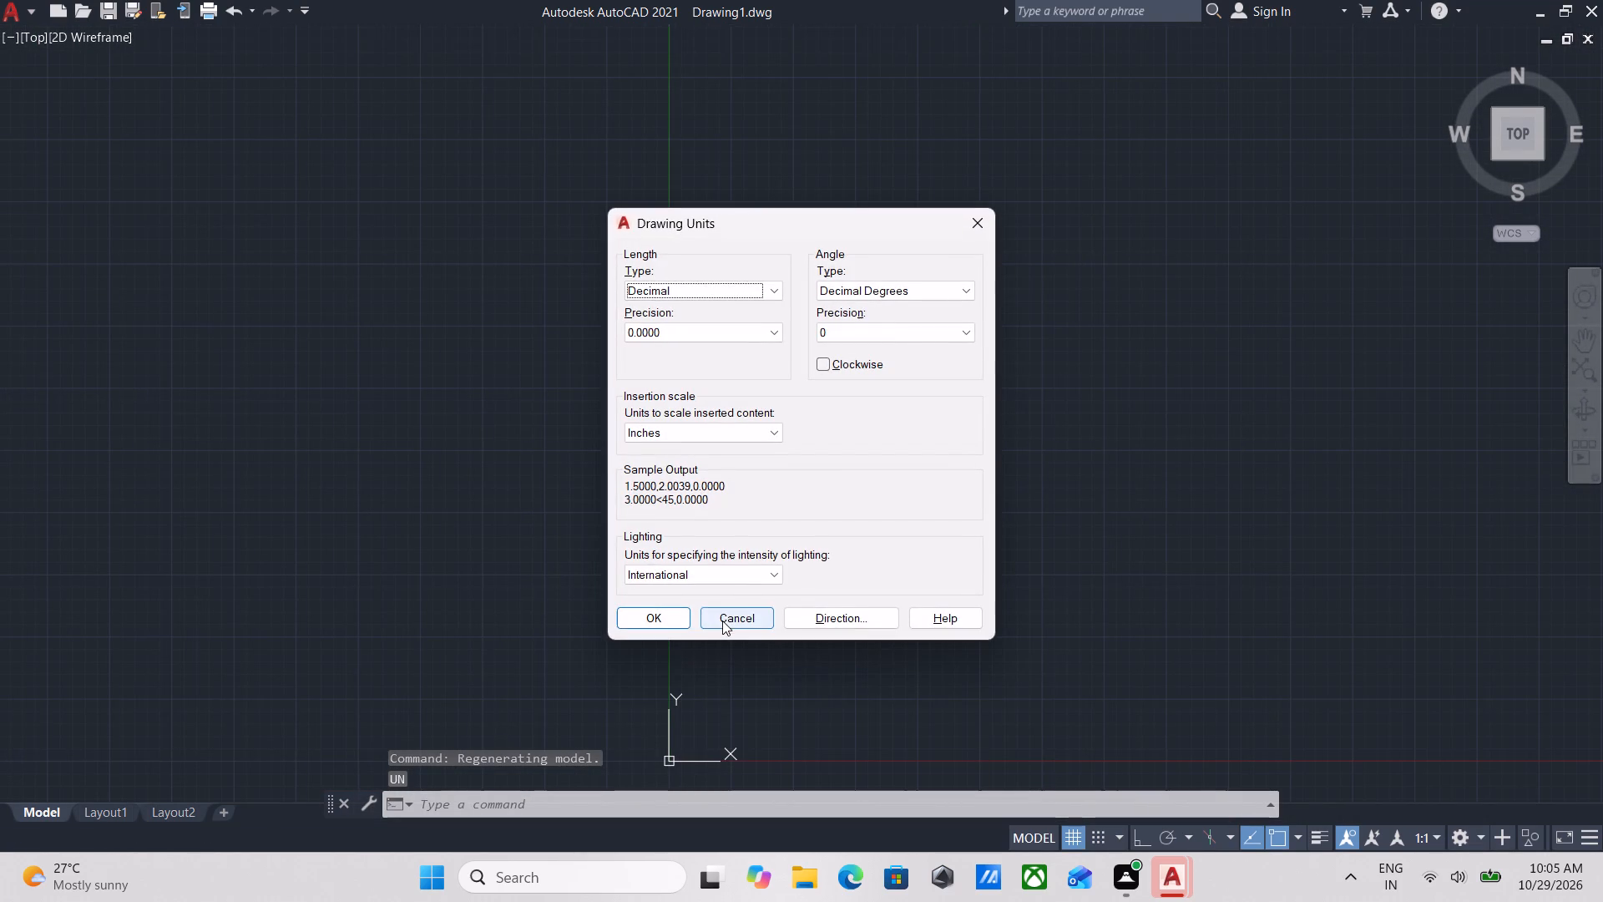
{"action": "left_click", "coordinate": [781, 283]}
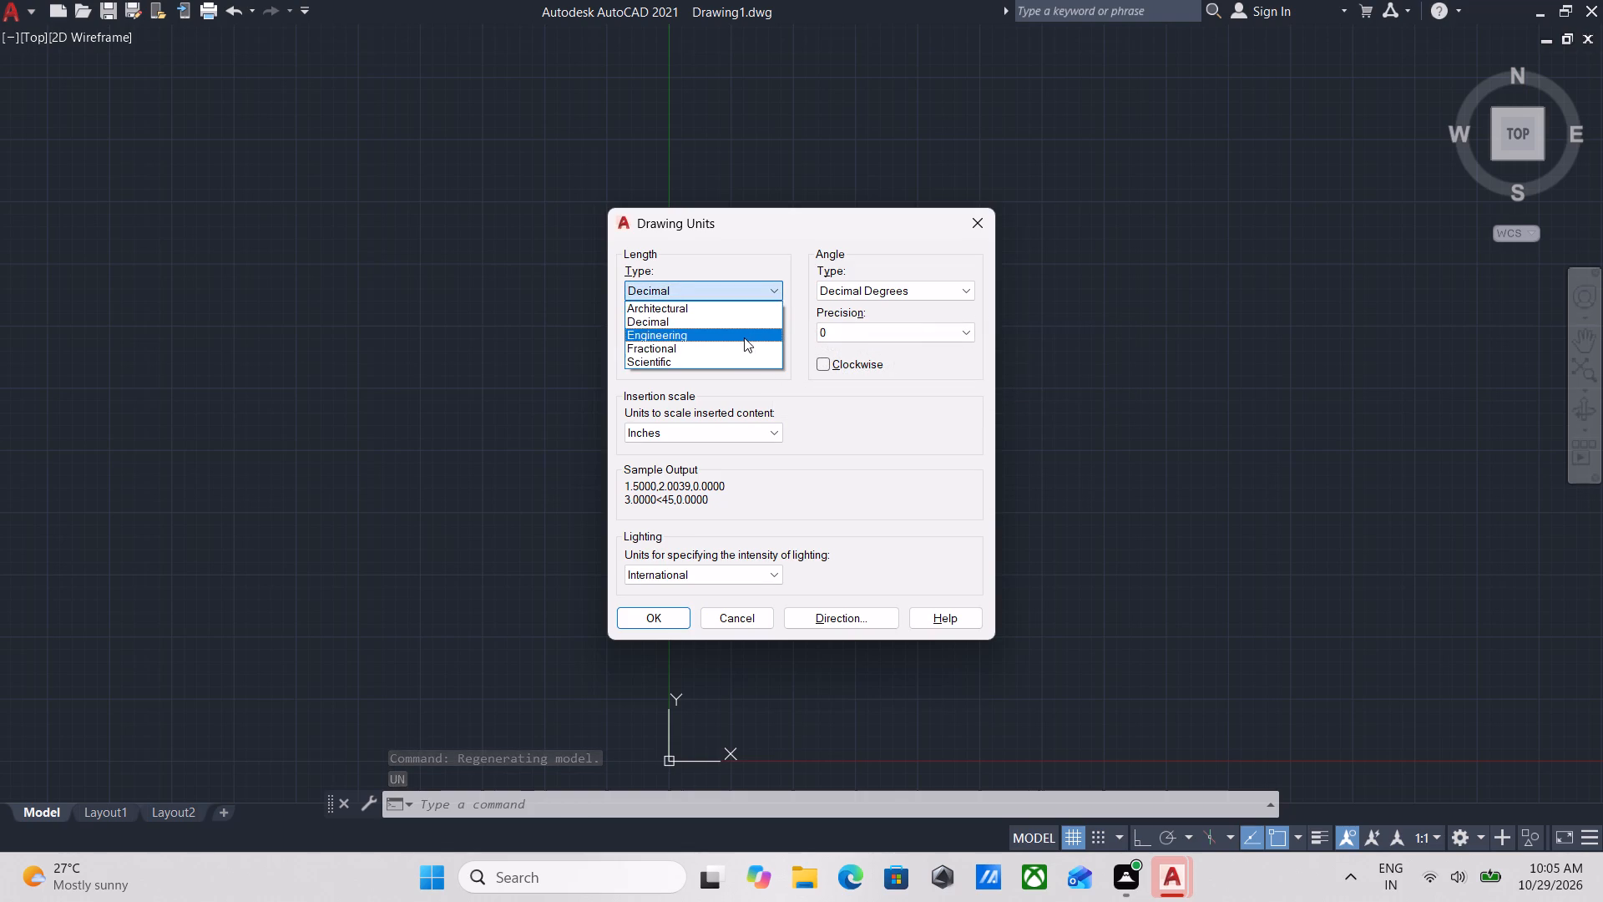
{"action": "left_click", "coordinate": [744, 337]}
{"action": "left_click", "coordinate": [744, 337]}
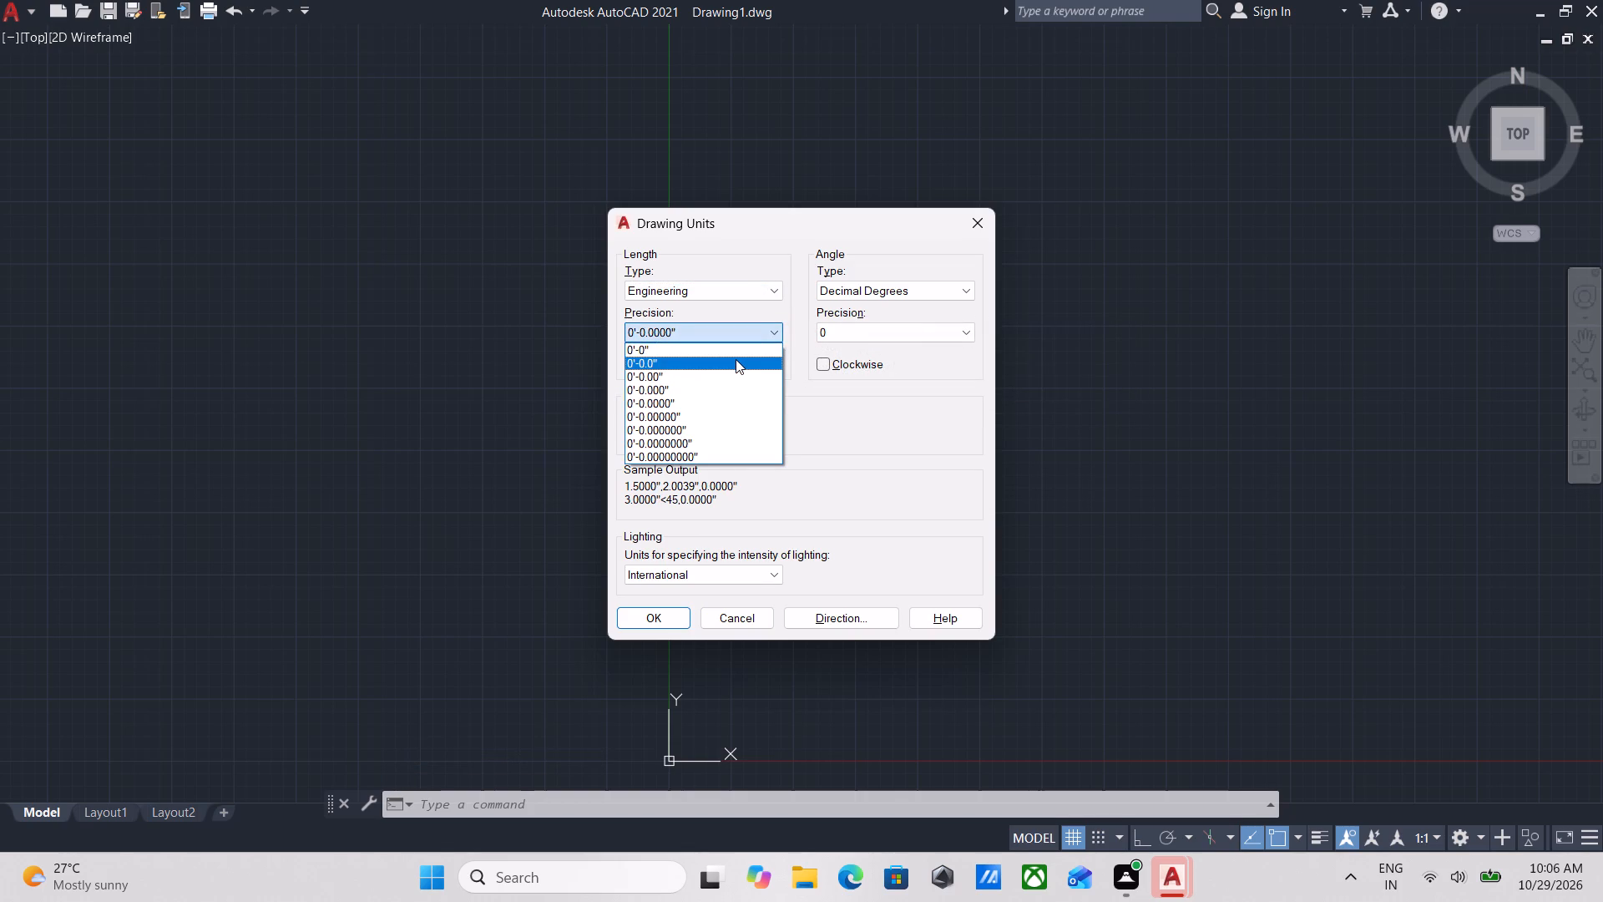
{"action": "left_click", "coordinate": [733, 353]}
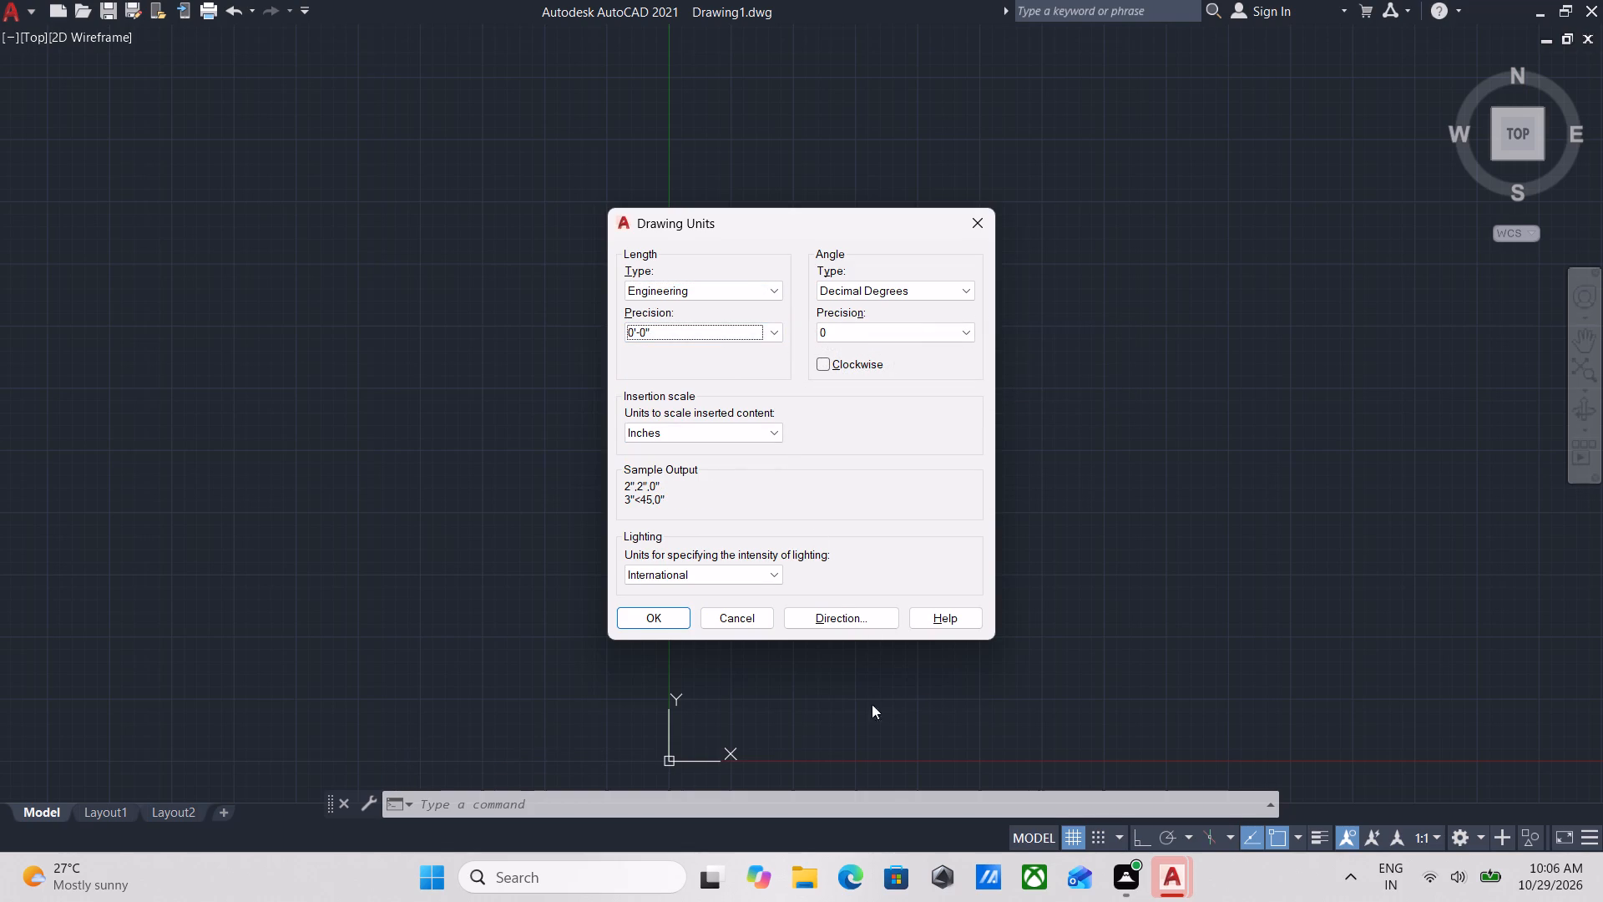
{"action": "left_click", "coordinate": [636, 603]}
{"action": "left_click", "coordinate": [630, 622]}
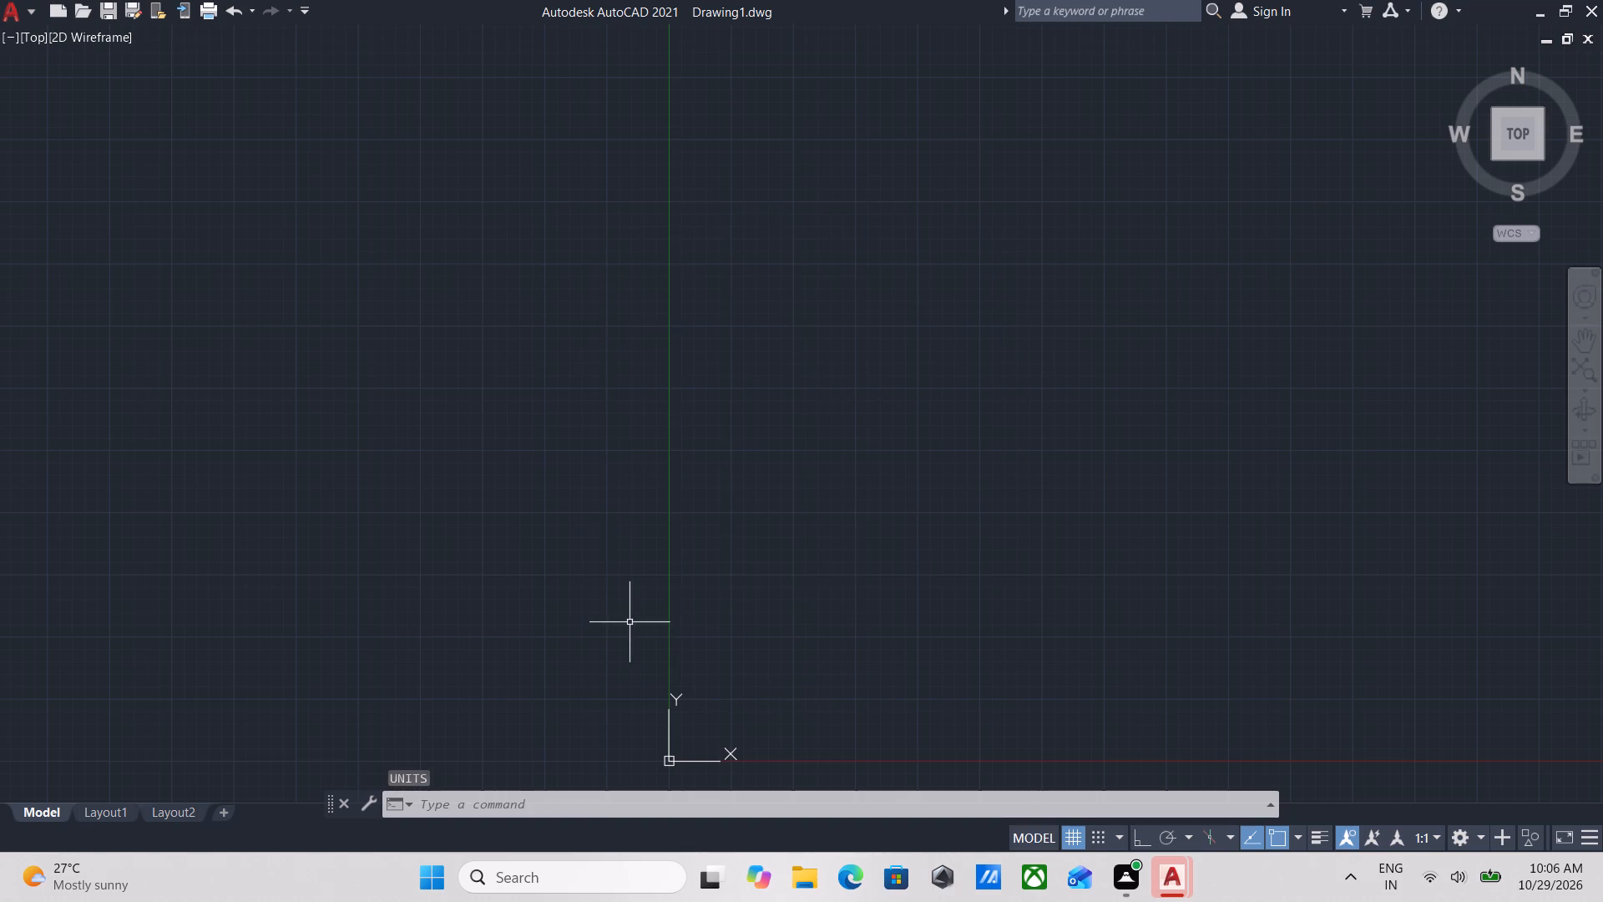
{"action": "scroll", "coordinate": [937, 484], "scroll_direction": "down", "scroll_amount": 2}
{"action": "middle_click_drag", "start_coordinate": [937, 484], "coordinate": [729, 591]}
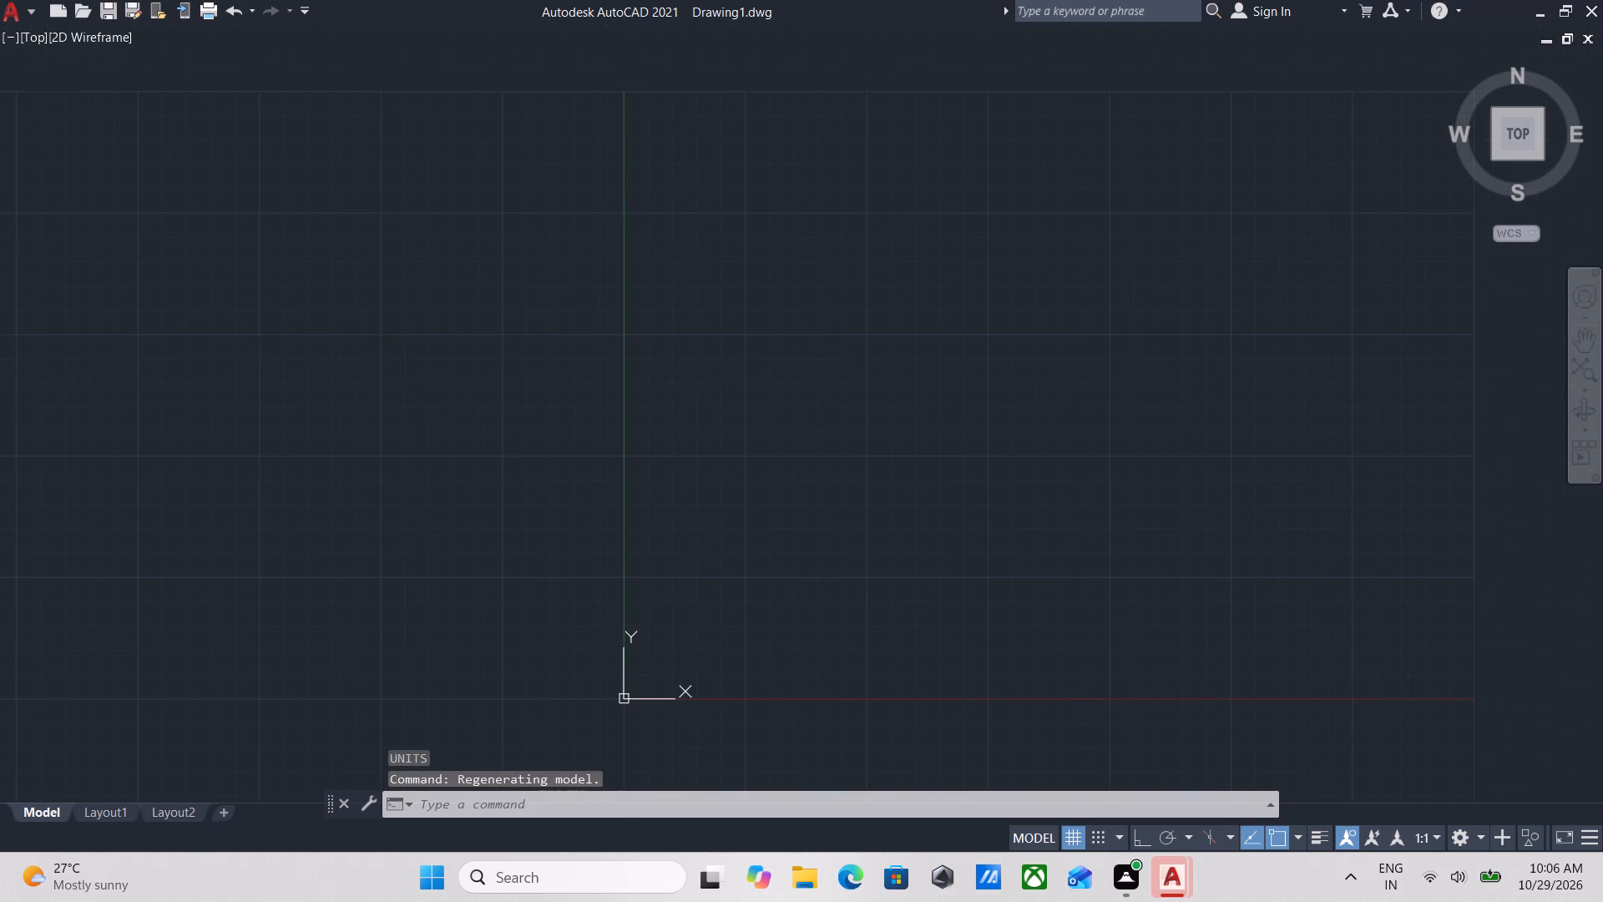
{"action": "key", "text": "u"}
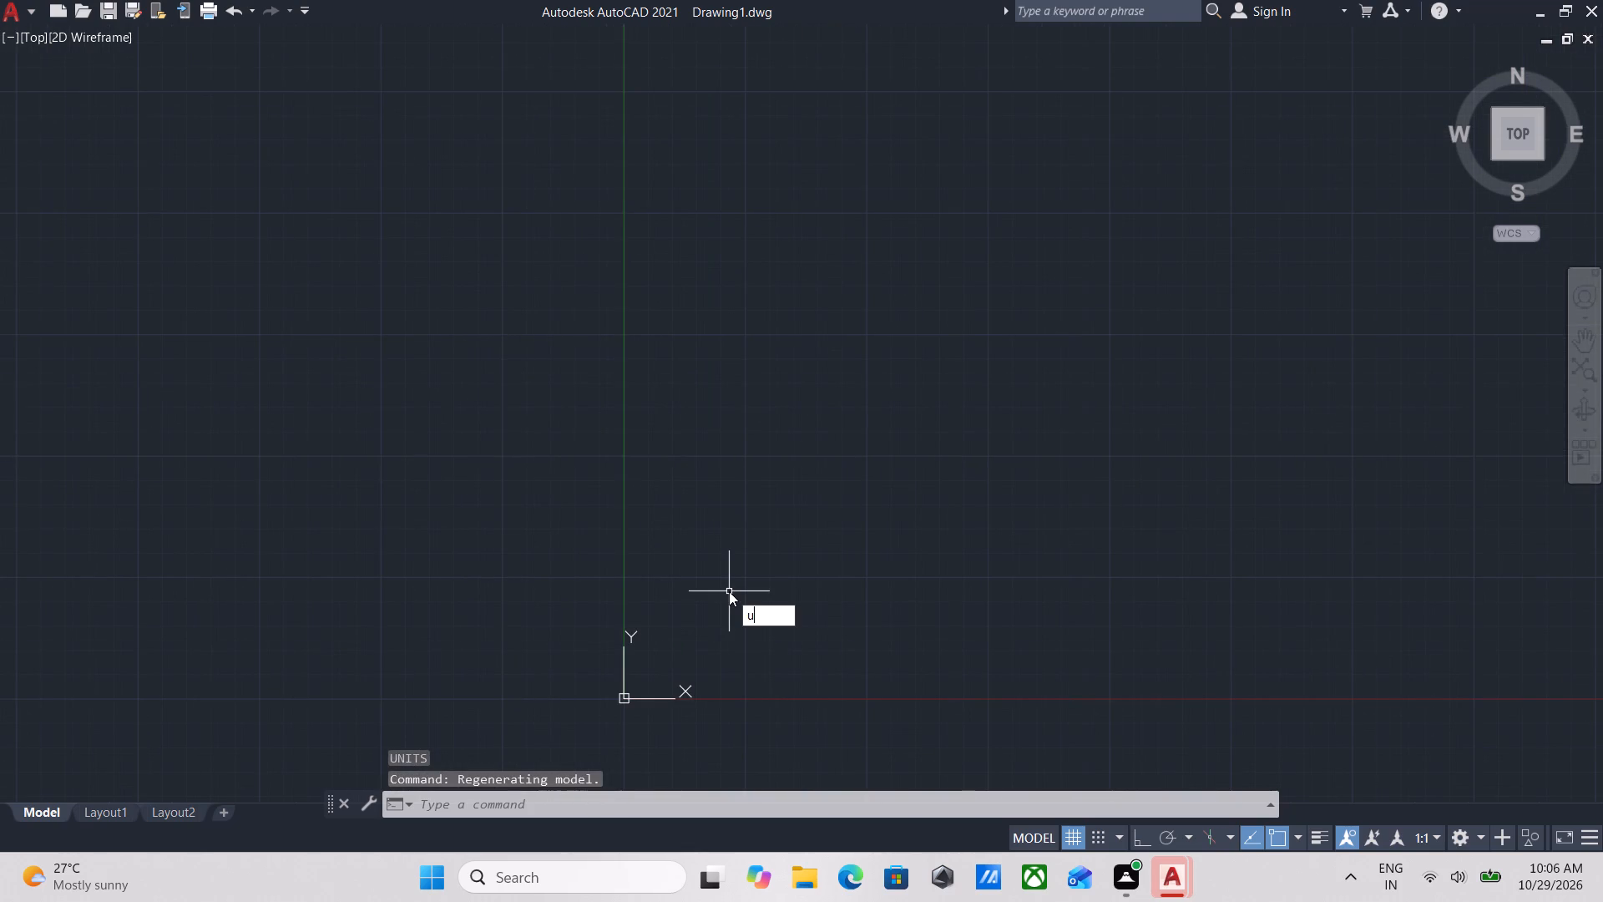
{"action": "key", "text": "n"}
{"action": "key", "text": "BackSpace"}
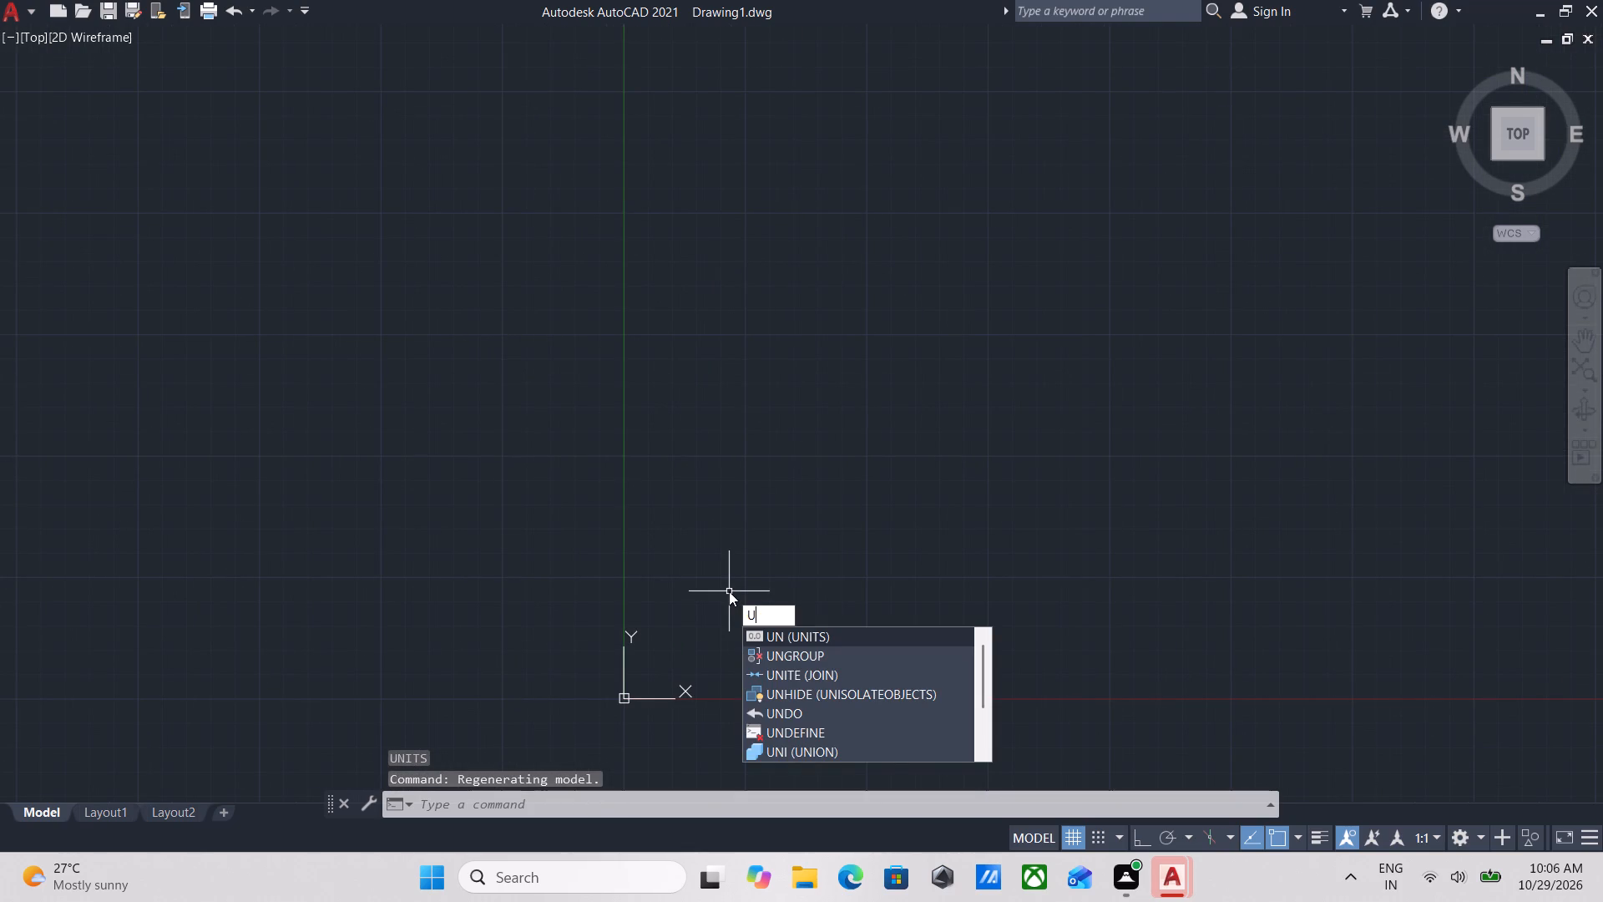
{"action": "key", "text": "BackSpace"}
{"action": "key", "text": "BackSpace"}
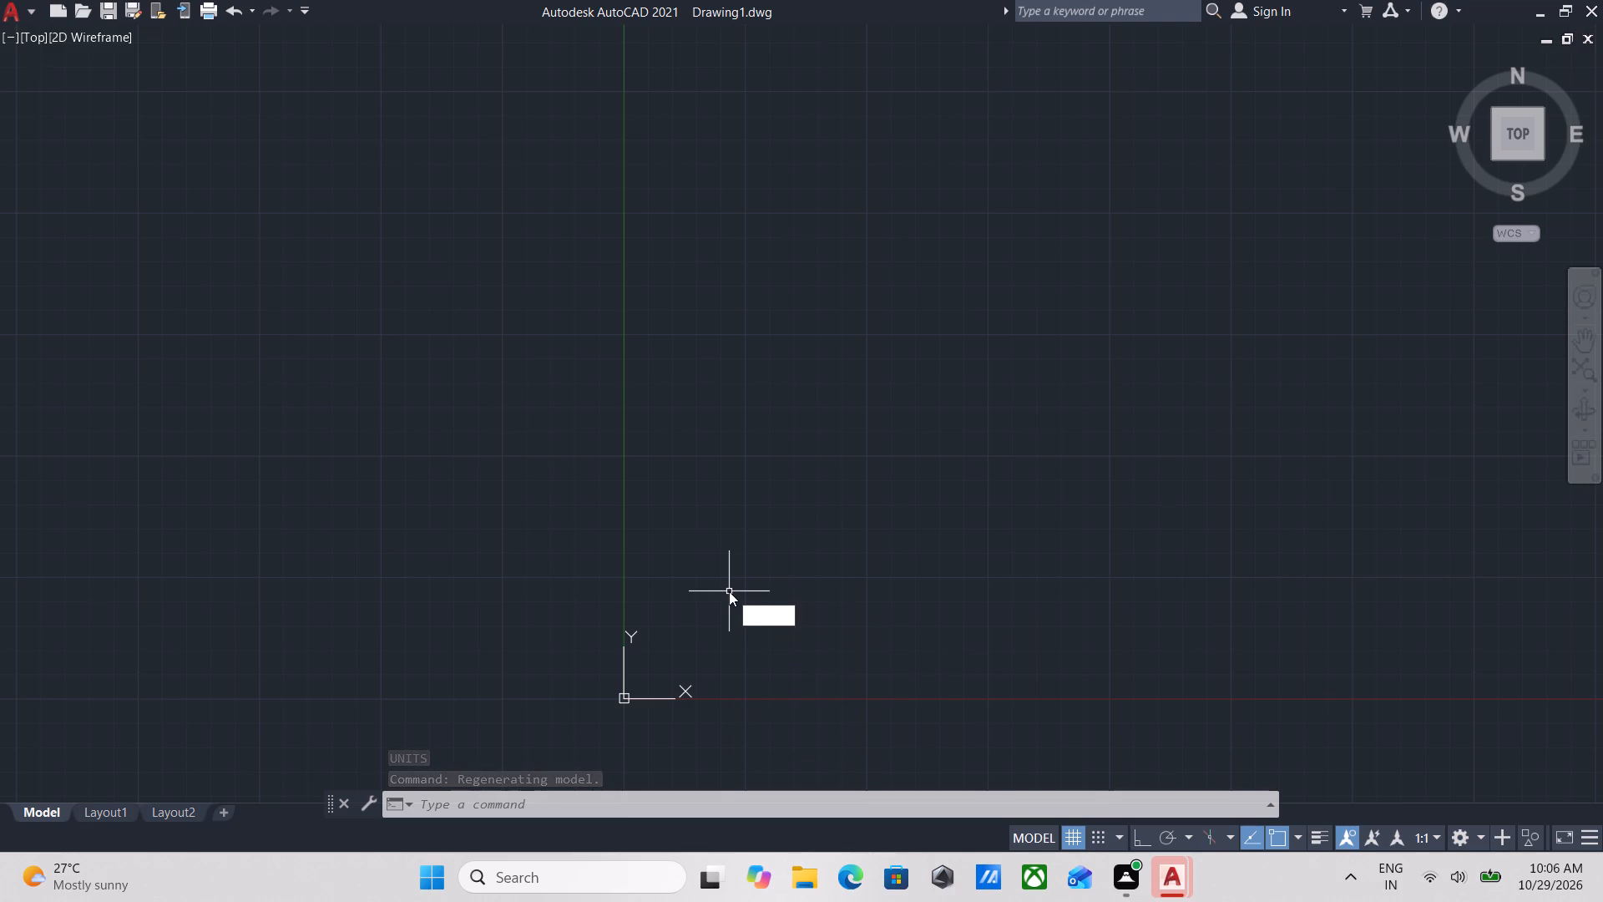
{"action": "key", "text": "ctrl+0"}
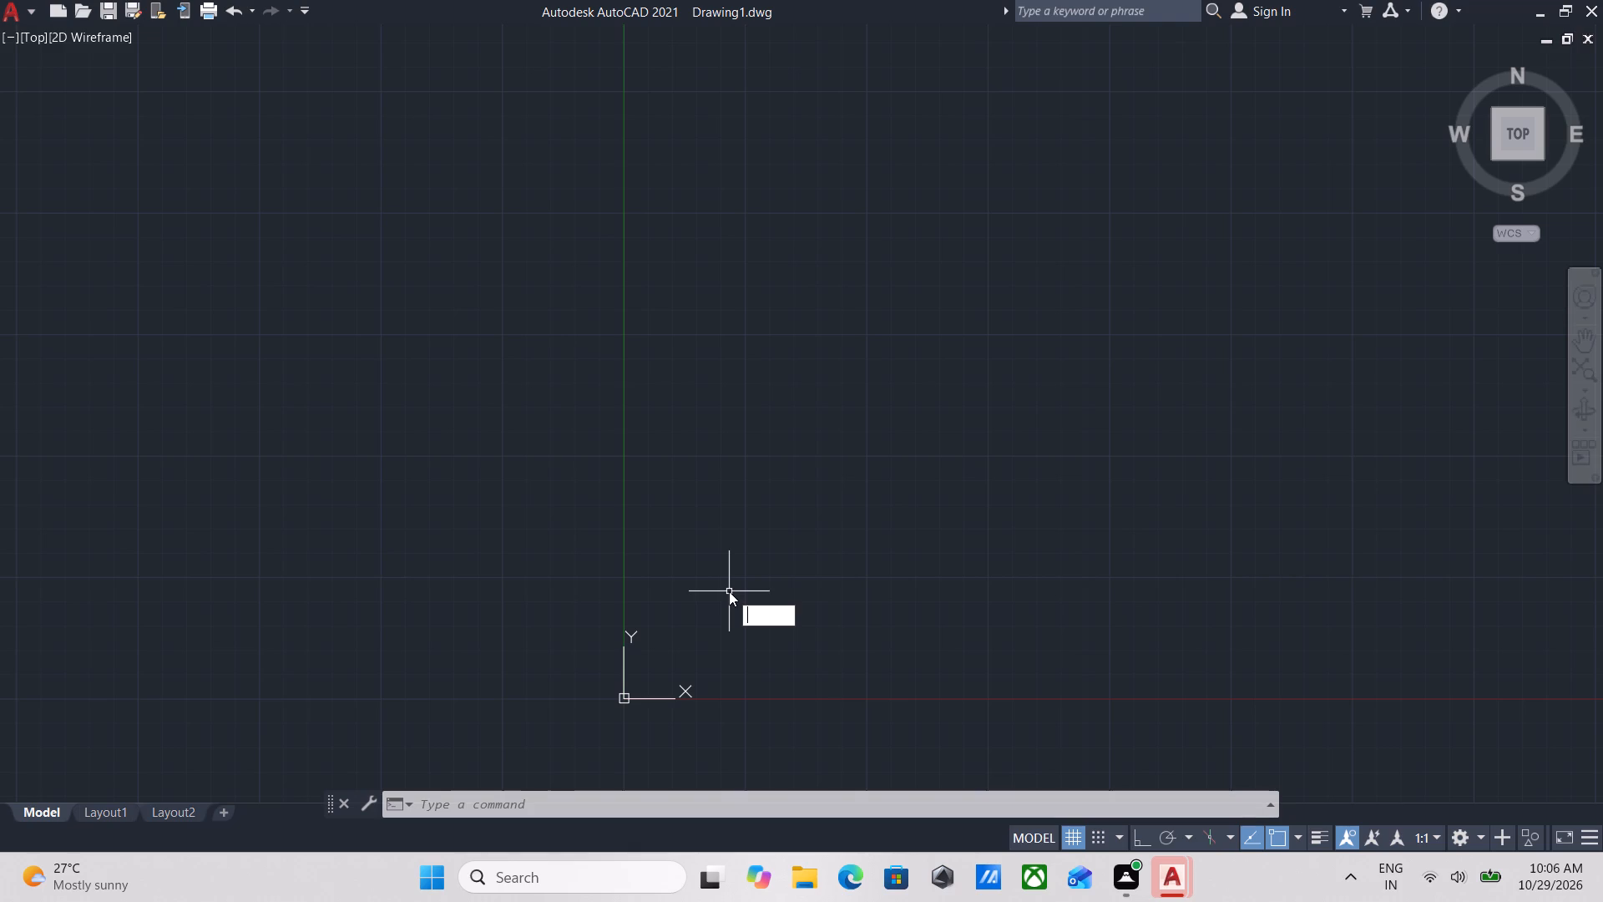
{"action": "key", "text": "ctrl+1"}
Turn off dynamic input so that commands are no longer entered at the cursor.
{"action": "scroll", "coordinate": [1011, 648], "scroll_direction": "down", "scroll_amount": 3}
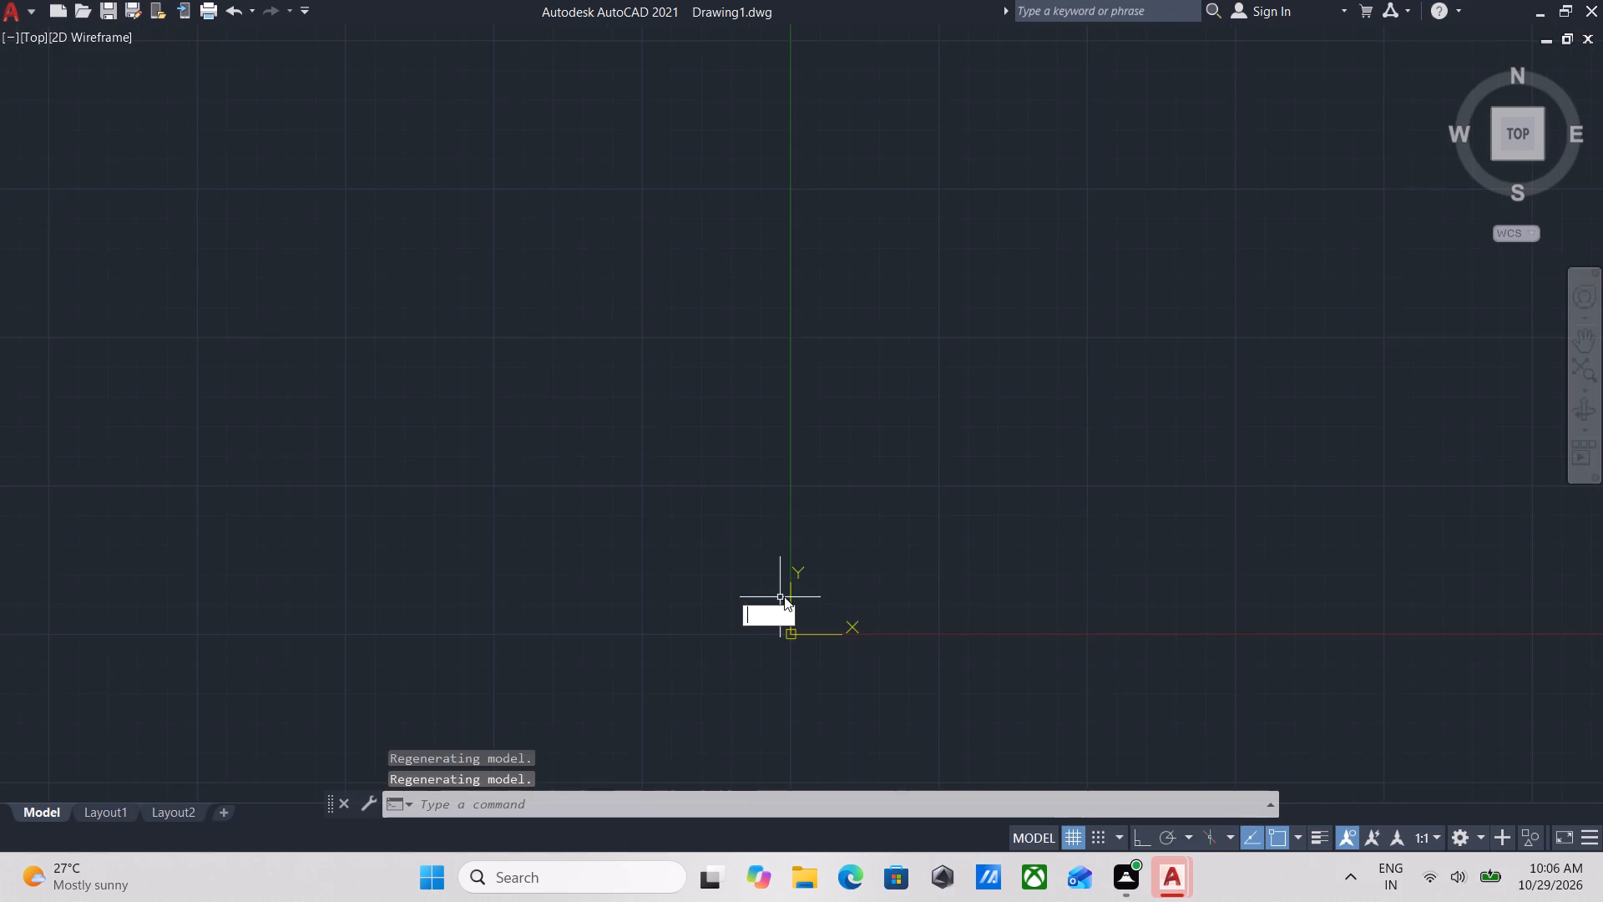
{"action": "middle_click_drag", "start_coordinate": [784, 596], "coordinate": [697, 680]}
{"action": "scroll", "coordinate": [907, 498], "scroll_direction": "up", "scroll_amount": 1}
{"action": "middle_click_drag", "start_coordinate": [902, 498], "coordinate": [701, 574]}
{"action": "scroll", "coordinate": [897, 545], "scroll_direction": "down", "scroll_amount": 3}
{"action": "middle_click_drag", "start_coordinate": [897, 545], "coordinate": [851, 567]}
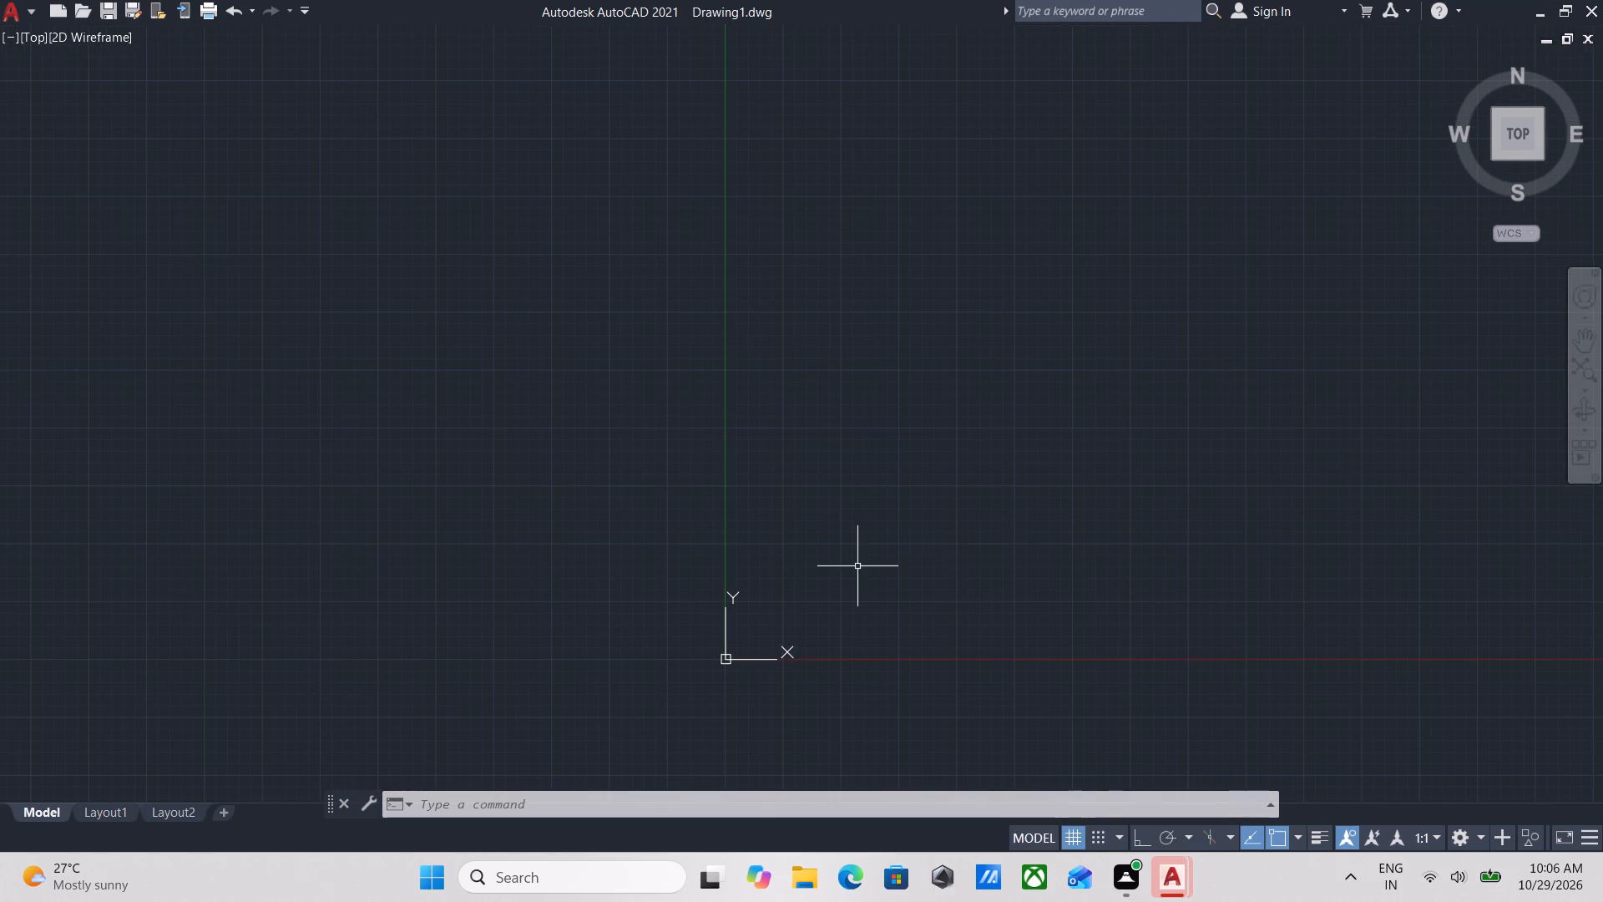
{"action": "key", "text": "F12"}
Display the hidden ribbon above the drawing area with the RIBBON command.
{"action": "scroll", "coordinate": [982, 541], "scroll_direction": "down", "scroll_amount": 2}
{"action": "middle_click_drag", "start_coordinate": [976, 545], "coordinate": [749, 640]}
{"action": "middle_click_drag", "start_coordinate": [927, 558], "coordinate": [826, 673]}
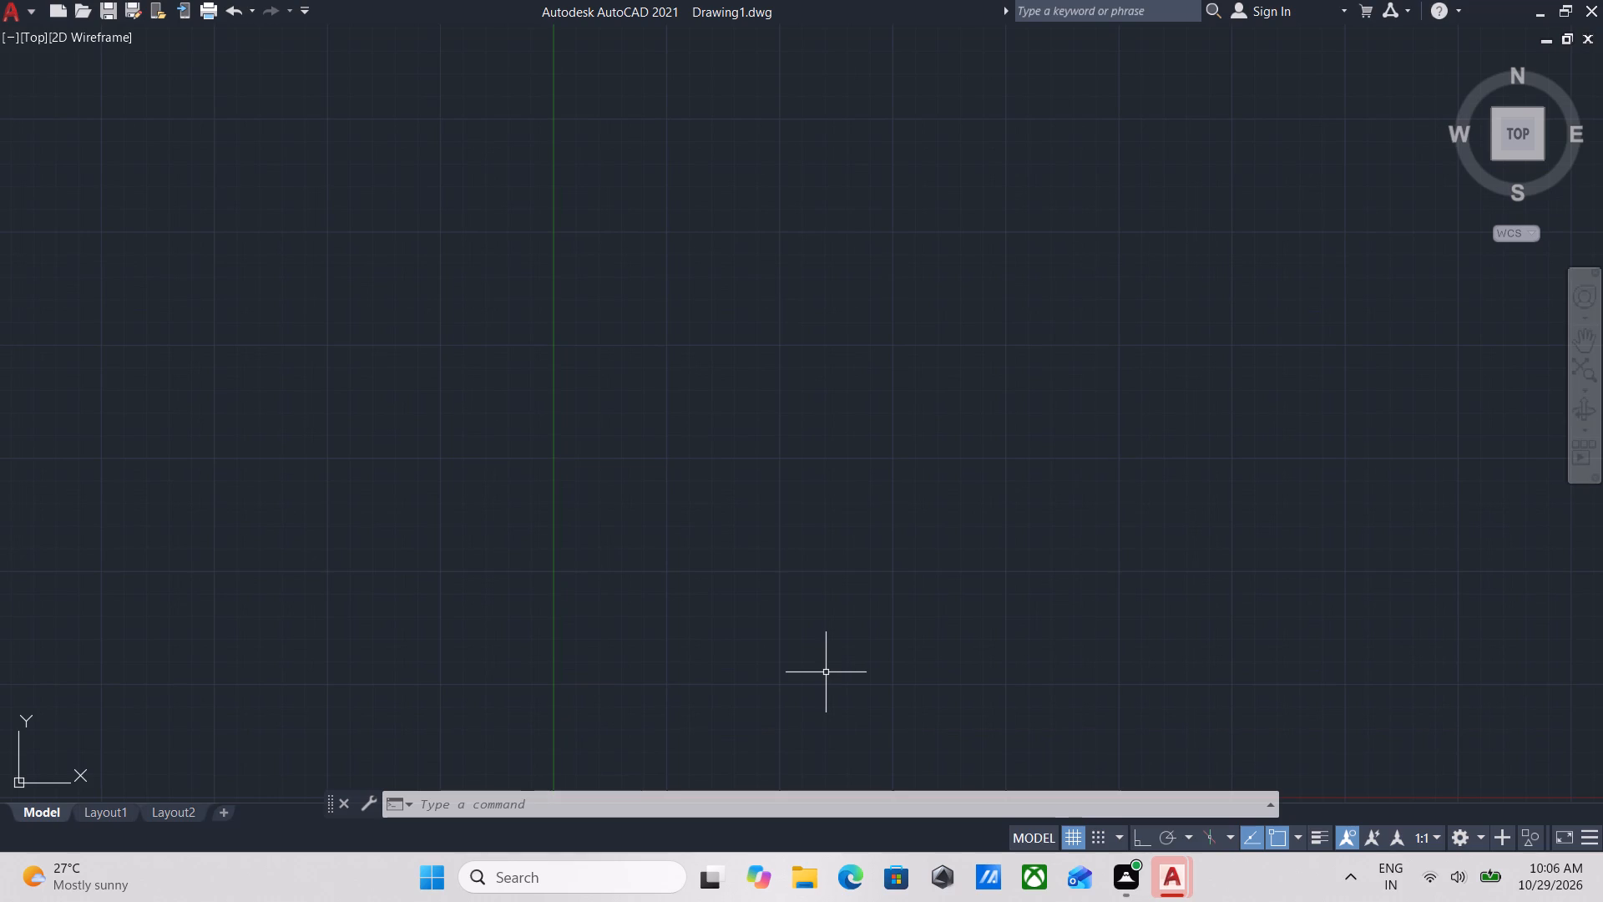
{"action": "scroll", "coordinate": [993, 665], "scroll_direction": "up", "scroll_amount": 2}
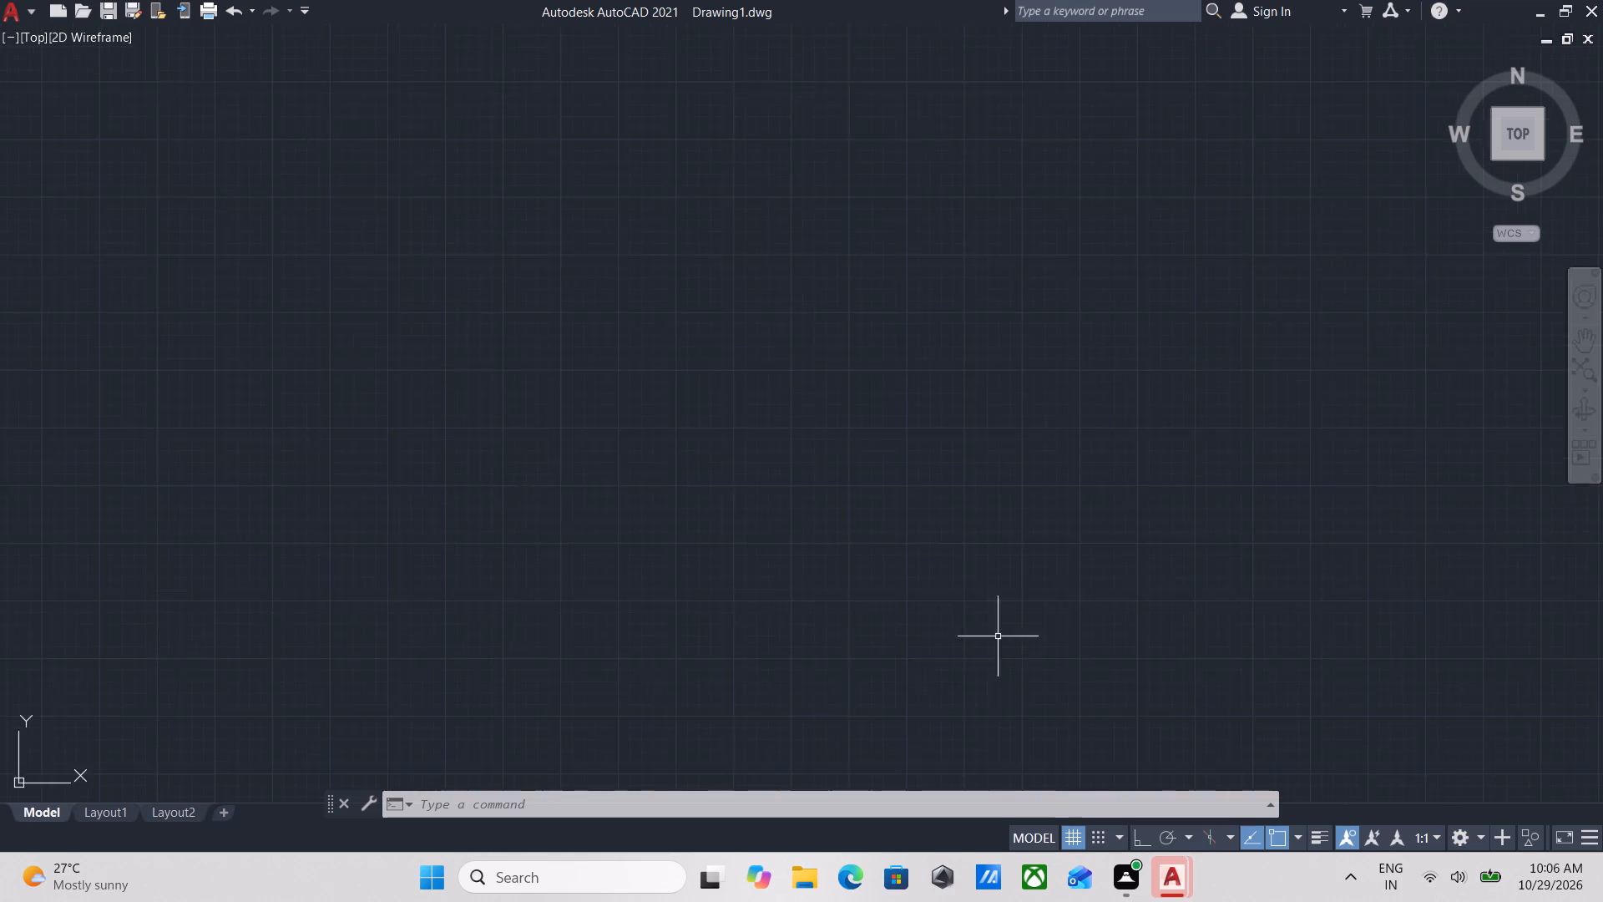
{"action": "scroll", "coordinate": [1022, 598], "scroll_direction": "down", "scroll_amount": 3}
{"action": "middle_click_drag", "start_coordinate": [1039, 573], "coordinate": [873, 699]}
{"action": "type", "text": "ribb"}
{"action": "type", "text": "on"}
{"action": "key", "text": "Return"}
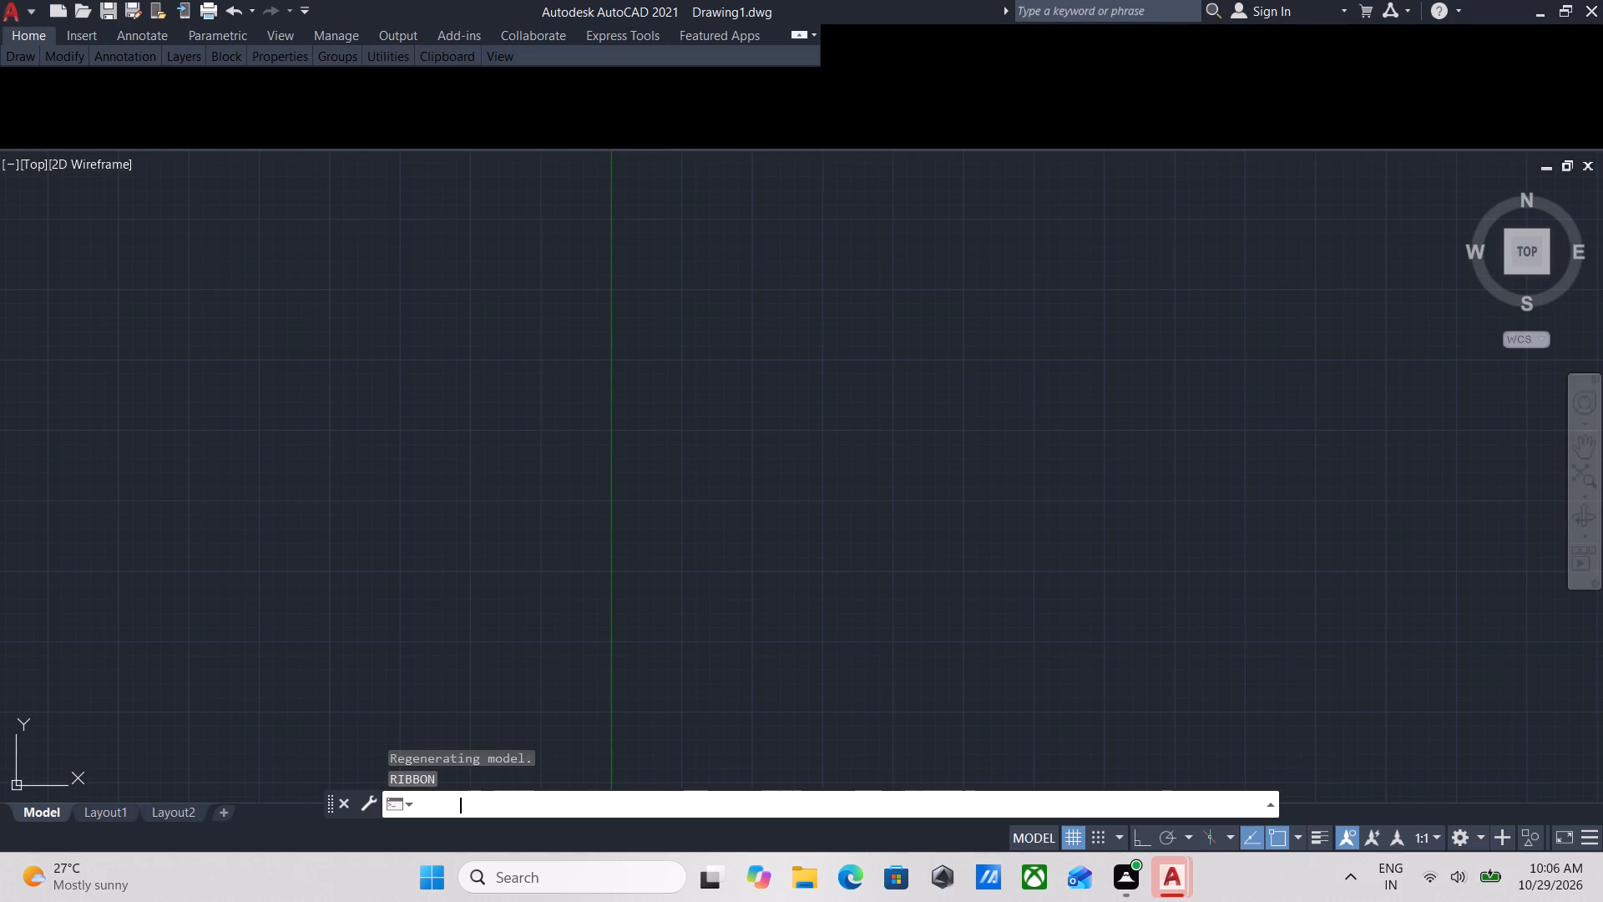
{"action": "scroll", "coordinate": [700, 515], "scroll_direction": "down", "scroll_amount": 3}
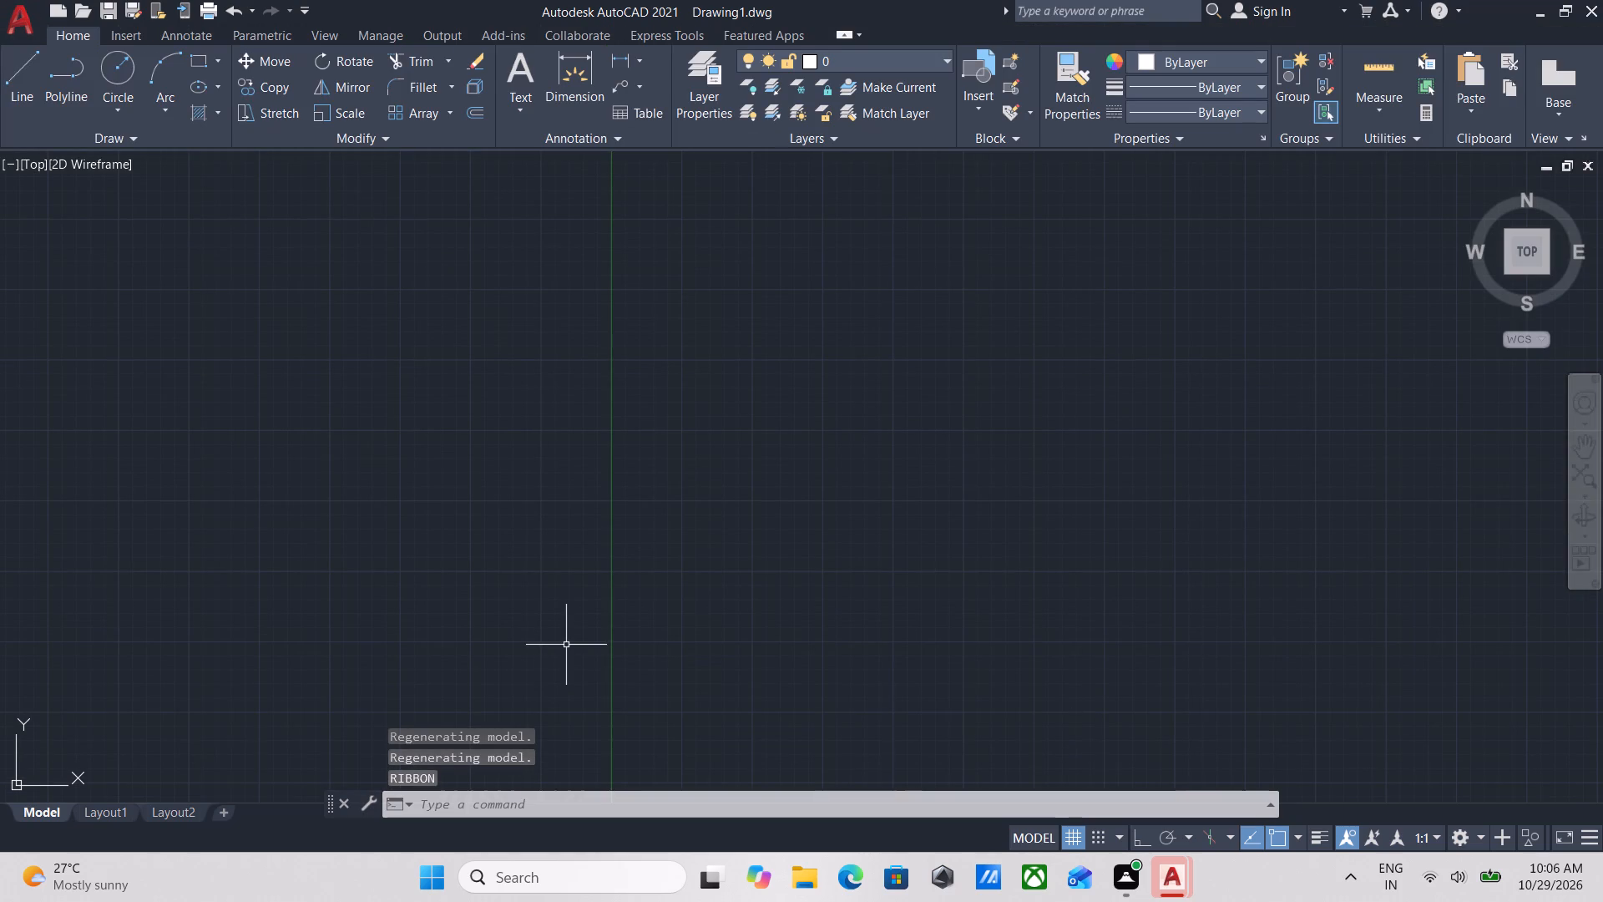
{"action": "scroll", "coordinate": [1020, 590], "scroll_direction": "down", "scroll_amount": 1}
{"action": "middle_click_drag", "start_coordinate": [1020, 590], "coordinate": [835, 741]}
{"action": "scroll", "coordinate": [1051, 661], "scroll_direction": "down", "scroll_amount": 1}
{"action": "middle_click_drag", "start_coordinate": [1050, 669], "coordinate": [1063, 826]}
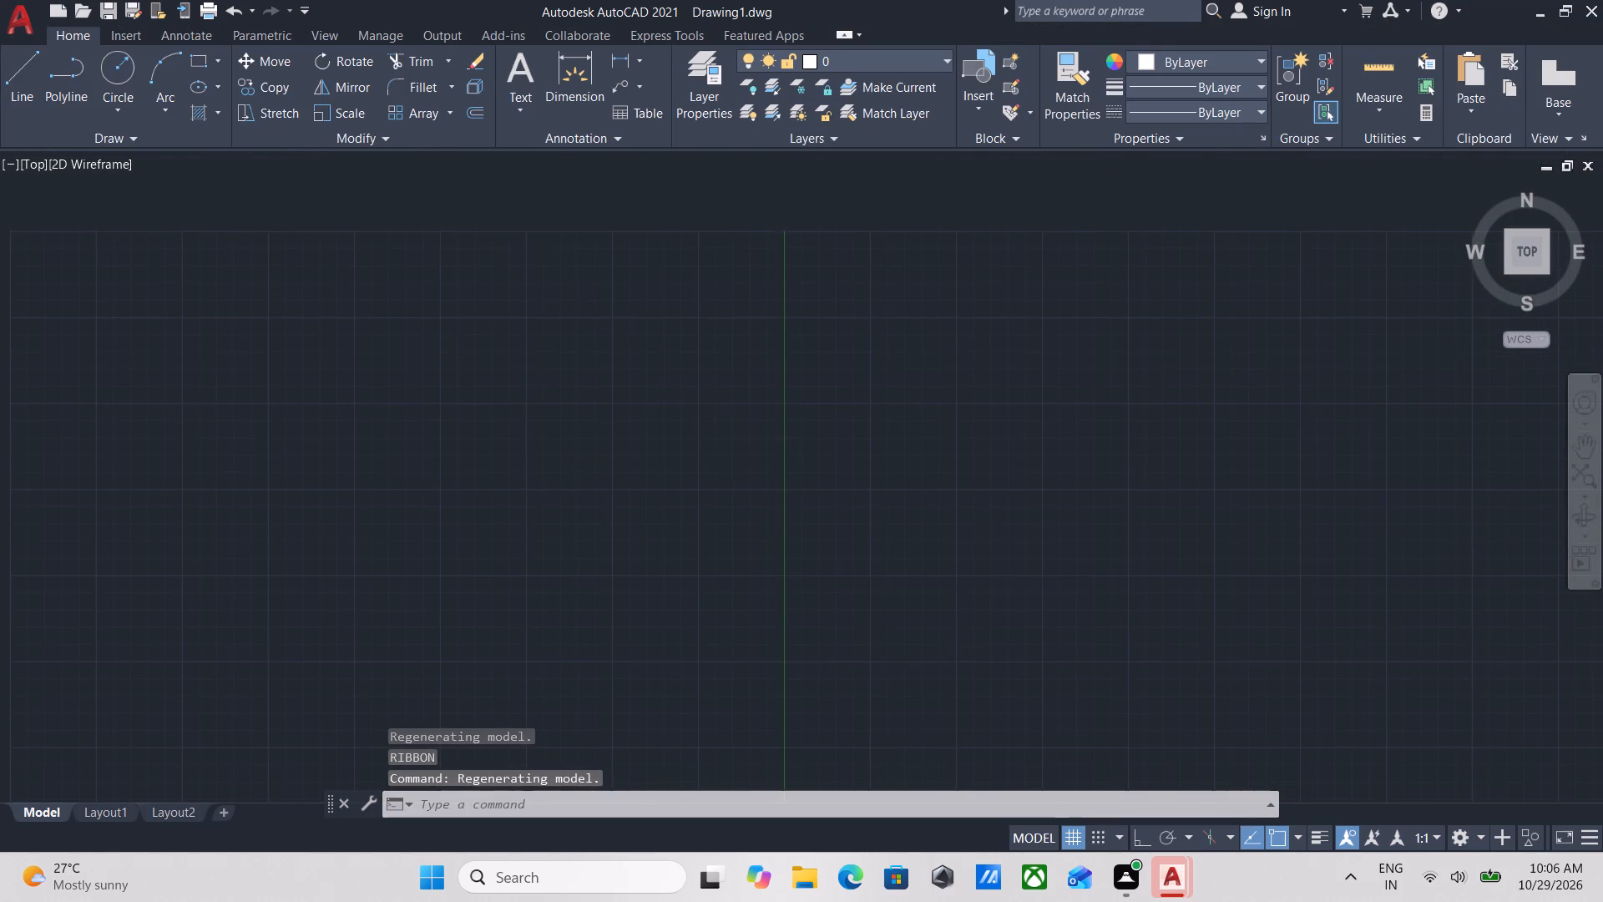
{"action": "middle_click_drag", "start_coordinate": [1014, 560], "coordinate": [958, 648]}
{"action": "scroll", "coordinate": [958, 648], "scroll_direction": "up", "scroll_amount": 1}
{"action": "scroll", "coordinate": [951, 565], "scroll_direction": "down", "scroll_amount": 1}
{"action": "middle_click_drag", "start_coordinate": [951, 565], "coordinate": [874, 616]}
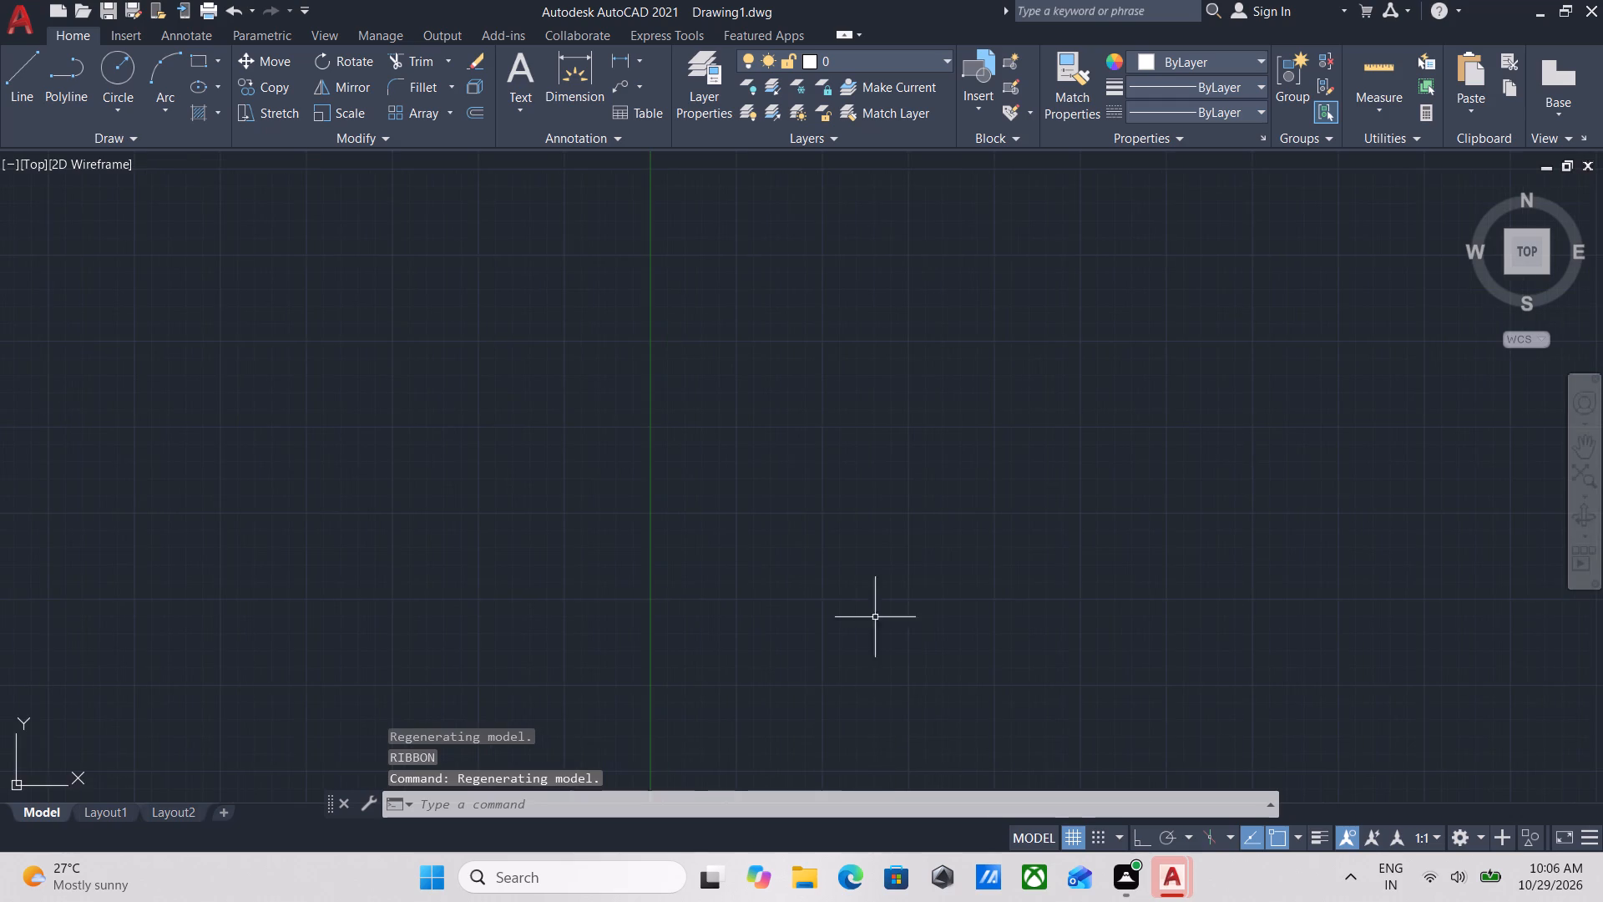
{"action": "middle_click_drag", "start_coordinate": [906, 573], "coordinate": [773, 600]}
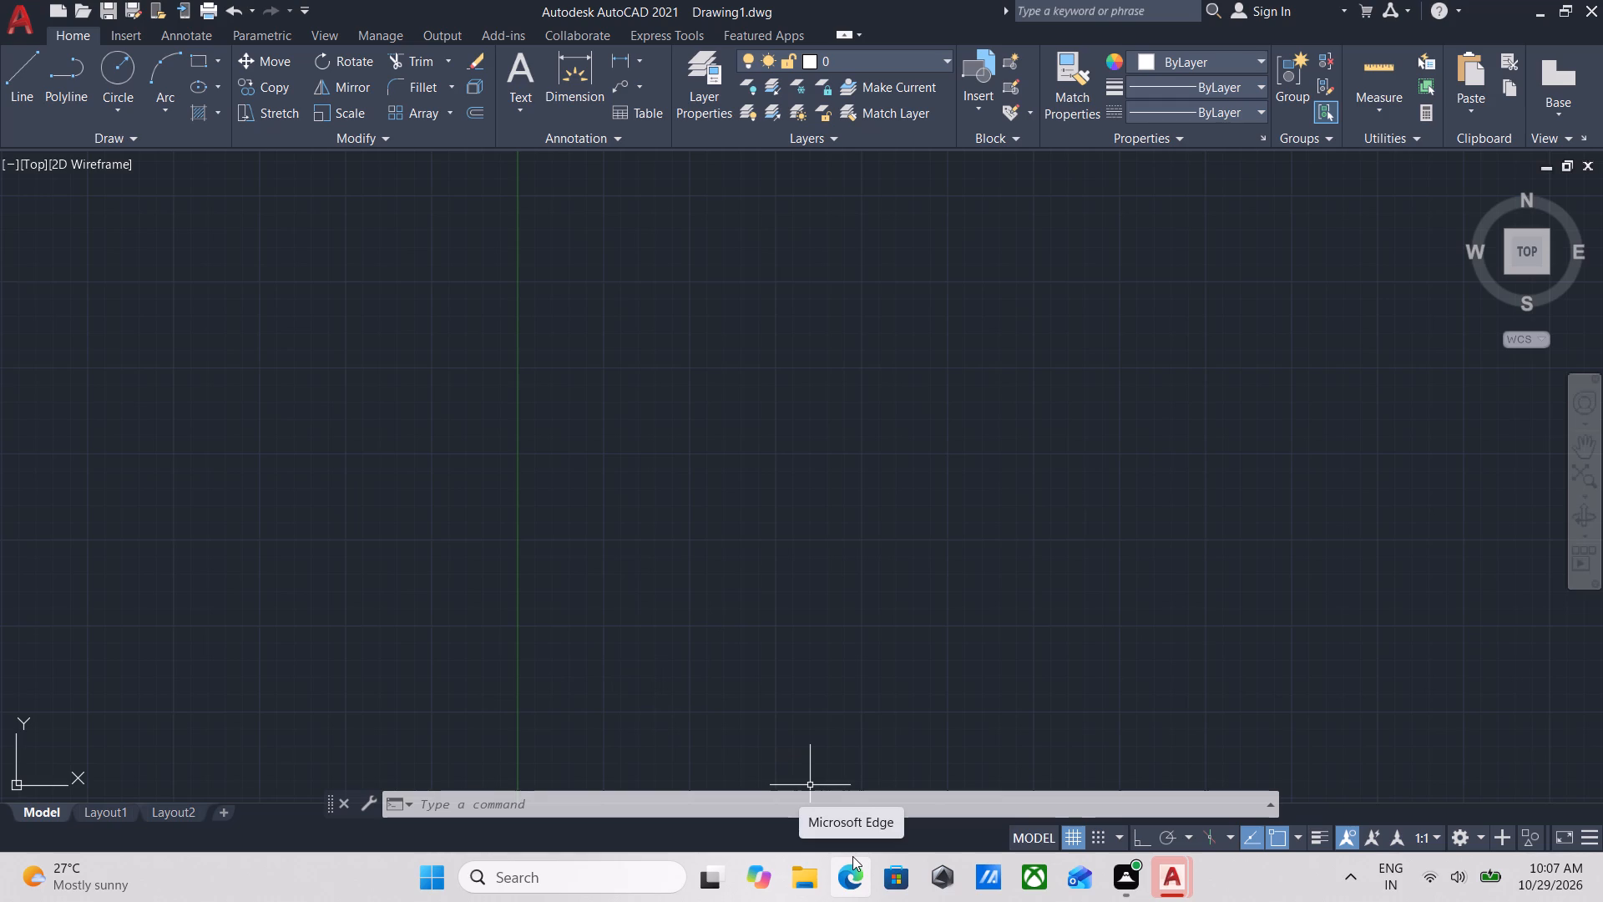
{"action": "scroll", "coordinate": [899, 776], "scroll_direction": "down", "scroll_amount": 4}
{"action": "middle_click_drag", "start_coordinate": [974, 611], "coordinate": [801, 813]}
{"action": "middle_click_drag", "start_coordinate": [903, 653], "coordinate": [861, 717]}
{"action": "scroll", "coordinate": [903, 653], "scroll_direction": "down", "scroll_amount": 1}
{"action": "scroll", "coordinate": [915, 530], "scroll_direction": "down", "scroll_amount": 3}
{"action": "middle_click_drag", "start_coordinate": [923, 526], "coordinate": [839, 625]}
Check the drawing's length type, precision and insertion scale in the units settings.
{"action": "type", "text": "un"}
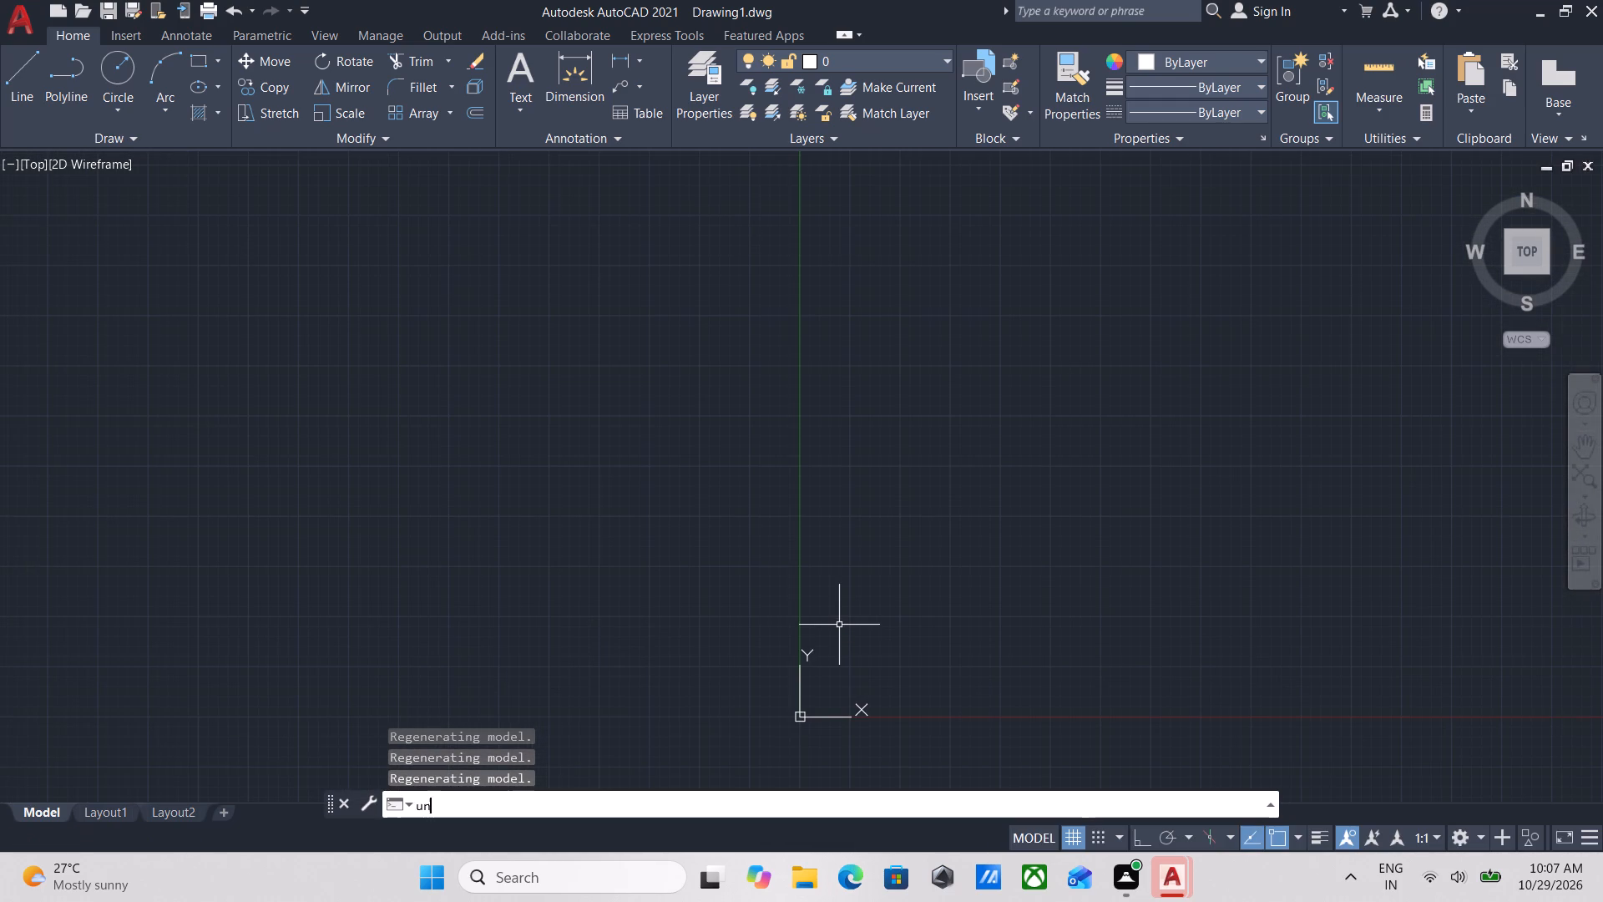
{"action": "key", "text": "Return"}
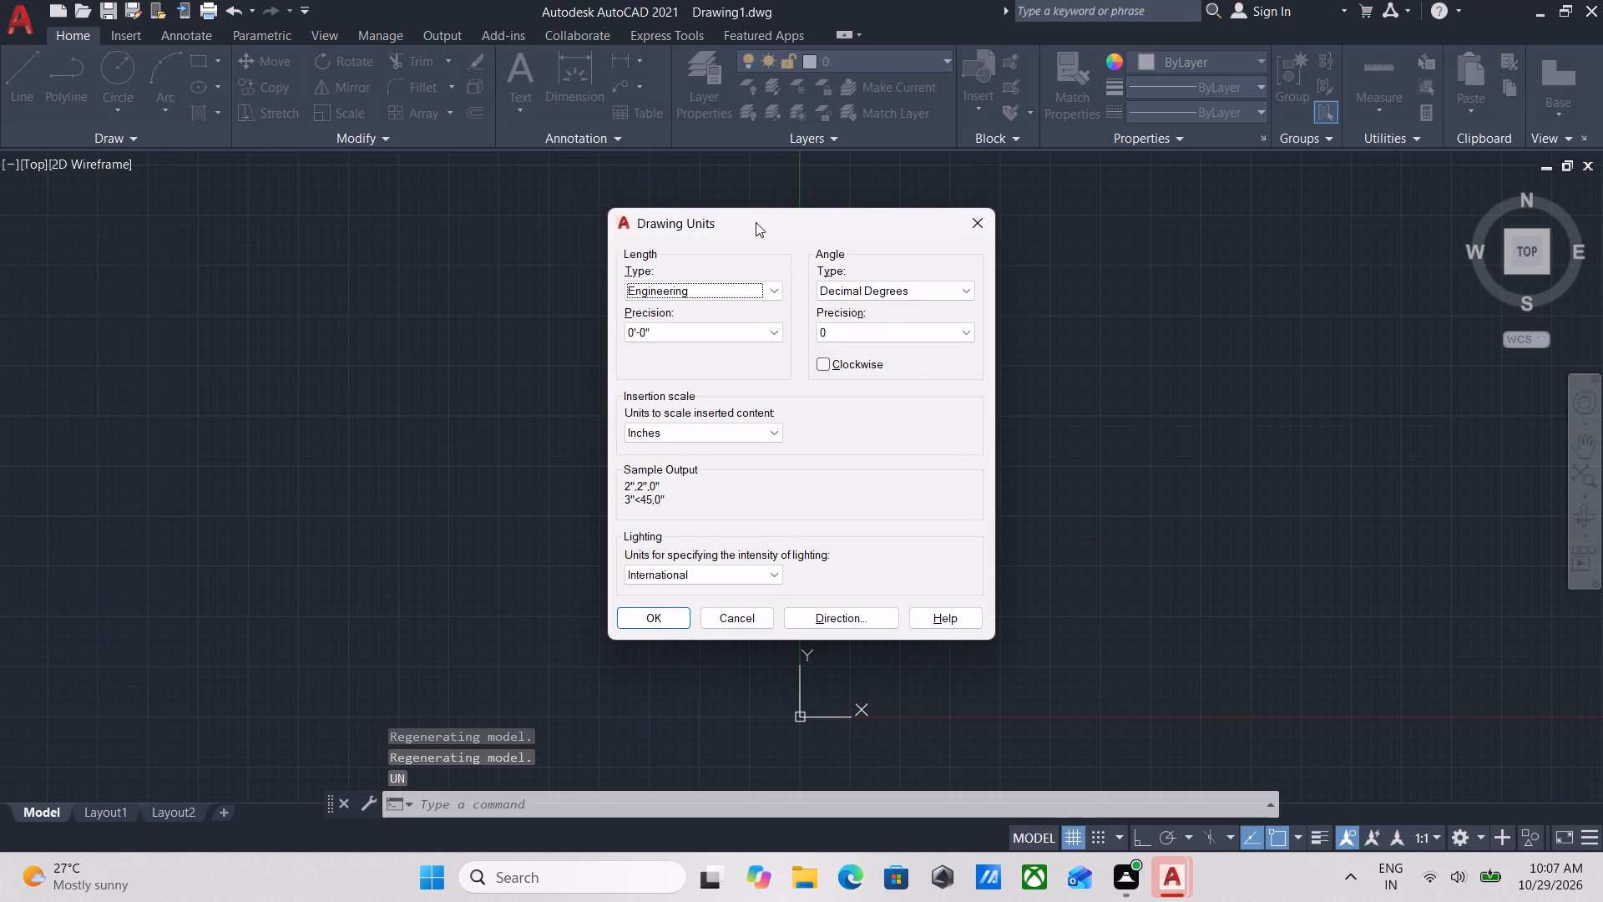
{"action": "key", "text": "Escape"}
{"action": "left_click", "coordinate": [986, 215]}
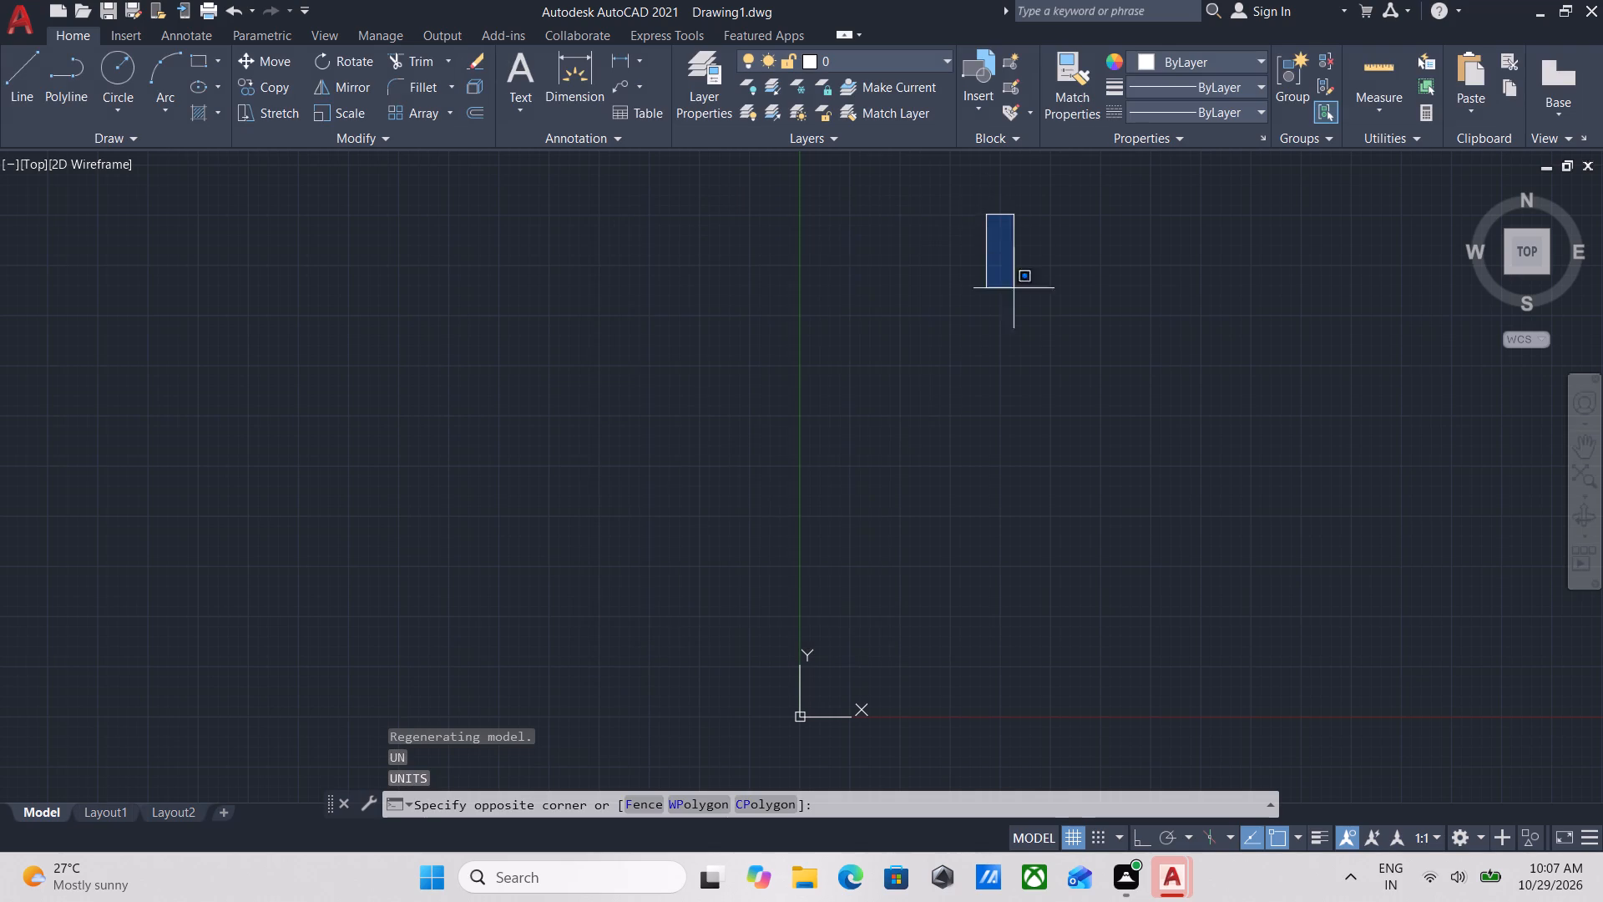
{"action": "scroll", "coordinate": [1002, 618], "scroll_direction": "down", "scroll_amount": 3}
{"action": "middle_click_drag", "start_coordinate": [999, 616], "coordinate": [741, 677]}
{"action": "key", "text": "Escape"}
With Ortho on, draw a vertical and a horizontal construction line through one point above the X axis and east of the origin.
{"action": "scroll", "coordinate": [878, 504], "scroll_direction": "down", "scroll_amount": 1}
{"action": "middle_click_drag", "start_coordinate": [878, 504], "coordinate": [716, 555]}
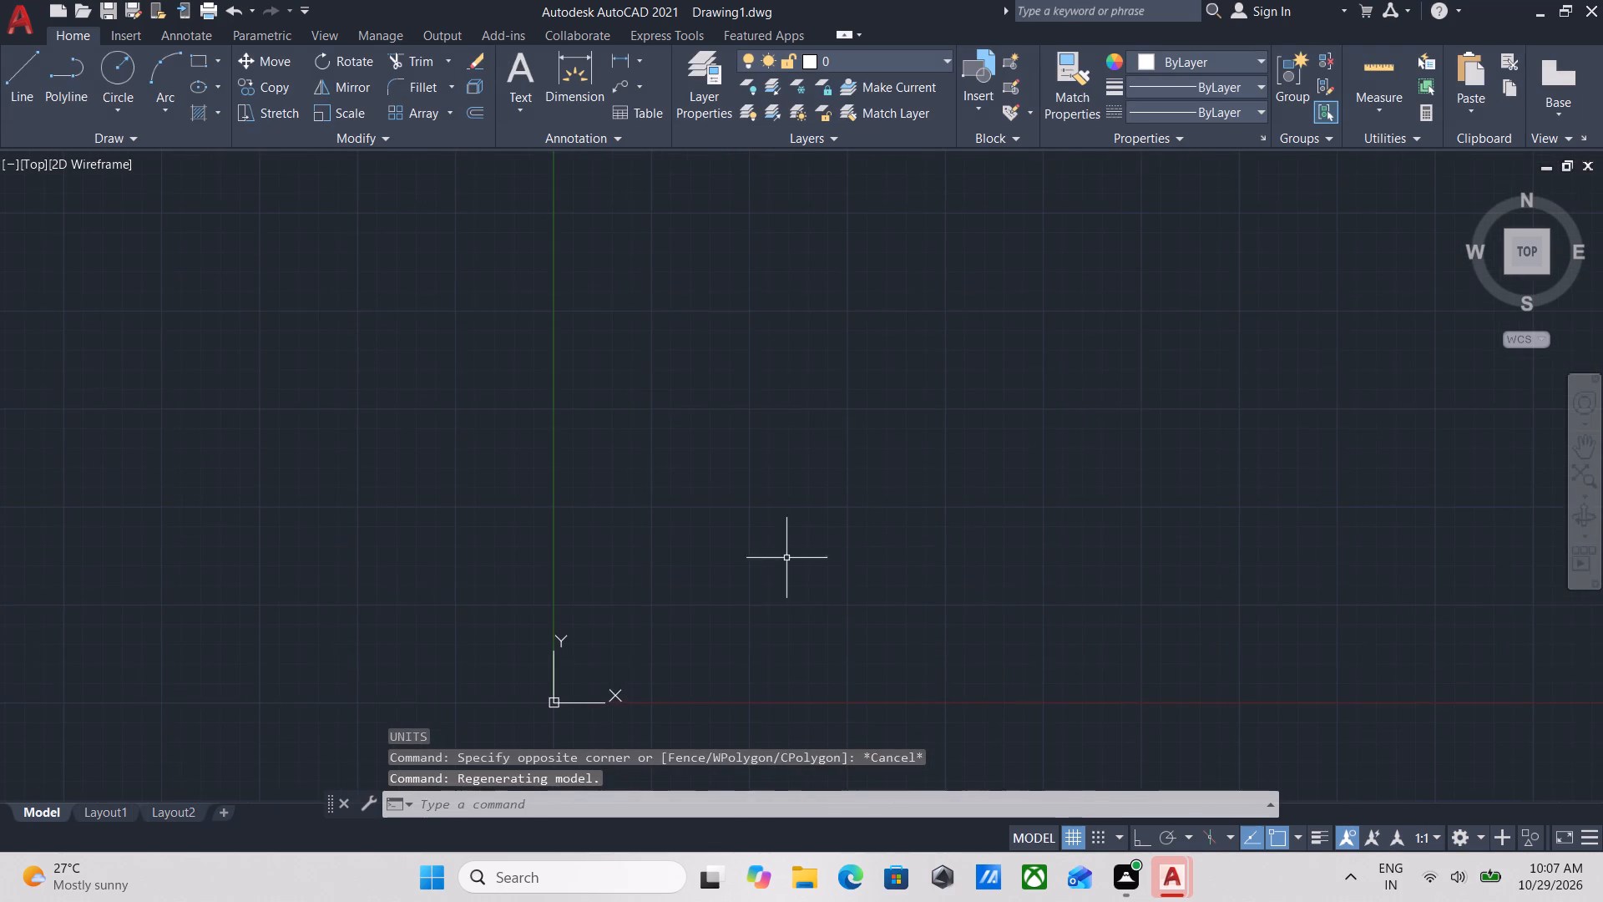
{"action": "middle_click_drag", "start_coordinate": [913, 514], "coordinate": [801, 579]}
{"action": "type", "text": "xl"}
{"action": "key", "text": "Return"}
{"action": "left_click", "coordinate": [1093, 668]}
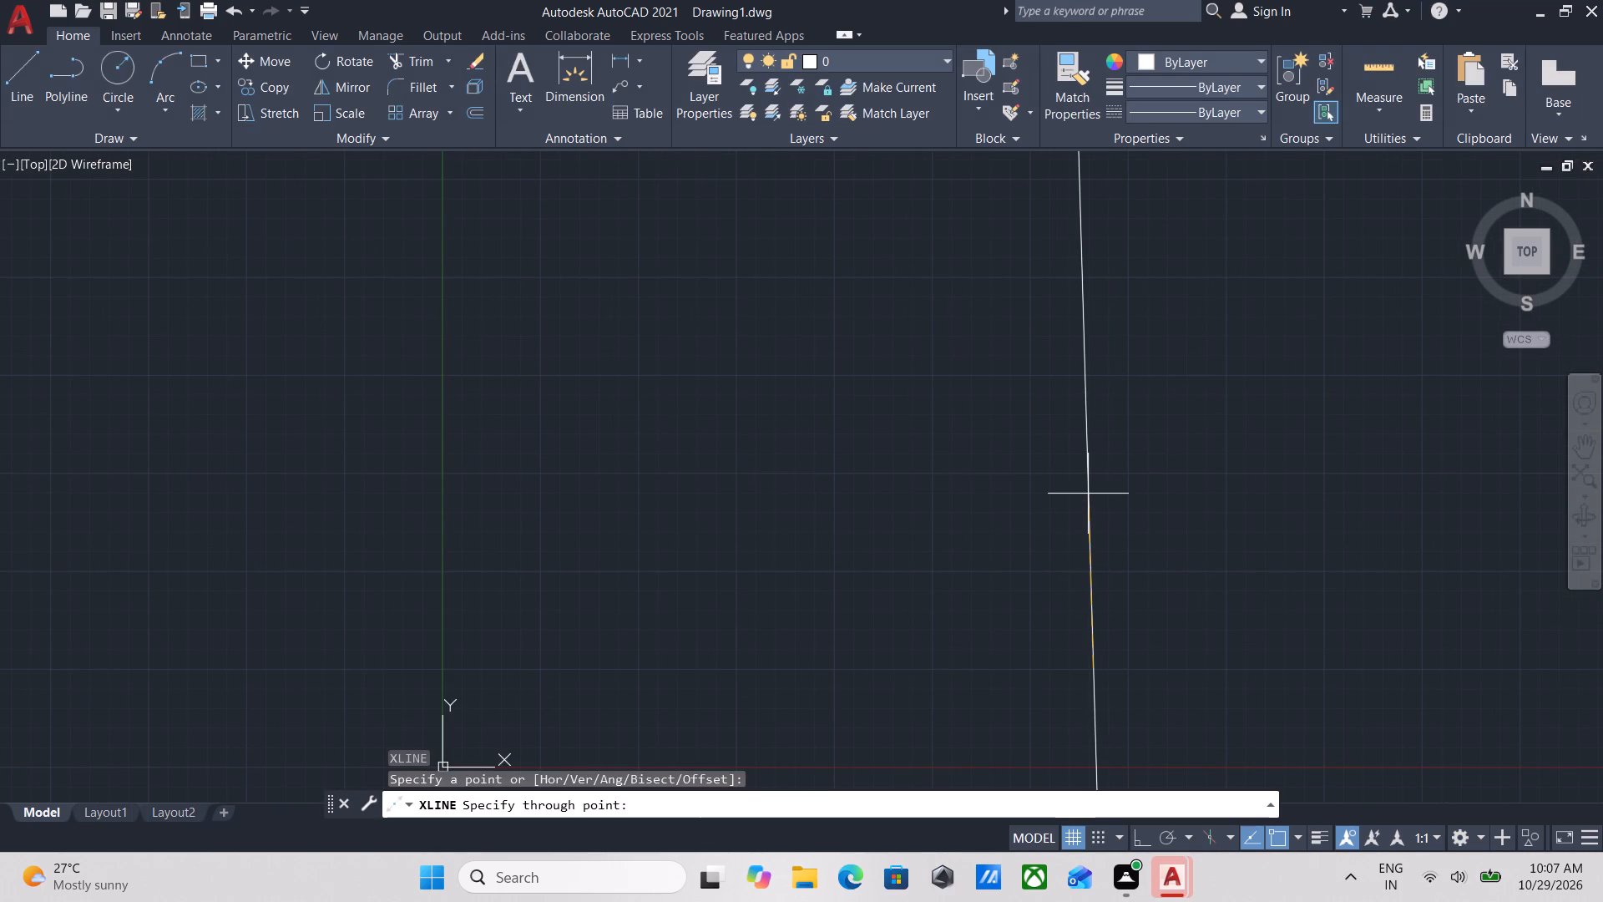
{"action": "key", "text": "F8"}
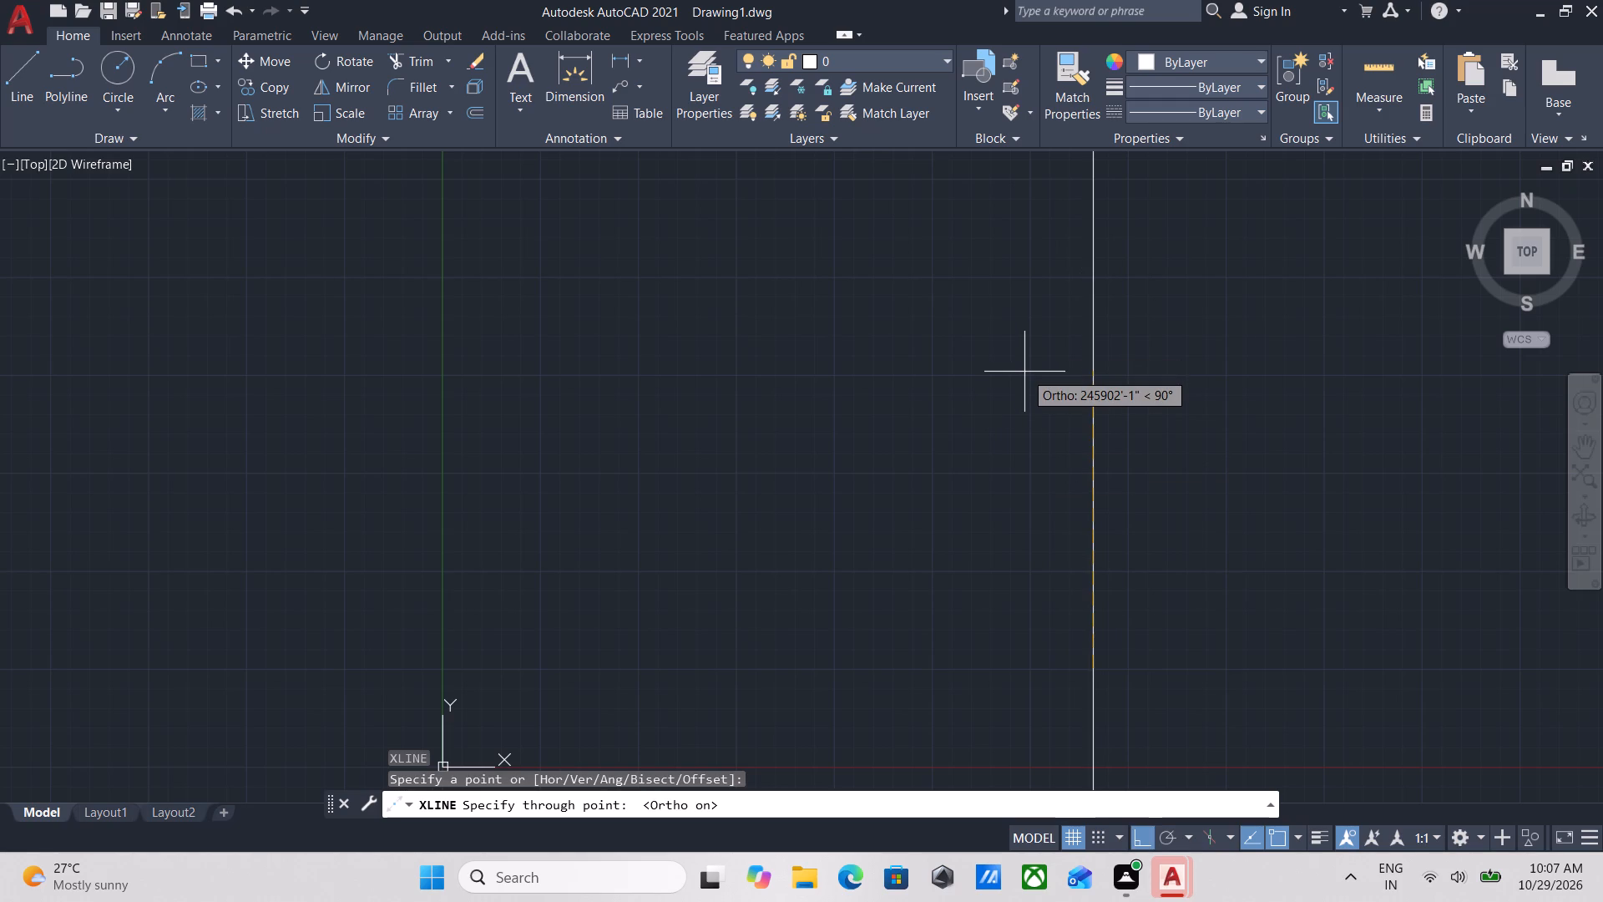
{"action": "left_click", "coordinate": [1150, 575]}
{"action": "left_click", "coordinate": [891, 542]}
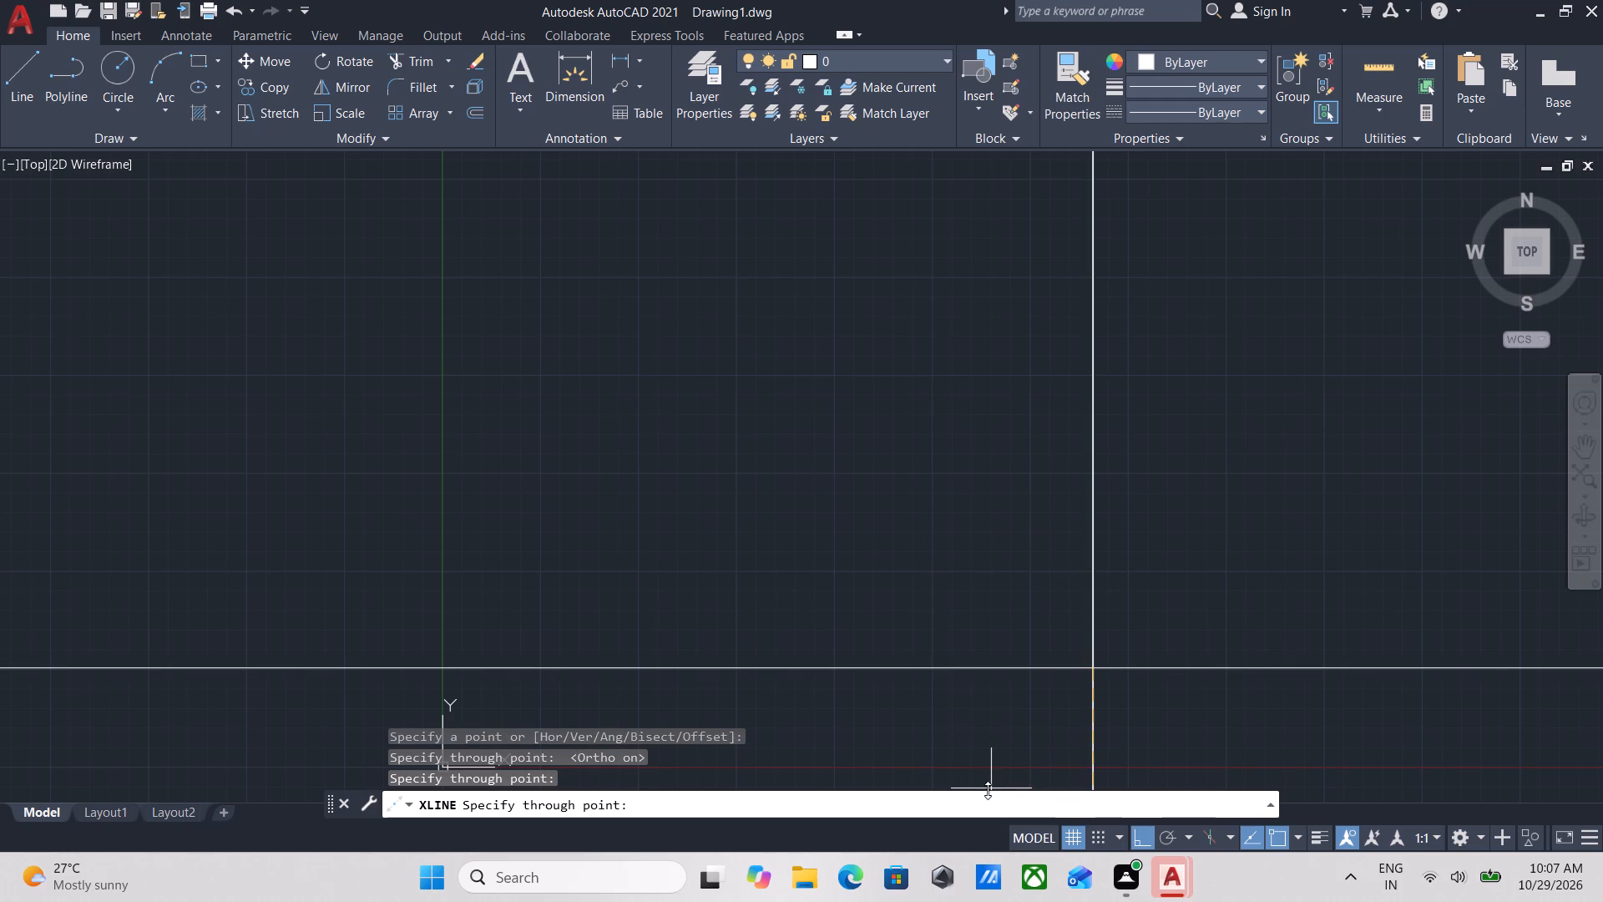
{"action": "key", "text": "Escape"}
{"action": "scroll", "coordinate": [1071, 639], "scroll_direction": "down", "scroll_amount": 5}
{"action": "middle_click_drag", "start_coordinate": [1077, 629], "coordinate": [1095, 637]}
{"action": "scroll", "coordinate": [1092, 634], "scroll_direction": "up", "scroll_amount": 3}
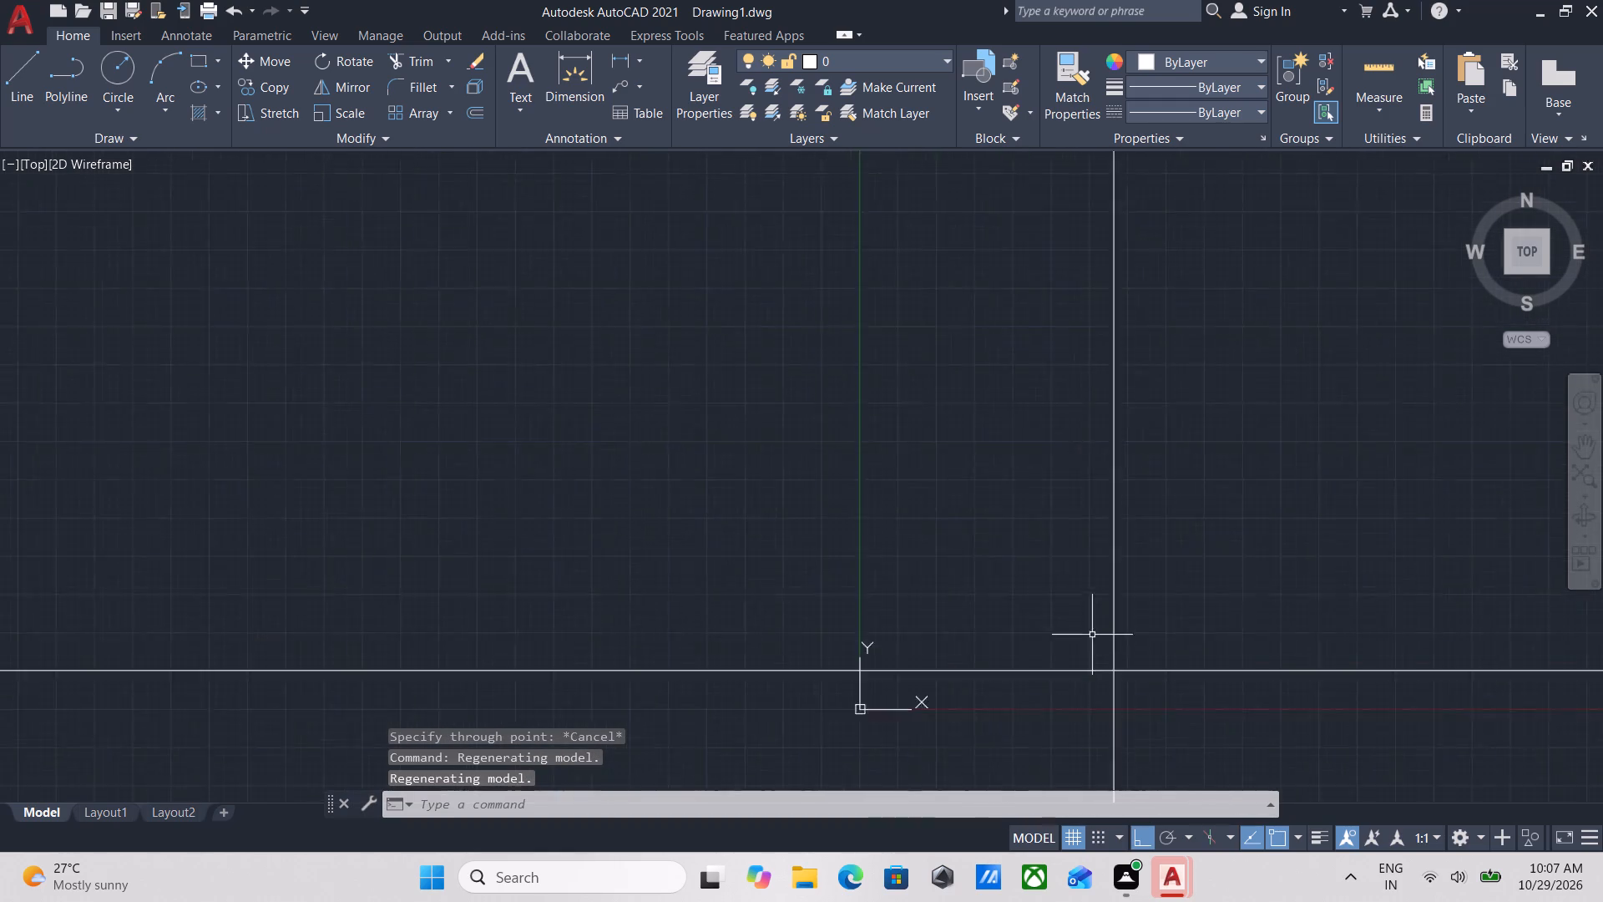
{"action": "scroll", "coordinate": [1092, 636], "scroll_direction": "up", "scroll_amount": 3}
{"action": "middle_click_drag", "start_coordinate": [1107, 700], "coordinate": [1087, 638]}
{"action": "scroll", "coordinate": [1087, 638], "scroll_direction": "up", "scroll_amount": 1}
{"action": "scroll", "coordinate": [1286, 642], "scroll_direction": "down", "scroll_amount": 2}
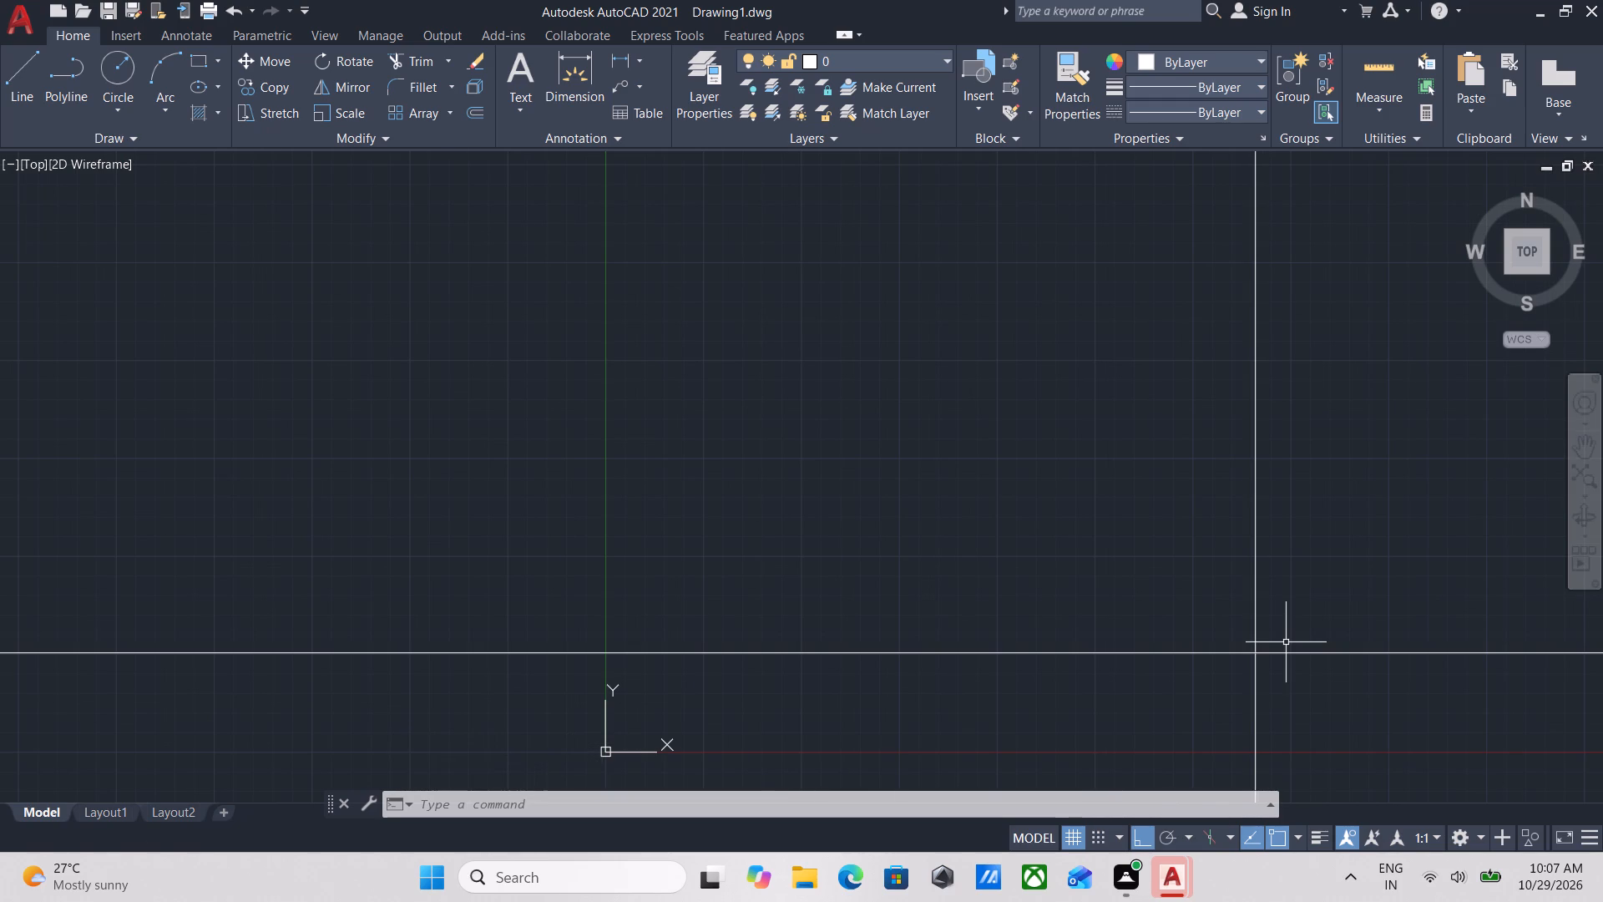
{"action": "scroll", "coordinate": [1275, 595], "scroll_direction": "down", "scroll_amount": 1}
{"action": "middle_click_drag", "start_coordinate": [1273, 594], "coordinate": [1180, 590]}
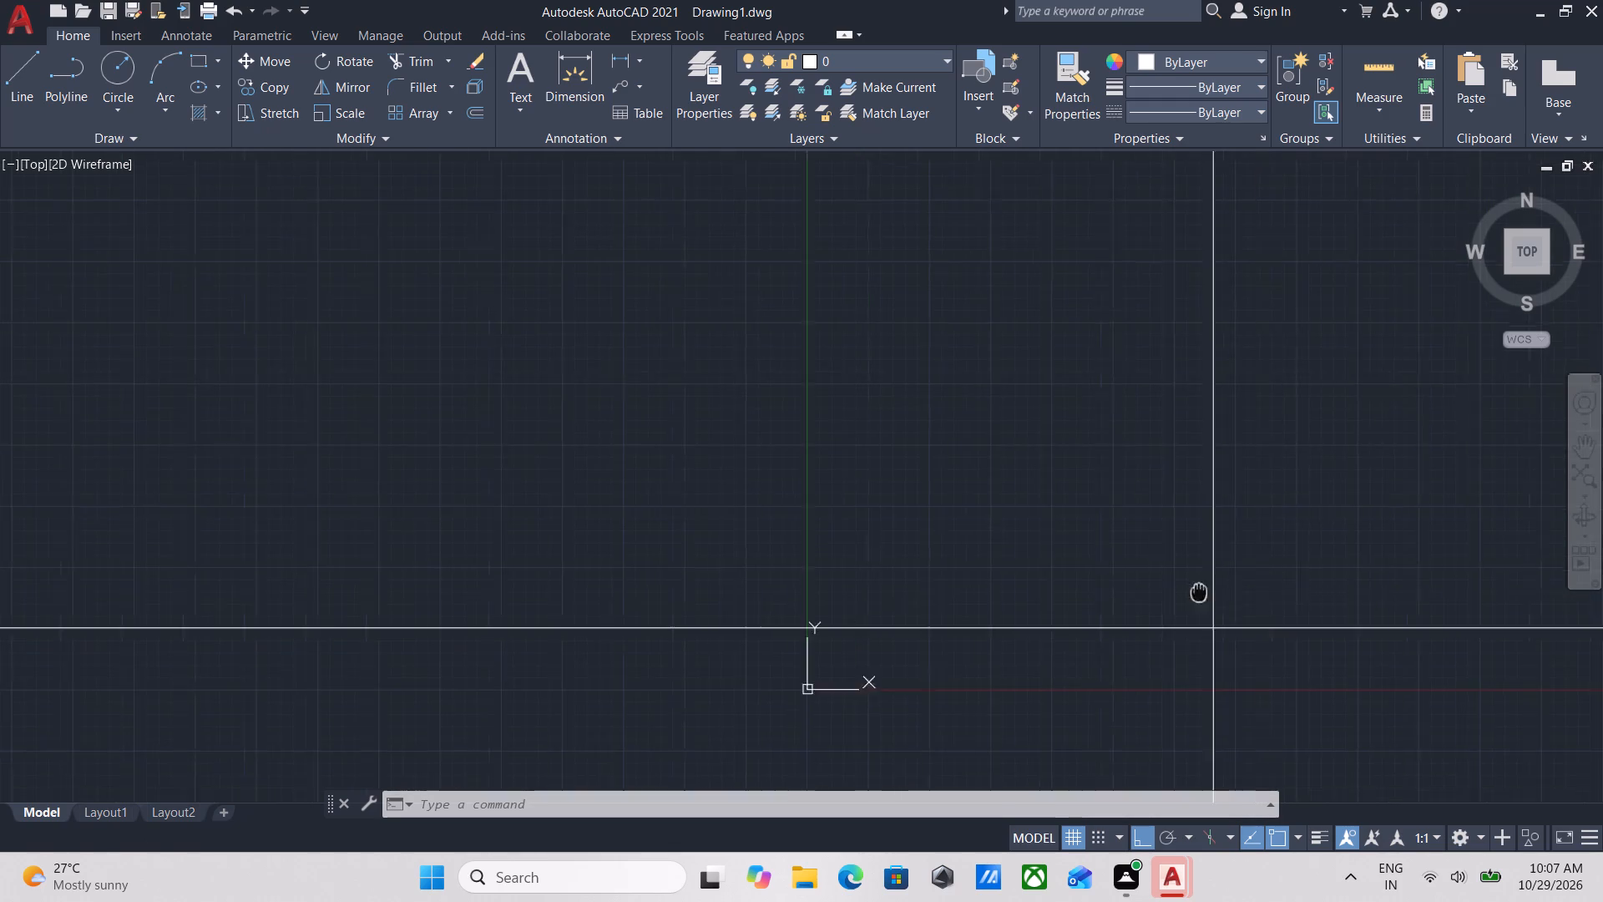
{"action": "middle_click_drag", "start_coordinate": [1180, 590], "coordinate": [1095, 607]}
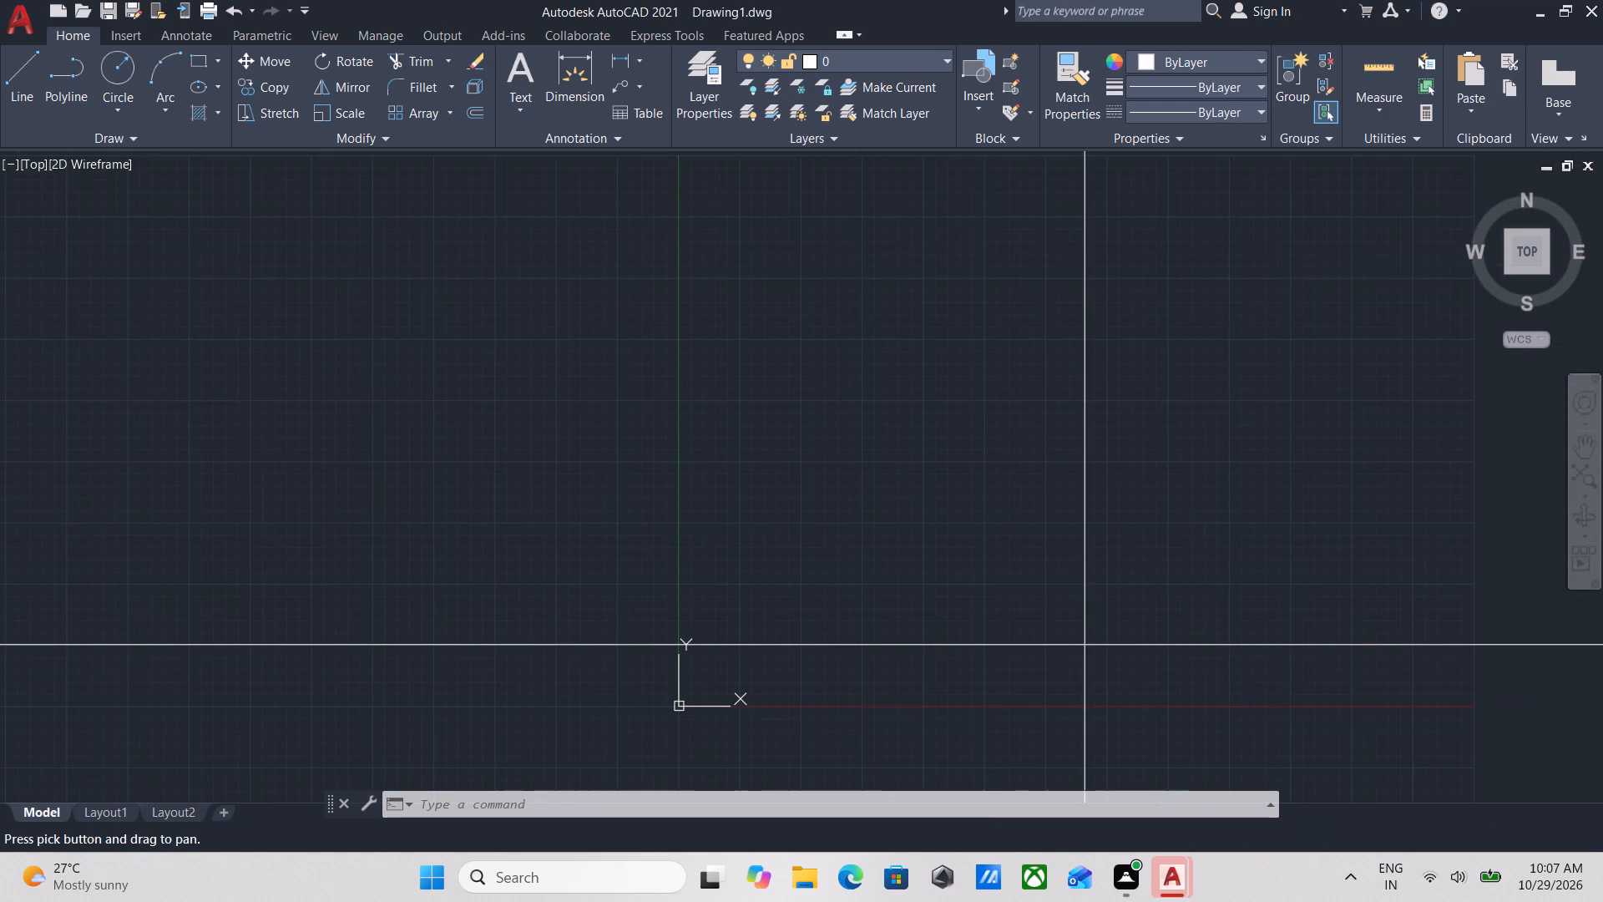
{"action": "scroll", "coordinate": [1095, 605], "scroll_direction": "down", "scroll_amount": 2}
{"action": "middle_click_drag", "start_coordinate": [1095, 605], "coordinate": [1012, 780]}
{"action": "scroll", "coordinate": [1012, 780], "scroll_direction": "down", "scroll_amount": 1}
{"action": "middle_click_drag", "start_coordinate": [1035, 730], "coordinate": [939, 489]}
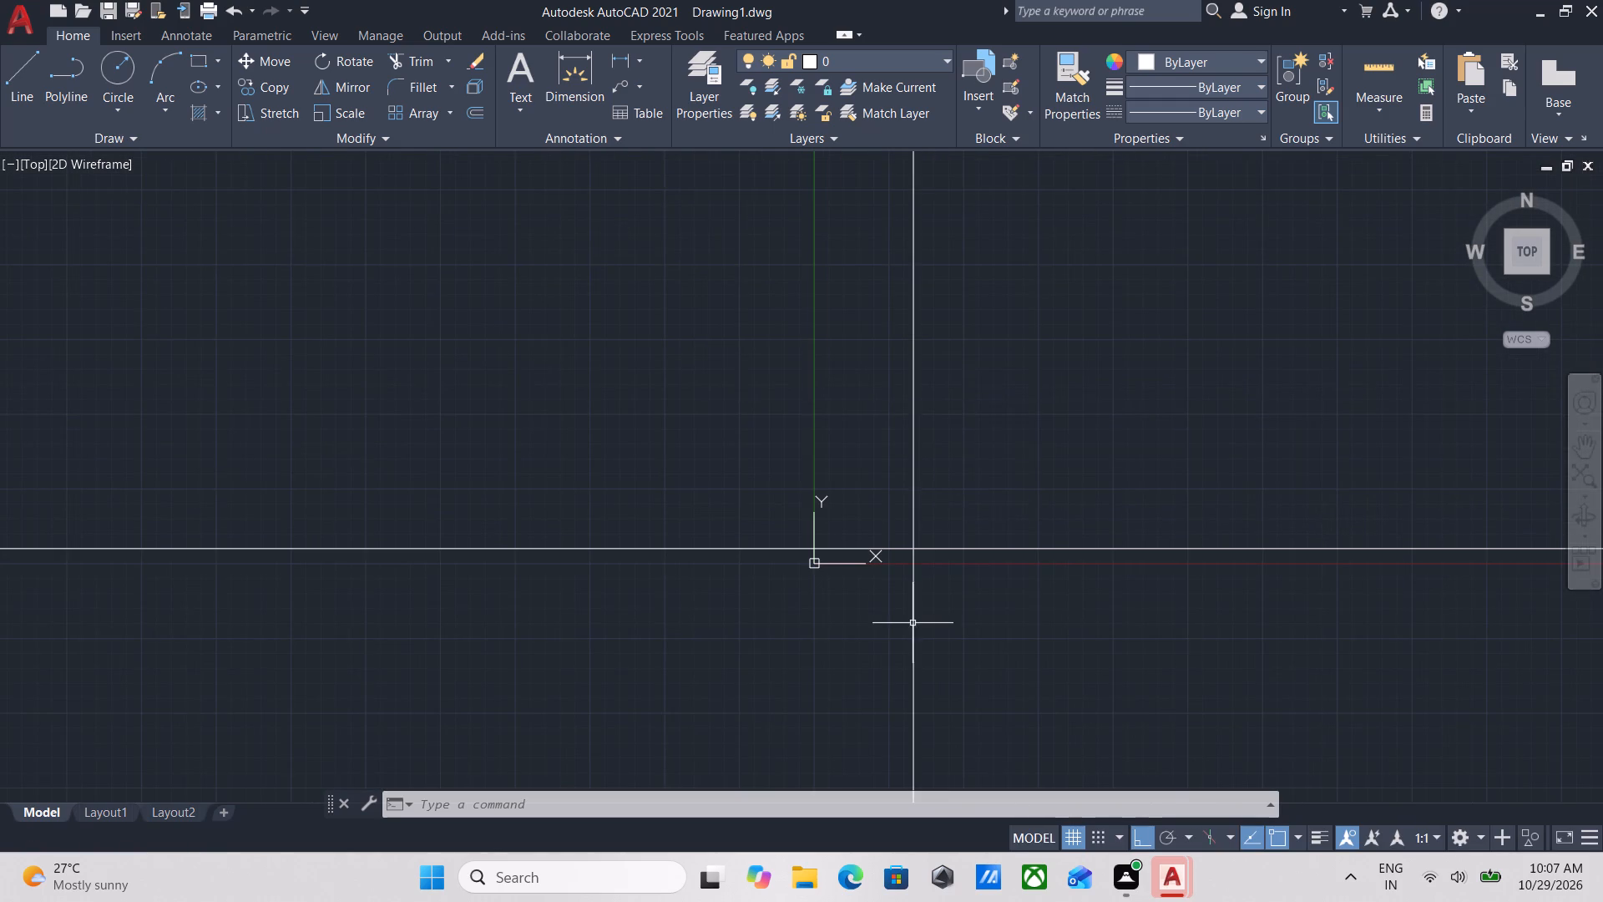
Move both construction lines together about 6576040' east from their intersection with Ortho on.
{"action": "left_click", "coordinate": [959, 612]}
{"action": "left_click", "coordinate": [899, 428]}
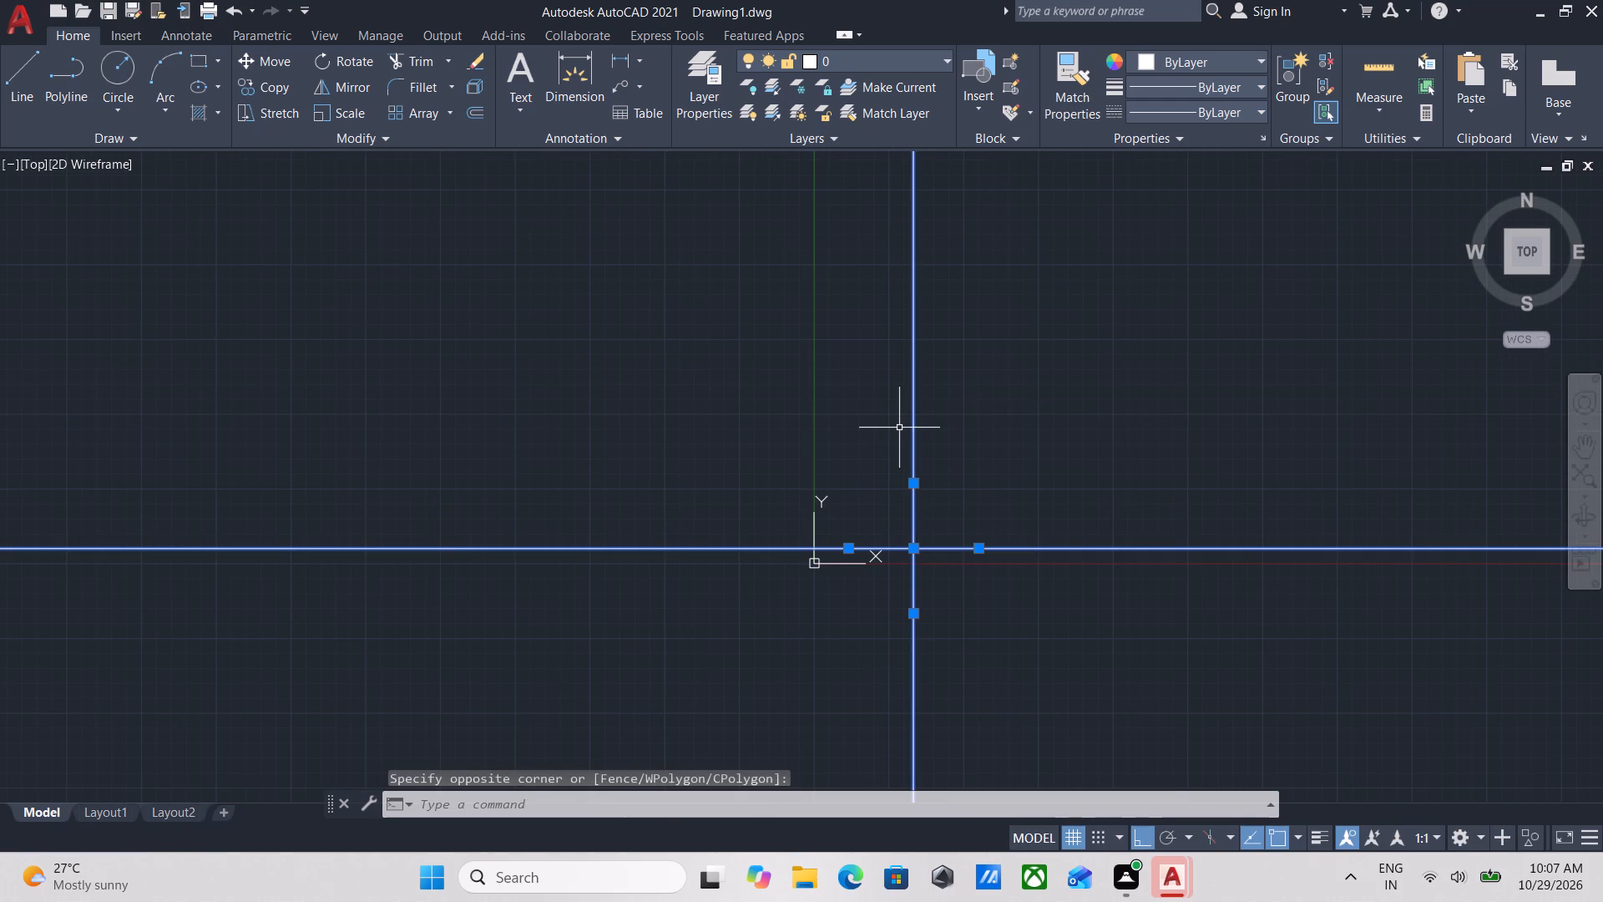
{"action": "key", "text": "m"}
{"action": "key", "text": "Return"}
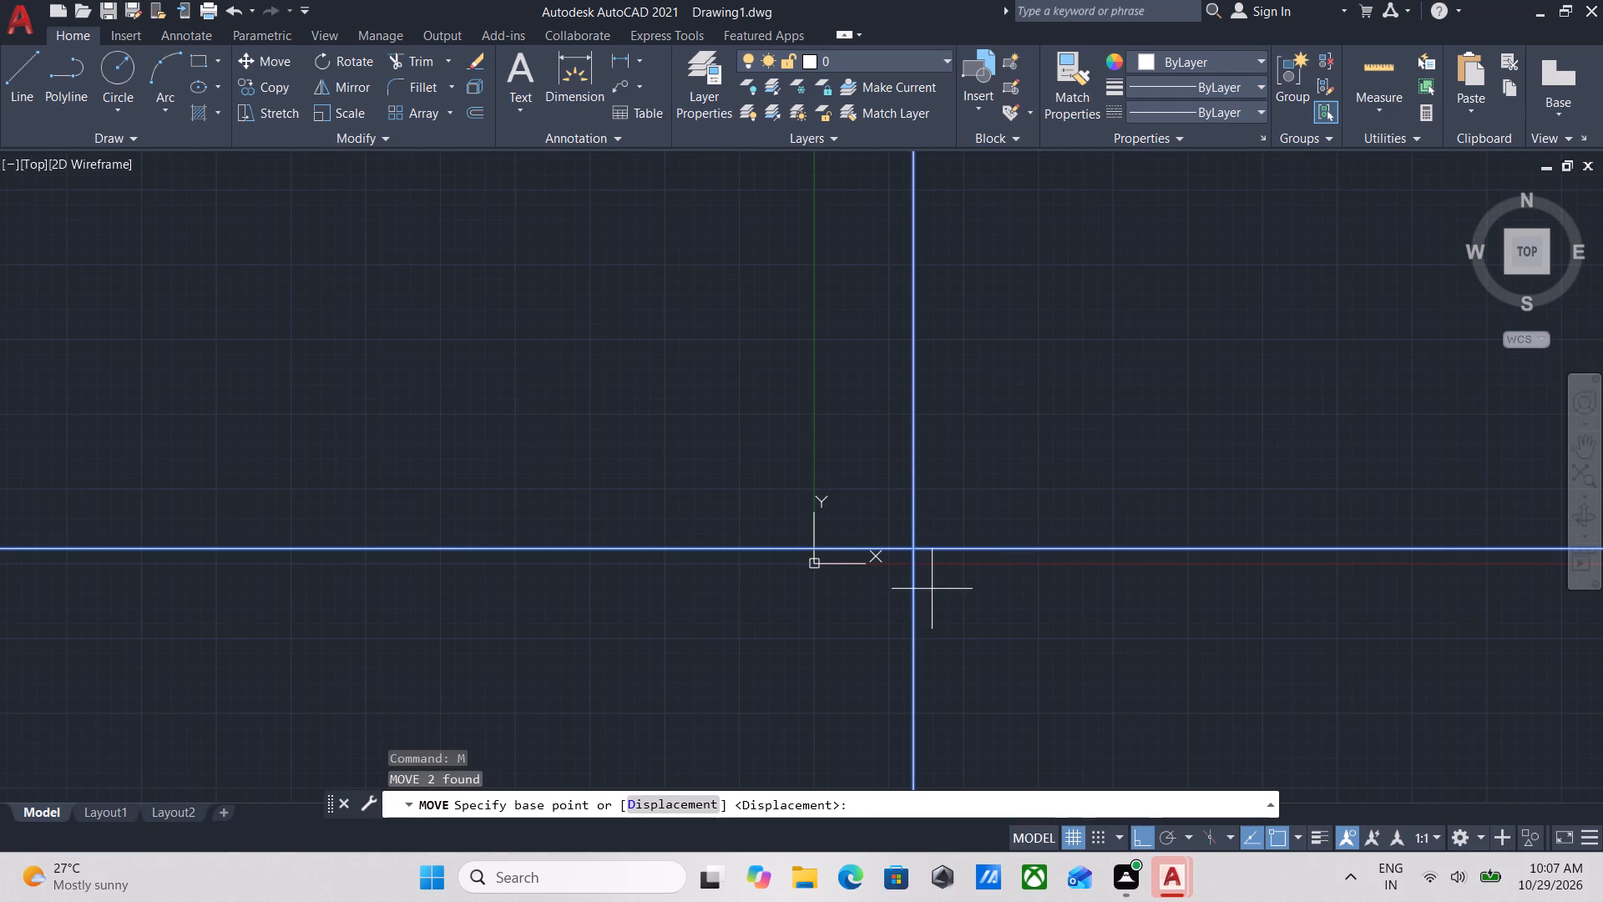
{"action": "left_click", "coordinate": [918, 545]}
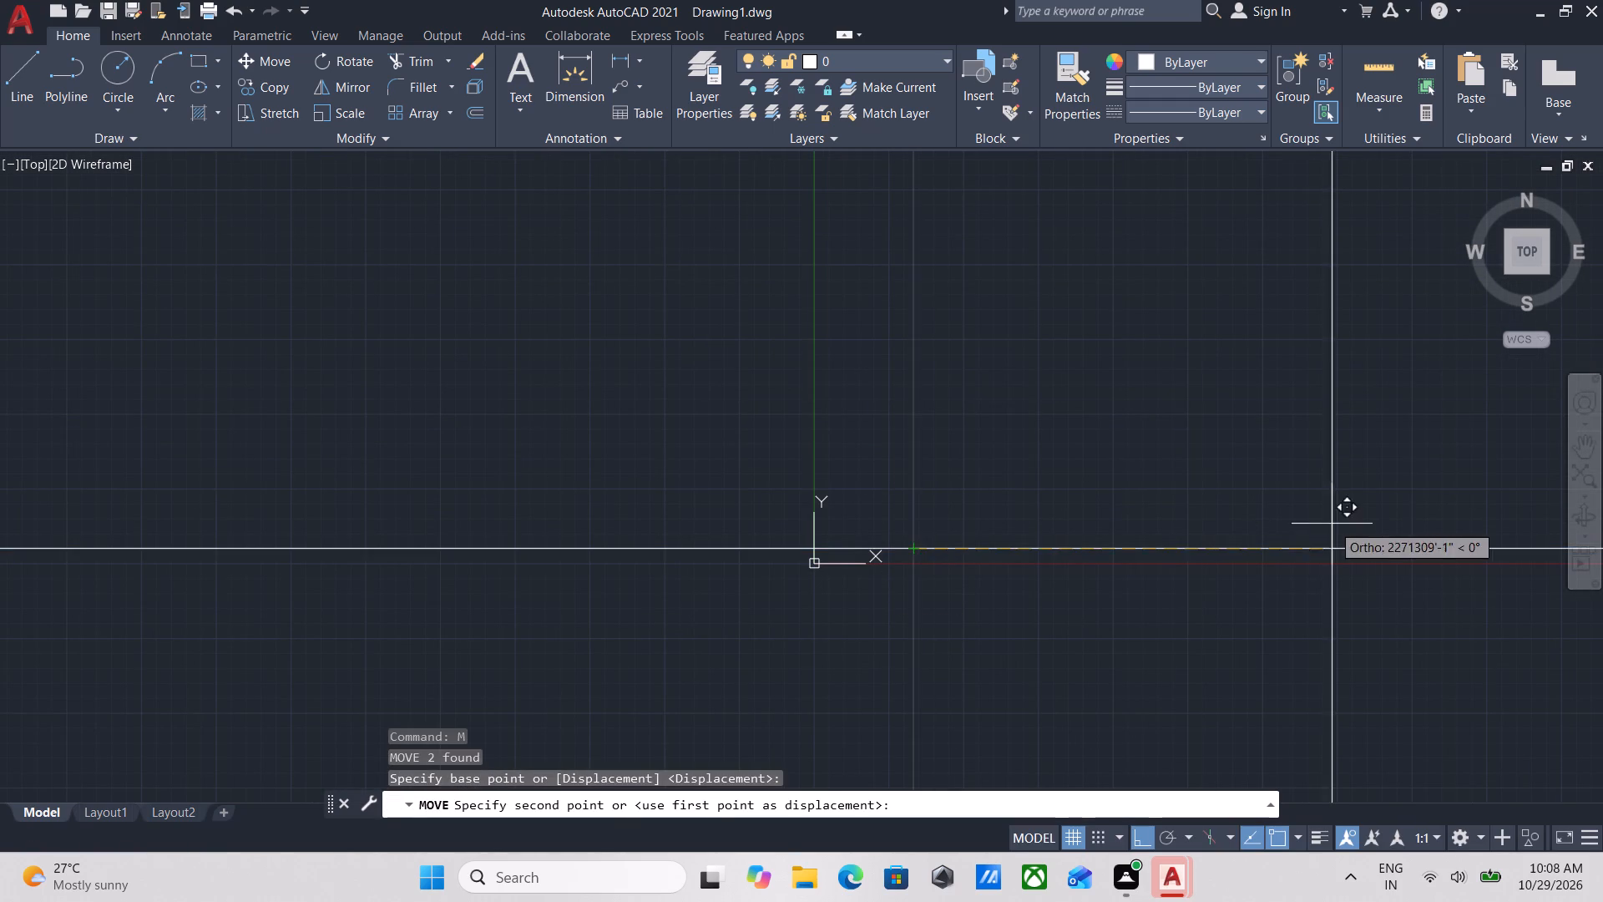
{"action": "middle_click_drag", "start_coordinate": [1332, 524], "coordinate": [741, 545]}
{"action": "middle_click_drag", "start_coordinate": [1193, 524], "coordinate": [964, 554]}
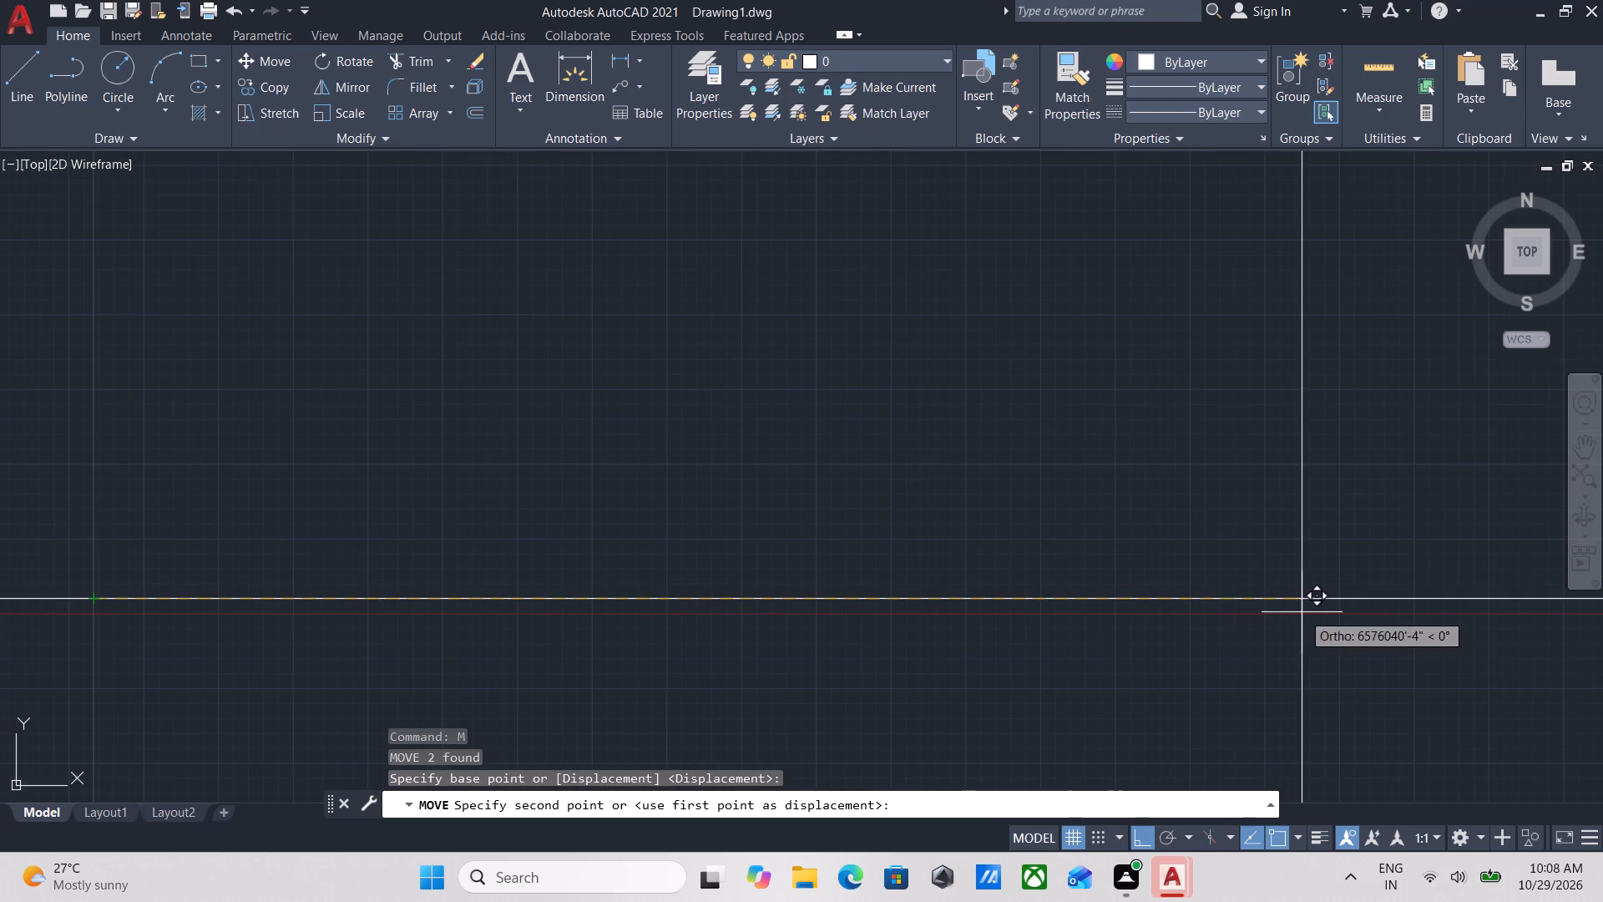
{"action": "left_click", "coordinate": [1302, 612]}
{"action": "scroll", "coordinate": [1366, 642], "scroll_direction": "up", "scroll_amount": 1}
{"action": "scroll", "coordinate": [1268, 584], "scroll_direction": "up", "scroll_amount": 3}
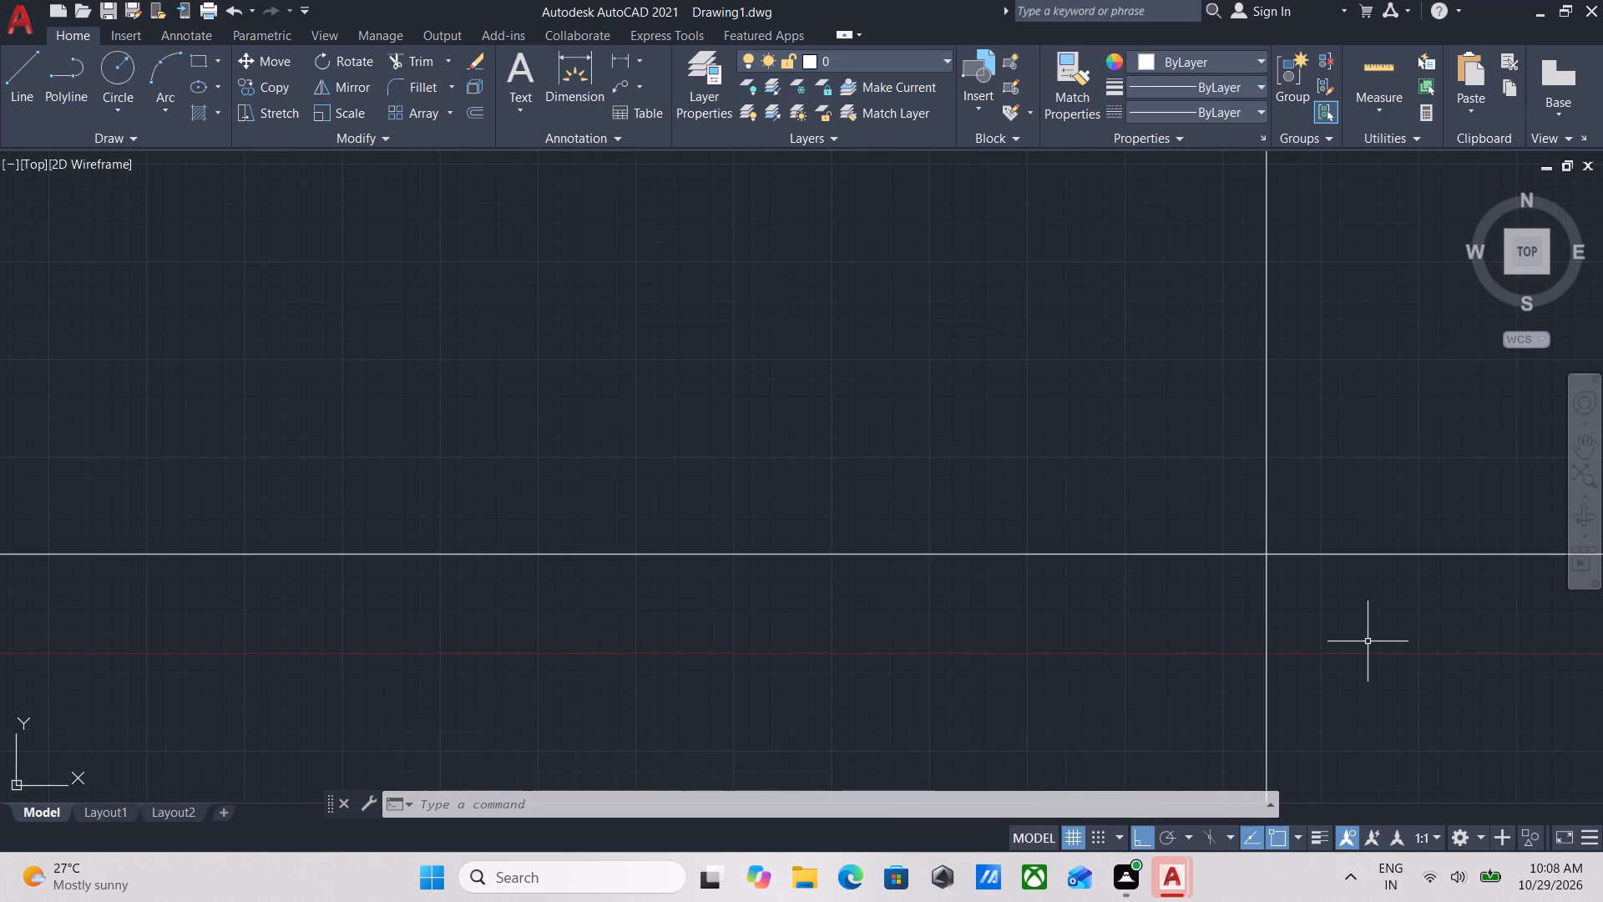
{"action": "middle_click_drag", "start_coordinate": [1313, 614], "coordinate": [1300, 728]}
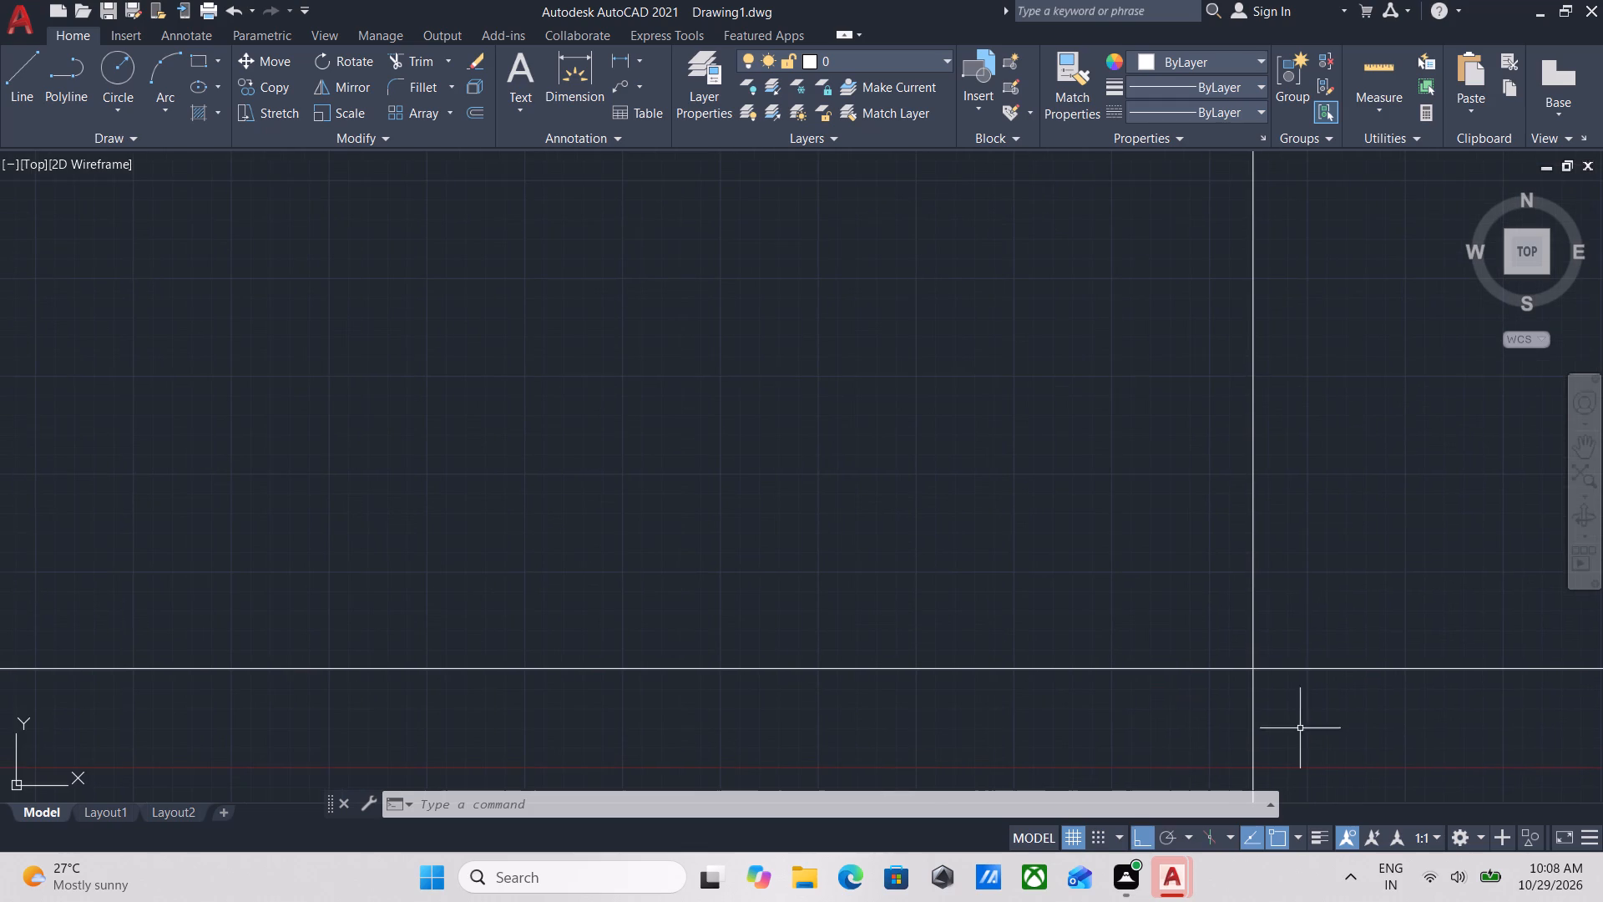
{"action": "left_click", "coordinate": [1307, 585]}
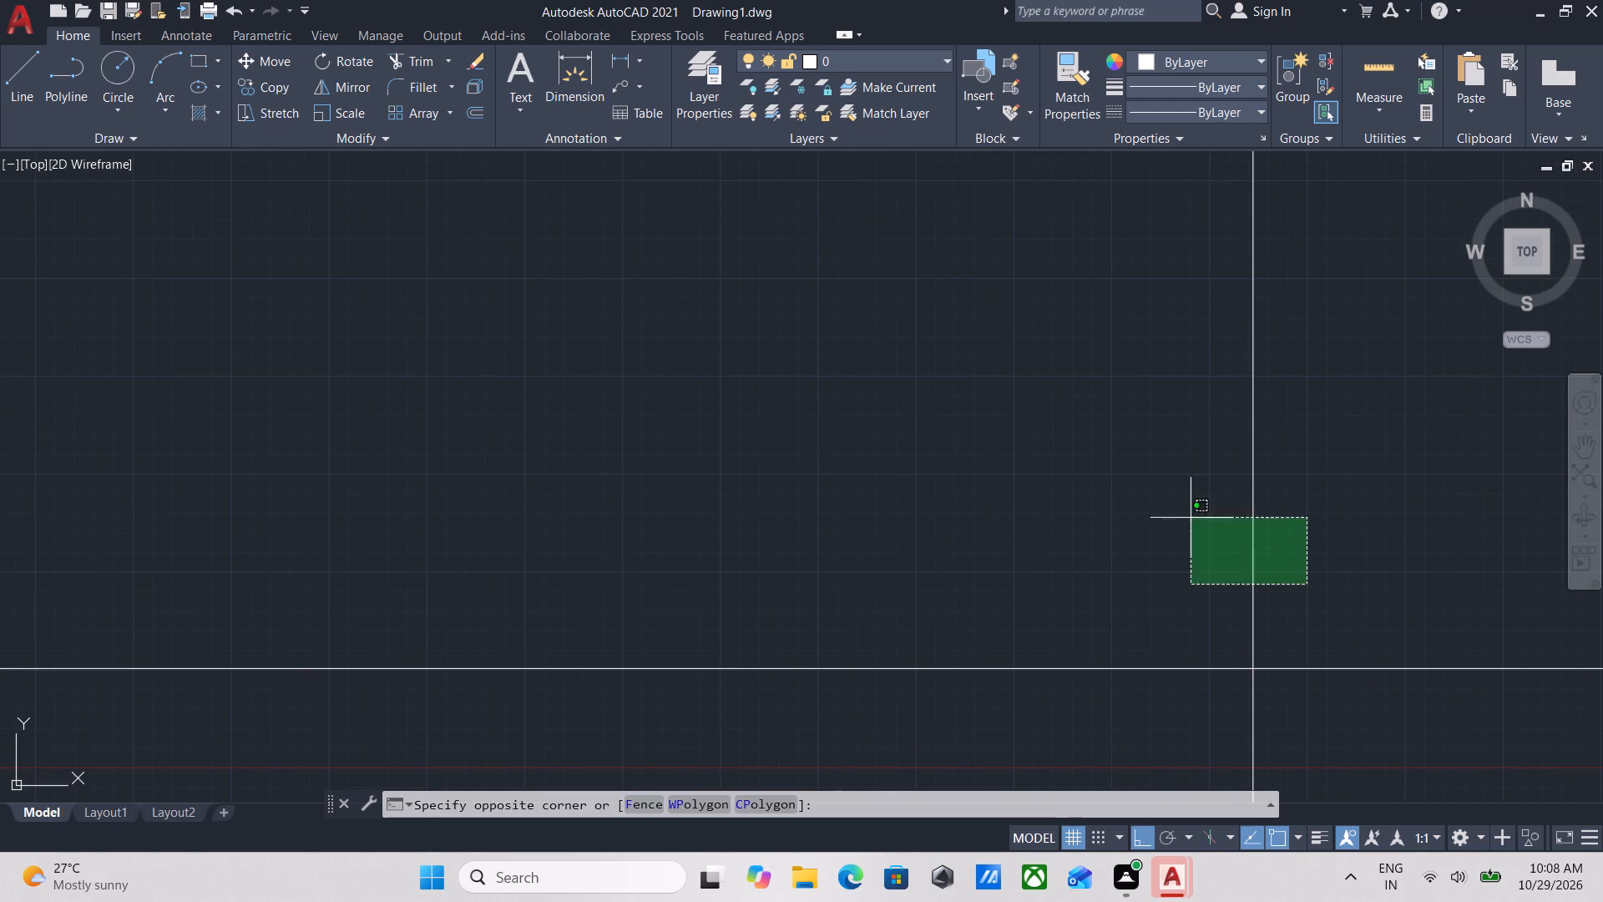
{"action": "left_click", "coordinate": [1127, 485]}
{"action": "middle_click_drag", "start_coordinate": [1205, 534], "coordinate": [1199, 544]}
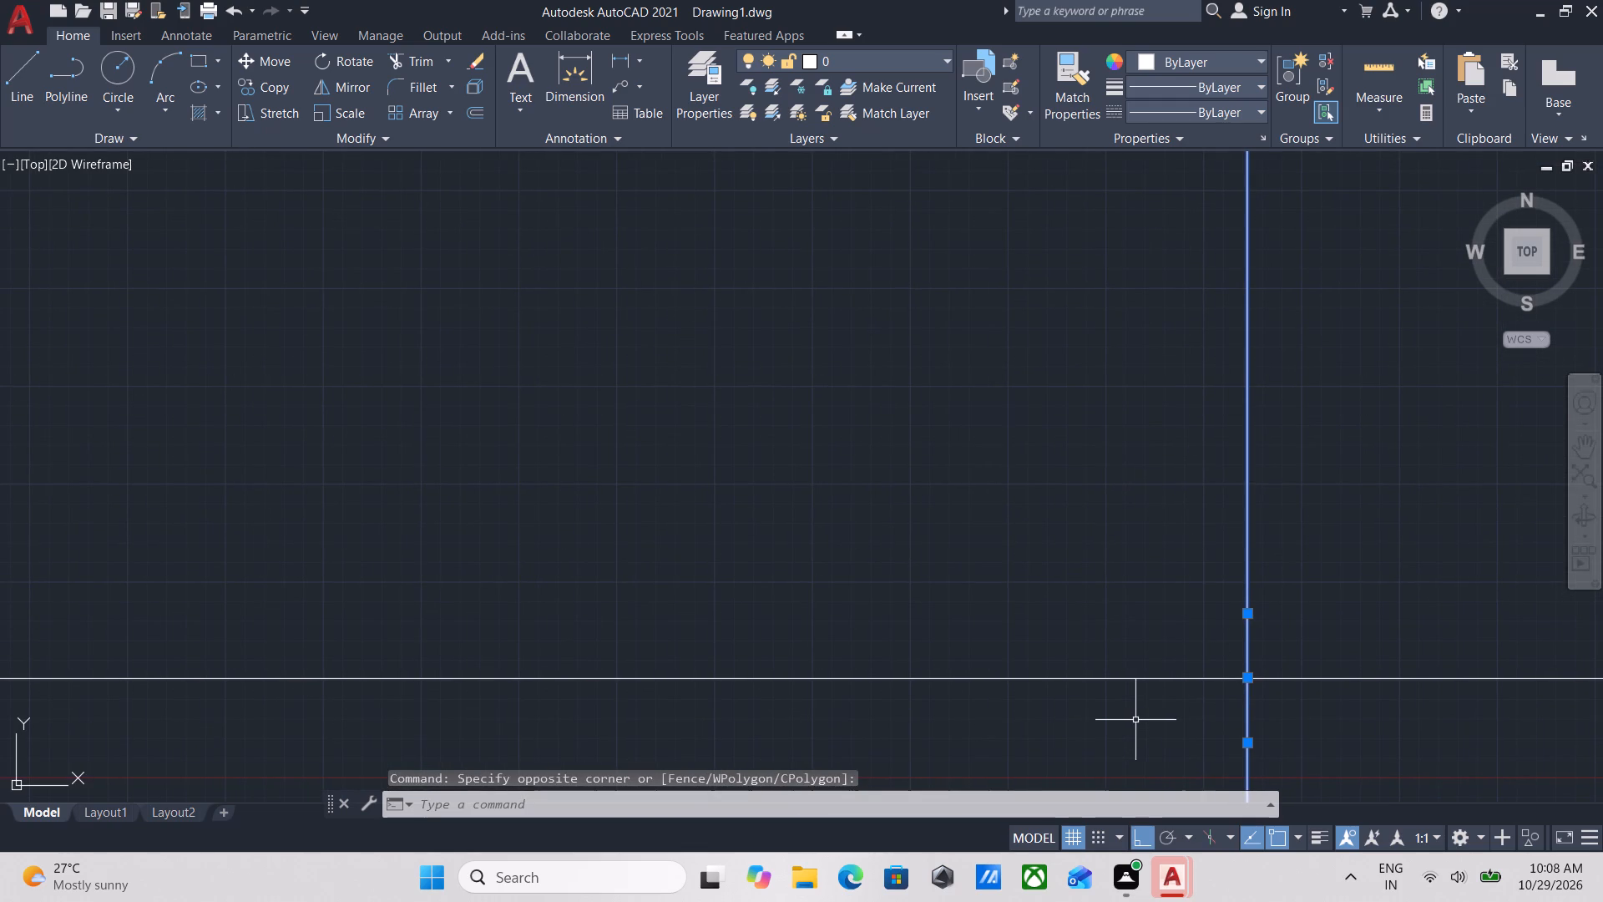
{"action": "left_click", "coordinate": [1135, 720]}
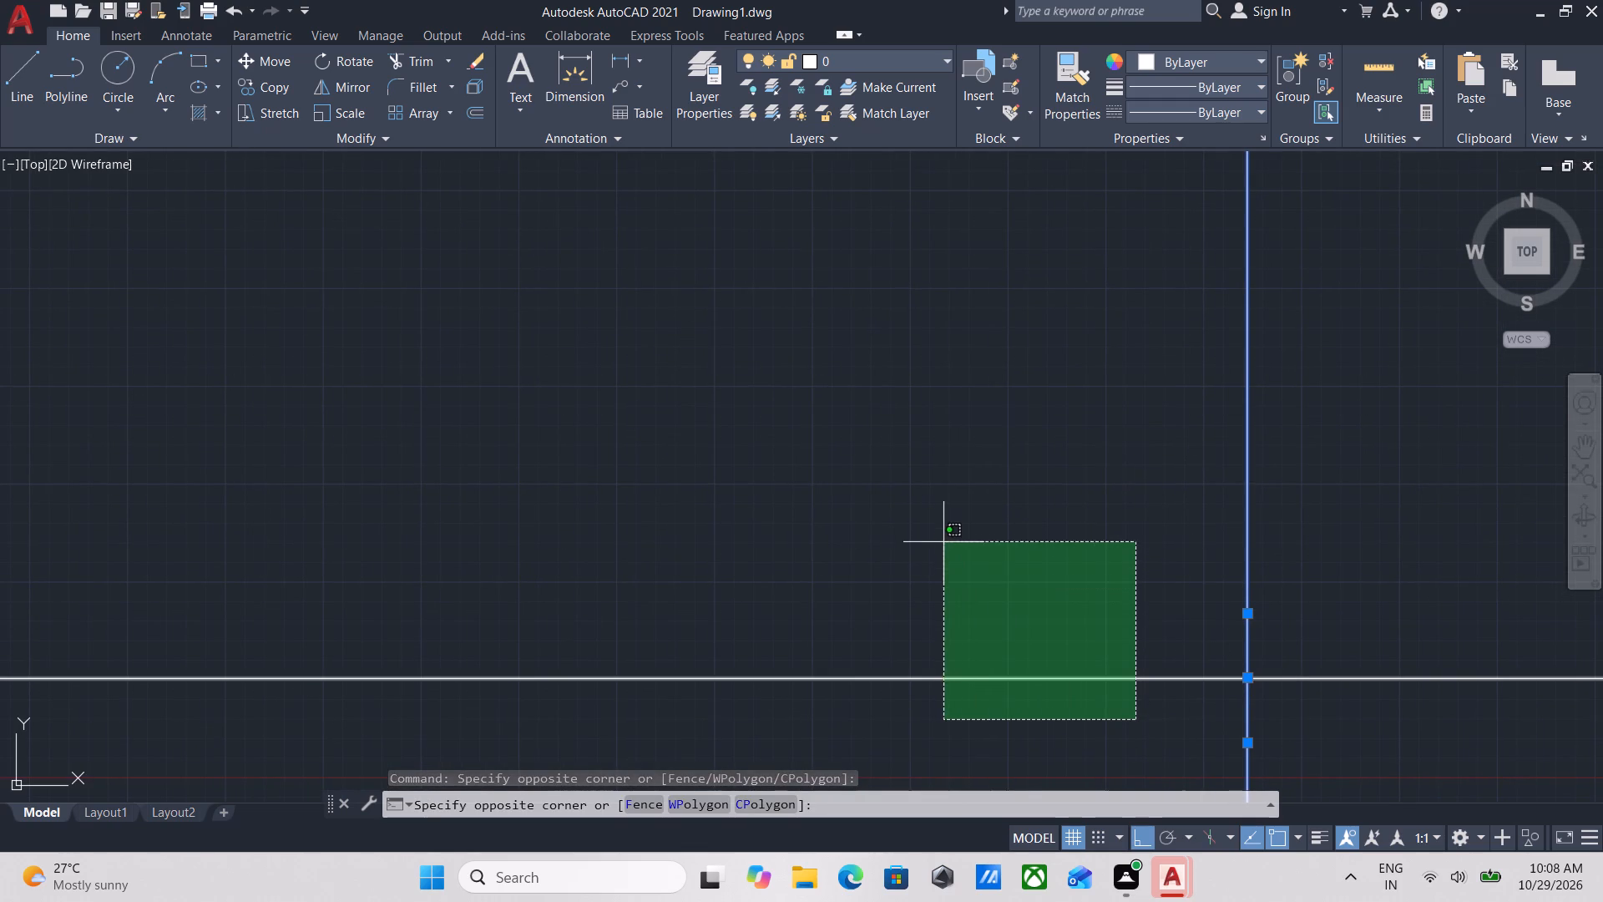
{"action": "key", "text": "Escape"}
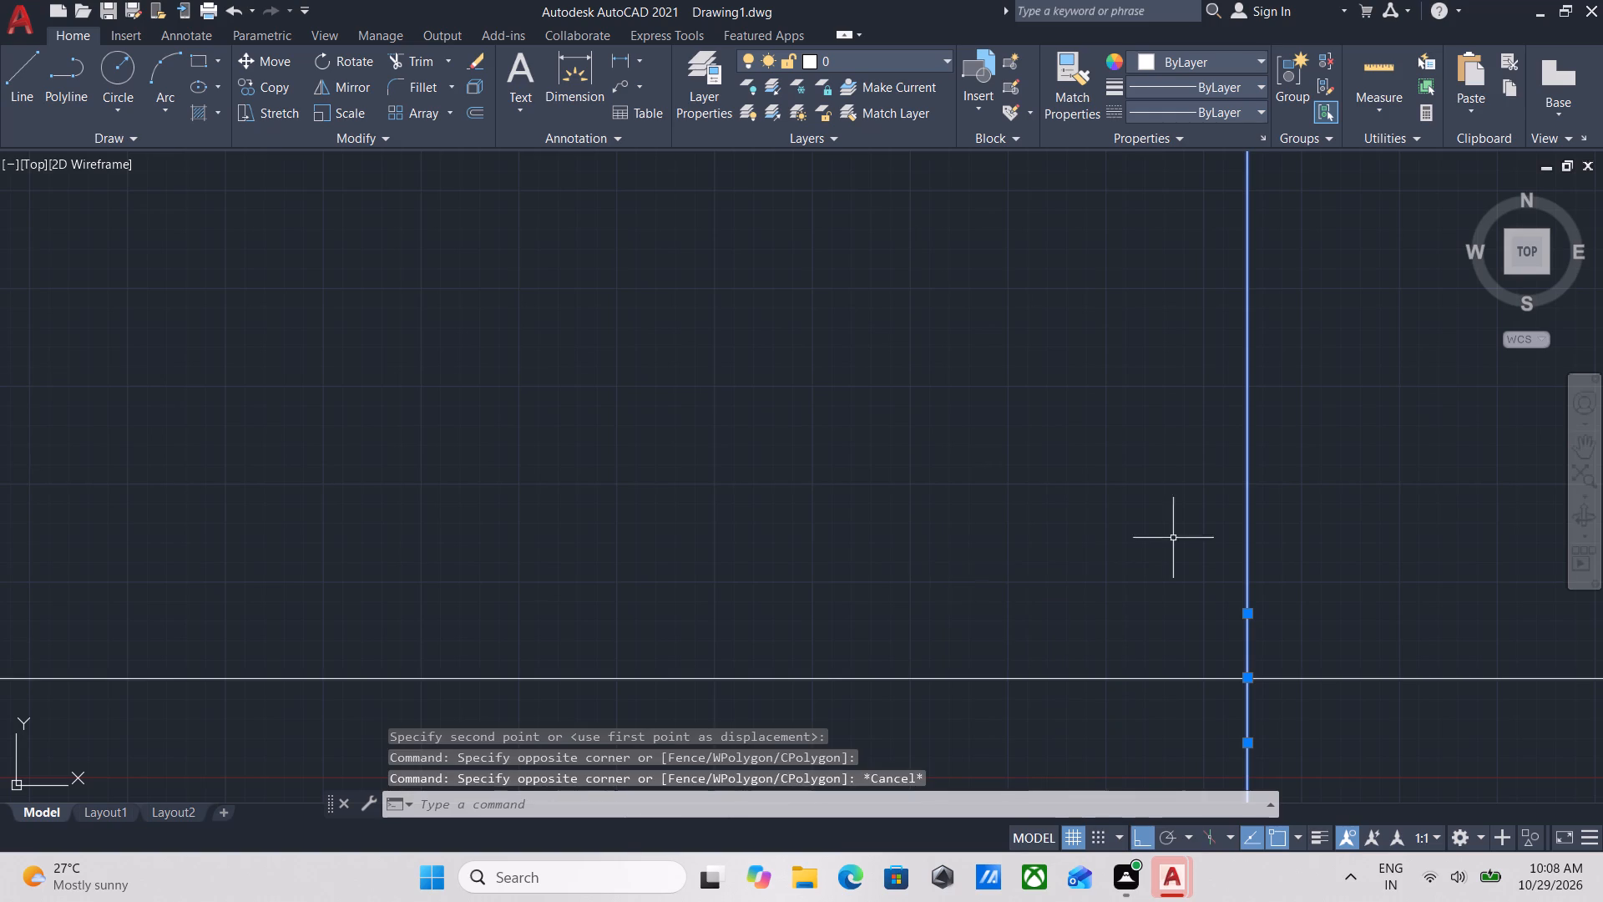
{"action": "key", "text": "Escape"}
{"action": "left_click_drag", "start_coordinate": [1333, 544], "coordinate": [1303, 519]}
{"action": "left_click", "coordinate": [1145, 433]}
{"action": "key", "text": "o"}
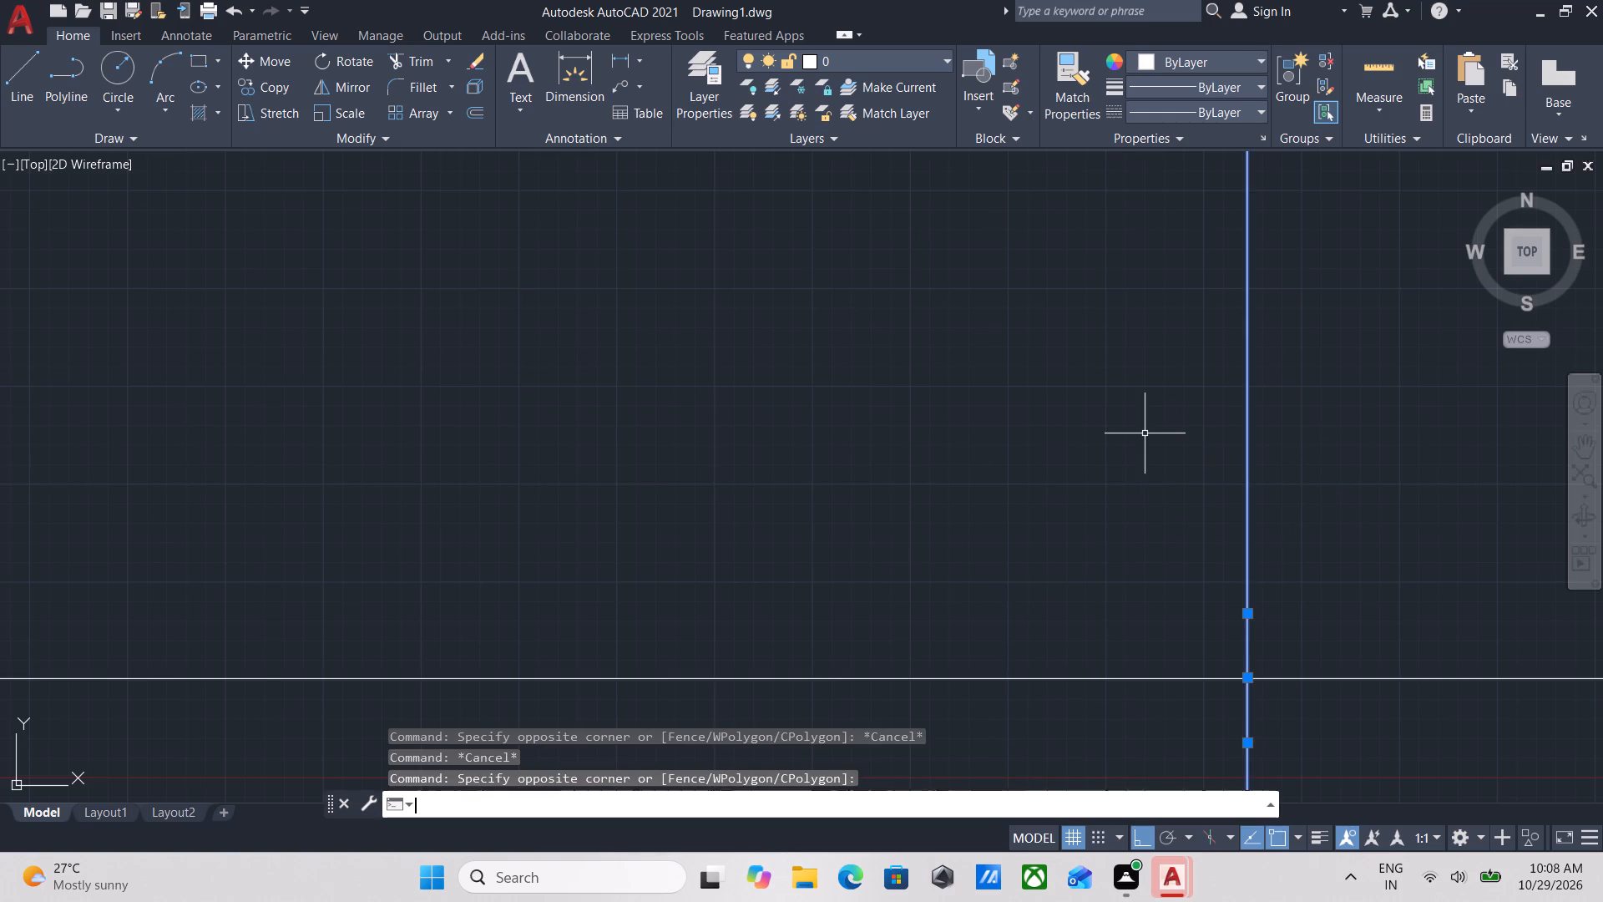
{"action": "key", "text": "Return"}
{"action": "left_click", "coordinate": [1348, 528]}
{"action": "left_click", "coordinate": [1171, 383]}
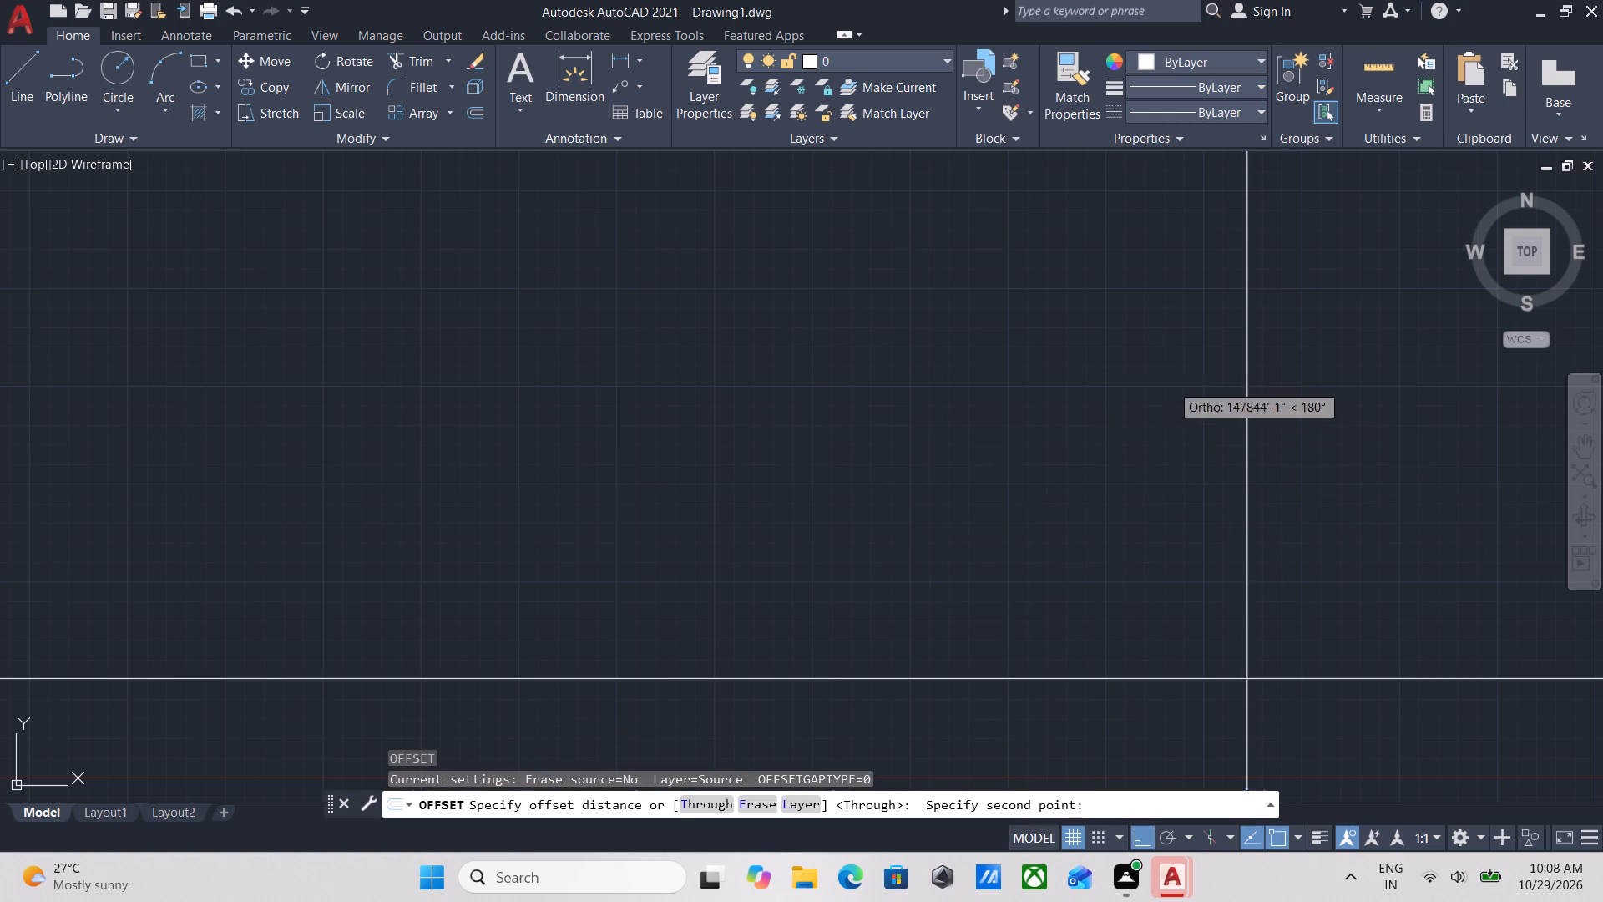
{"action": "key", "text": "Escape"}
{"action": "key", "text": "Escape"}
Offset the vertical construction line, picking a distance of about 83530' between two points and entering 9" for the side to offset.
{"action": "left_click_drag", "start_coordinate": [1350, 585], "coordinate": [1341, 577]}
{"action": "left_click", "coordinate": [1101, 359]}
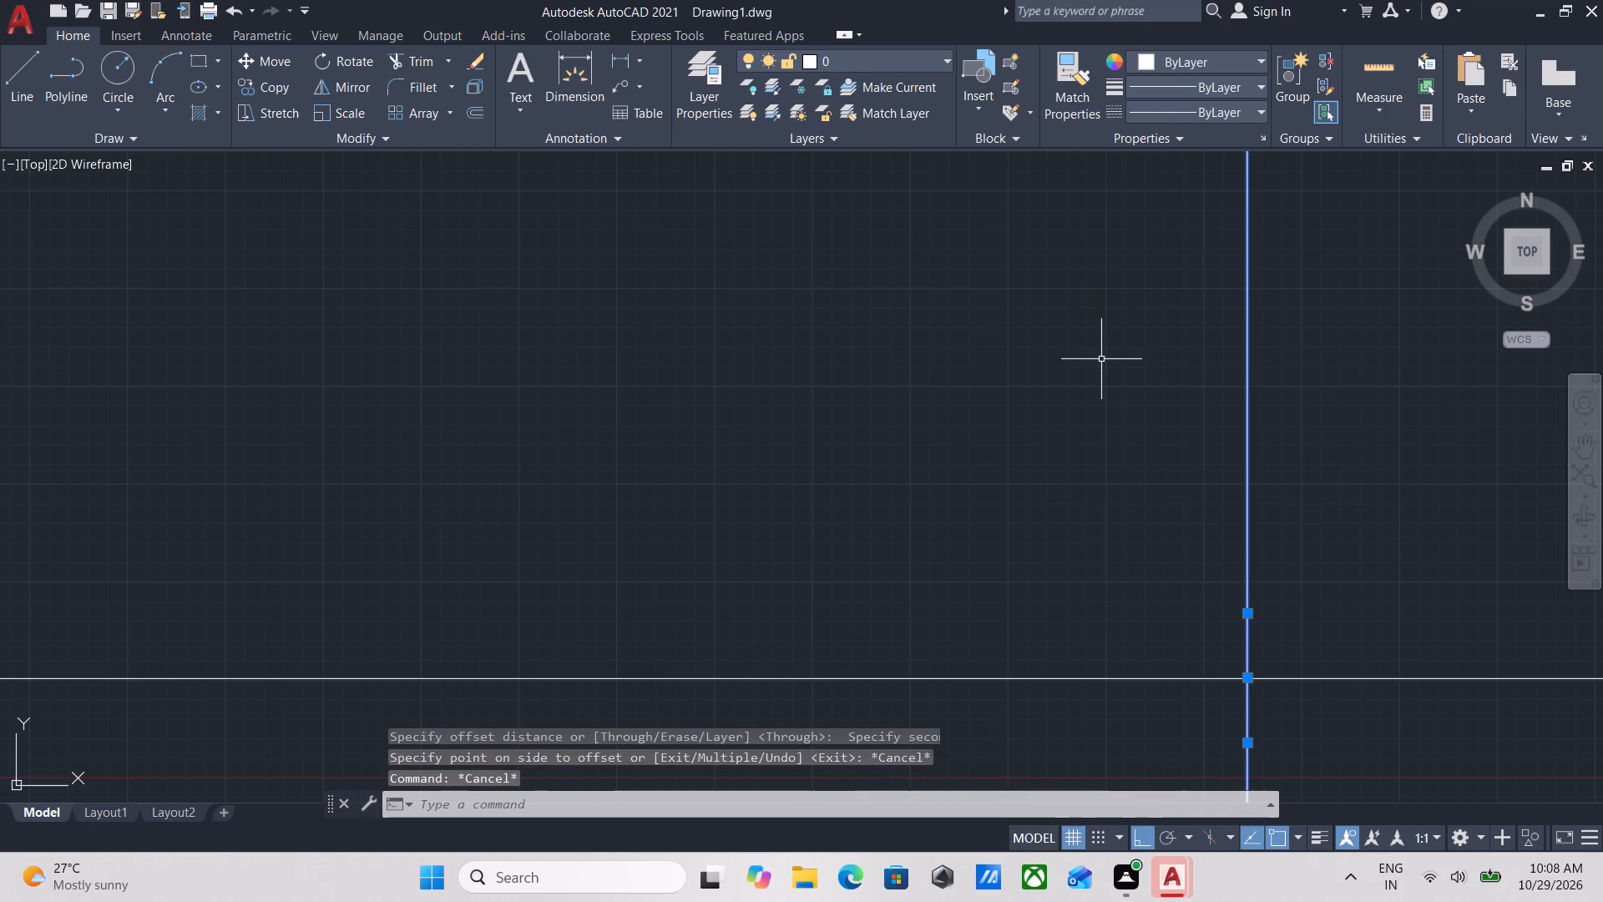
{"action": "key", "text": "o"}
{"action": "key", "text": "Return"}
{"action": "scroll", "coordinate": [1245, 469], "scroll_direction": "down", "scroll_amount": 1}
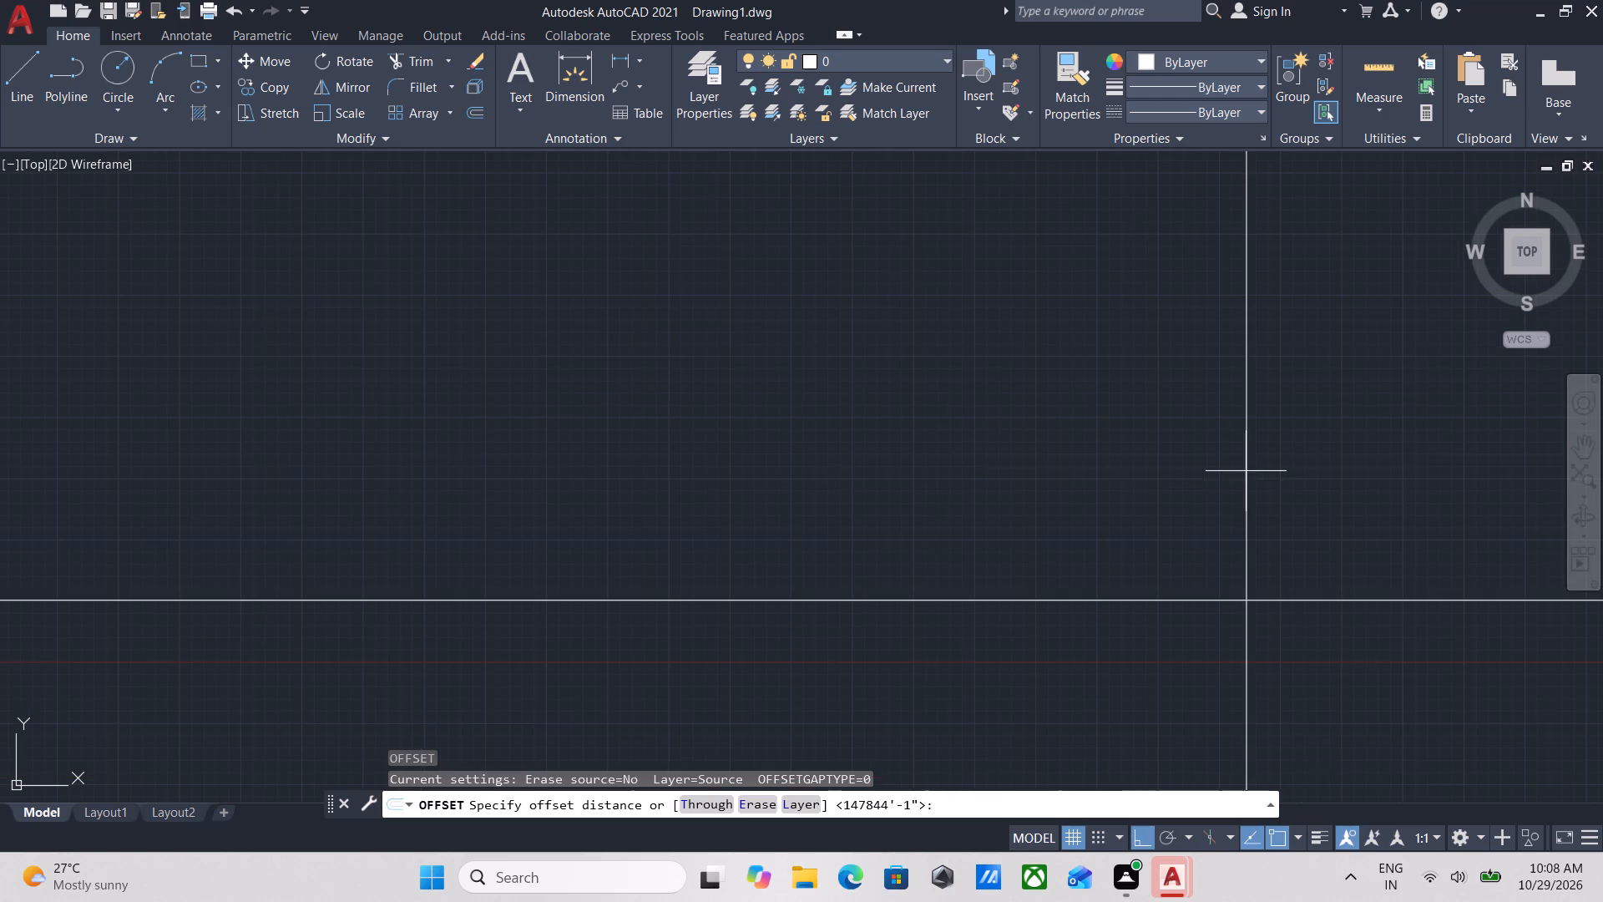
{"action": "left_click", "coordinate": [1244, 477]}
{"action": "left_click", "coordinate": [1184, 465]}
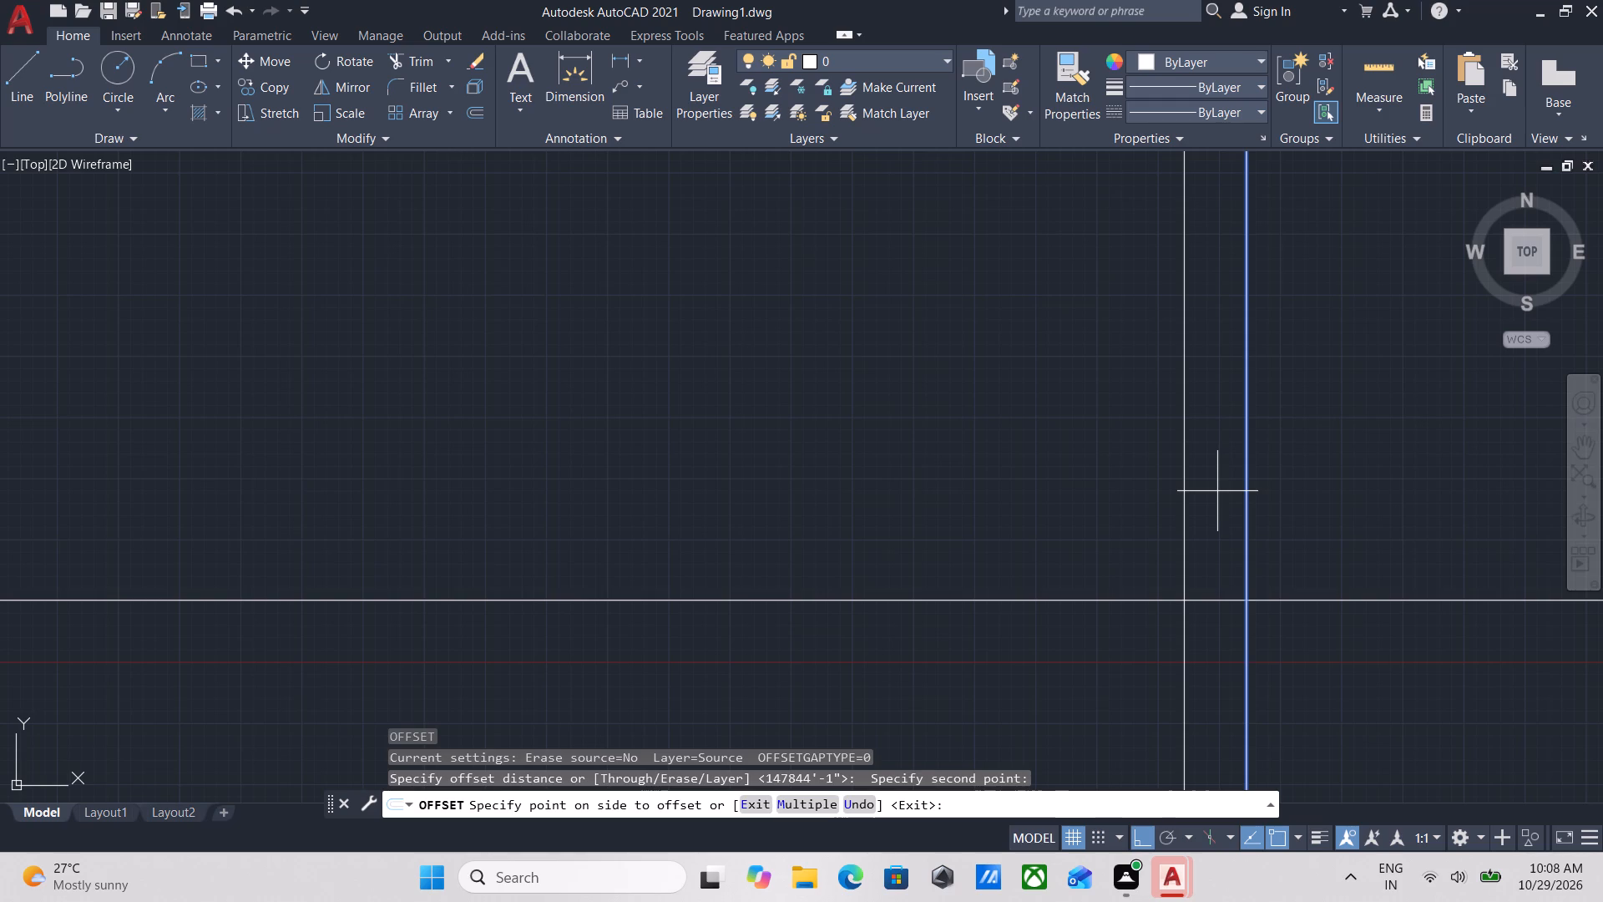
{"action": "type", "text": "9\""}
{"action": "key", "text": "Return"}
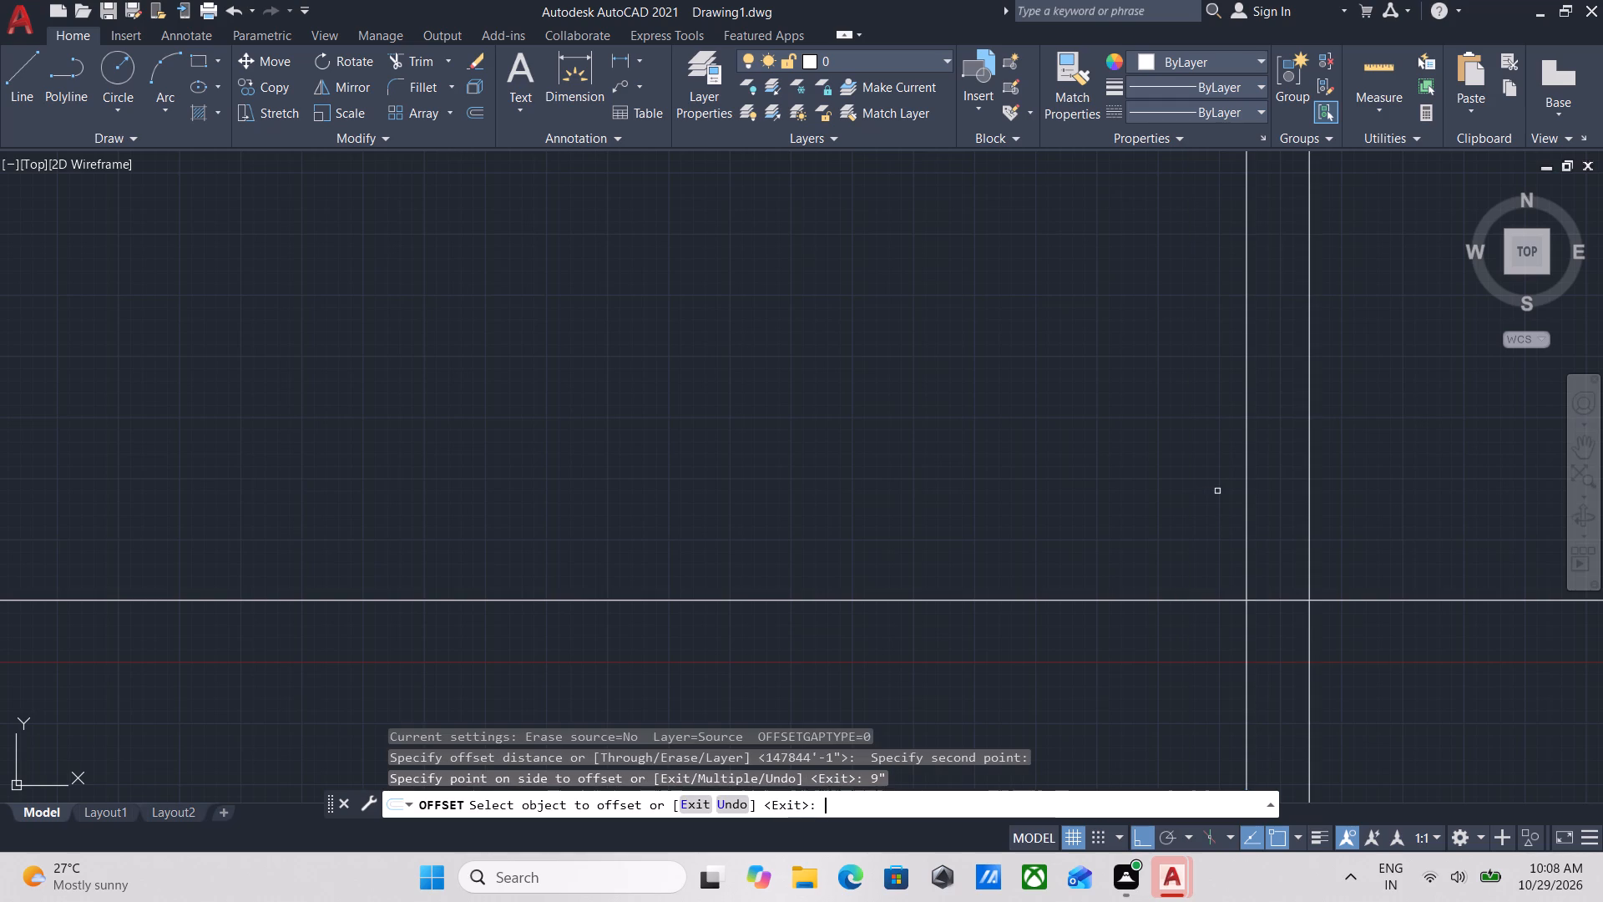
Offset the horizontal construction line by the same distance, entering 9" for the side to offset, and end the command.
{"action": "left_click", "coordinate": [1150, 601]}
{"action": "key", "text": "9"}
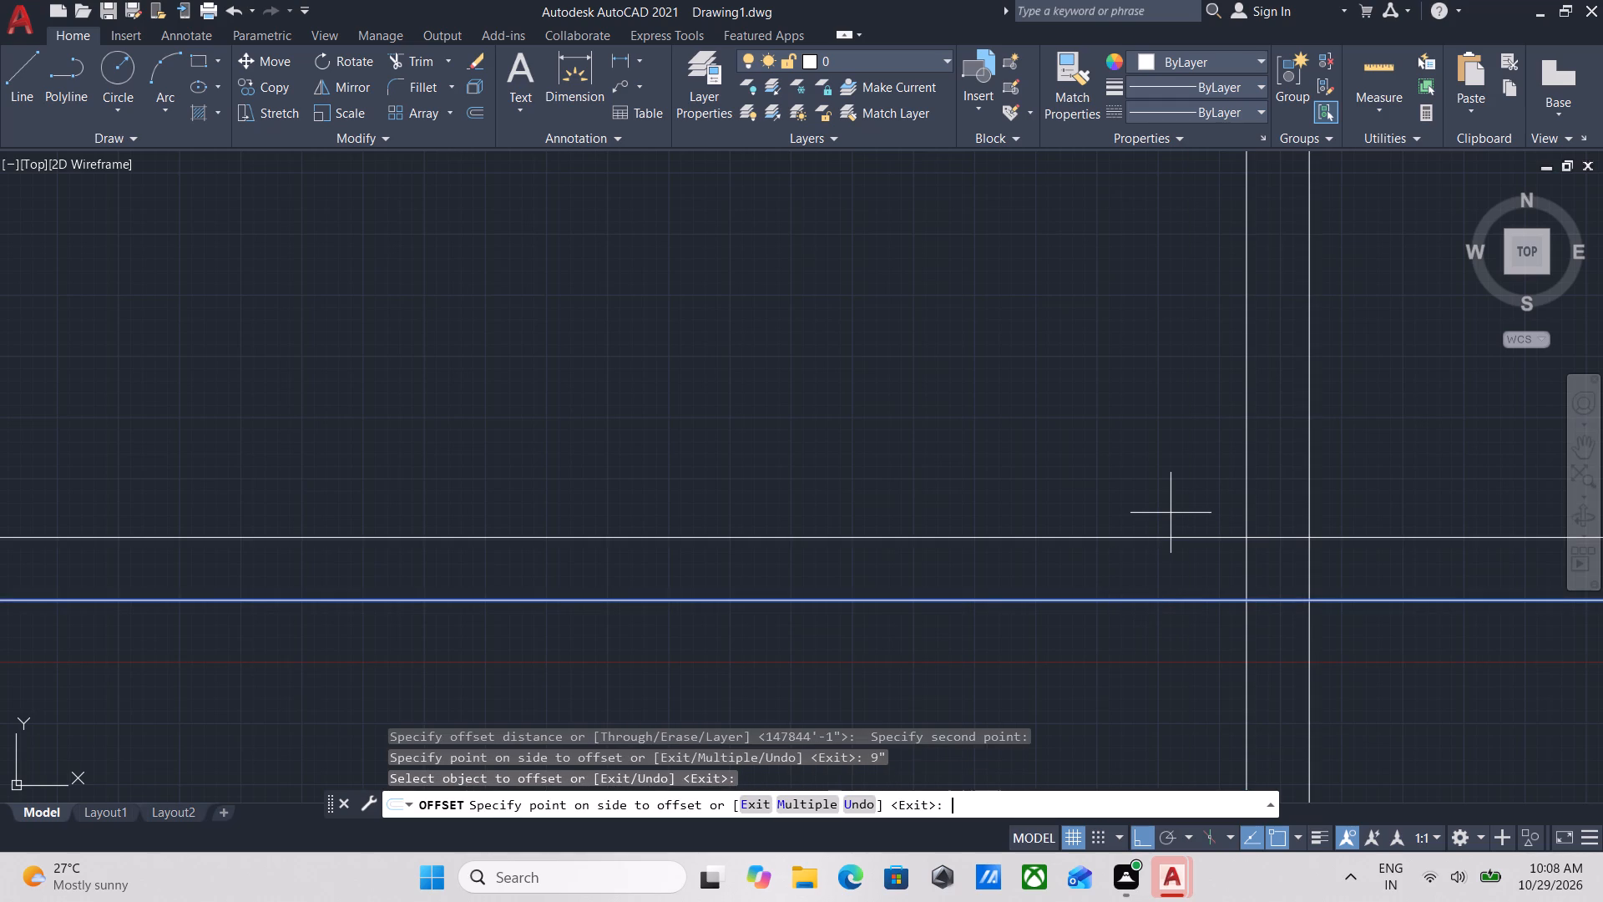
{"action": "key", "text": "shift+quotedbl"}
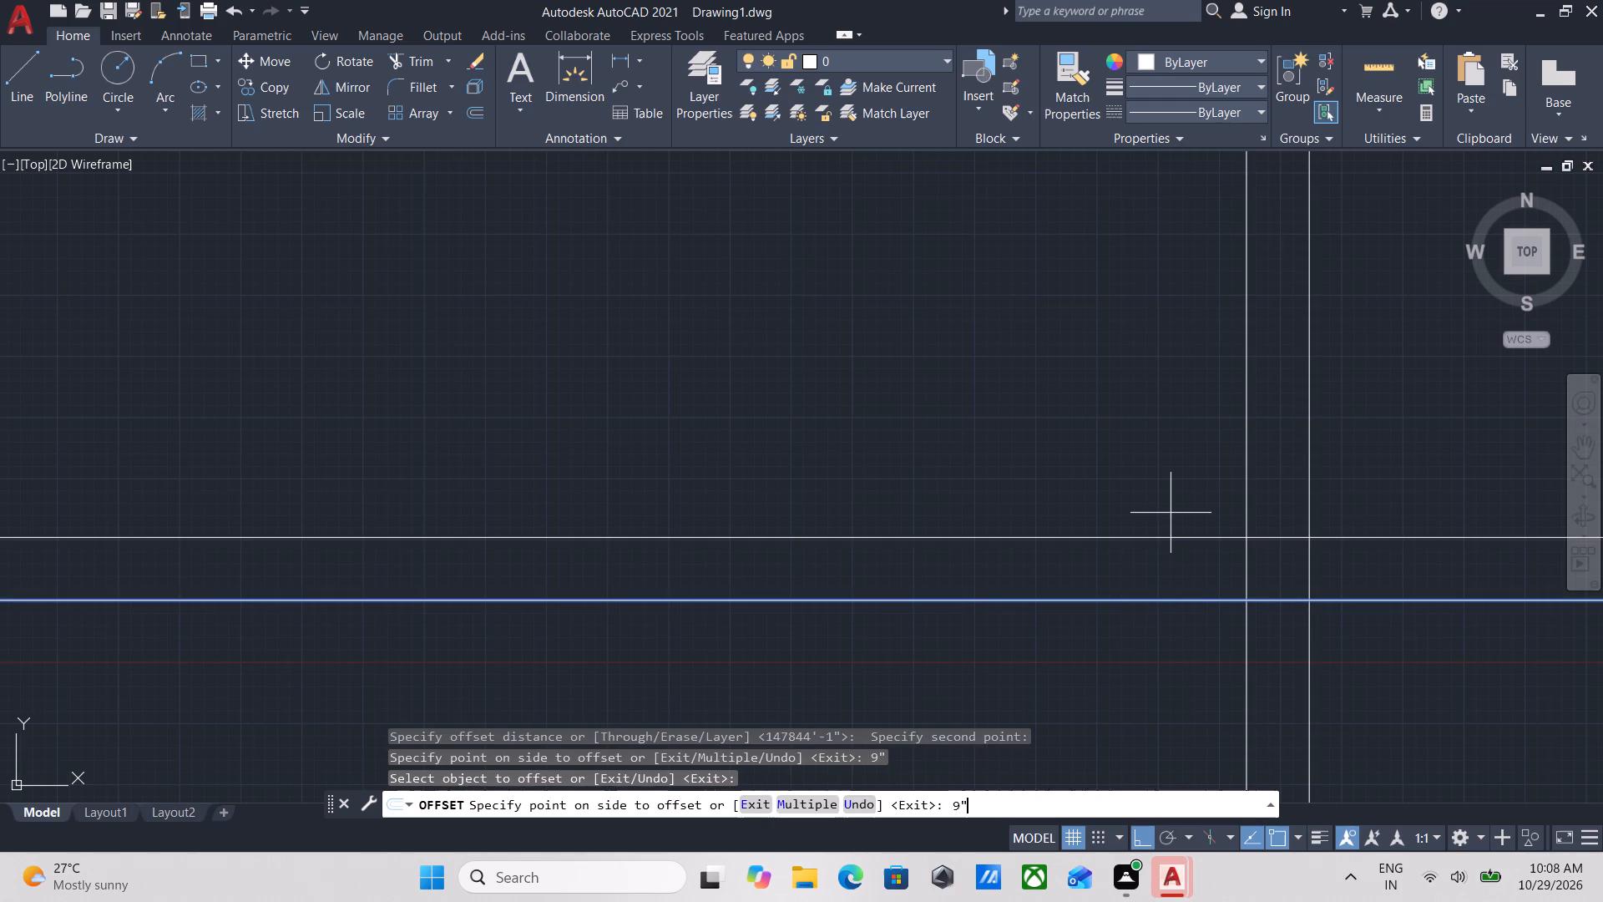
{"action": "key", "text": "Return"}
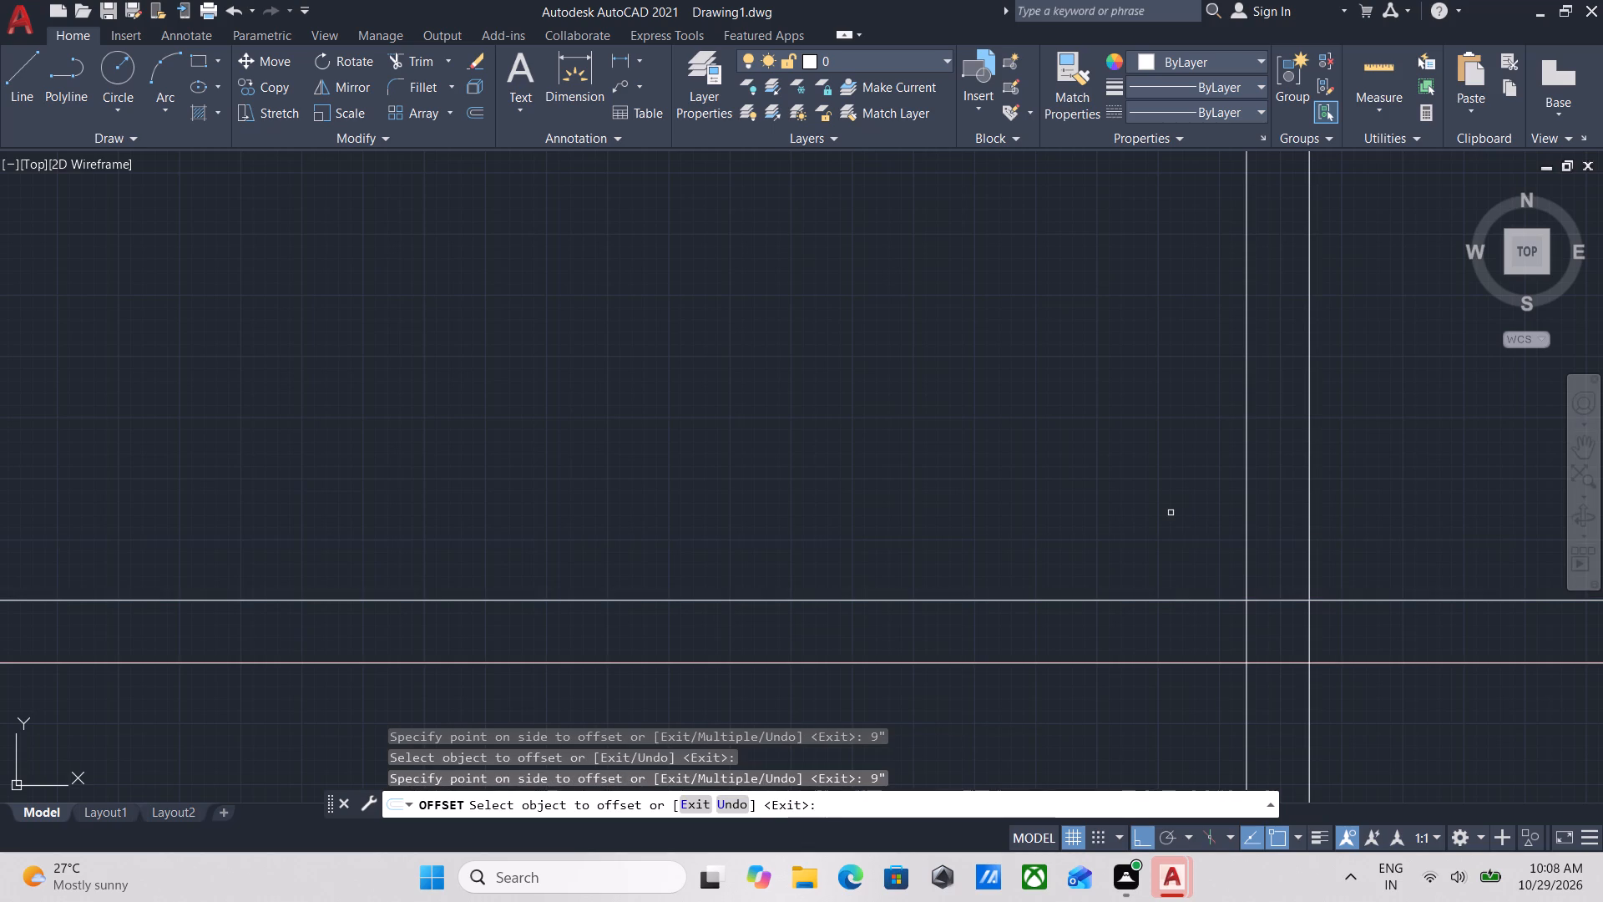
{"action": "scroll", "coordinate": [1294, 538], "scroll_direction": "down", "scroll_amount": 2}
{"action": "key", "text": "Escape"}
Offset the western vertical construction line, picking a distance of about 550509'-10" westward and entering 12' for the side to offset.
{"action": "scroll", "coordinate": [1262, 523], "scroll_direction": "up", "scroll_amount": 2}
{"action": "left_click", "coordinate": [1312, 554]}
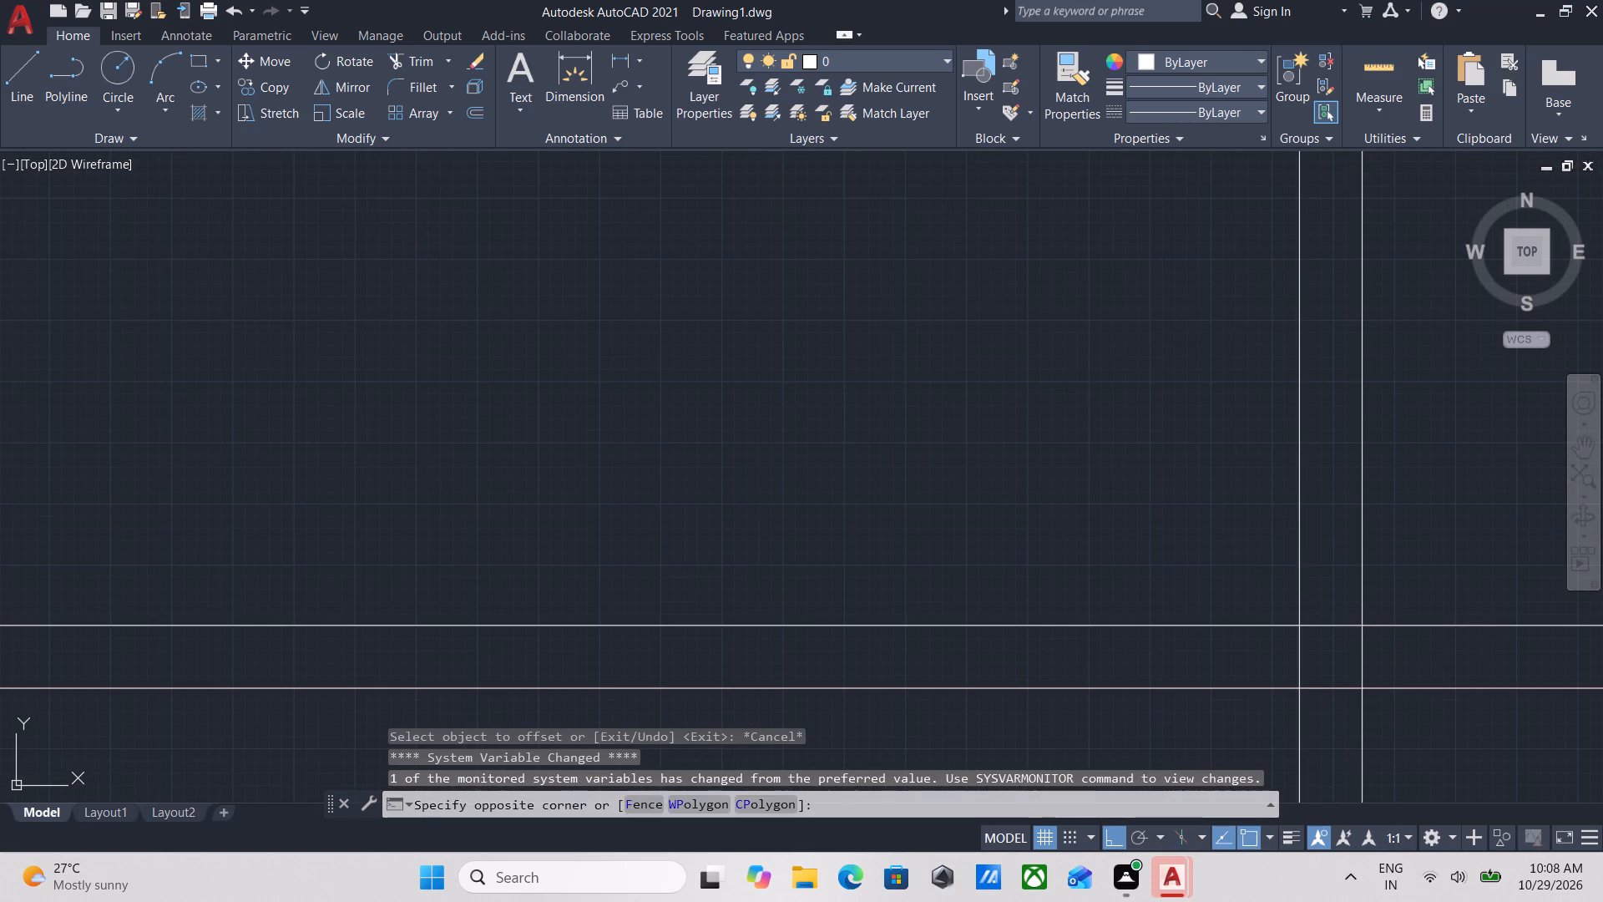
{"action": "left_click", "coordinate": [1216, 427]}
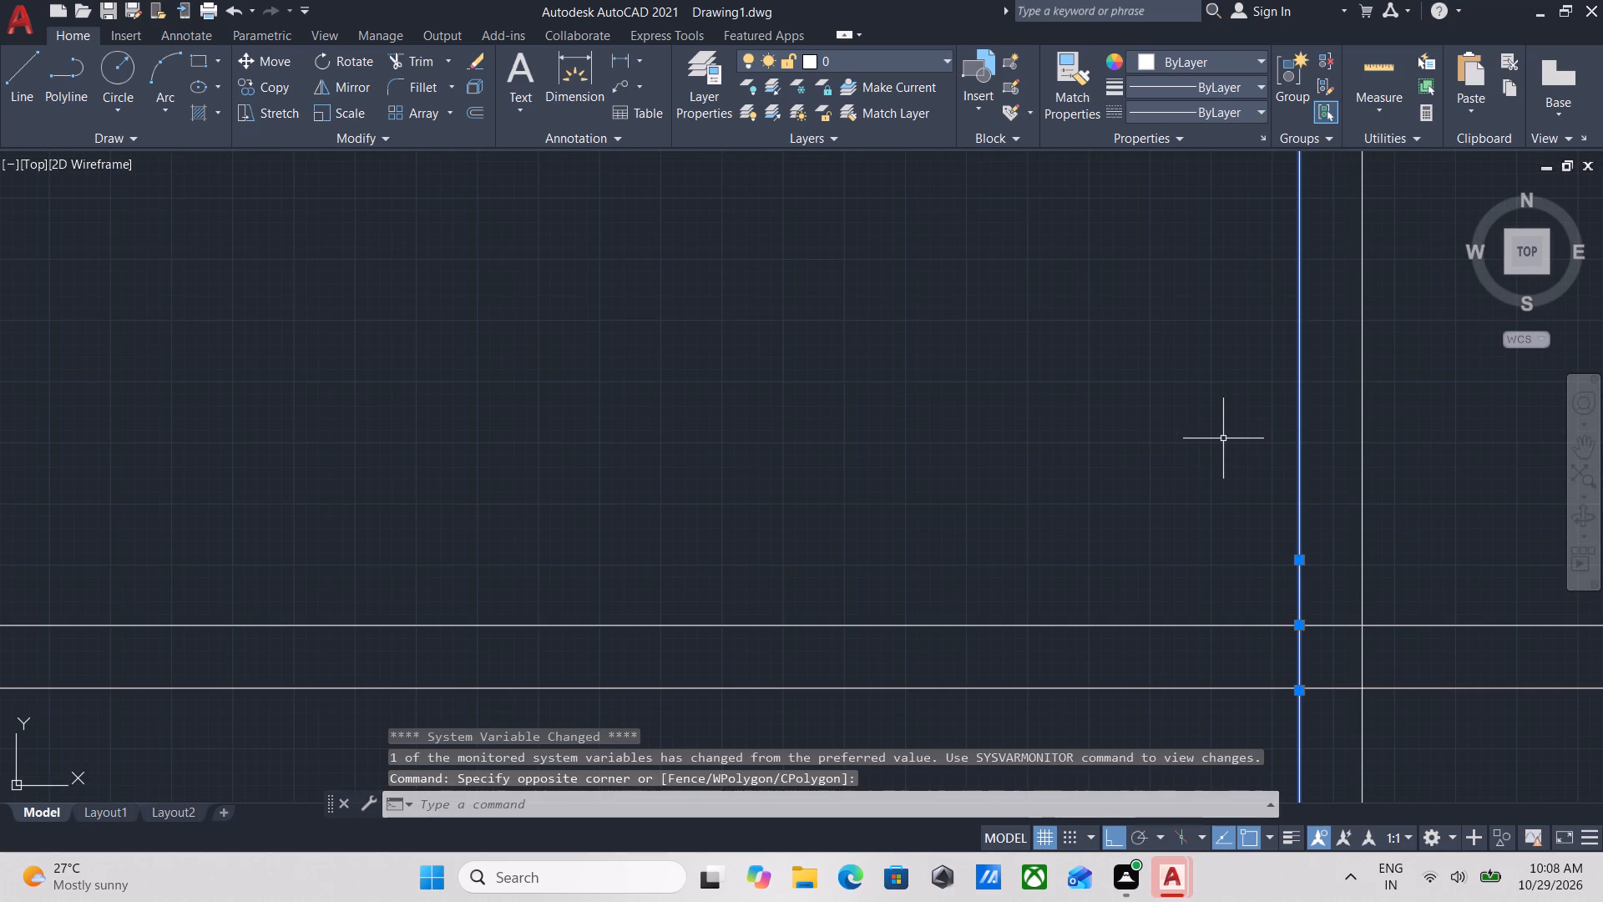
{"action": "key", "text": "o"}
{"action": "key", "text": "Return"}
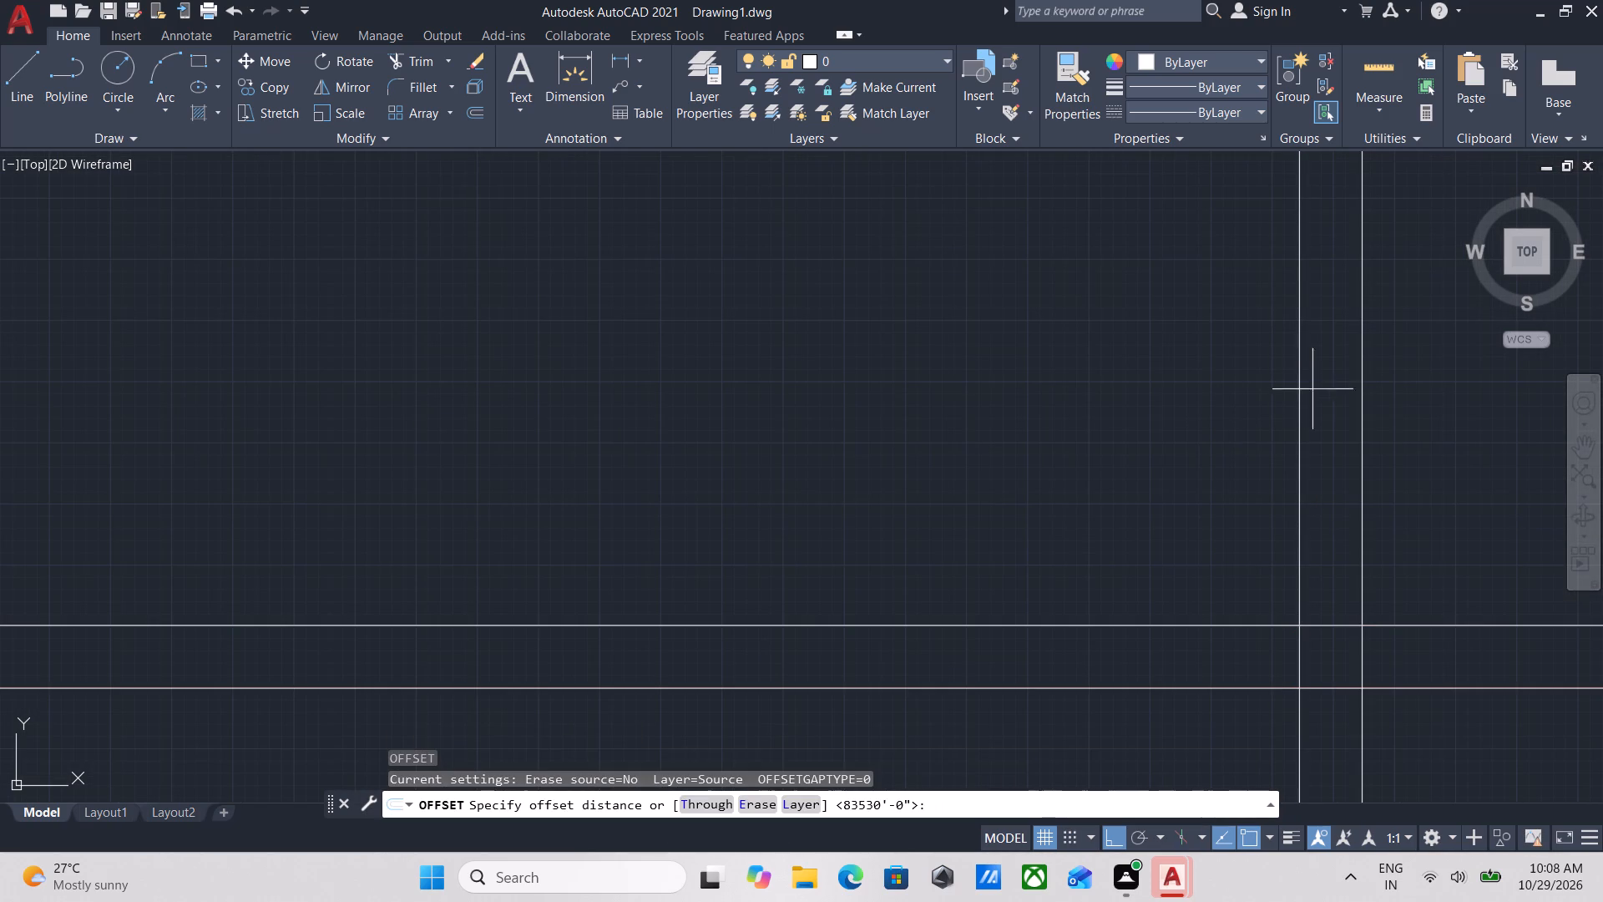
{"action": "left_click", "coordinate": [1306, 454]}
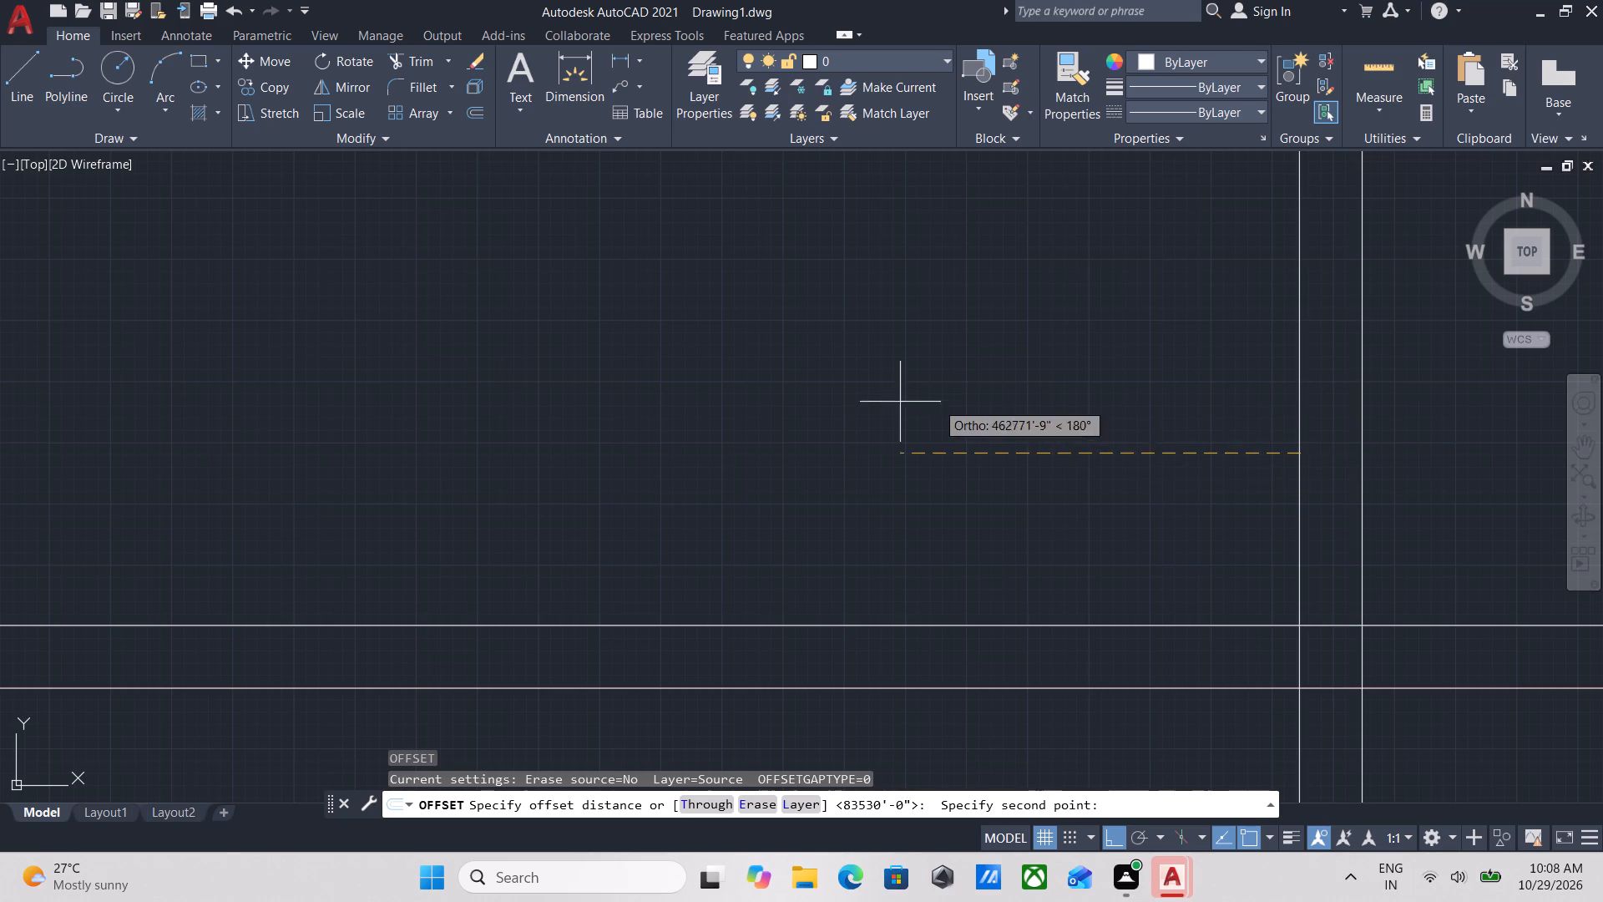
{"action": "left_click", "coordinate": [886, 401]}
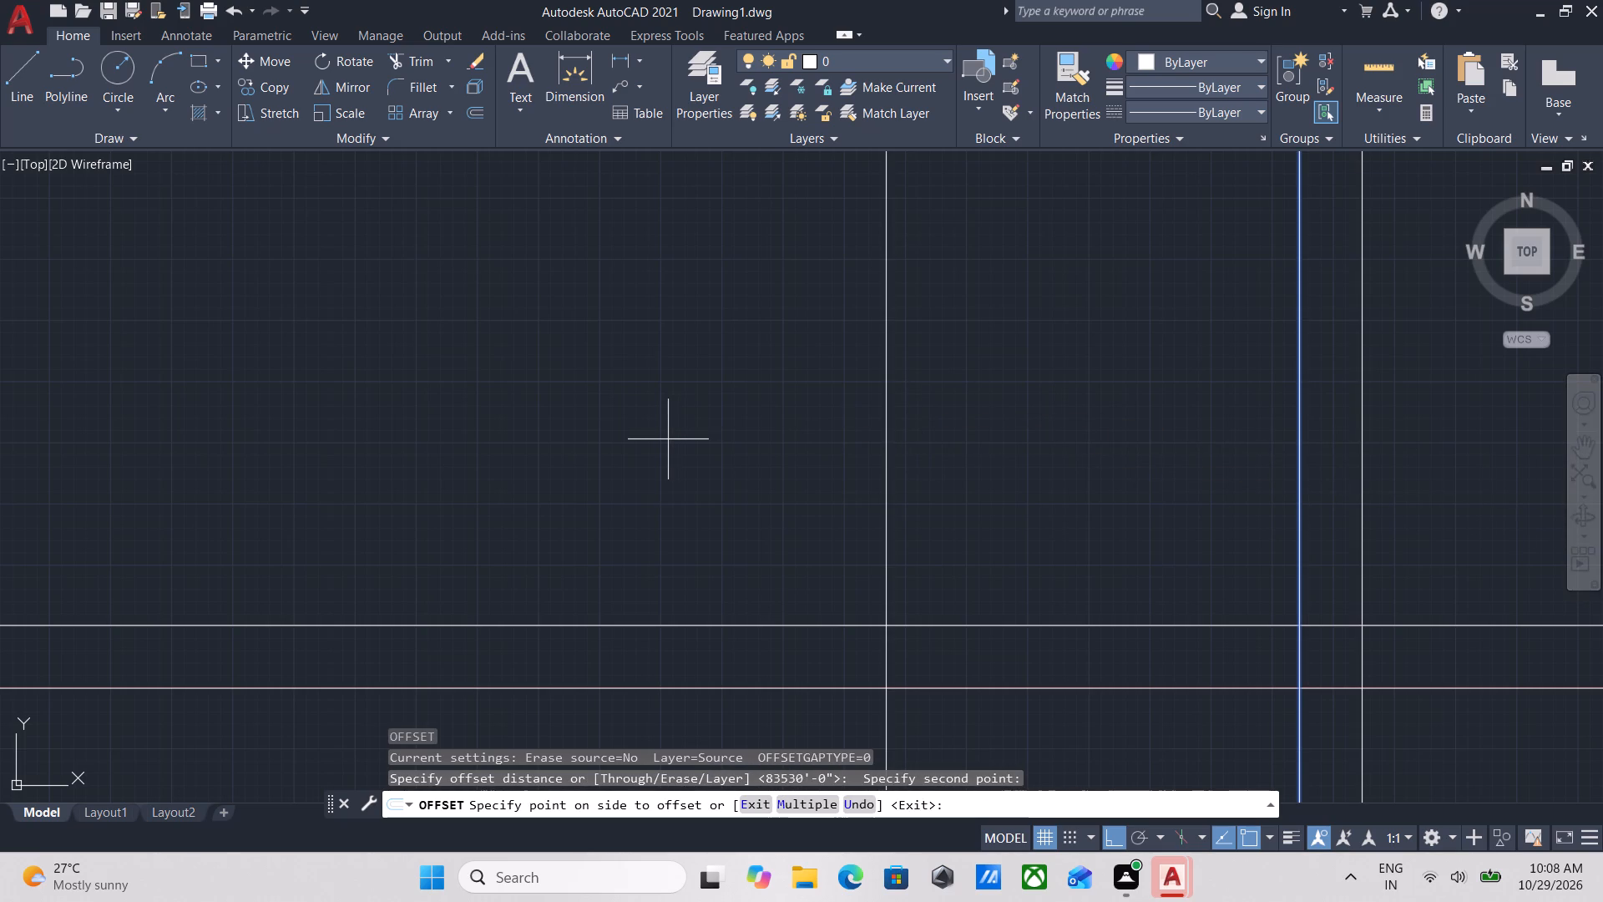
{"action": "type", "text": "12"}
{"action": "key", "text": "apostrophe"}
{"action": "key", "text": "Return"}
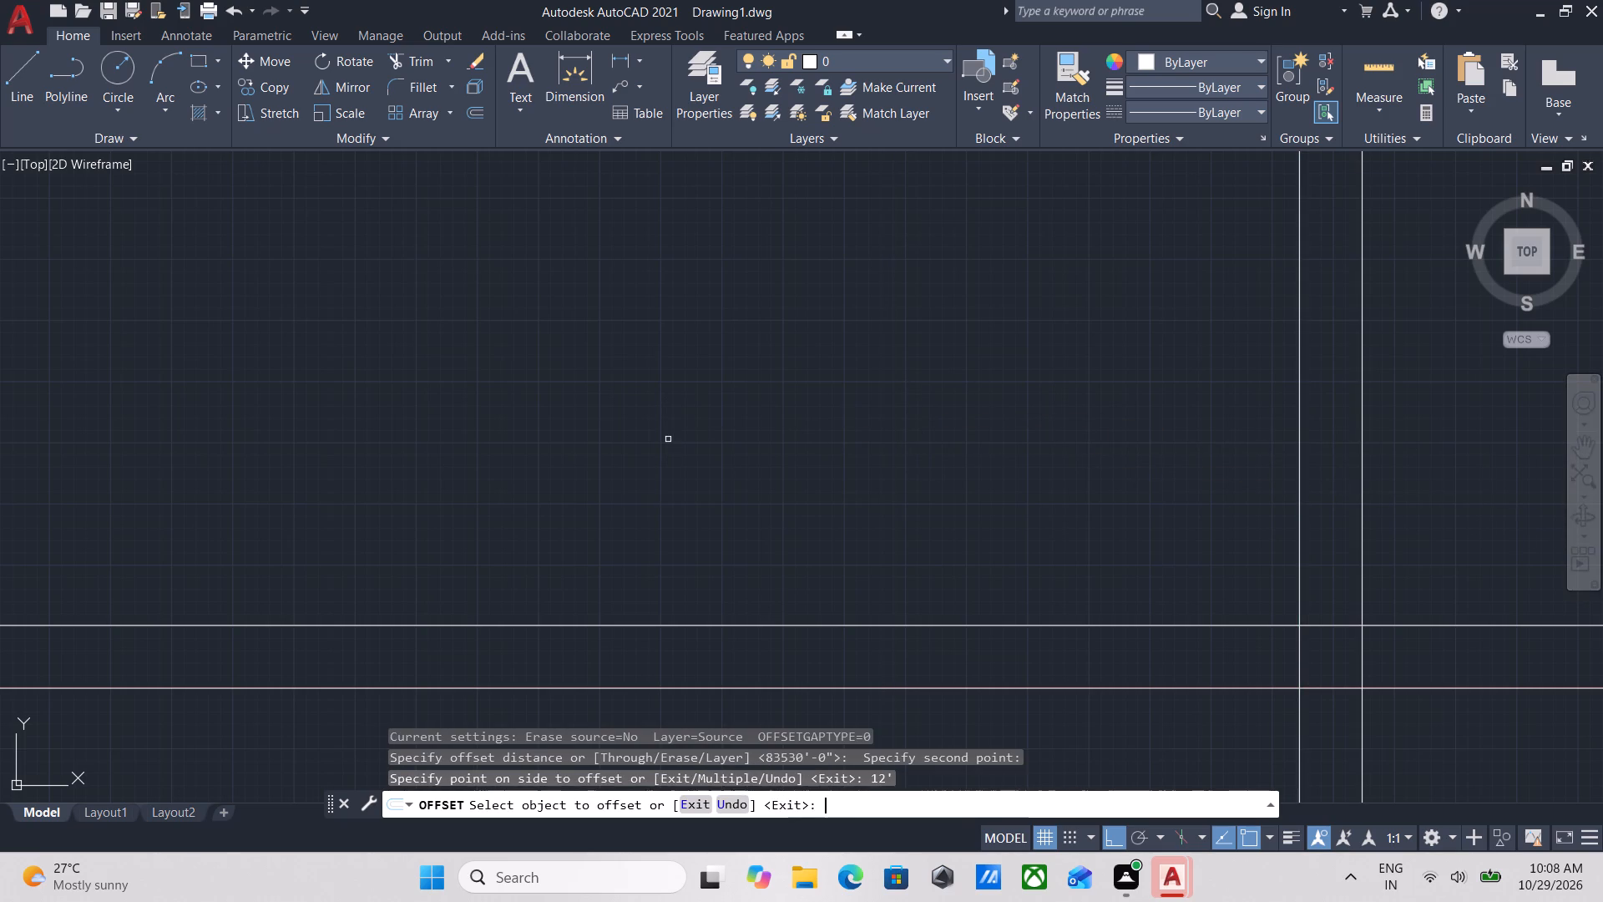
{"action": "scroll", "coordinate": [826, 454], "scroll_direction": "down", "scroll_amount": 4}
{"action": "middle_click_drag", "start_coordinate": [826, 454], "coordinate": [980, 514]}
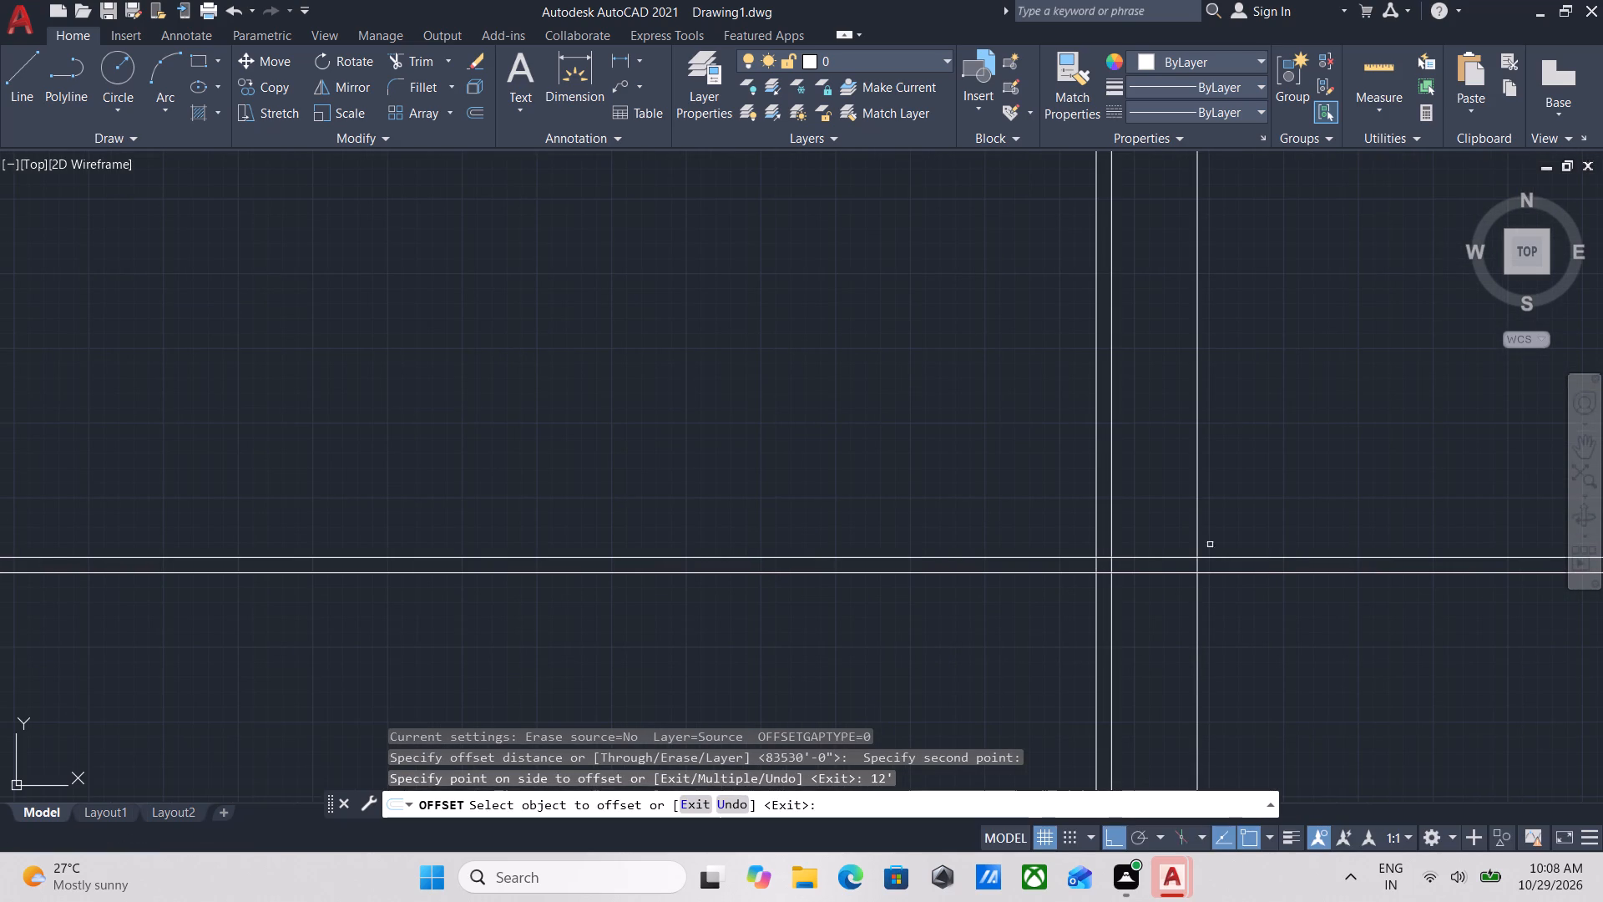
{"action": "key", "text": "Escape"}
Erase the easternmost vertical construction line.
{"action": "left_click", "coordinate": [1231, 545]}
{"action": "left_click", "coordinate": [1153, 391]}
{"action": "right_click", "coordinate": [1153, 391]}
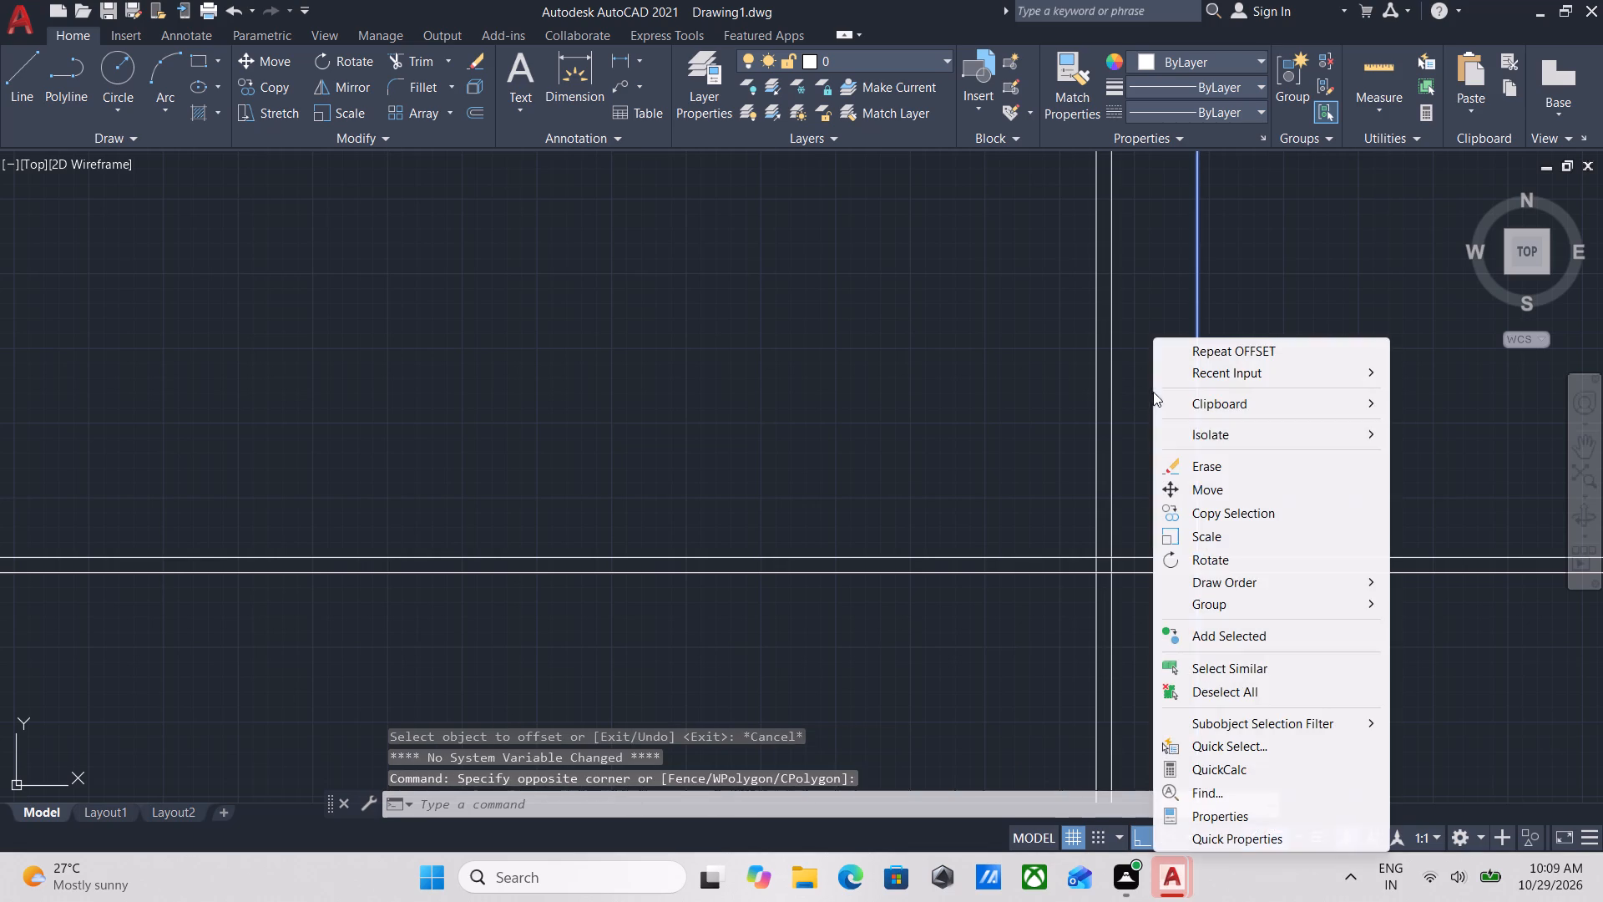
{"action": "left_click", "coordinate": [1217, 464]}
Offset the western vertical construction line again, picking a shorter distance westward between two points and entering 12' for the side to offset.
{"action": "scroll", "coordinate": [1073, 559], "scroll_direction": "up", "scroll_amount": 5}
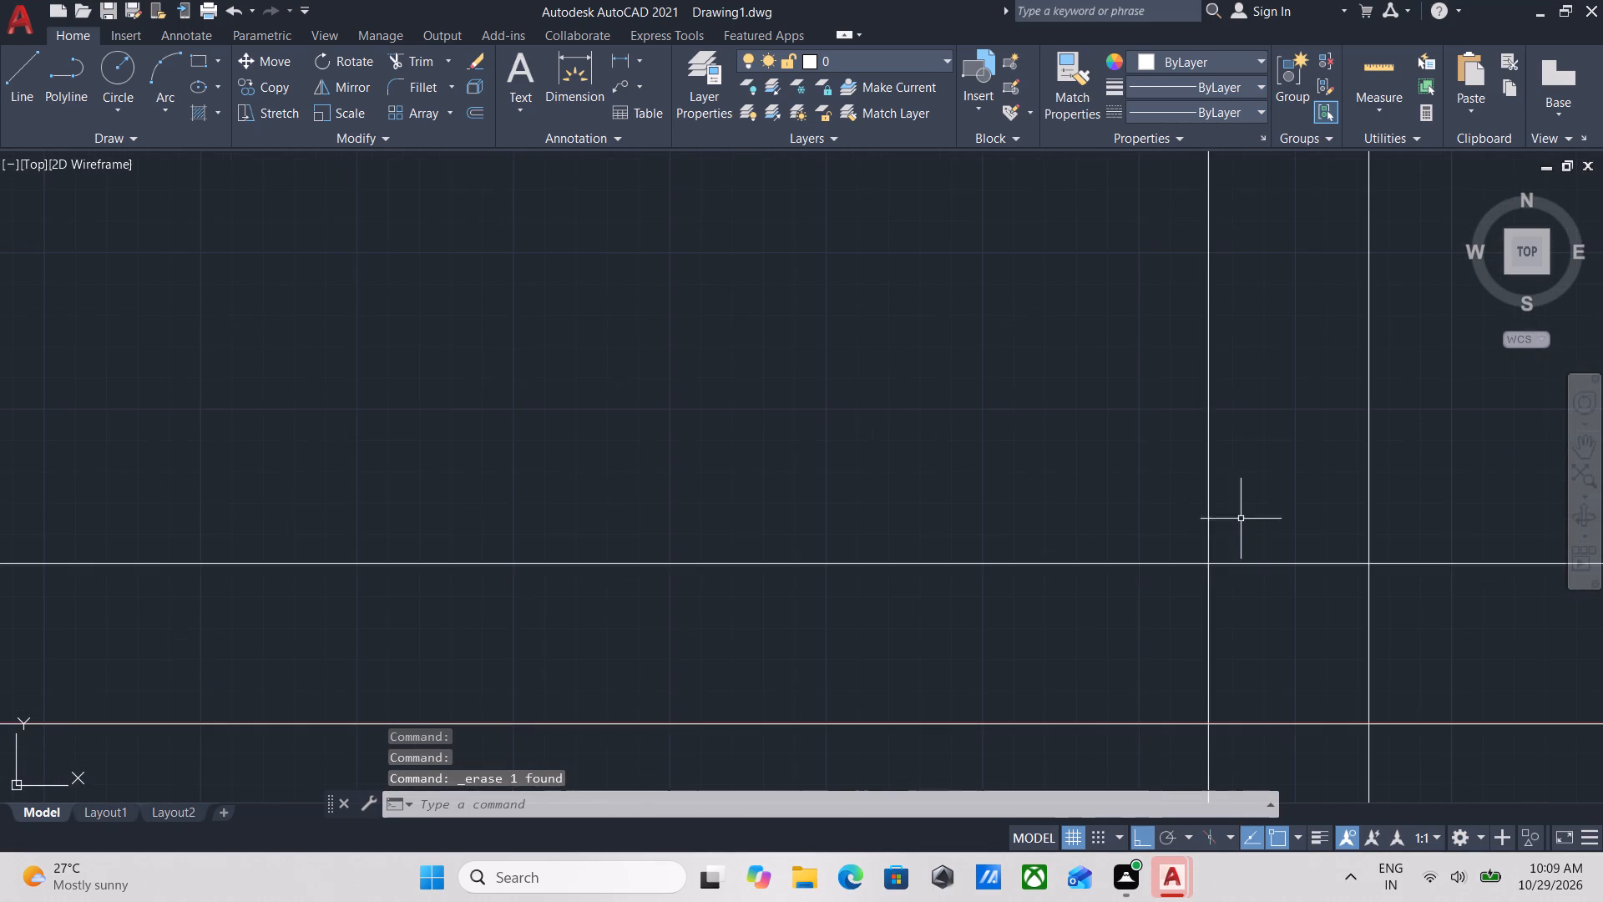
{"action": "left_click", "coordinate": [1293, 470]}
{"action": "left_click", "coordinate": [1031, 323]}
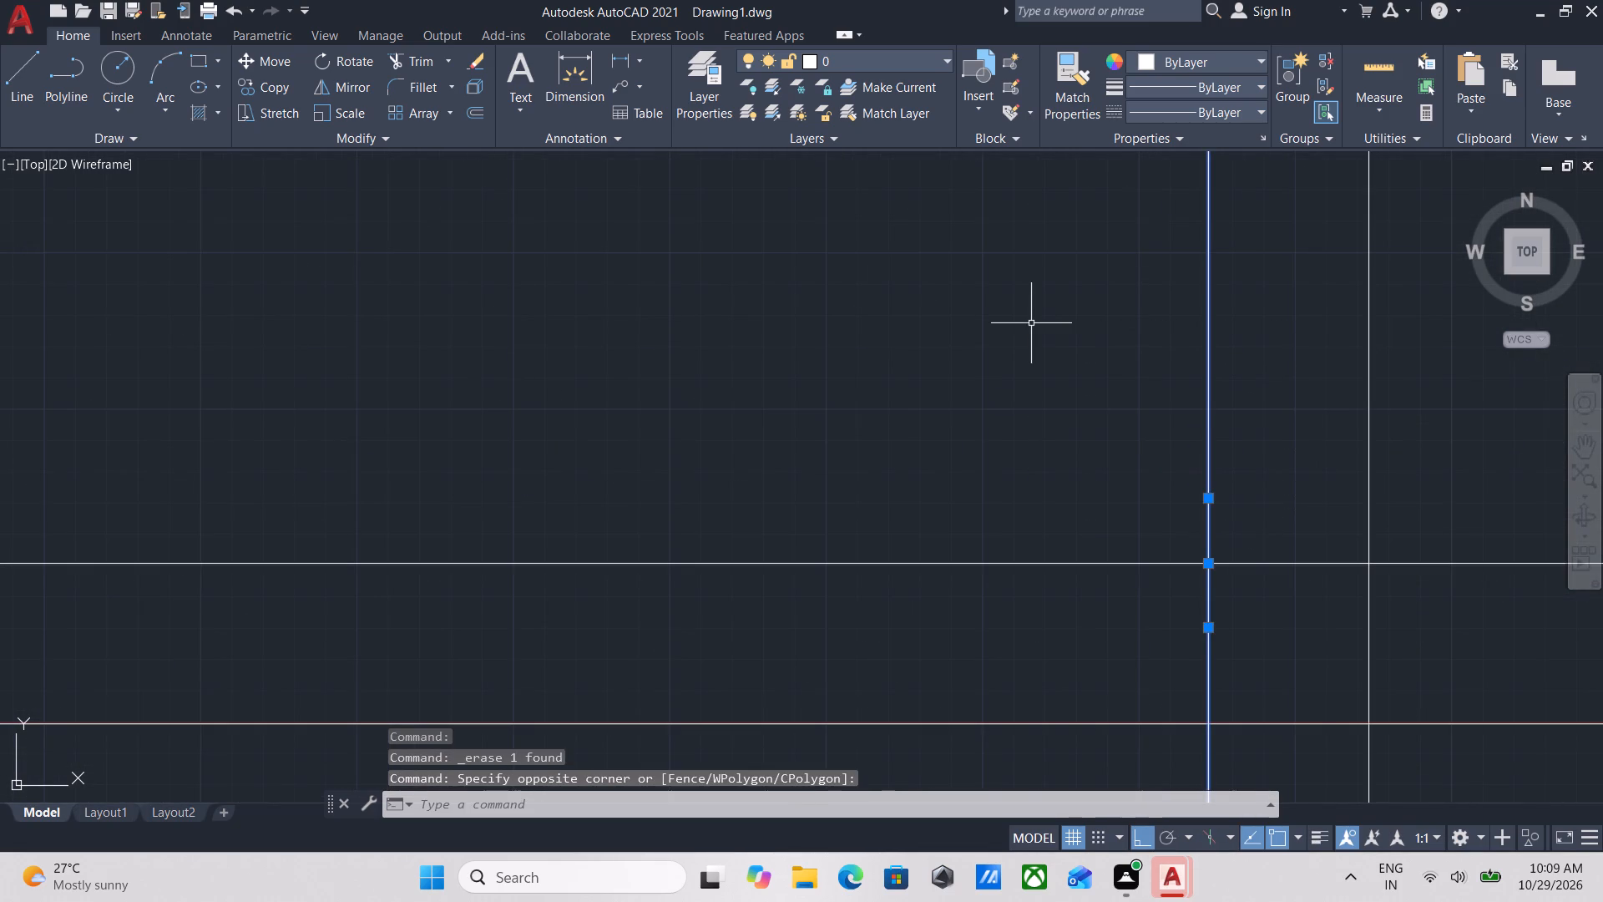
{"action": "key", "text": "o"}
{"action": "key", "text": "Return"}
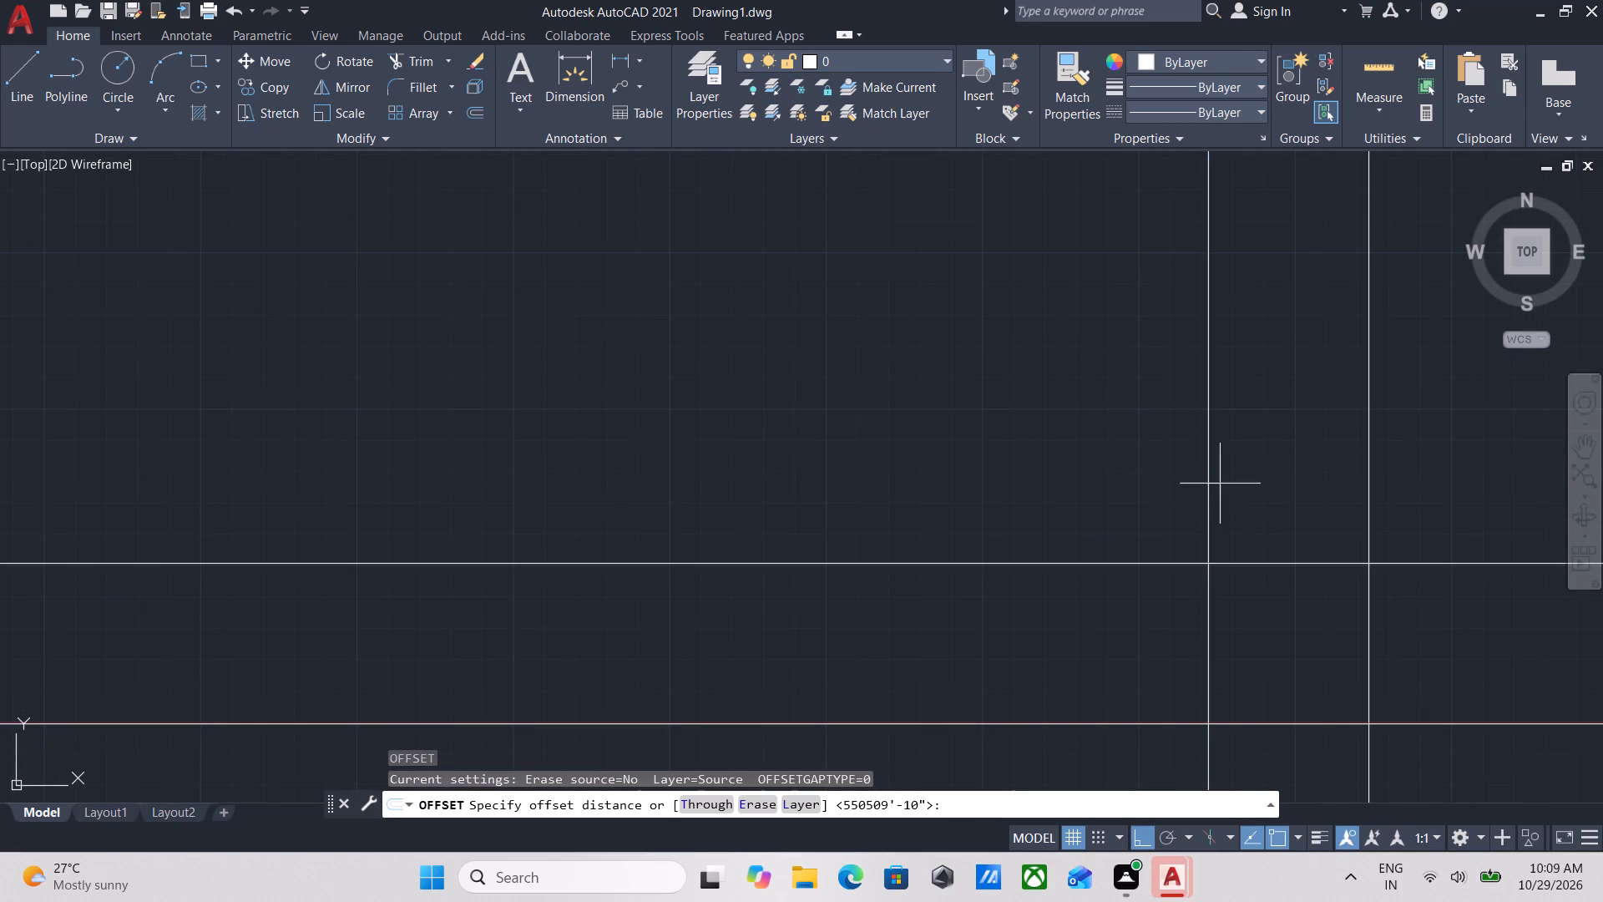
{"action": "left_click", "coordinate": [1209, 464]}
{"action": "left_click", "coordinate": [593, 406]}
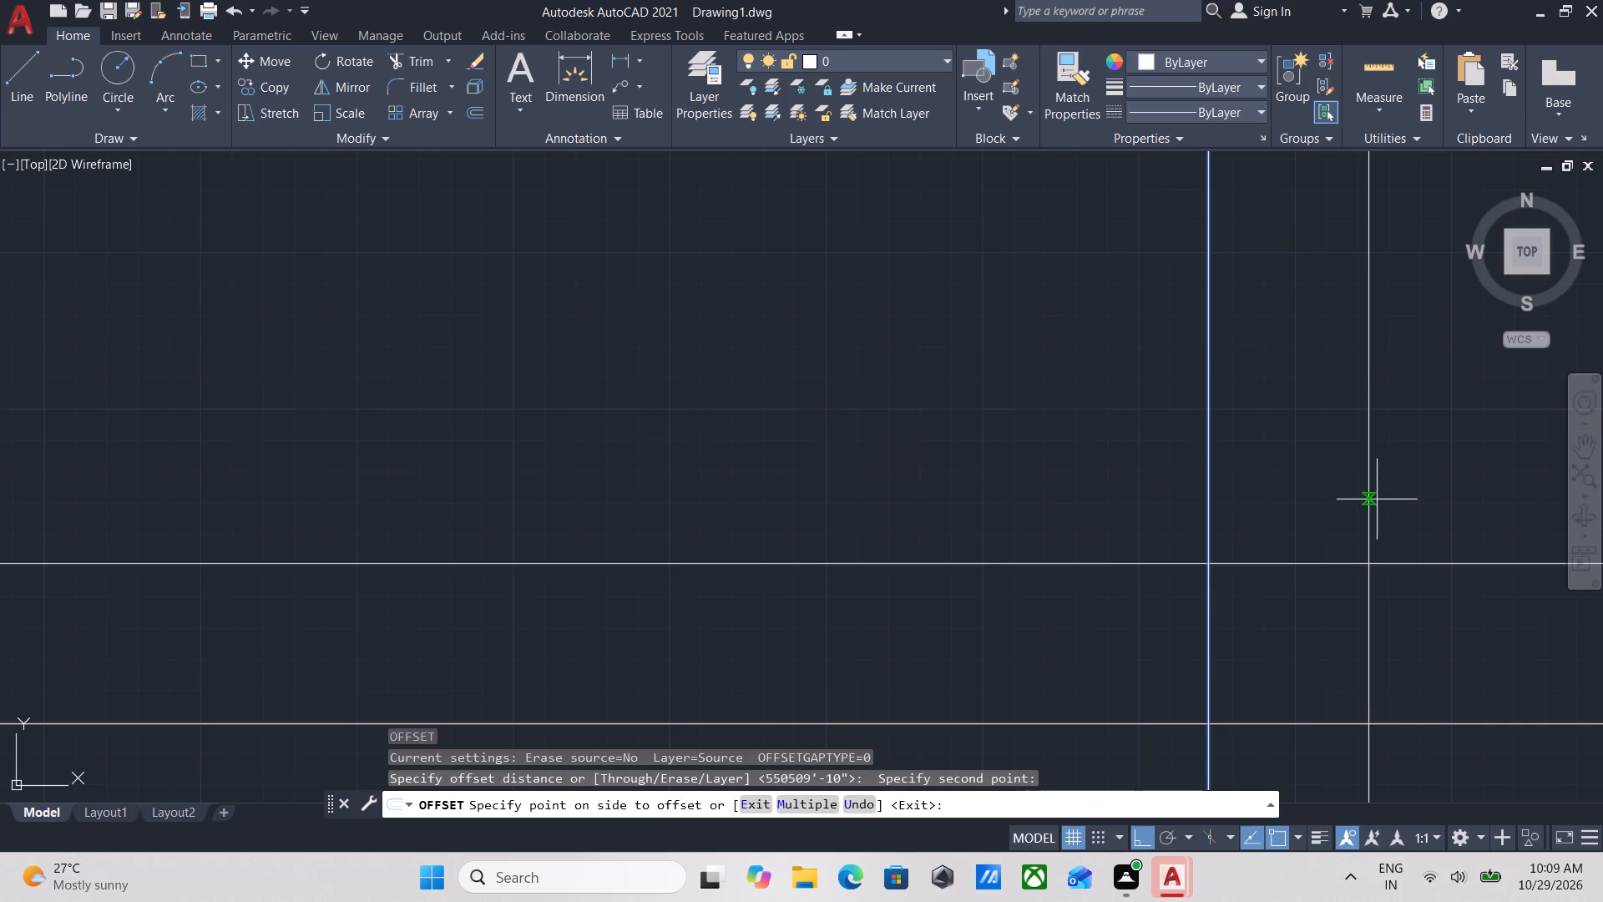
{"action": "scroll", "coordinate": [492, 470], "scroll_direction": "down", "scroll_amount": 3}
{"action": "middle_click_drag", "start_coordinate": [492, 470], "coordinate": [1231, 595]}
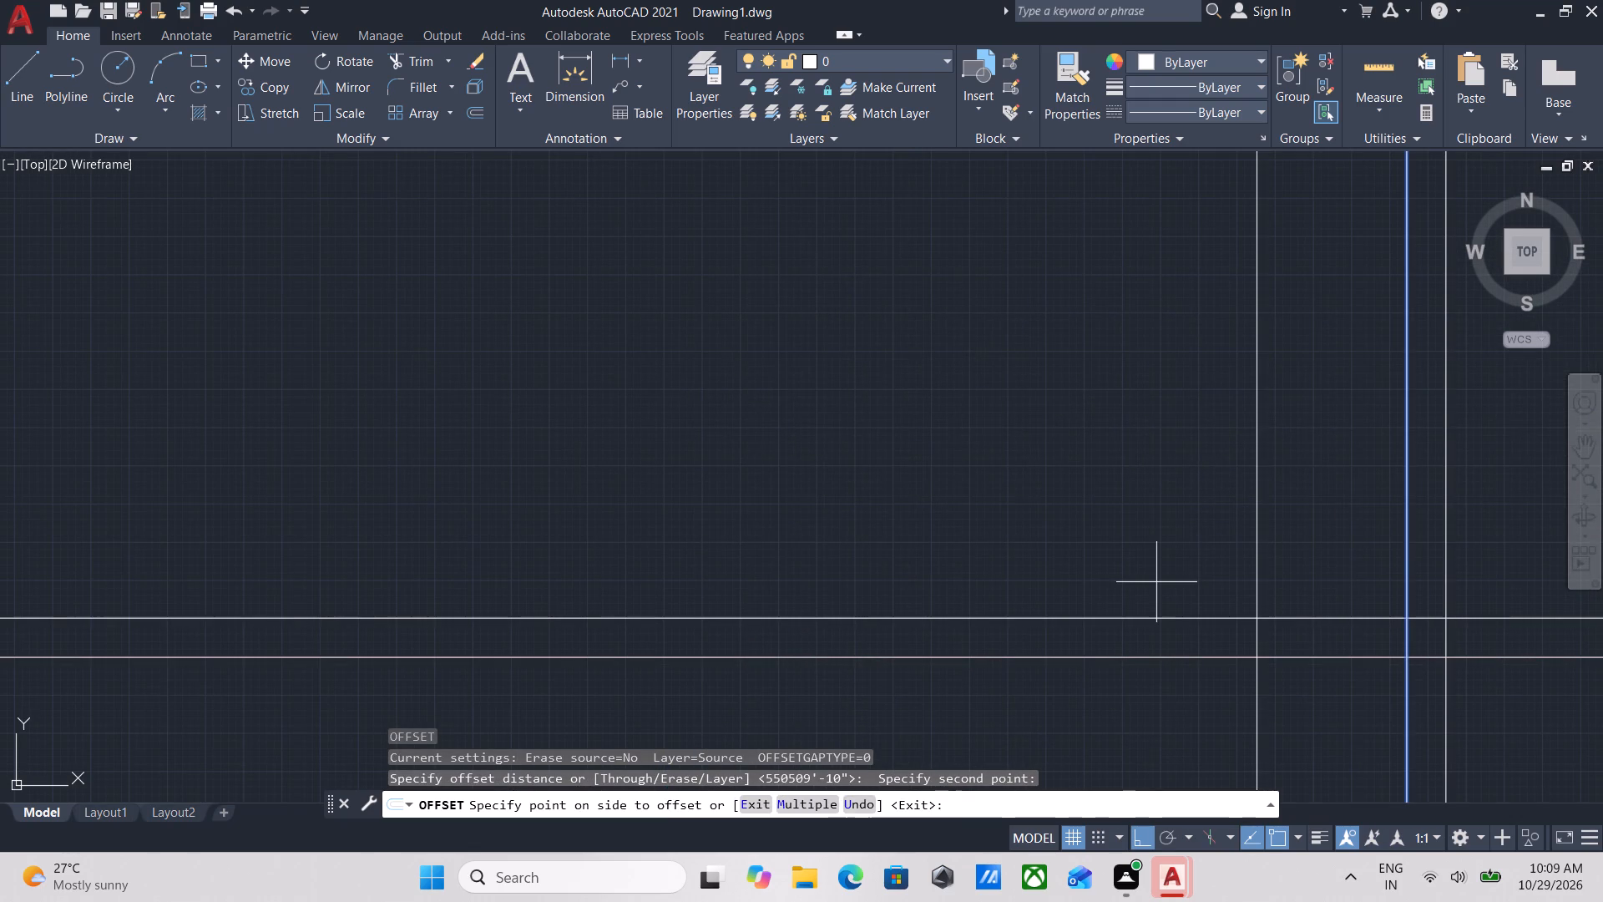
{"action": "type", "text": "12'"}
{"action": "key", "text": "Return"}
{"action": "scroll", "coordinate": [1158, 551], "scroll_direction": "down", "scroll_amount": 1}
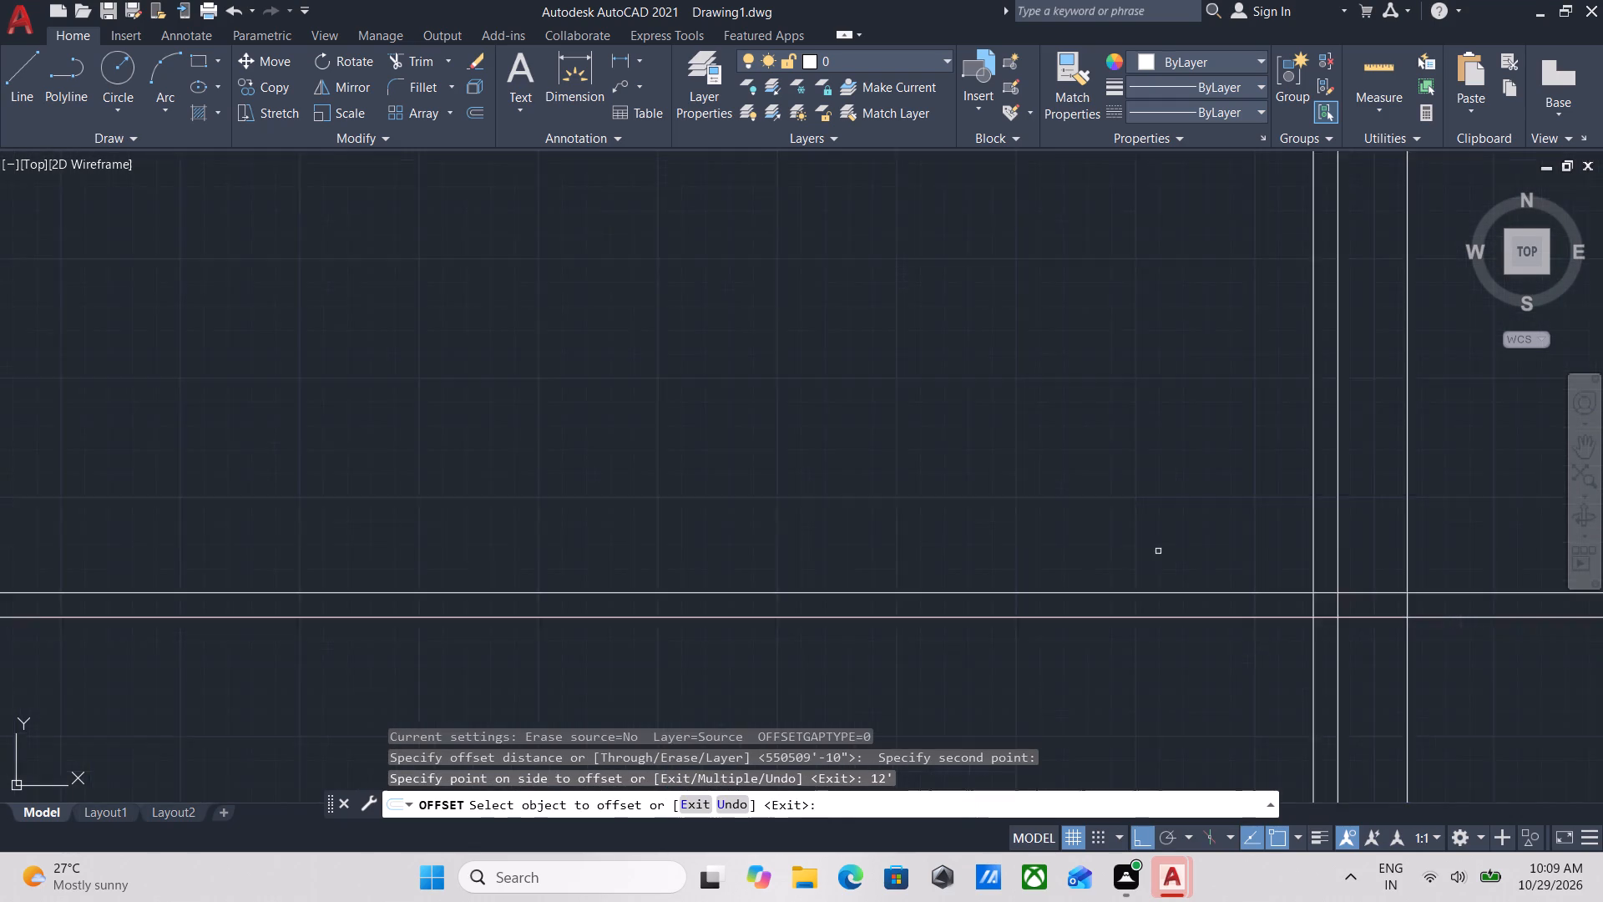
{"action": "scroll", "coordinate": [1158, 551], "scroll_direction": "down", "scroll_amount": 4}
{"action": "middle_click_drag", "start_coordinate": [804, 473], "coordinate": [996, 504]}
{"action": "middle_click_drag", "start_coordinate": [1282, 575], "coordinate": [1052, 514]}
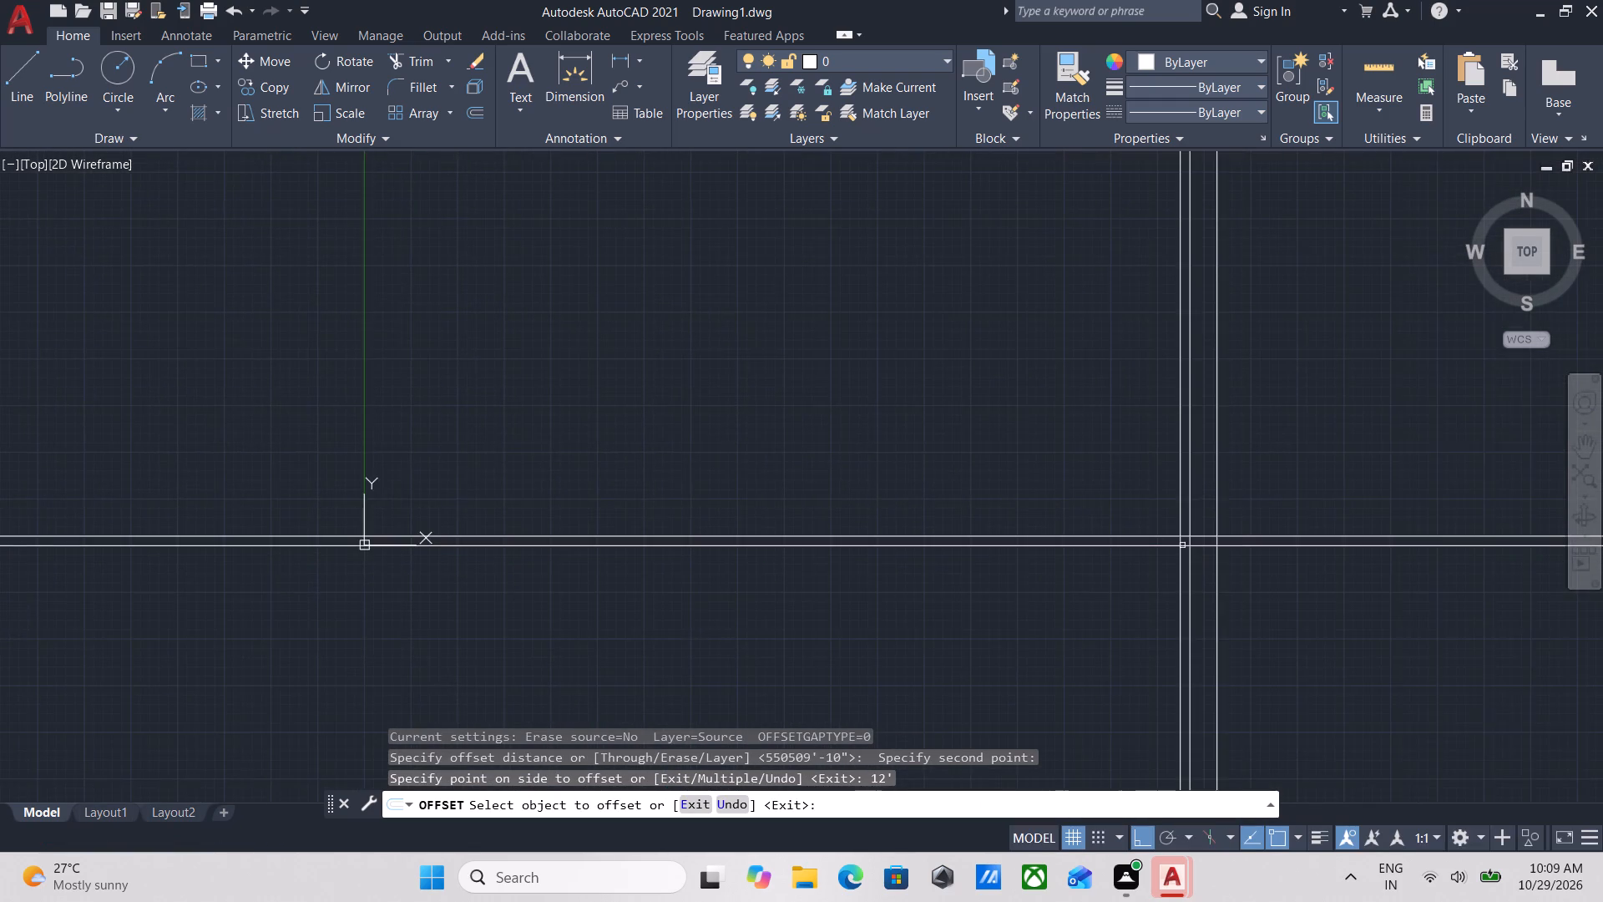
{"action": "scroll", "coordinate": [1206, 550], "scroll_direction": "up", "scroll_amount": 4}
{"action": "key", "text": "Escape"}
{"action": "key", "text": "Escape"}
{"action": "scroll", "coordinate": [1254, 410], "scroll_direction": "down", "scroll_amount": 1}
{"action": "middle_click_drag", "start_coordinate": [1254, 410], "coordinate": [1232, 519]}
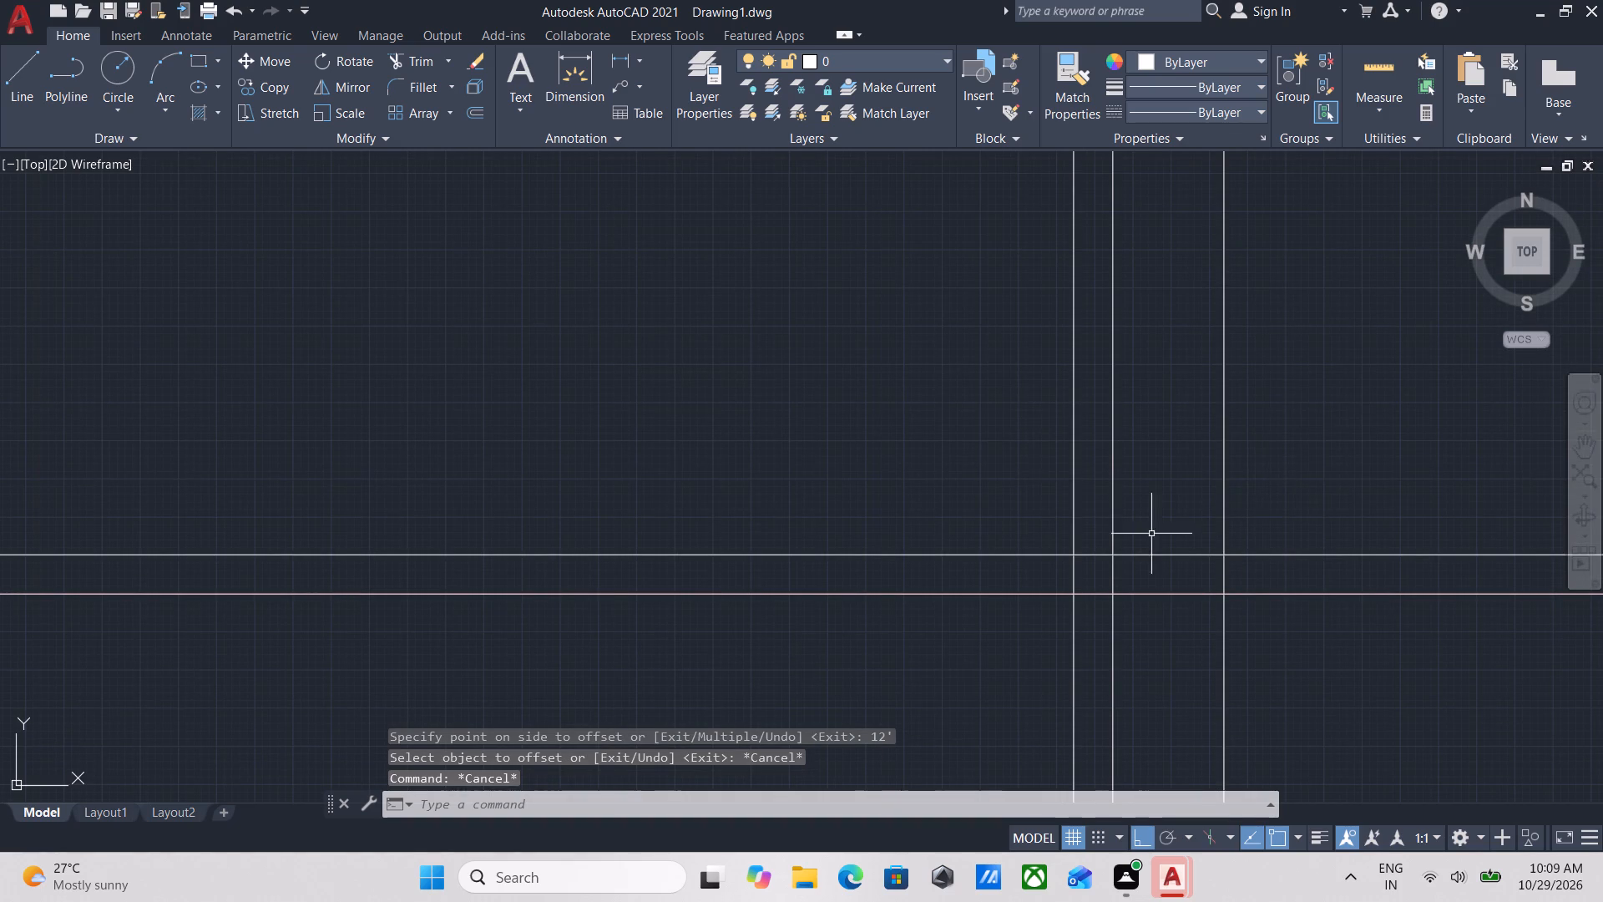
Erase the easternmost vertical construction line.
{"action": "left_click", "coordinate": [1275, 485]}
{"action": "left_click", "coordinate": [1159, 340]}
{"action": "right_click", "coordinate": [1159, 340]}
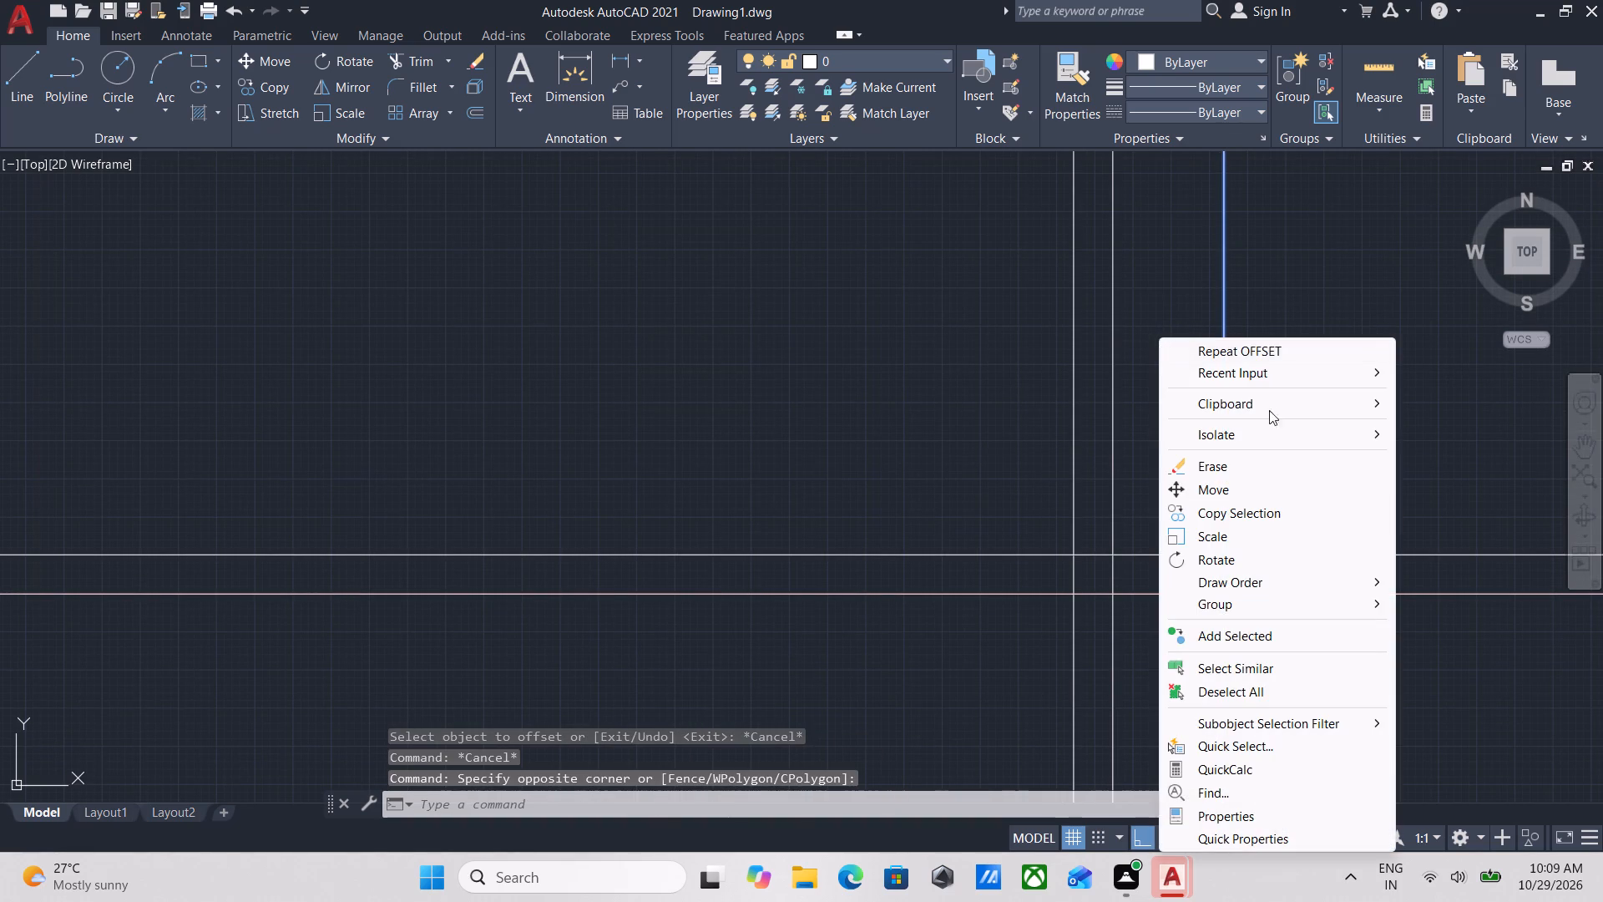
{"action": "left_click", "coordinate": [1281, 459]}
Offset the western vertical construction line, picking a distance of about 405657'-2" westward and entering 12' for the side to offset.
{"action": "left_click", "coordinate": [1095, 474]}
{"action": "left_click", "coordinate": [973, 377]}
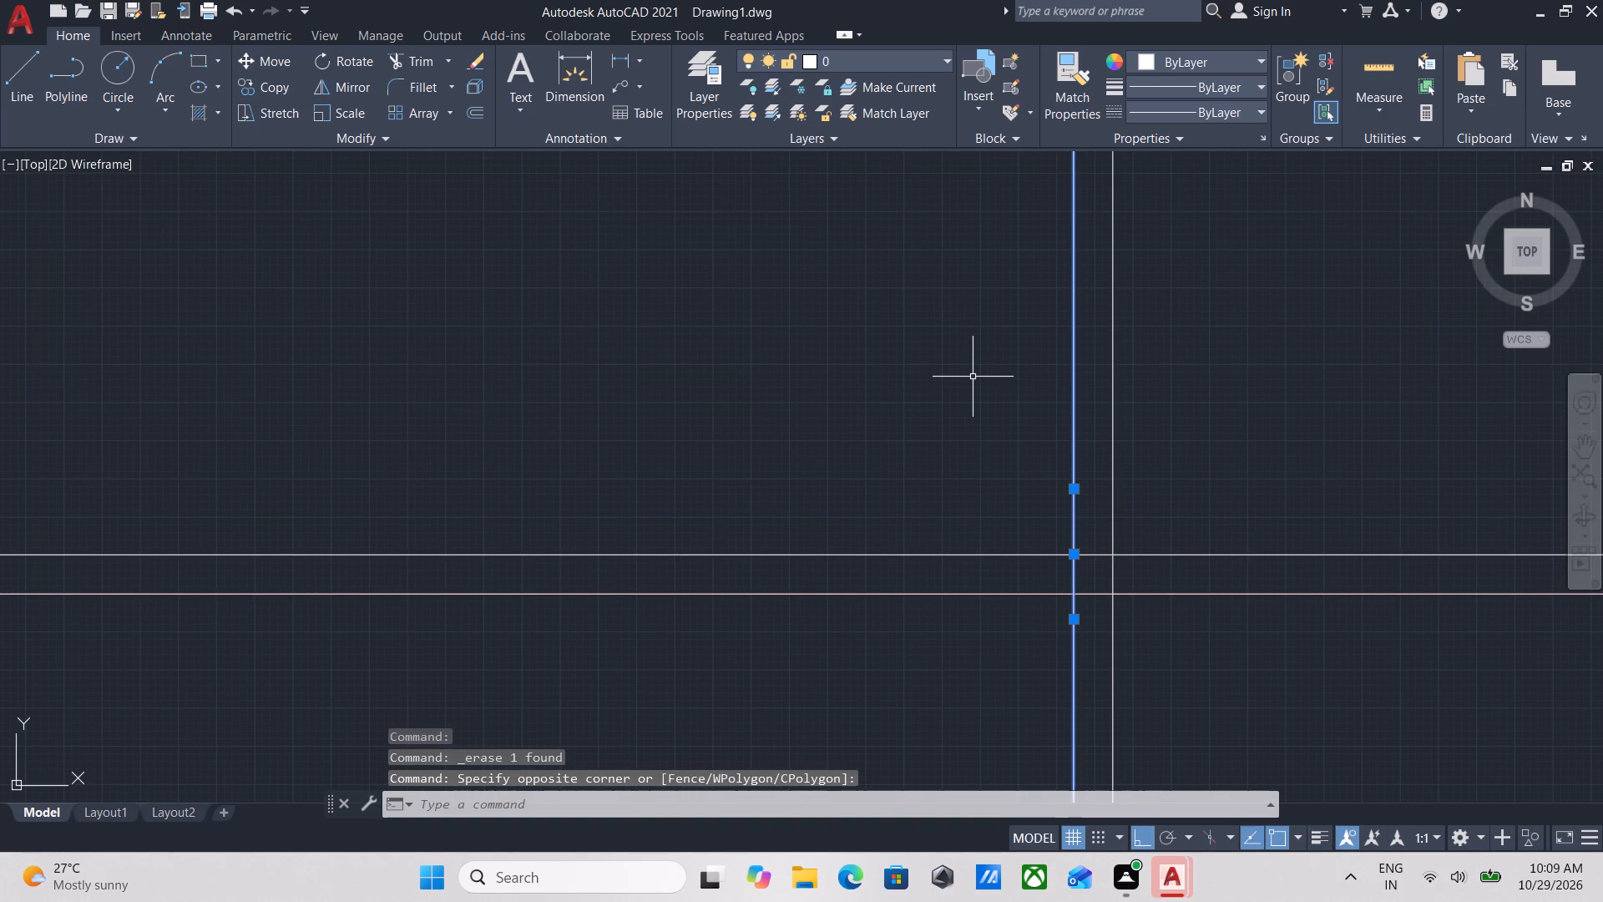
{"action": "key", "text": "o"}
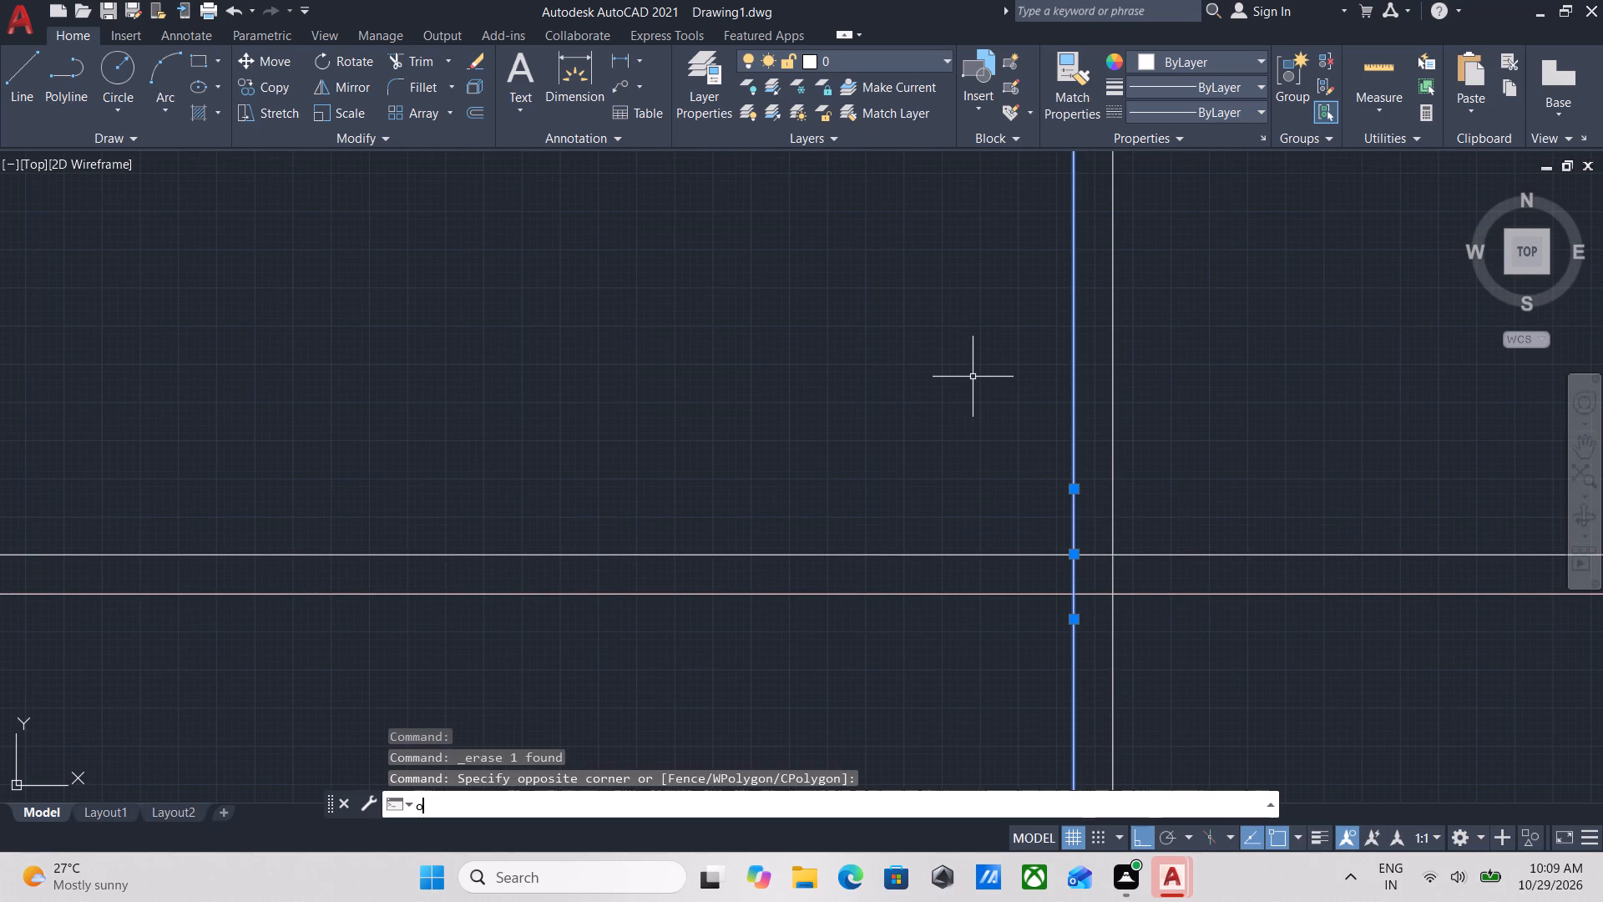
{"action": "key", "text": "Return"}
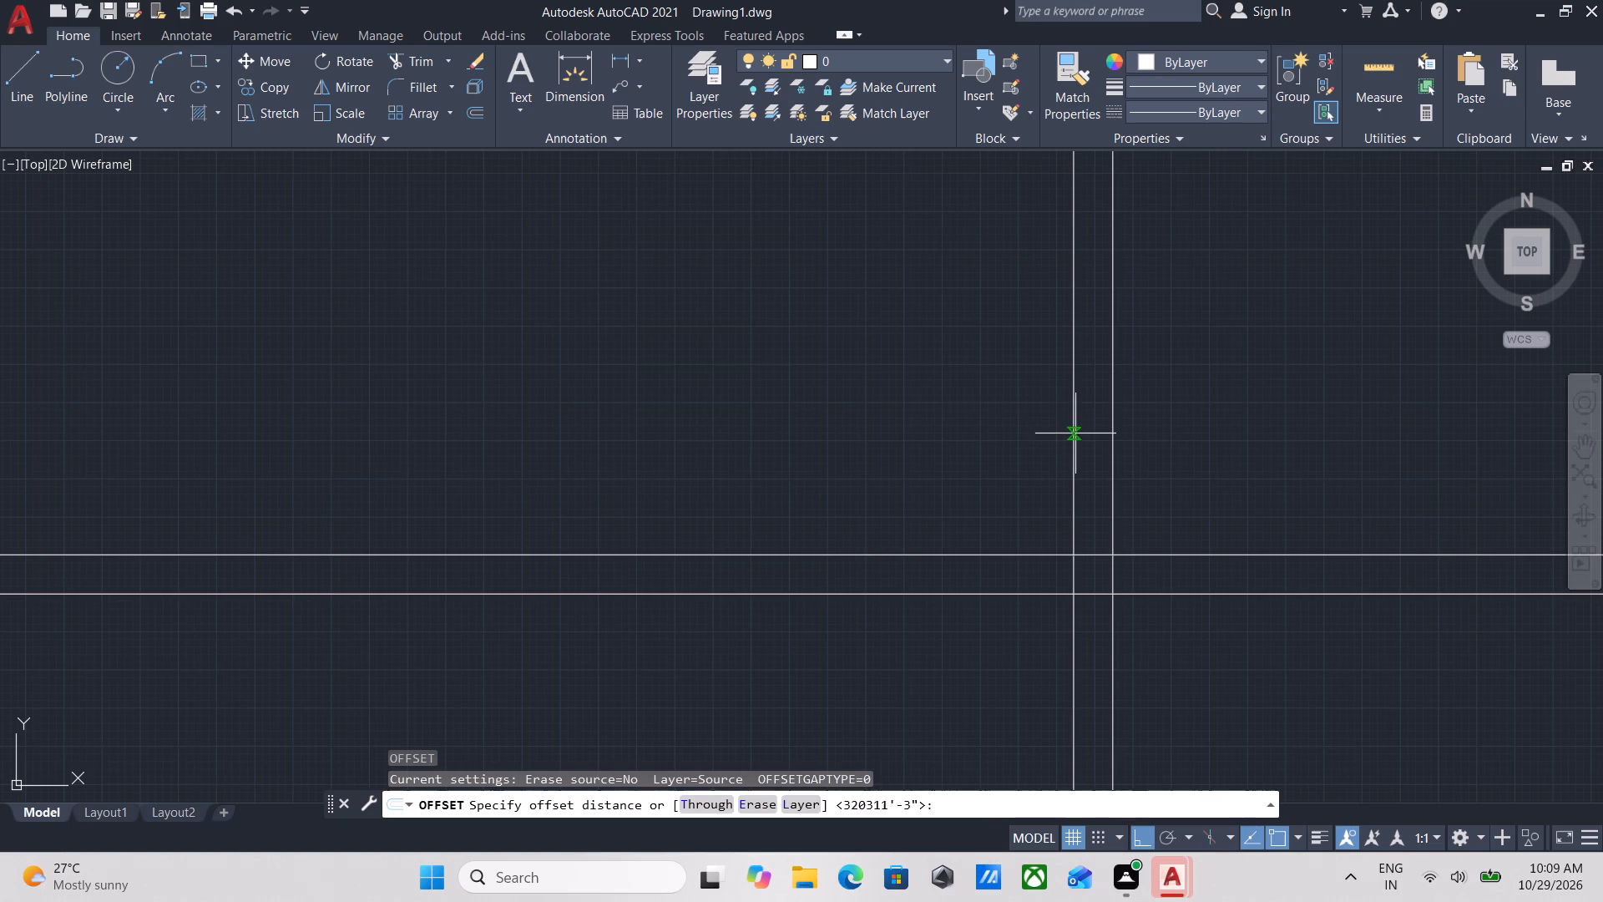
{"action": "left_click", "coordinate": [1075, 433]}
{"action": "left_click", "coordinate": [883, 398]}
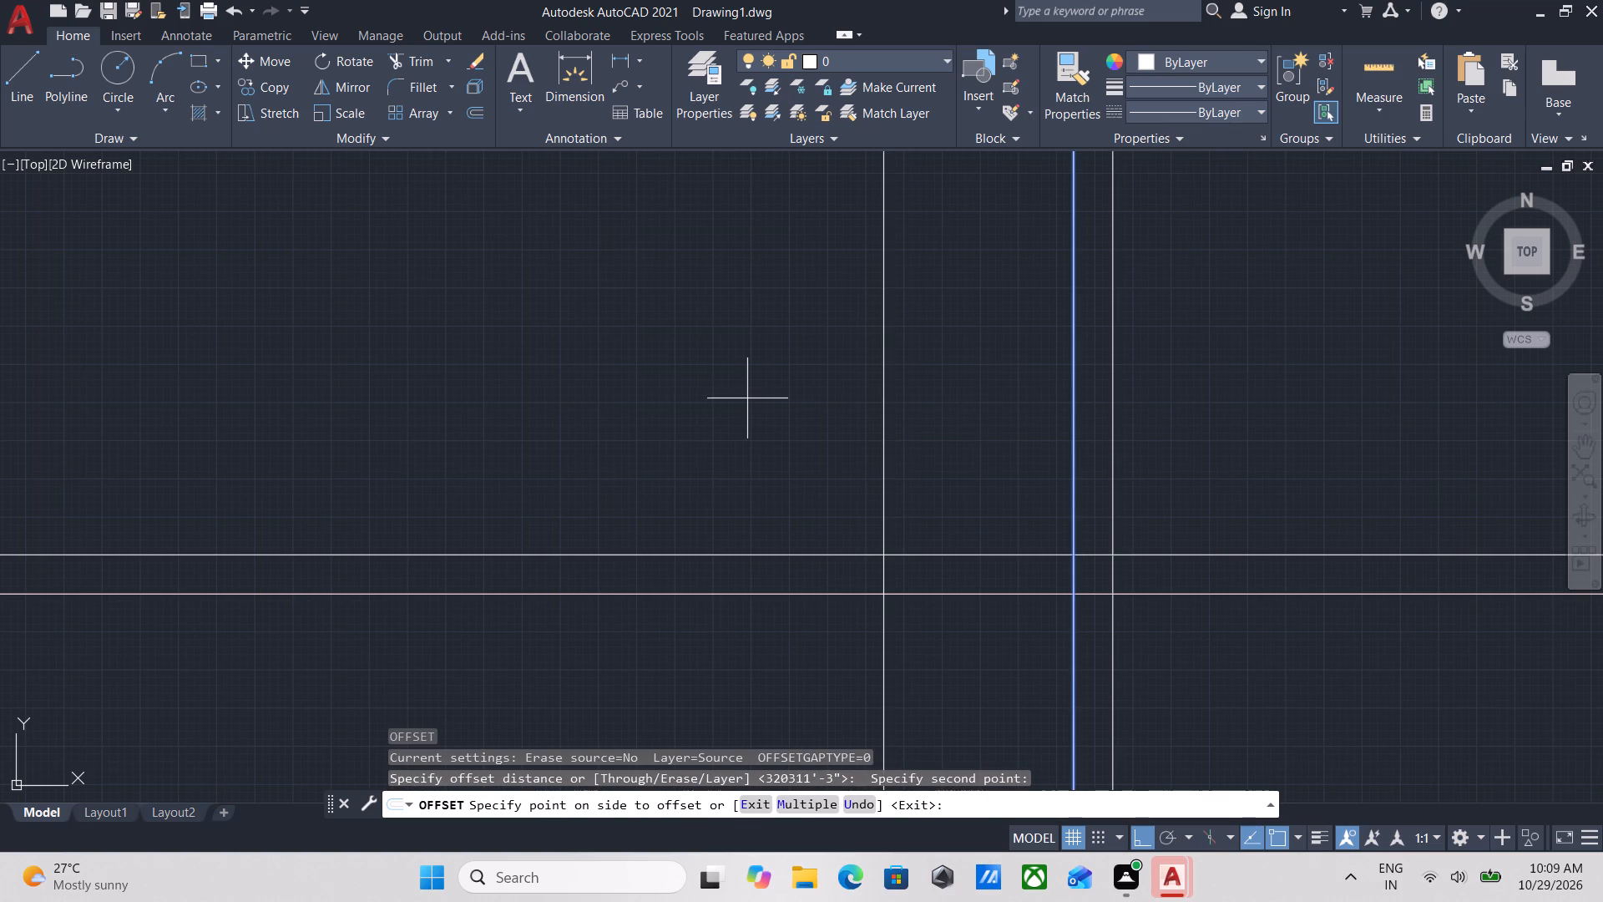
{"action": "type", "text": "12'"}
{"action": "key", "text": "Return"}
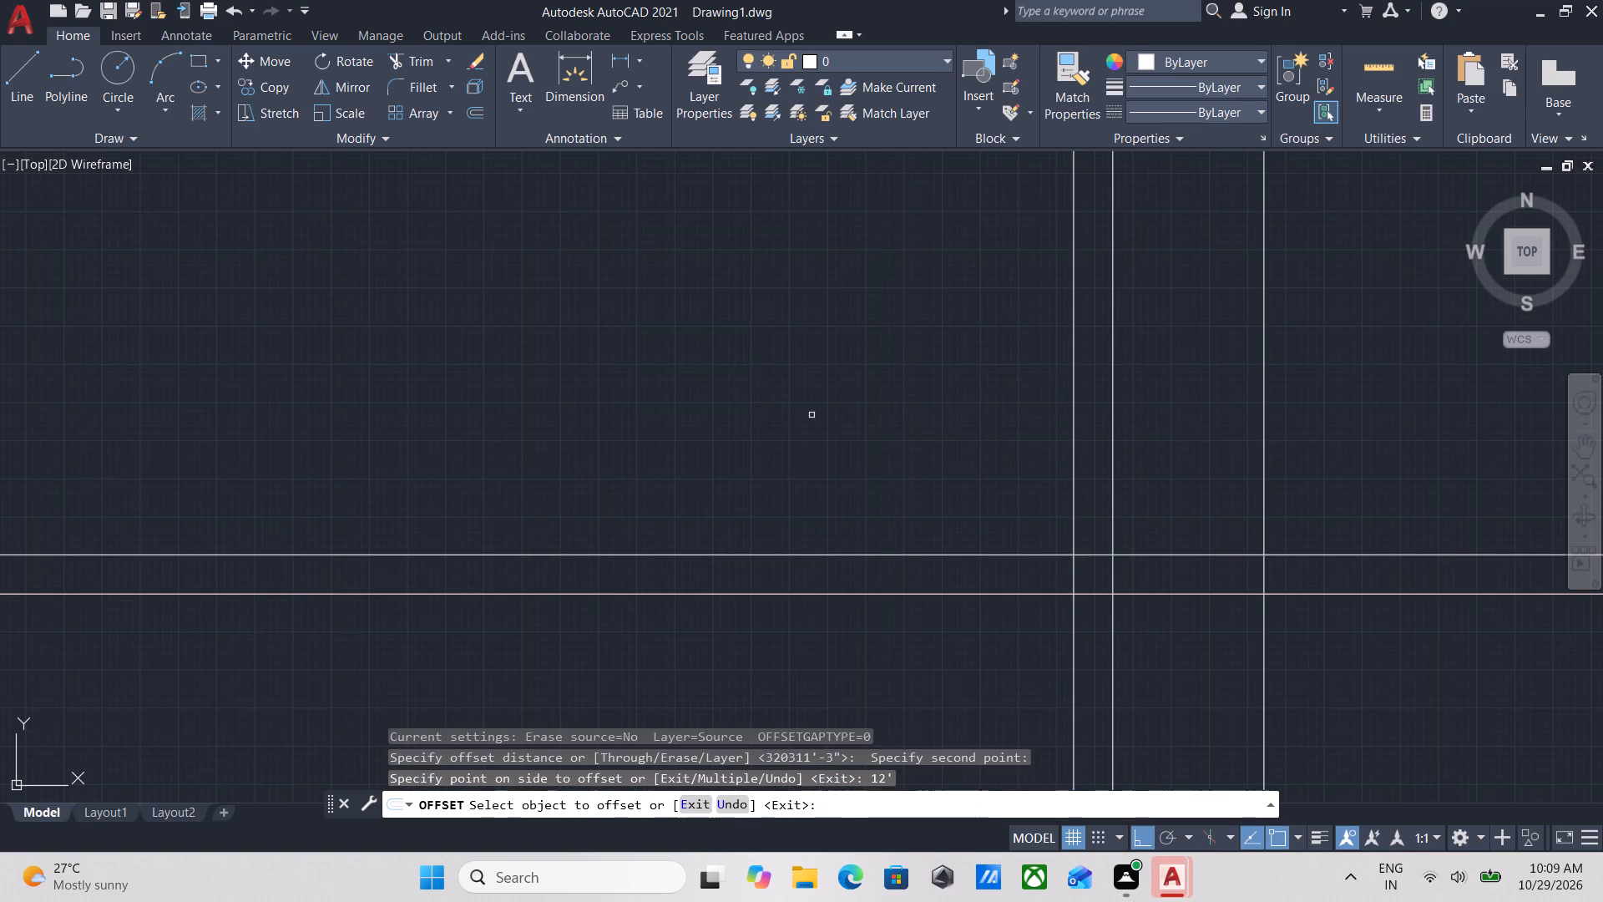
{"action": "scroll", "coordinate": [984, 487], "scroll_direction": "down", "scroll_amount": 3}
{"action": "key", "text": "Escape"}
Erase all remaining vertical and horizontal construction lines.
{"action": "left_click_drag", "start_coordinate": [1206, 621], "coordinate": [1168, 591]}
{"action": "left_click", "coordinate": [986, 398]}
{"action": "right_click", "coordinate": [986, 398]}
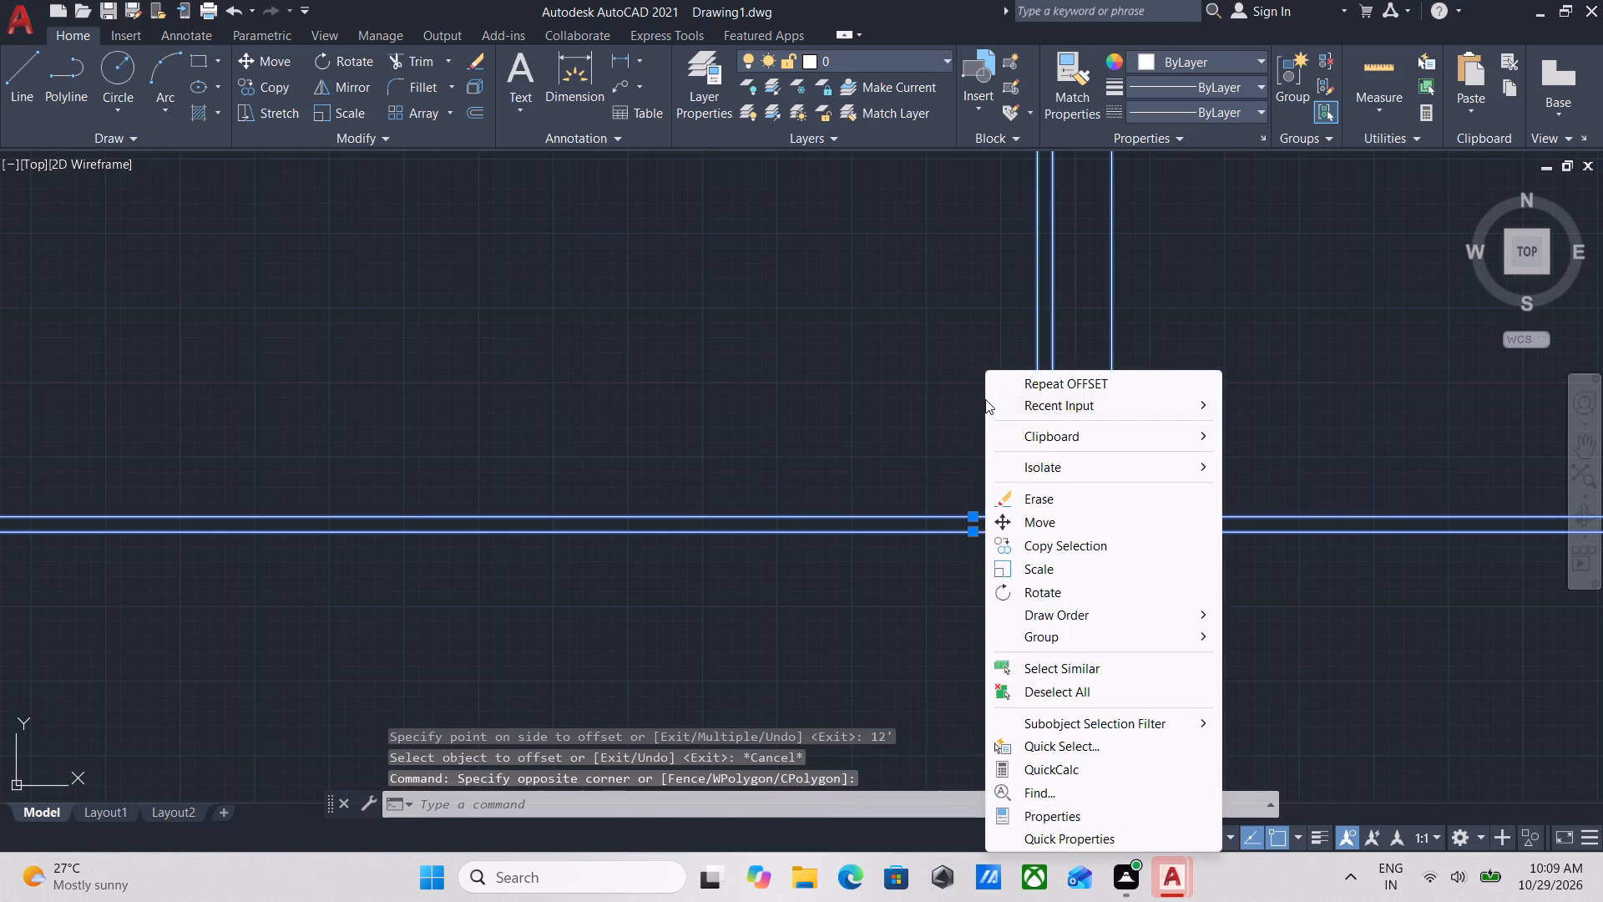
{"action": "left_click", "coordinate": [1063, 491]}
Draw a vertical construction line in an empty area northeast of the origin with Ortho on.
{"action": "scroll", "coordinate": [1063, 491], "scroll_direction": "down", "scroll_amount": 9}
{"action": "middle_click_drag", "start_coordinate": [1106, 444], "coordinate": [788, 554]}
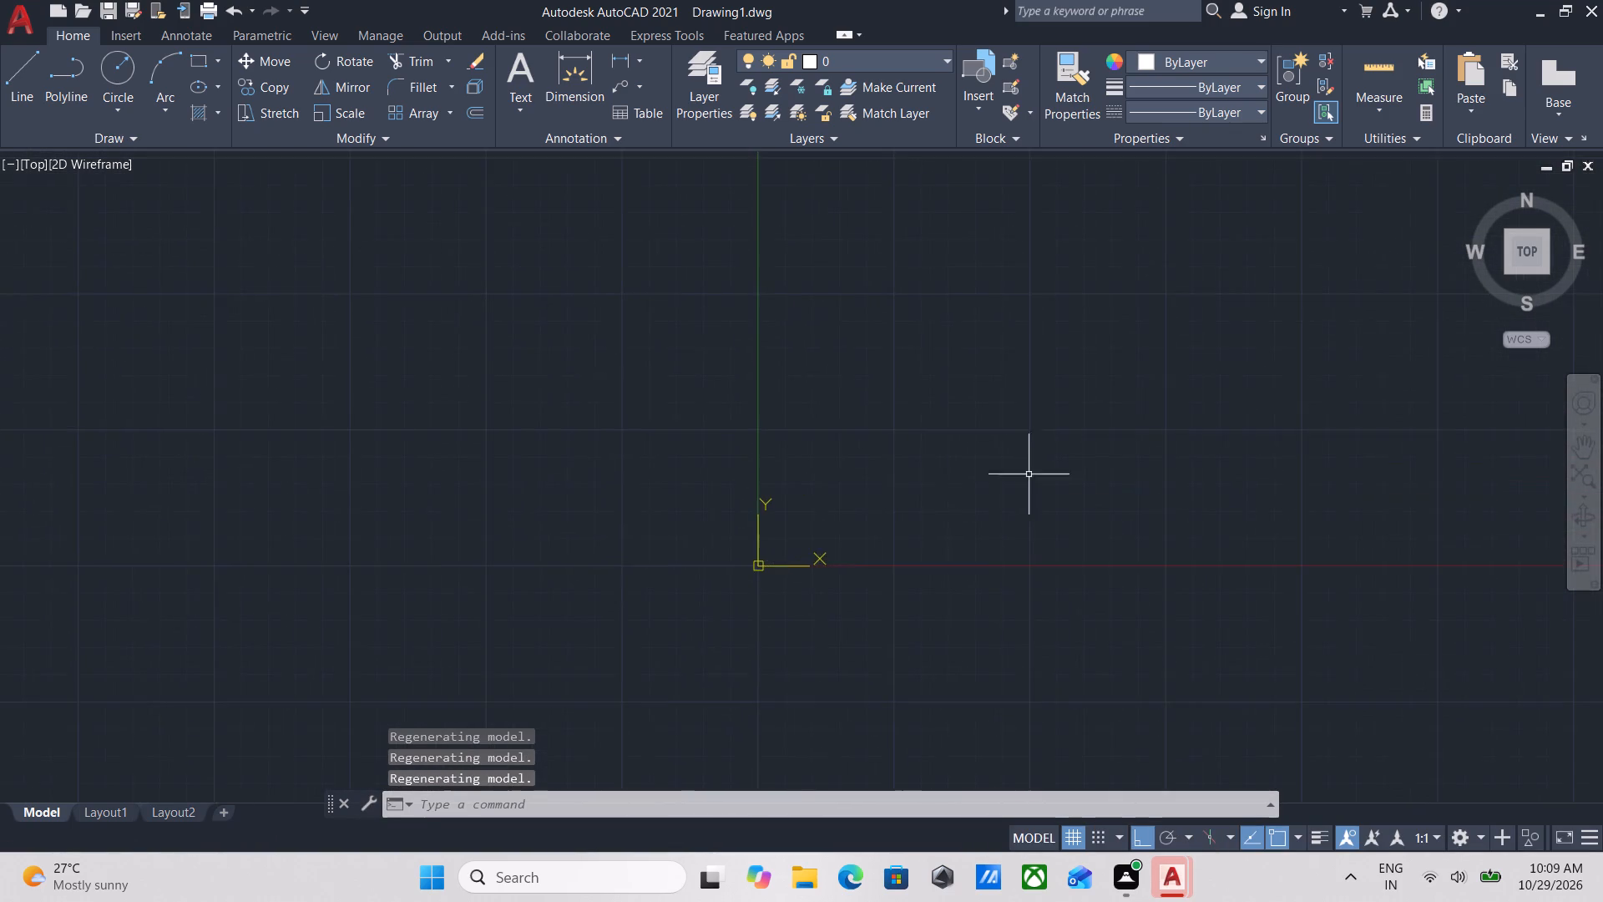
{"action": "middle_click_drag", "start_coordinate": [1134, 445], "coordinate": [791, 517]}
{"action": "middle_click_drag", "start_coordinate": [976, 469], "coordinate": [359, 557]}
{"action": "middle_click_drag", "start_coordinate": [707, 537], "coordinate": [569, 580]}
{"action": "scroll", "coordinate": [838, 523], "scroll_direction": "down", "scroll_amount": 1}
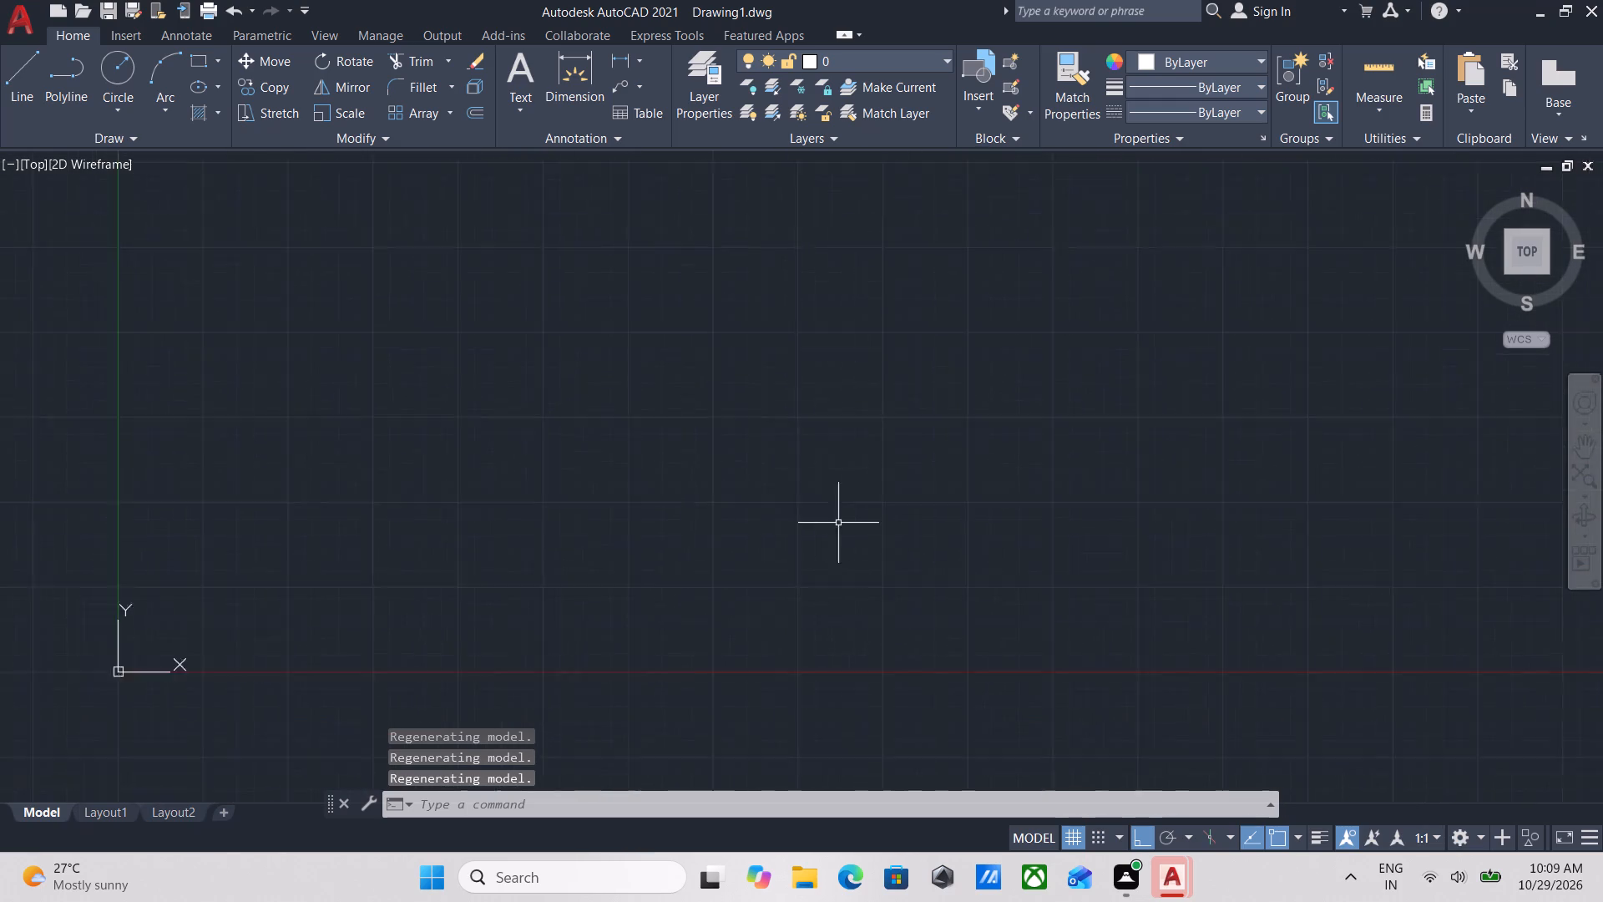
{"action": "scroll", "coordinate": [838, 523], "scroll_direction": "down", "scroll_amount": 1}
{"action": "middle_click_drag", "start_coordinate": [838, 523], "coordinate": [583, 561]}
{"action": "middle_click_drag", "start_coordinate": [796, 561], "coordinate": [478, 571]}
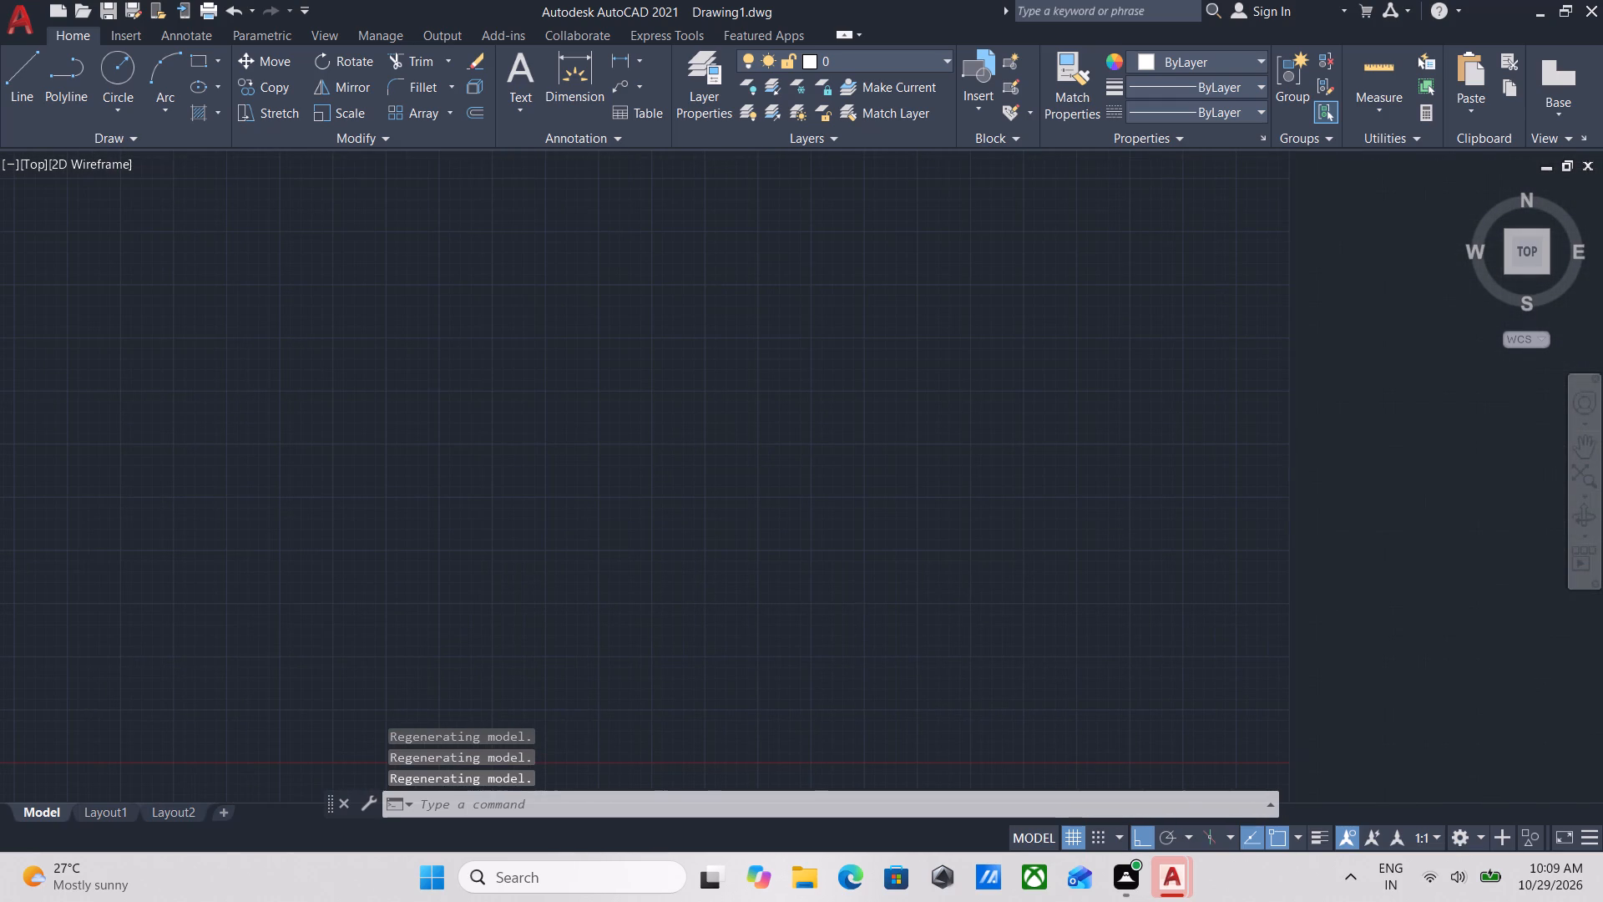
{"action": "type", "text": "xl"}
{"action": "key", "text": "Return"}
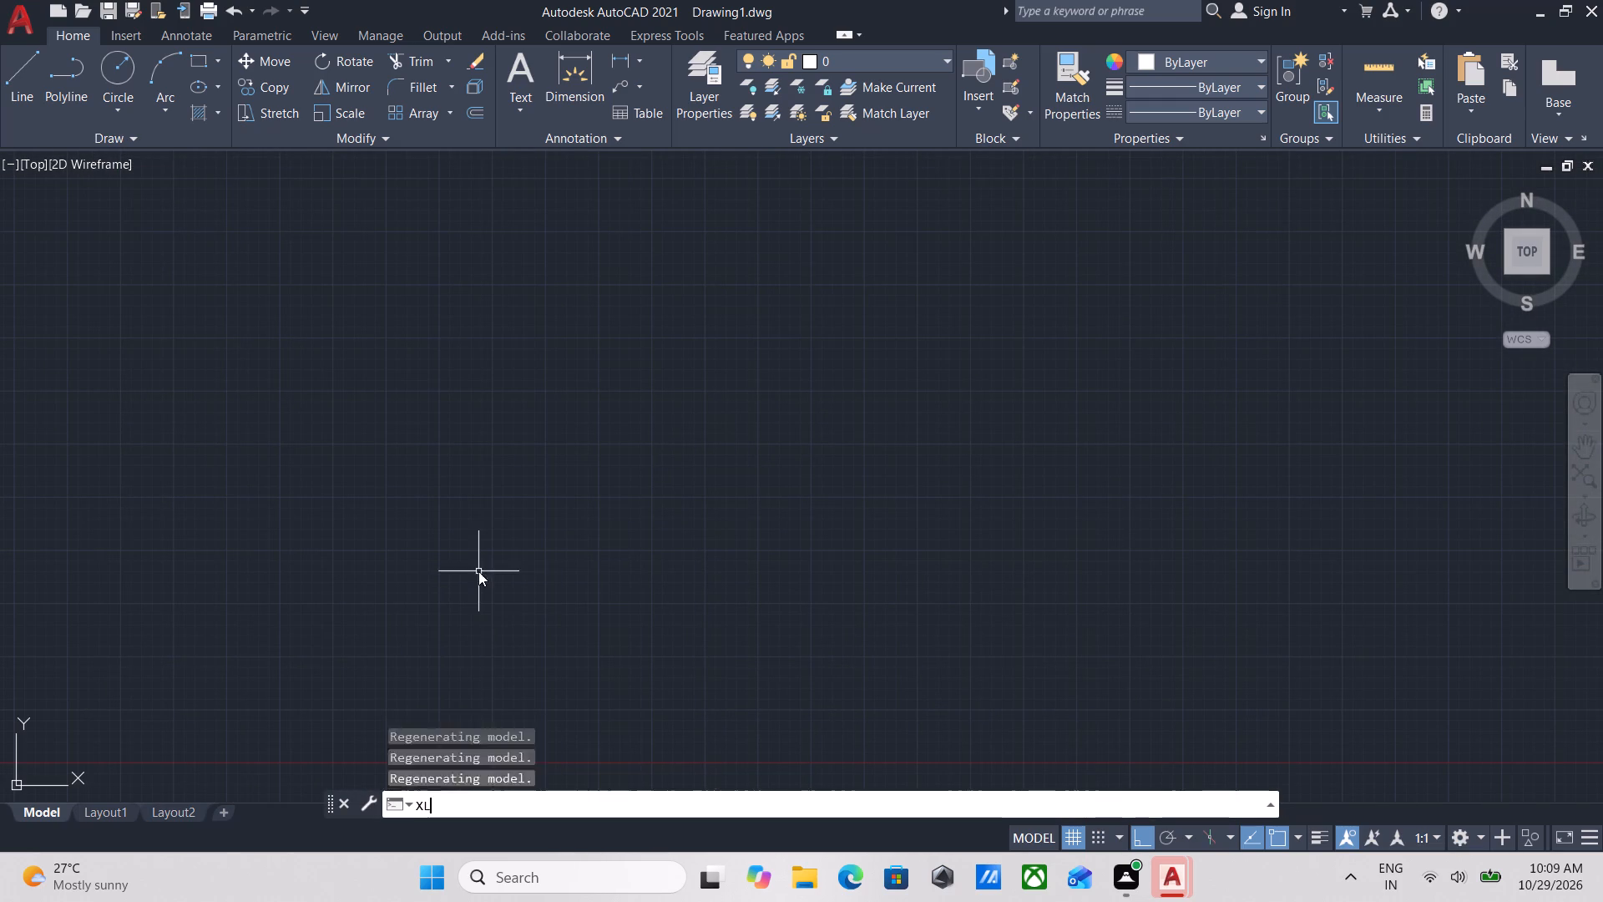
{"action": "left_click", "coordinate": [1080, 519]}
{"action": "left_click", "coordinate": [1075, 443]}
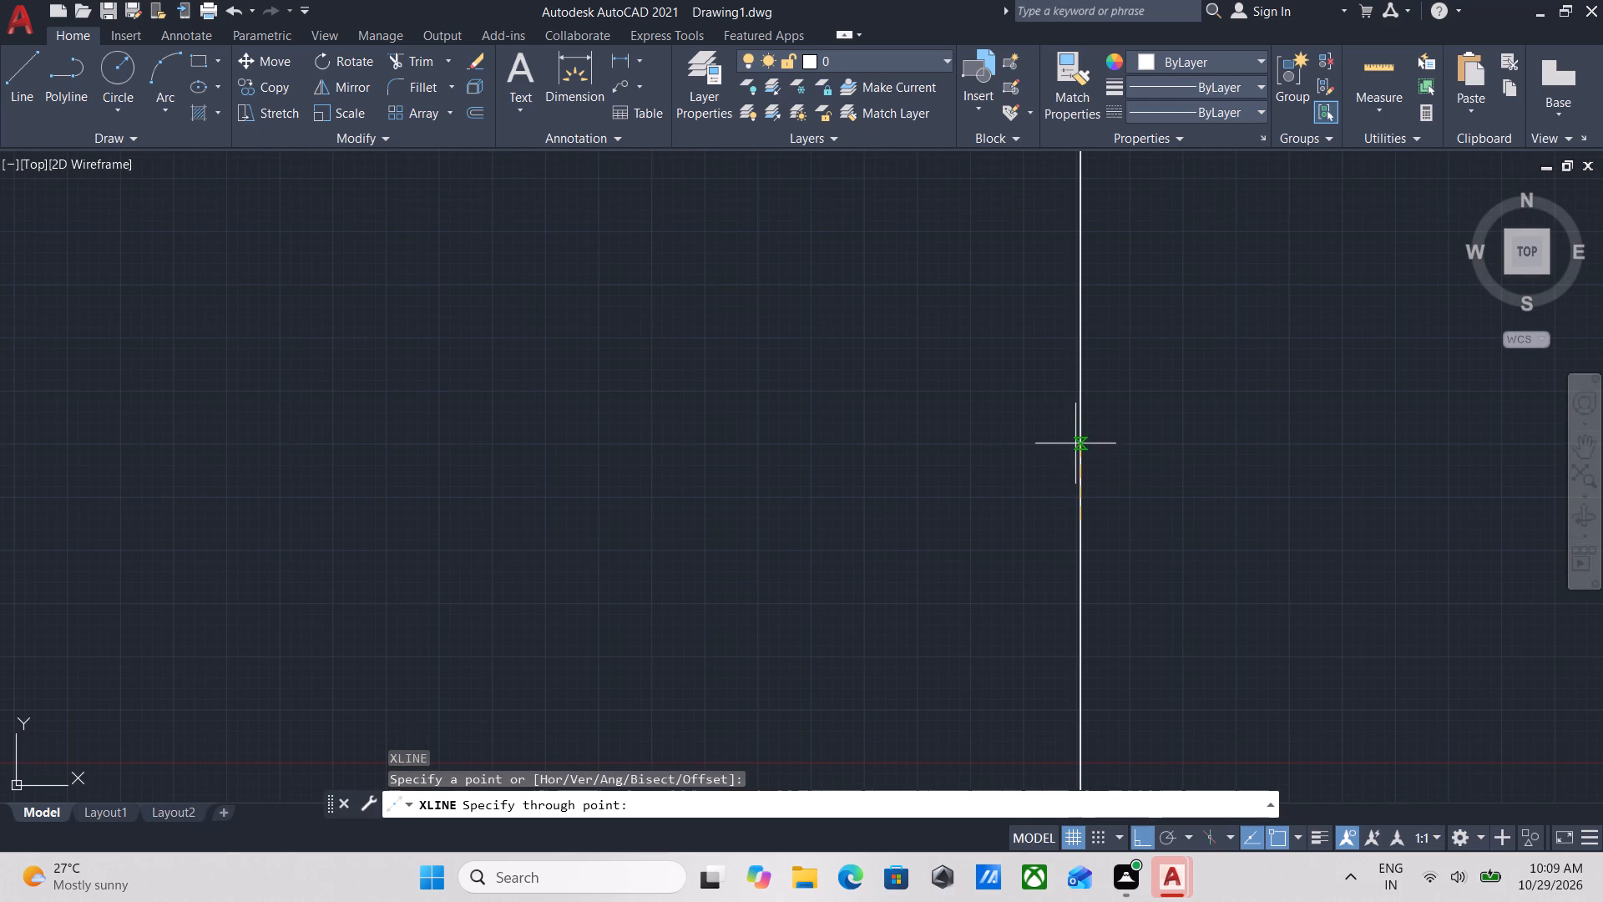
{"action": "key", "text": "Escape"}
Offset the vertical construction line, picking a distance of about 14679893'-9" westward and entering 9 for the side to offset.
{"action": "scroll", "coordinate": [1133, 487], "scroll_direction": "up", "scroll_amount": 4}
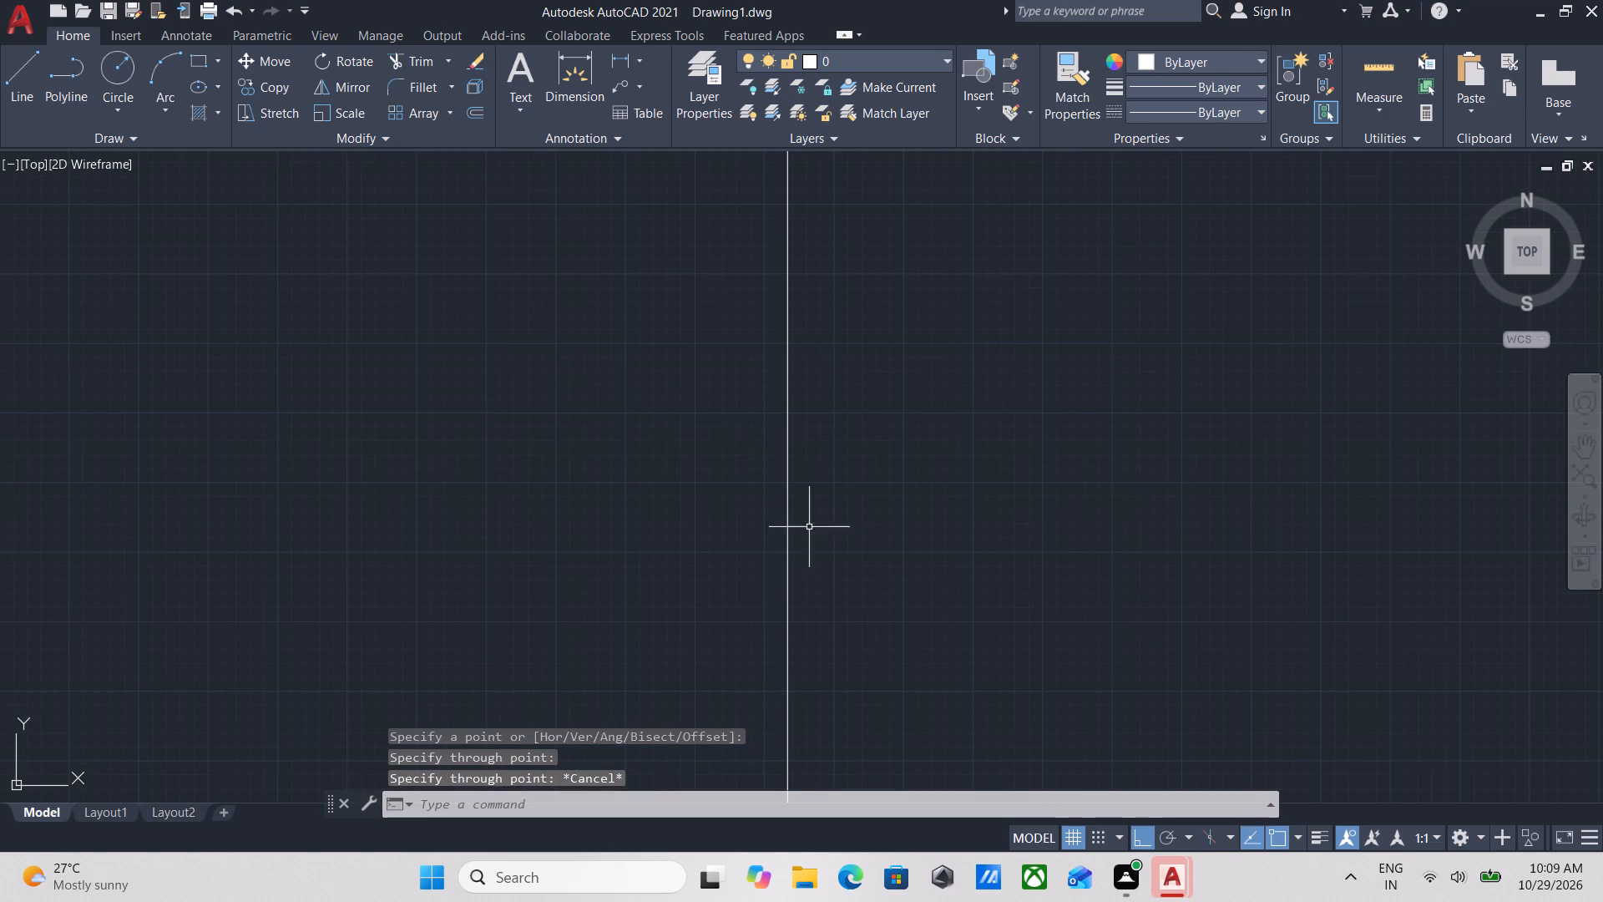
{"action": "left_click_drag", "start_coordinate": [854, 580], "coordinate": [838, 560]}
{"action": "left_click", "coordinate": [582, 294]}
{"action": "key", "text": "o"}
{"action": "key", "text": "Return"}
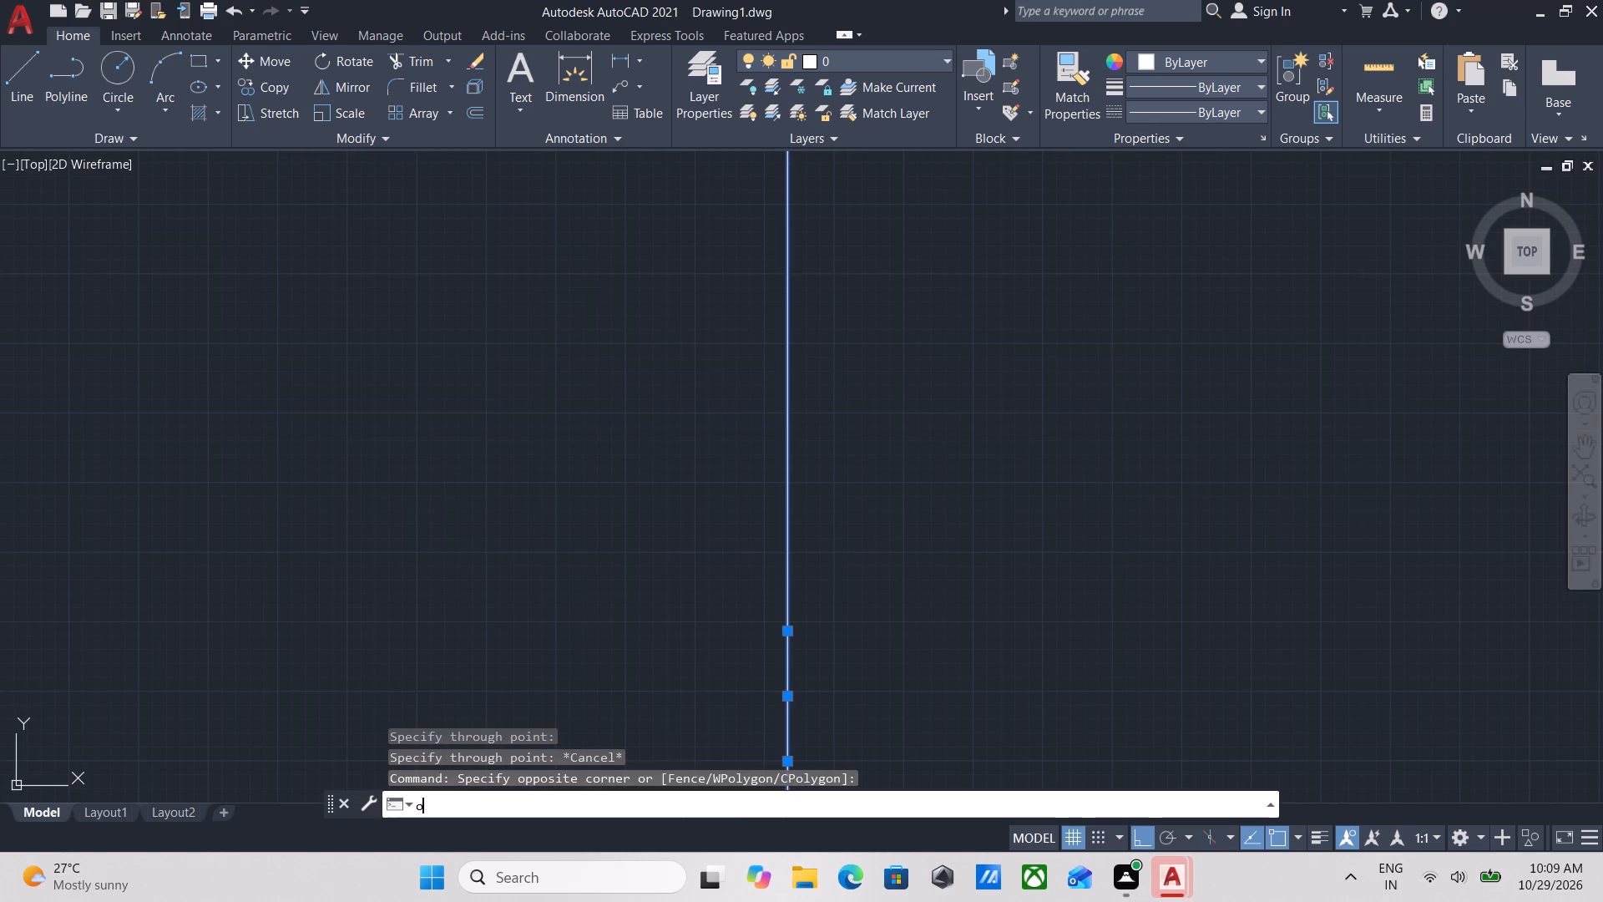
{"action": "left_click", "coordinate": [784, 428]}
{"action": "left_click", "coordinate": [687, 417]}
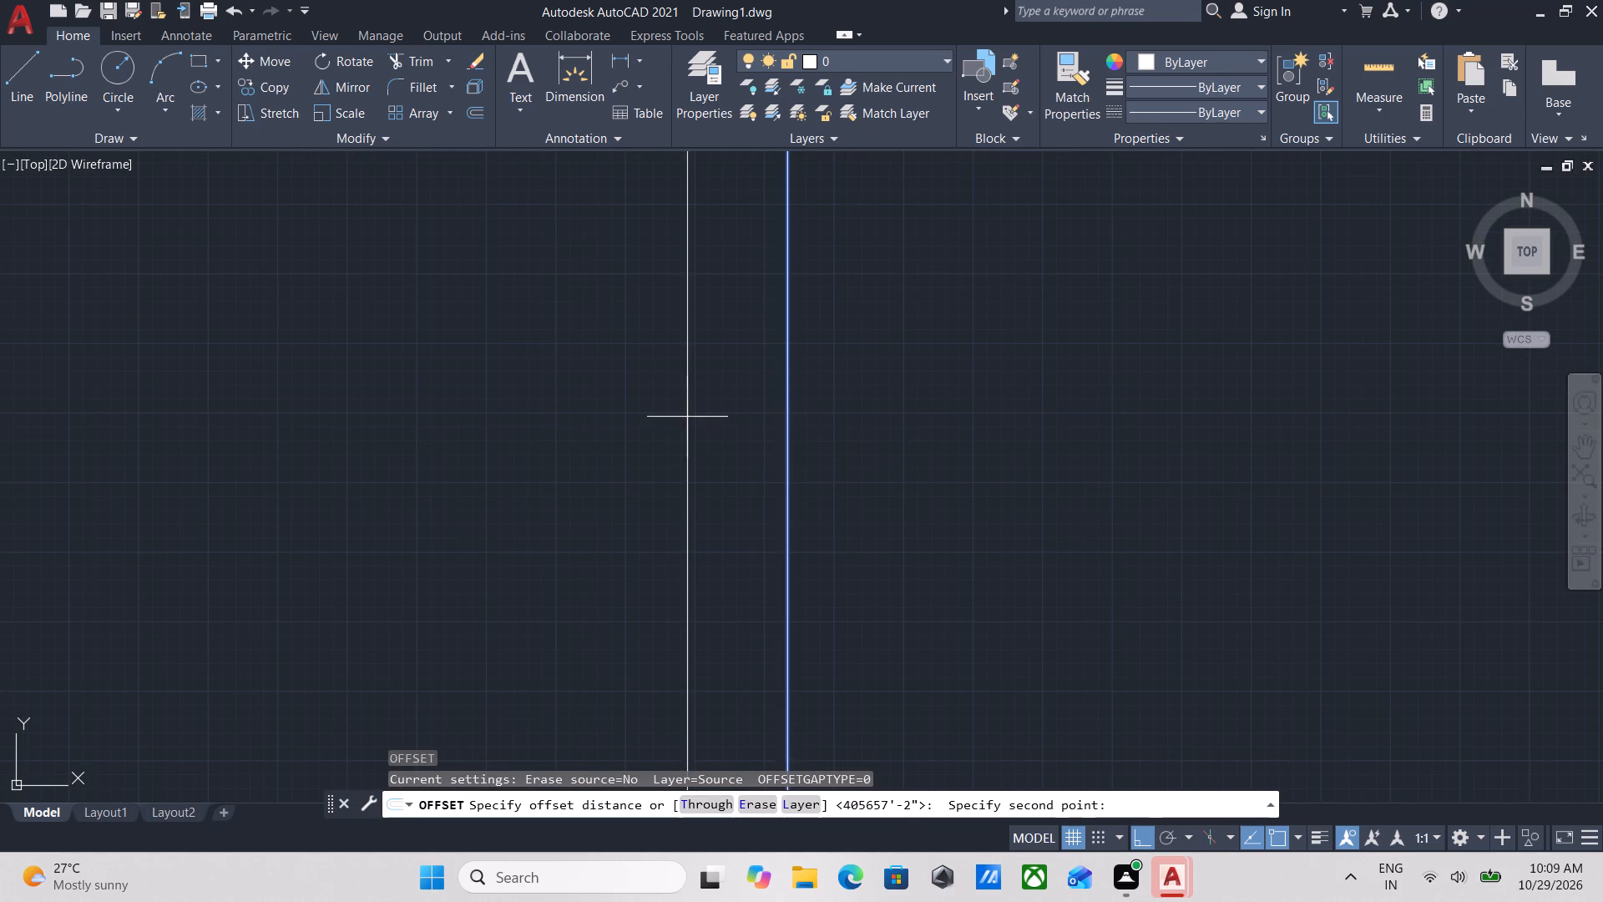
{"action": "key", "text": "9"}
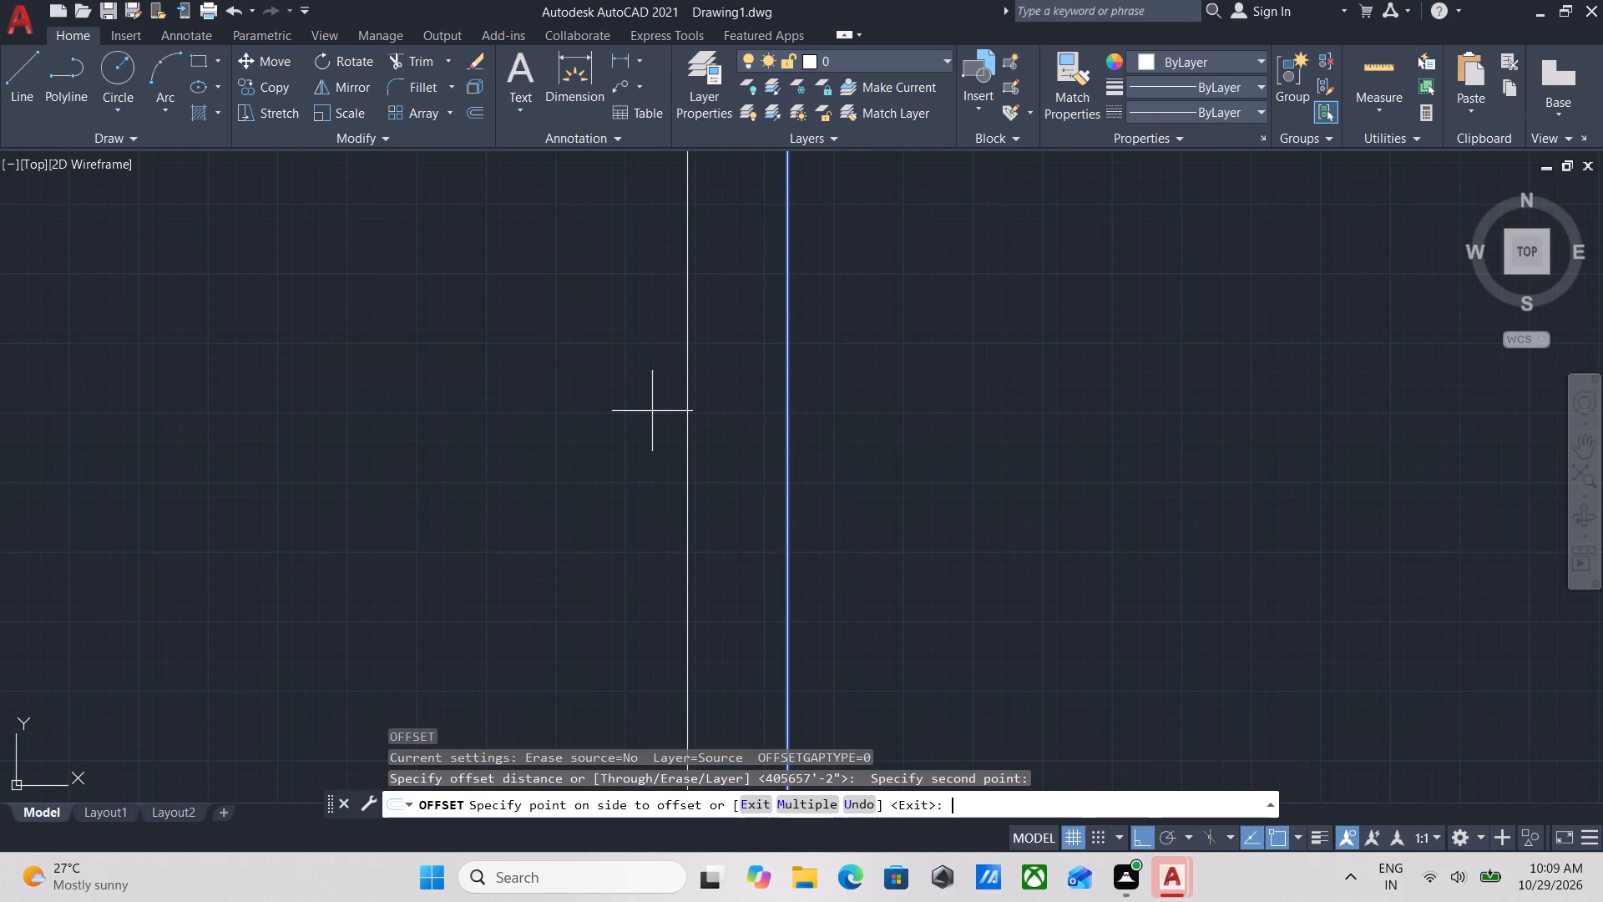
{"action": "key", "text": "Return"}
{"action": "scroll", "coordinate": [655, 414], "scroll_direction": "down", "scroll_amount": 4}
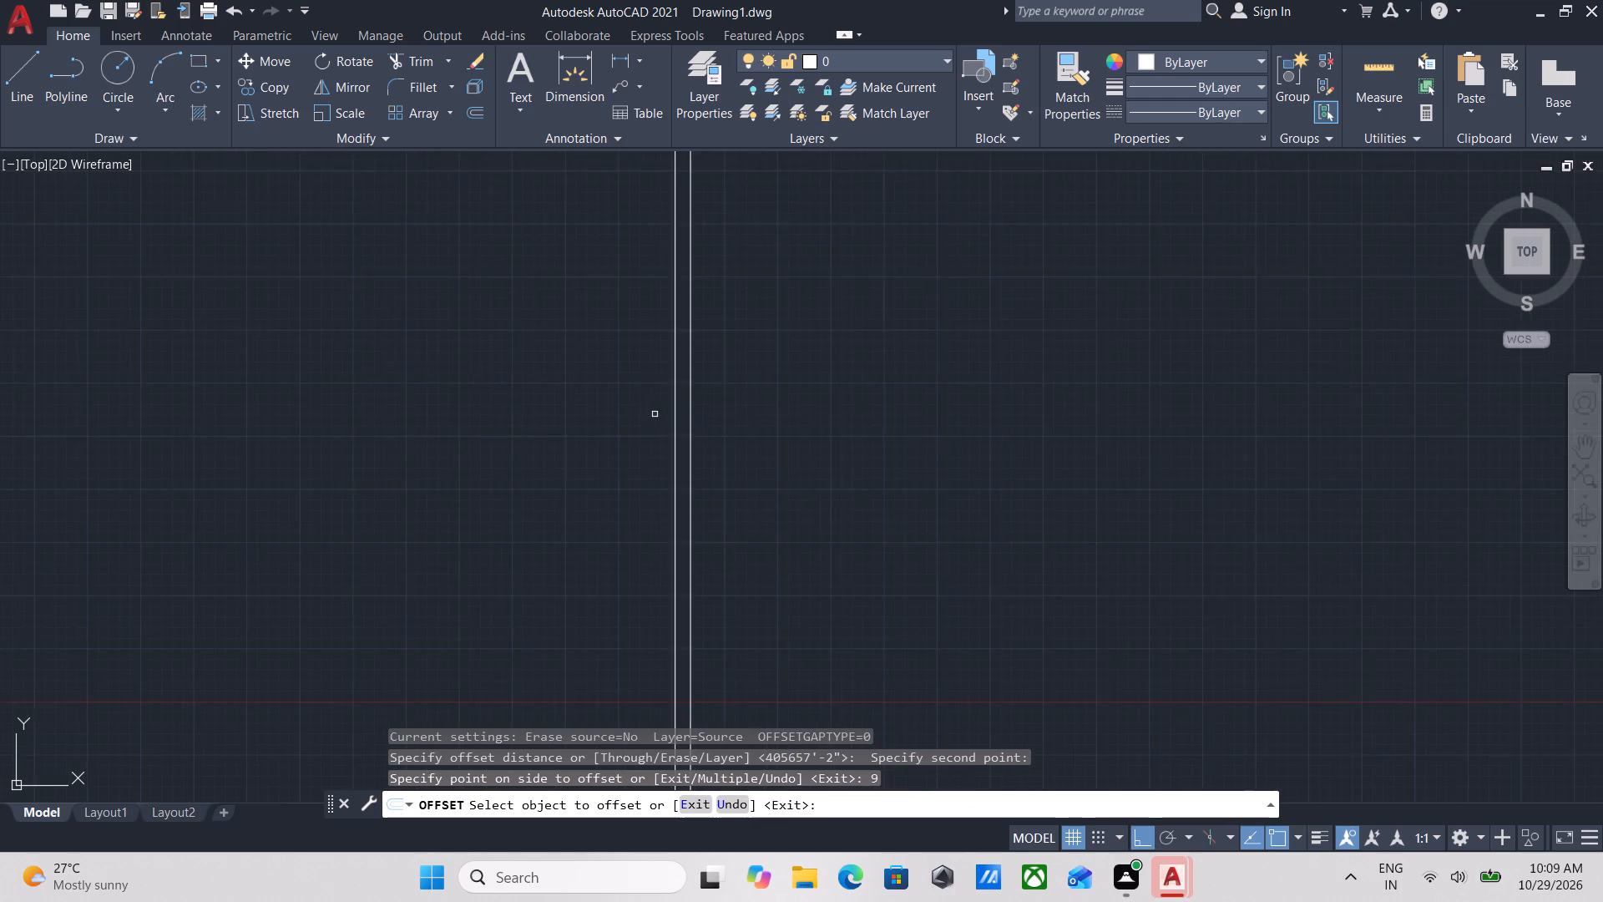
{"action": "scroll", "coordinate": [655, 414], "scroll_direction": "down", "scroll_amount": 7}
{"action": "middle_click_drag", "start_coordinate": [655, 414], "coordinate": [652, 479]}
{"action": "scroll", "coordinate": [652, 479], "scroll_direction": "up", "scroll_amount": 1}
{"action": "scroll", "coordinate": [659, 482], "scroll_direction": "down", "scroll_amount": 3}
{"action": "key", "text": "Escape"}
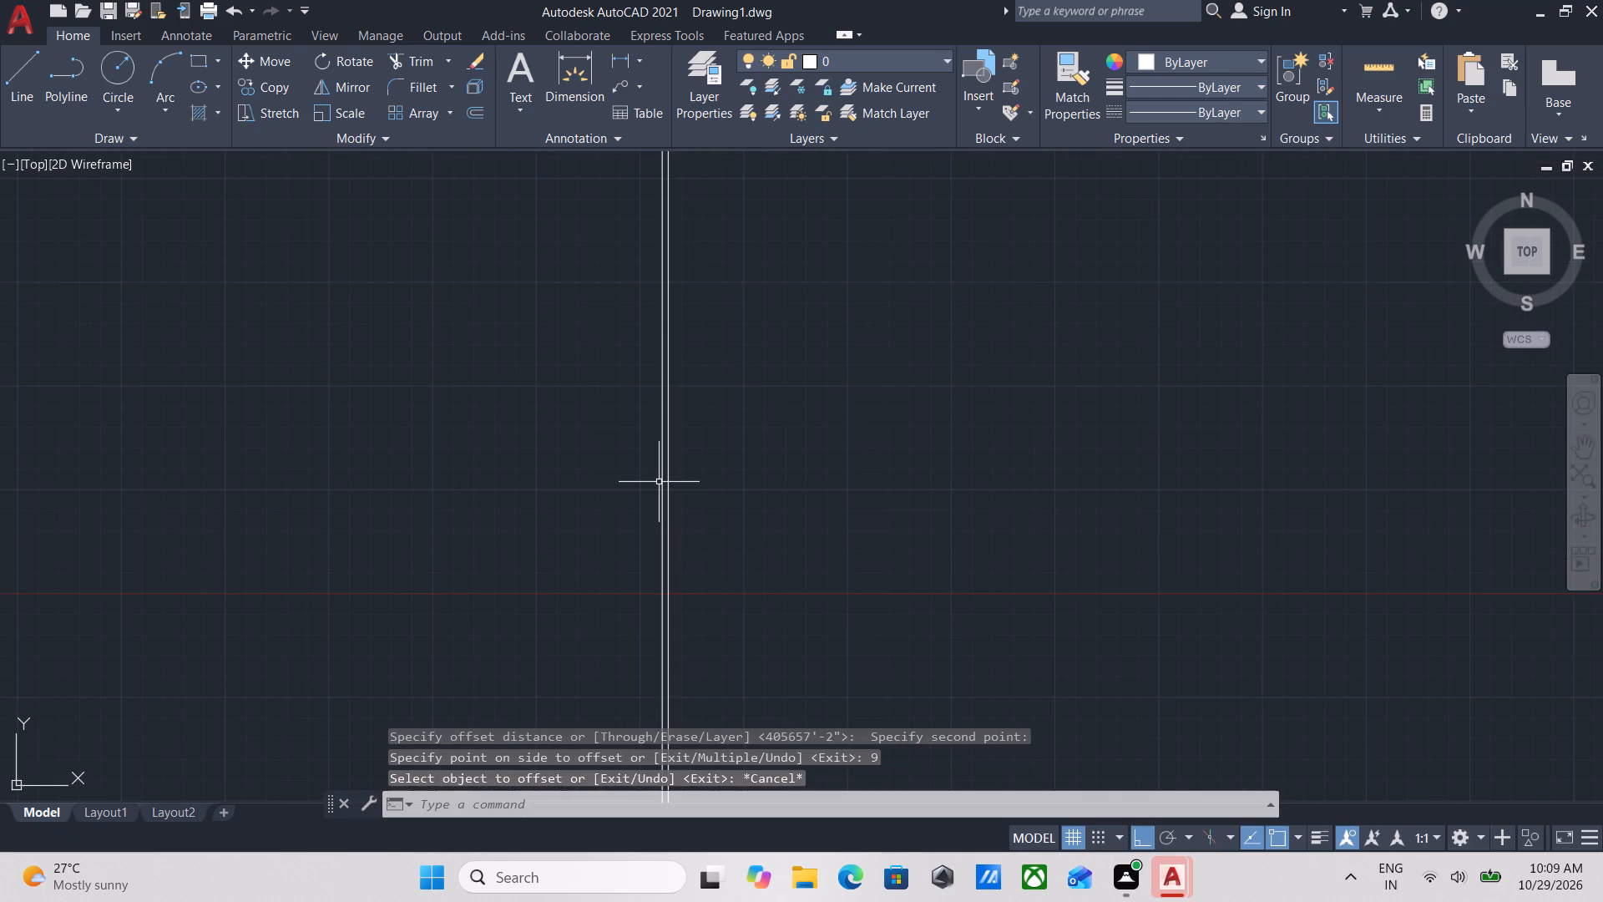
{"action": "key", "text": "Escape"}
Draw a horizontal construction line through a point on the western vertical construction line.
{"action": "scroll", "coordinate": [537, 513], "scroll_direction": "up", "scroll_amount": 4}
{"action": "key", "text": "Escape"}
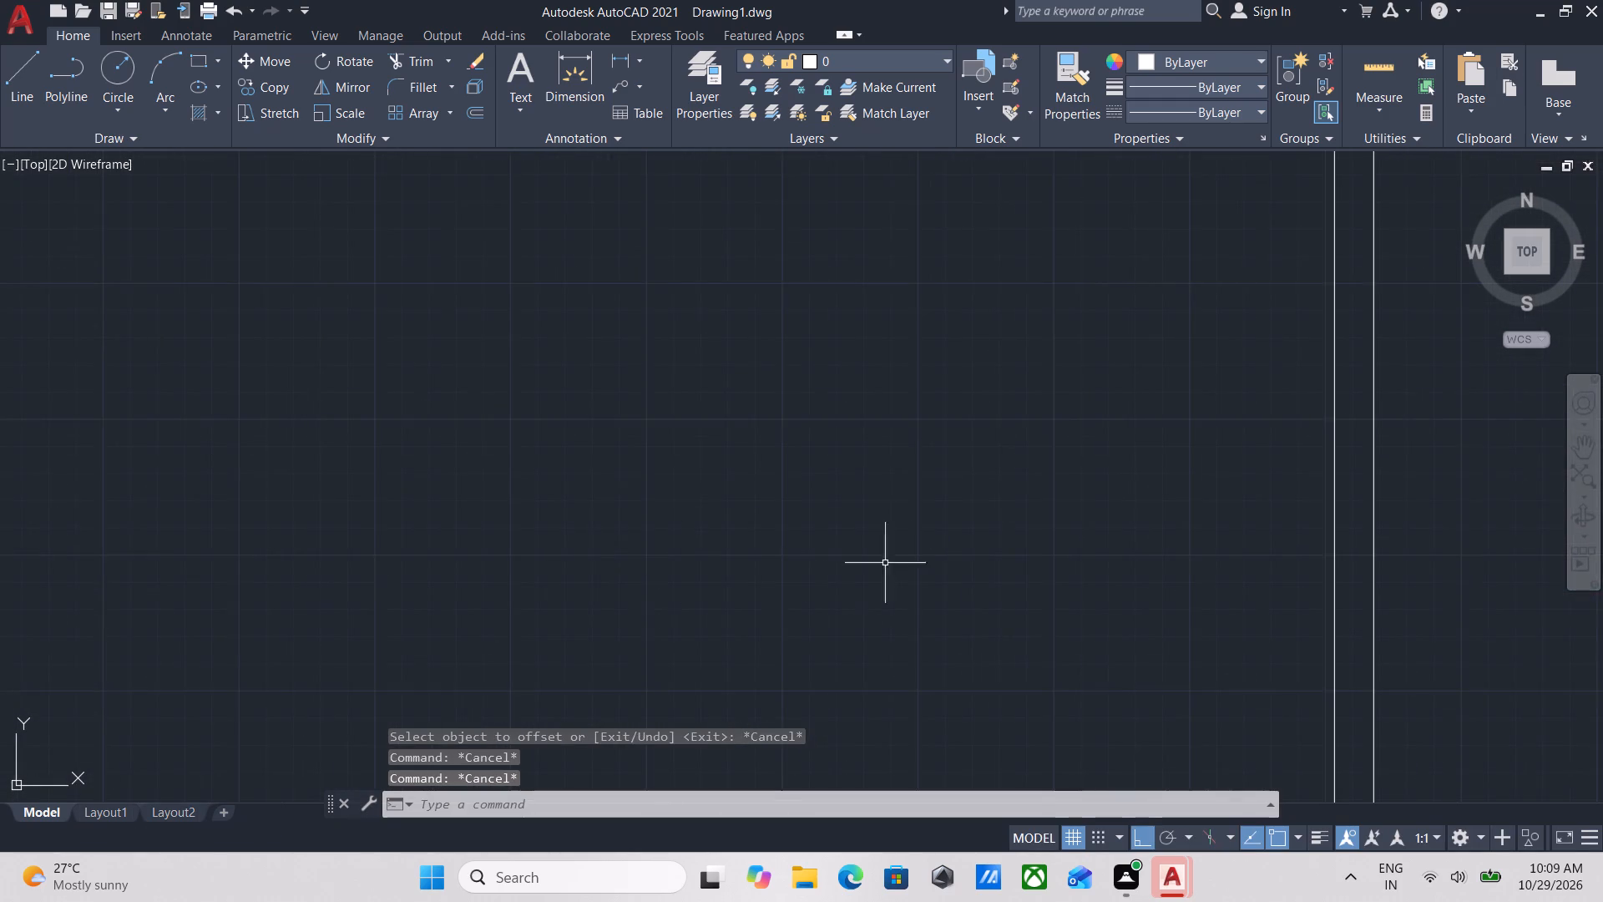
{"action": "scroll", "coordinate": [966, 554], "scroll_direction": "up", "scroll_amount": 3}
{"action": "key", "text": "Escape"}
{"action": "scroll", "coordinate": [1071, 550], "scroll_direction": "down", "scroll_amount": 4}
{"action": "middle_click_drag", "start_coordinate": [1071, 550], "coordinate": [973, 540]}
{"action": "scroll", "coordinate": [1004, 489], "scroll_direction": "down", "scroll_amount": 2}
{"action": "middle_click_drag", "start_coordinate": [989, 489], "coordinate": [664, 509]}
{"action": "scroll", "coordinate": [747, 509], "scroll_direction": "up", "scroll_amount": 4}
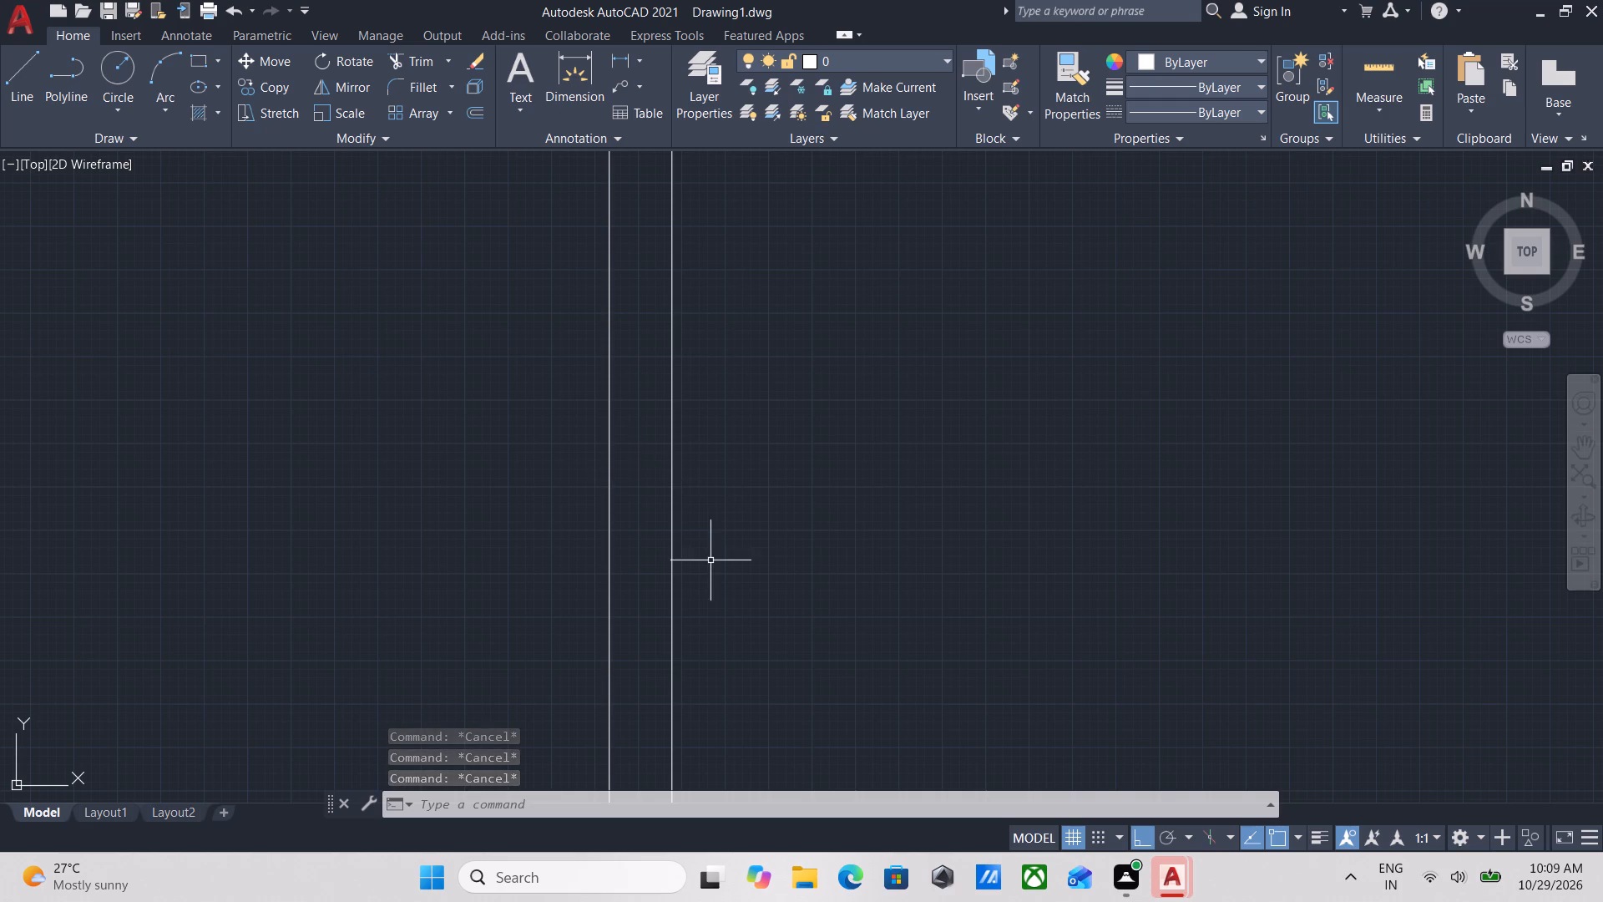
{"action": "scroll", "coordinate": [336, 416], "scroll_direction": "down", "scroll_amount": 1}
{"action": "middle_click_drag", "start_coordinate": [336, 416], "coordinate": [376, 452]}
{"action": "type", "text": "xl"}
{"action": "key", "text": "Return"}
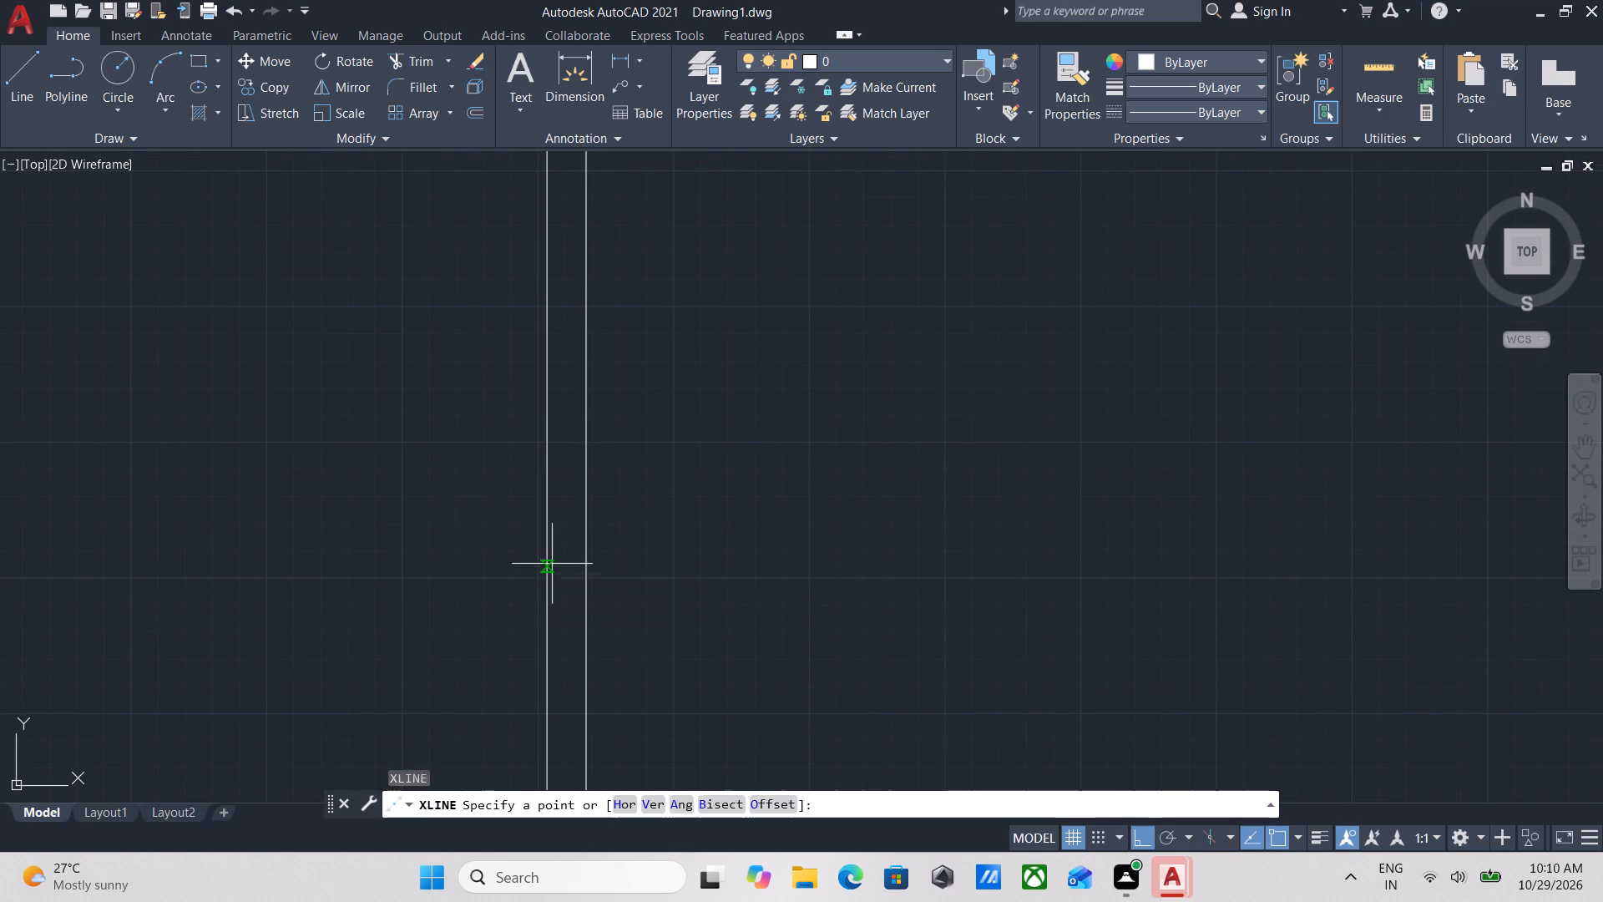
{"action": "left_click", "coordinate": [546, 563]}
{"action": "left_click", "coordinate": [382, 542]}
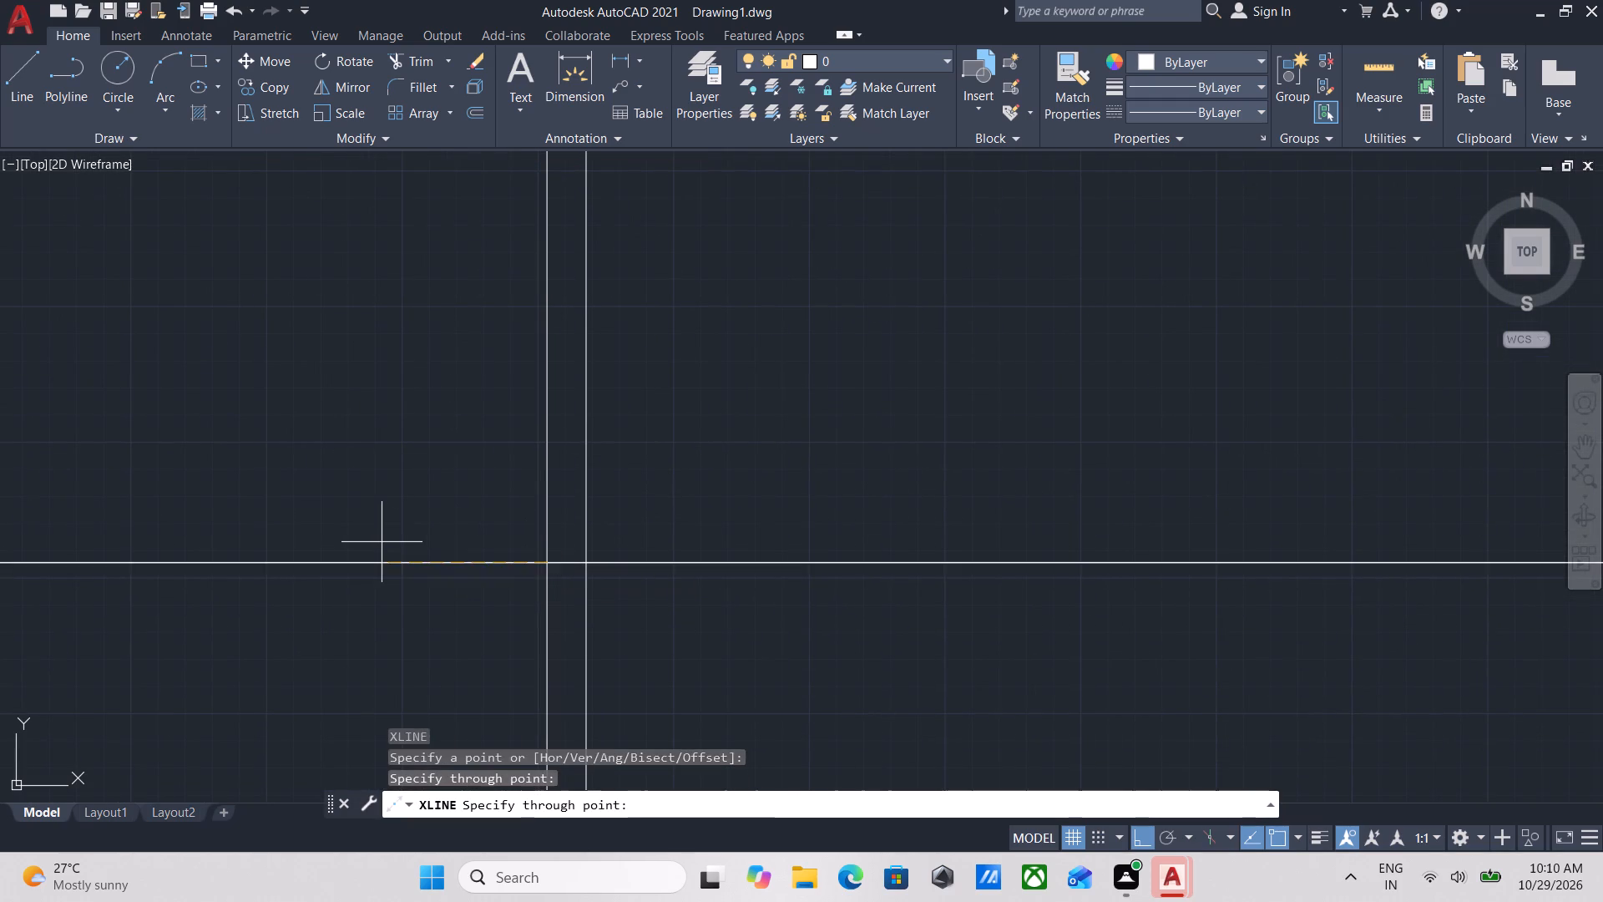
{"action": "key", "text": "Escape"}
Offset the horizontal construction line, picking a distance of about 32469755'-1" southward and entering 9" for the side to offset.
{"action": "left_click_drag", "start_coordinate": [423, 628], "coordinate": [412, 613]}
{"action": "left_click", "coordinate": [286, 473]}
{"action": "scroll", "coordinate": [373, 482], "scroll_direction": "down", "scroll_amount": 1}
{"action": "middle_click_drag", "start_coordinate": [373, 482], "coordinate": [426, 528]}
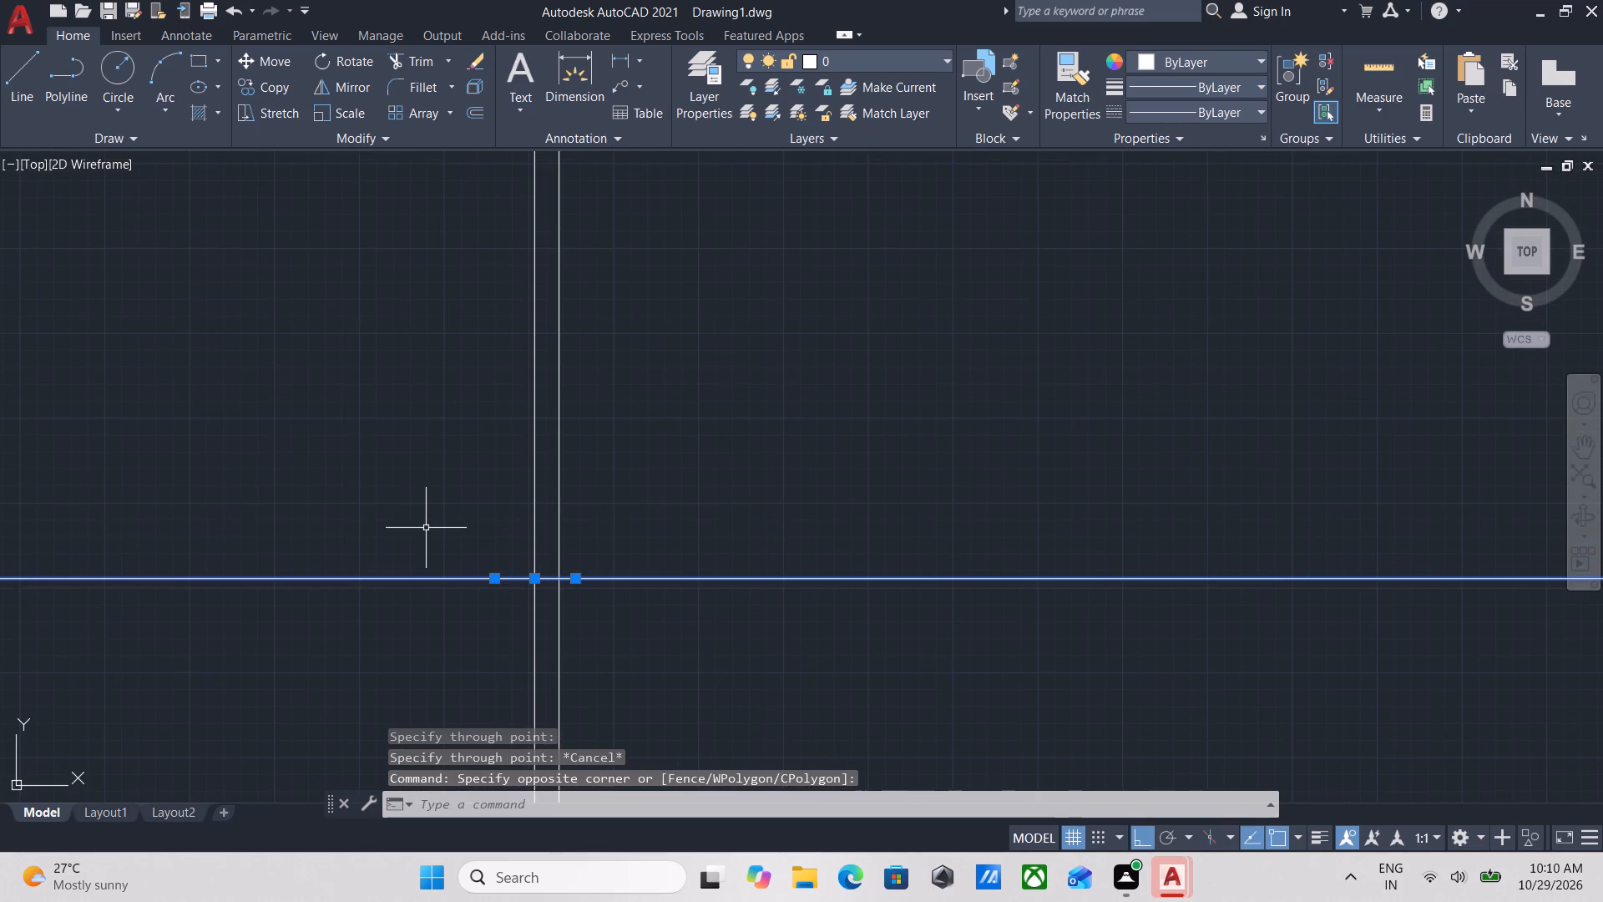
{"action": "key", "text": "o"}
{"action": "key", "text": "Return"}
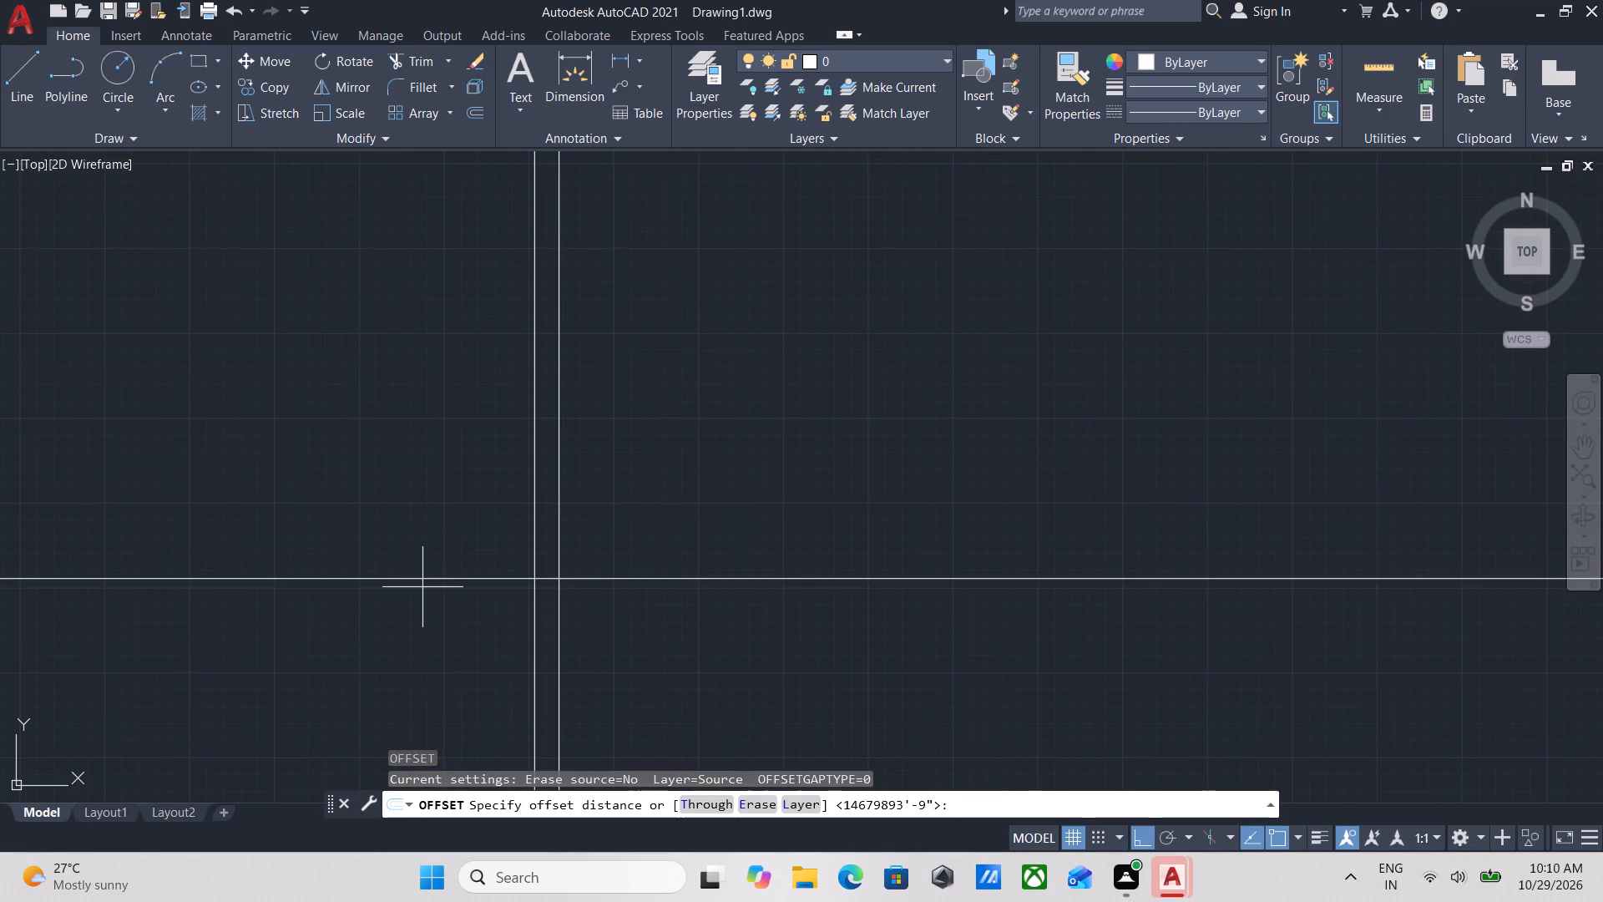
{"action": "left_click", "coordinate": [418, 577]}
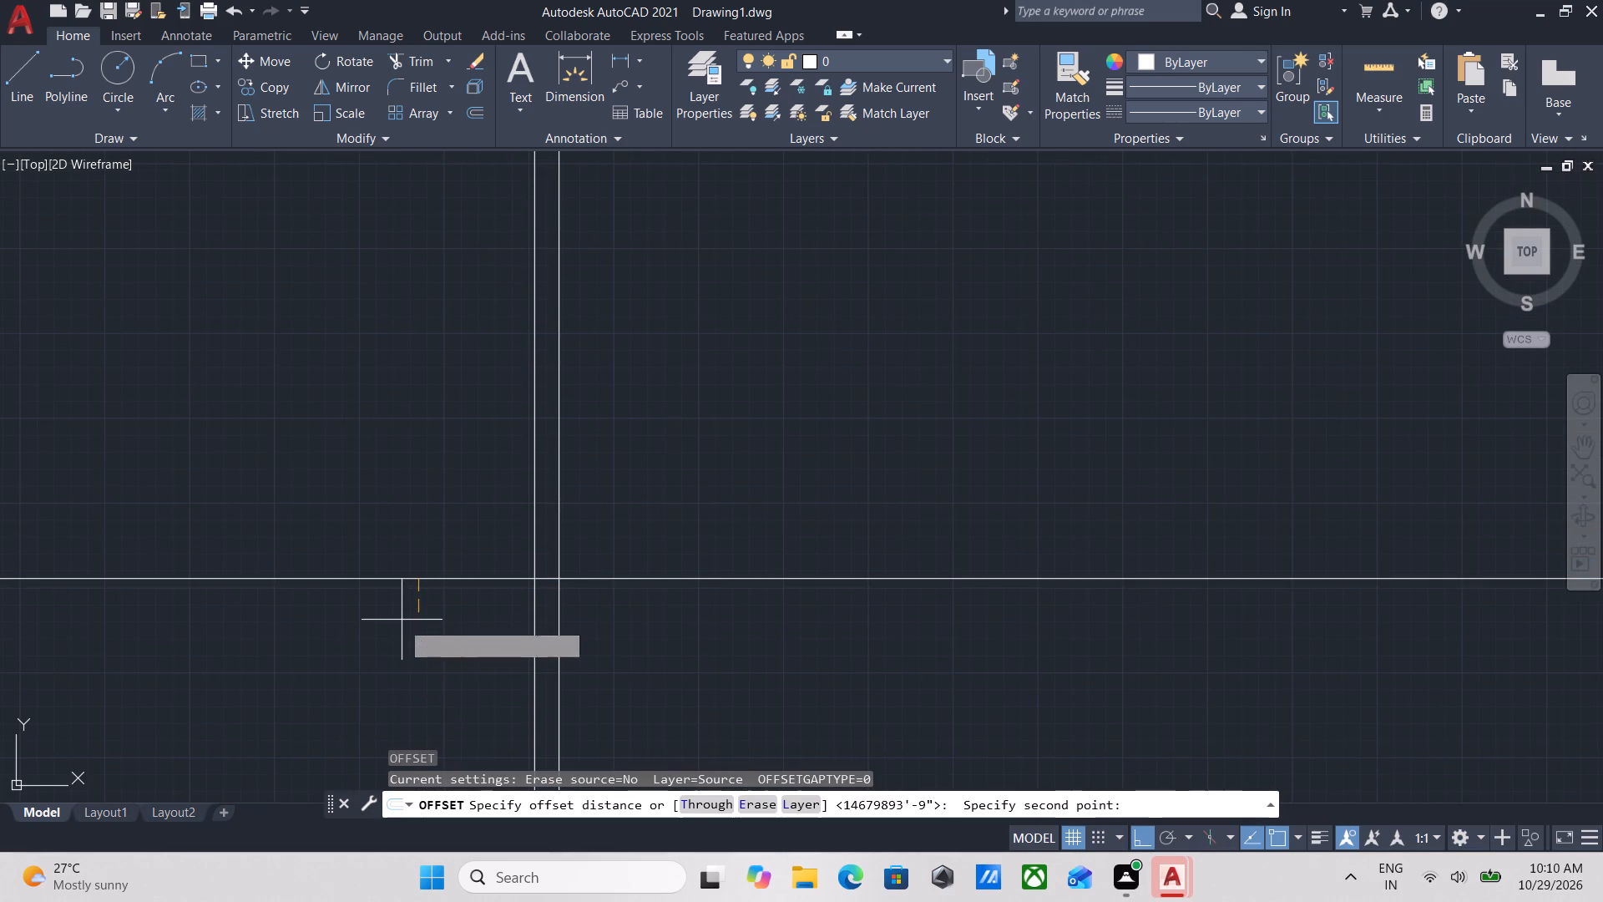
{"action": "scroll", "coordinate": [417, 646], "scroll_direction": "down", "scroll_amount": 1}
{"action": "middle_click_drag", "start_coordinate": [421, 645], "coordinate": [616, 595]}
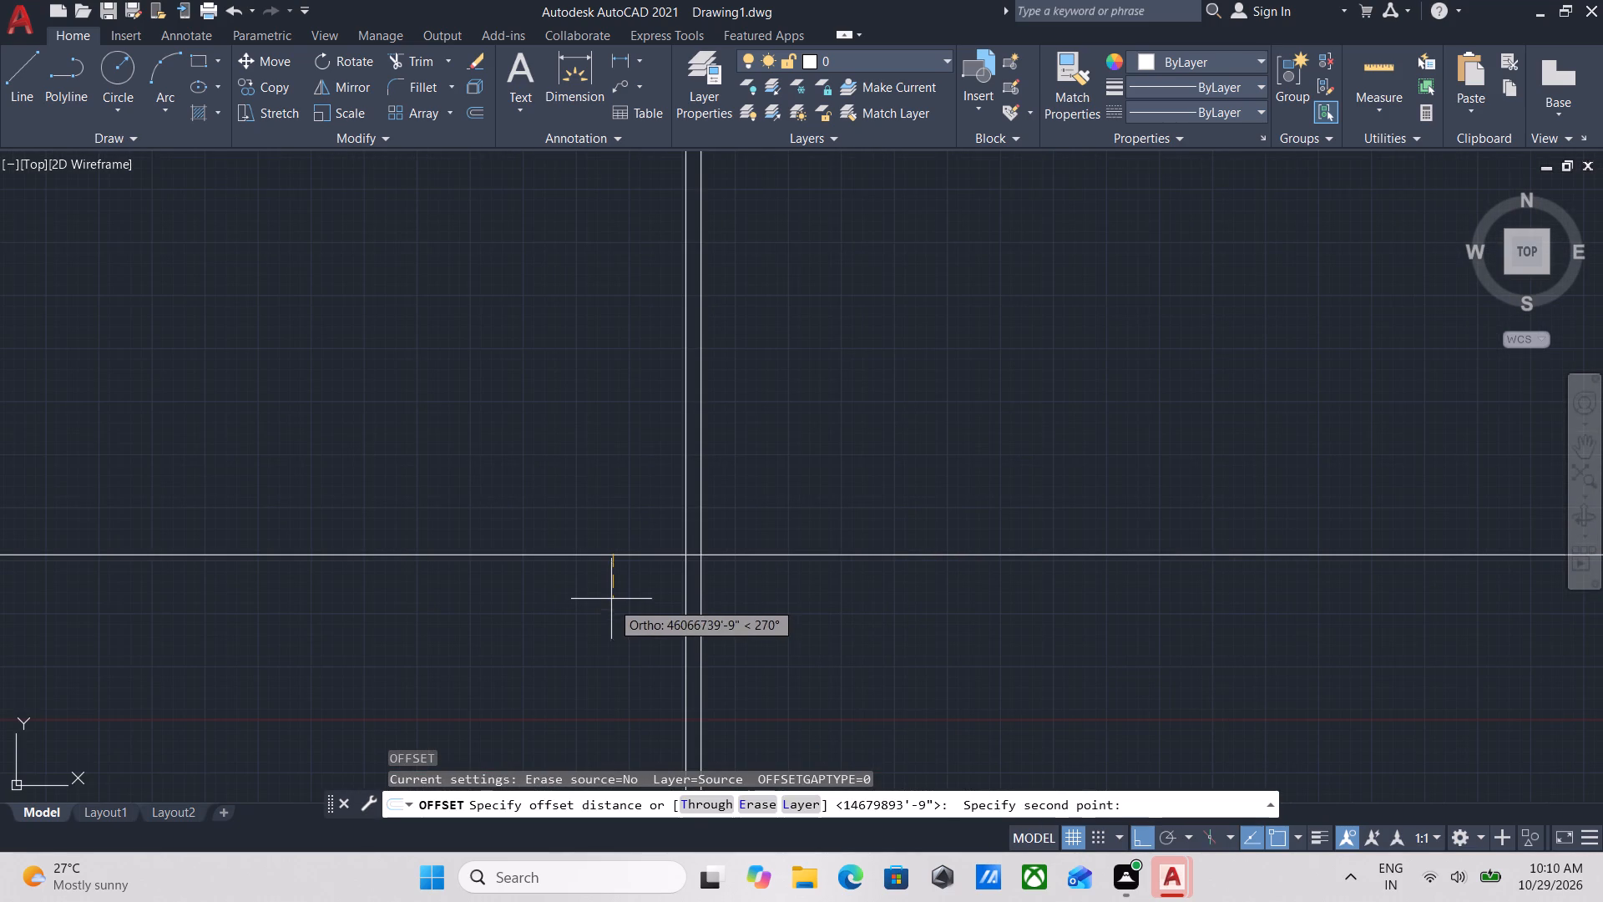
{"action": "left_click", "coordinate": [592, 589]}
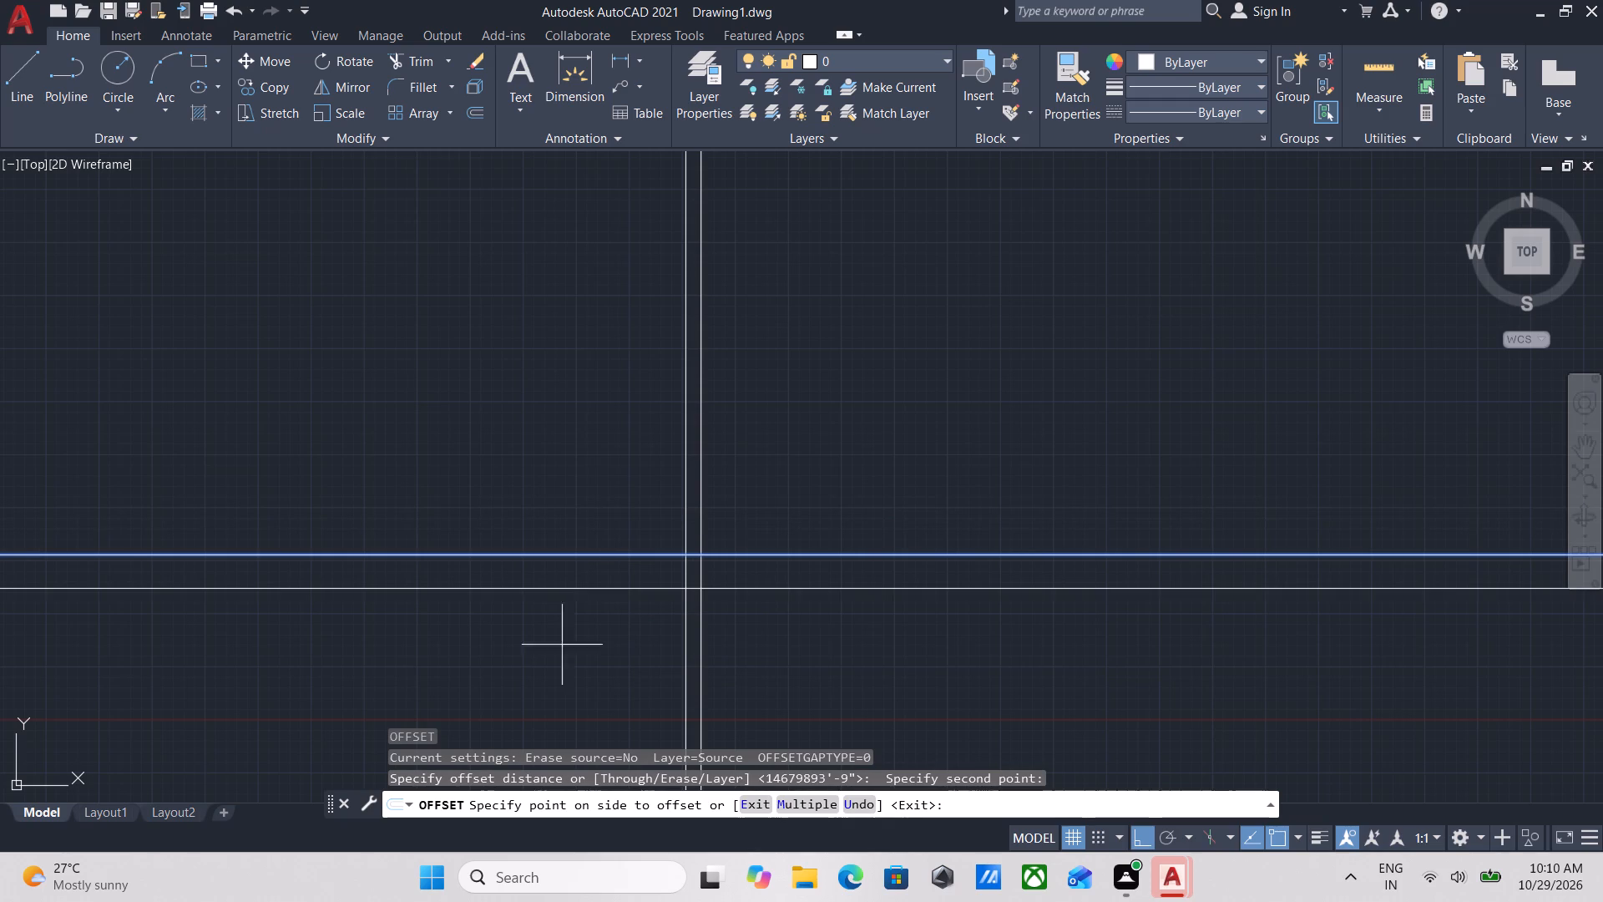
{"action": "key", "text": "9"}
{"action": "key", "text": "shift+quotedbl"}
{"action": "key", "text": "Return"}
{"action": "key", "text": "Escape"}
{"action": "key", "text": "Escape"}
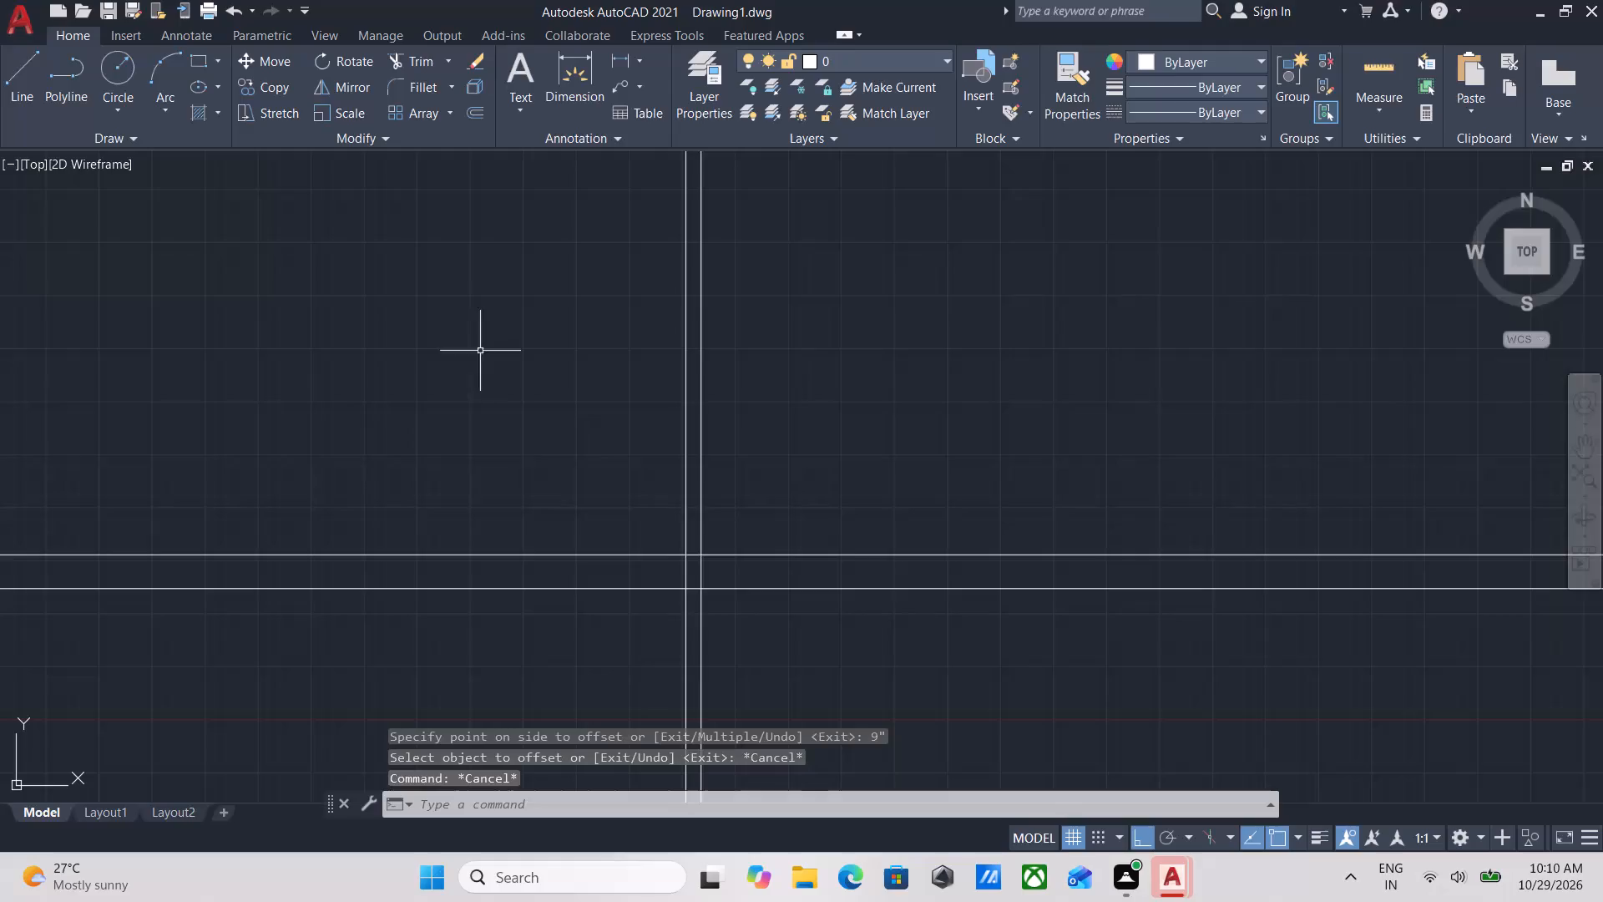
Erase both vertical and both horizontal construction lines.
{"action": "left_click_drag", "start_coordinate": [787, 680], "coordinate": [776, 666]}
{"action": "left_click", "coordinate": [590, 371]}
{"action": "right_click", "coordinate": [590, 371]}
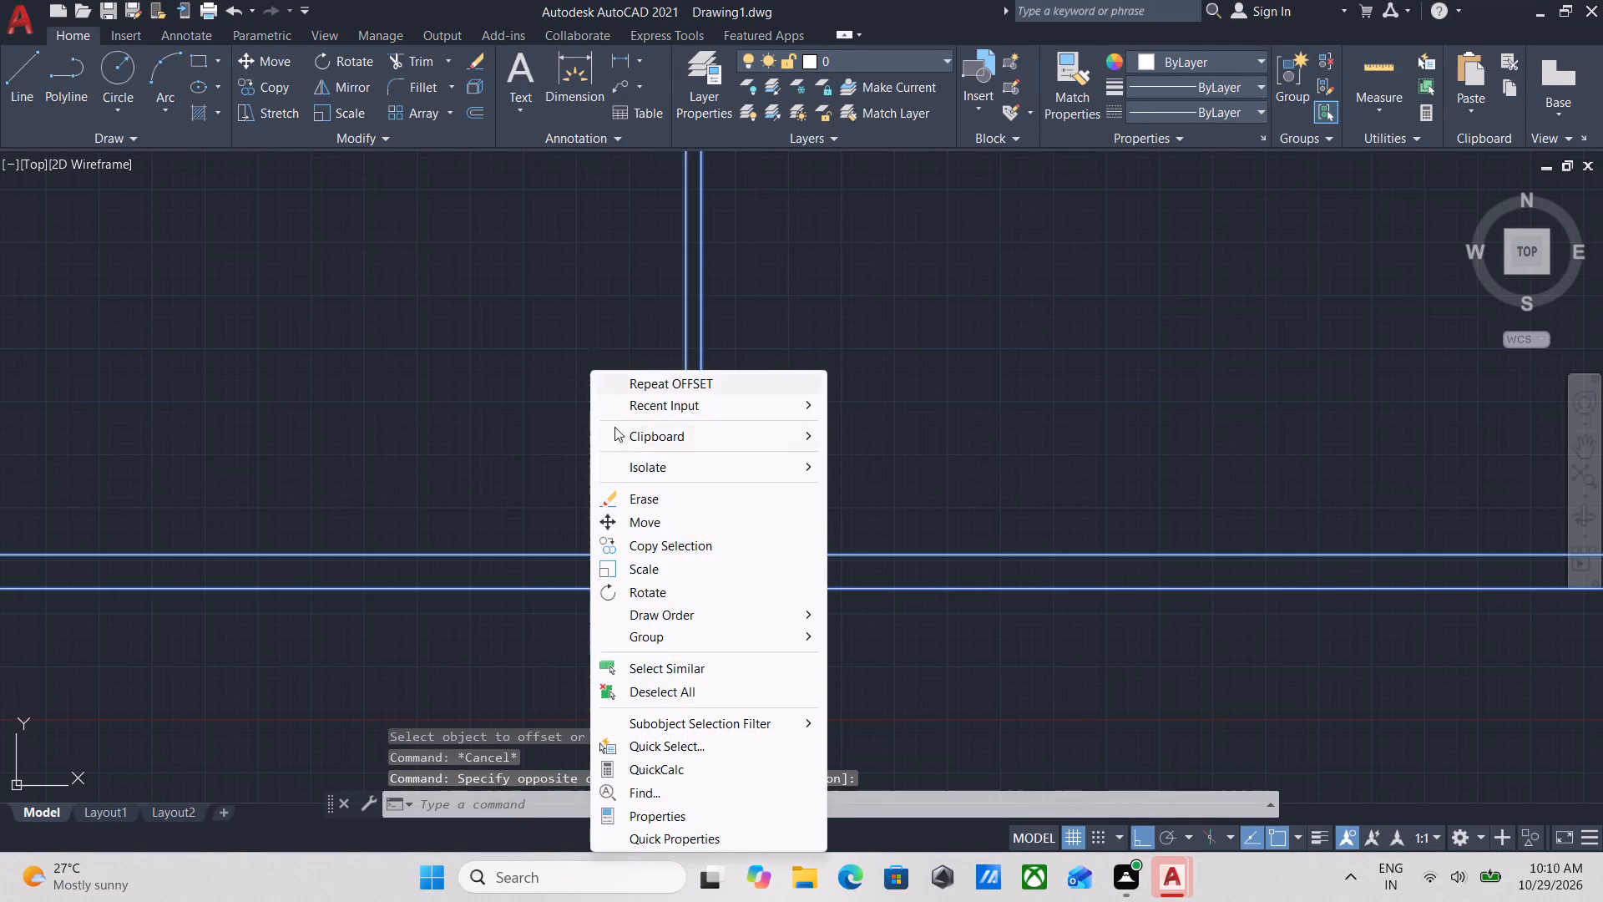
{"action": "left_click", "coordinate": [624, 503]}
Draw a new vertical construction line in an empty area north of the X axis.
{"action": "scroll", "coordinate": [667, 488], "scroll_direction": "down", "scroll_amount": 6}
{"action": "scroll", "coordinate": [757, 477], "scroll_direction": "down", "scroll_amount": 1}
{"action": "middle_click_drag", "start_coordinate": [695, 479], "coordinate": [12, 611]}
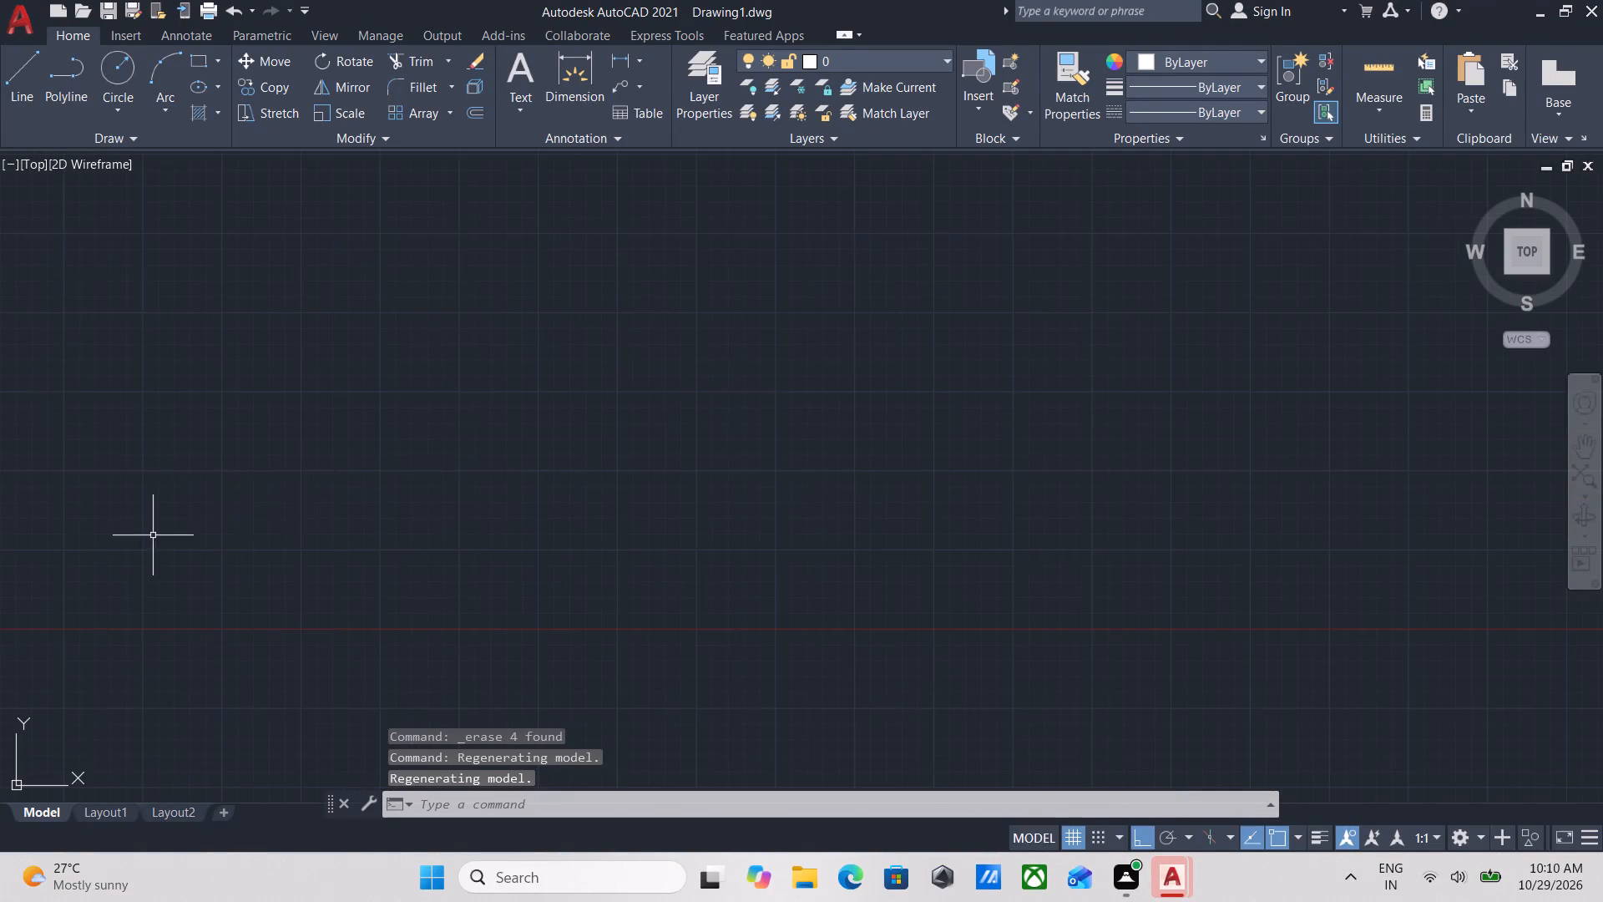
{"action": "middle_click_drag", "start_coordinate": [291, 501], "coordinate": [246, 560]}
{"action": "type", "text": "xl"}
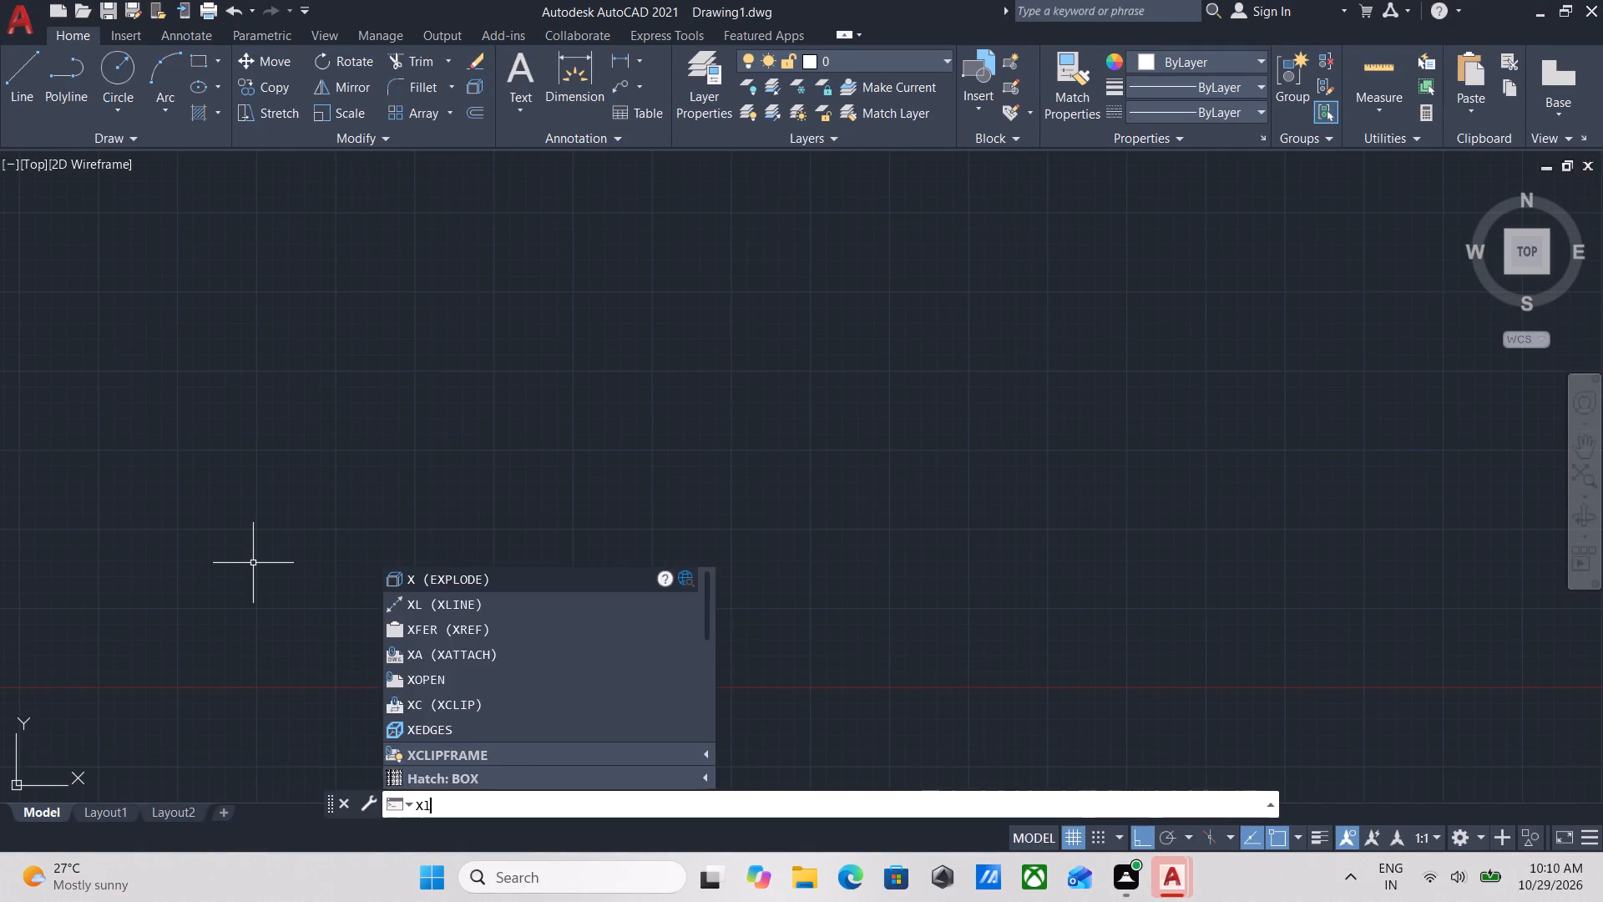
{"action": "key", "text": "Return"}
{"action": "left_click", "coordinate": [948, 577]}
{"action": "left_click", "coordinate": [916, 394]}
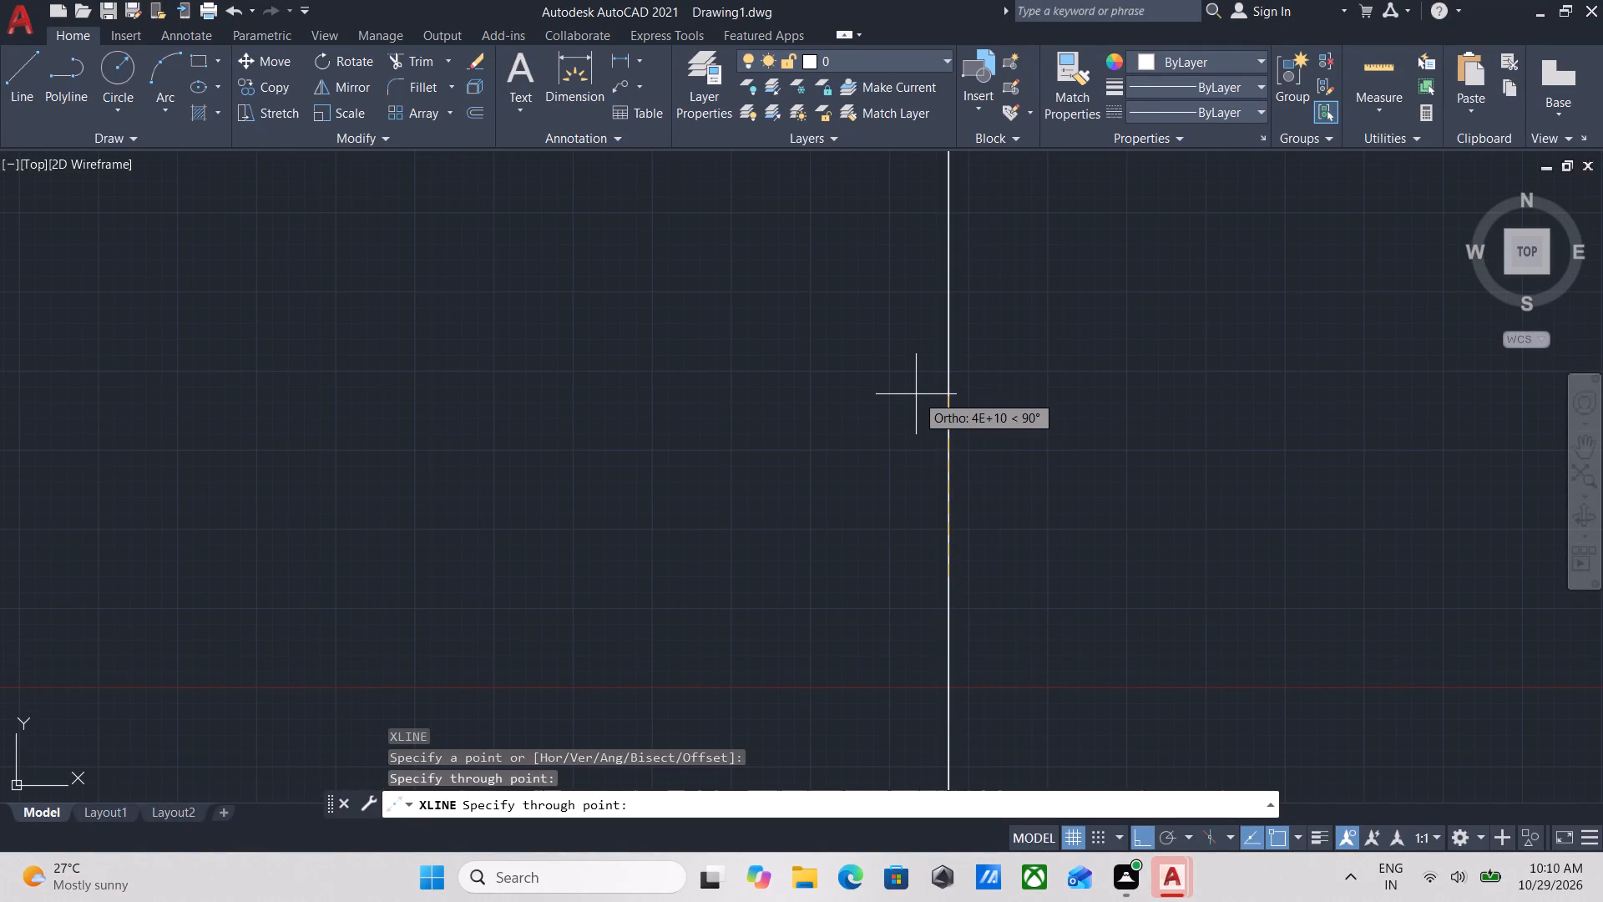
{"action": "key", "text": "Escape"}
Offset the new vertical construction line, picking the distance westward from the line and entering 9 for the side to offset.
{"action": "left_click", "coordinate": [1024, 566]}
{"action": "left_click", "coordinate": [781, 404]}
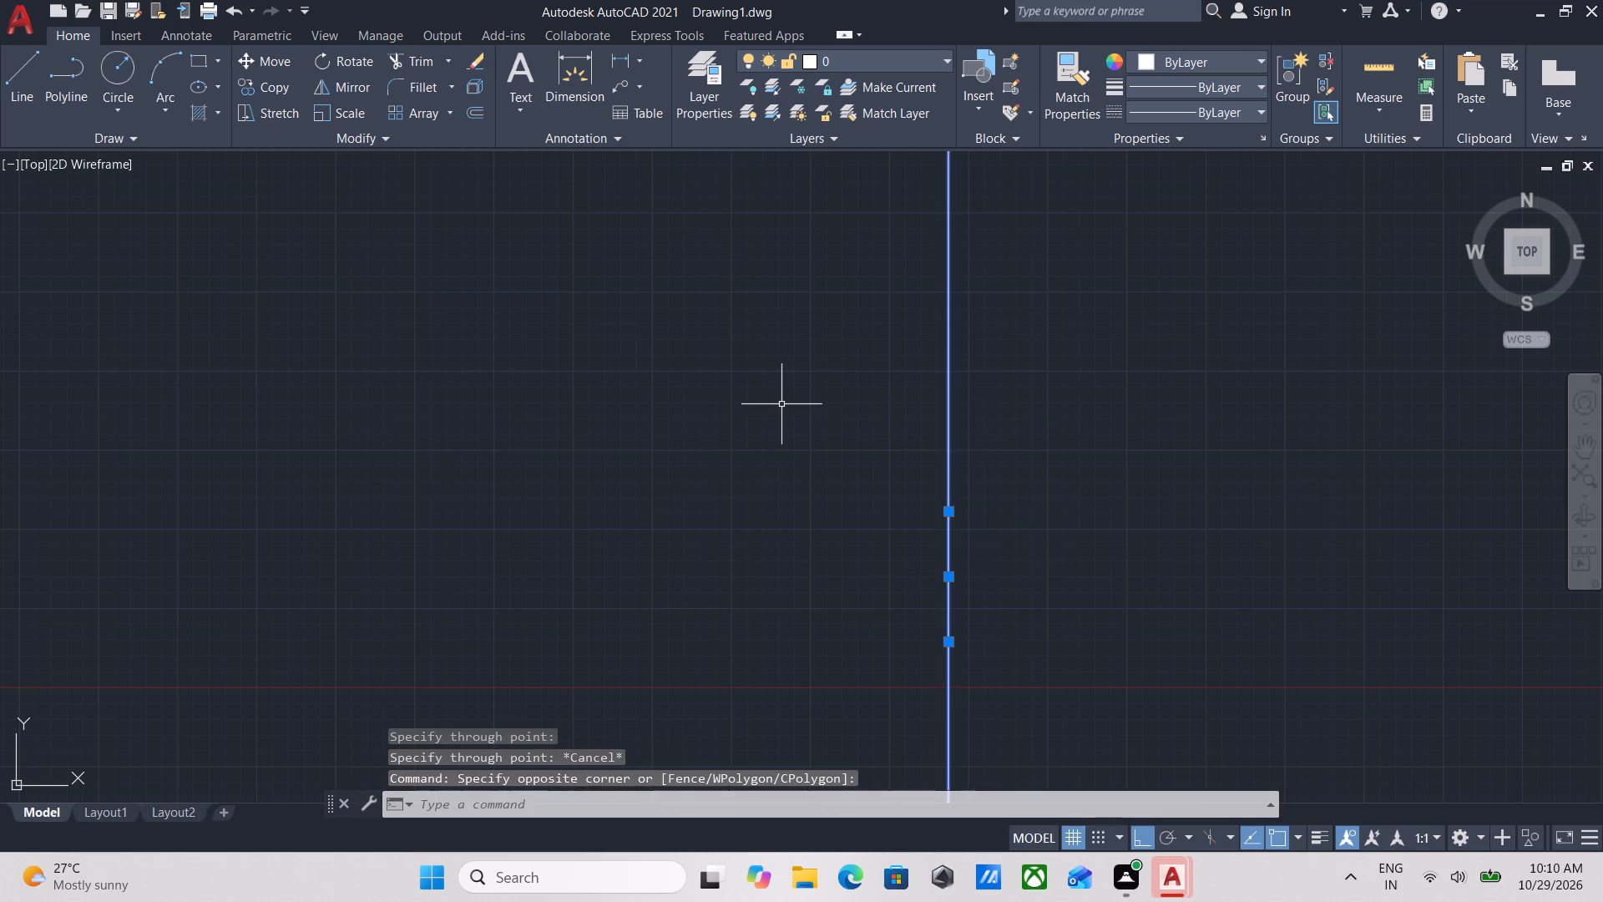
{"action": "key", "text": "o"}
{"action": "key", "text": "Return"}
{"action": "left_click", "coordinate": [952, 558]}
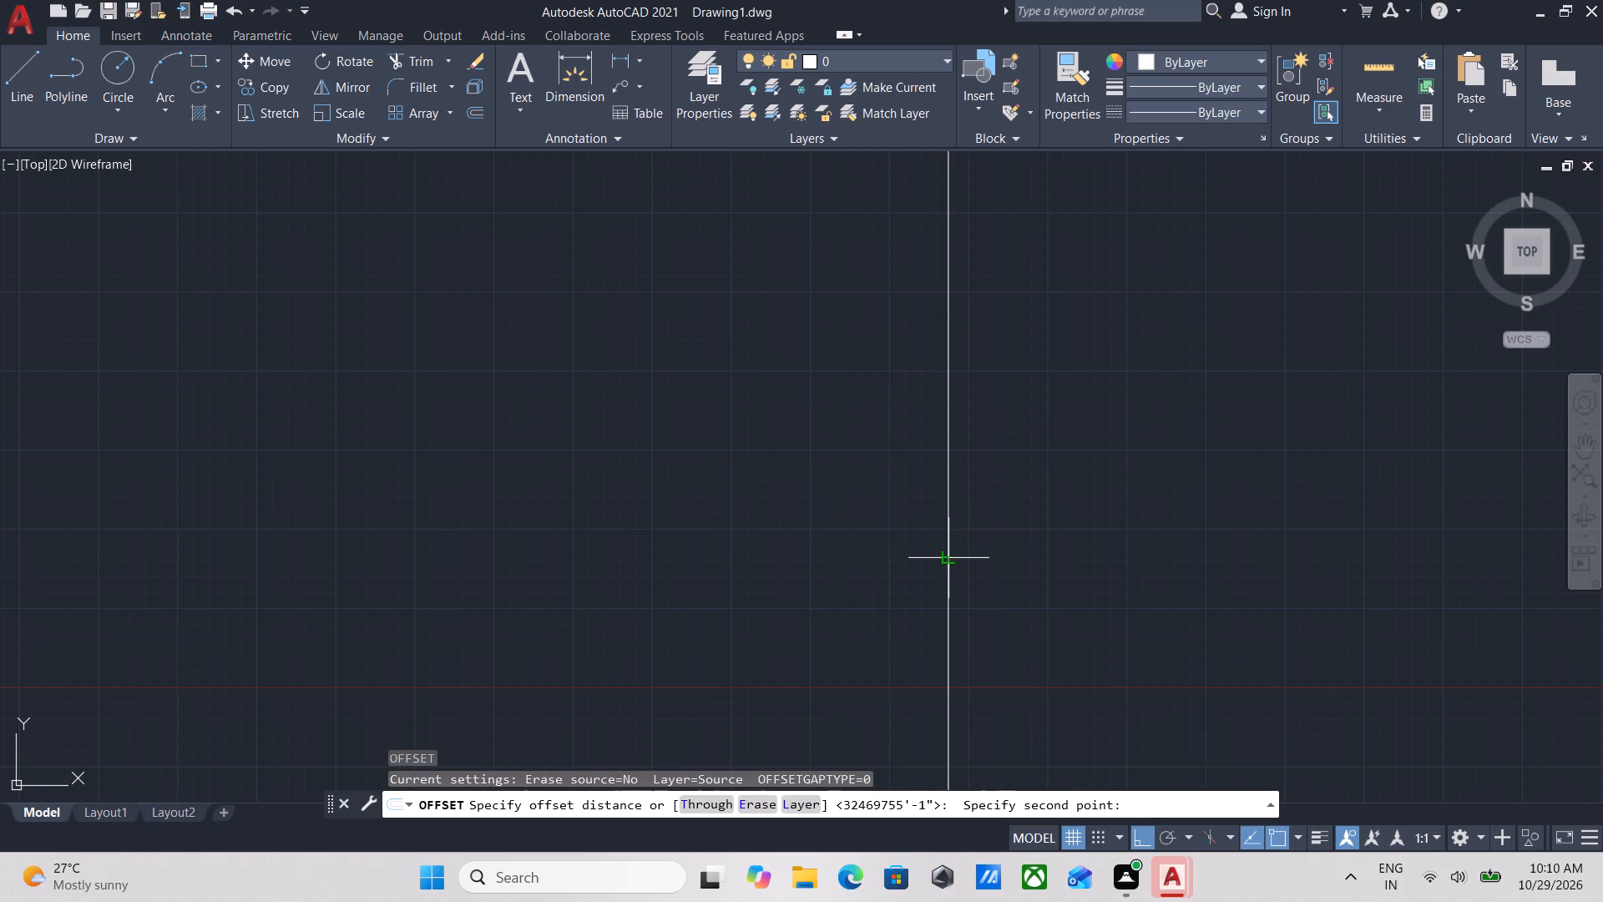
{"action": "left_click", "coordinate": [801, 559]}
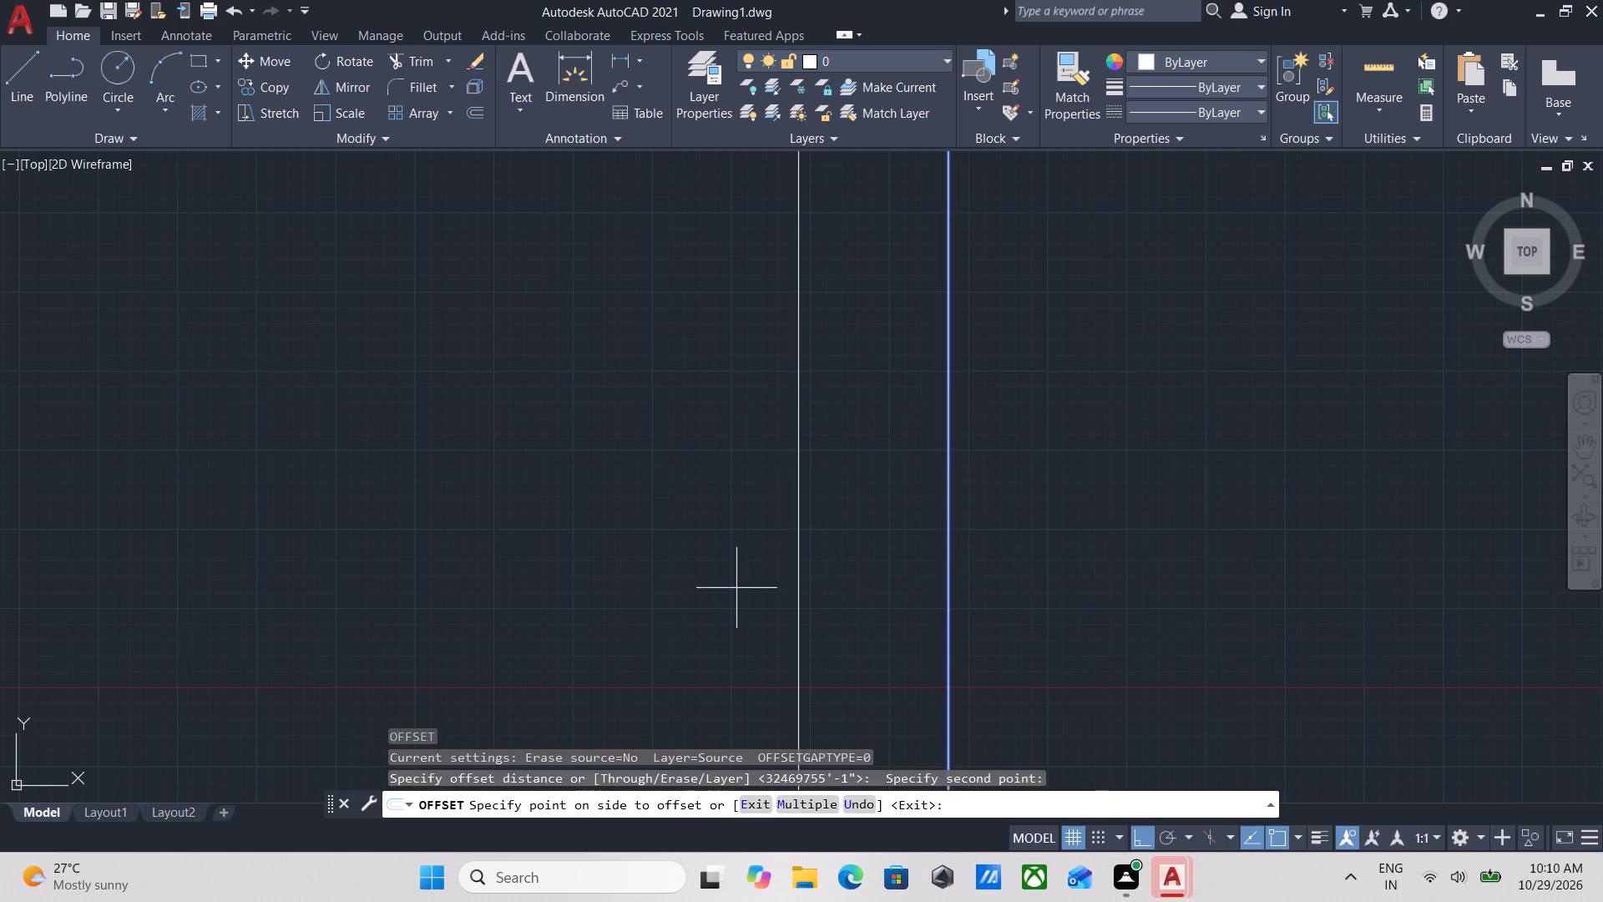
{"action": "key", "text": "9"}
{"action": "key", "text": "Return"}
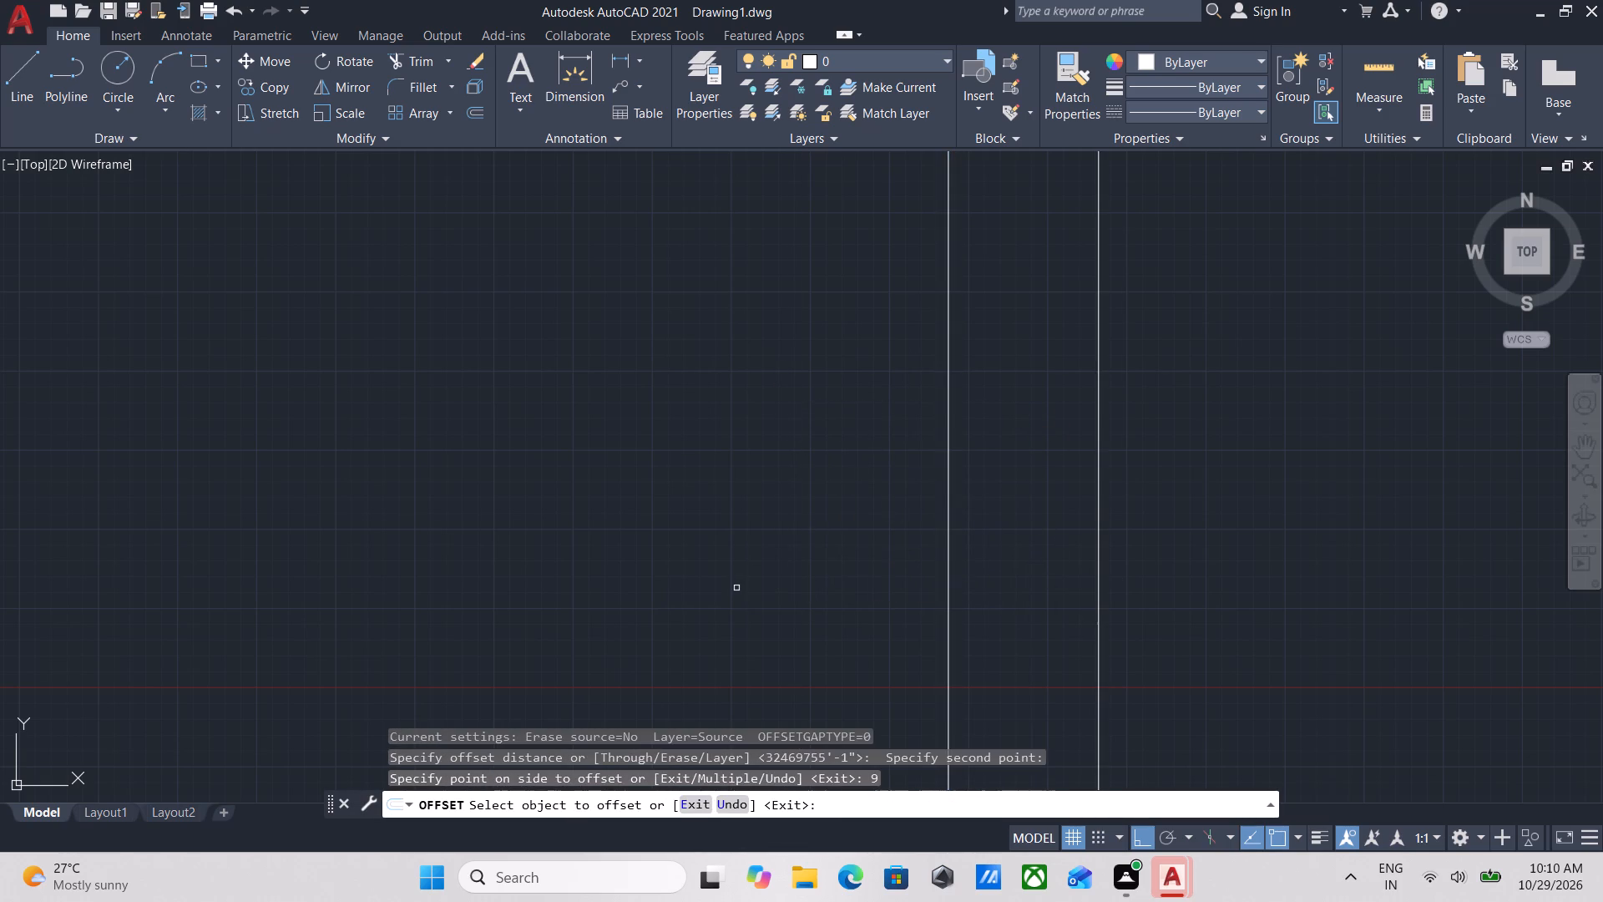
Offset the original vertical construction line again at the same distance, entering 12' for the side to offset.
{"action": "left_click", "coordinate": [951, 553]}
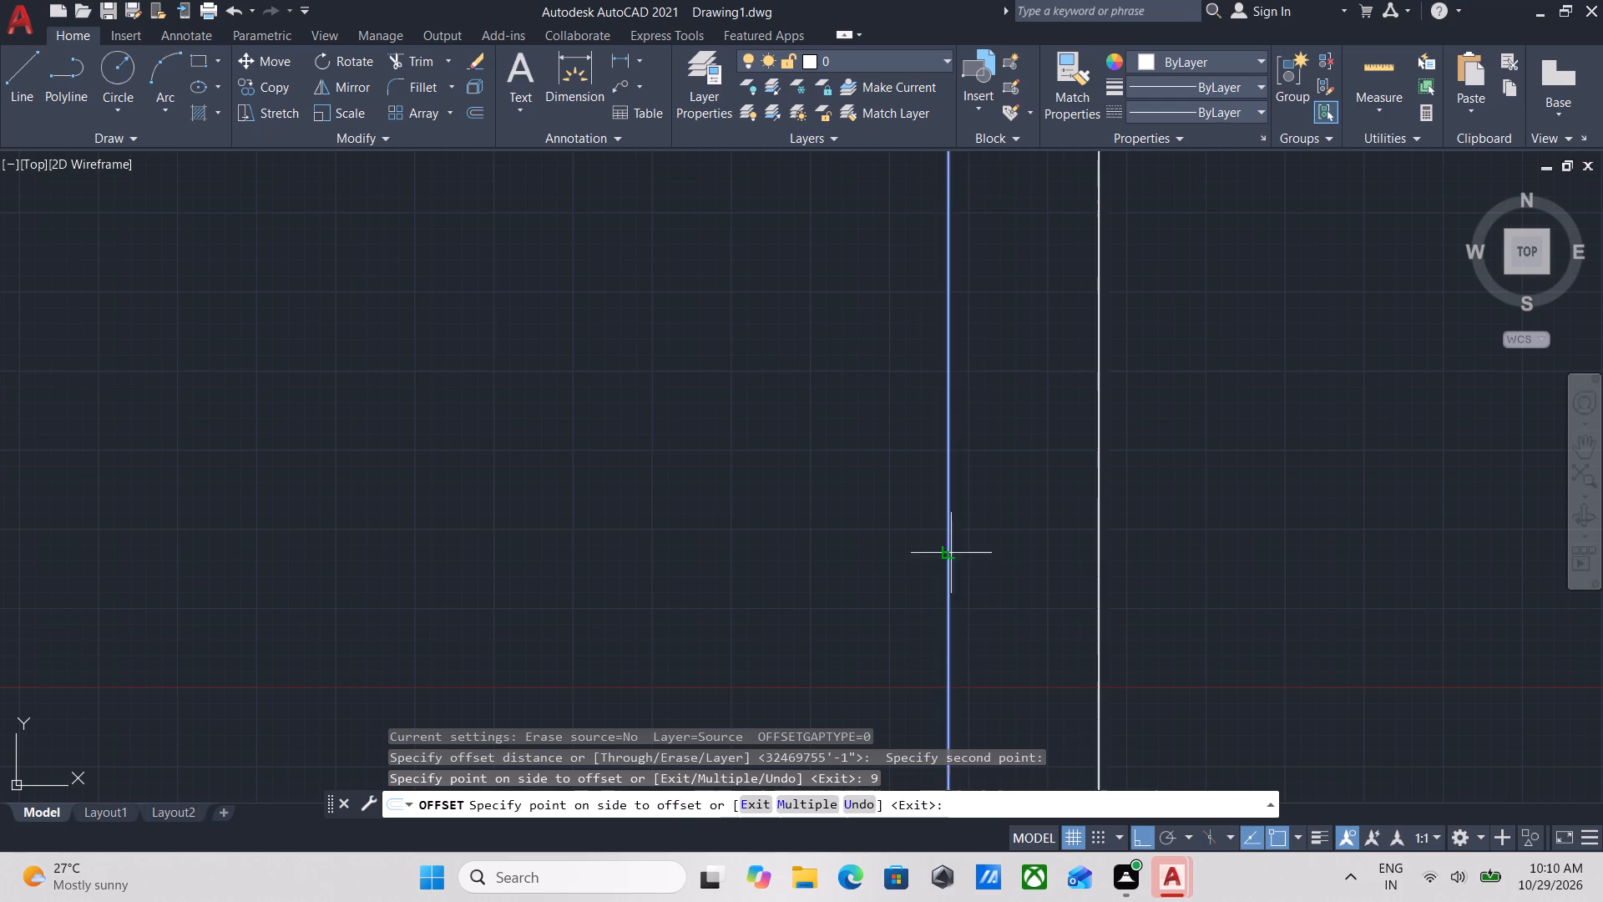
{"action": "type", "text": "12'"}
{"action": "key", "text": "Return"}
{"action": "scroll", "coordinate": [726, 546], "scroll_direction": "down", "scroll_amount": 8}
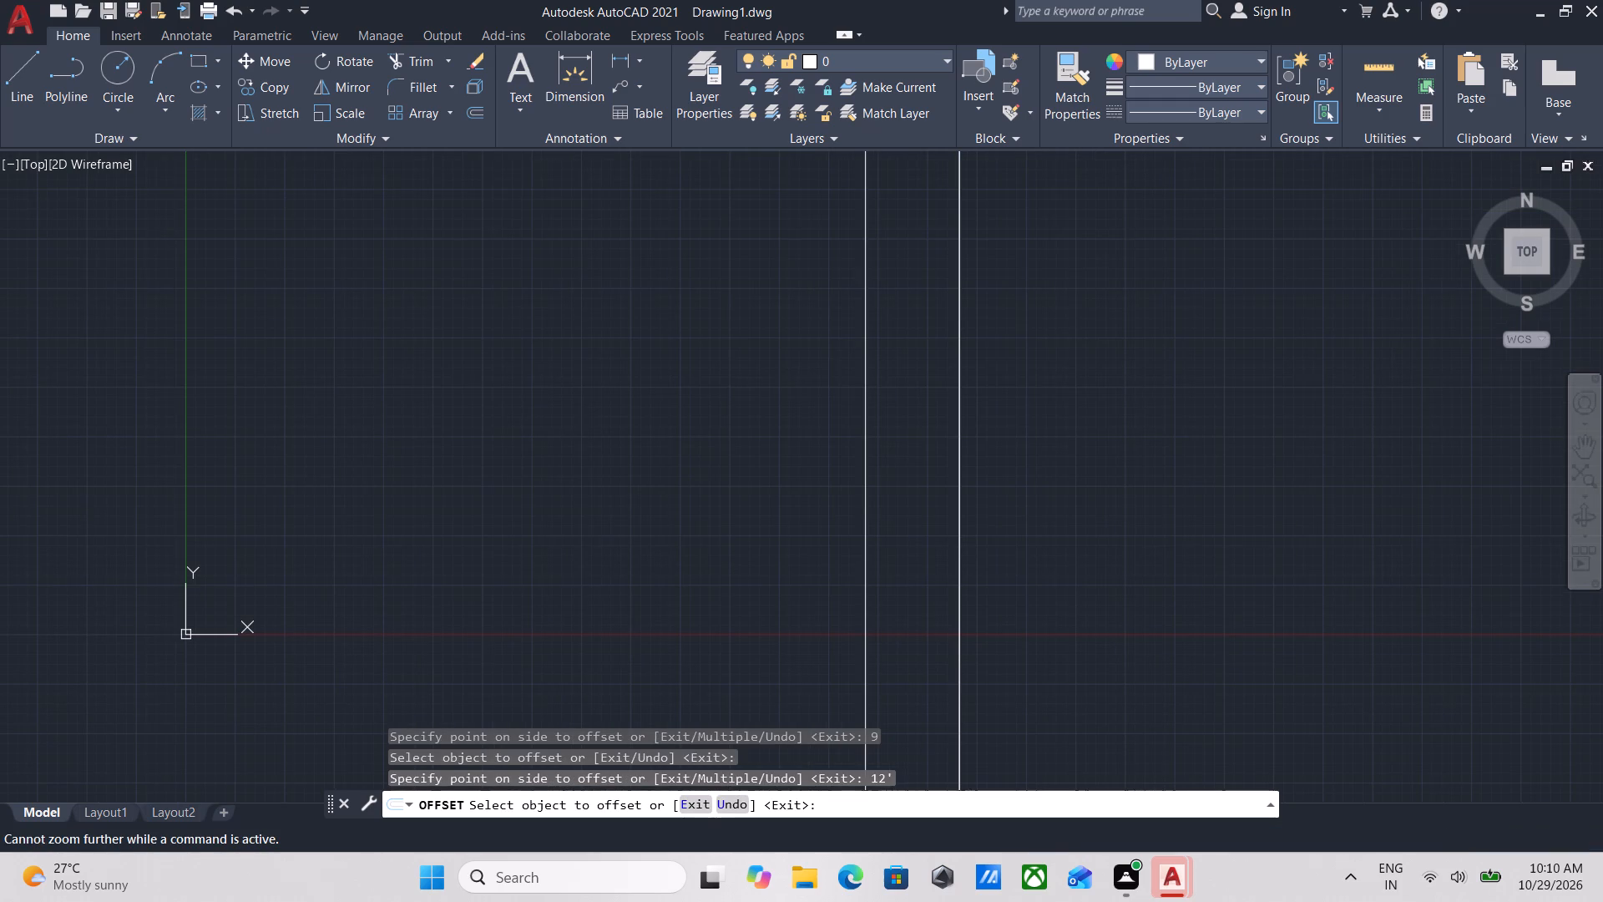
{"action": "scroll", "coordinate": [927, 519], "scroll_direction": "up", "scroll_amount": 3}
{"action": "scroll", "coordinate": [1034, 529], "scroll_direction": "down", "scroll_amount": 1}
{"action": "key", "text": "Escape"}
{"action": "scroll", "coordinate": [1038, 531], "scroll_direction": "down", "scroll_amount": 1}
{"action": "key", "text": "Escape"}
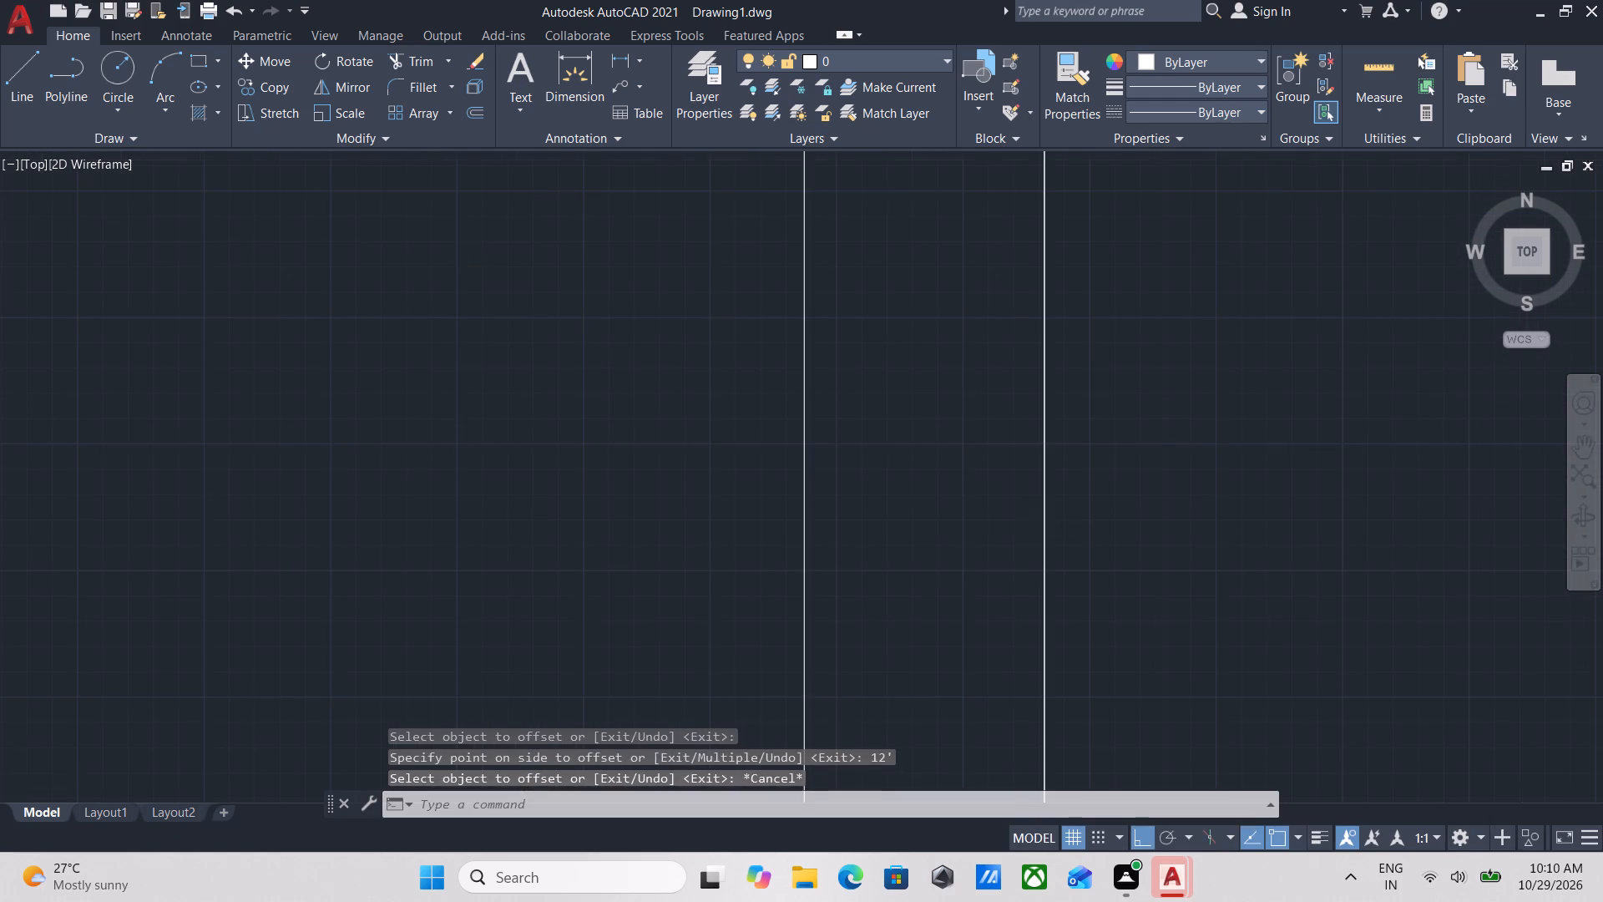
Turn on polar tracking.
{"action": "scroll", "coordinate": [1038, 531], "scroll_direction": "down", "scroll_amount": 2}
{"action": "scroll", "coordinate": [1090, 470], "scroll_direction": "down", "scroll_amount": 1}
{"action": "middle_click_drag", "start_coordinate": [1090, 470], "coordinate": [913, 572]}
{"action": "key", "text": "F10"}
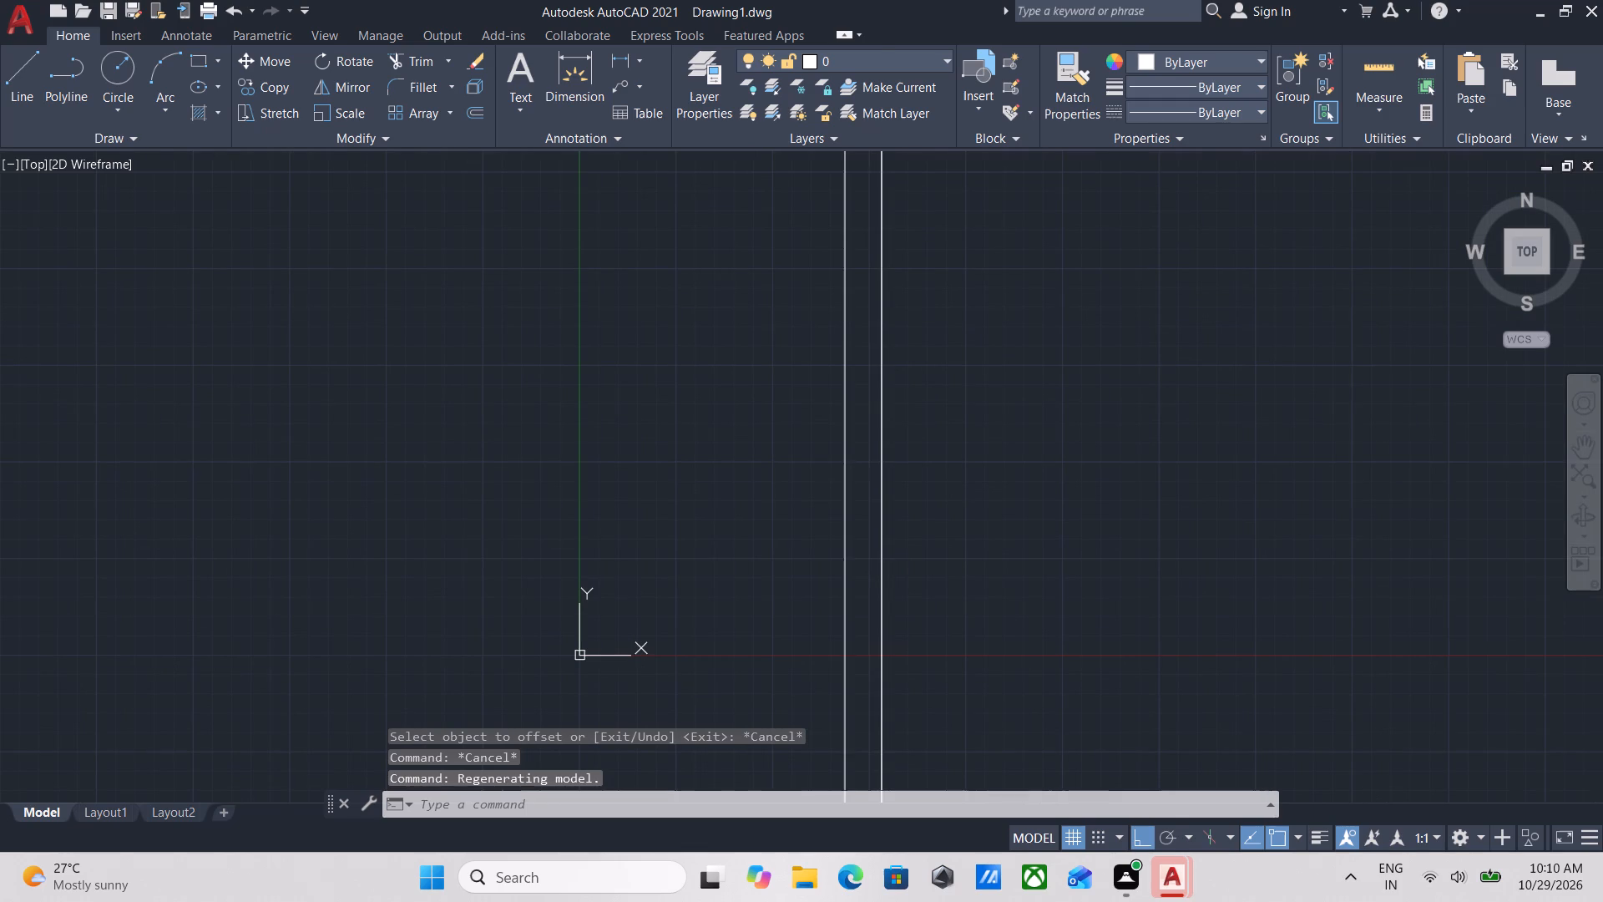
{"action": "key", "text": "Escape"}
{"action": "key", "text": "Escape"}
{"action": "key", "text": "Escape"}
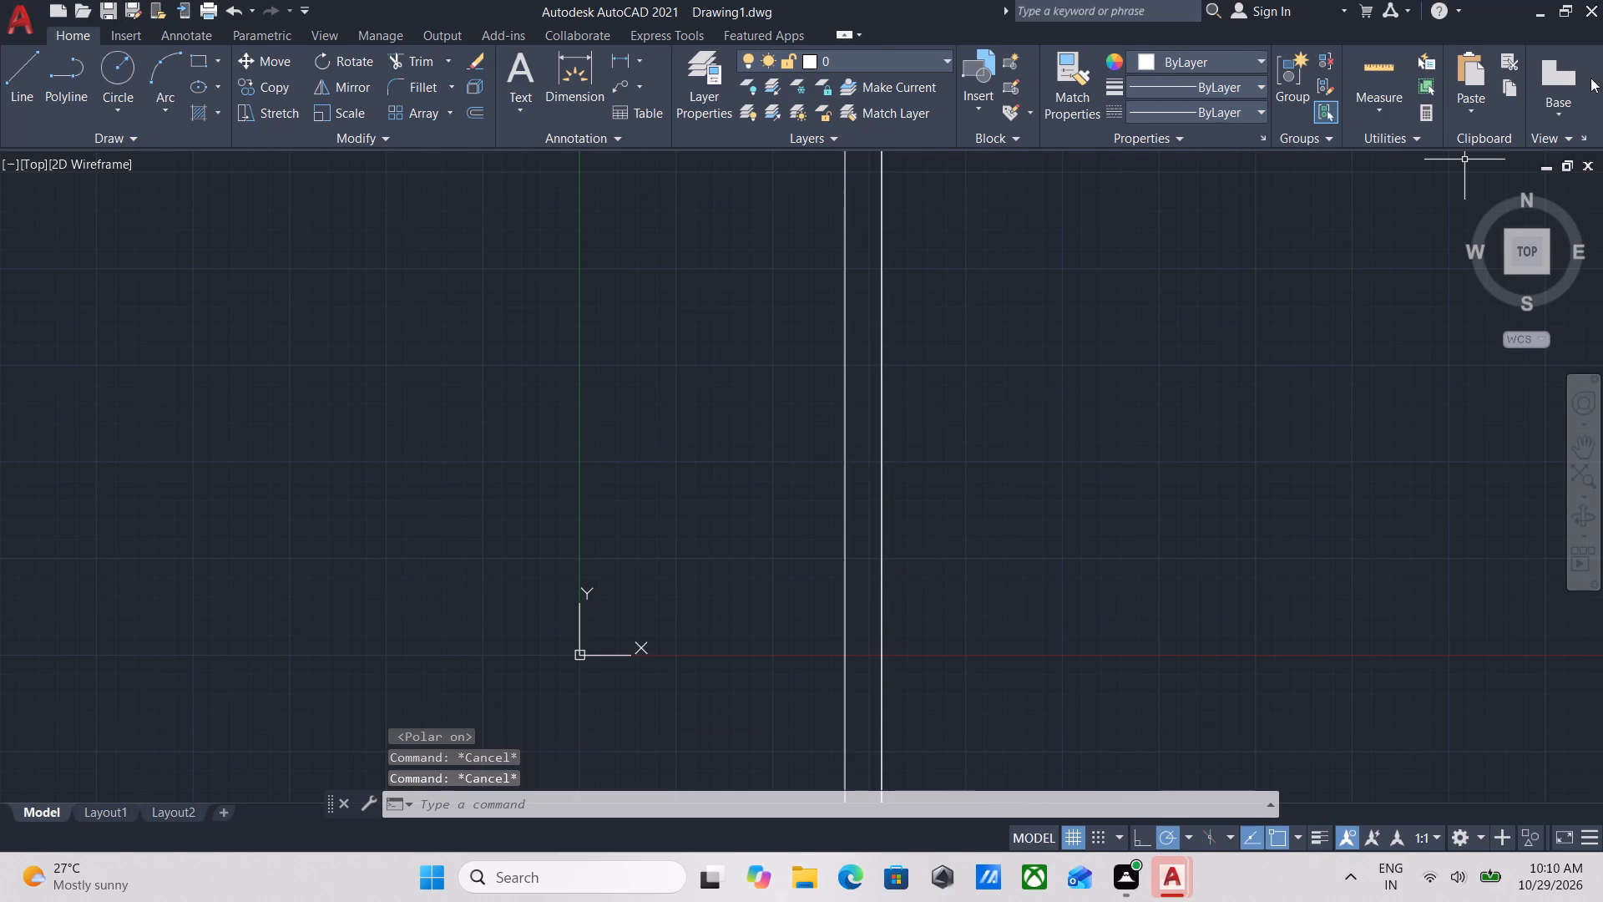
Quit the program without saving the changes to Drawing1.dwg.
{"action": "double_click", "coordinate": [1596, 13]}
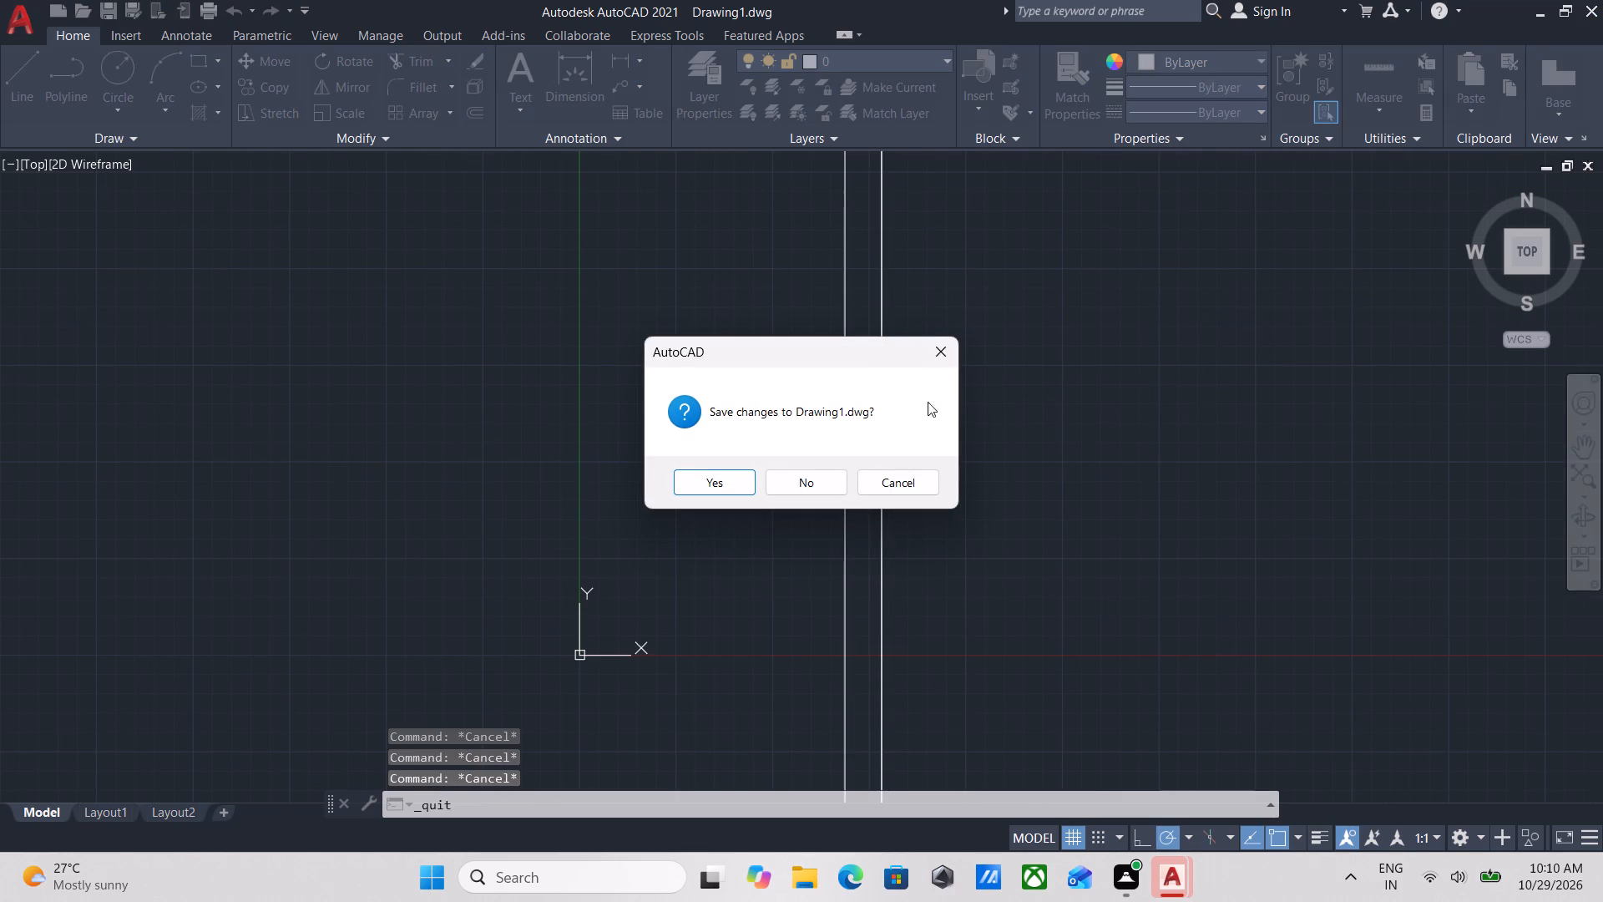
{"action": "left_click", "coordinate": [807, 482]}
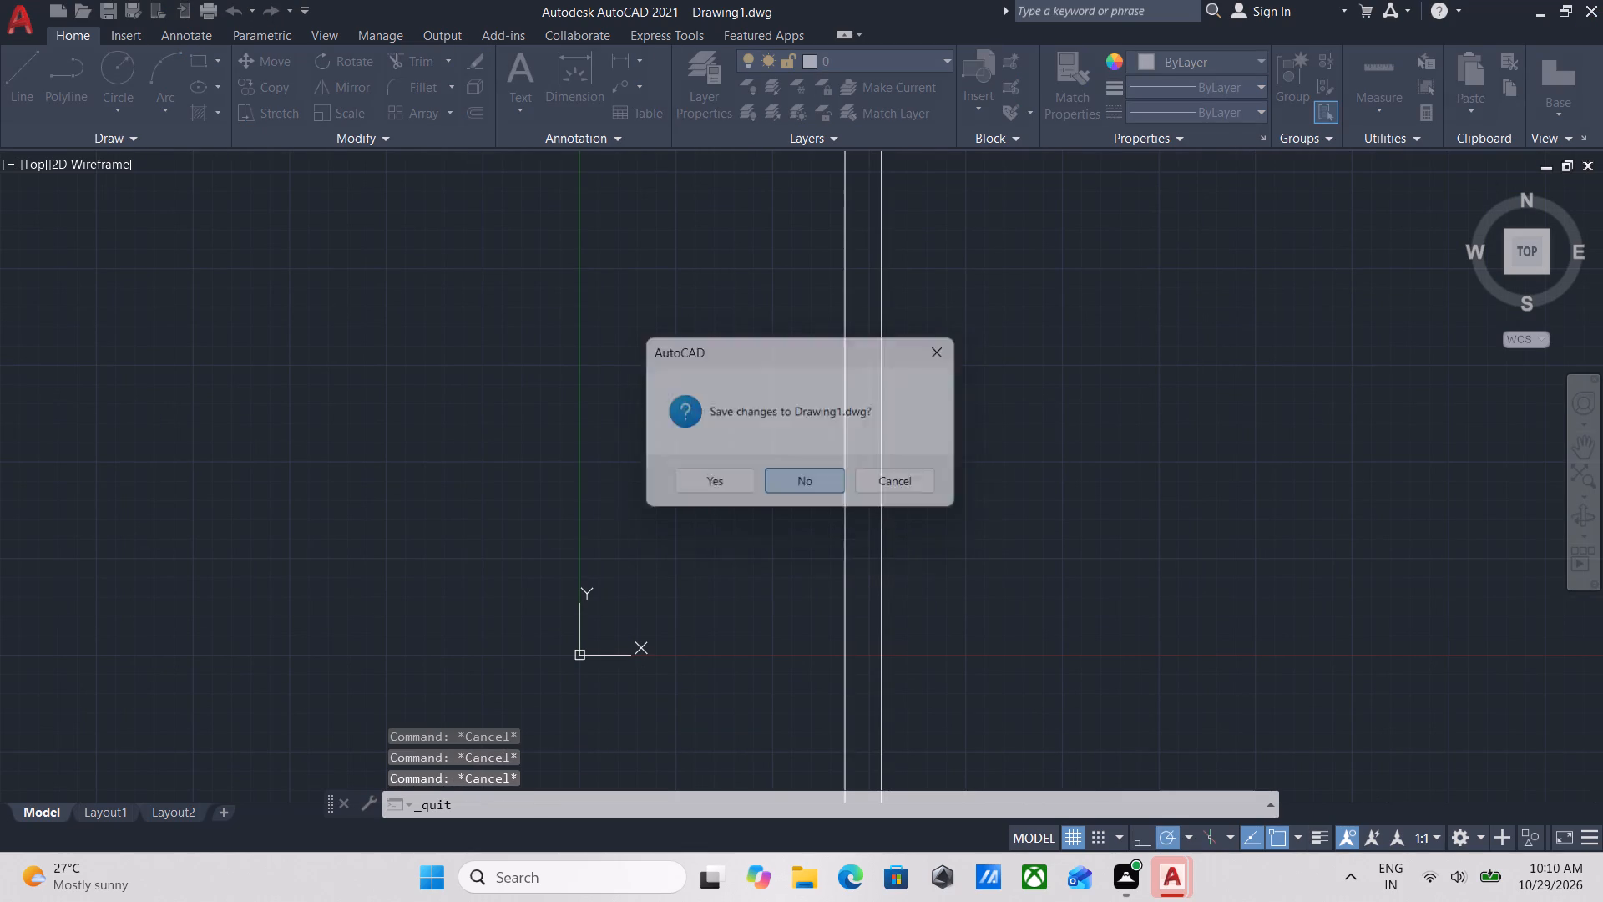
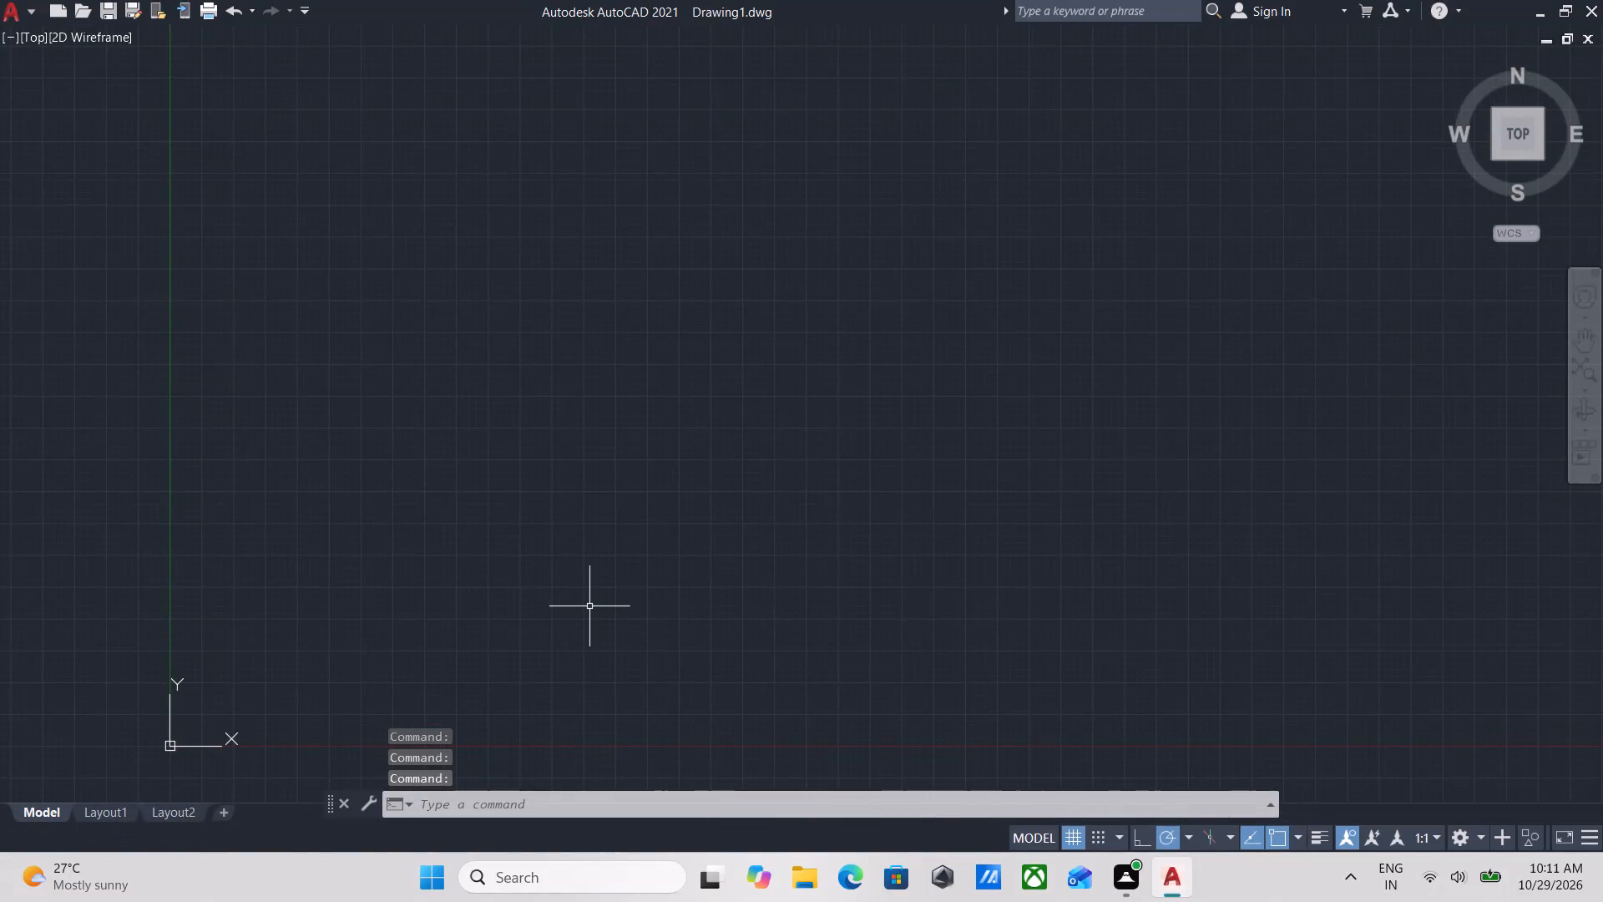
Draw a vertical construction line east of the origin with ortho mode on.
{"action": "type", "text": "xl"}
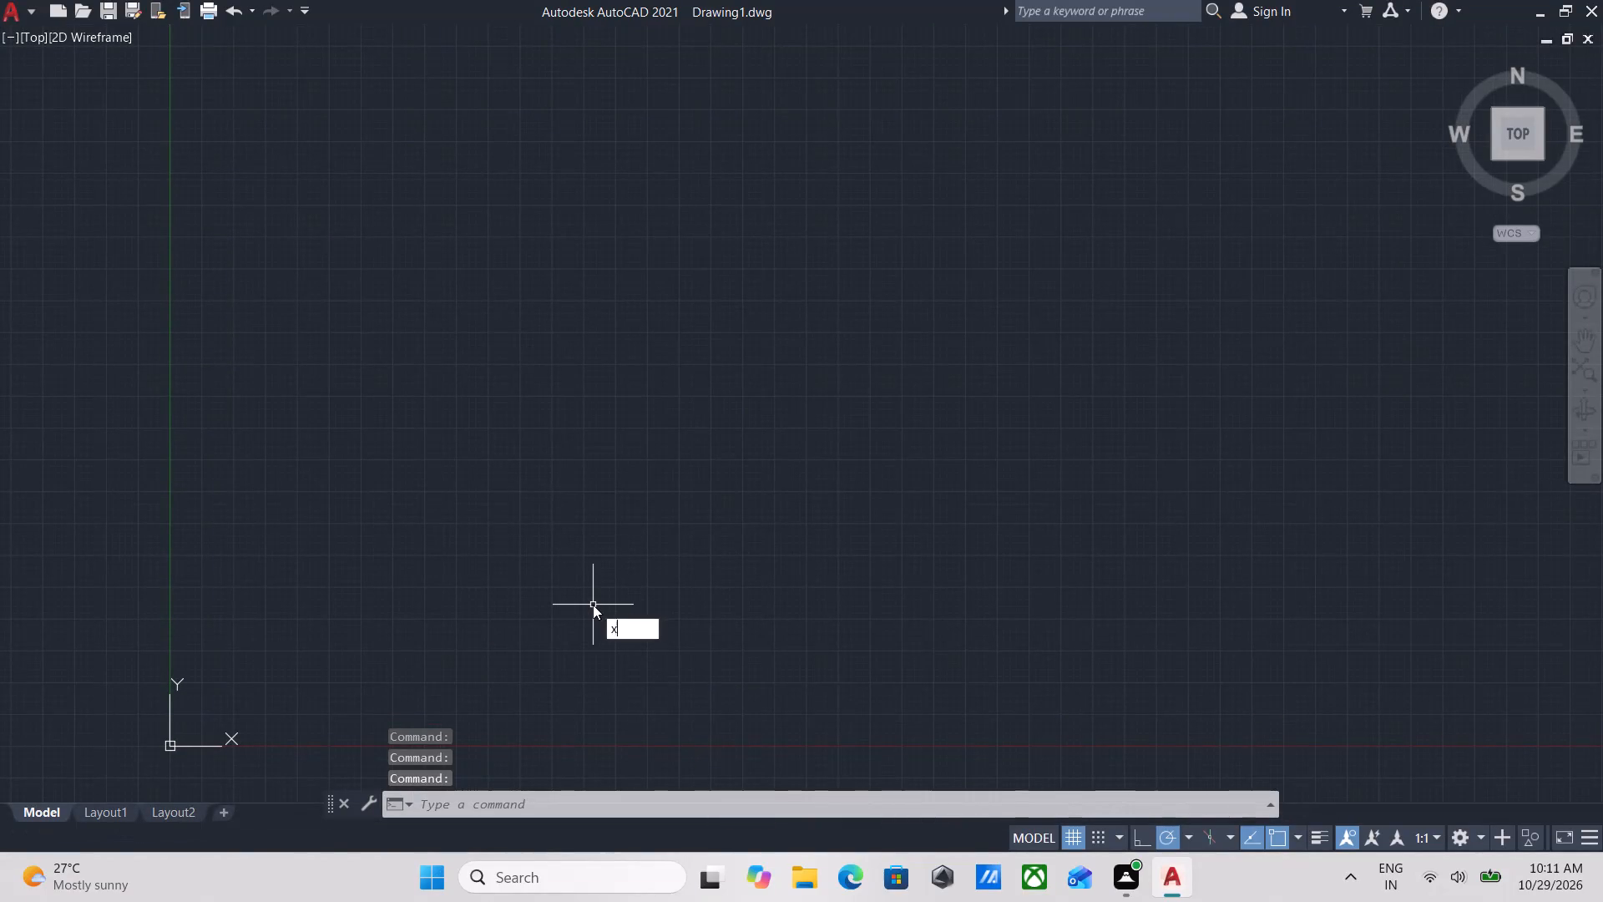
{"action": "key", "text": "Return"}
{"action": "left_click", "coordinate": [1211, 456]}
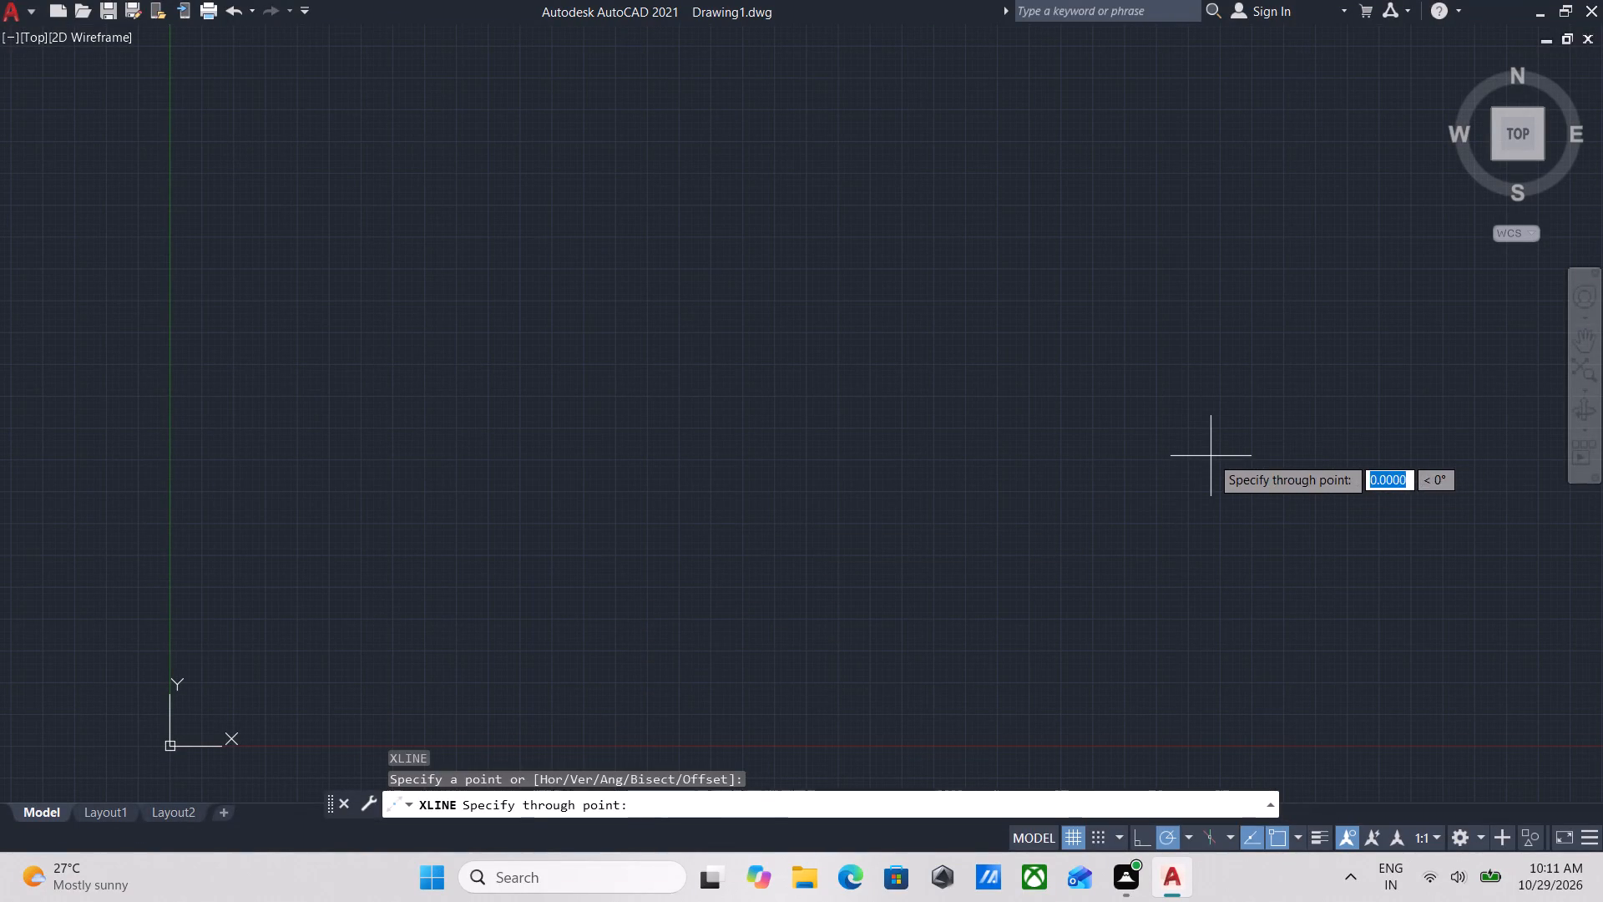
{"action": "key", "text": "F8"}
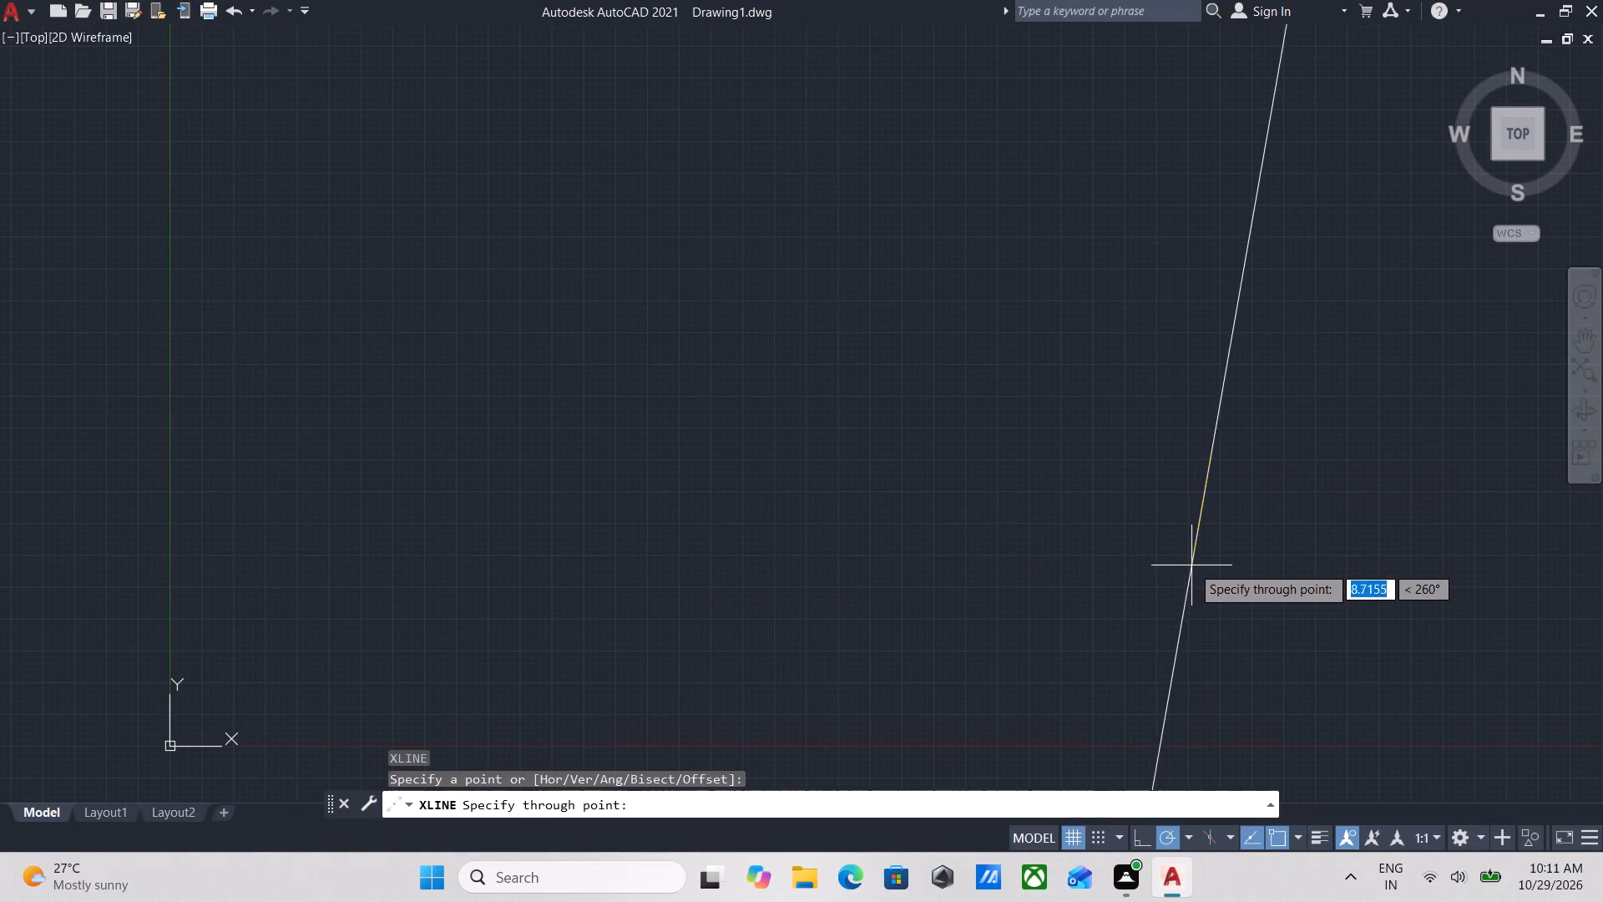
{"action": "left_click", "coordinate": [1233, 530]}
{"action": "key", "text": "Escape"}
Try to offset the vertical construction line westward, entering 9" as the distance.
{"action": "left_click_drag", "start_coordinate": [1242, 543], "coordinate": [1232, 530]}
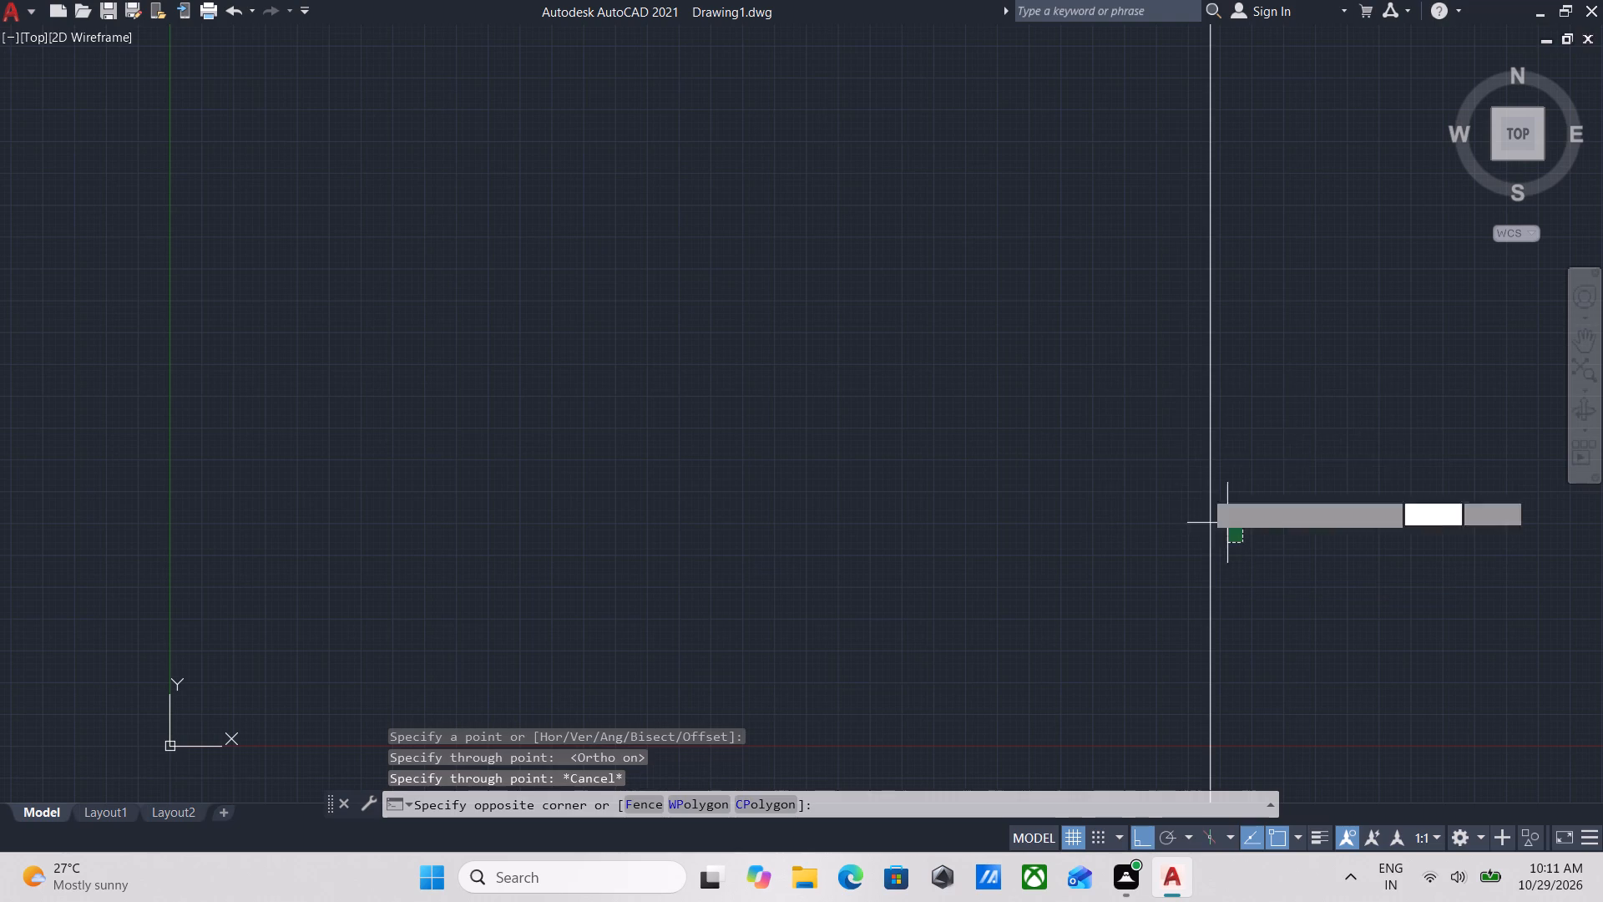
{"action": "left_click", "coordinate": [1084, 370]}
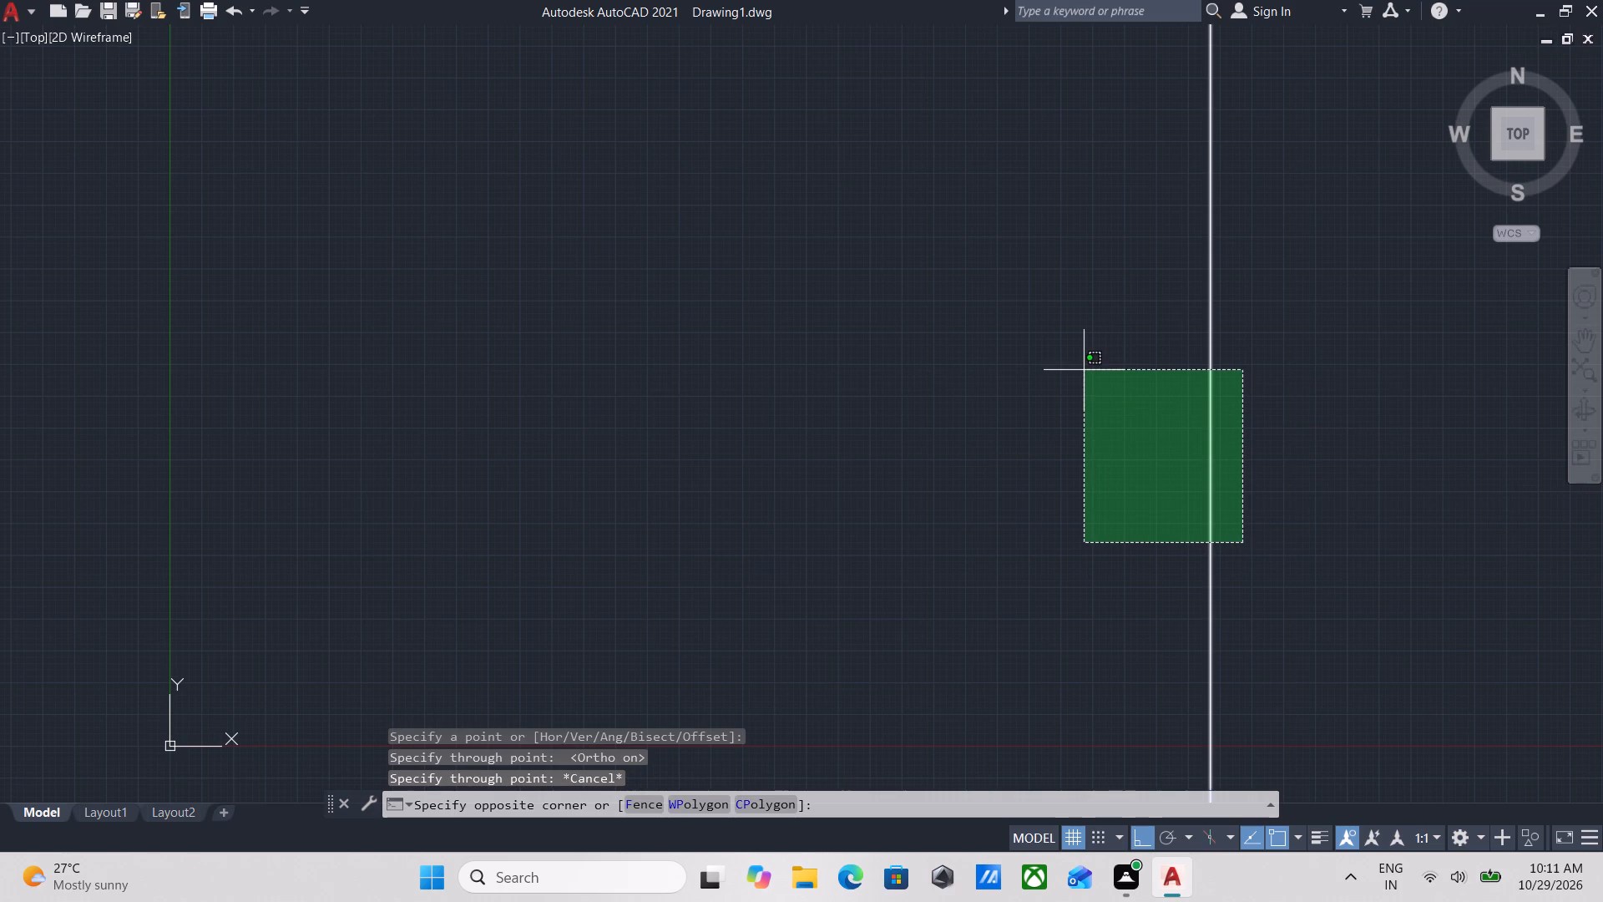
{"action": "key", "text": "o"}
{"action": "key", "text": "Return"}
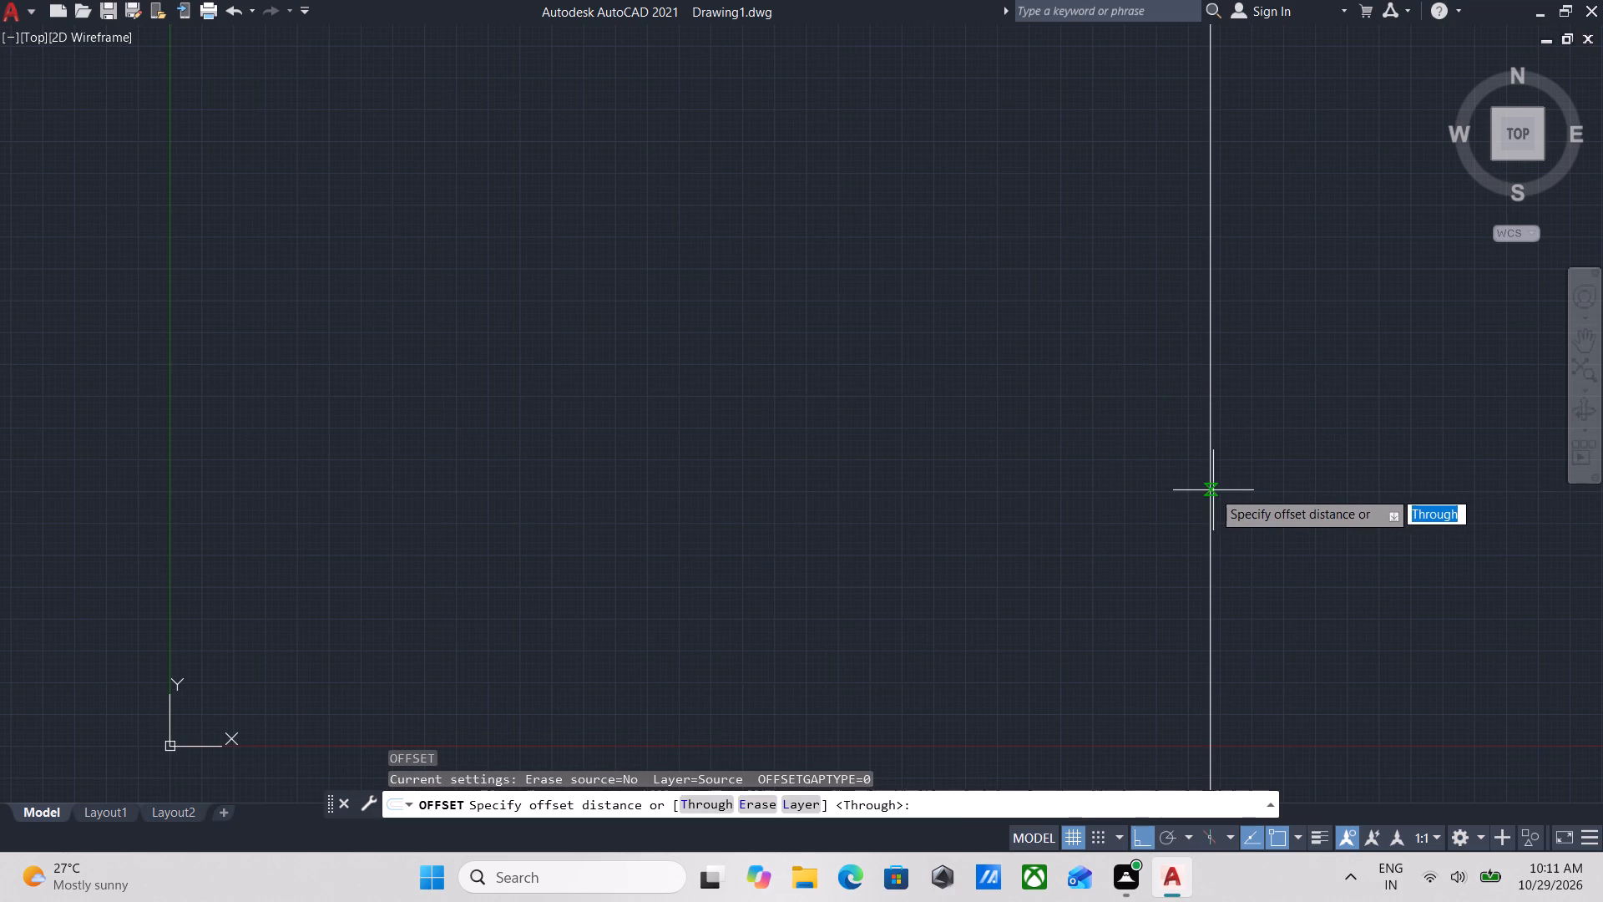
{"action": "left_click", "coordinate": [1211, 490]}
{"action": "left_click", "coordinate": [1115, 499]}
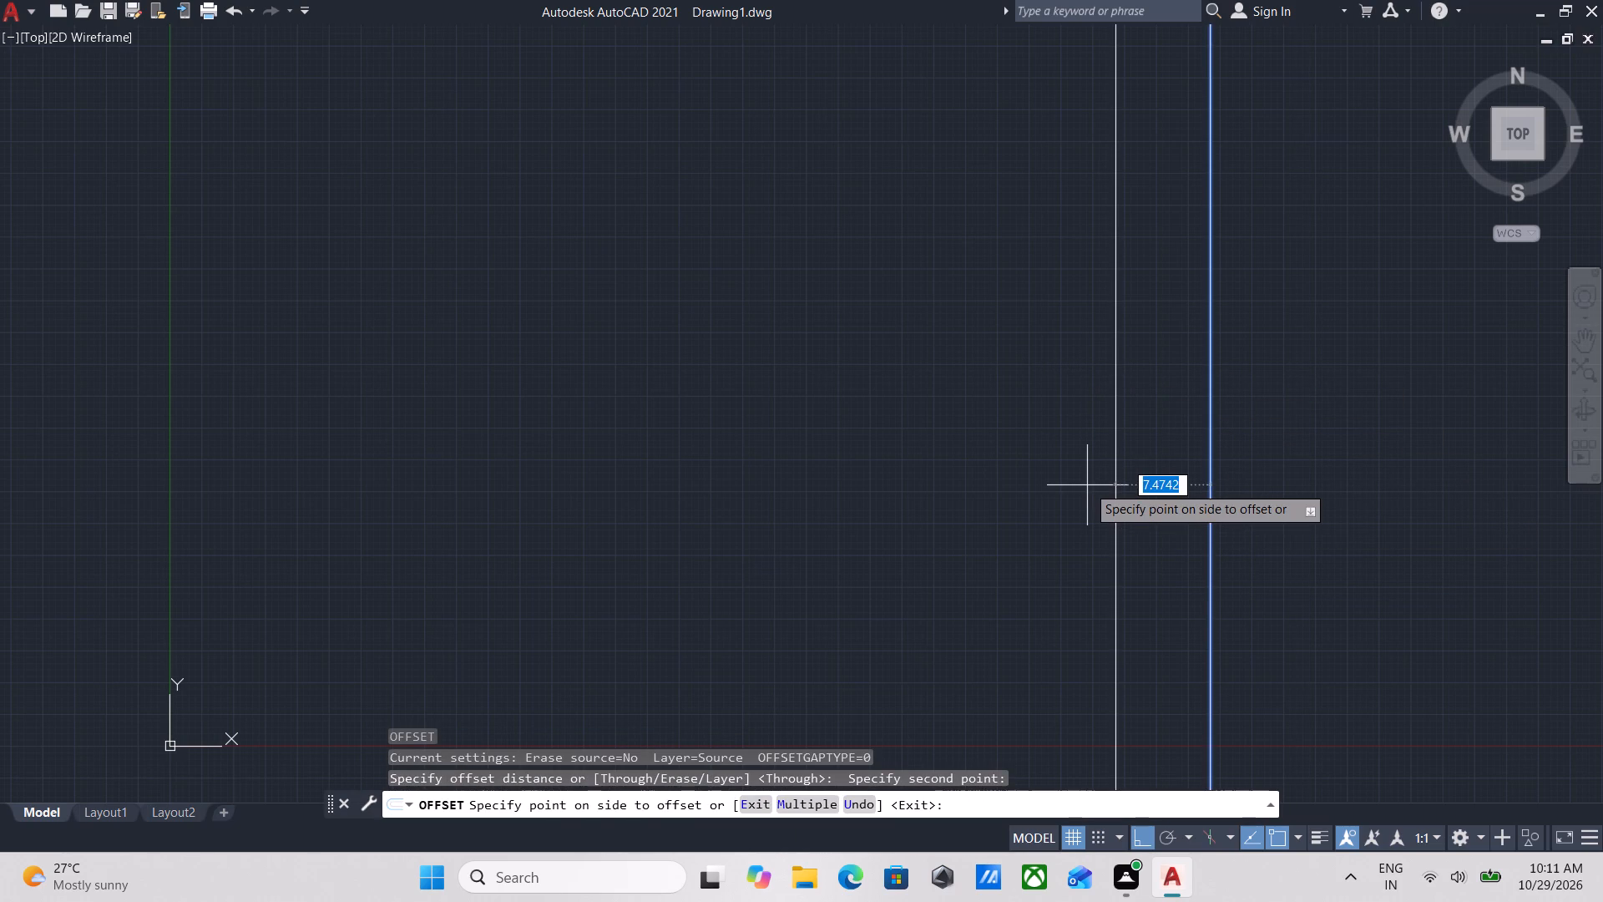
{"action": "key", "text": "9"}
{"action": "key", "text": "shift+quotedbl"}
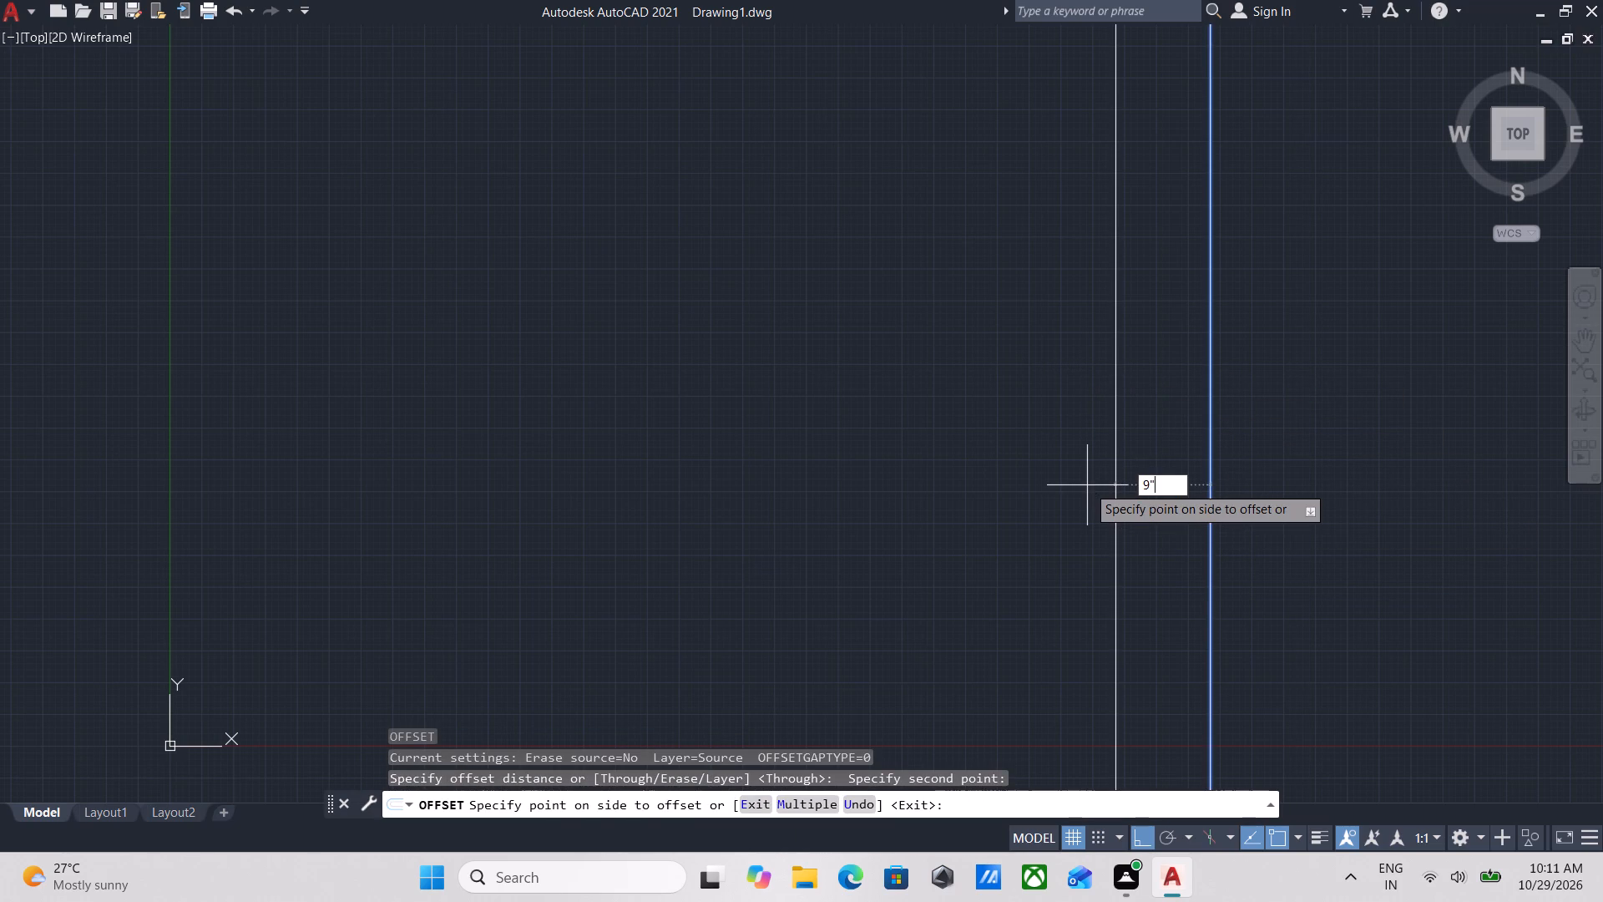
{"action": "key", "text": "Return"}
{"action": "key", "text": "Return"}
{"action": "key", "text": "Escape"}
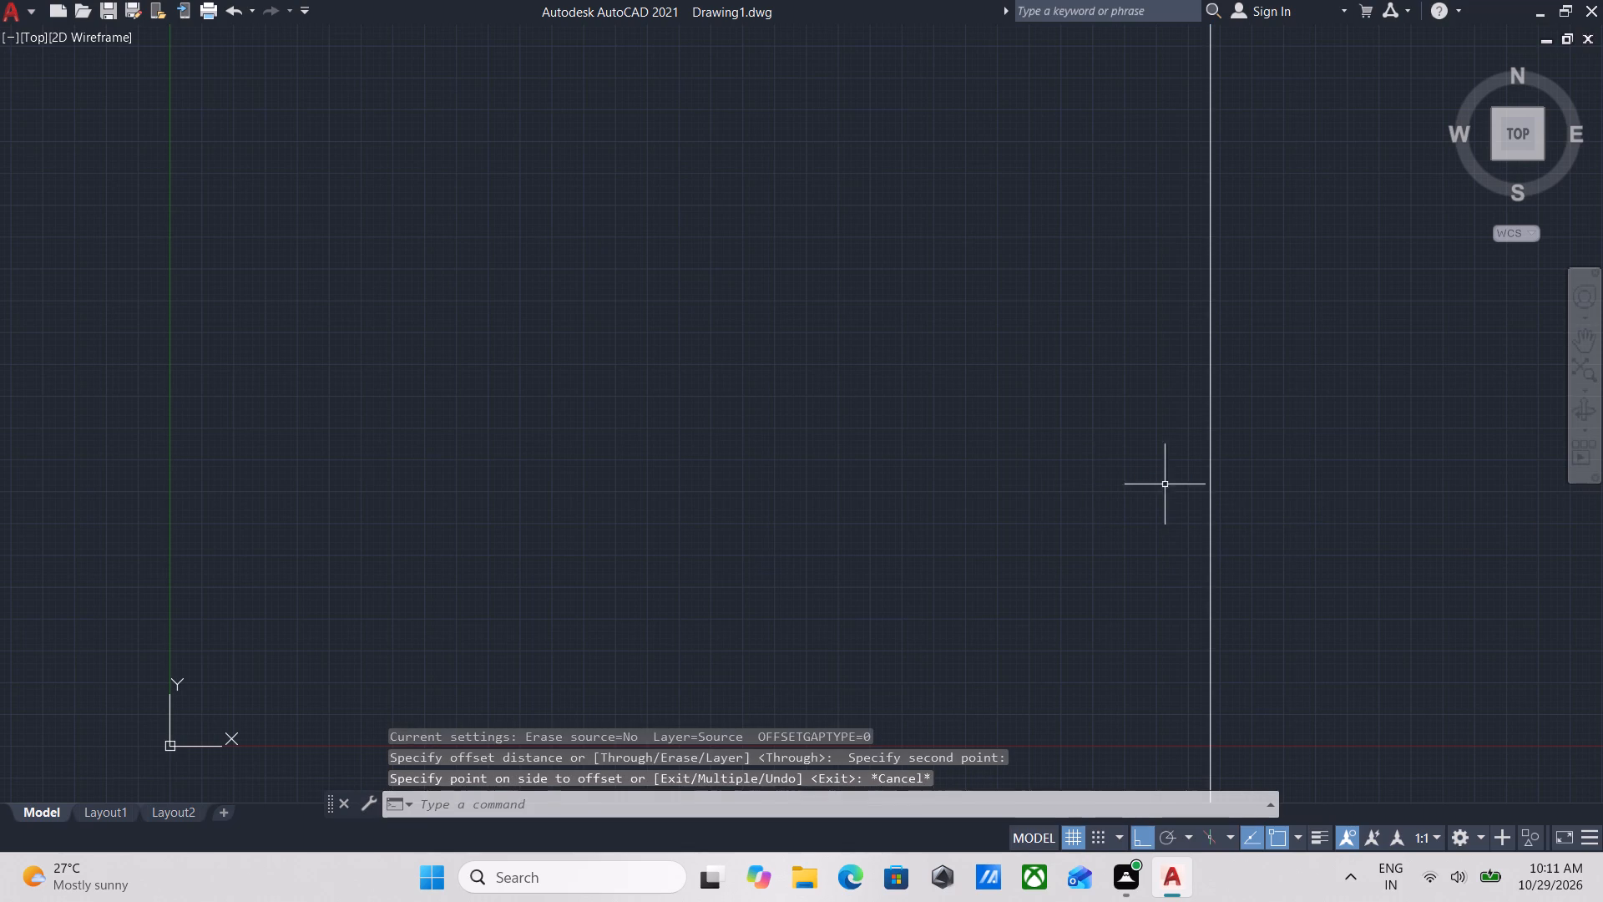
Offset the vertical construction line 9 units to the west.
{"action": "left_click", "coordinate": [1279, 589]}
{"action": "left_click", "coordinate": [1152, 512]}
{"action": "key", "text": "o"}
{"action": "key", "text": "Return"}
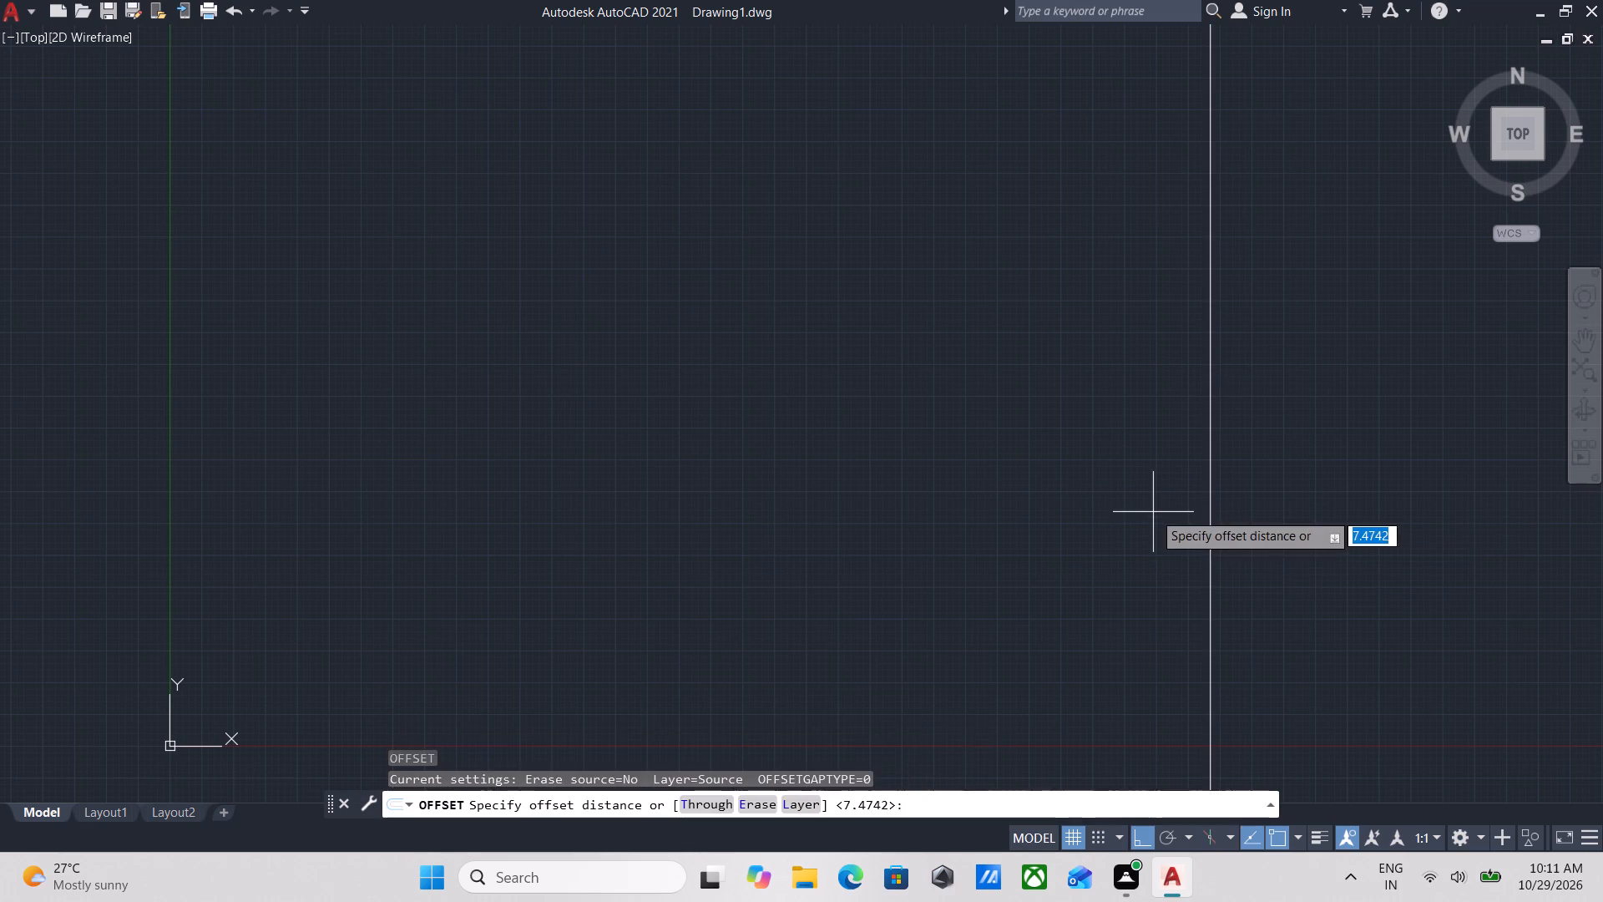
{"action": "left_click", "coordinate": [1203, 516]}
{"action": "left_click", "coordinate": [1096, 521]}
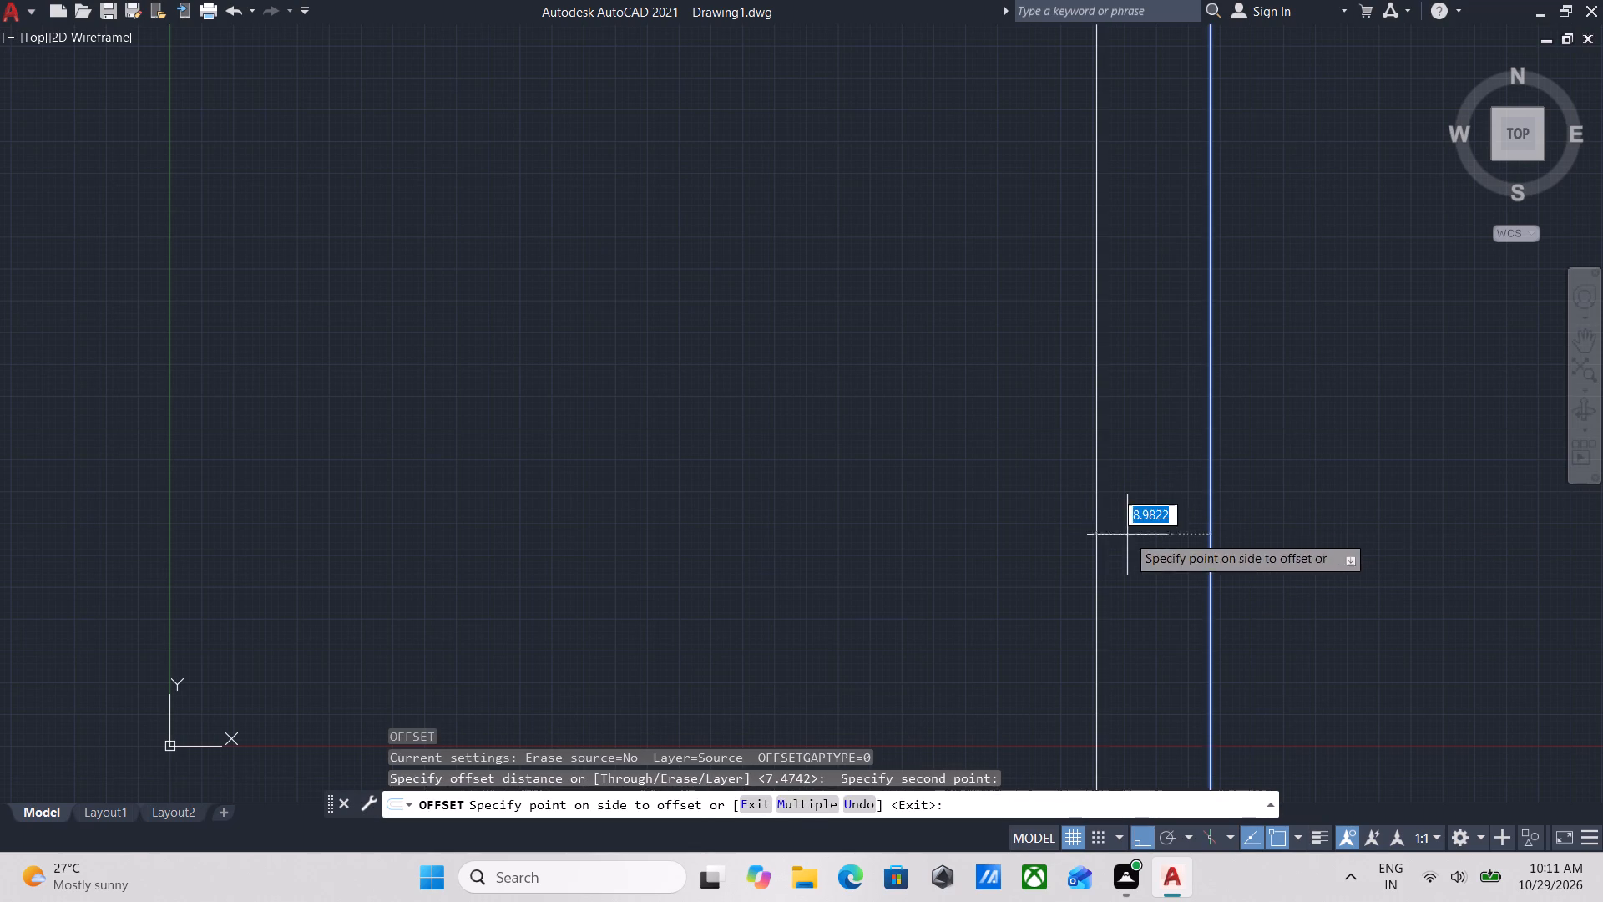
{"action": "key", "text": "9"}
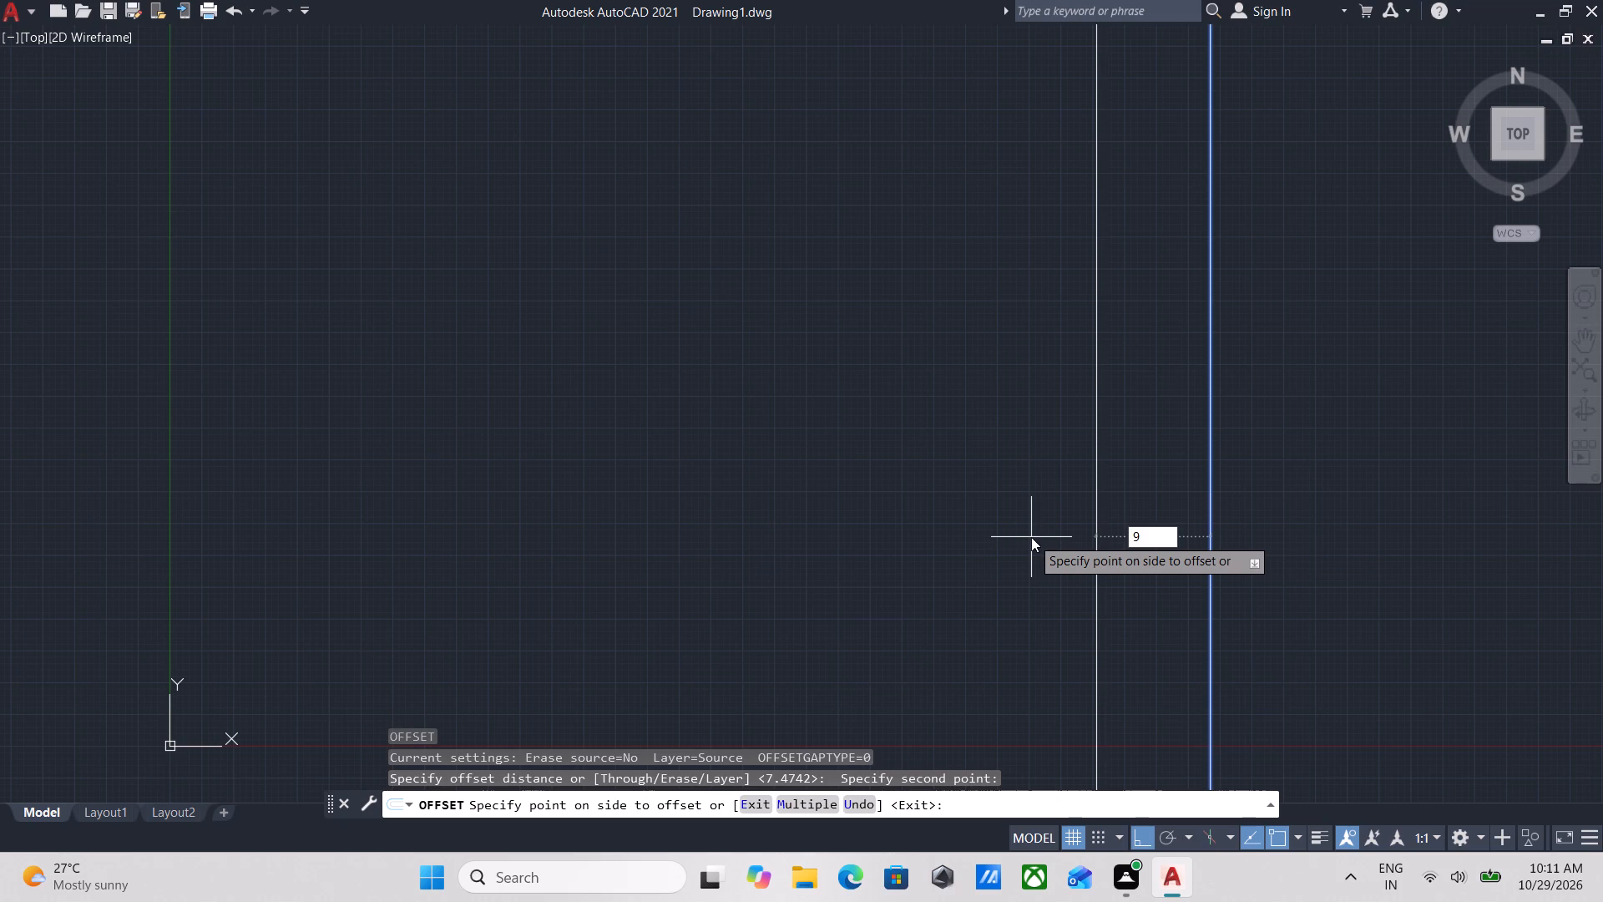
{"action": "key", "text": "Return"}
{"action": "key", "text": "Escape"}
{"action": "key", "text": "Escape"}
Restore the ribbon display with the RIBBON command.
{"action": "scroll", "coordinate": [1038, 494], "scroll_direction": "down", "scroll_amount": 3}
{"action": "middle_click_drag", "start_coordinate": [1035, 494], "coordinate": [1005, 513]}
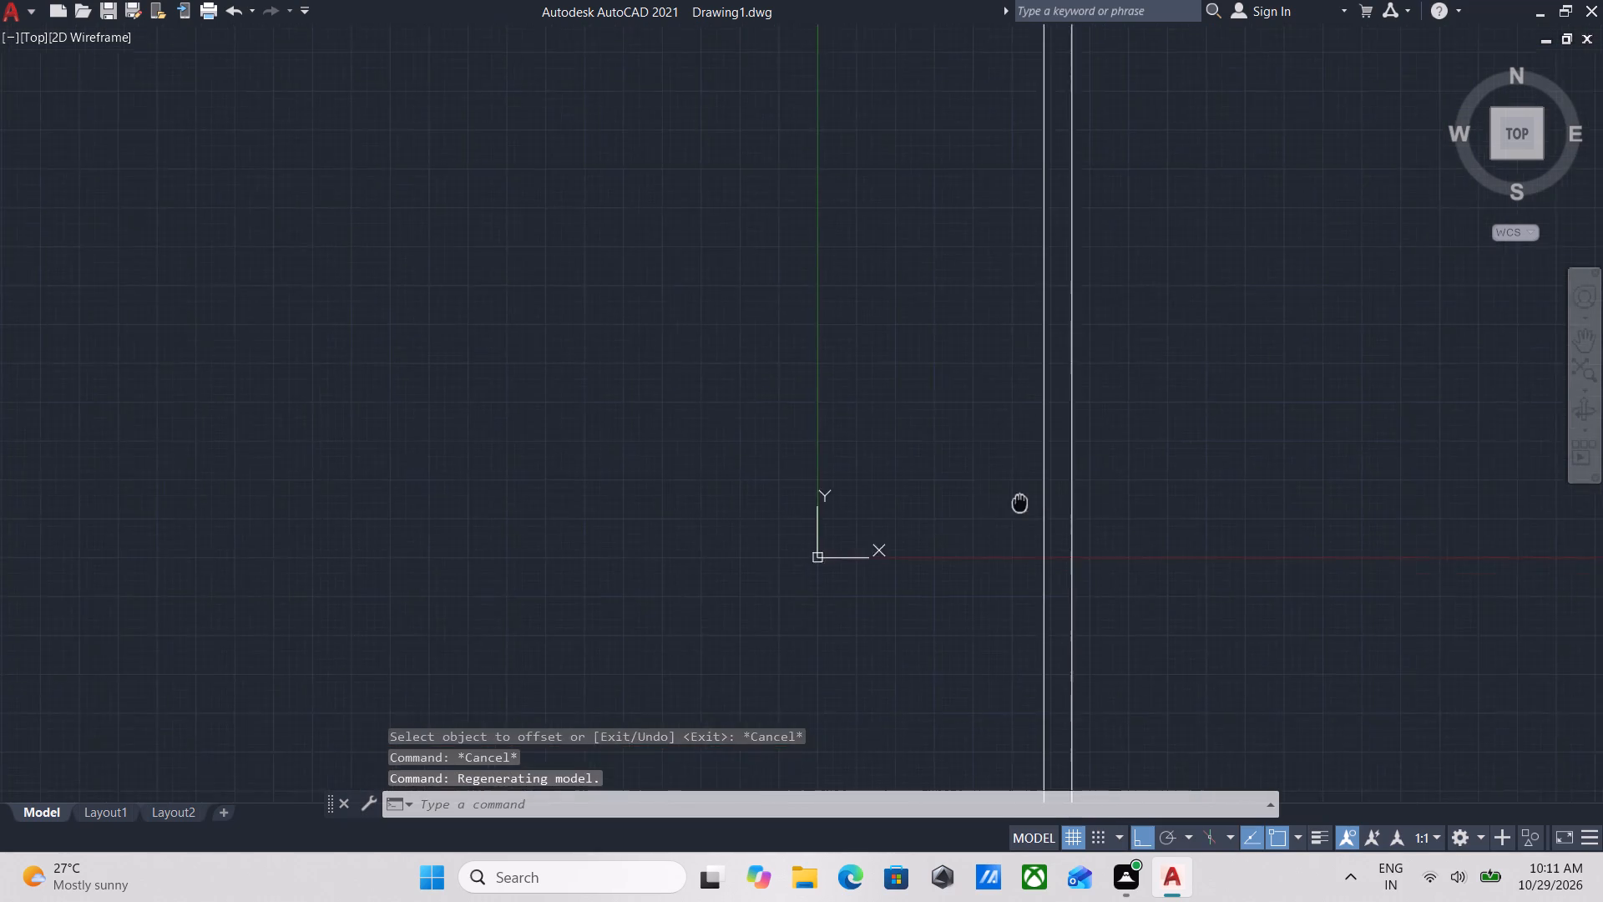
{"action": "middle_click_drag", "start_coordinate": [1005, 513], "coordinate": [966, 545]}
{"action": "type", "text": "ribbon"}
{"action": "key", "text": "Return"}
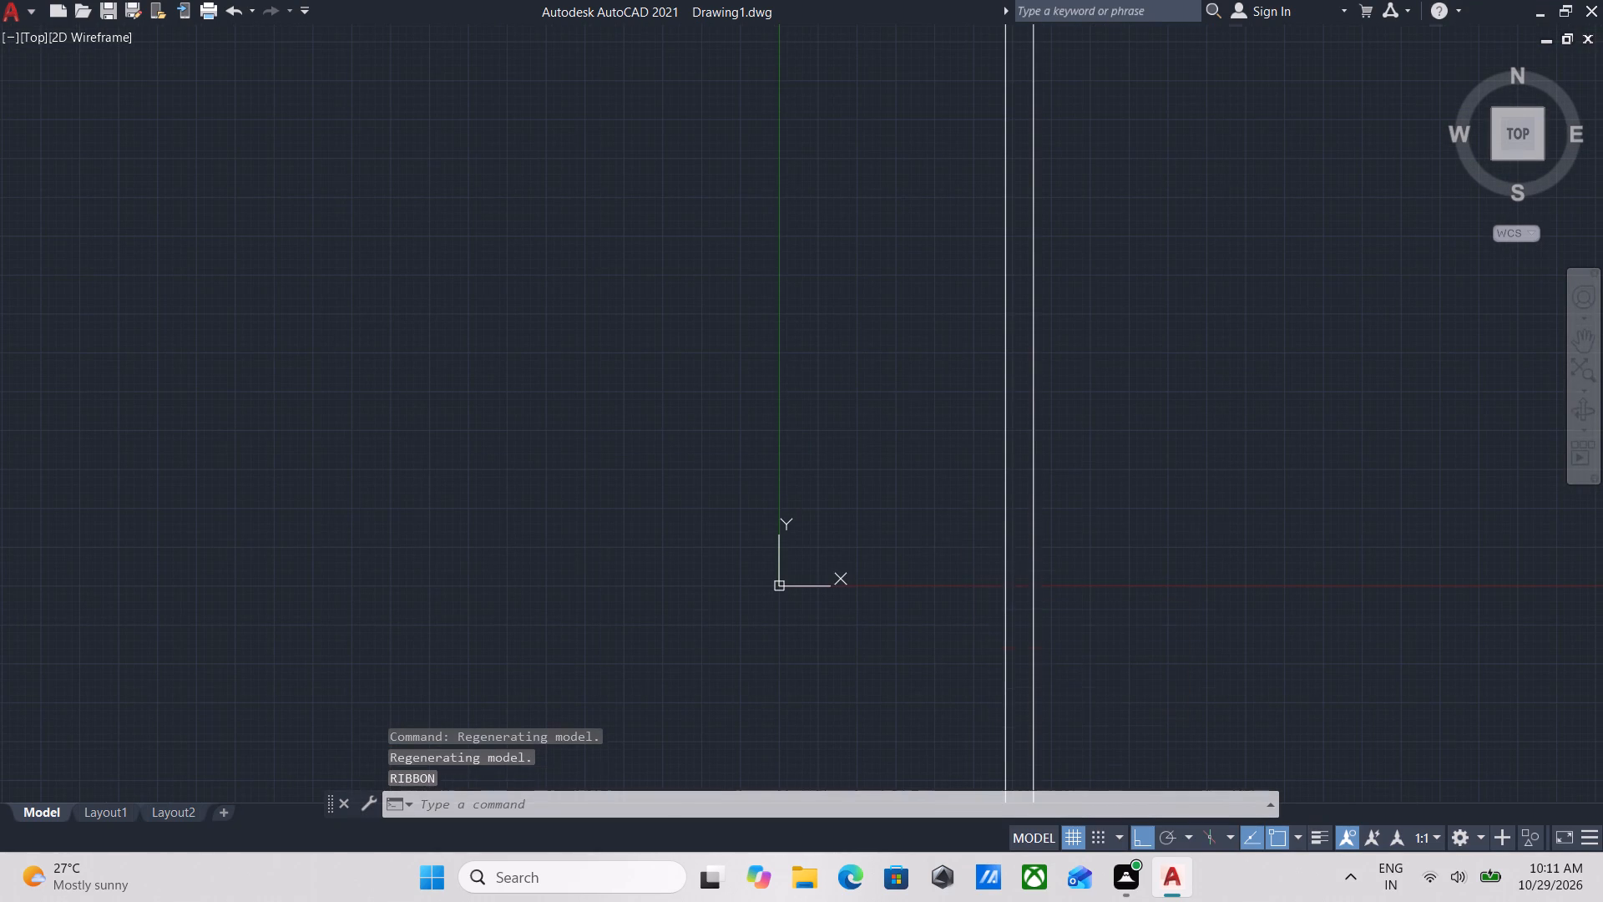
Set the drawing's length units to Engineering with 0'-0" precision.
{"action": "scroll", "coordinate": [1122, 568], "scroll_direction": "up", "scroll_amount": 3}
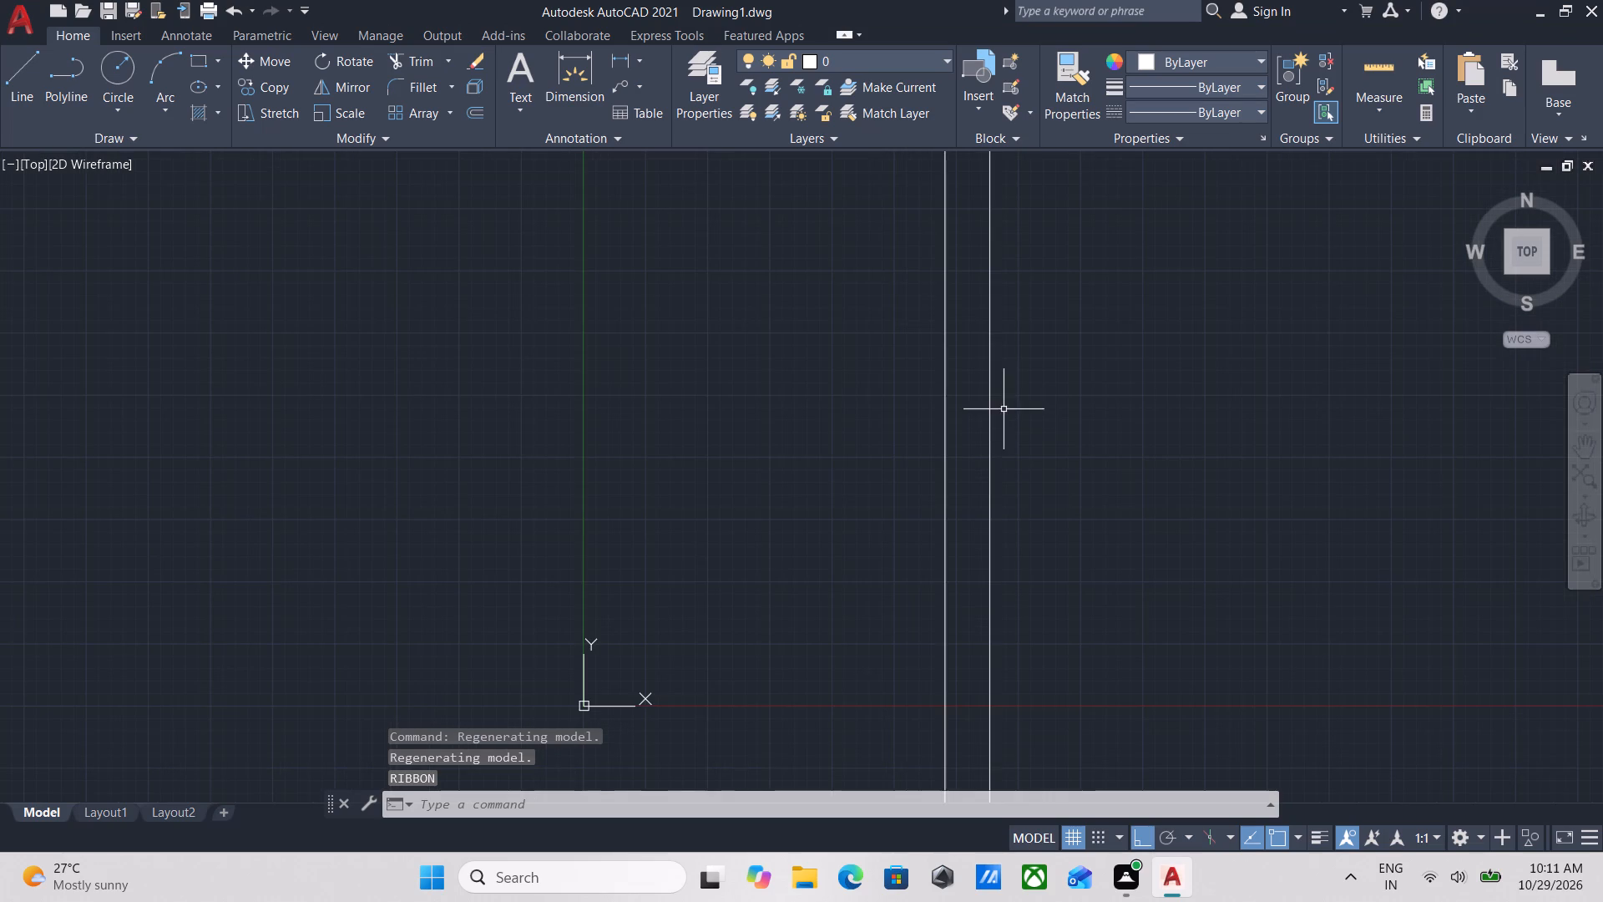
{"action": "middle_click_drag", "start_coordinate": [978, 362], "coordinate": [898, 568]}
{"action": "scroll", "coordinate": [898, 568], "scroll_direction": "up", "scroll_amount": 1}
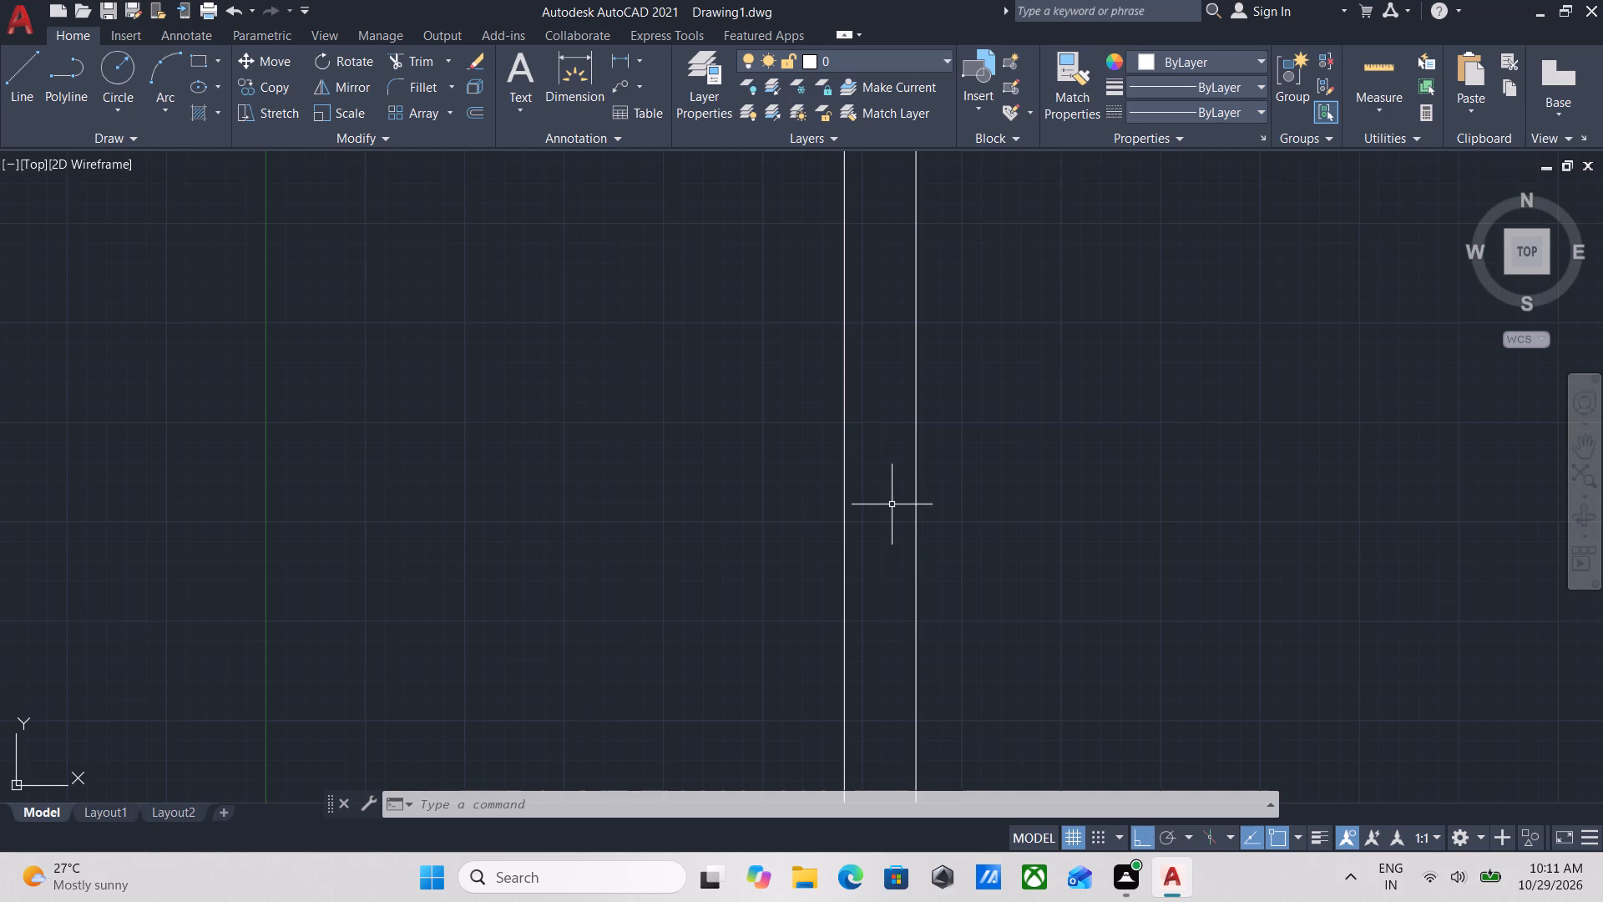
{"action": "type", "text": "un"}
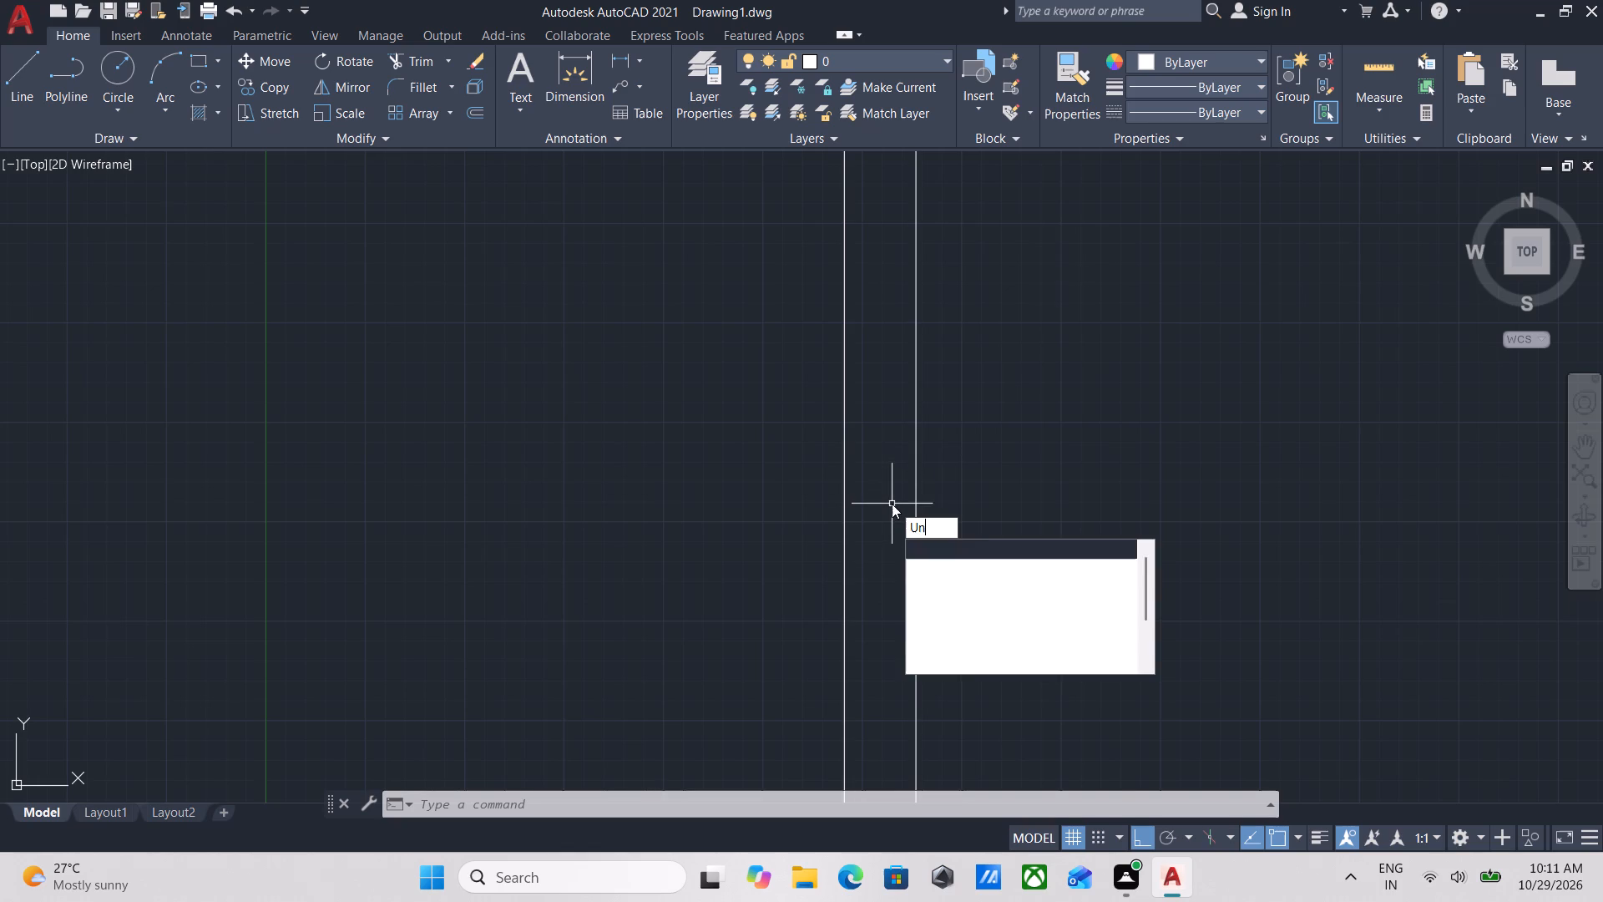
{"action": "key", "text": "Return"}
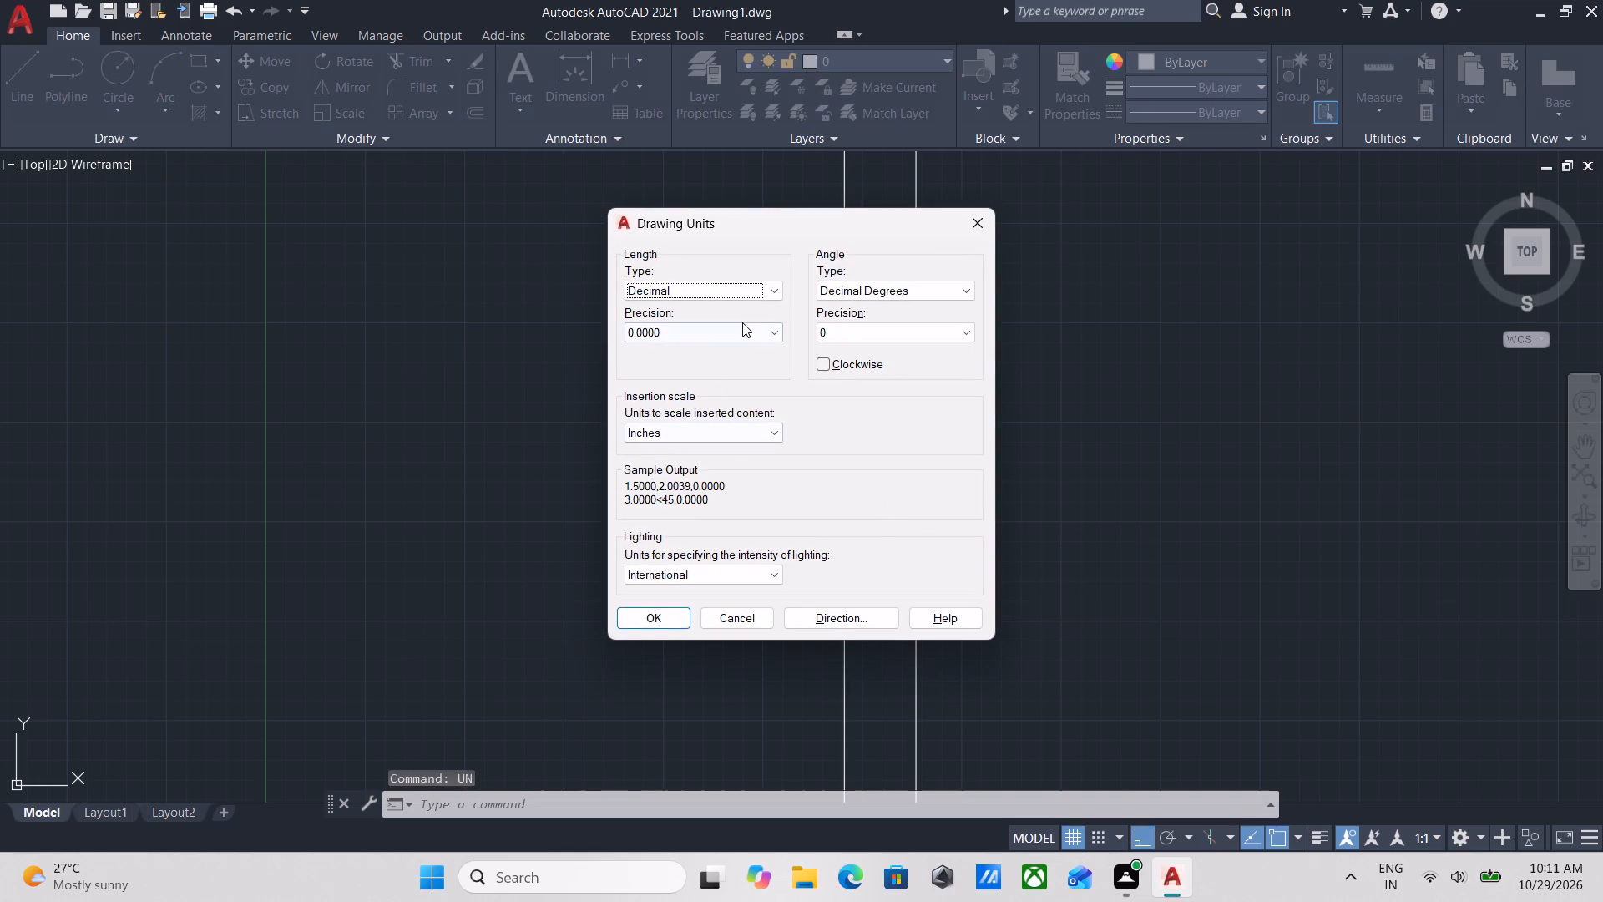
{"action": "left_click", "coordinate": [769, 291]}
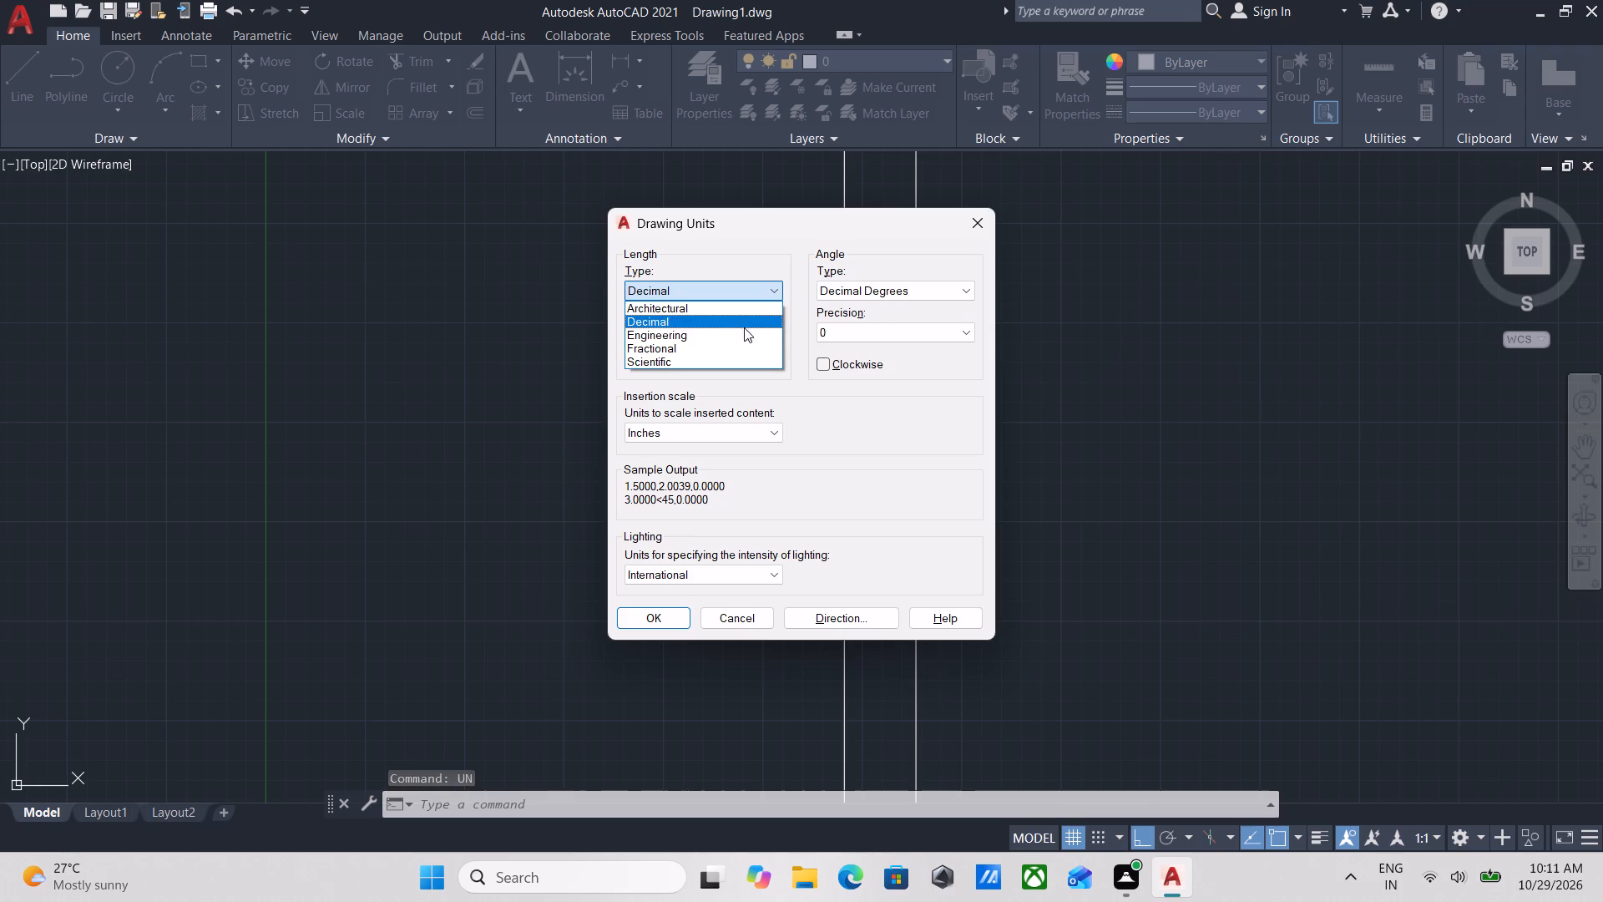
{"action": "left_click", "coordinate": [739, 334]}
{"action": "left_click", "coordinate": [762, 337]}
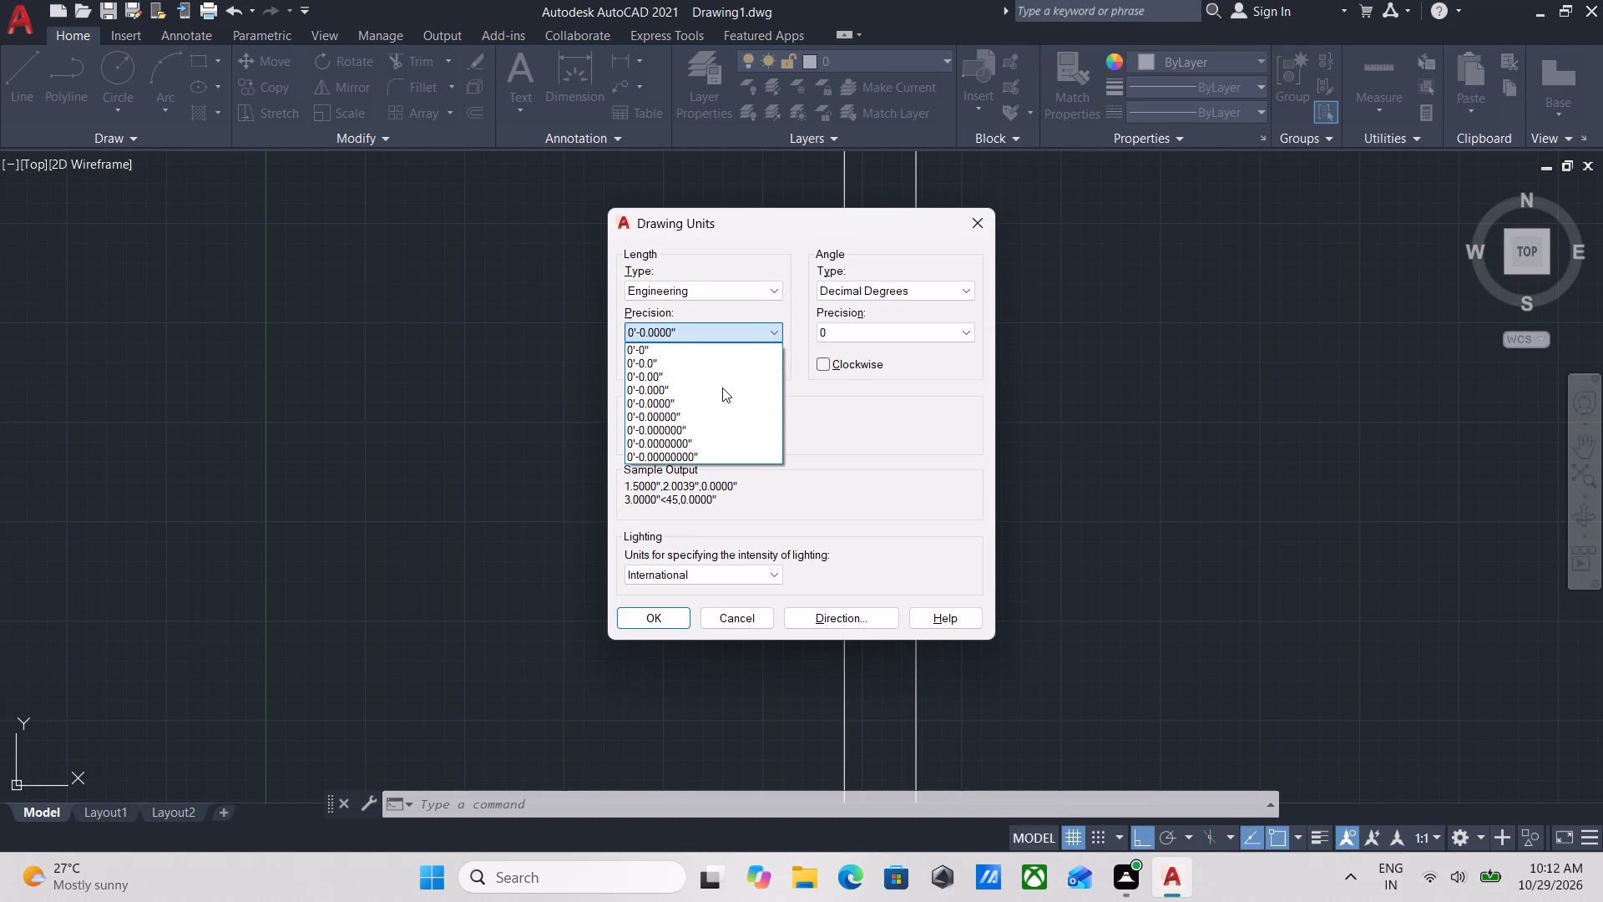
{"action": "left_click", "coordinate": [714, 347]}
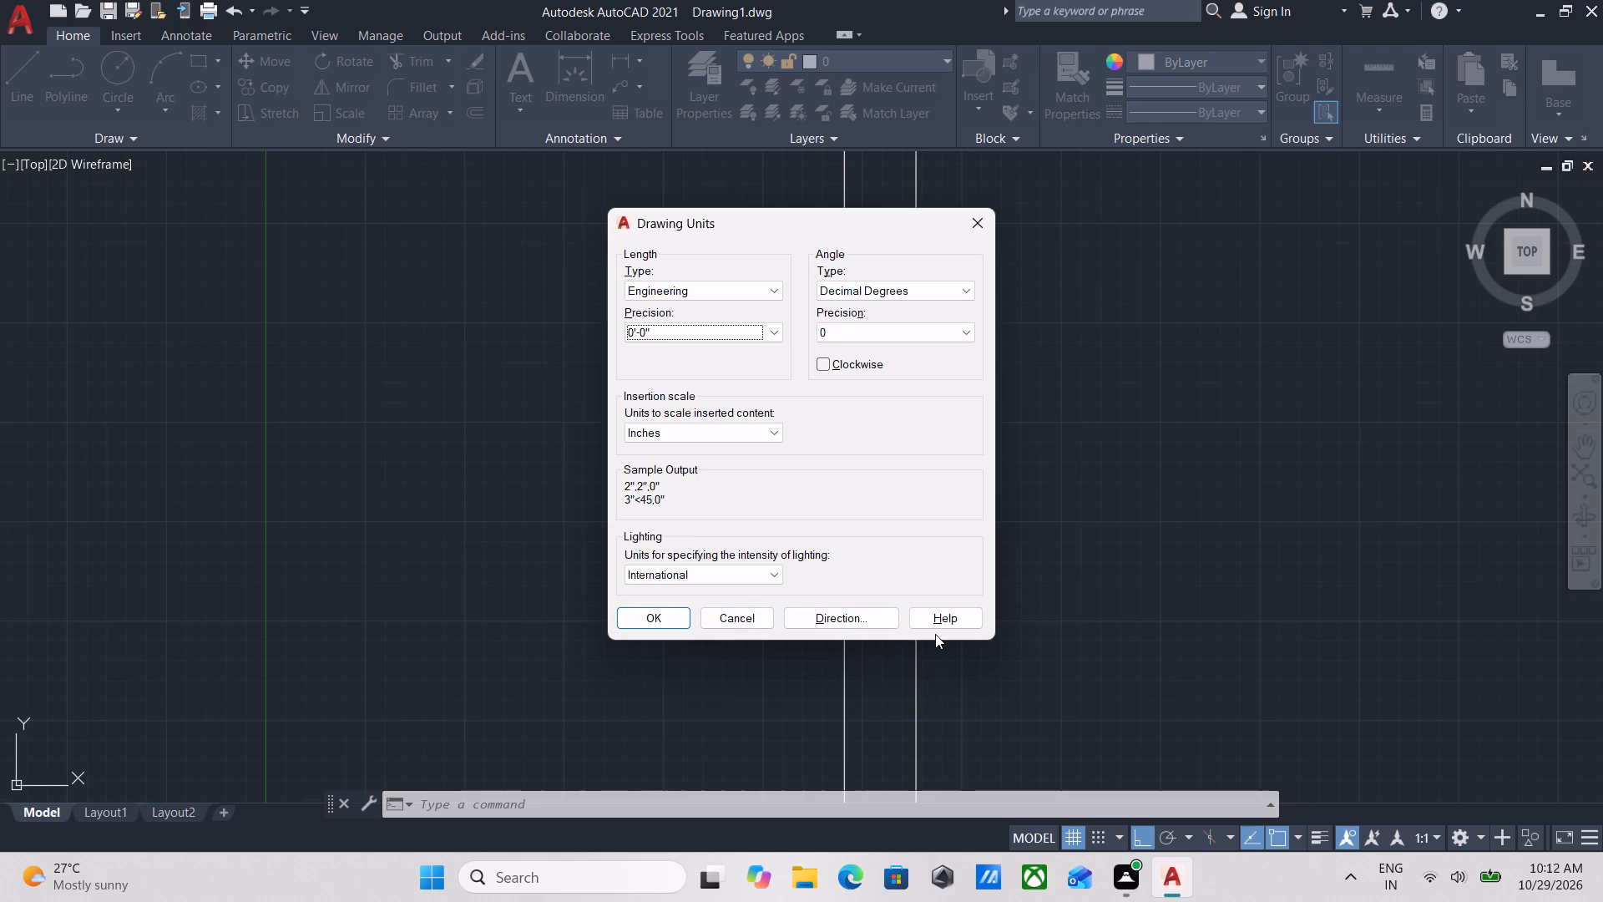
{"action": "left_click", "coordinate": [660, 604]}
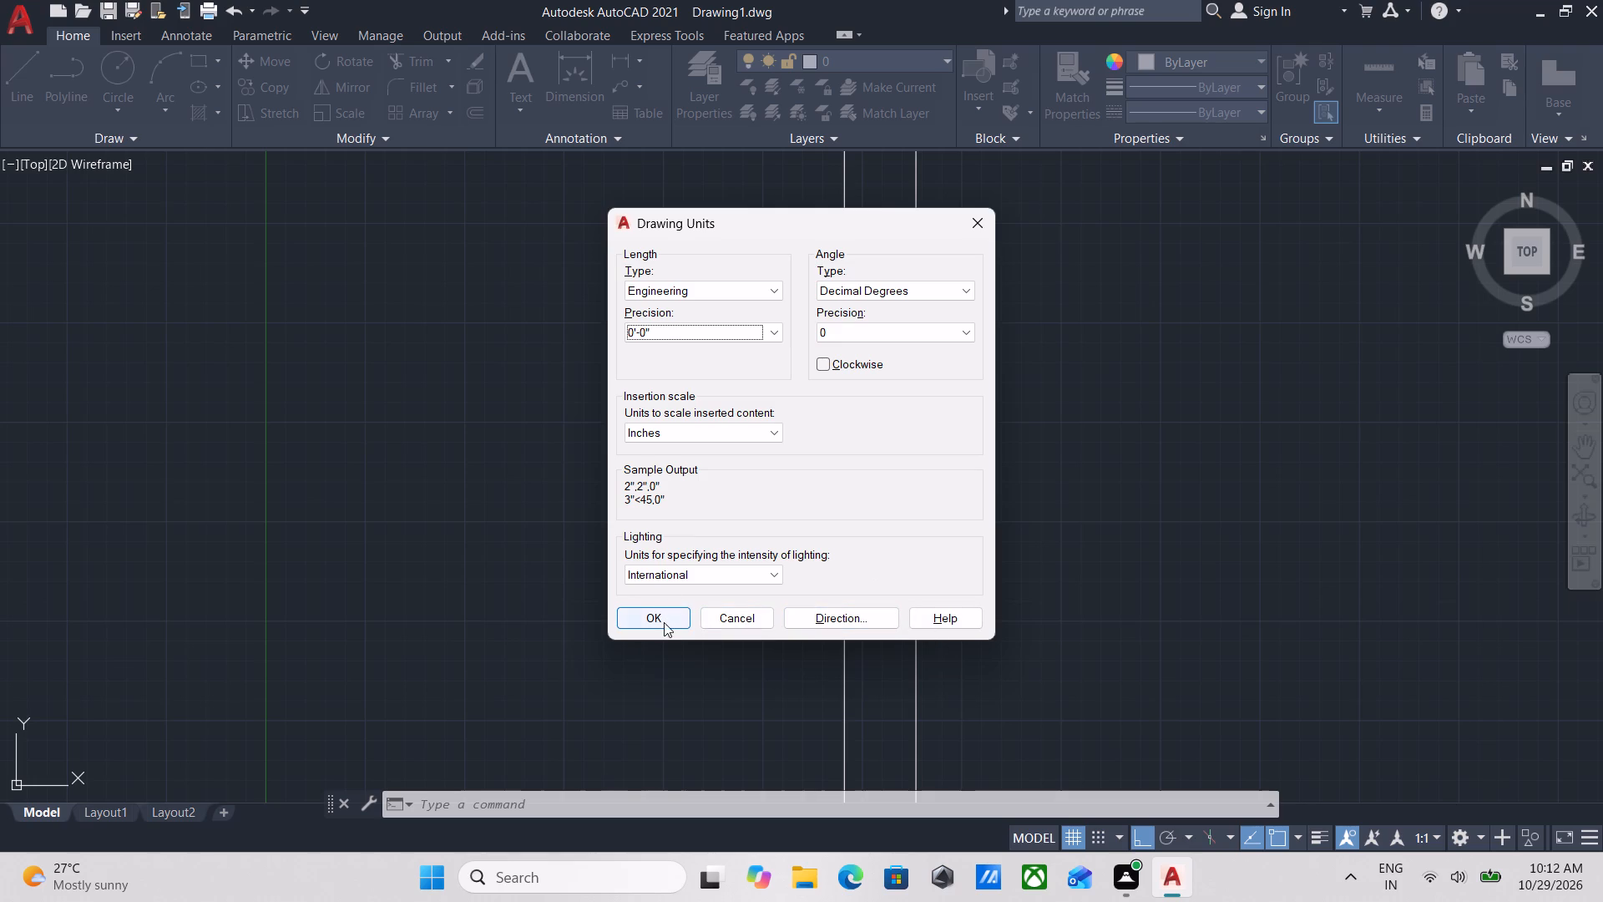
{"action": "left_click", "coordinate": [660, 618]}
Offset the western one of the two vertical construction lines 12' to the west.
{"action": "scroll", "coordinate": [855, 467], "scroll_direction": "down", "scroll_amount": 3}
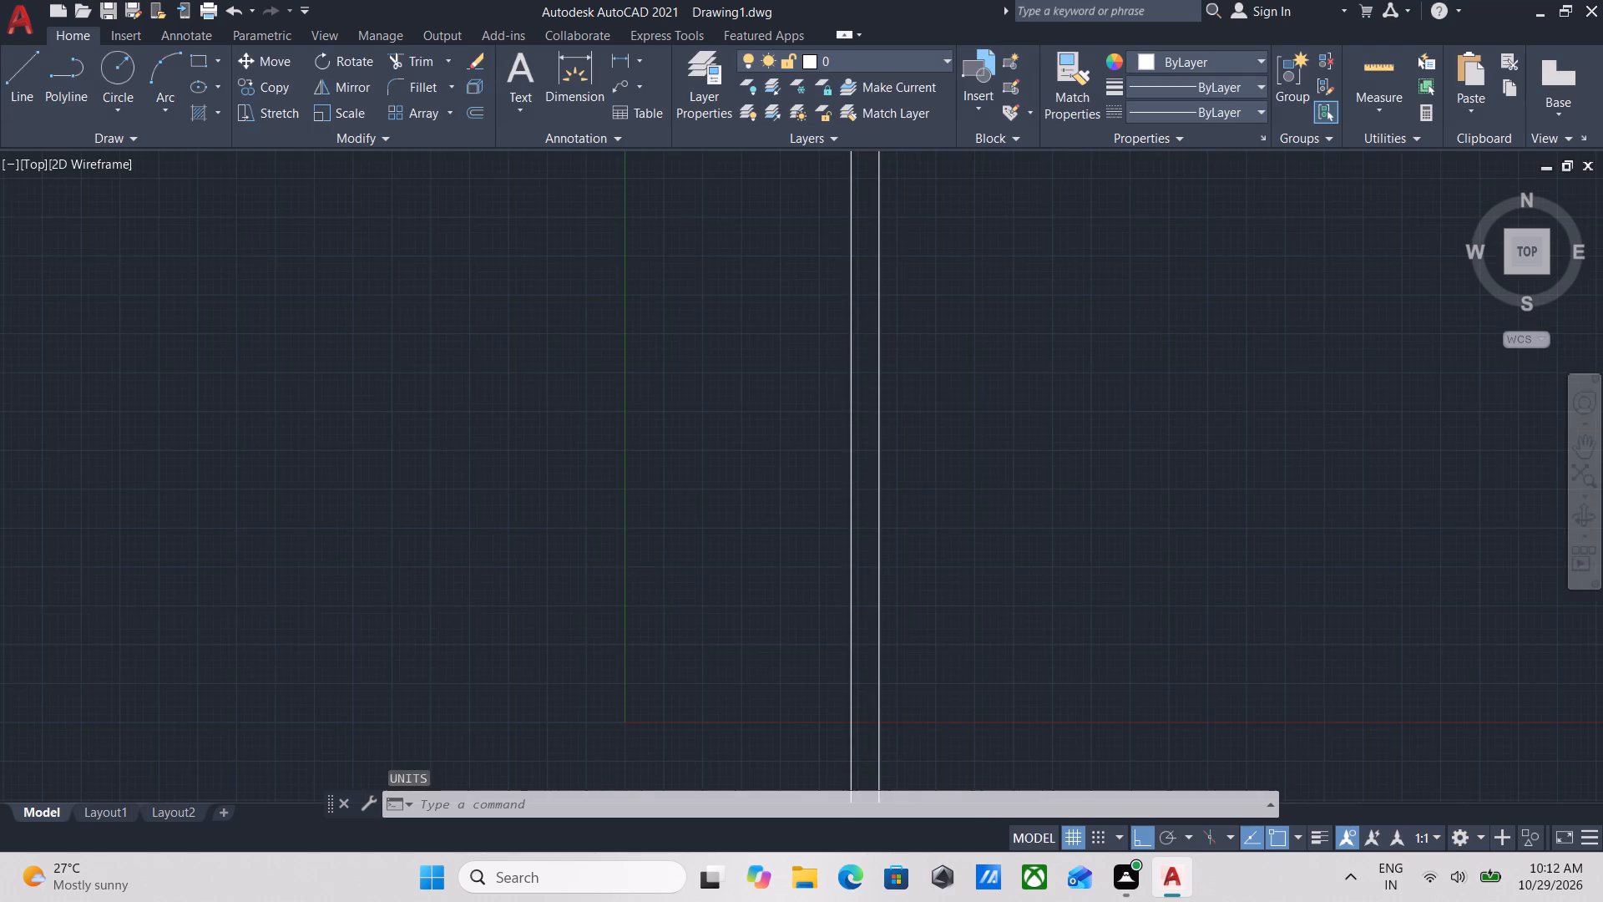
{"action": "scroll", "coordinate": [855, 467], "scroll_direction": "up", "scroll_amount": 3}
{"action": "left_click", "coordinate": [871, 450]}
{"action": "left_click", "coordinate": [739, 357]}
{"action": "key", "text": "o"}
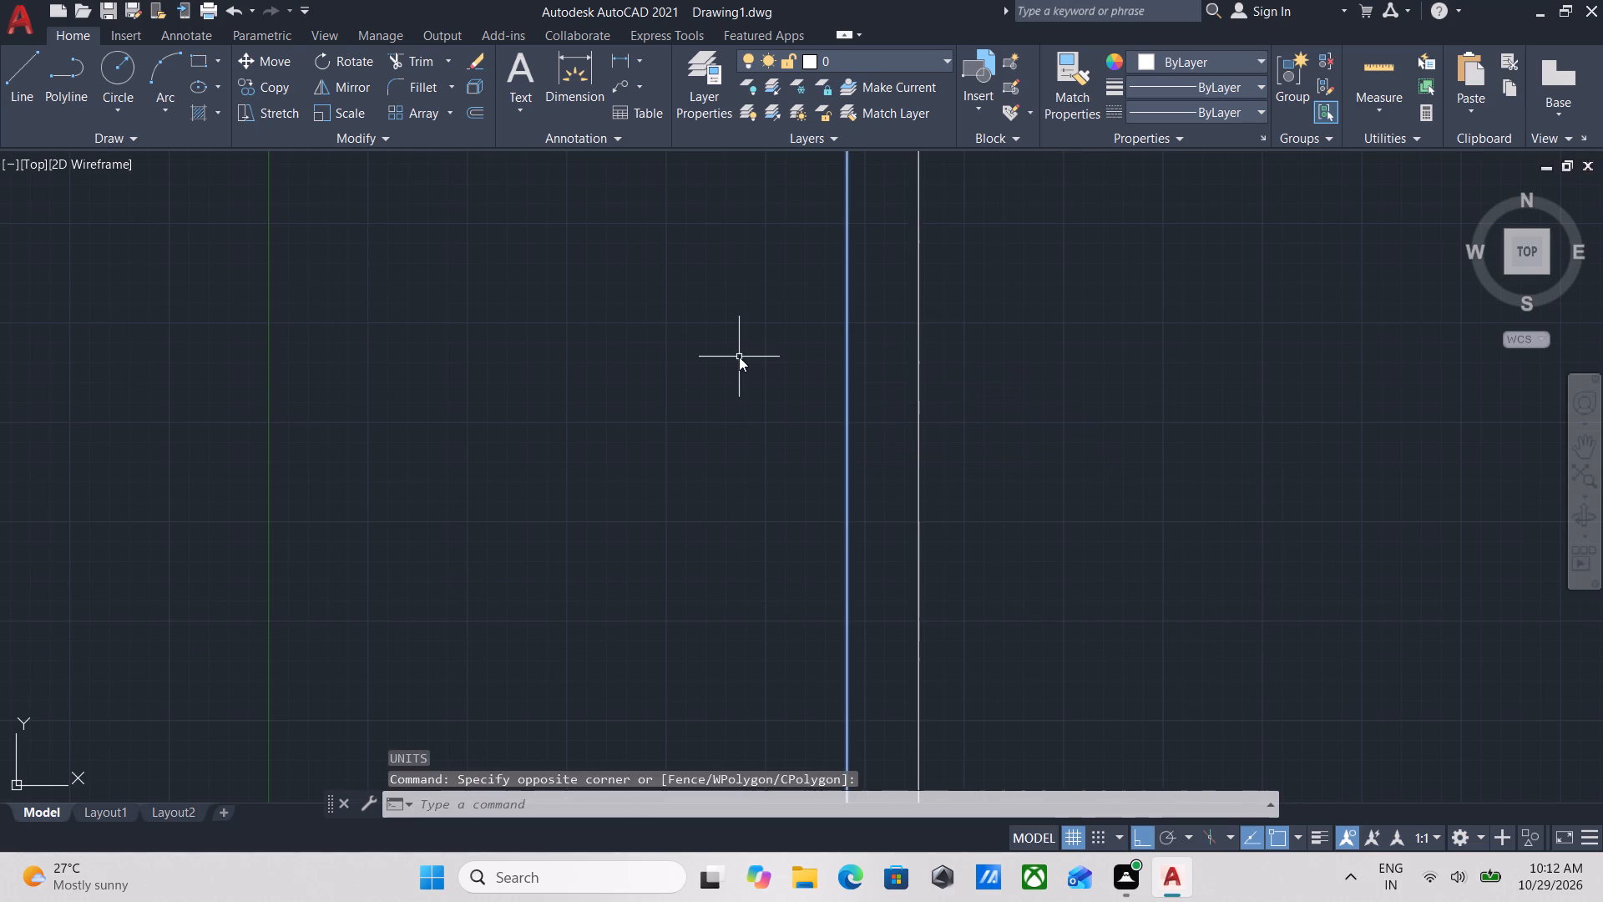
{"action": "key", "text": "Return"}
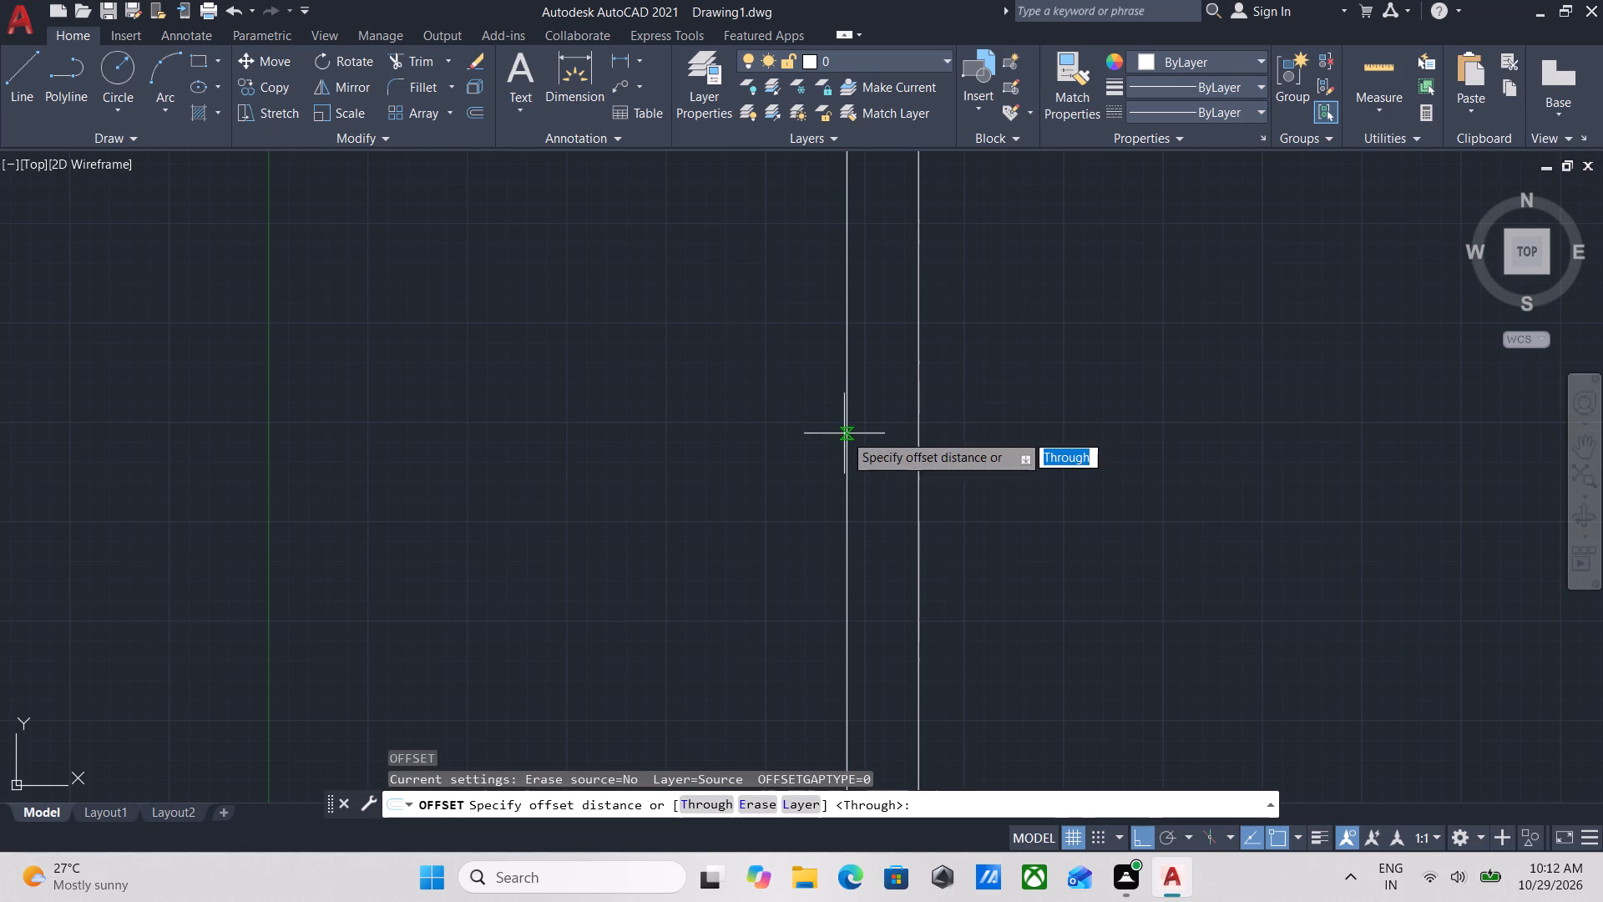
{"action": "left_click", "coordinate": [844, 433]}
{"action": "left_click", "coordinate": [503, 414]}
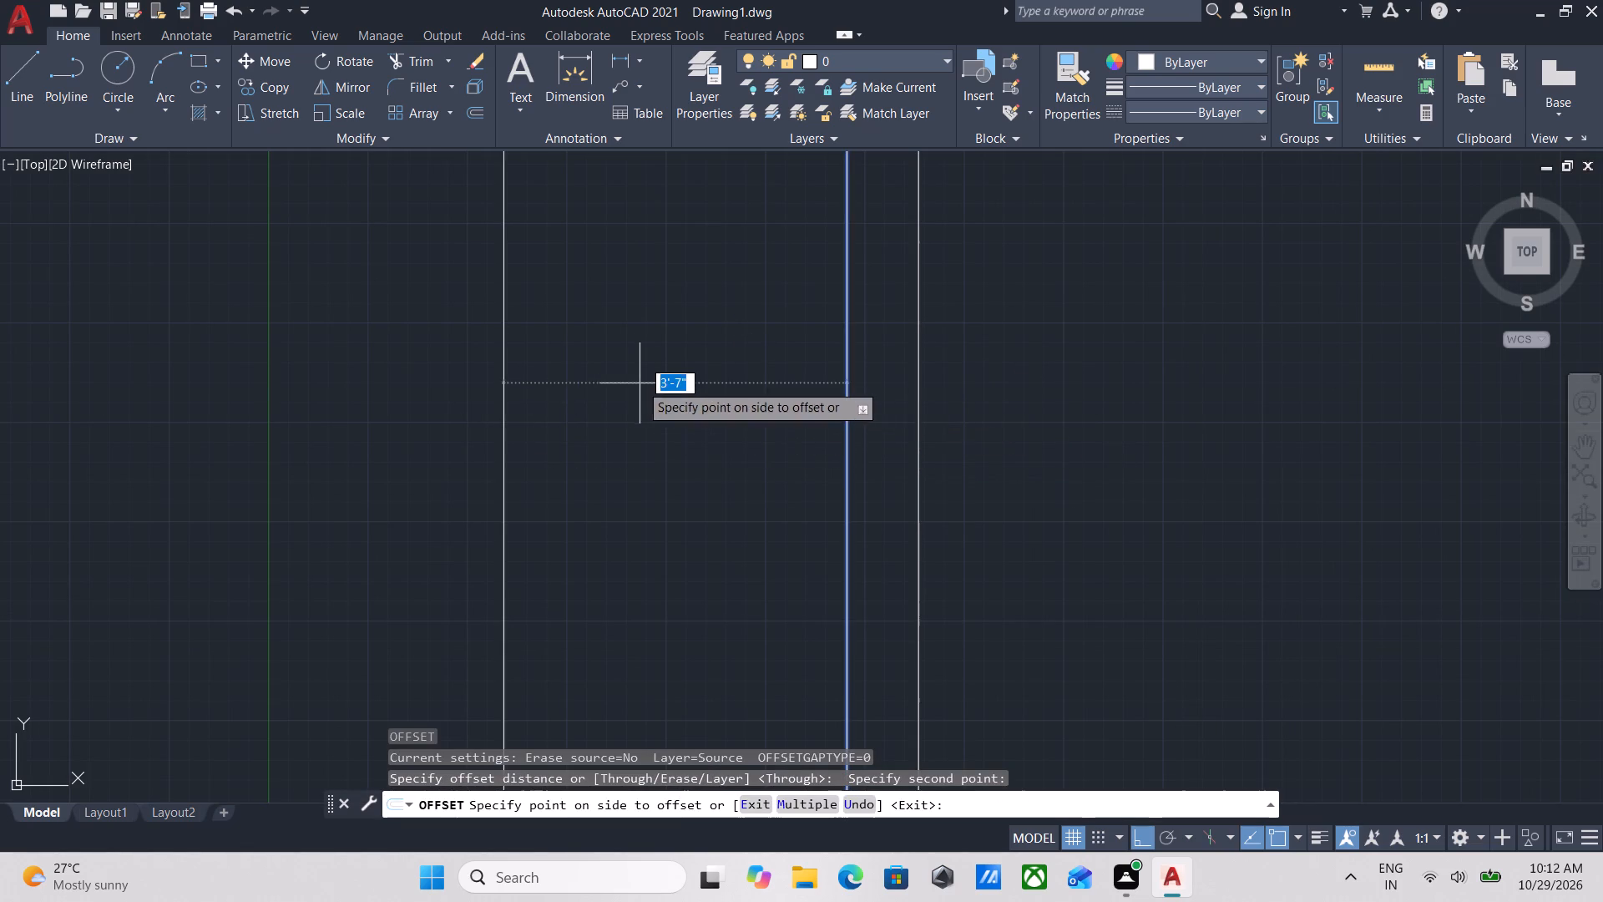
{"action": "scroll", "coordinate": [632, 383], "scroll_direction": "down", "scroll_amount": 1}
{"action": "middle_click_drag", "start_coordinate": [632, 383], "coordinate": [1177, 528]}
{"action": "scroll", "coordinate": [1167, 528], "scroll_direction": "down", "scroll_amount": 1}
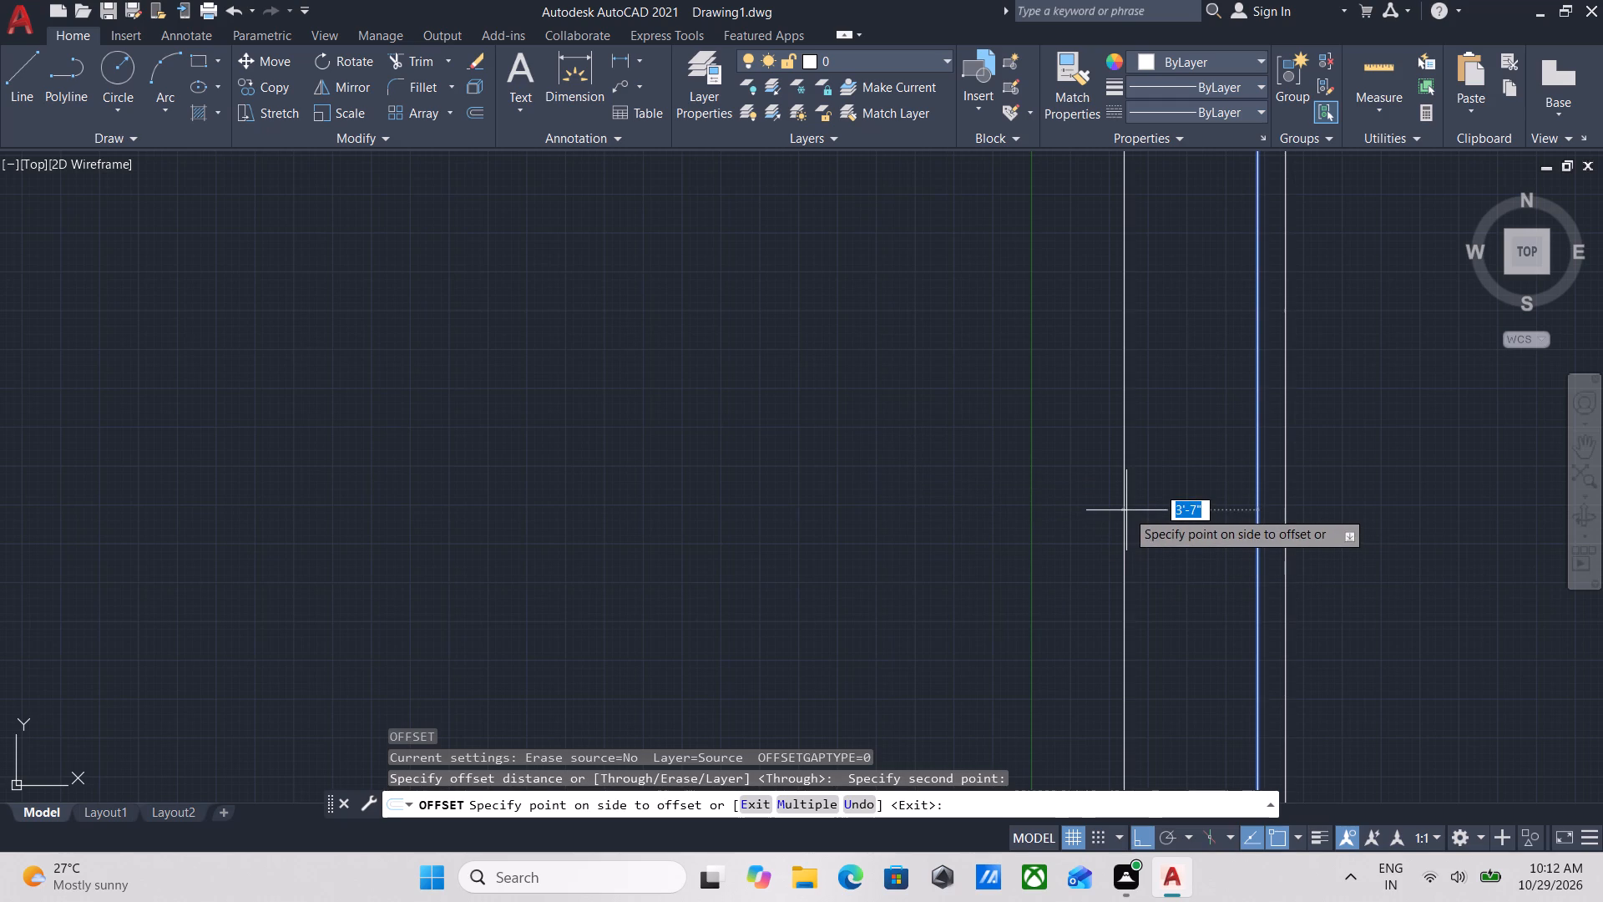
{"action": "scroll", "coordinate": [1073, 519], "scroll_direction": "up", "scroll_amount": 3}
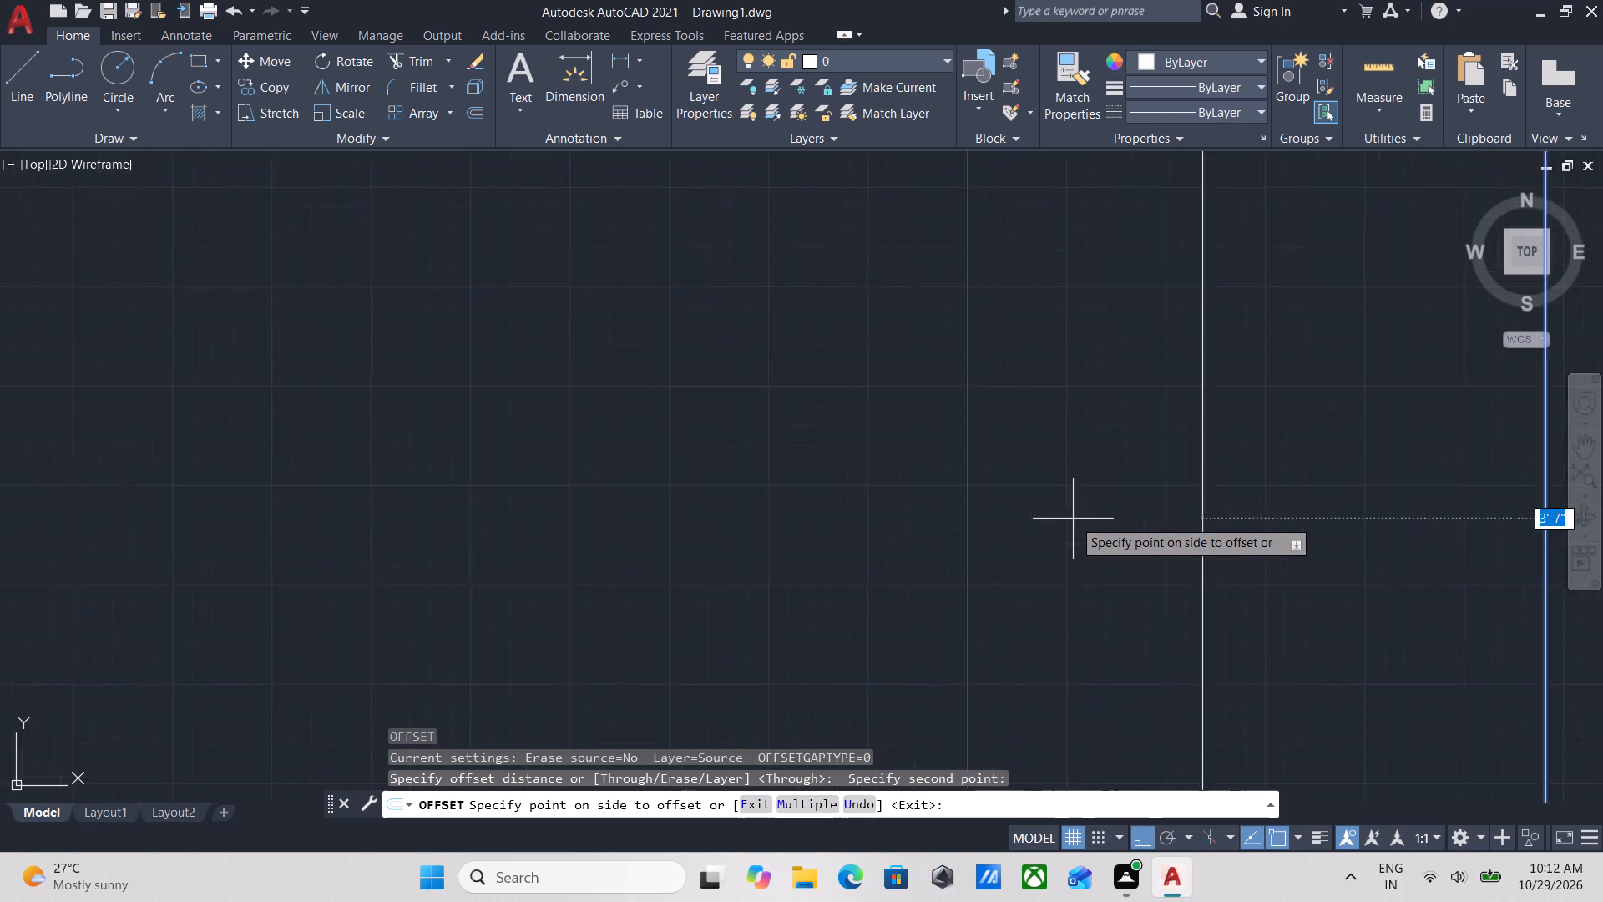
{"action": "scroll", "coordinate": [1073, 519], "scroll_direction": "down", "scroll_amount": 1}
{"action": "middle_click_drag", "start_coordinate": [1073, 519], "coordinate": [873, 502]}
{"action": "scroll", "coordinate": [873, 502], "scroll_direction": "down", "scroll_amount": 1}
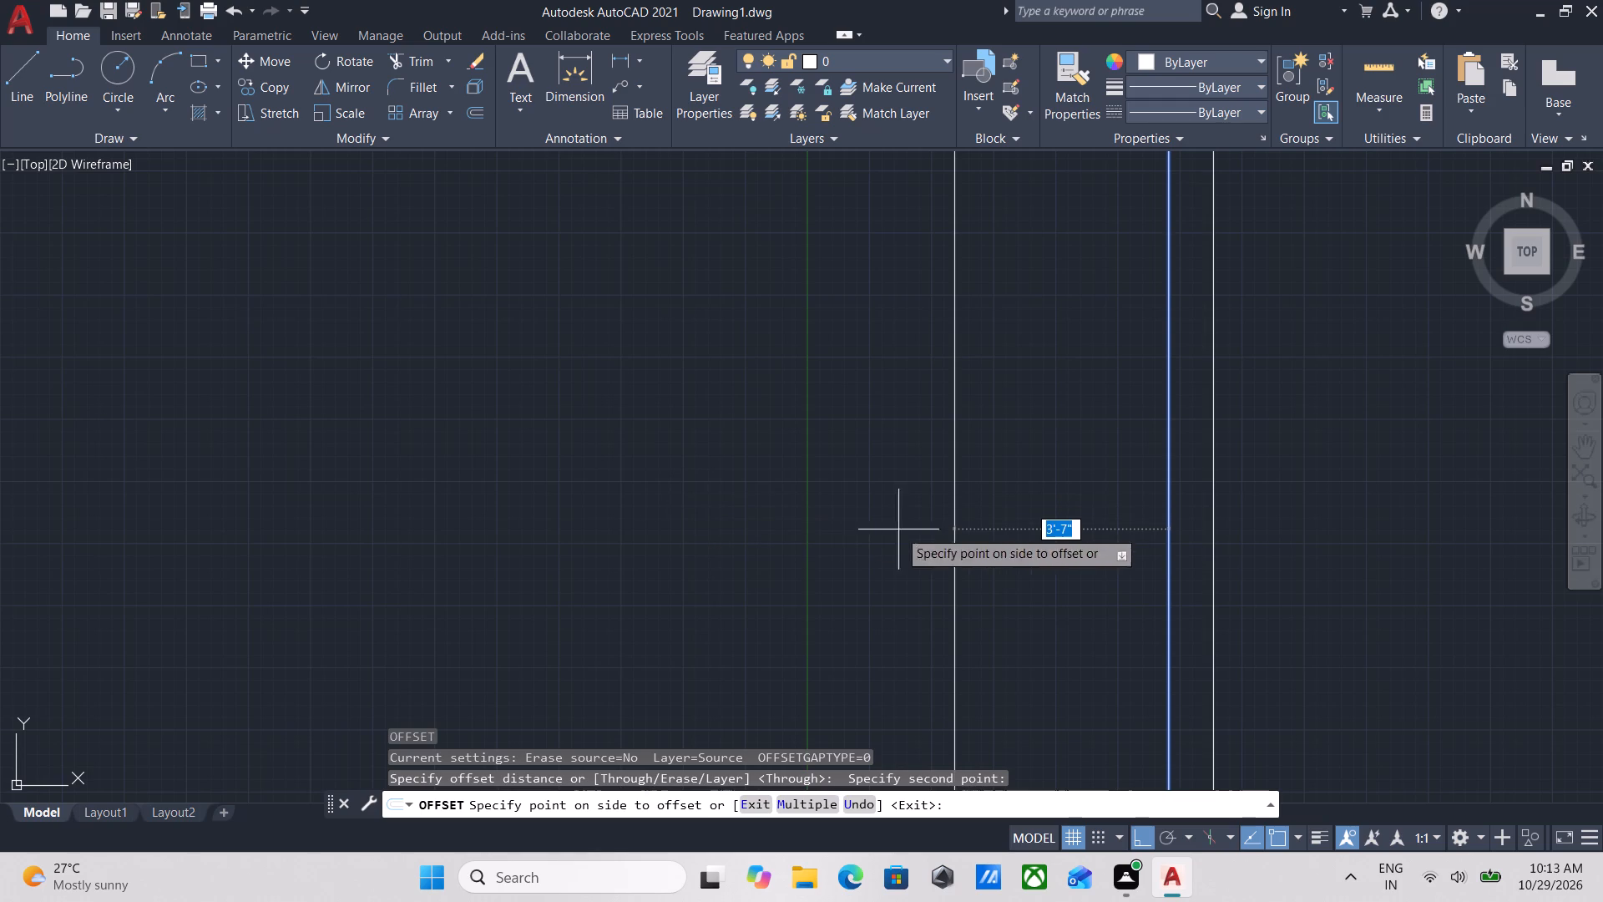
{"action": "type", "text": "12'"}
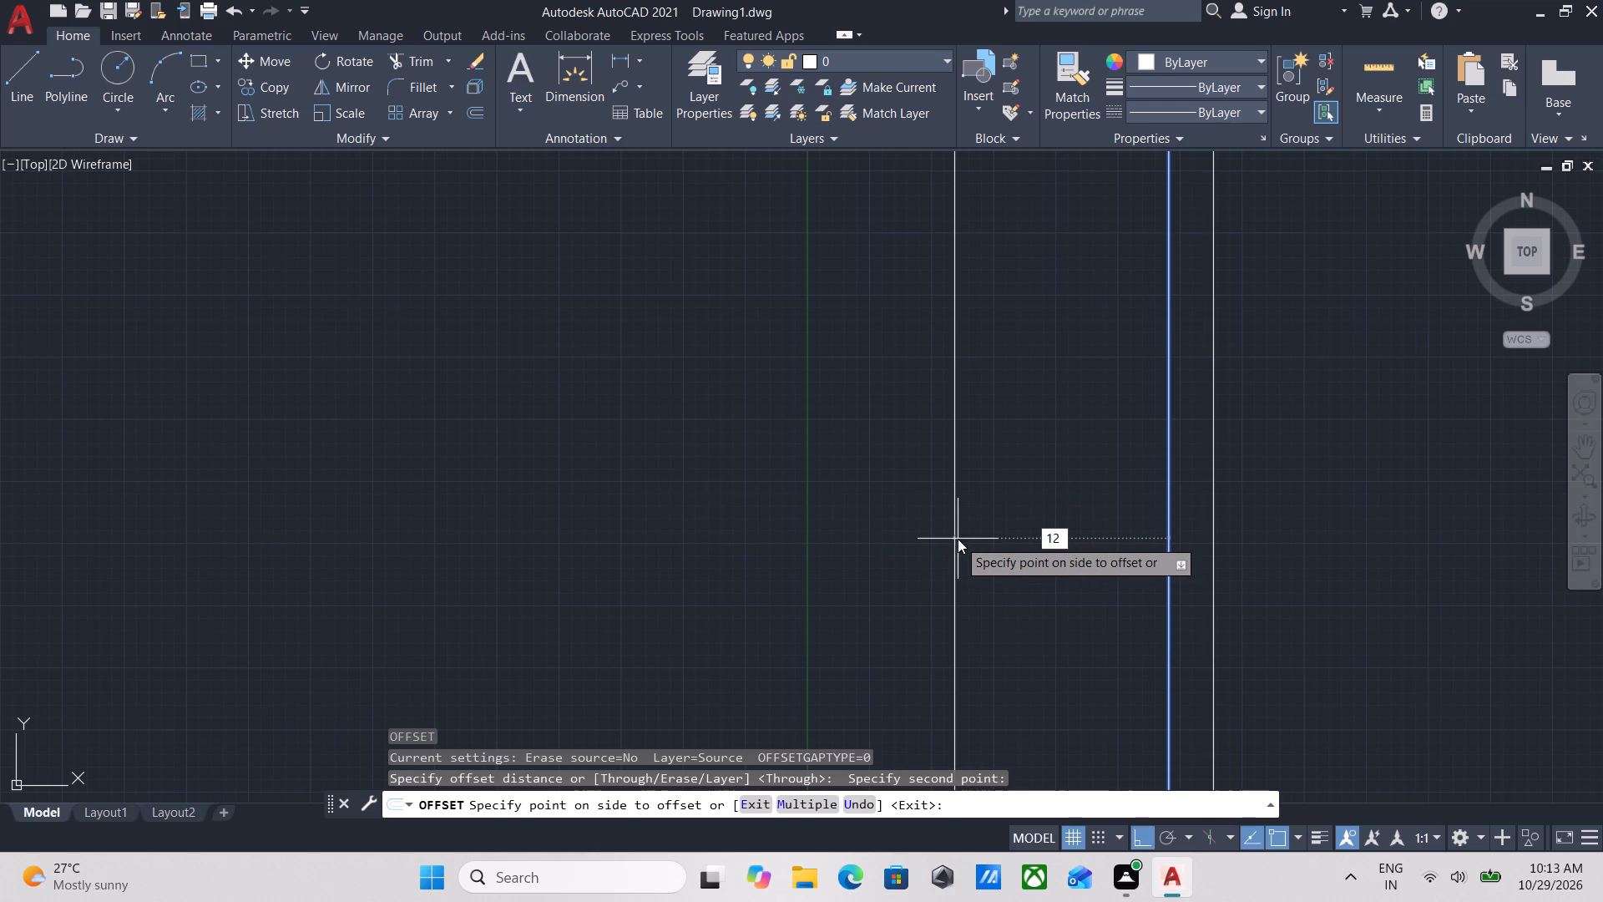
{"action": "key", "text": "Return"}
Offset the new westernmost construction line 5" farther west.
{"action": "scroll", "coordinate": [958, 539], "scroll_direction": "up", "scroll_amount": 1}
{"action": "scroll", "coordinate": [958, 539], "scroll_direction": "down", "scroll_amount": 5}
{"action": "scroll", "coordinate": [905, 529], "scroll_direction": "up", "scroll_amount": 1}
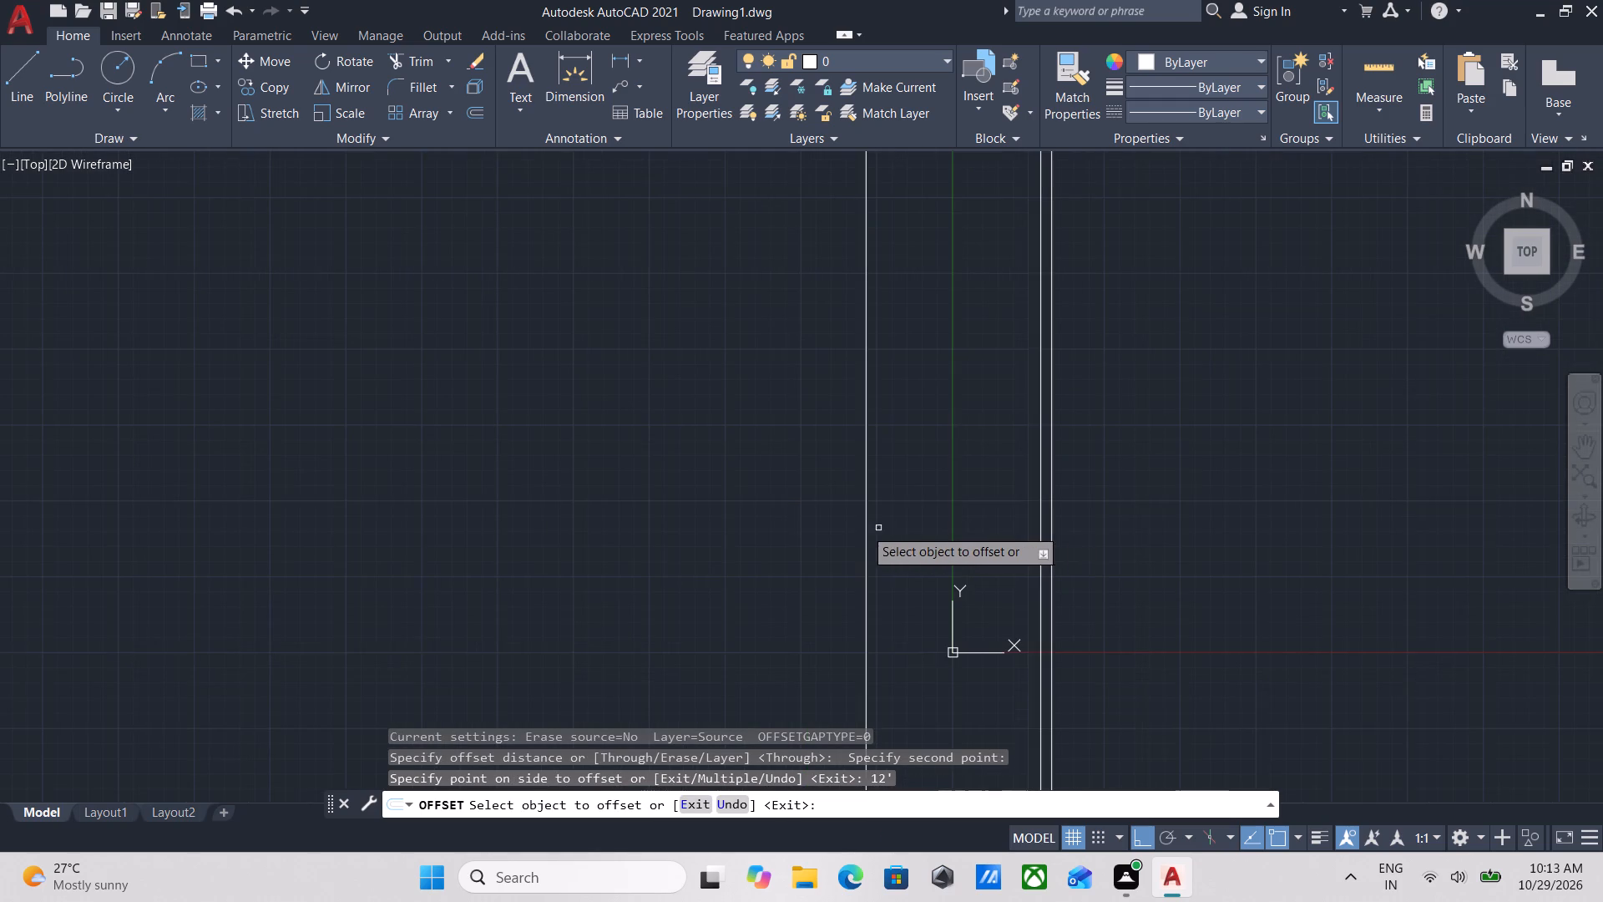
{"action": "left_click", "coordinate": [864, 525]}
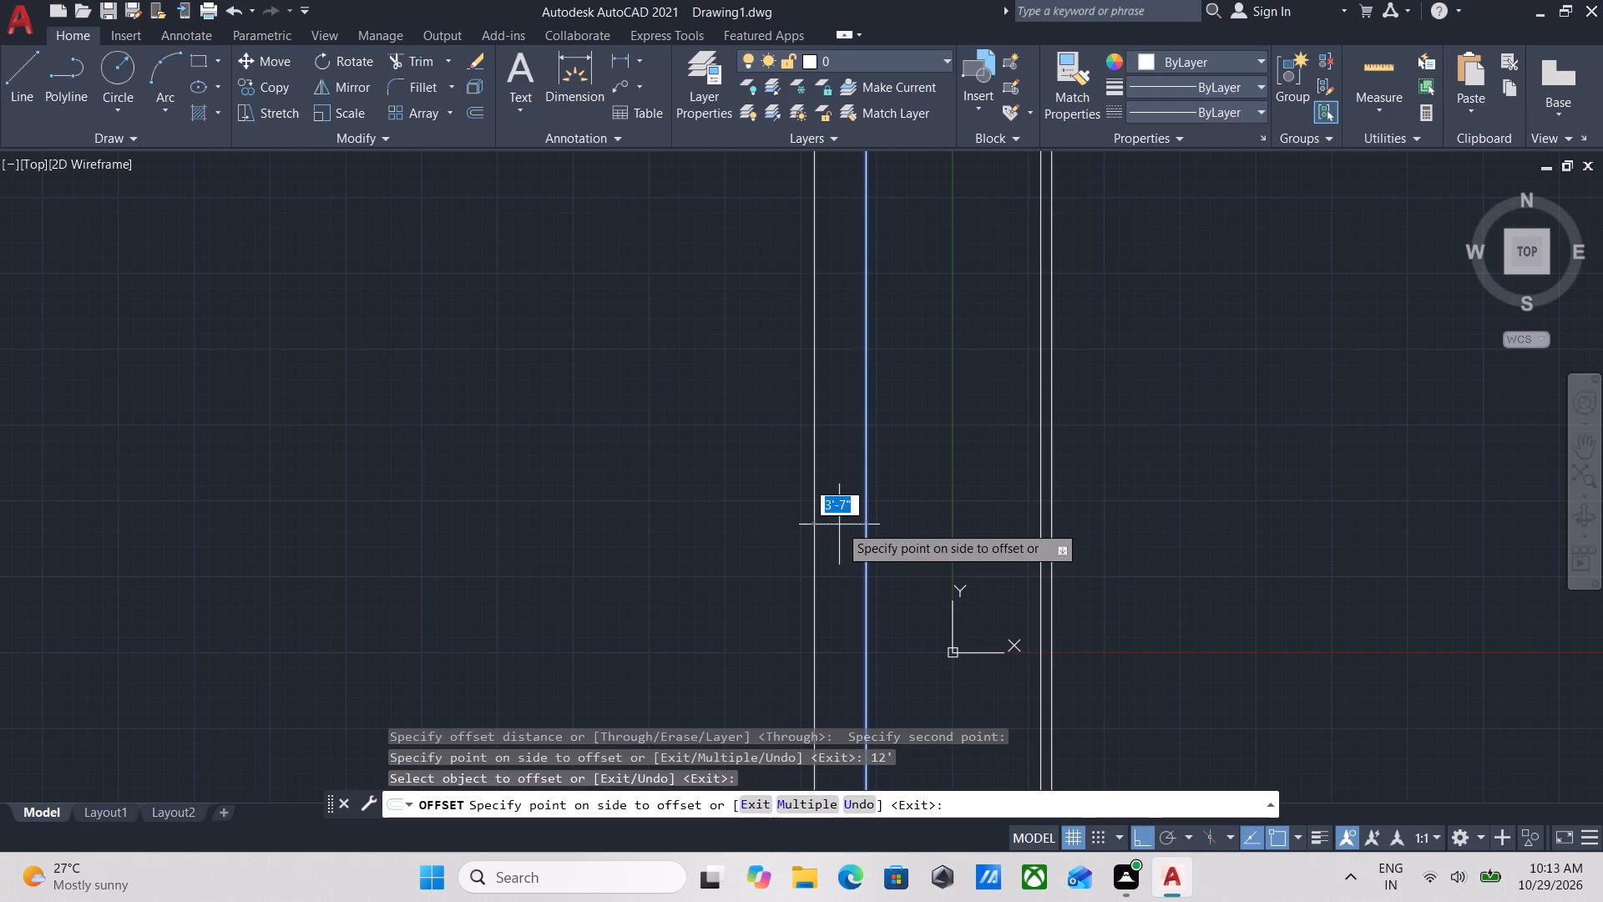
{"action": "key", "text": "5"}
{"action": "key", "text": "shift+quotedbl"}
{"action": "key", "text": "Return"}
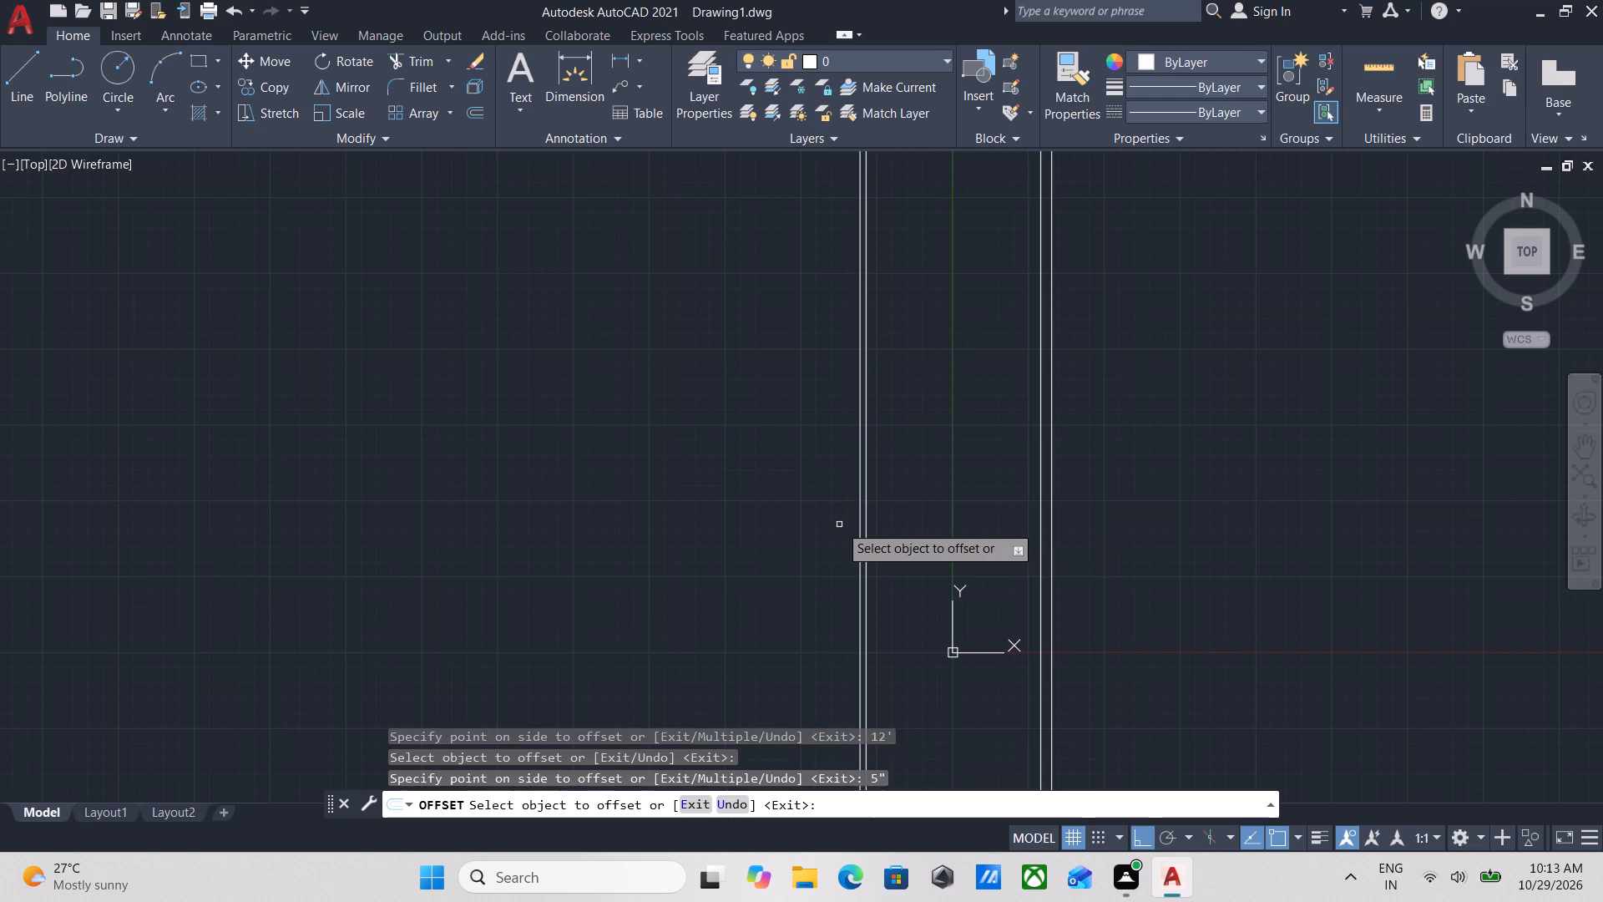
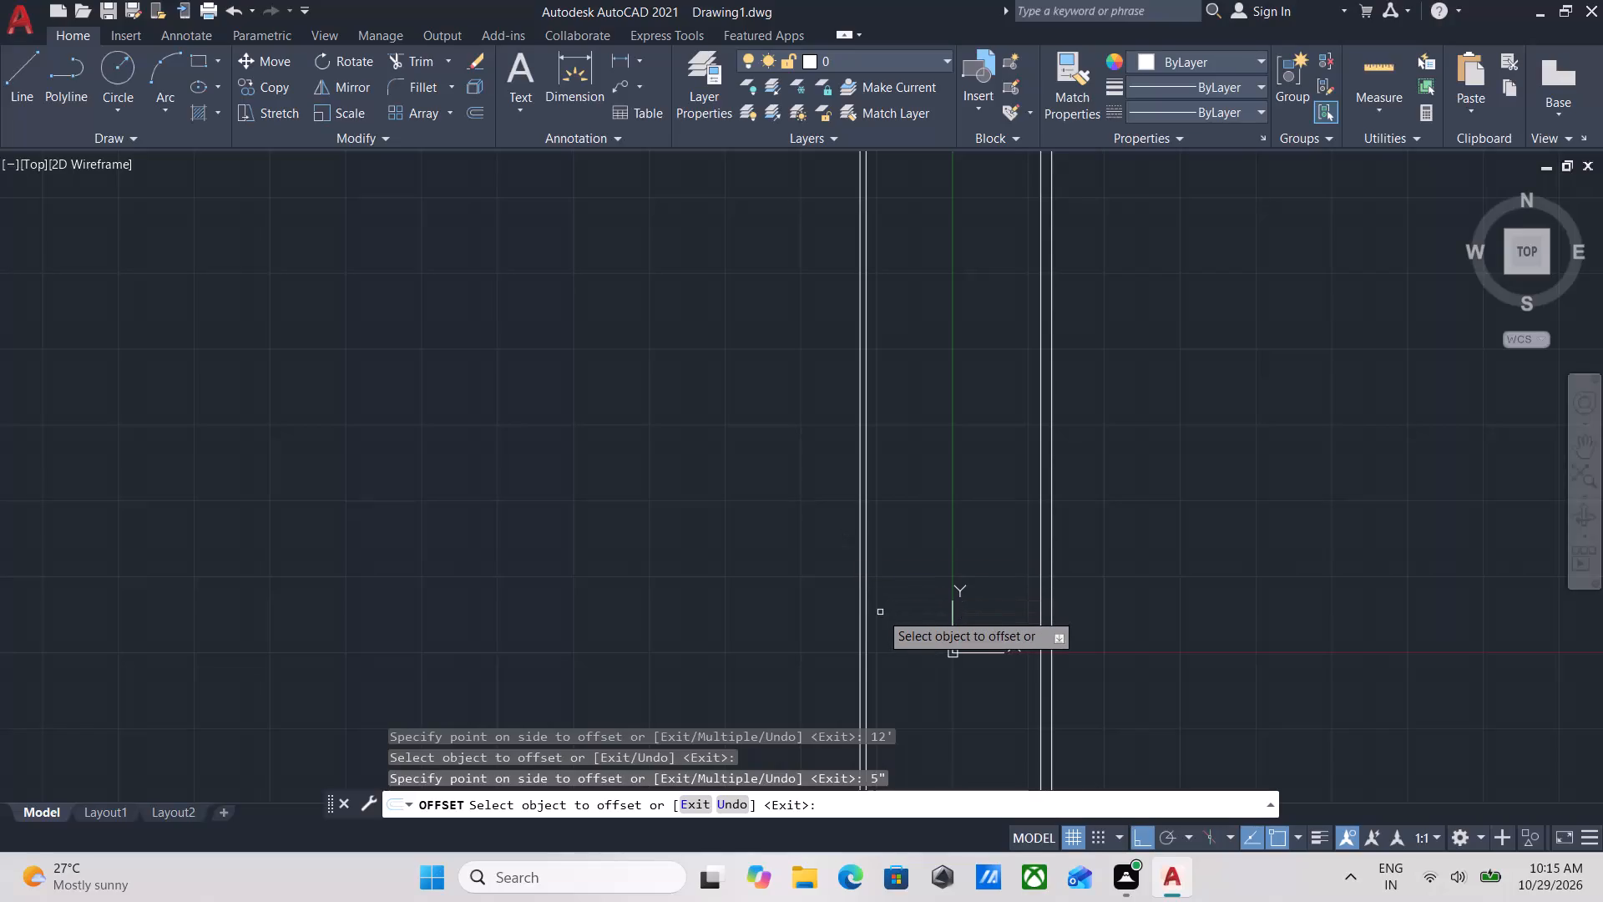
Draw a horizontal construction line through a point on the westernmost vertical construction line.
{"action": "key", "text": "Escape"}
{"action": "scroll", "coordinate": [939, 590], "scroll_direction": "down", "scroll_amount": 2}
{"action": "middle_click_drag", "start_coordinate": [941, 580], "coordinate": [938, 556]}
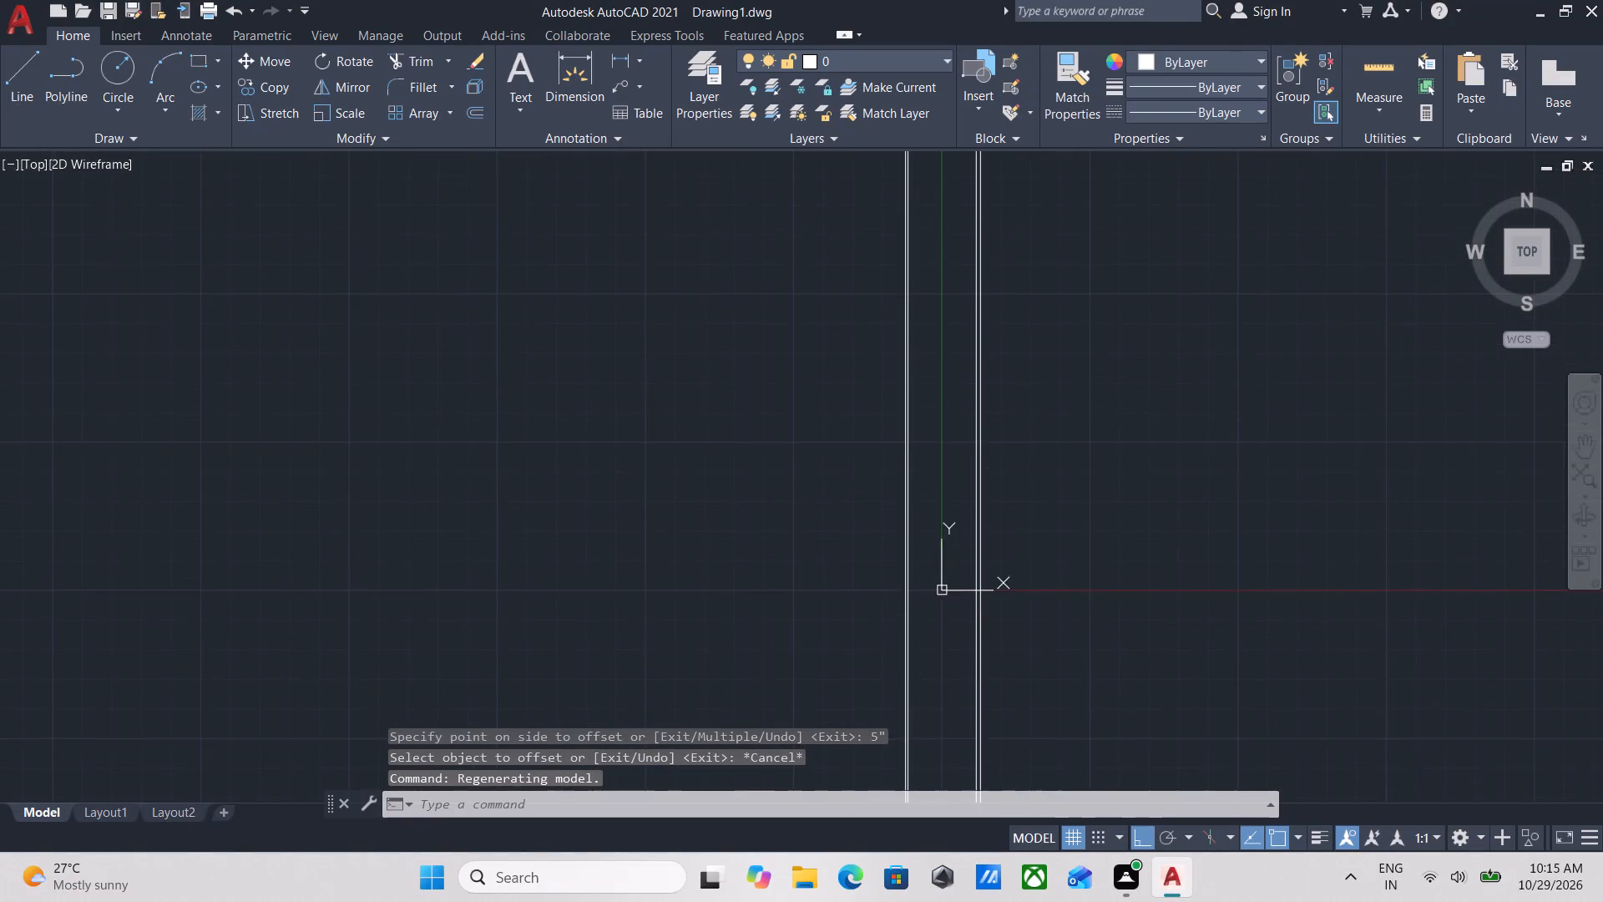
{"action": "scroll", "coordinate": [938, 519], "scroll_direction": "up", "scroll_amount": 3}
{"action": "middle_click_drag", "start_coordinate": [938, 519], "coordinate": [944, 549]}
{"action": "scroll", "coordinate": [944, 549], "scroll_direction": "up", "scroll_amount": 1}
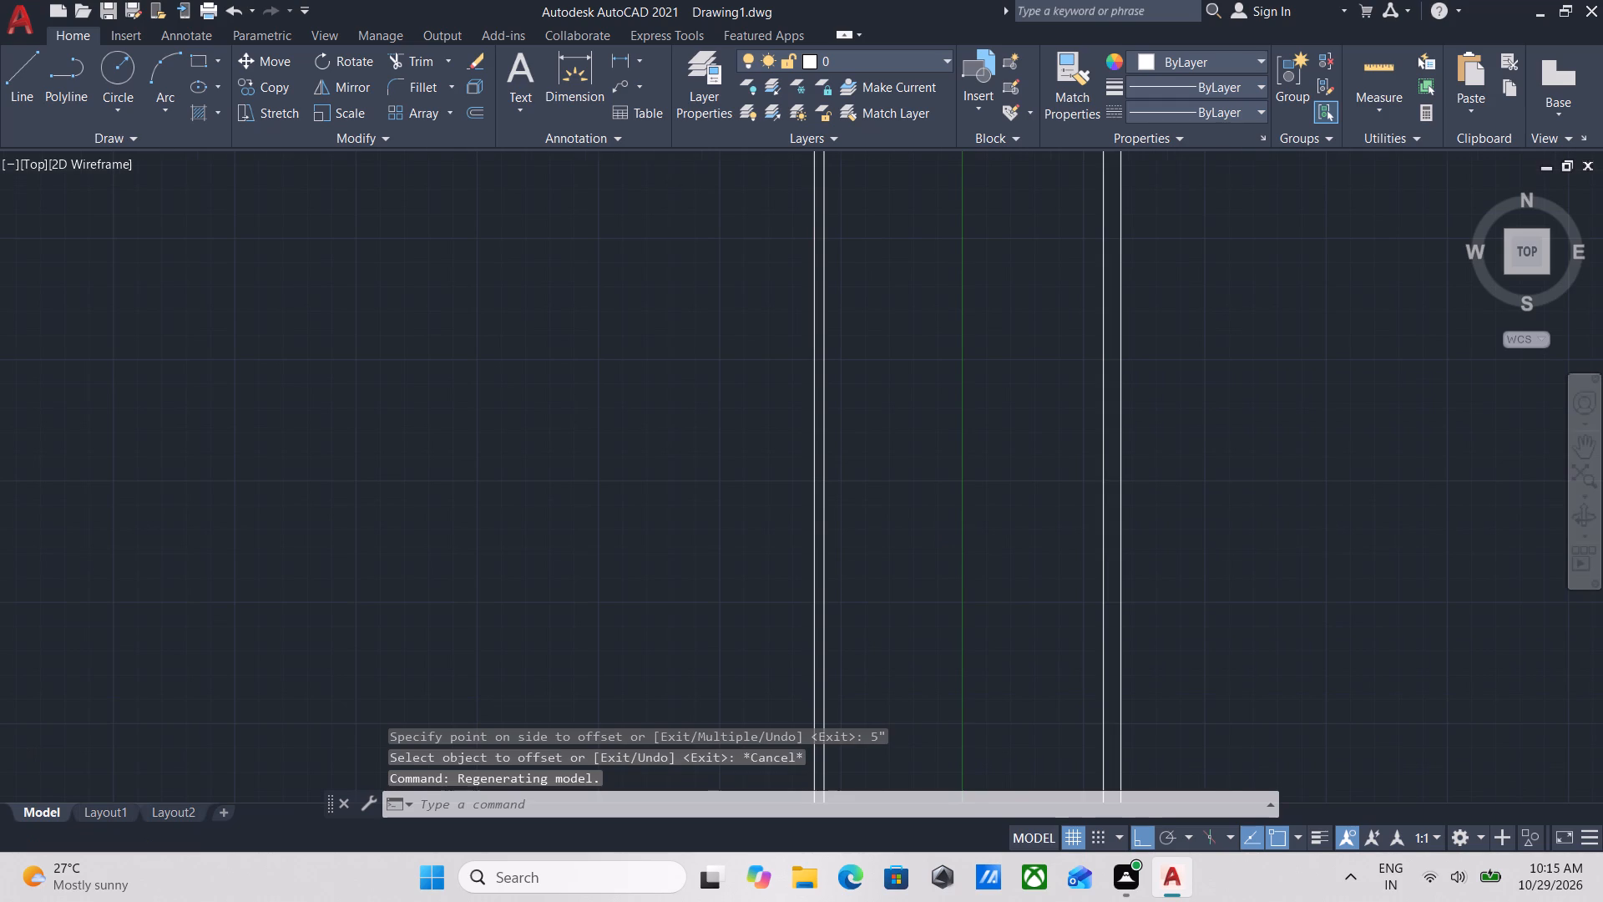
{"action": "type", "text": "xl"}
{"action": "key", "text": "Return"}
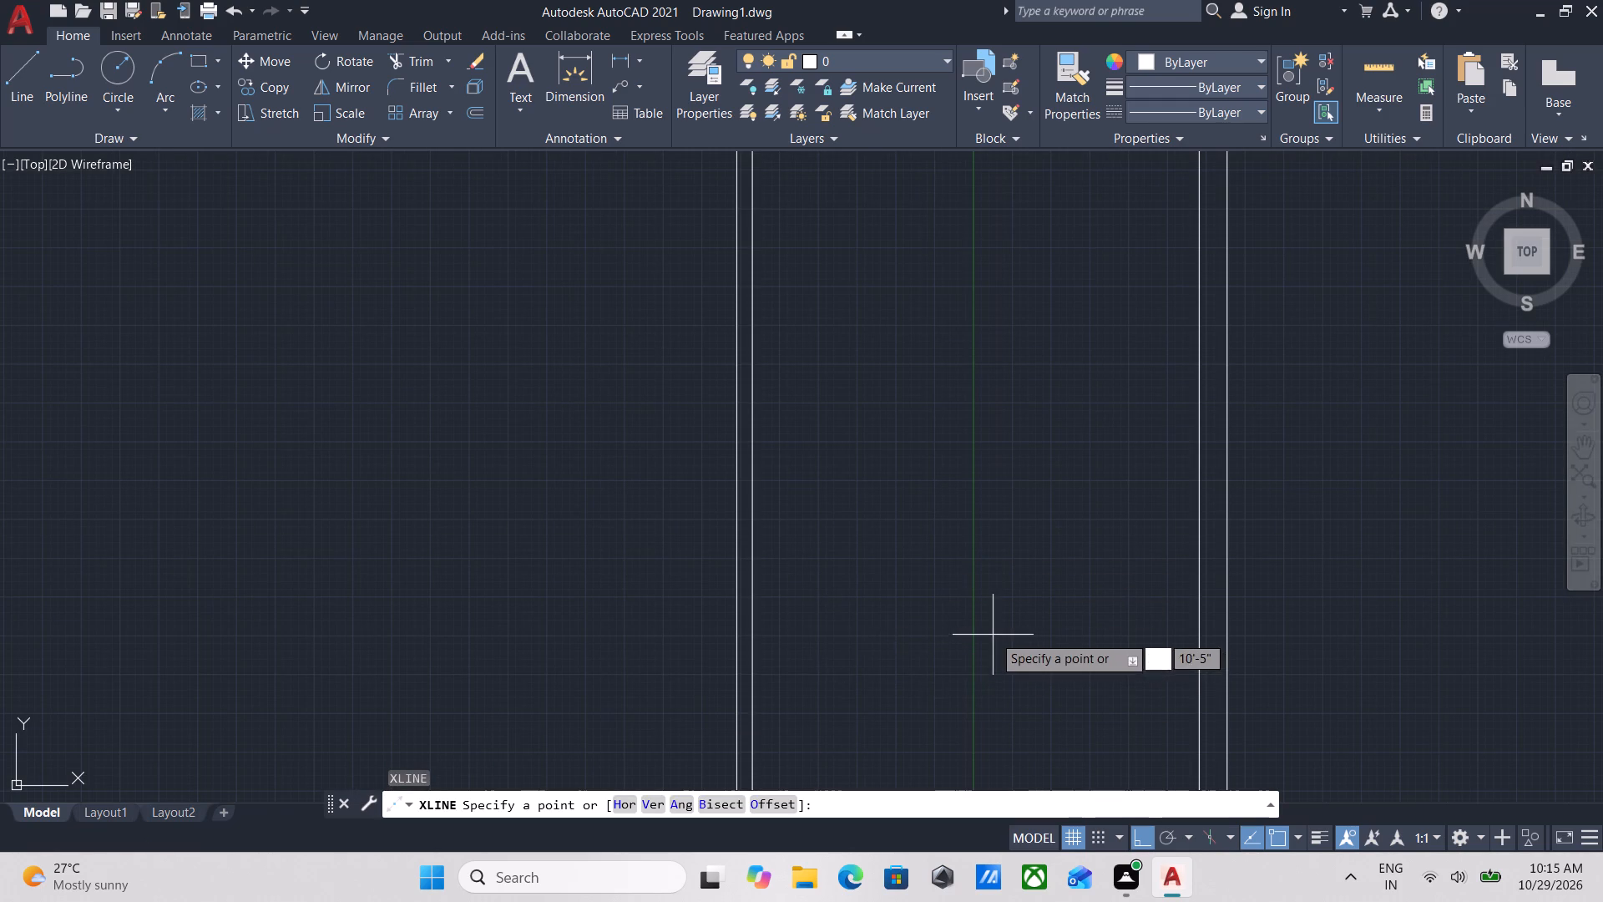
{"action": "scroll", "coordinate": [962, 631], "scroll_direction": "down", "scroll_amount": 1}
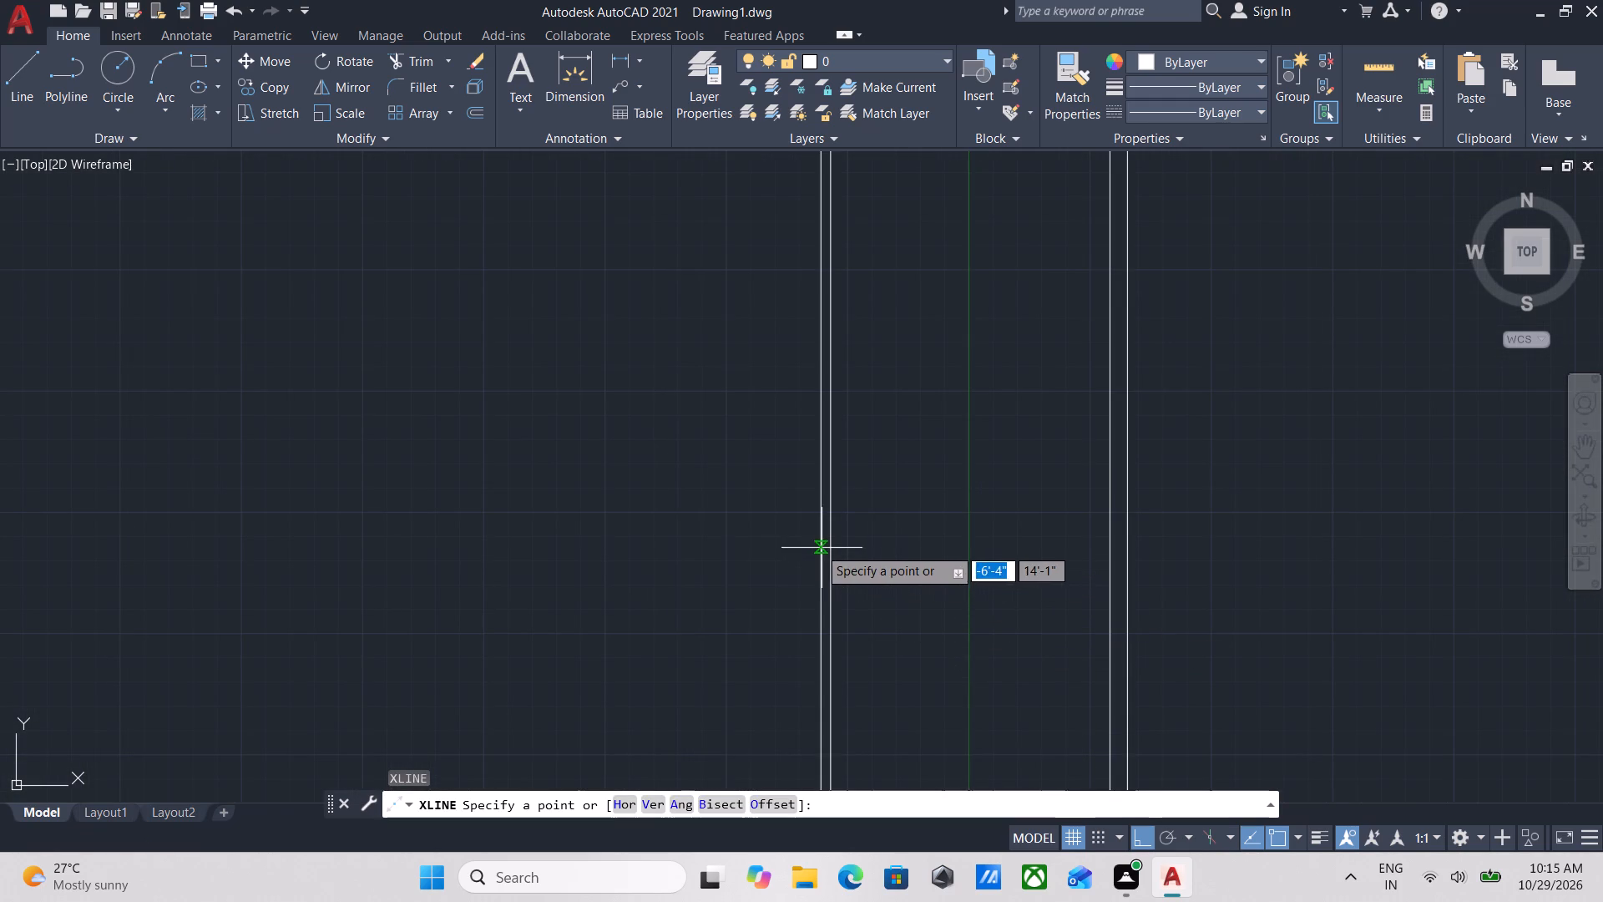
{"action": "left_click", "coordinate": [824, 551]}
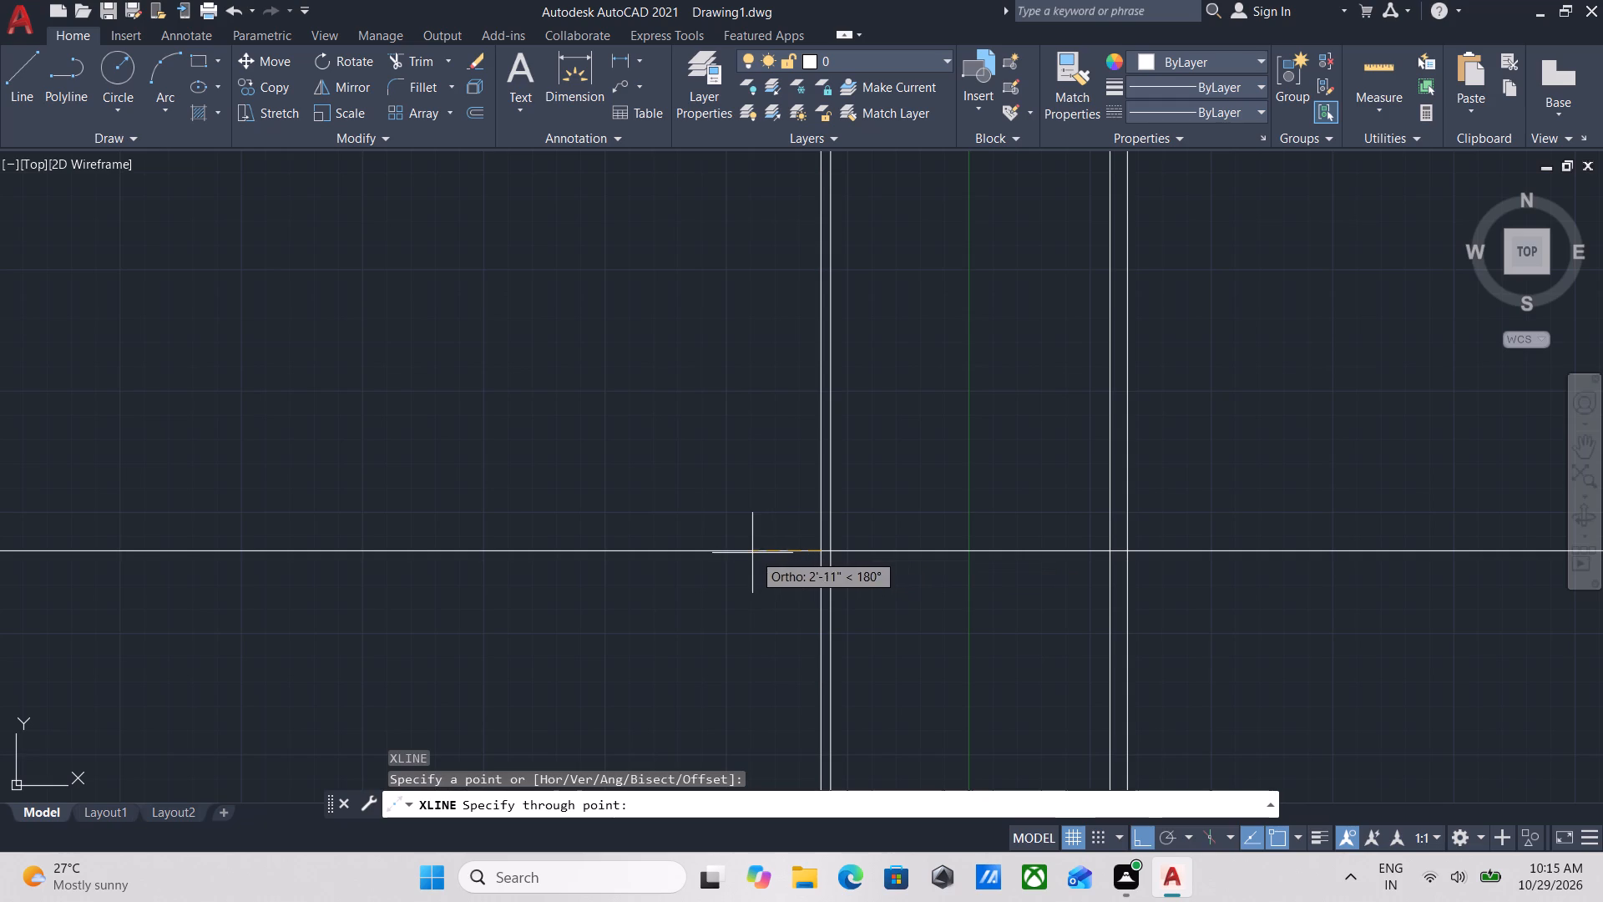
{"action": "left_click", "coordinate": [751, 553]}
{"action": "key", "text": "Escape"}
Offset the horizontal construction line 9" to the north.
{"action": "scroll", "coordinate": [799, 567], "scroll_direction": "down", "scroll_amount": 4}
{"action": "scroll", "coordinate": [866, 580], "scroll_direction": "up", "scroll_amount": 3}
{"action": "scroll", "coordinate": [736, 570], "scroll_direction": "up", "scroll_amount": 4}
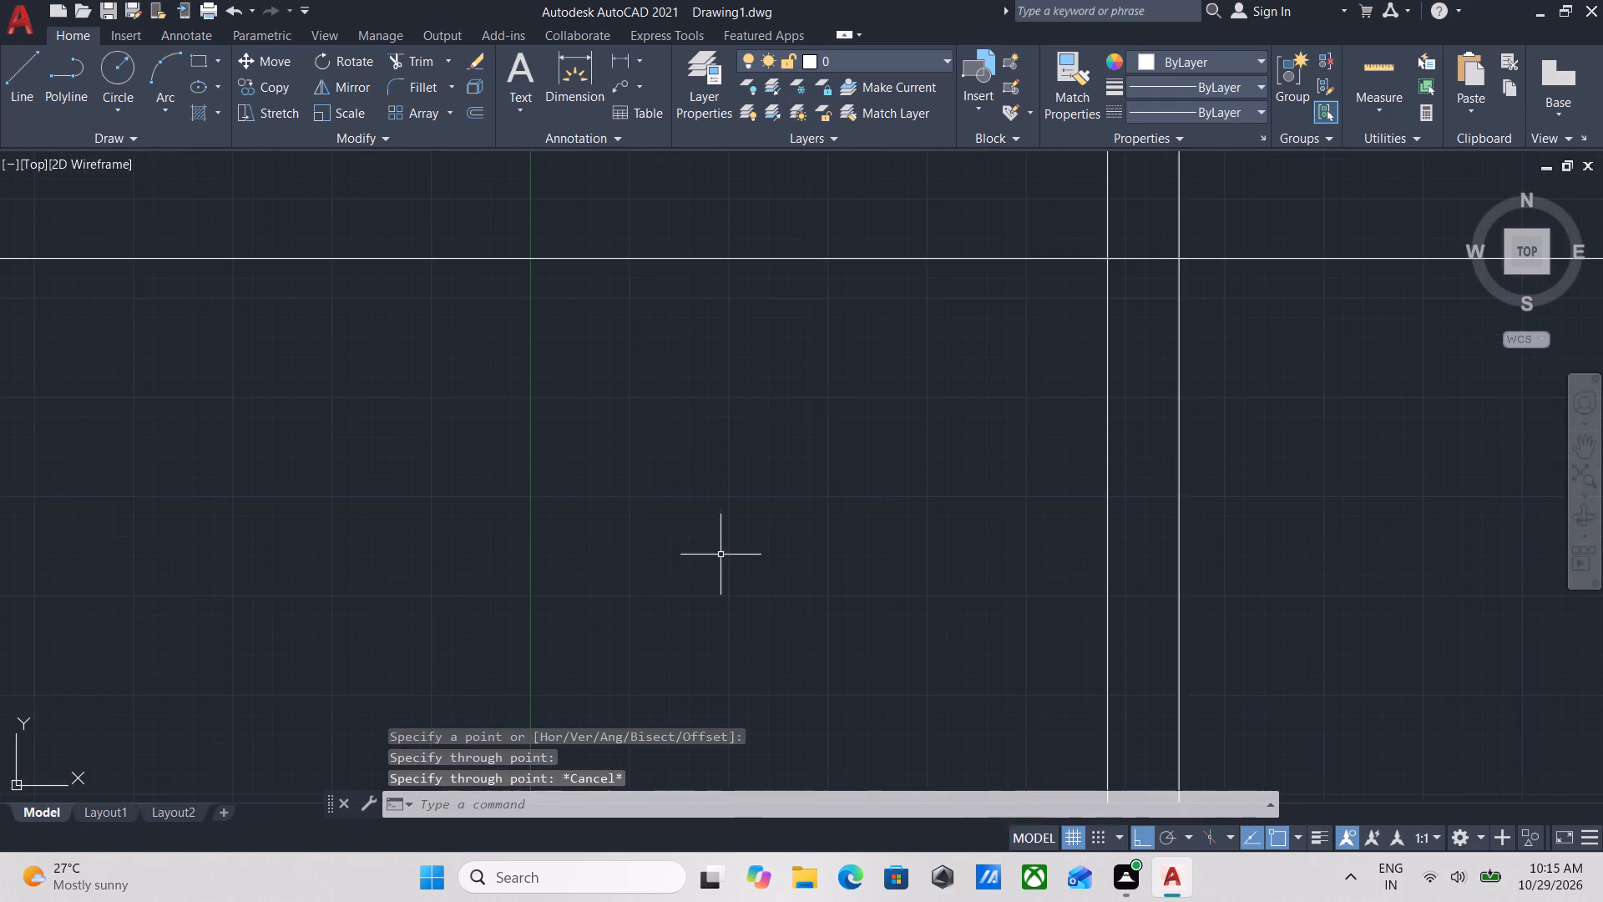
{"action": "middle_click_drag", "start_coordinate": [738, 569], "coordinate": [869, 756]}
{"action": "scroll", "coordinate": [911, 696], "scroll_direction": "down", "scroll_amount": 2}
{"action": "middle_click_drag", "start_coordinate": [911, 696], "coordinate": [953, 818]}
{"action": "left_click_drag", "start_coordinate": [1012, 765], "coordinate": [977, 742]}
{"action": "left_click", "coordinate": [871, 639]}
{"action": "key", "text": "o"}
{"action": "key", "text": "Return"}
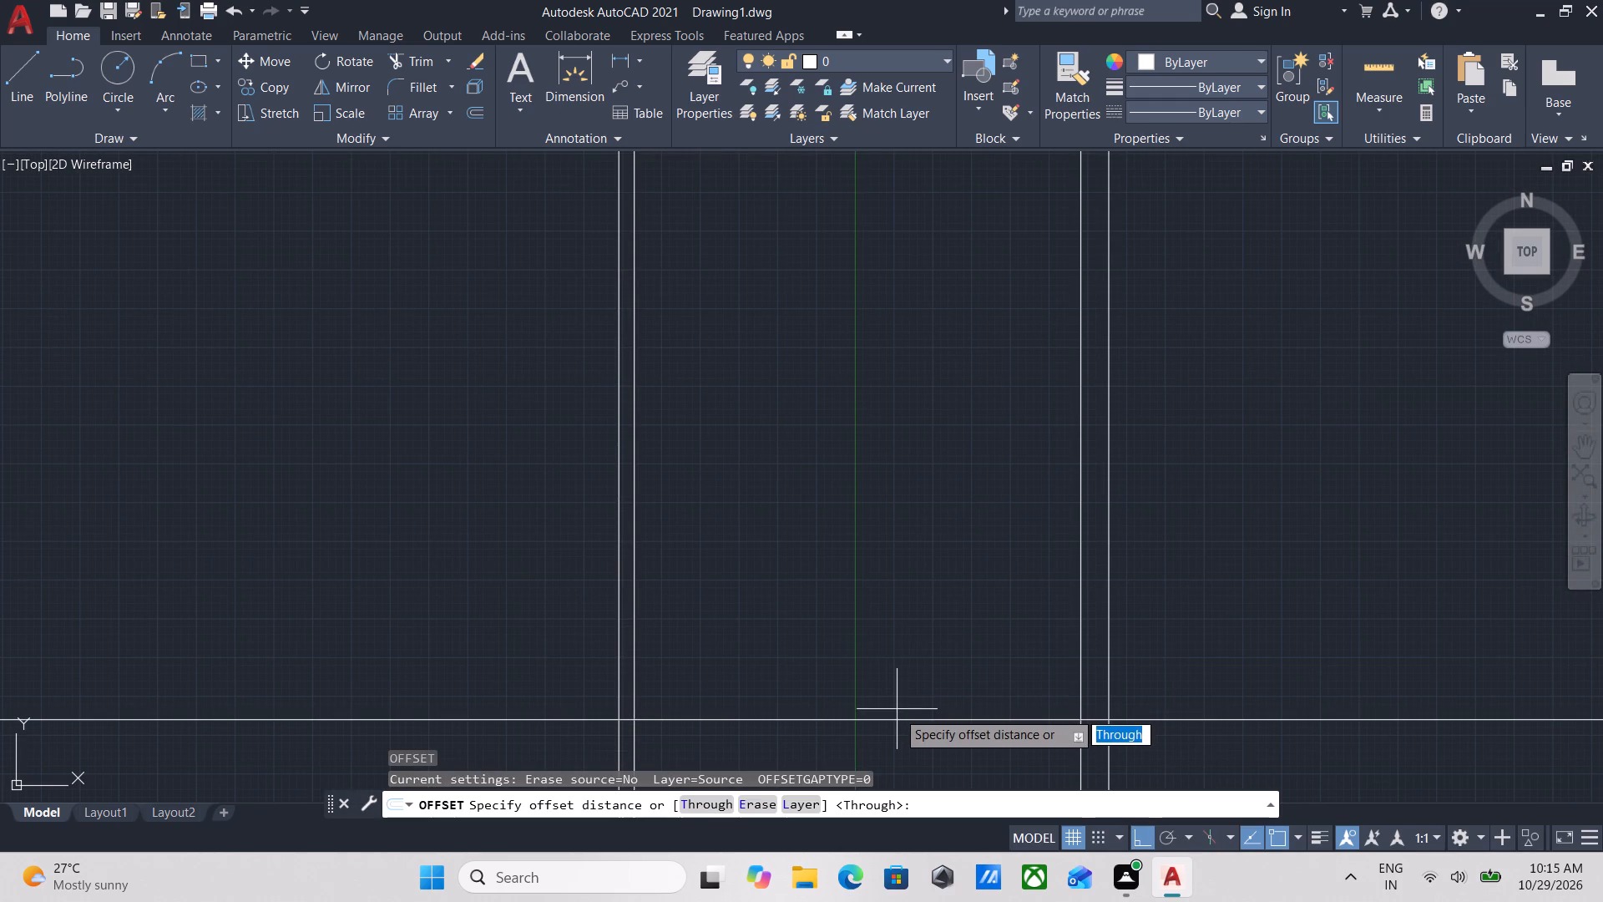
{"action": "left_click", "coordinate": [897, 717]}
{"action": "left_click", "coordinate": [892, 641]}
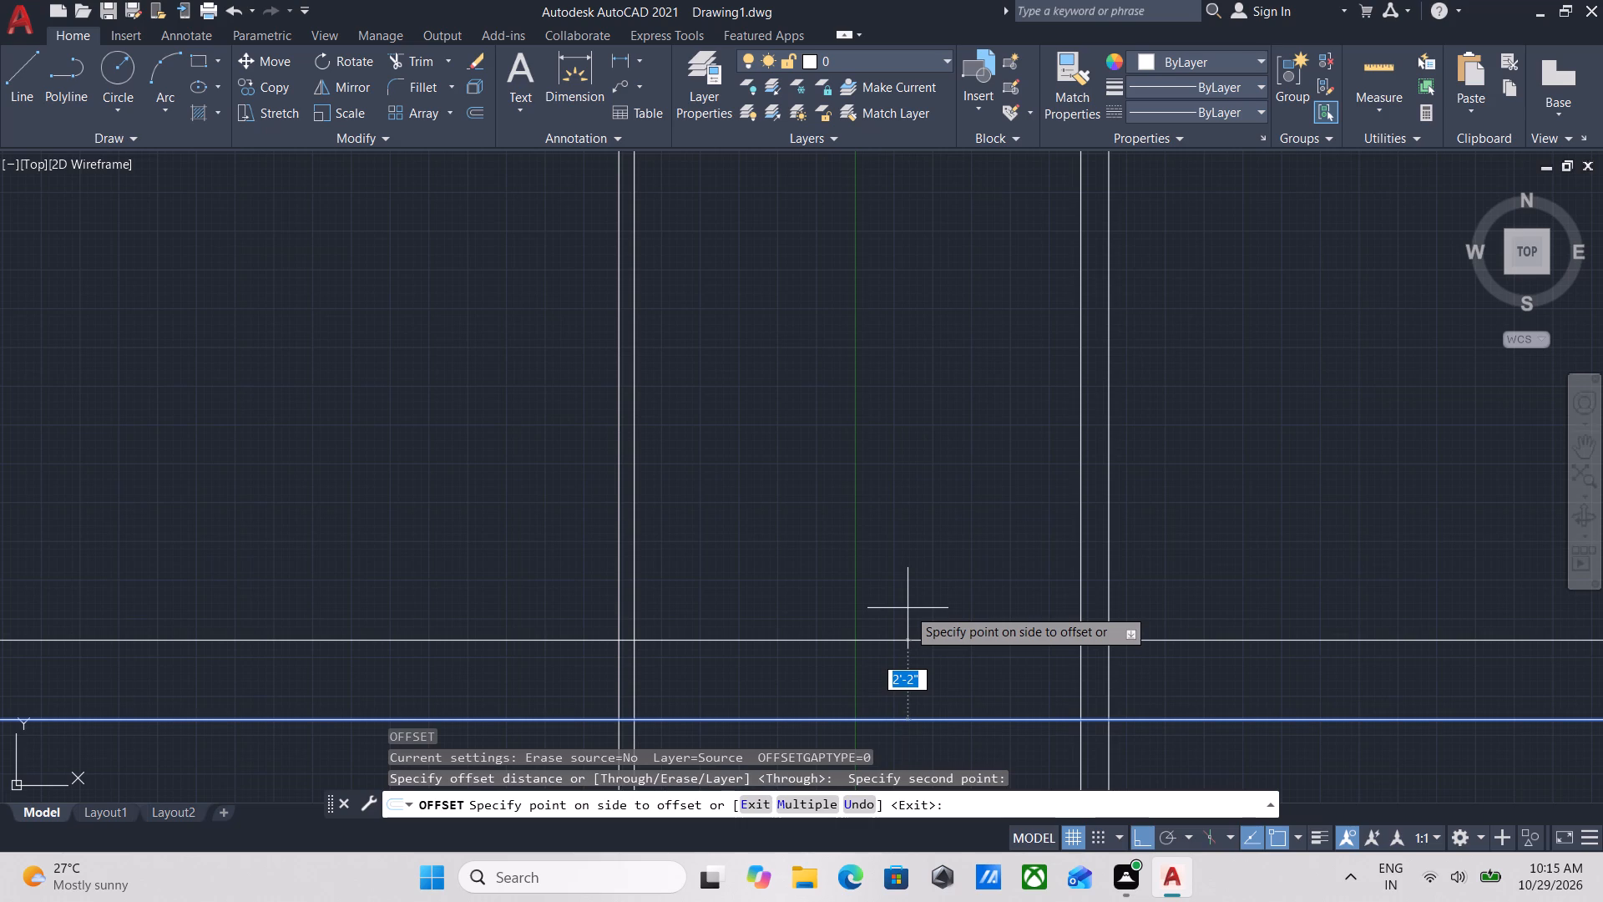
{"action": "key", "text": "9"}
{"action": "key", "text": "shift+quotedbl"}
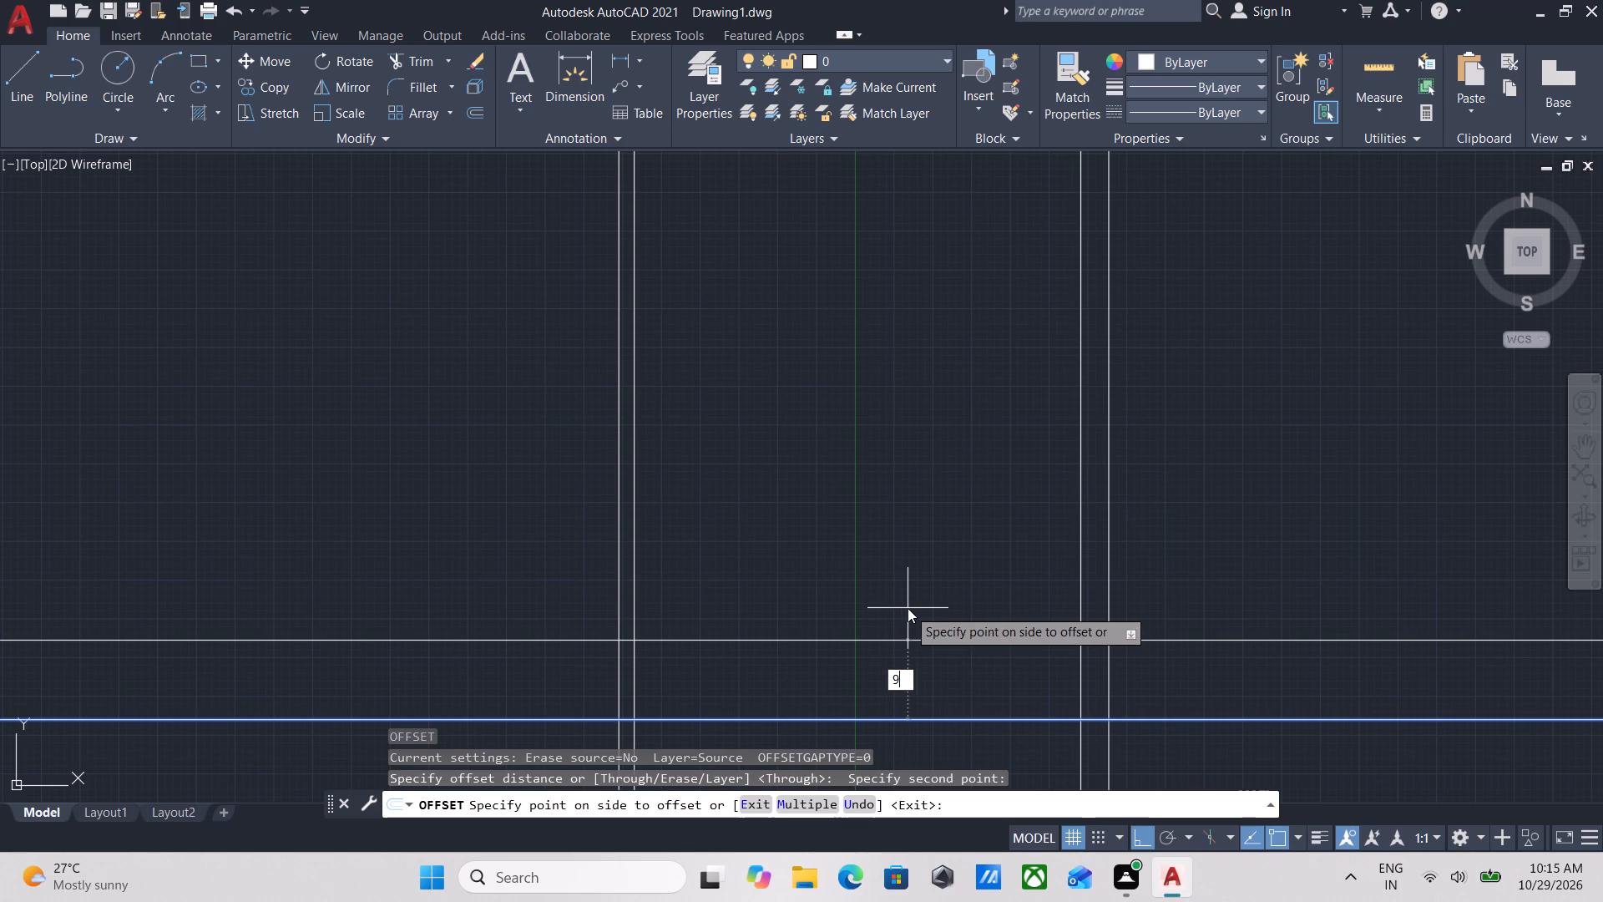
{"action": "key", "text": "Return"}
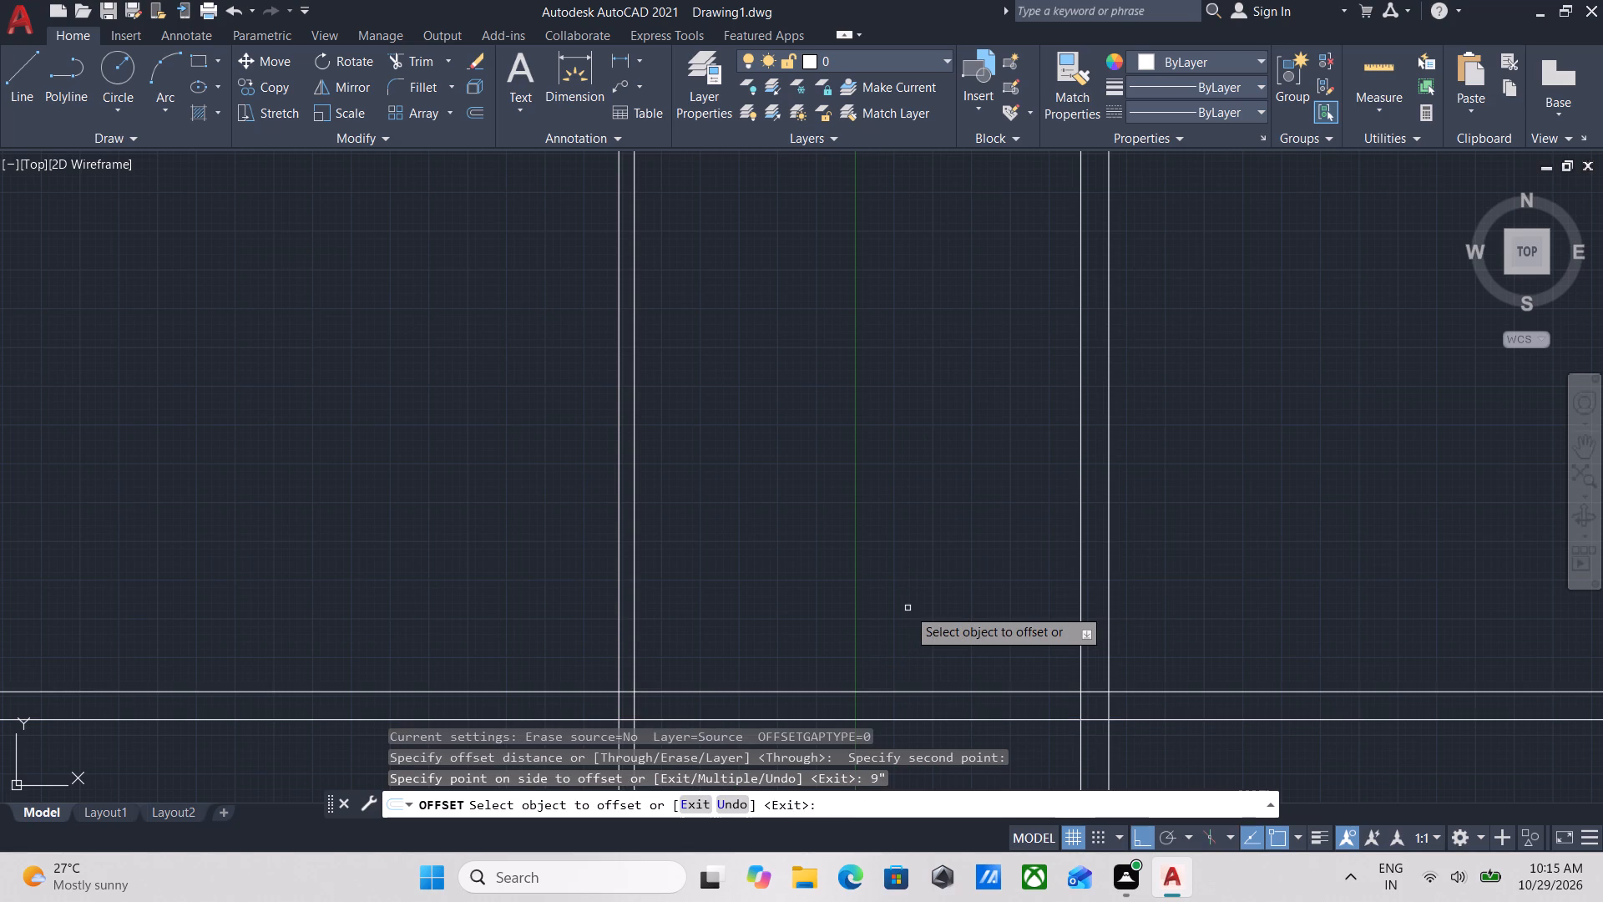
Offset the northern one of the two horizontal construction lines 12' farther north.
{"action": "left_click", "coordinate": [912, 693]}
{"action": "type", "text": "12'"}
{"action": "key", "text": "Return"}
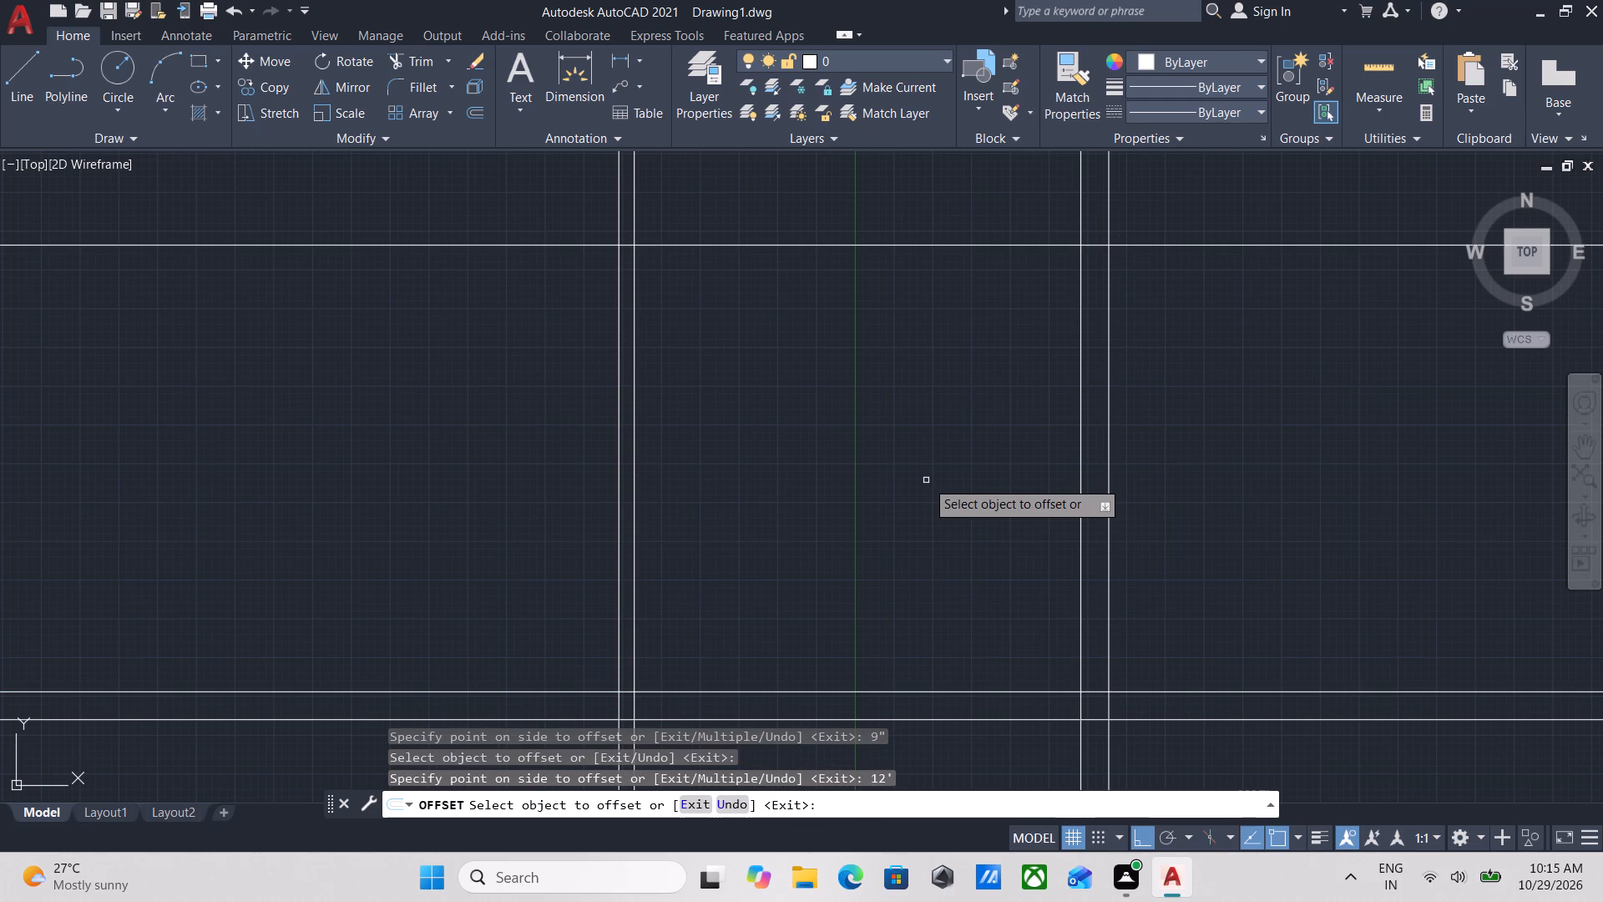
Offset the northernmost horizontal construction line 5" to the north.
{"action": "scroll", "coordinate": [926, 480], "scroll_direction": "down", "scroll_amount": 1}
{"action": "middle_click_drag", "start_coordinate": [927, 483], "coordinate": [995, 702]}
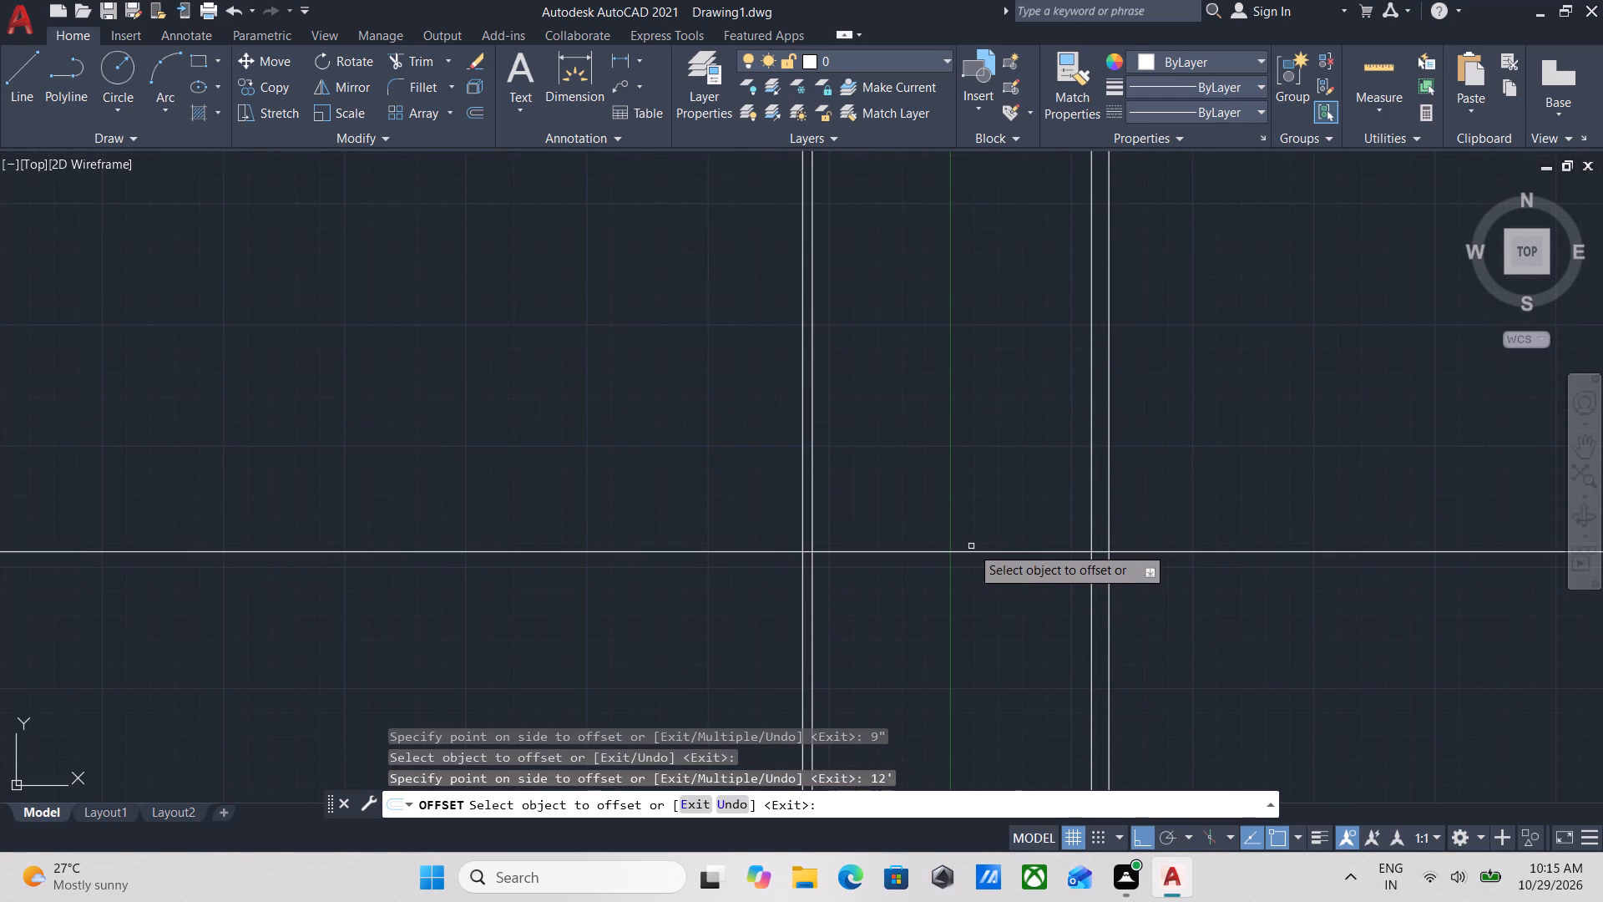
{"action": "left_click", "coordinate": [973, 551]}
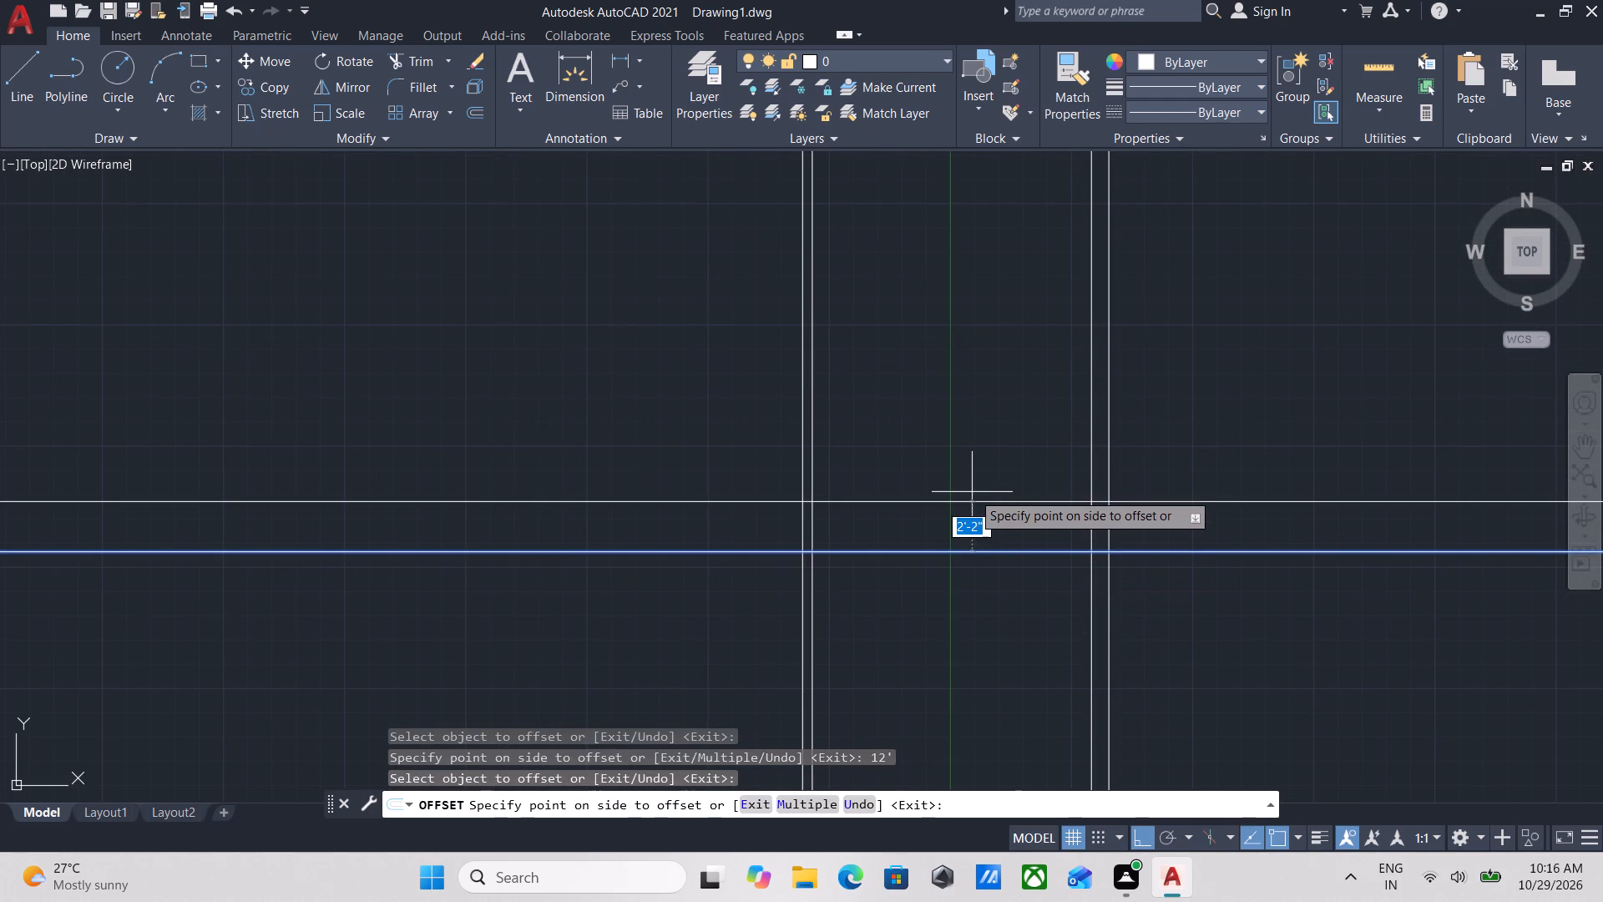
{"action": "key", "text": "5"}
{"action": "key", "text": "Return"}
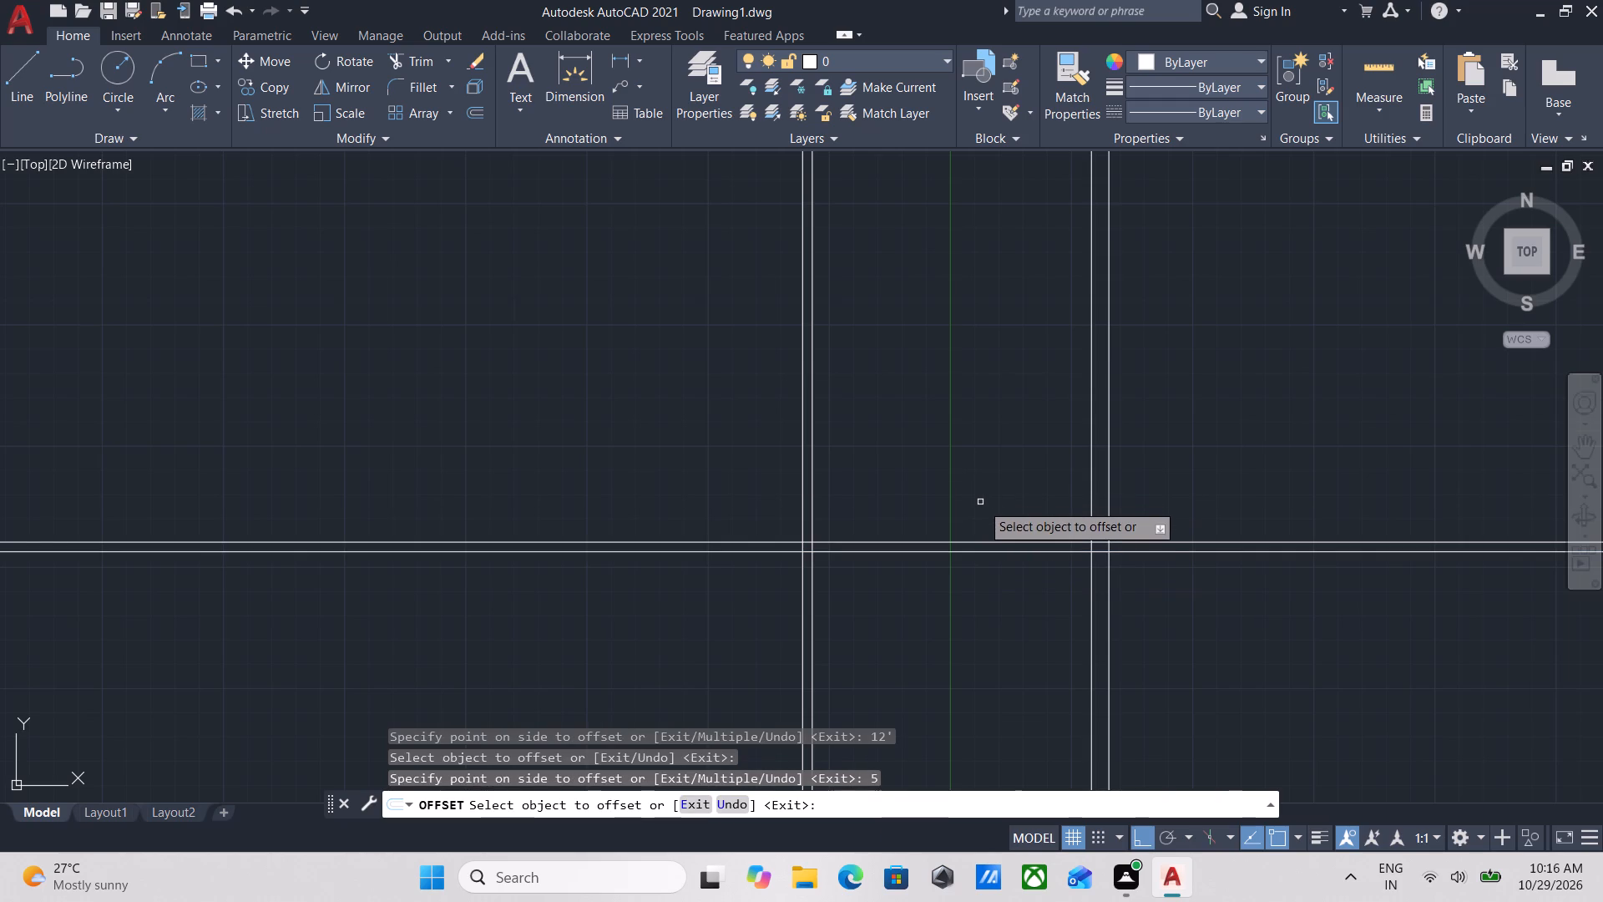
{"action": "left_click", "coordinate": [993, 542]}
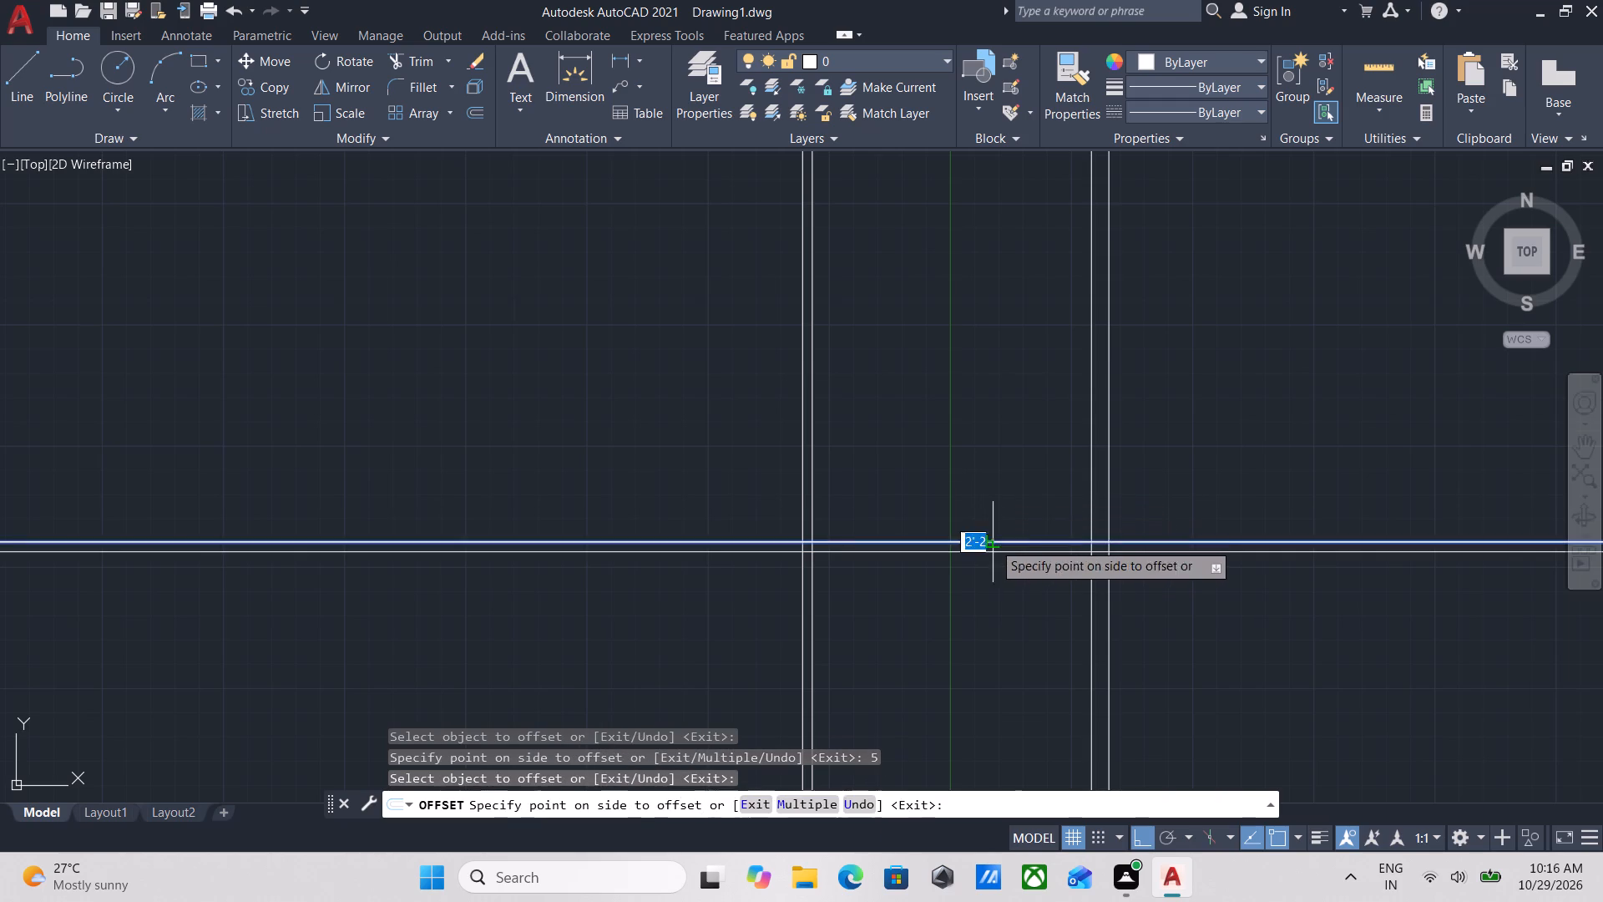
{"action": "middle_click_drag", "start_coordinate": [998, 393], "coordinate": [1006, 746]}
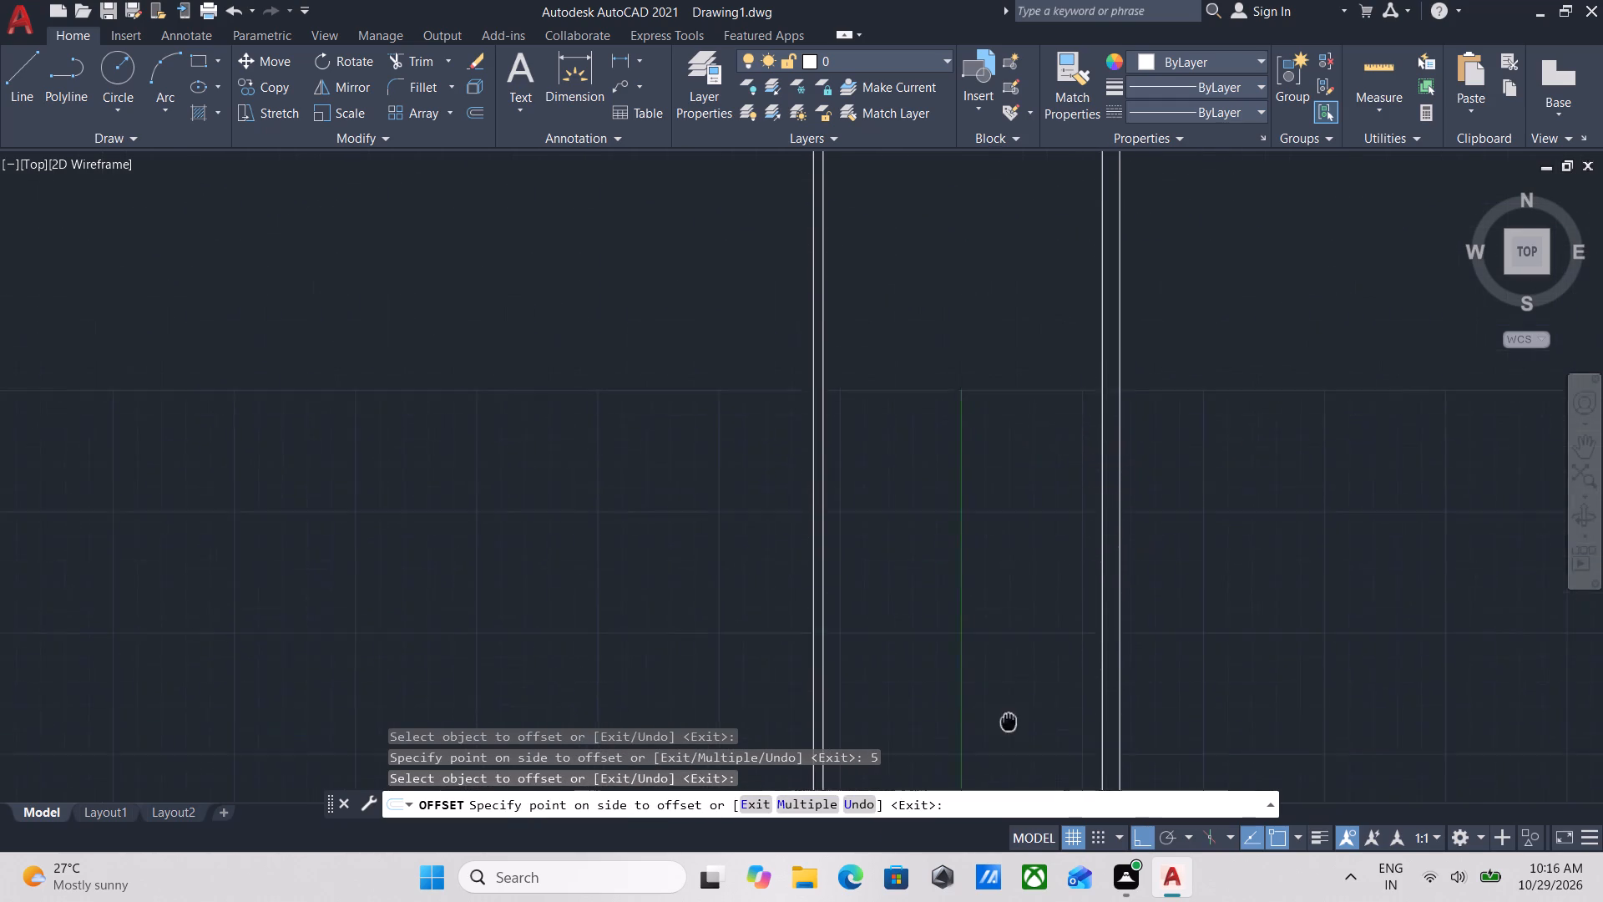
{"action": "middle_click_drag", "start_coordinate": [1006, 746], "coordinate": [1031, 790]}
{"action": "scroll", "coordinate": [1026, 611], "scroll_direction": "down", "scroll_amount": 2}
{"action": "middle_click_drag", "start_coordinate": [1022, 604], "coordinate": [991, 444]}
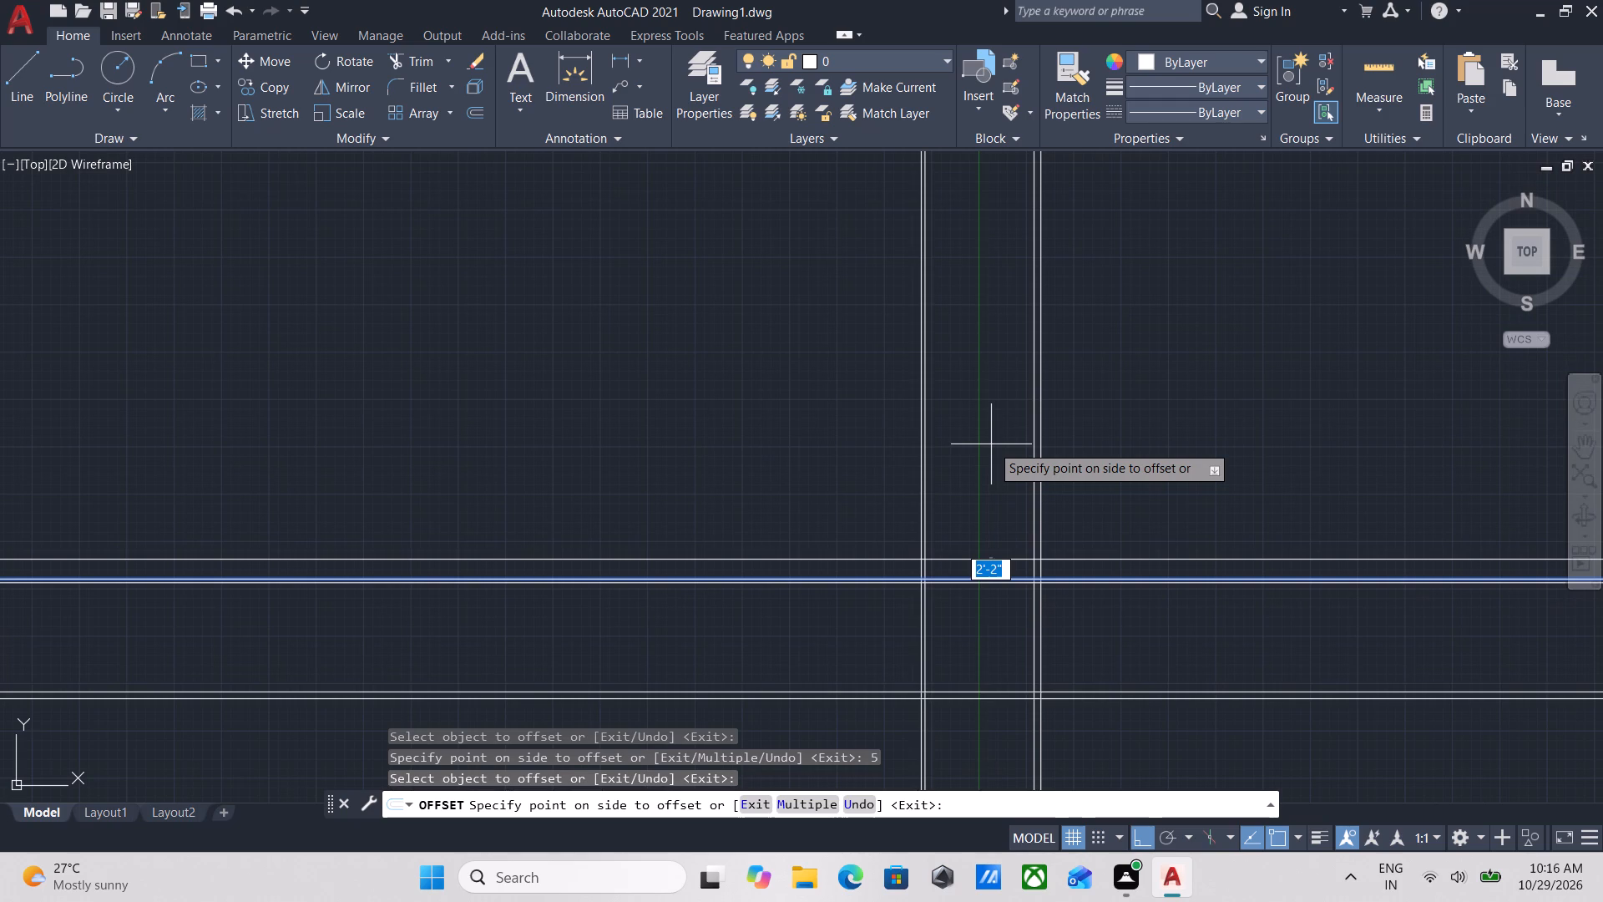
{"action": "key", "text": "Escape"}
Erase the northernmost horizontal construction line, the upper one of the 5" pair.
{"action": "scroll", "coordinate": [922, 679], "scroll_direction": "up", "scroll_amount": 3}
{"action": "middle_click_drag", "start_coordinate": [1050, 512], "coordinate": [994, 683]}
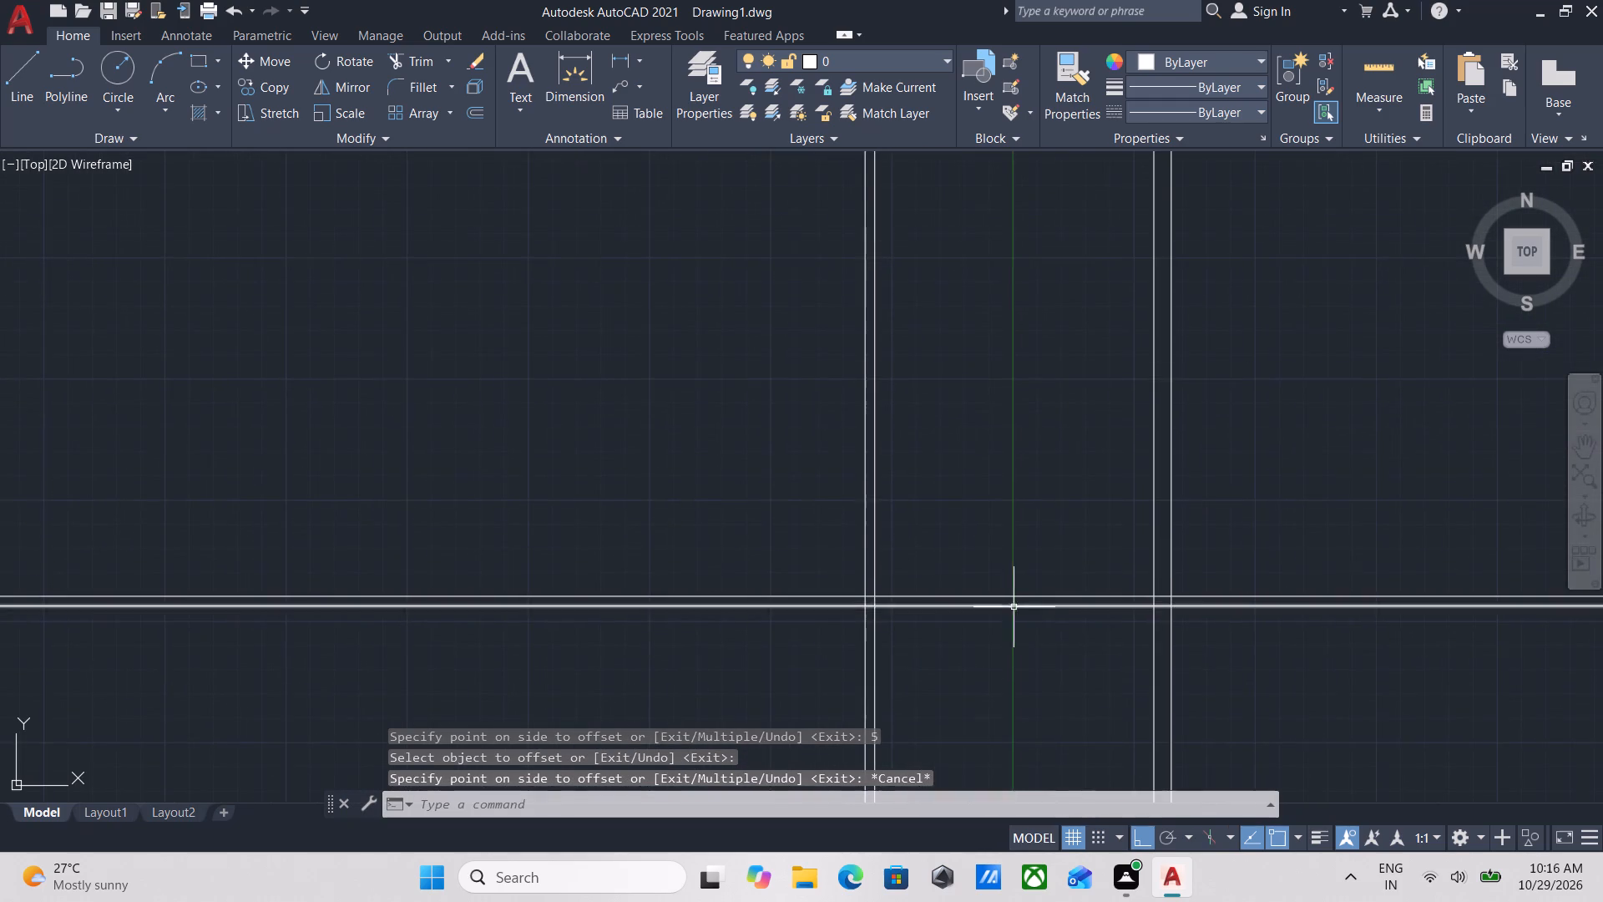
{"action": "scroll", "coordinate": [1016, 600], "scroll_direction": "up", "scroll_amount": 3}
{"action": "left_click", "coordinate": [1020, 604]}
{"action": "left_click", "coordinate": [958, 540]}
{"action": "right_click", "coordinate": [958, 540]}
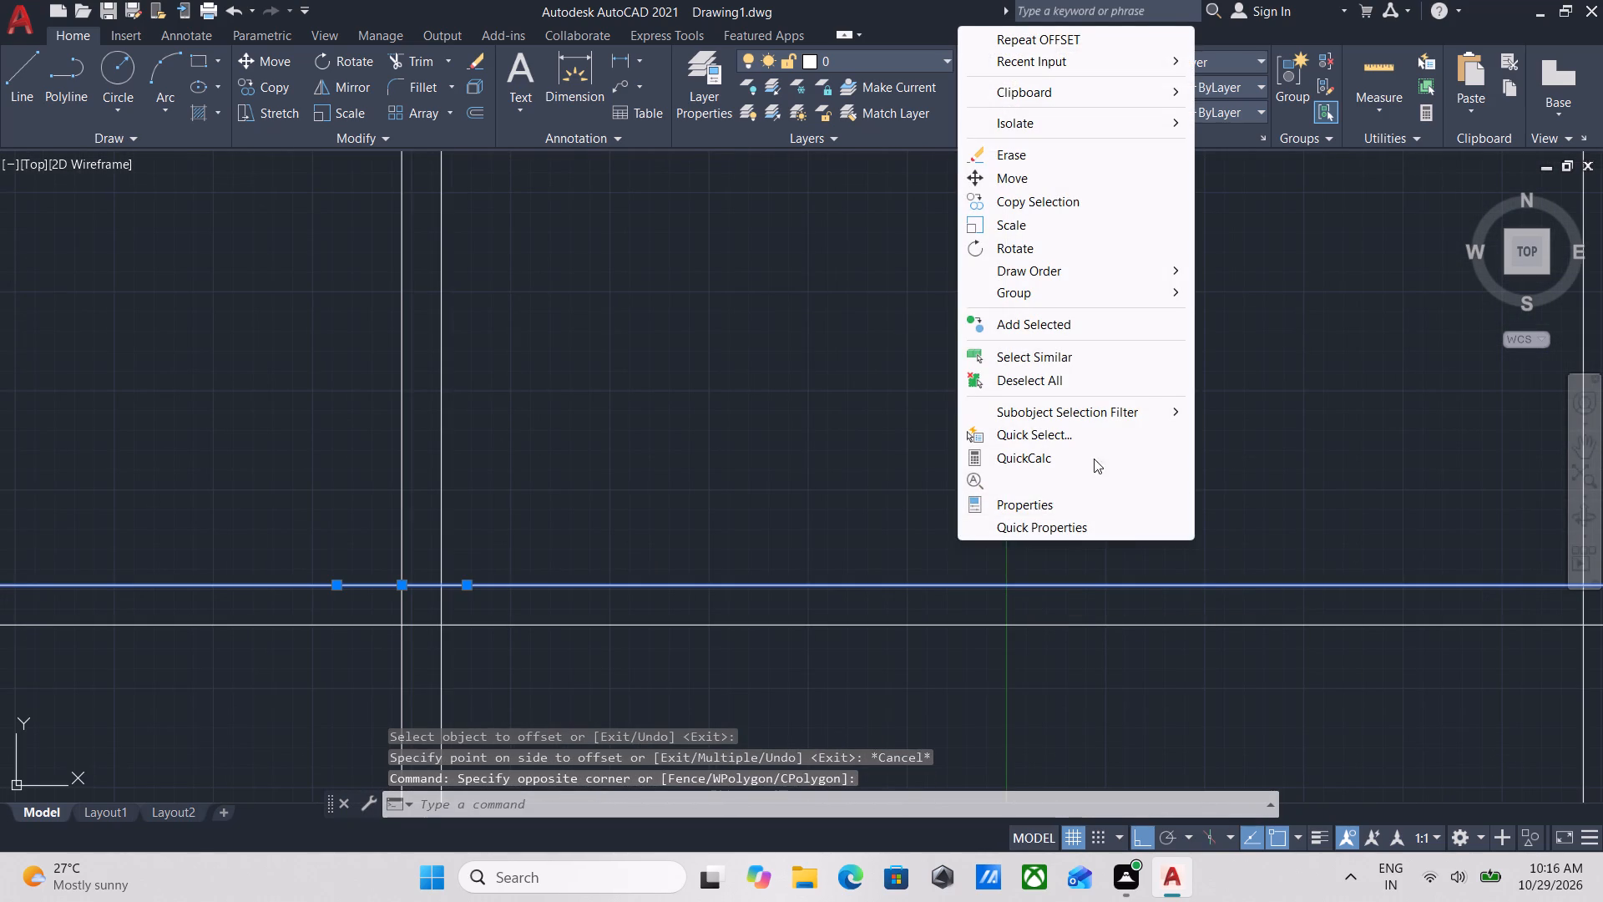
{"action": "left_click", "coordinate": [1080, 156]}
Offset the remaining northernmost horizontal construction line 9" to the north.
{"action": "scroll", "coordinate": [973, 432], "scroll_direction": "down", "scroll_amount": 3}
{"action": "middle_click_drag", "start_coordinate": [968, 428], "coordinate": [761, 325]}
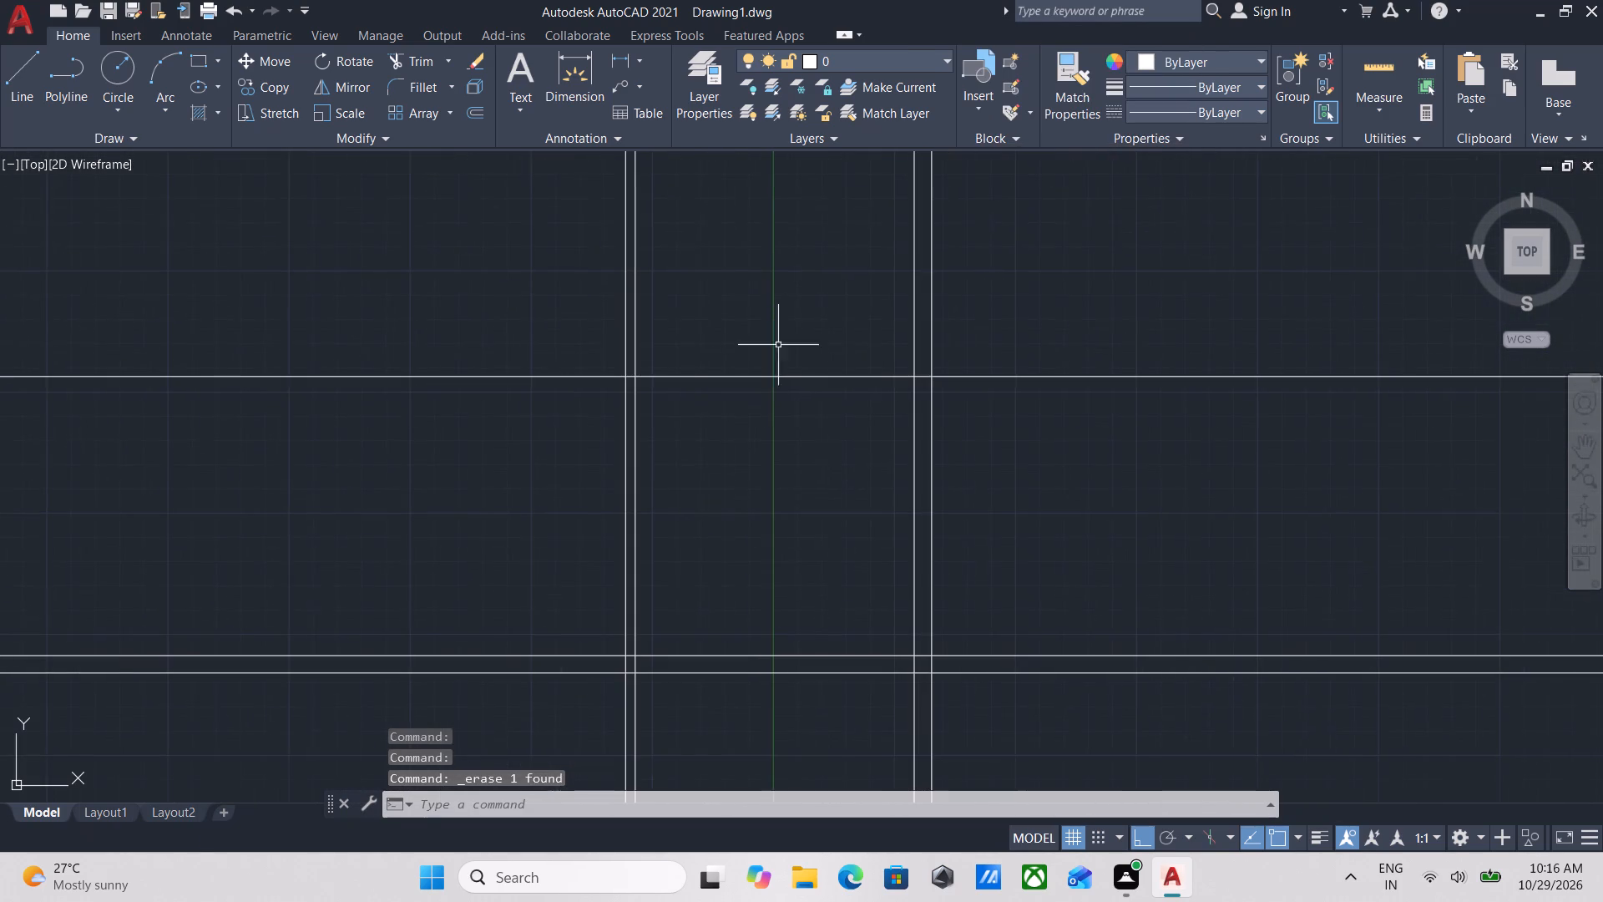
{"action": "left_click_drag", "start_coordinate": [798, 411], "coordinate": [776, 399]}
{"action": "left_click", "coordinate": [681, 302]}
{"action": "key", "text": "o"}
{"action": "key", "text": "Return"}
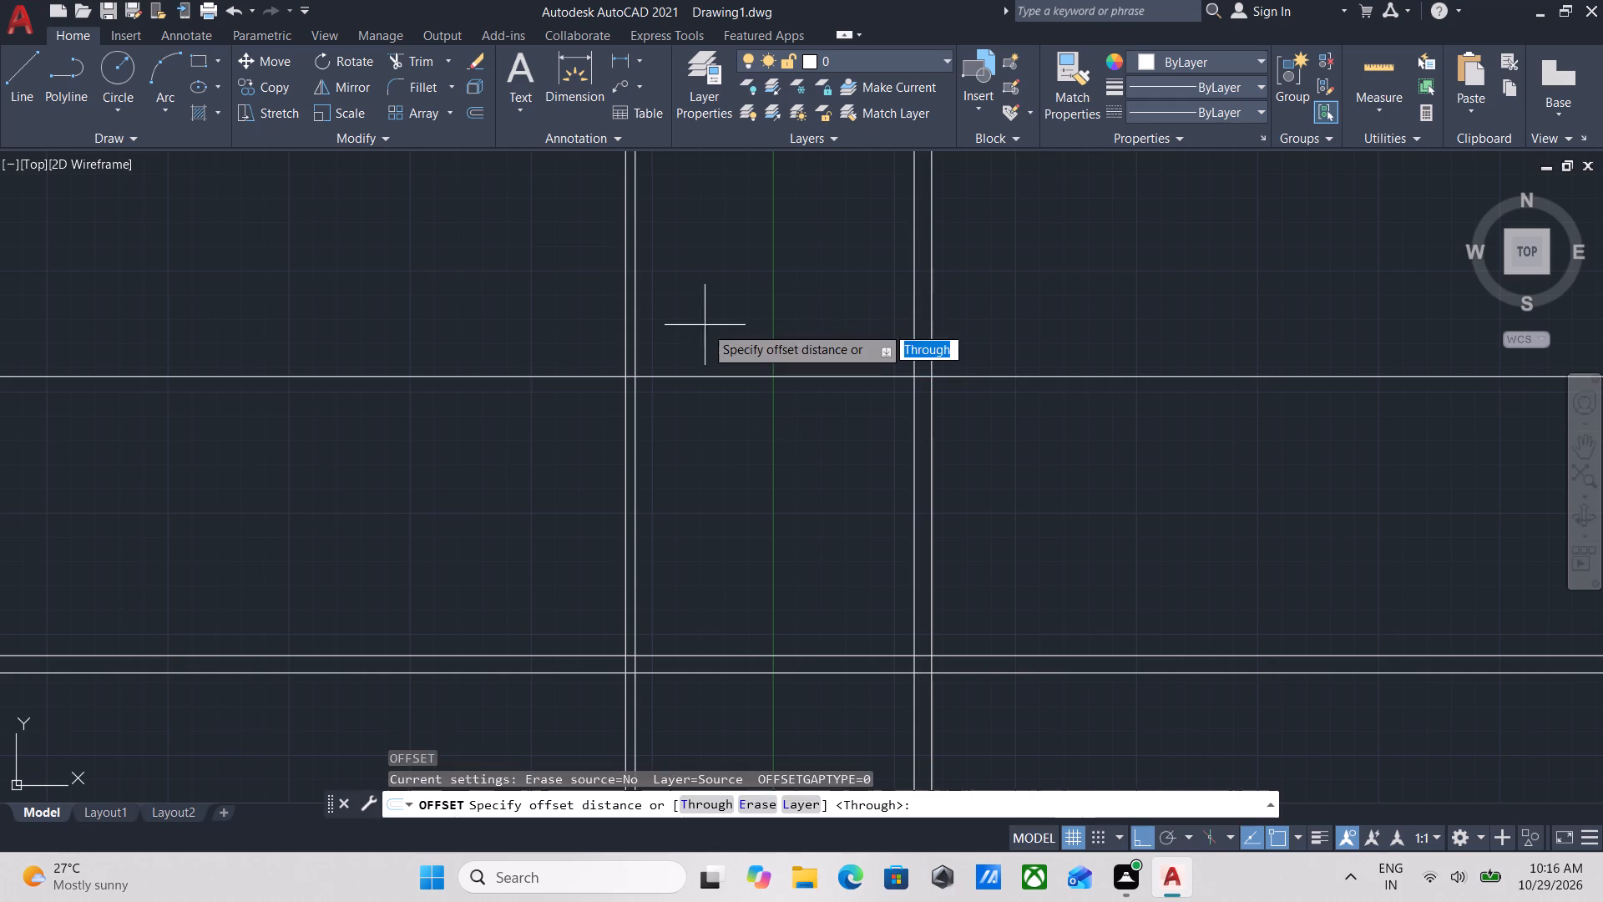
{"action": "left_click", "coordinate": [766, 370]}
{"action": "left_click", "coordinate": [774, 314]}
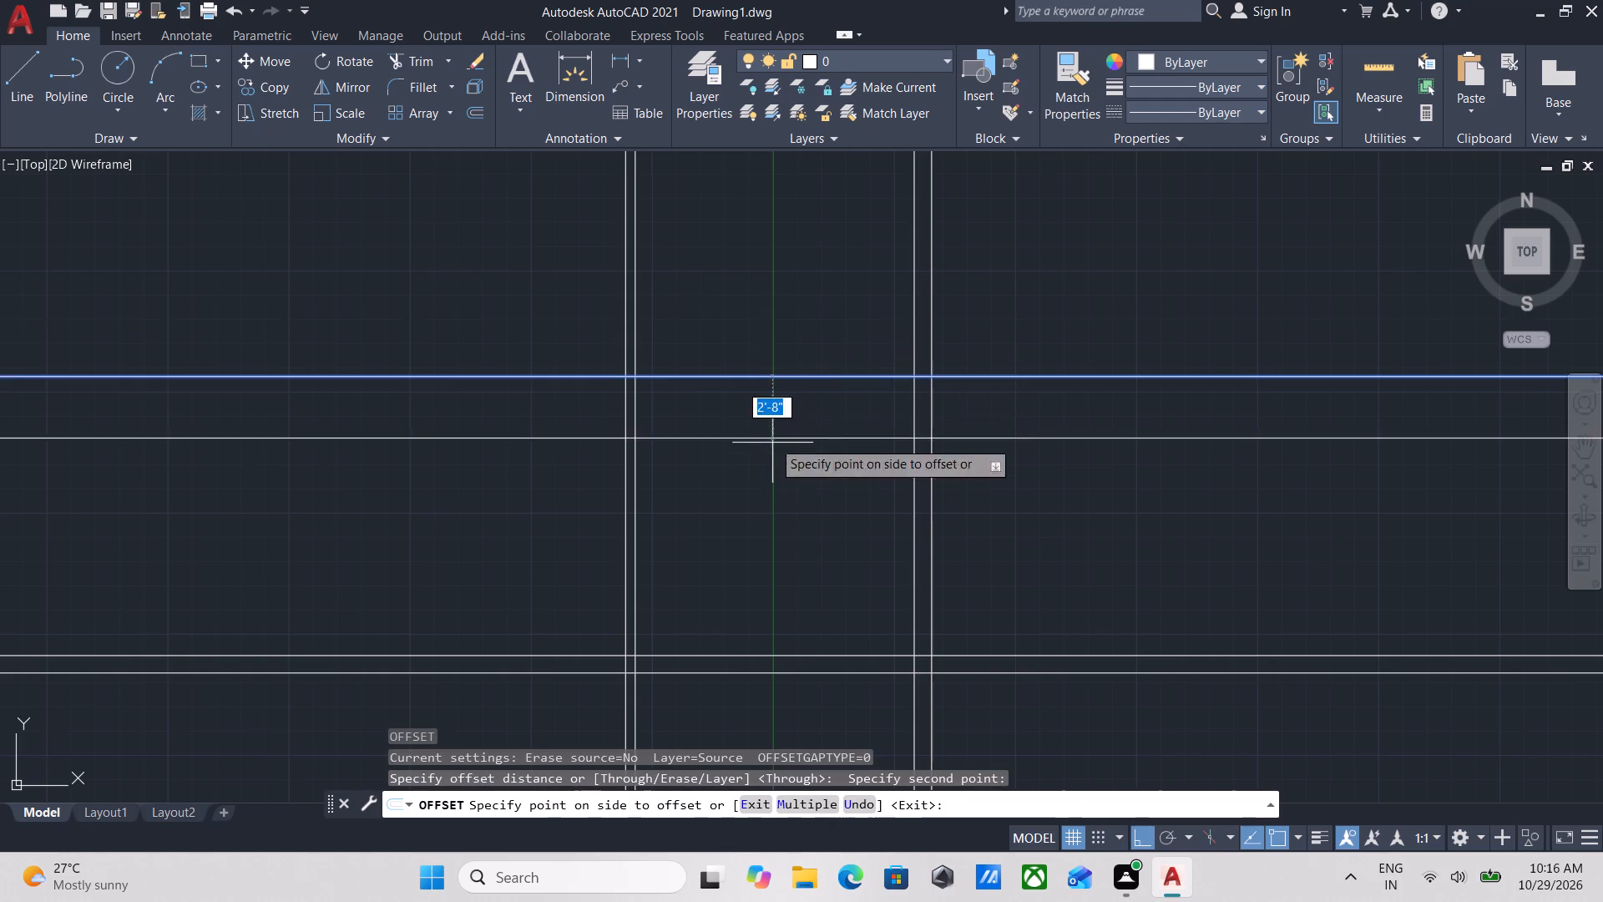
{"action": "key", "text": "9"}
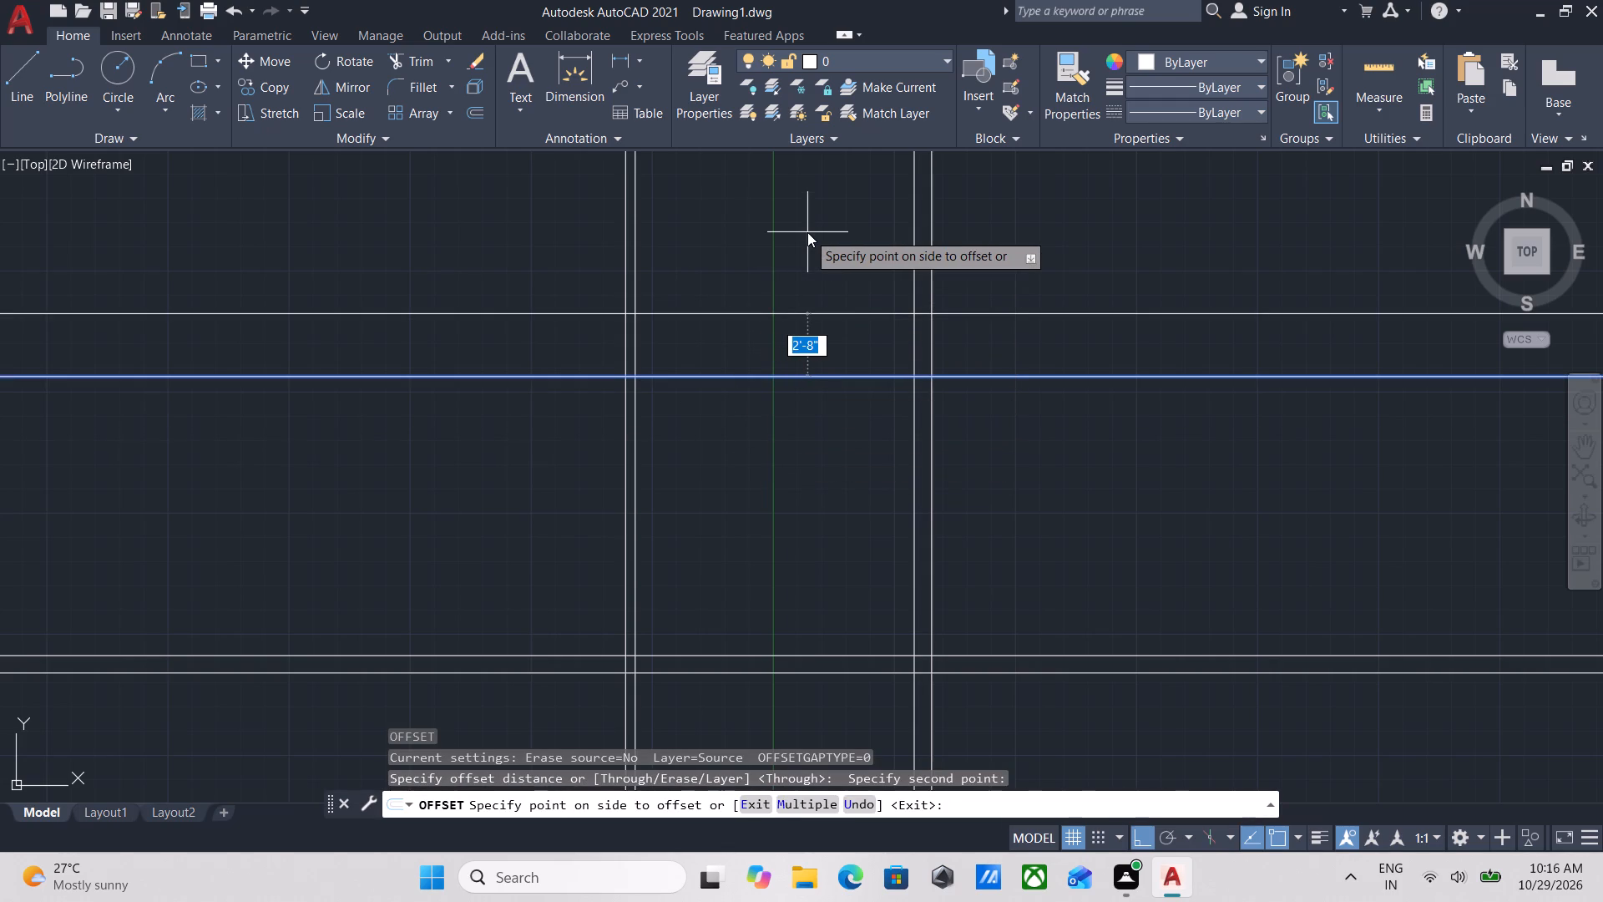
{"action": "key", "text": "shift+quotedbl"}
{"action": "key", "text": "Return"}
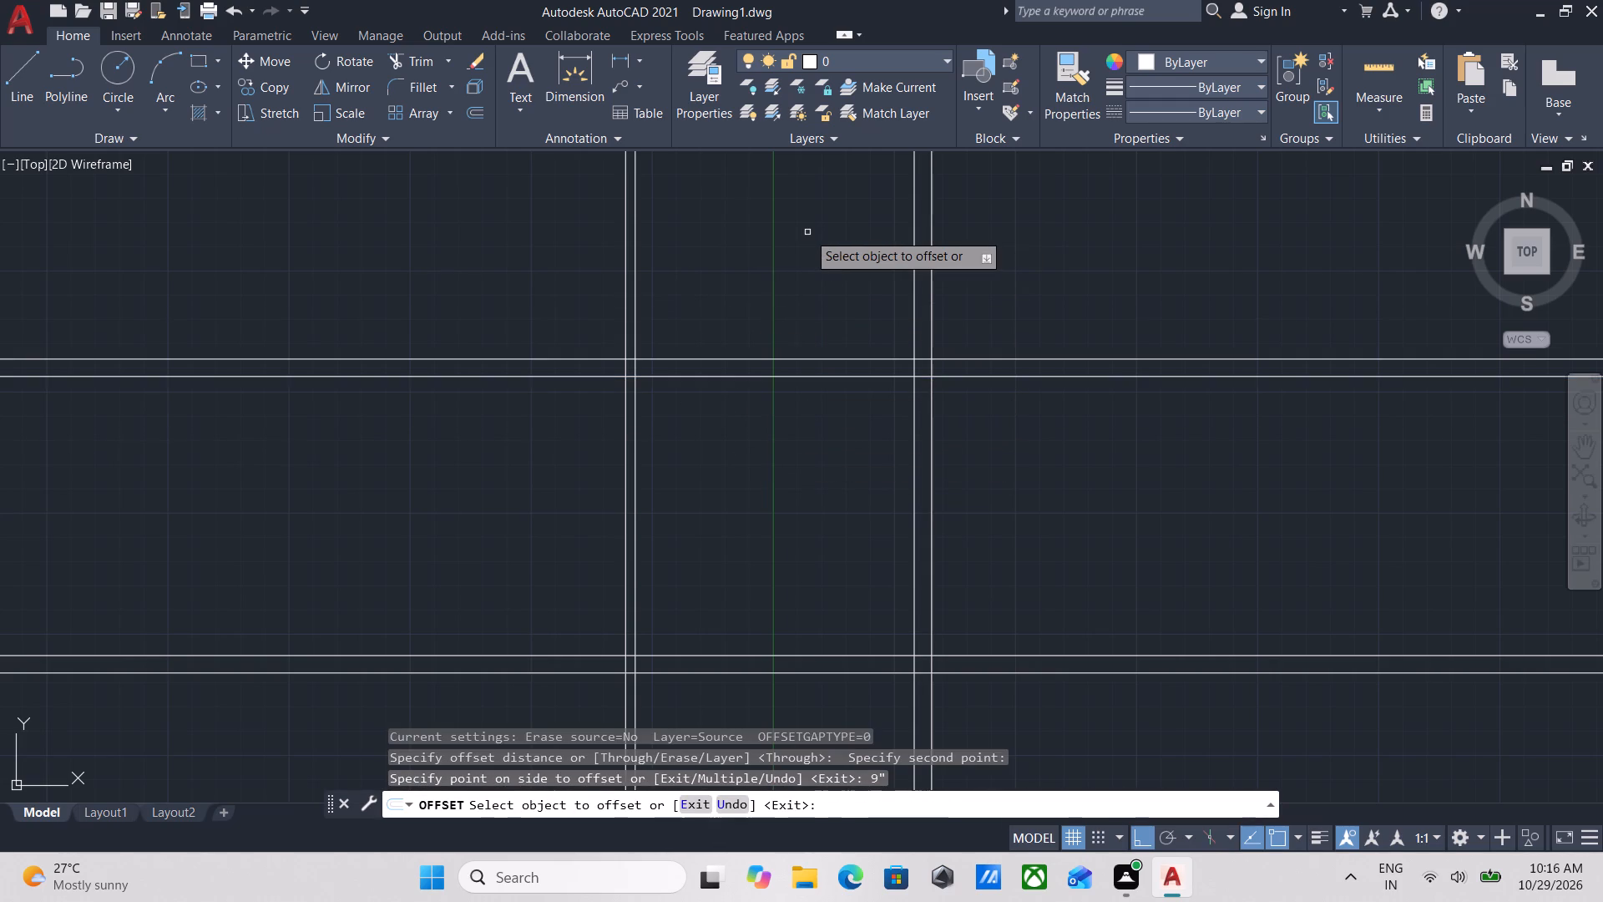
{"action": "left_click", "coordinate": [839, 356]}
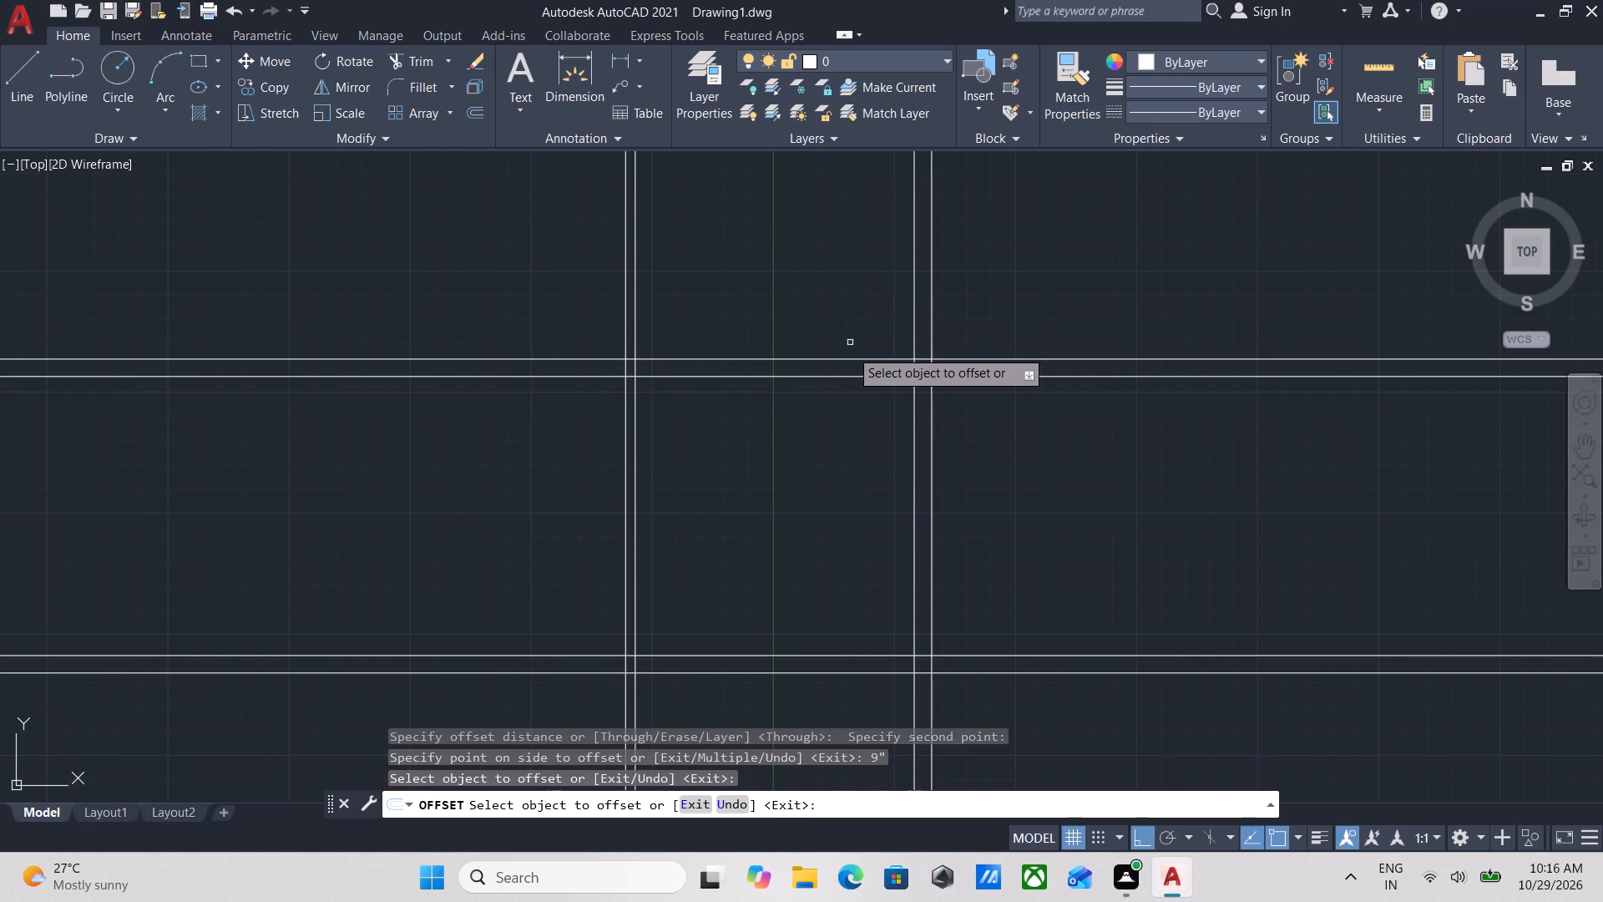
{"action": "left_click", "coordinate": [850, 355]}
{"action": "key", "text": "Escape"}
Offset the northern line of the upper 9" horizontal pair 6' farther north.
{"action": "scroll", "coordinate": [862, 359], "scroll_direction": "up", "scroll_amount": 3}
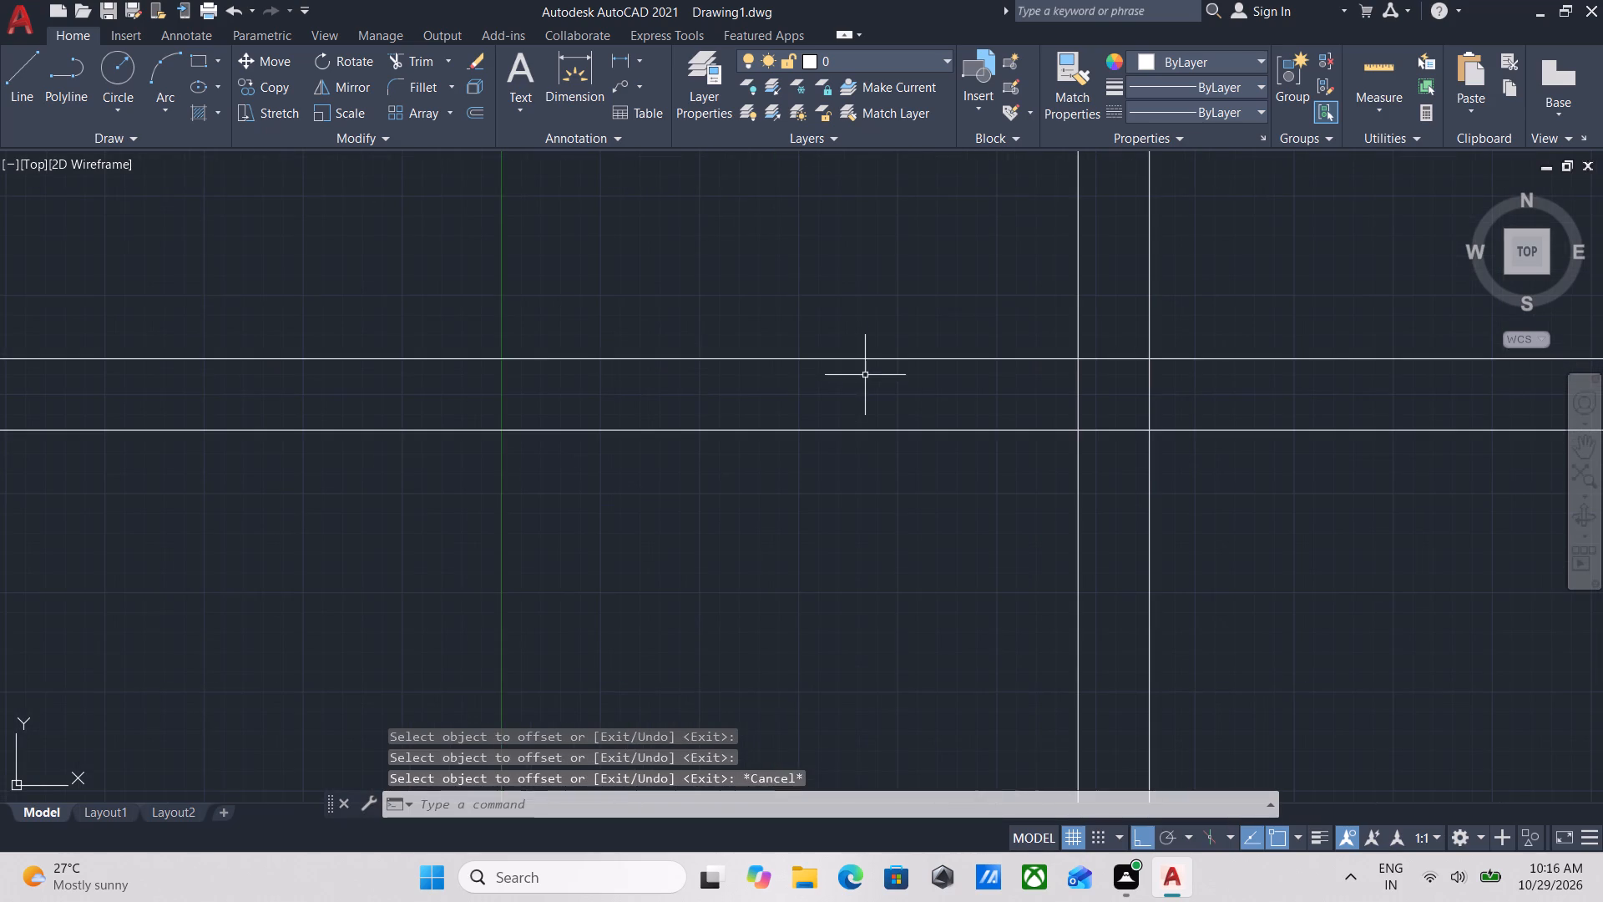
{"action": "left_click", "coordinate": [865, 375]}
{"action": "left_click", "coordinate": [797, 296]}
{"action": "key", "text": "o"}
{"action": "key", "text": "Return"}
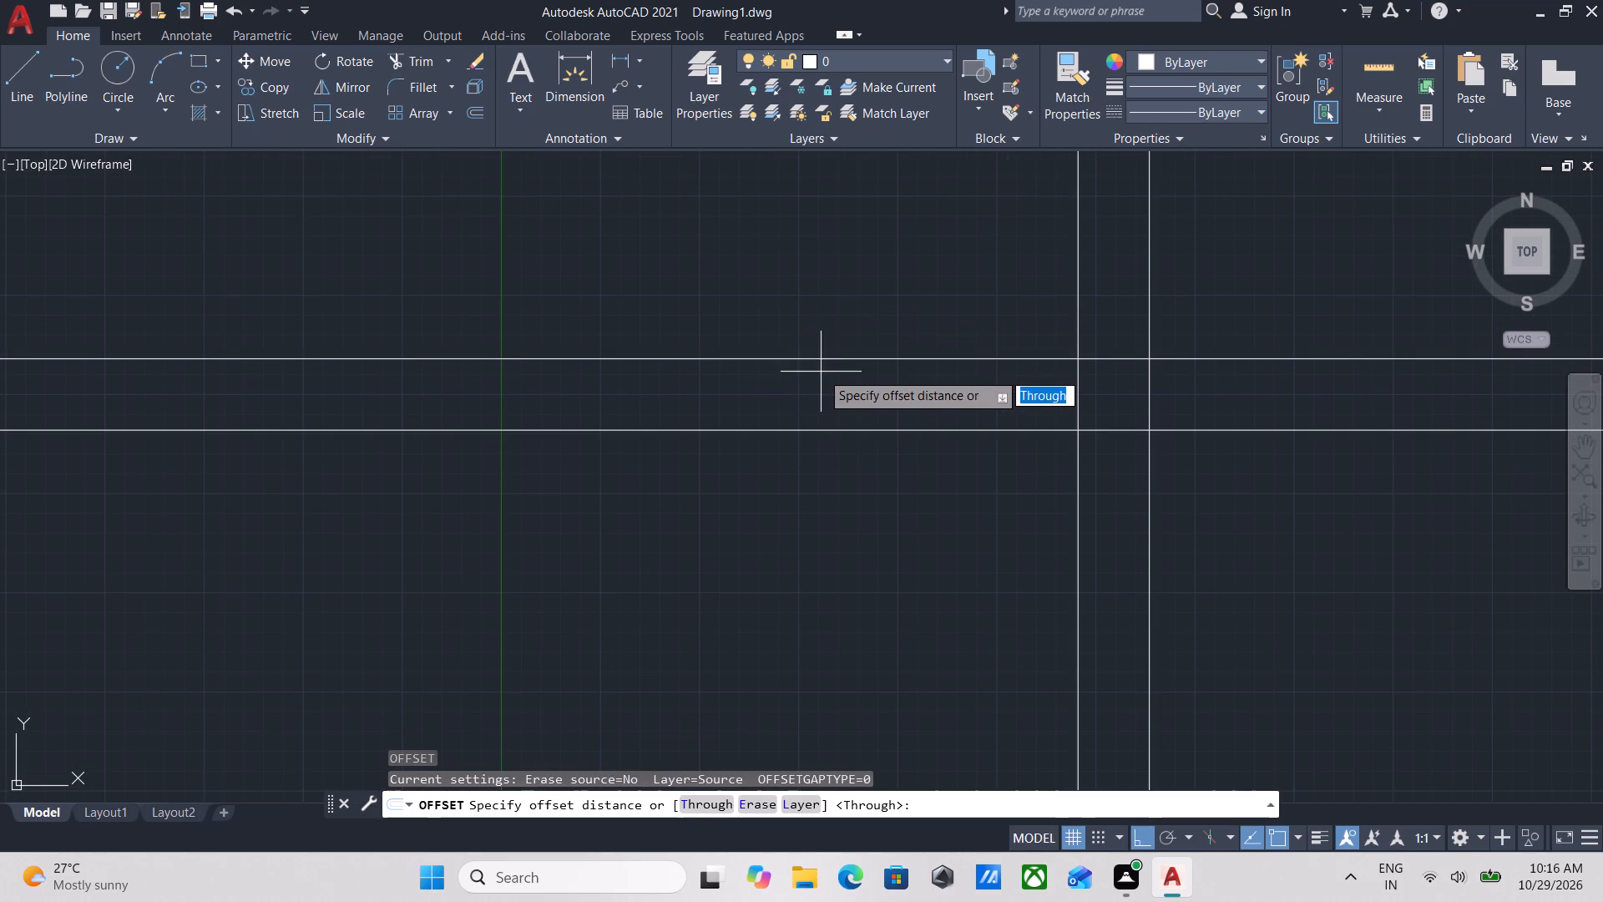
{"action": "left_click", "coordinate": [821, 357]}
{"action": "left_click", "coordinate": [861, 168]}
{"action": "scroll", "coordinate": [863, 432], "scroll_direction": "down", "scroll_amount": 2}
{"action": "middle_click_drag", "start_coordinate": [863, 433], "coordinate": [907, 619]}
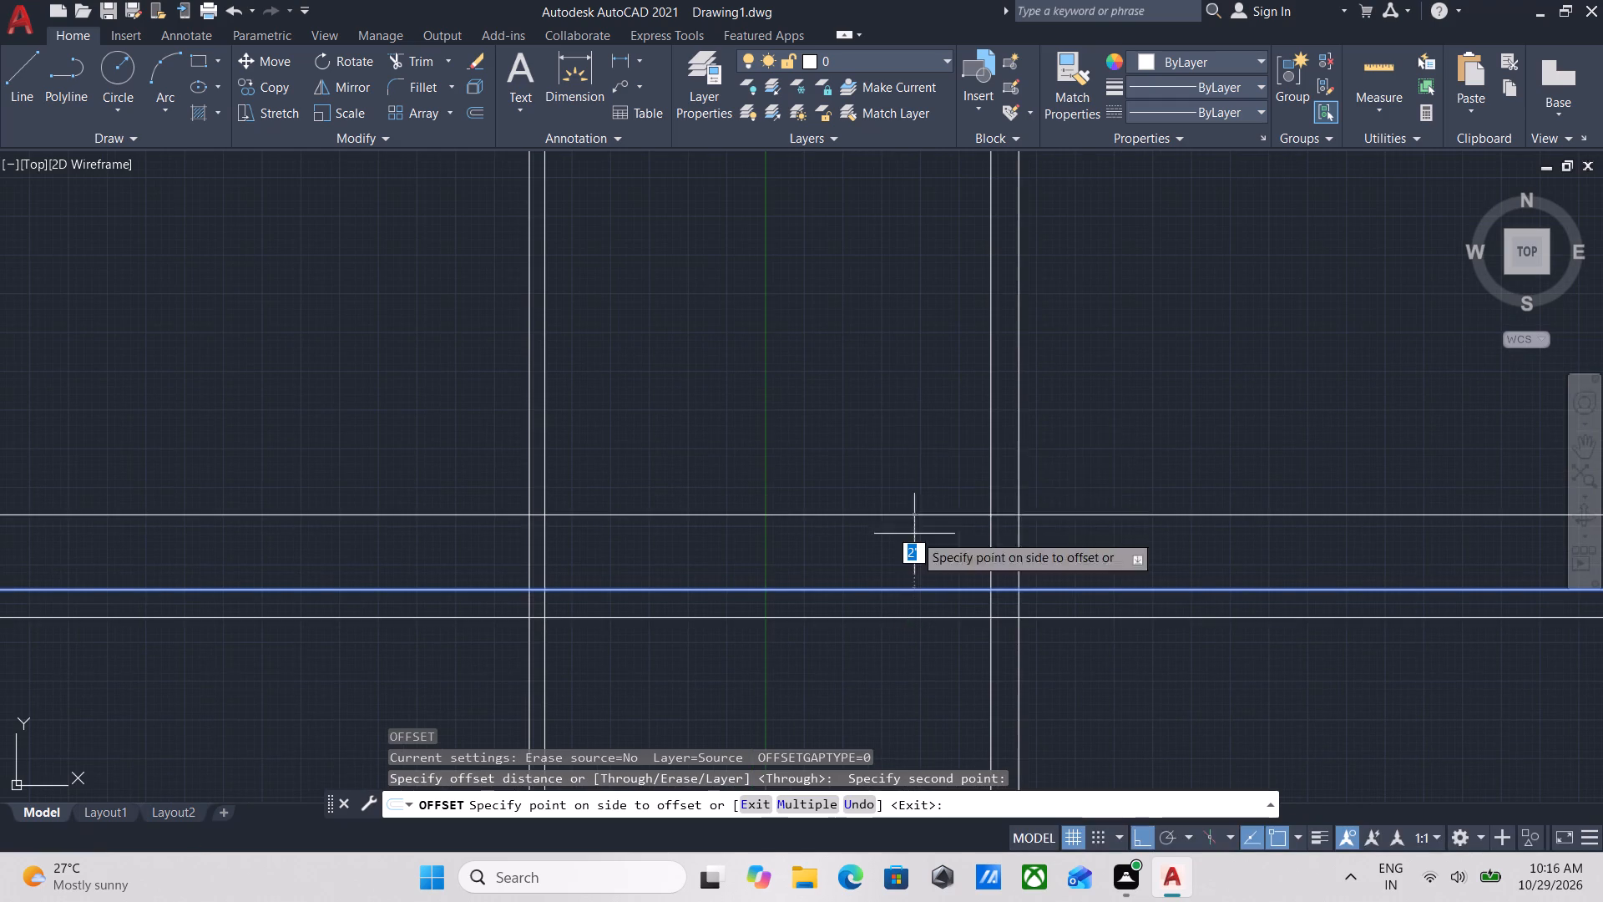
{"action": "type", "text": "6'"}
{"action": "key", "text": "Return"}
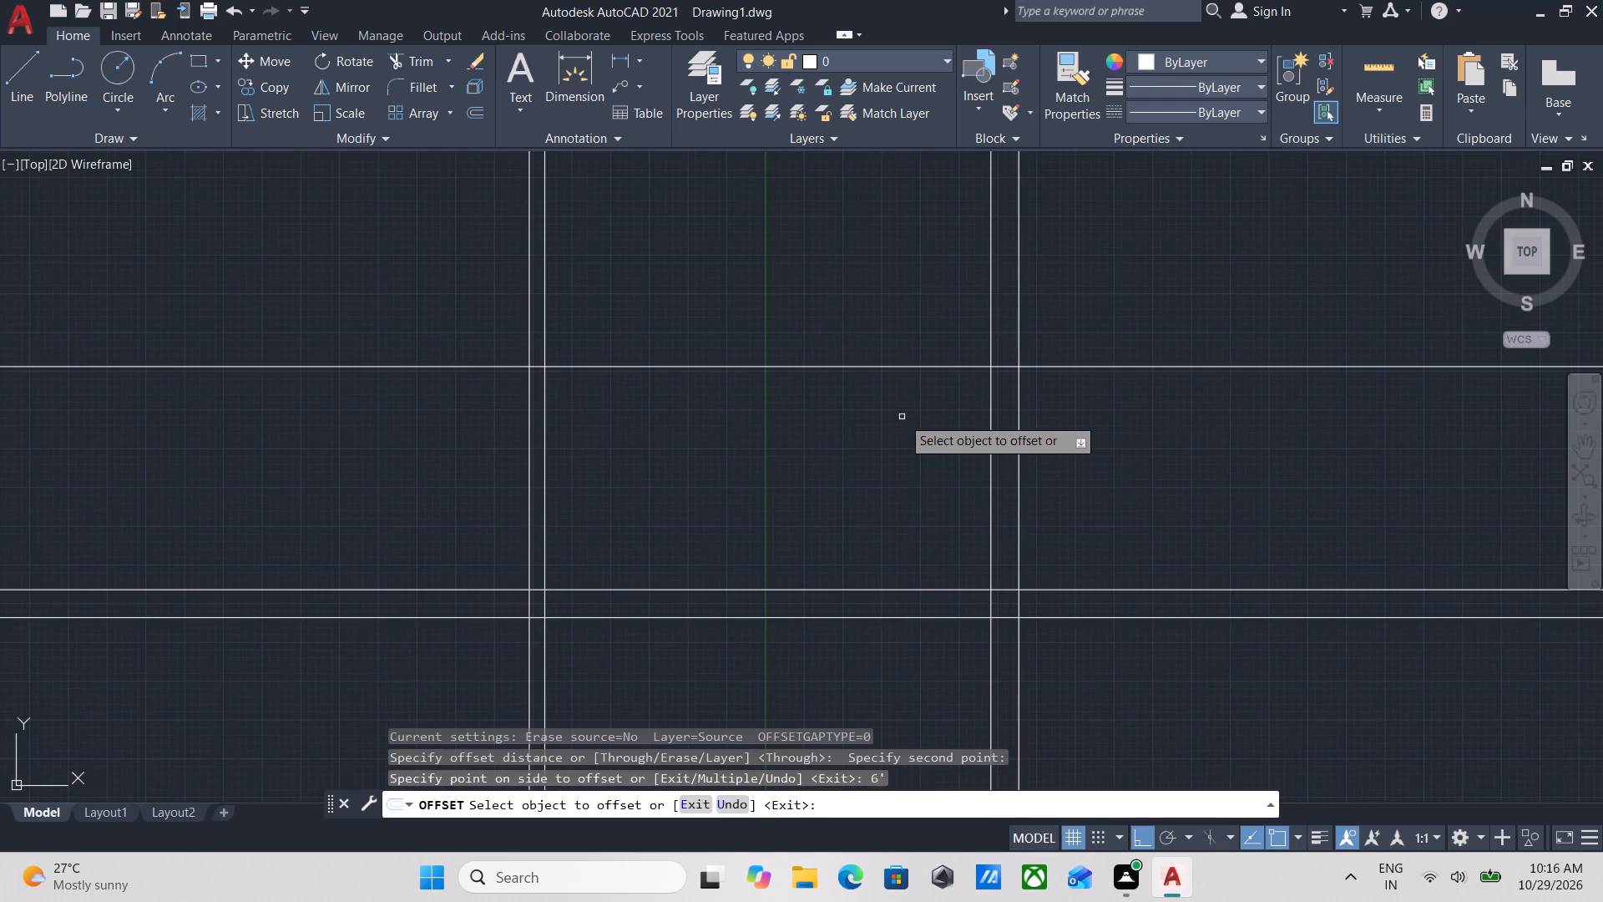
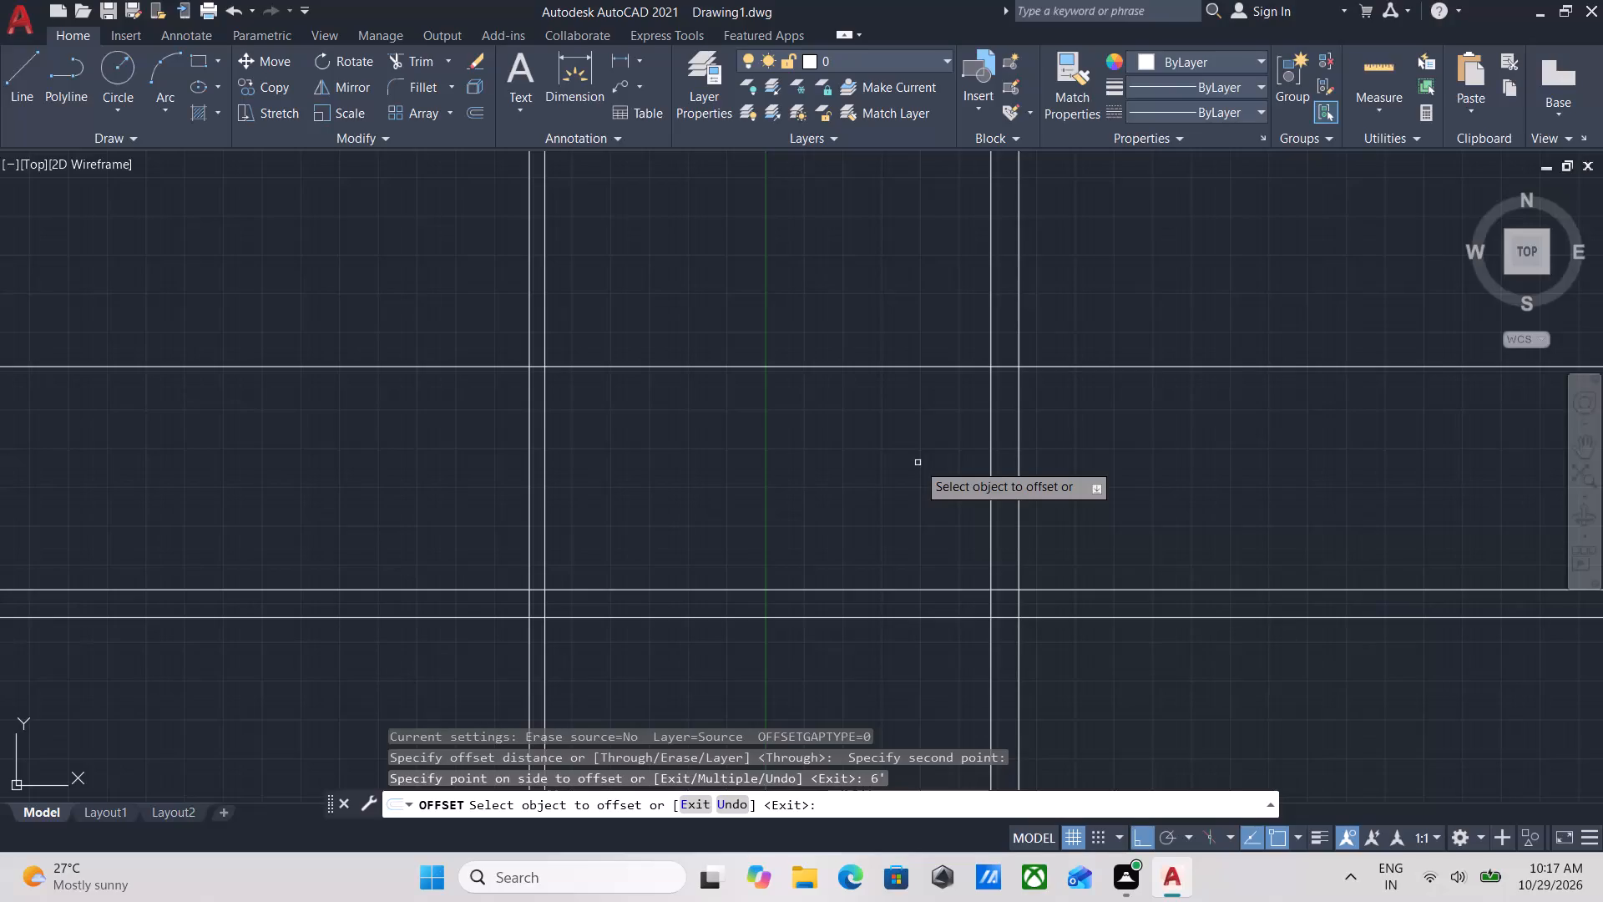
Offset the northernmost horizontal construction line 9" to the north.
{"action": "scroll", "coordinate": [941, 389], "scroll_direction": "down", "scroll_amount": 1}
{"action": "left_click", "coordinate": [917, 374]}
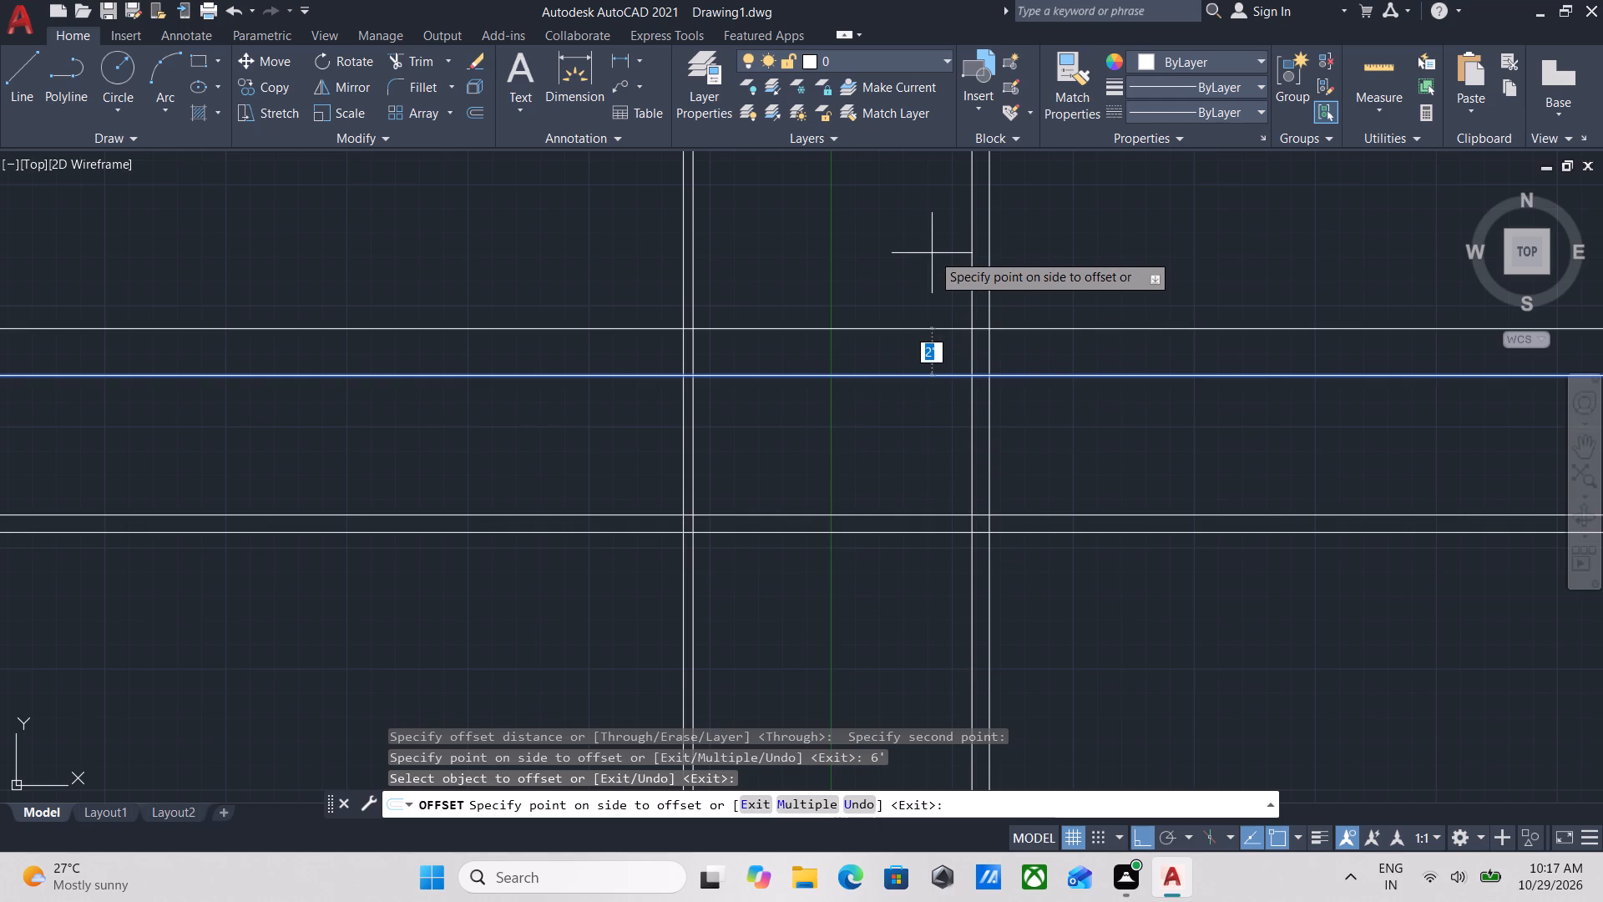
{"action": "key", "text": "9"}
{"action": "key", "text": "Return"}
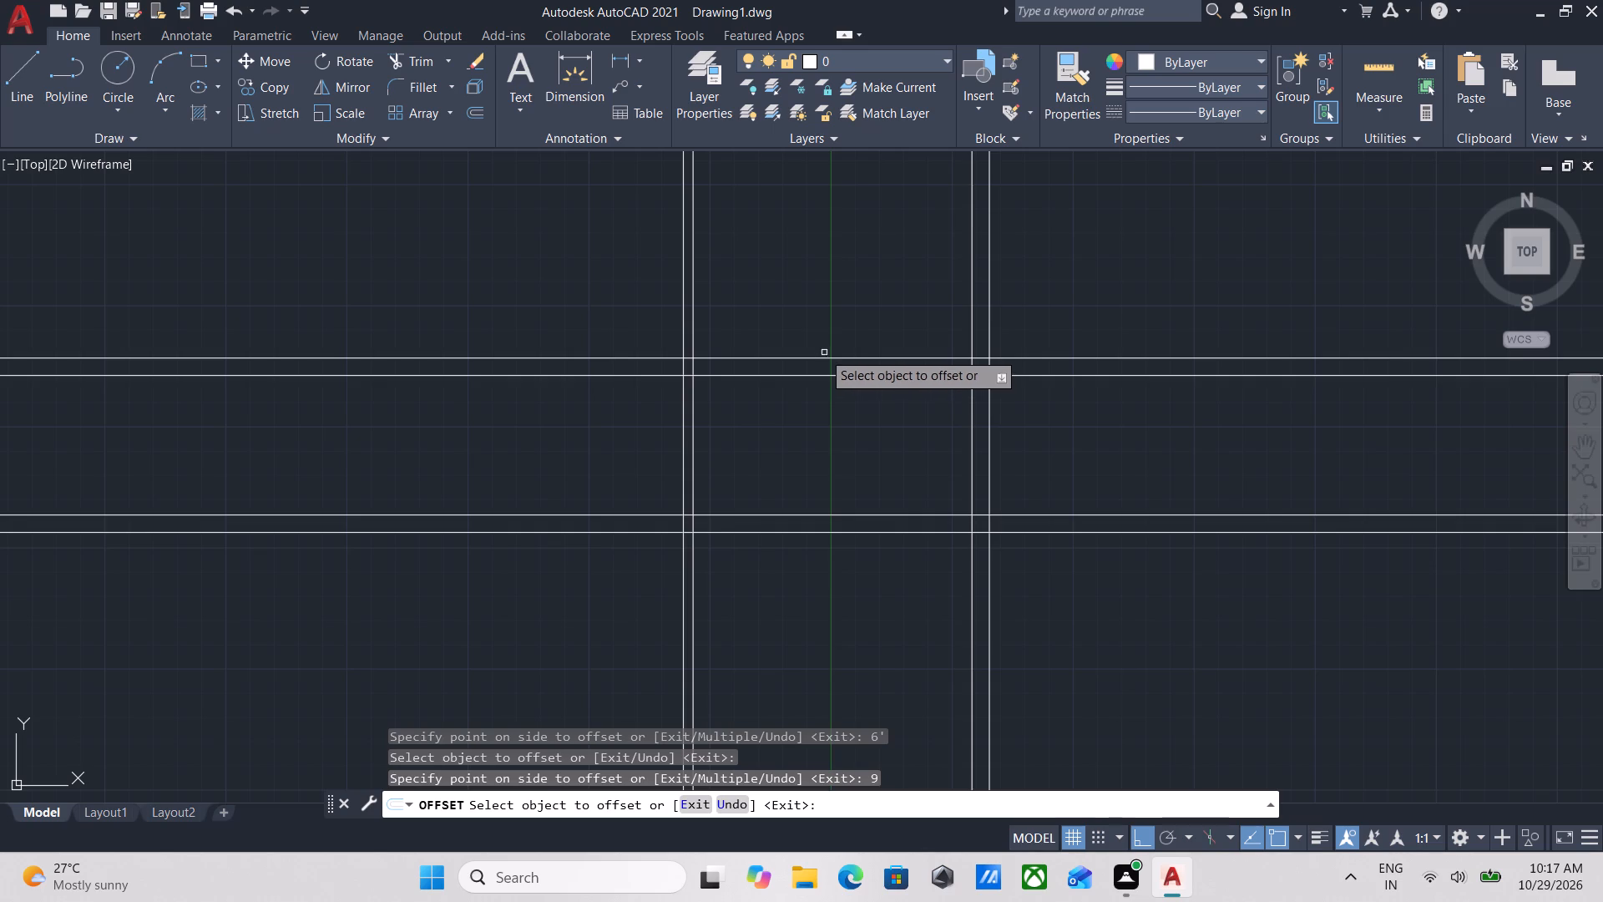
Offset the northern line of the uppermost 9" horizontal pair 8' farther north.
{"action": "left_click", "coordinate": [813, 356]}
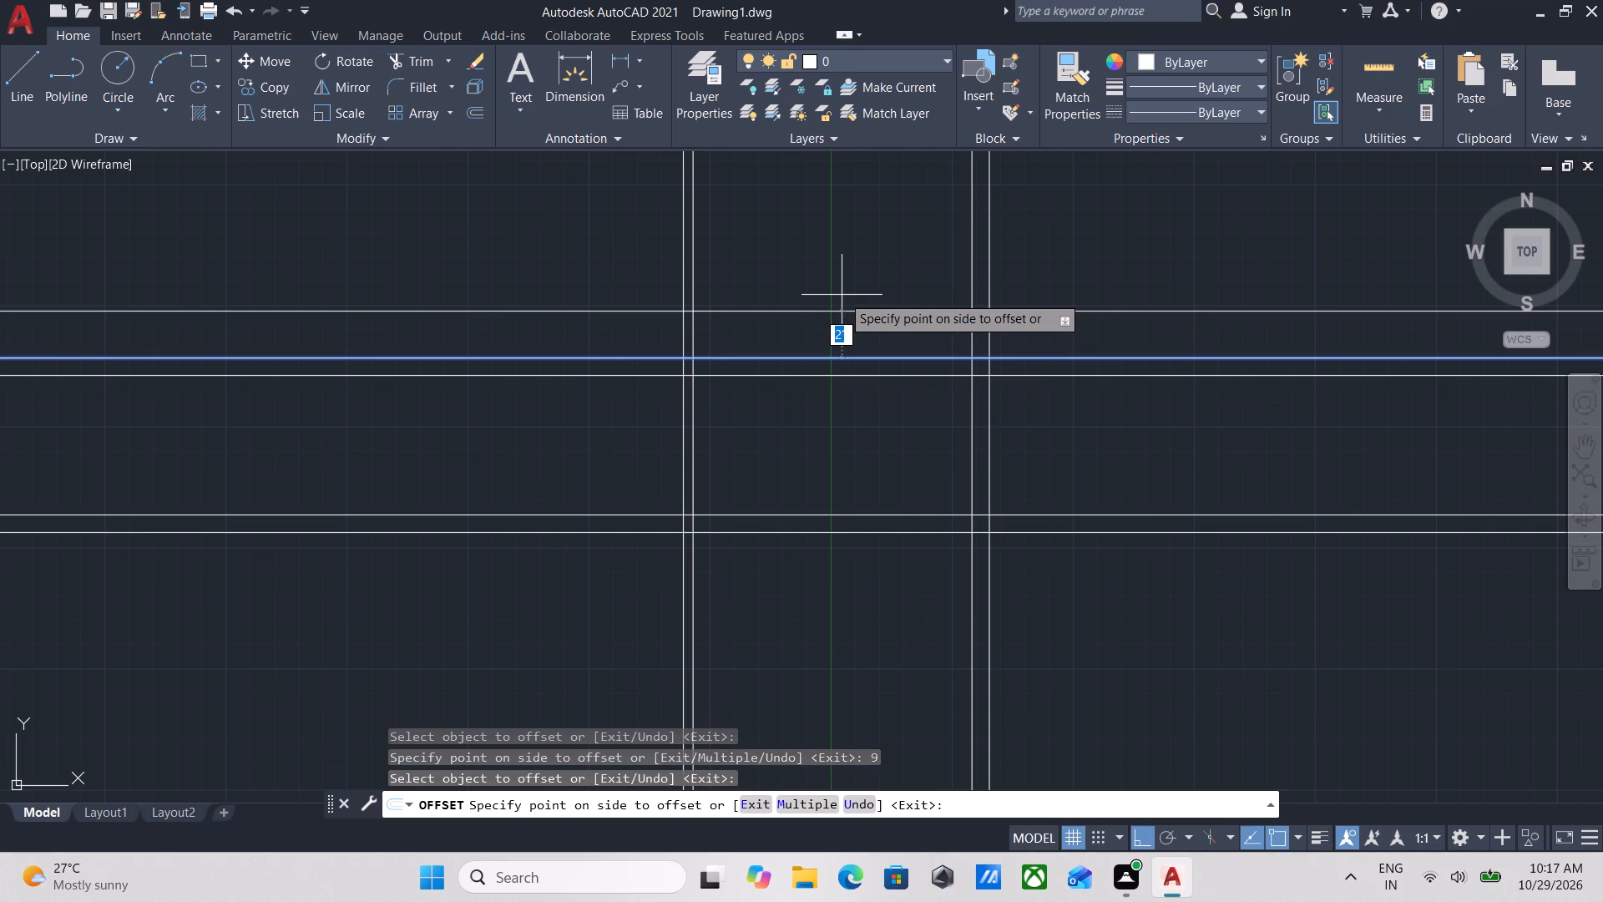
{"action": "middle_click_drag", "start_coordinate": [842, 295], "coordinate": [950, 553]}
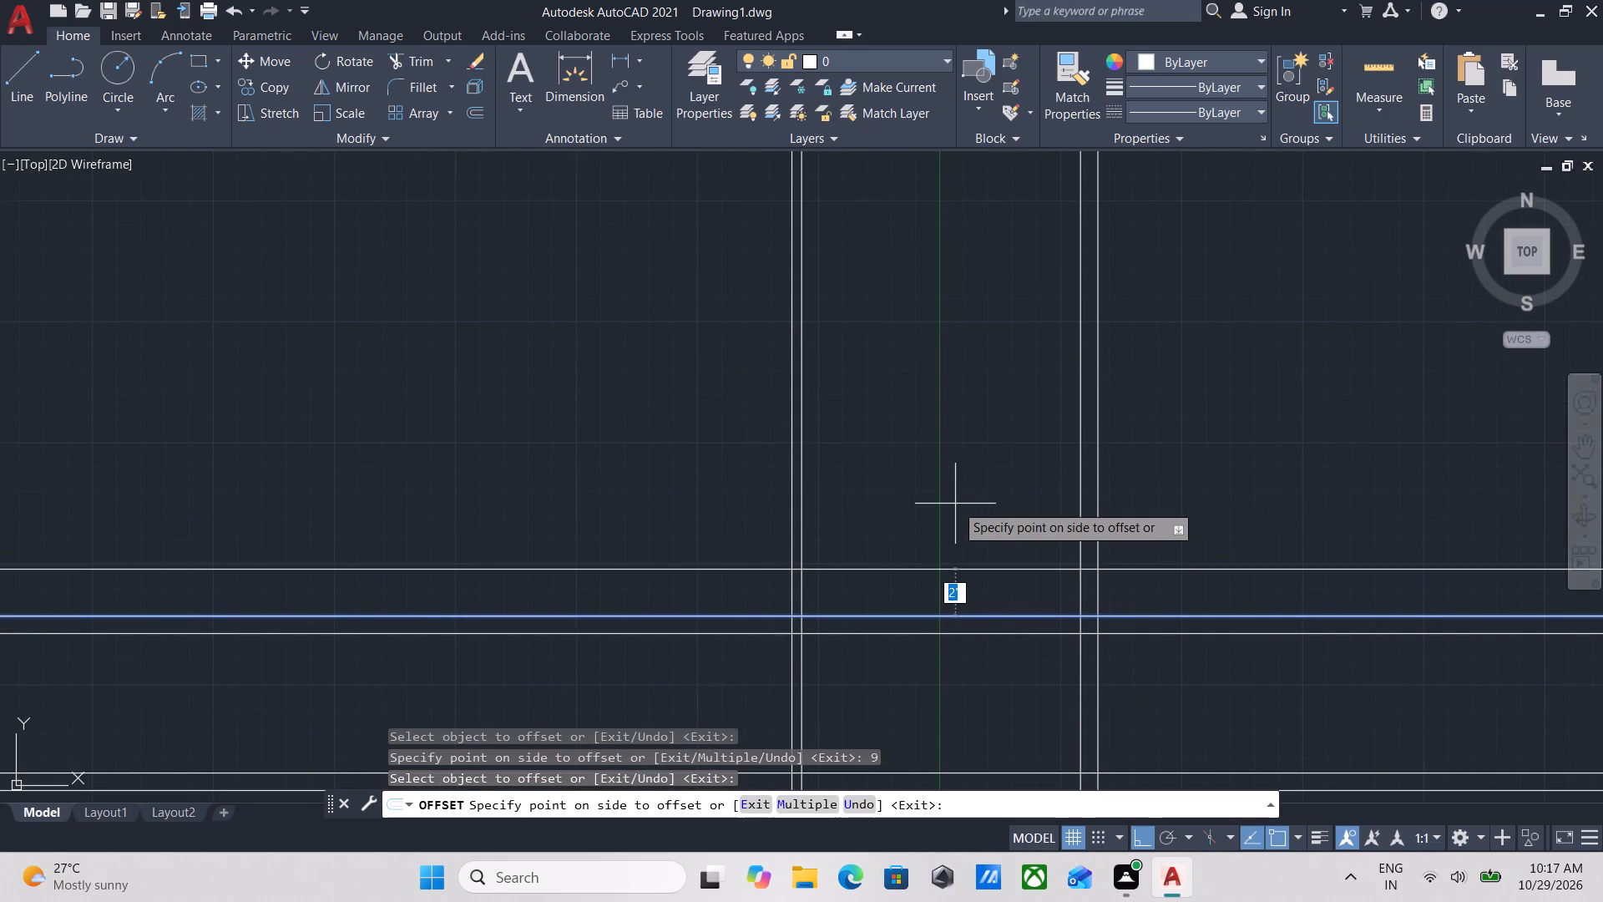
{"action": "middle_click_drag", "start_coordinate": [955, 504], "coordinate": [1016, 782]}
{"action": "scroll", "coordinate": [1016, 593], "scroll_direction": "down", "scroll_amount": 1}
{"action": "middle_click", "coordinate": [1016, 593]}
{"action": "scroll", "coordinate": [1016, 593], "scroll_direction": "down", "scroll_amount": 1}
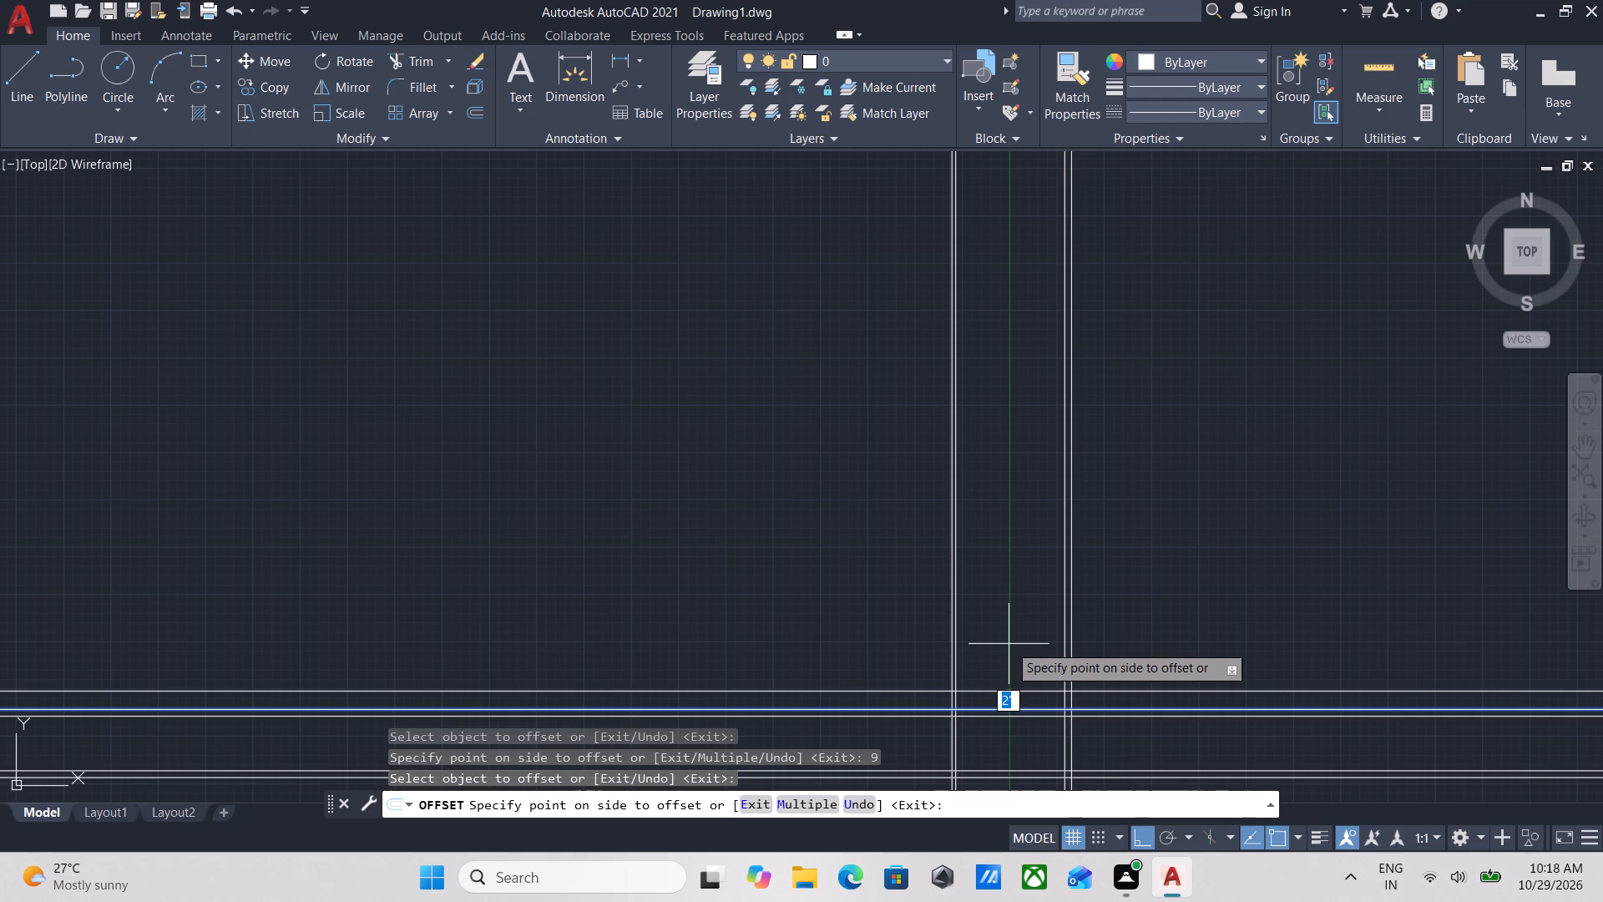
{"action": "key", "text": "8"}
{"action": "key", "text": "apostrophe"}
{"action": "key", "text": "Return"}
Offset the single northernmost horizontal construction line 9" to the north to form another wall pair.
{"action": "scroll", "coordinate": [1034, 696], "scroll_direction": "up", "scroll_amount": 2}
{"action": "middle_click_drag", "start_coordinate": [1029, 636], "coordinate": [1044, 544]}
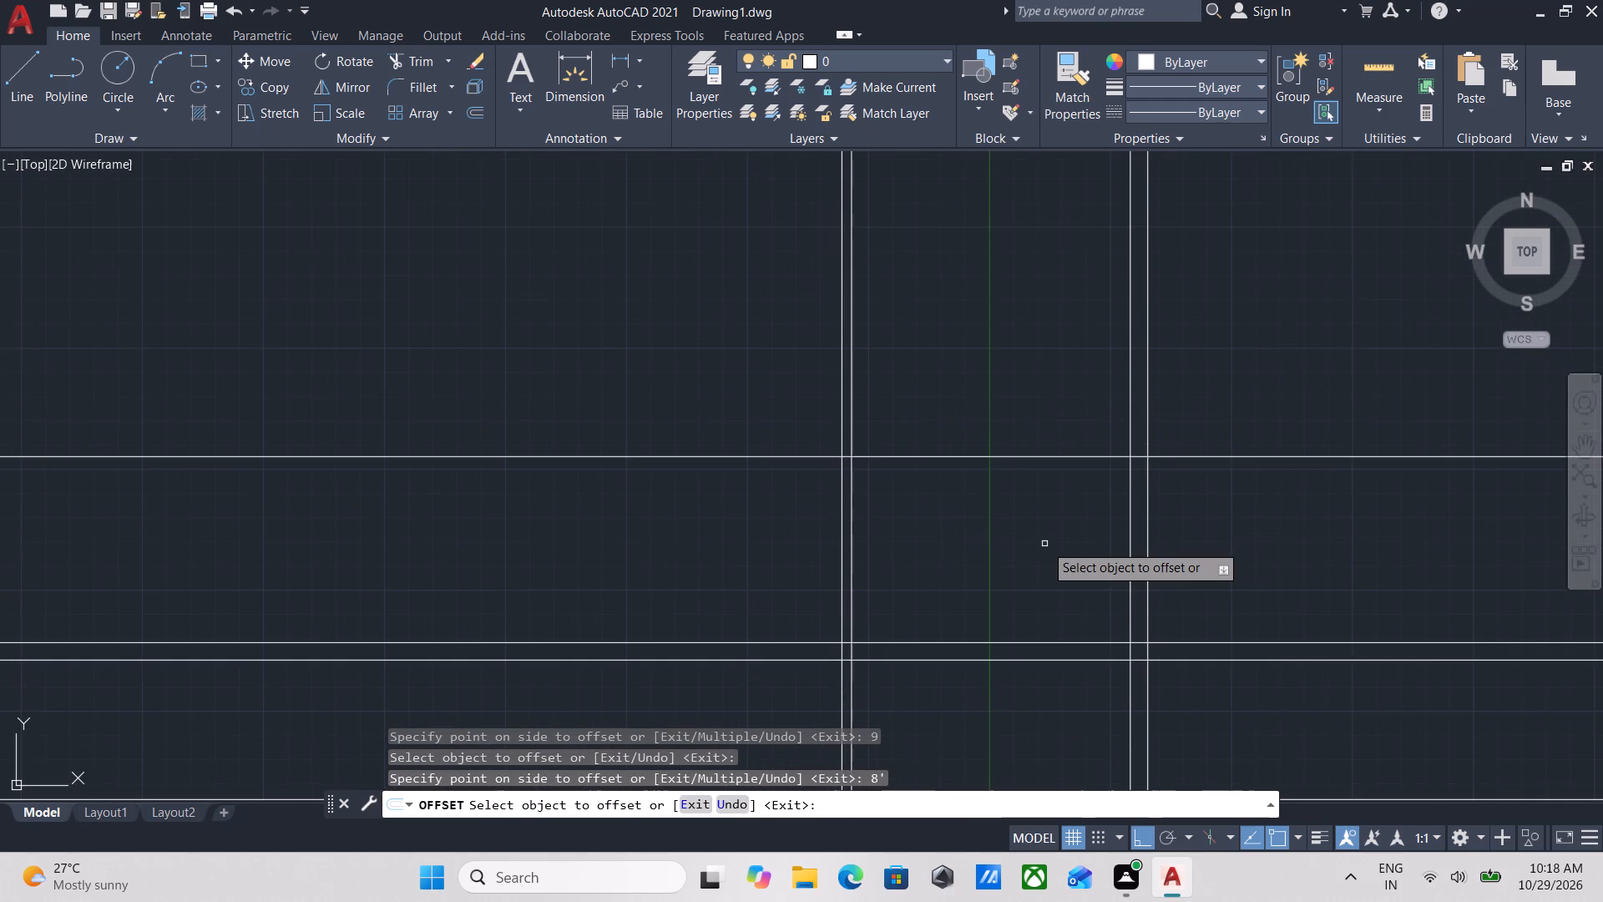
{"action": "scroll", "coordinate": [1095, 540], "scroll_direction": "down", "scroll_amount": 3}
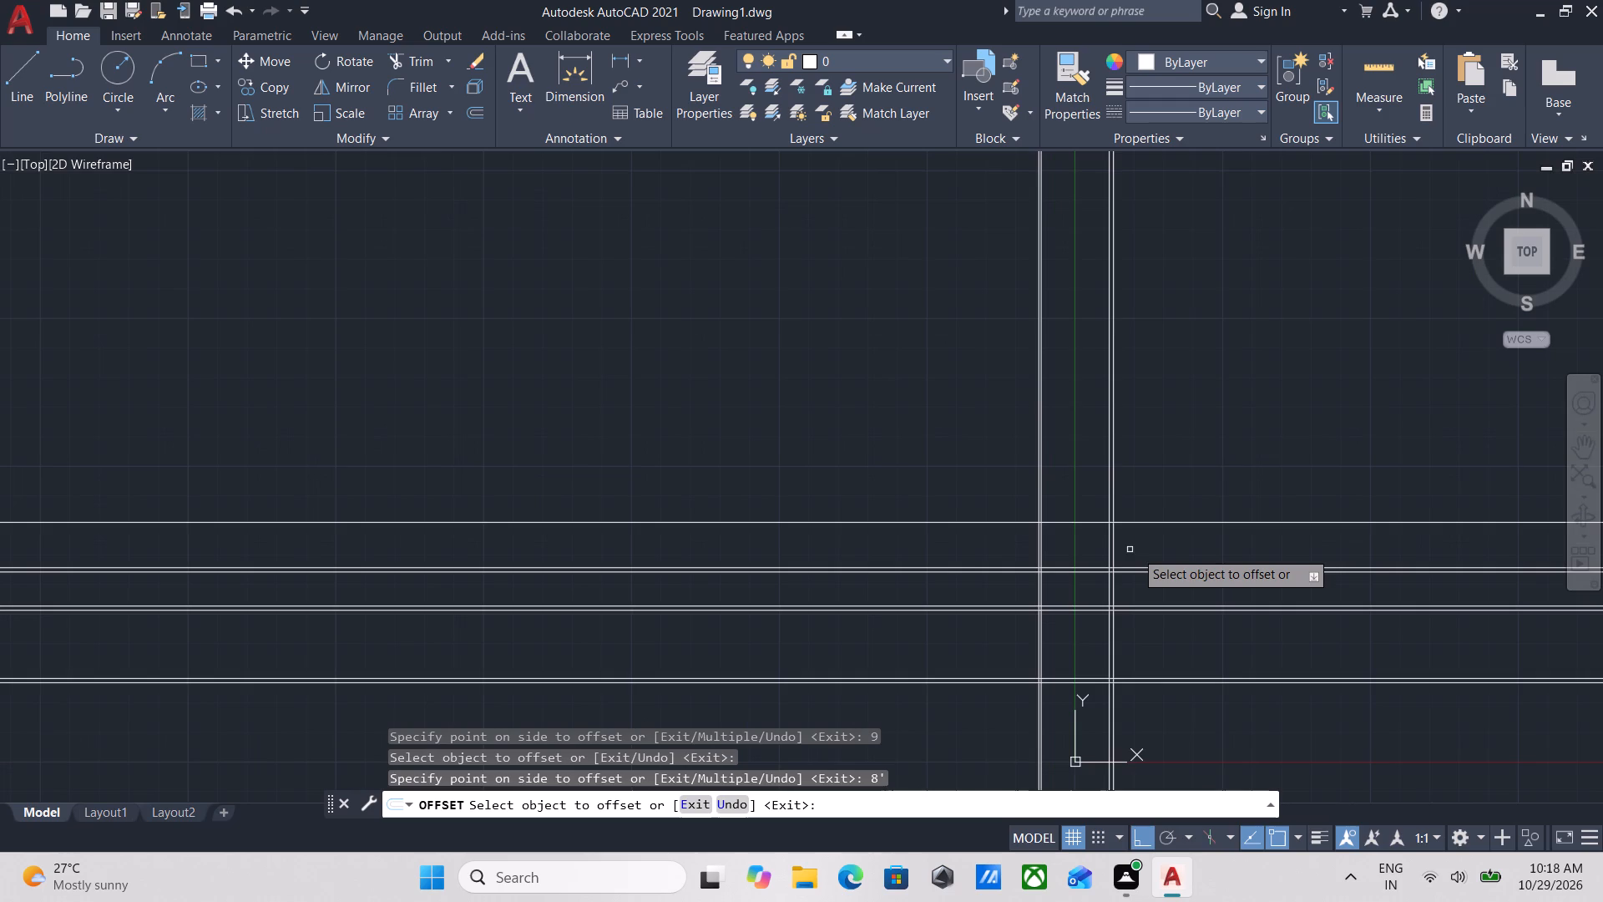
{"action": "scroll", "coordinate": [1133, 550], "scroll_direction": "up", "scroll_amount": 3}
{"action": "scroll", "coordinate": [898, 505], "scroll_direction": "down", "scroll_amount": 1}
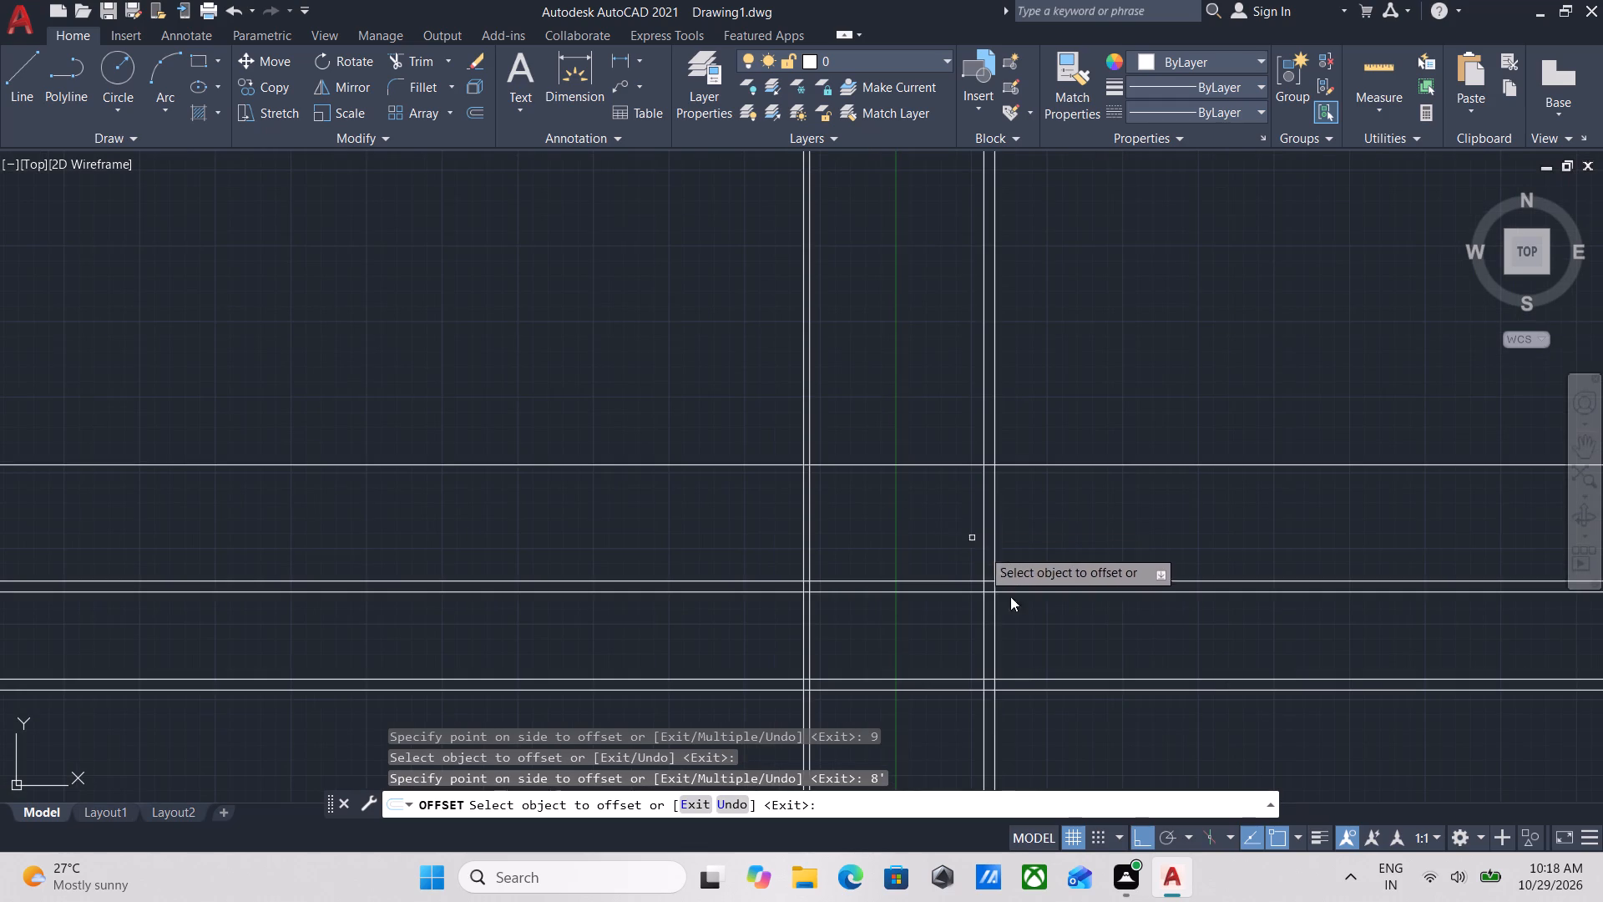
{"action": "scroll", "coordinate": [1028, 674], "scroll_direction": "down", "scroll_amount": 2}
{"action": "middle_click_drag", "start_coordinate": [1032, 664], "coordinate": [1186, 524]}
{"action": "scroll", "coordinate": [1191, 635], "scroll_direction": "up", "scroll_amount": 3}
{"action": "middle_click_drag", "start_coordinate": [1087, 549], "coordinate": [1127, 758]}
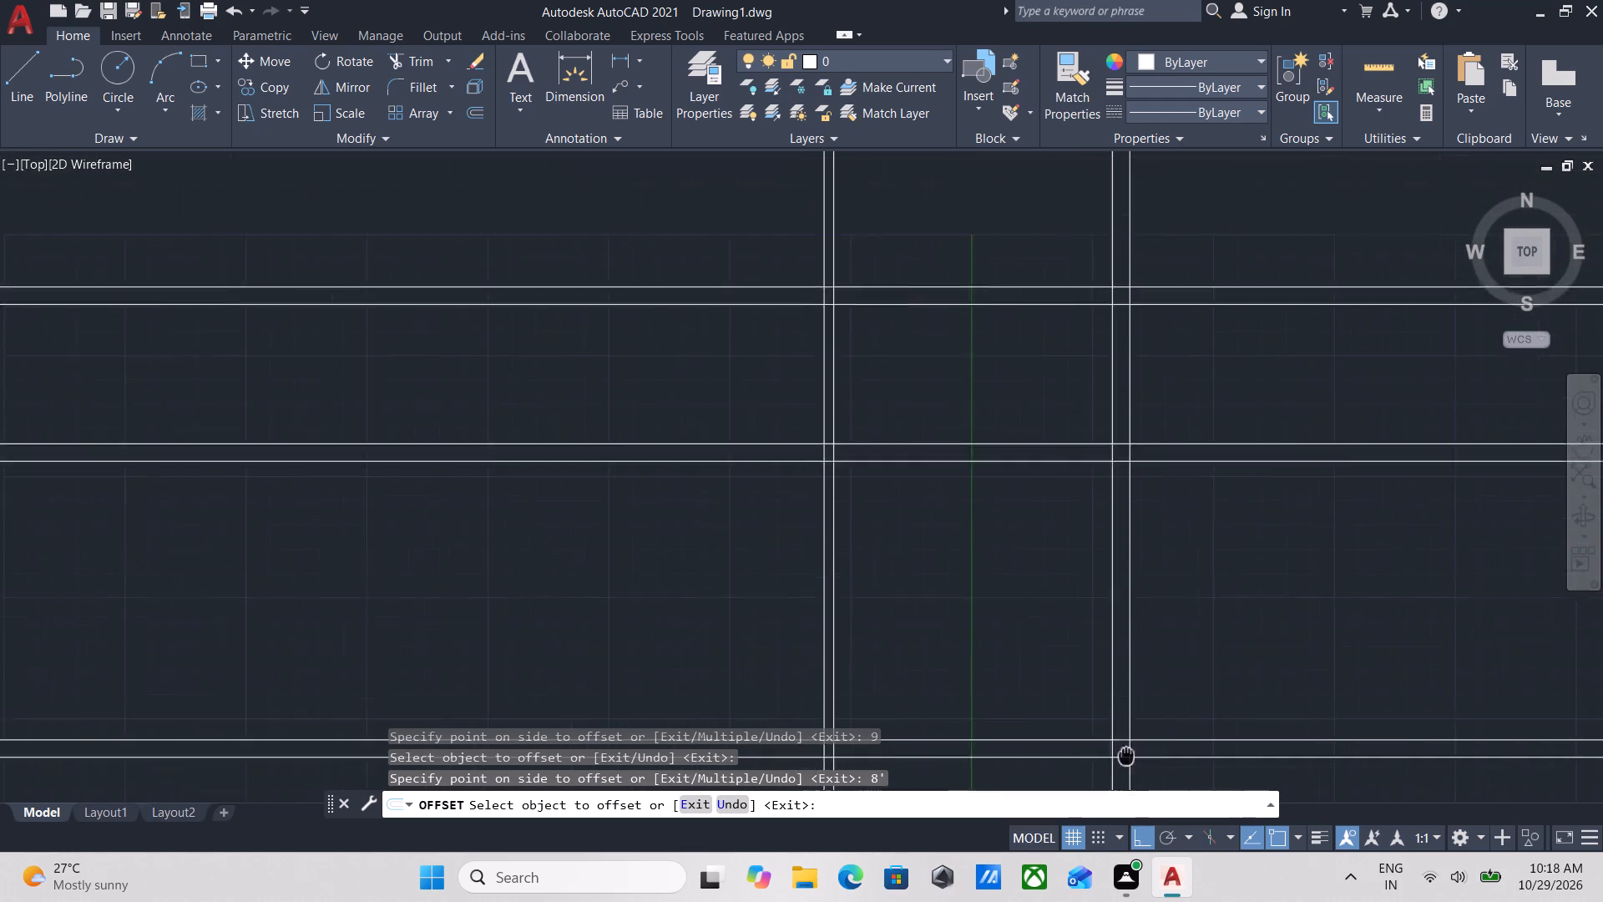
{"action": "middle_click_drag", "start_coordinate": [1127, 758], "coordinate": [1145, 787]}
{"action": "middle_click_drag", "start_coordinate": [1098, 608], "coordinate": [1129, 841]}
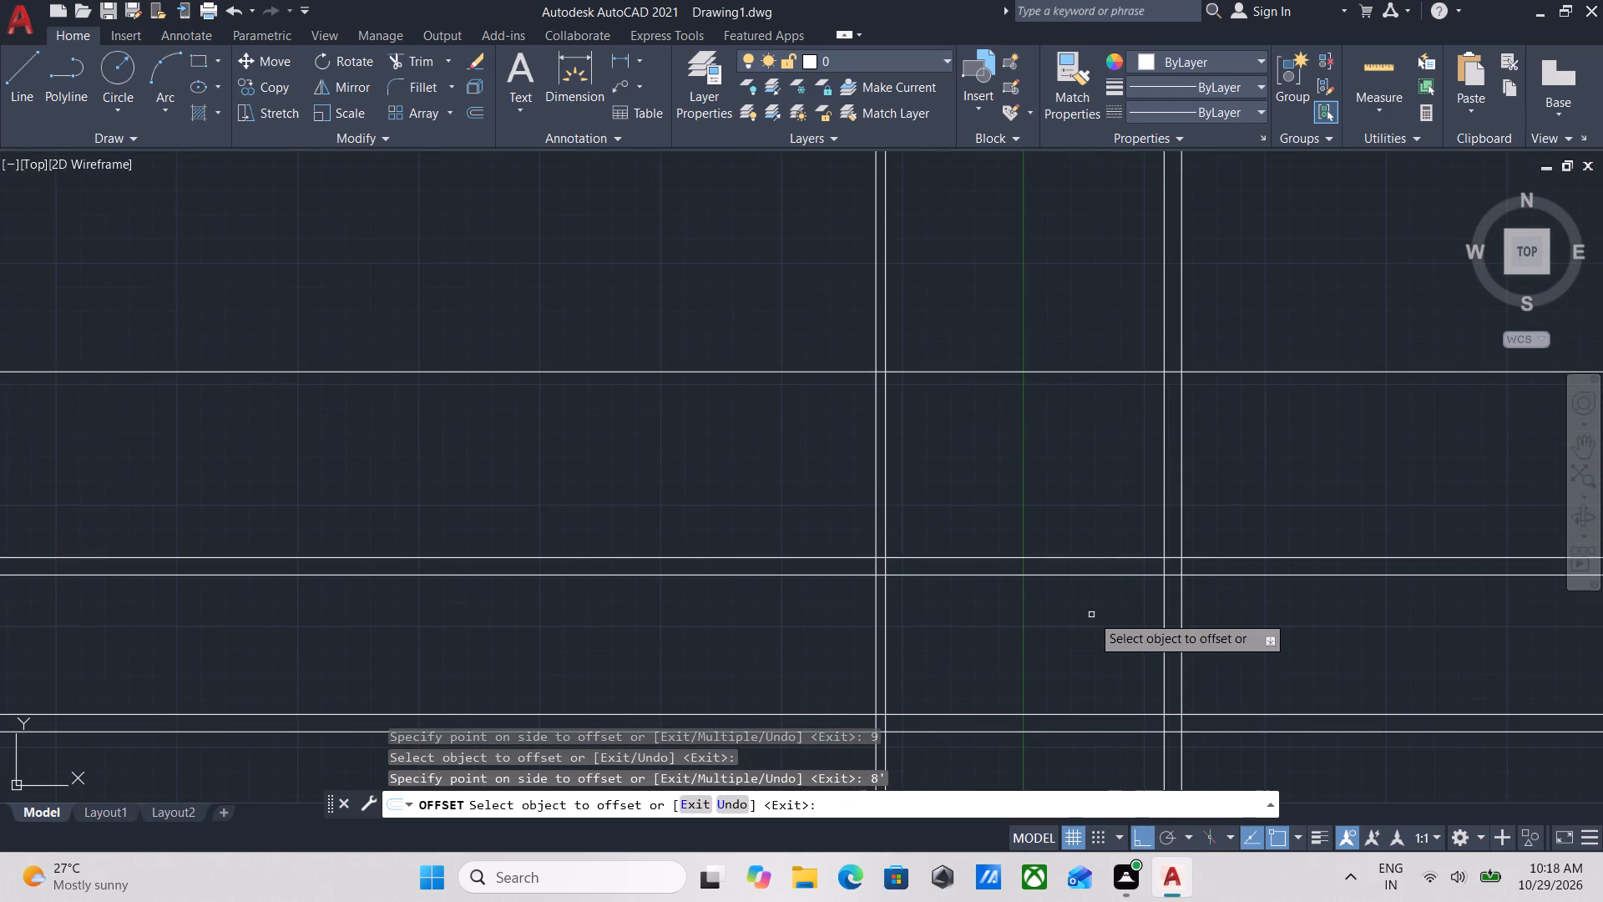
{"action": "scroll", "coordinate": [1100, 608], "scroll_direction": "down", "scroll_amount": 2}
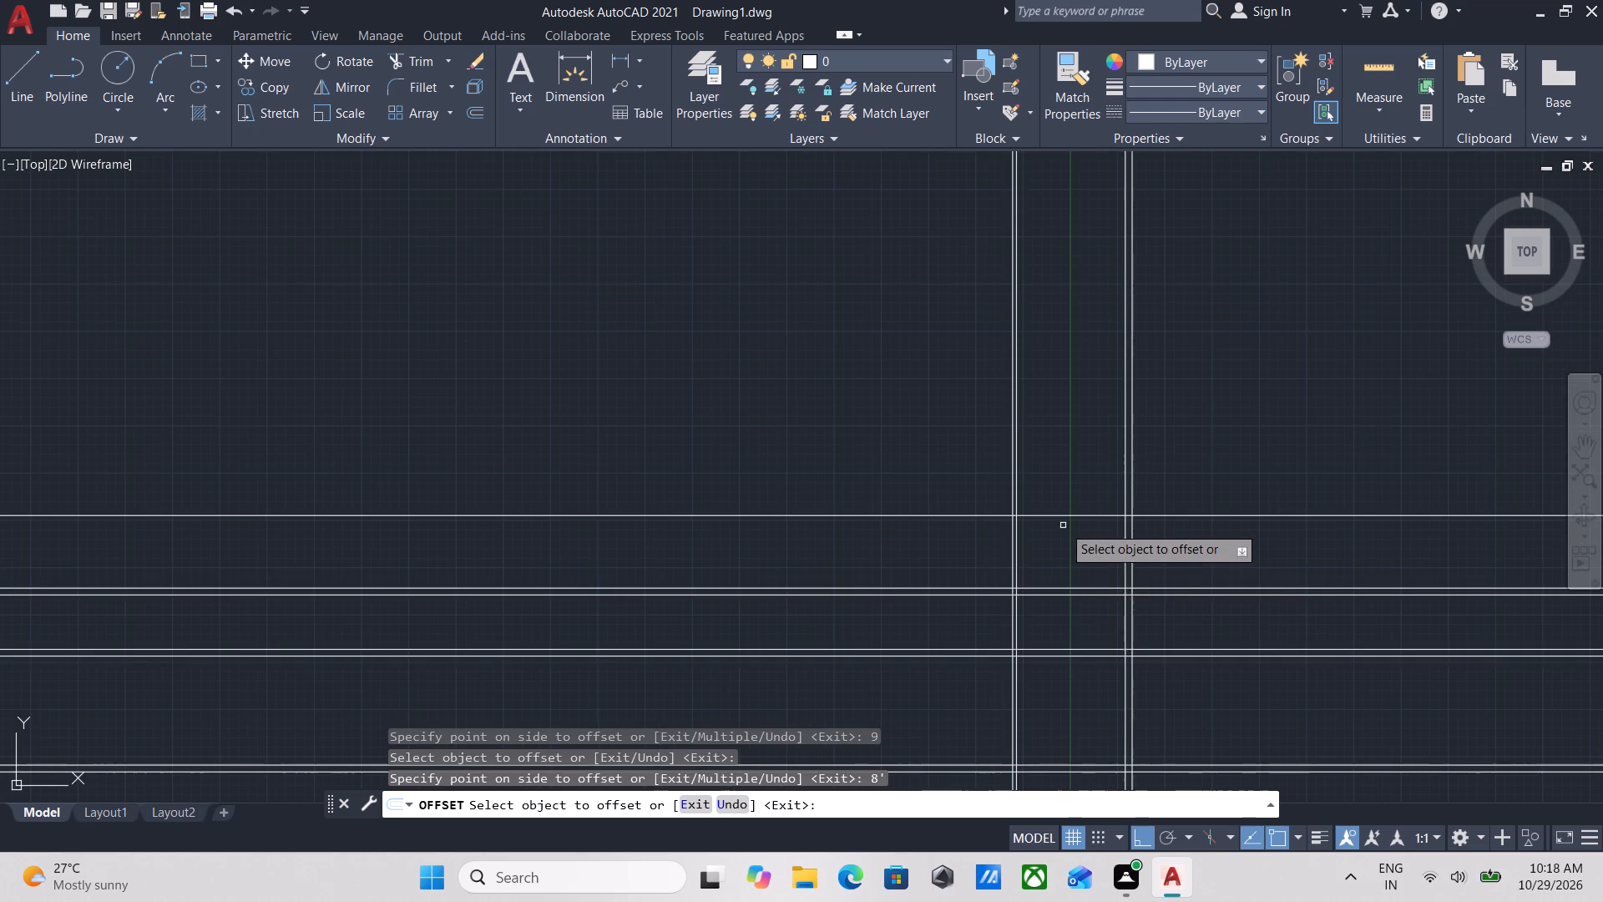
{"action": "scroll", "coordinate": [1064, 521], "scroll_direction": "up", "scroll_amount": 3}
{"action": "left_click", "coordinate": [1070, 500]}
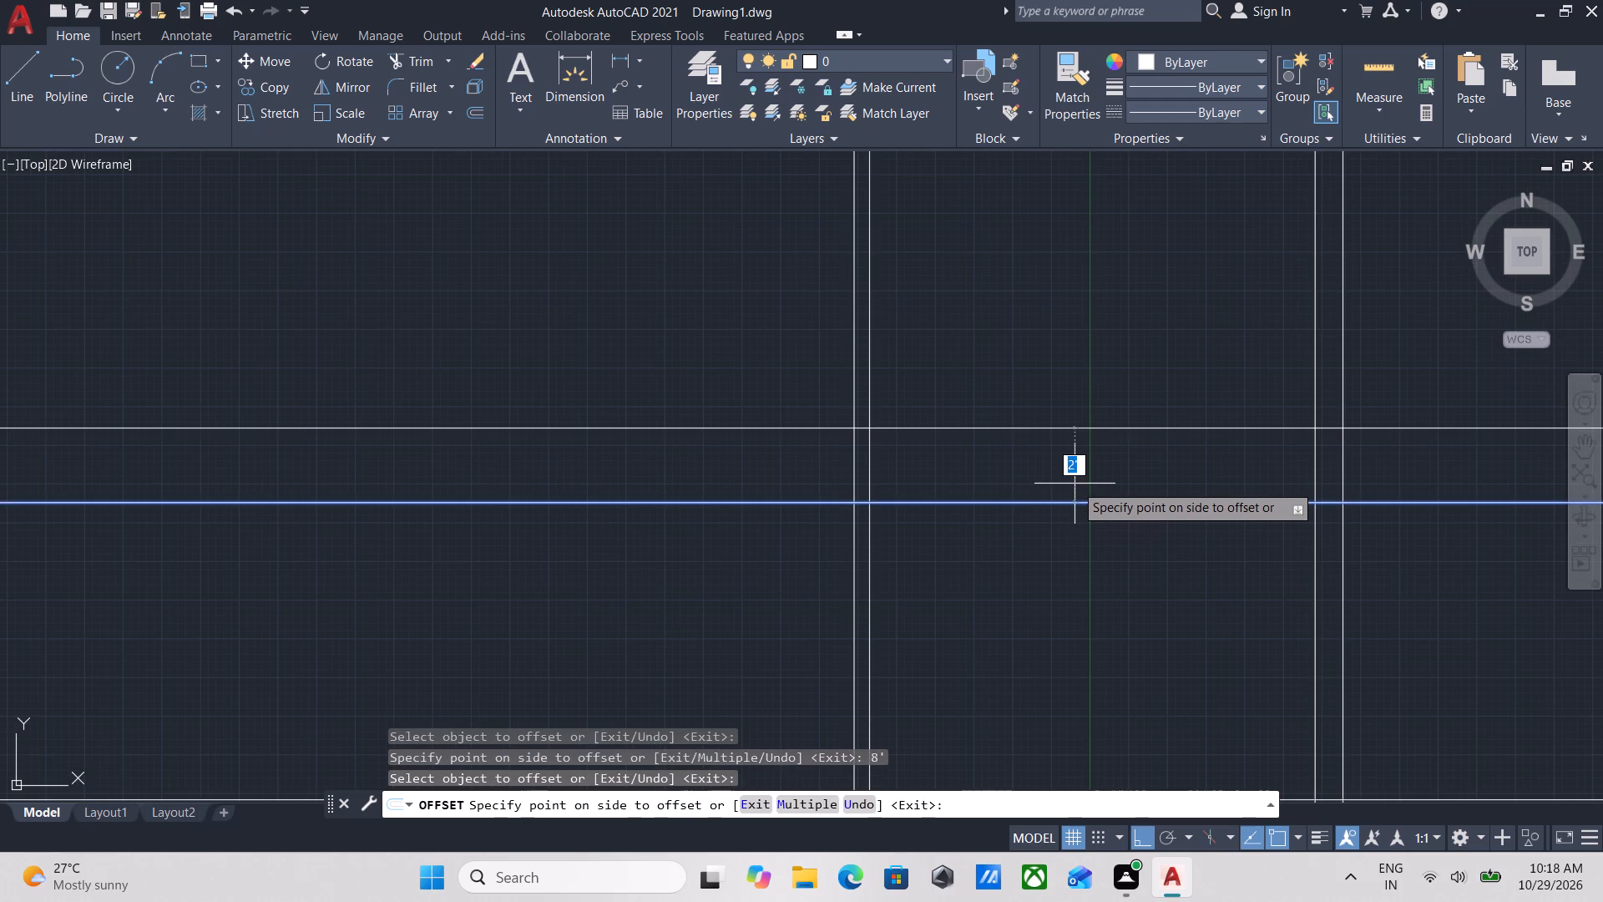
{"action": "key", "text": "9"}
{"action": "key", "text": "Return"}
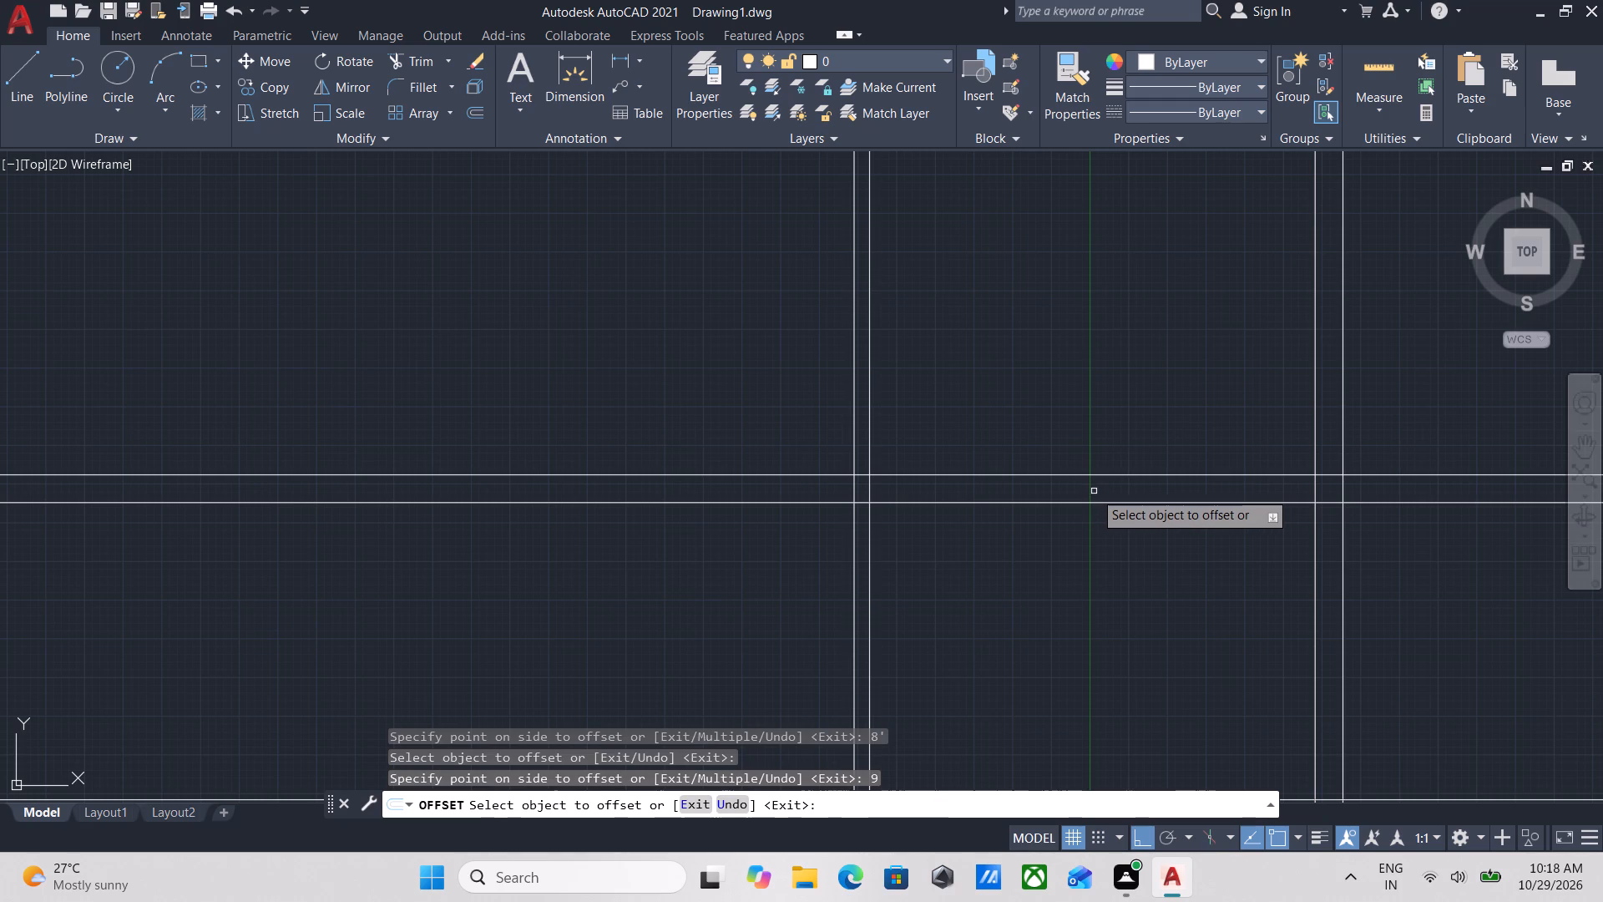
Offset the northern line of the uppermost 9" horizontal pair 6' farther north and end the Offset command.
{"action": "middle_click_drag", "start_coordinate": [1097, 495], "coordinate": [1125, 620]}
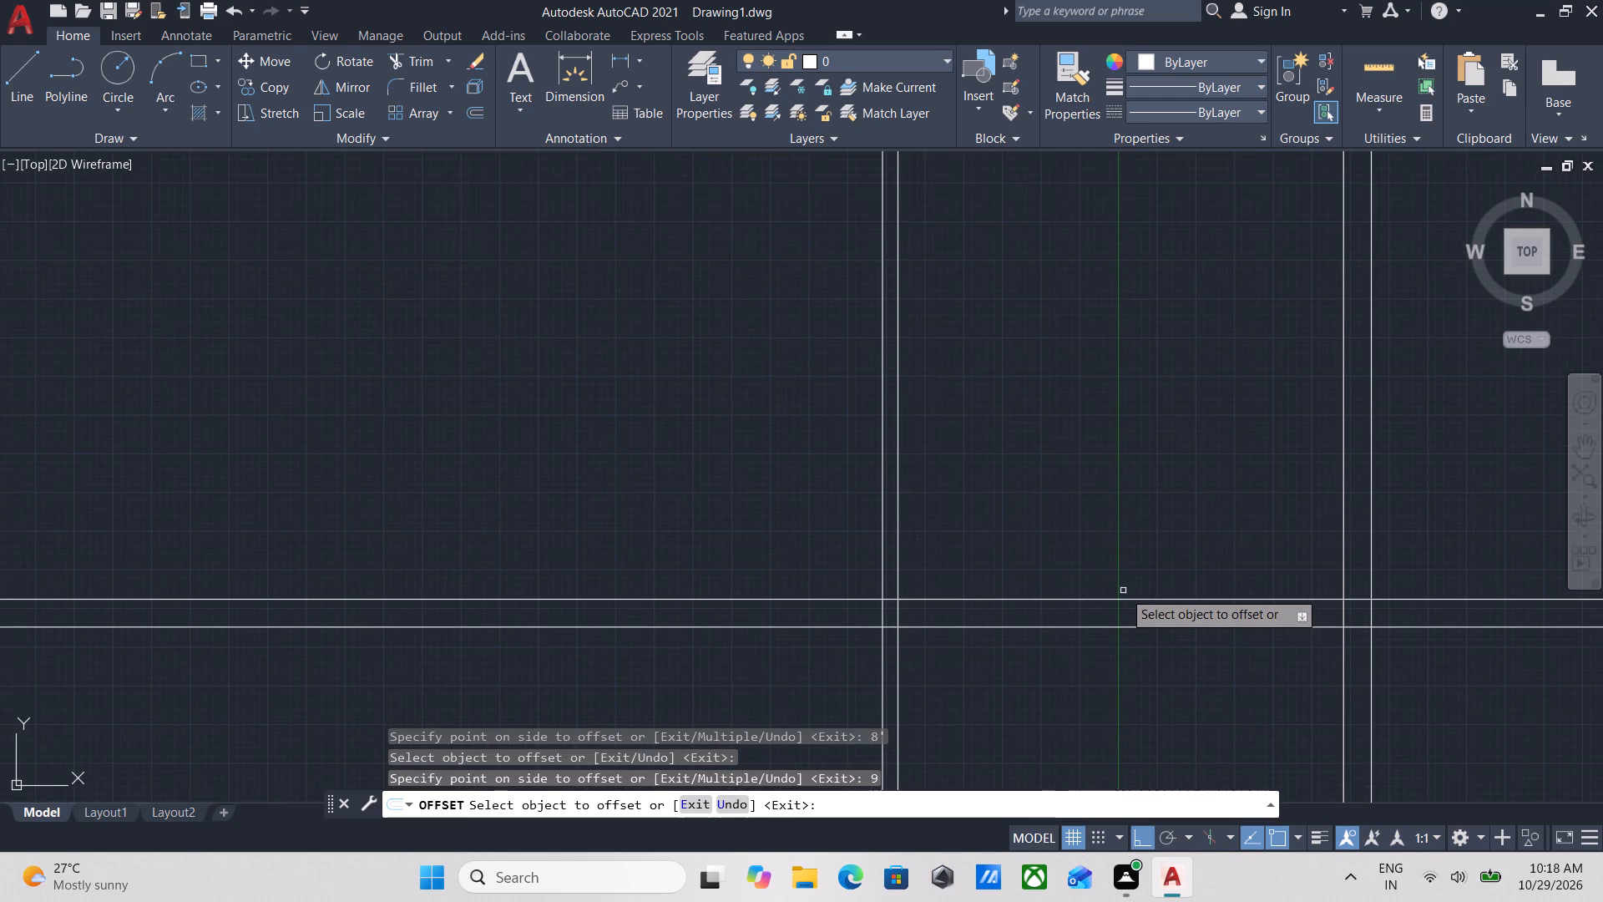
{"action": "left_click", "coordinate": [1125, 600]}
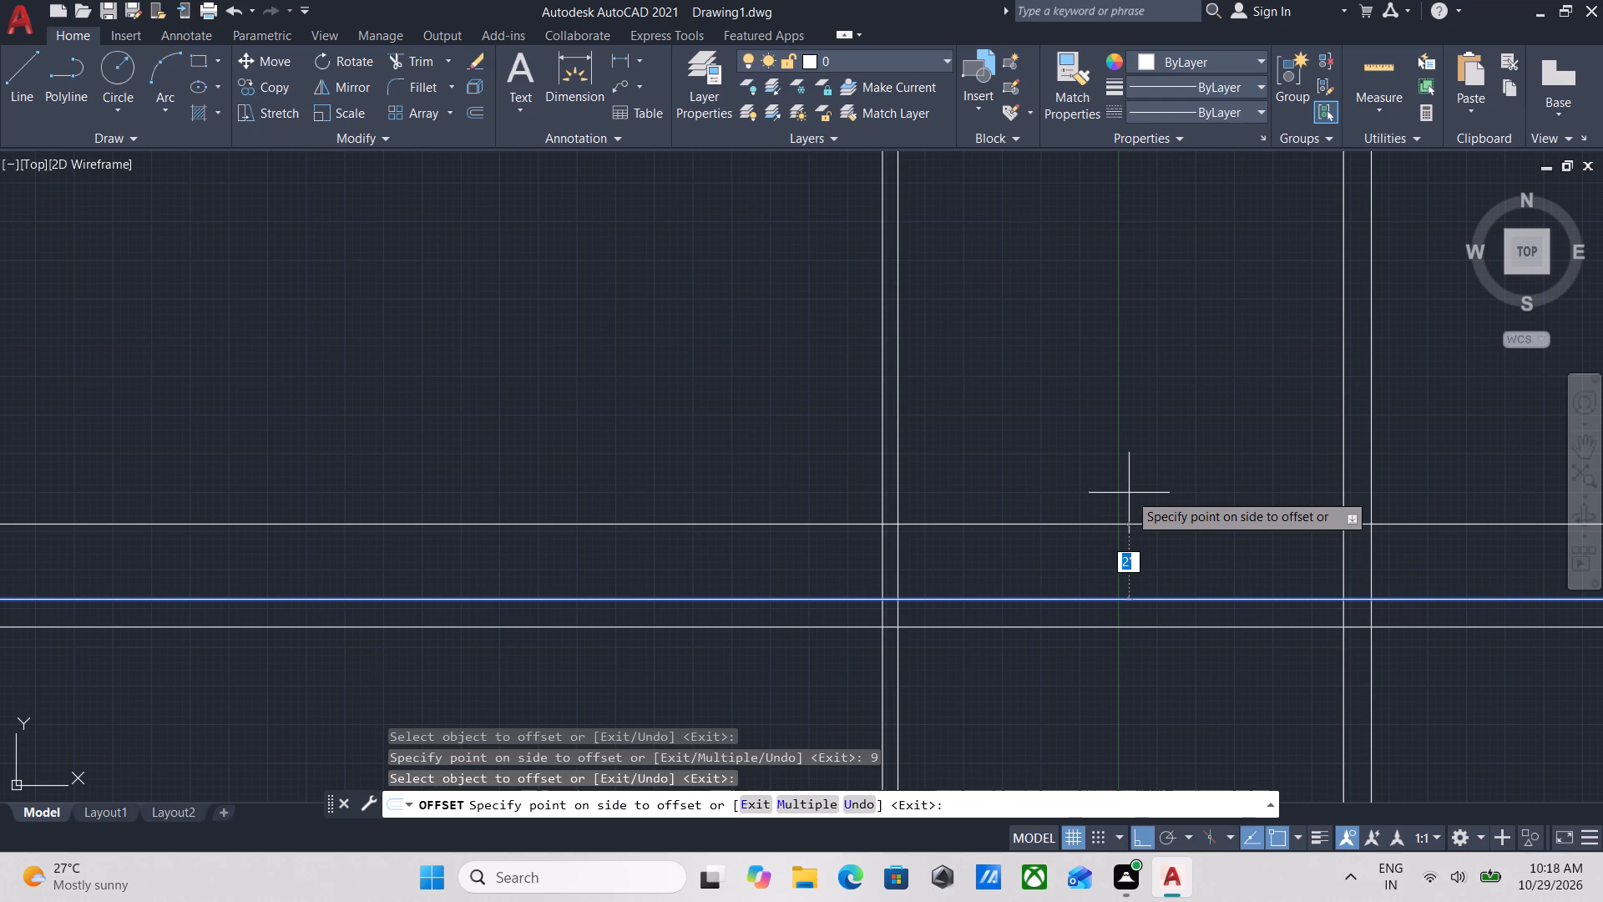
{"action": "type", "text": "6'"}
{"action": "key", "text": "Return"}
{"action": "scroll", "coordinate": [1143, 493], "scroll_direction": "down", "scroll_amount": 2}
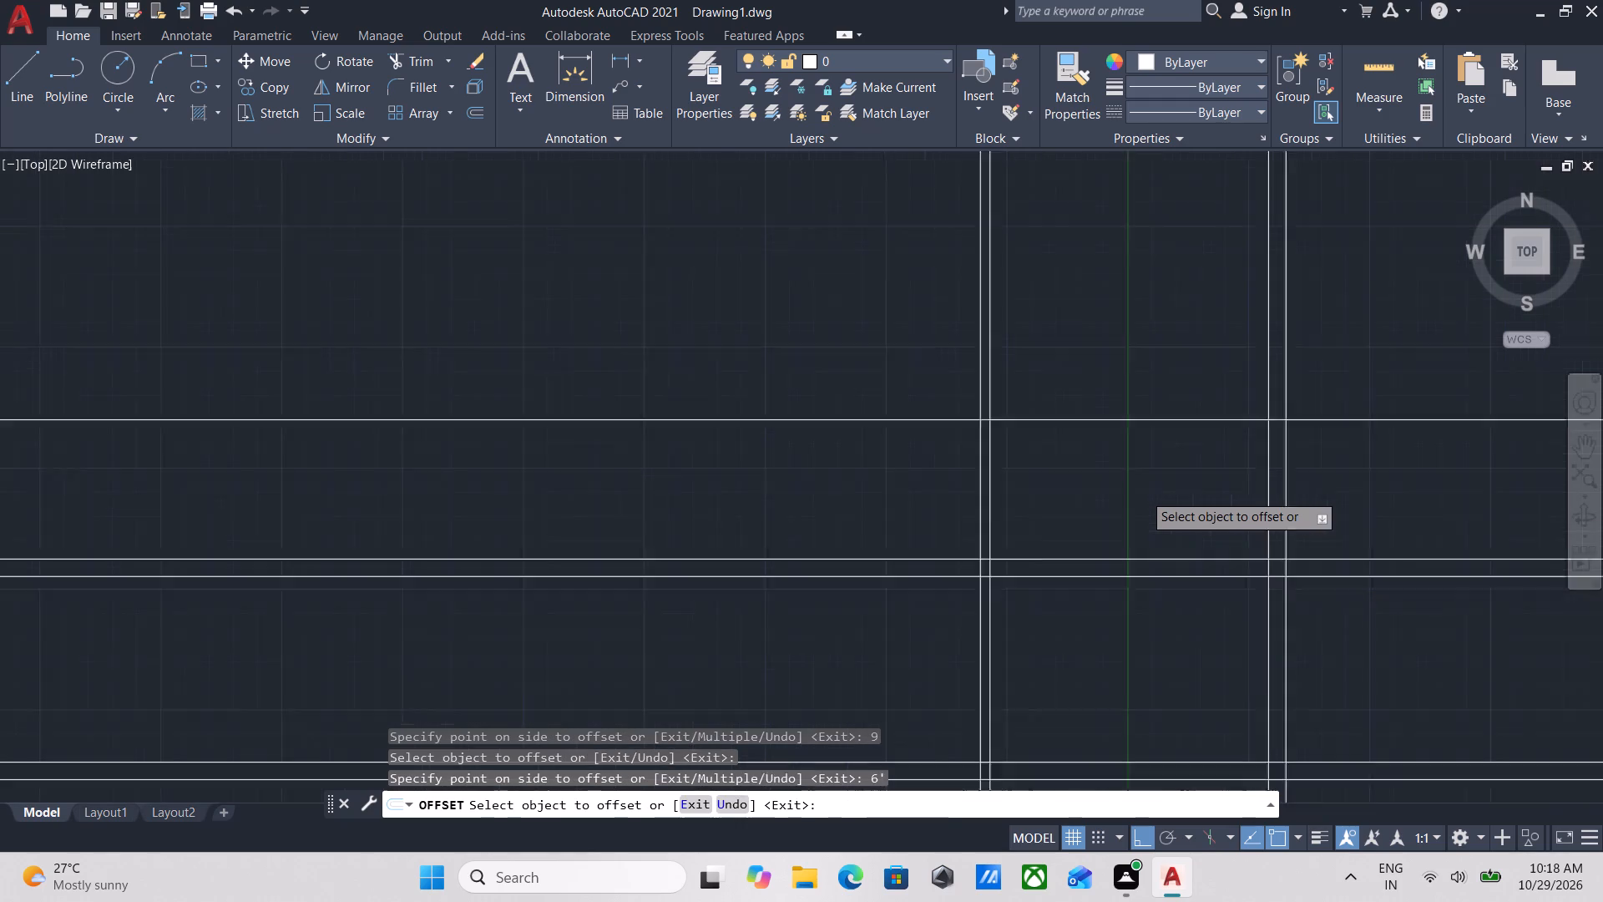
{"action": "scroll", "coordinate": [1143, 493], "scroll_direction": "down", "scroll_amount": 4}
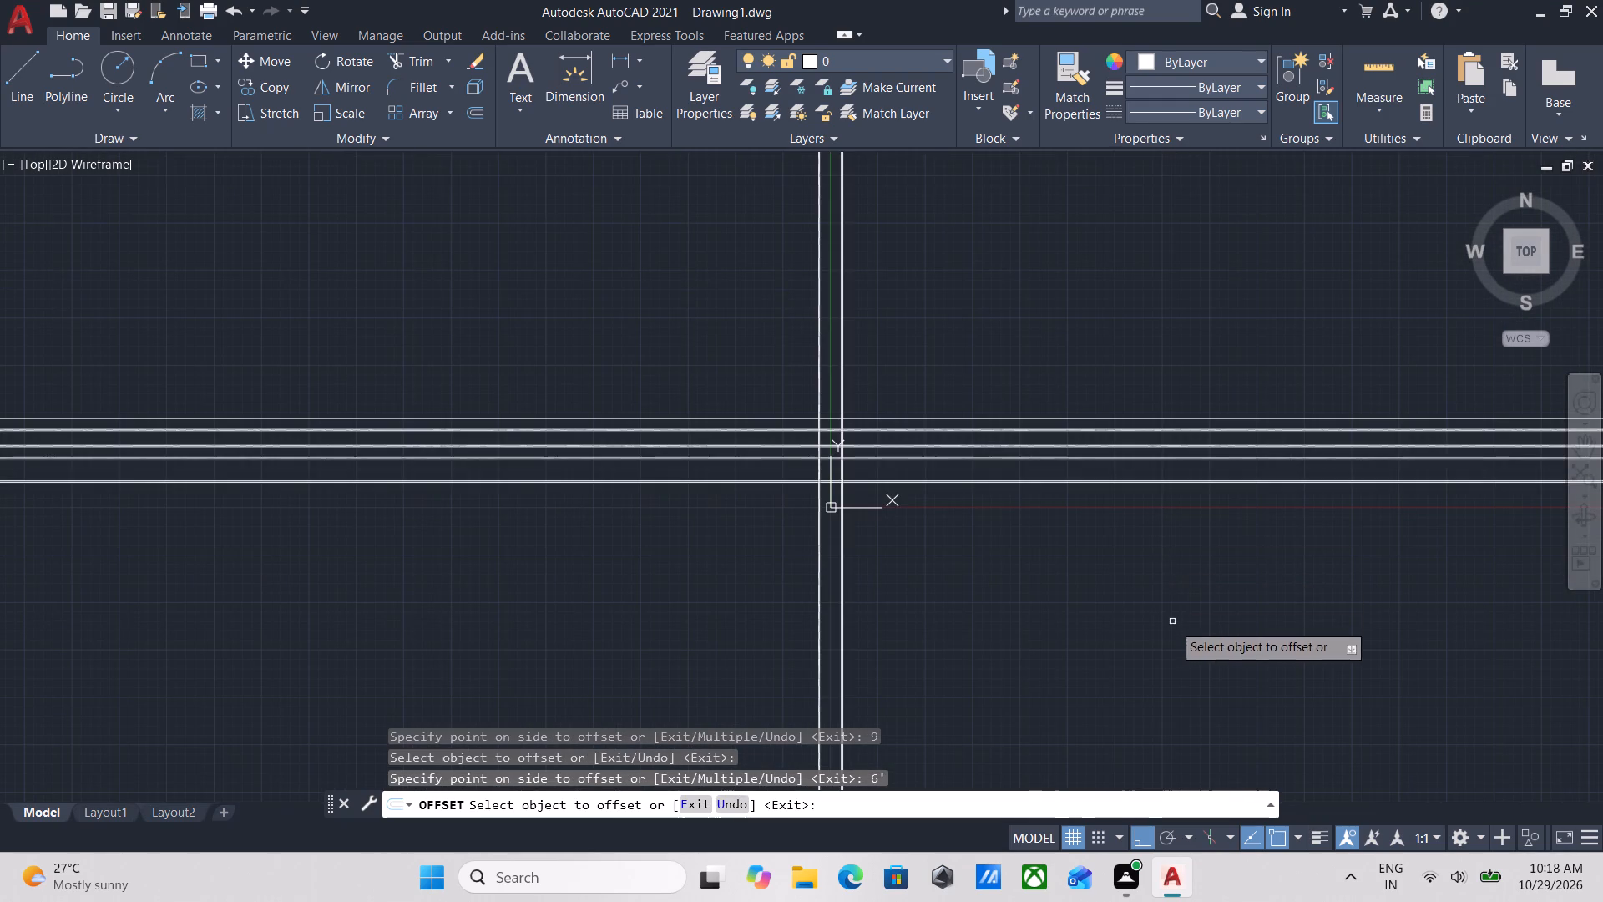
{"action": "scroll", "coordinate": [1172, 625], "scroll_direction": "down", "scroll_amount": 3}
{"action": "middle_click_drag", "start_coordinate": [1151, 595], "coordinate": [1141, 571]}
{"action": "scroll", "coordinate": [809, 471], "scroll_direction": "up", "scroll_amount": 6}
{"action": "key", "text": "Escape"}
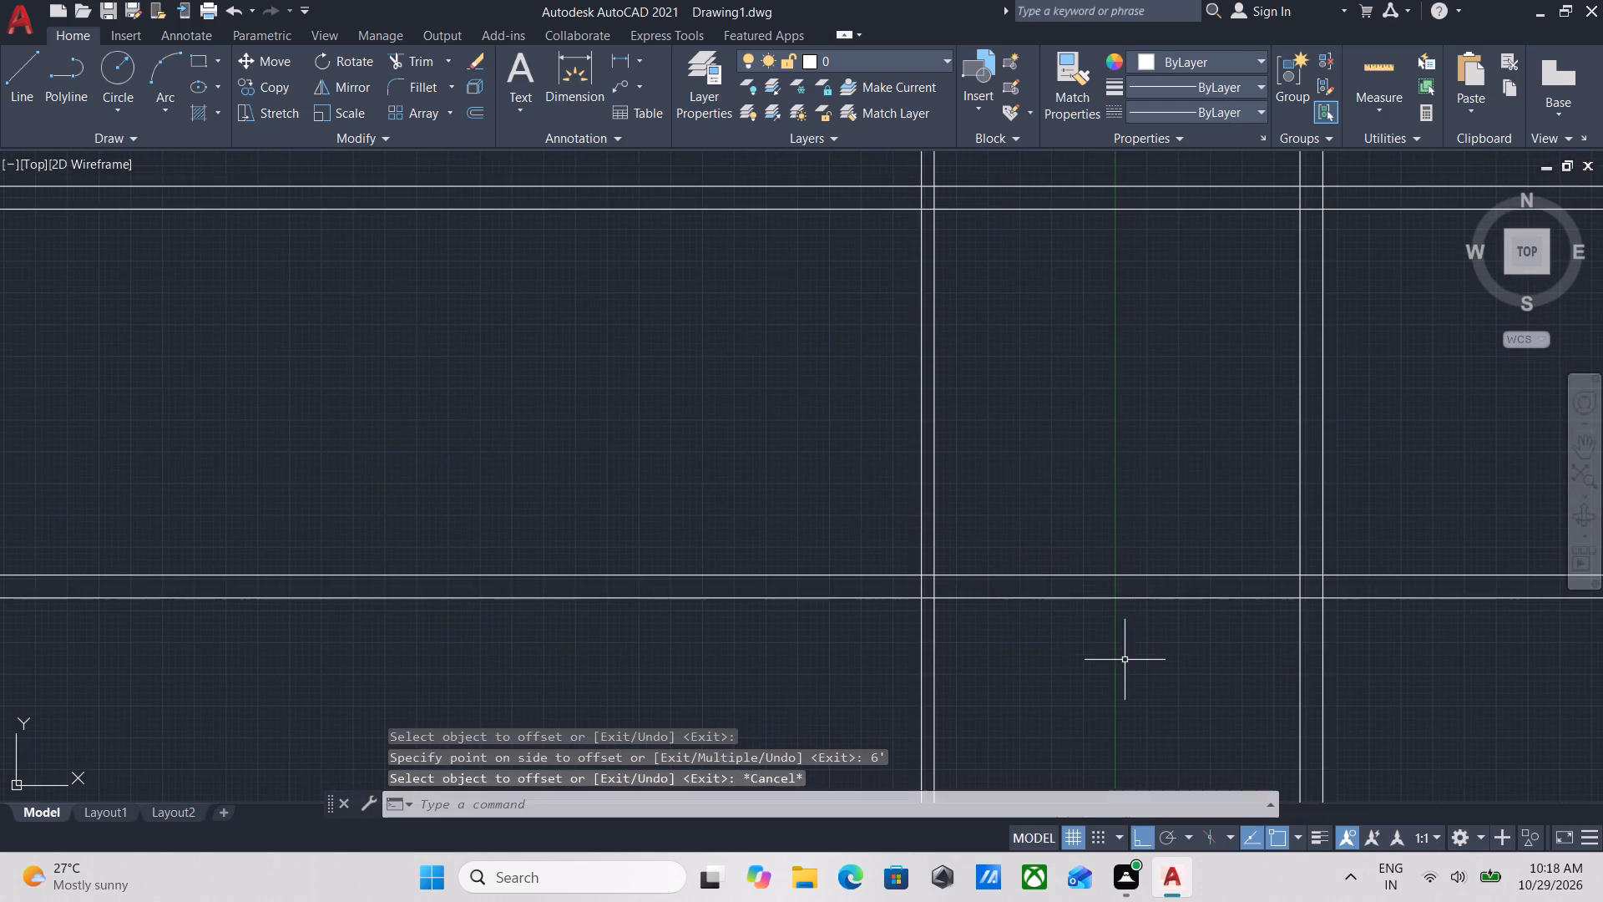
Select the westernmost vertical construction line, the outer line of the western vertical pair.
{"action": "scroll", "coordinate": [1167, 641], "scroll_direction": "down", "scroll_amount": 3}
{"action": "middle_click_drag", "start_coordinate": [1168, 641], "coordinate": [1165, 652]}
{"action": "scroll", "coordinate": [1165, 652], "scroll_direction": "up", "scroll_amount": 3}
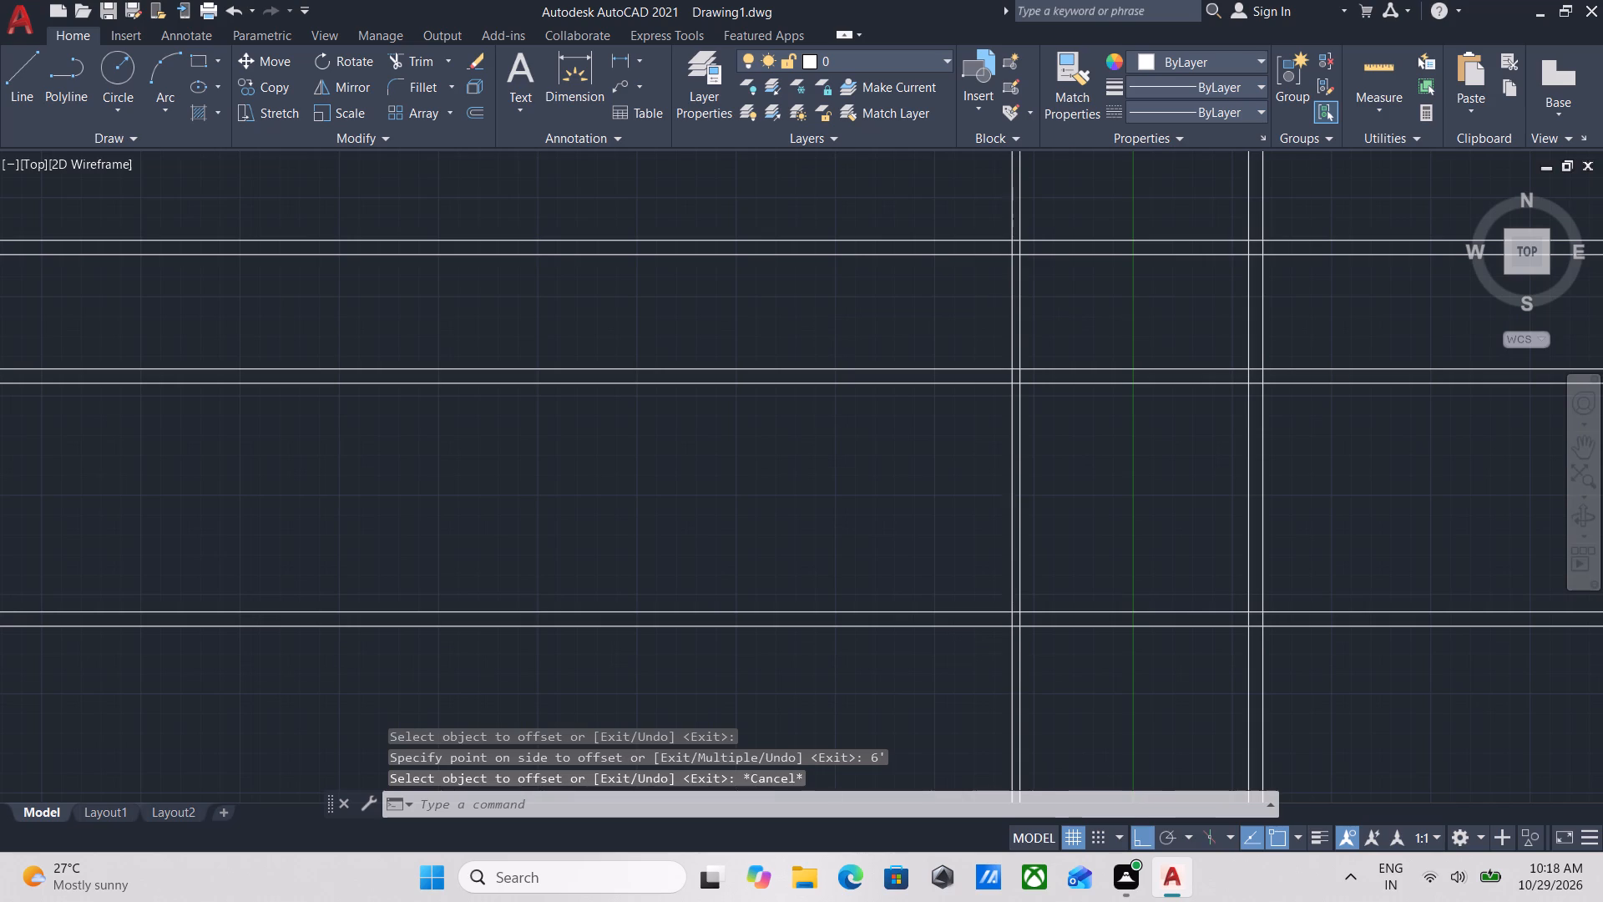
{"action": "scroll", "coordinate": [1171, 647], "scroll_direction": "down", "scroll_amount": 1}
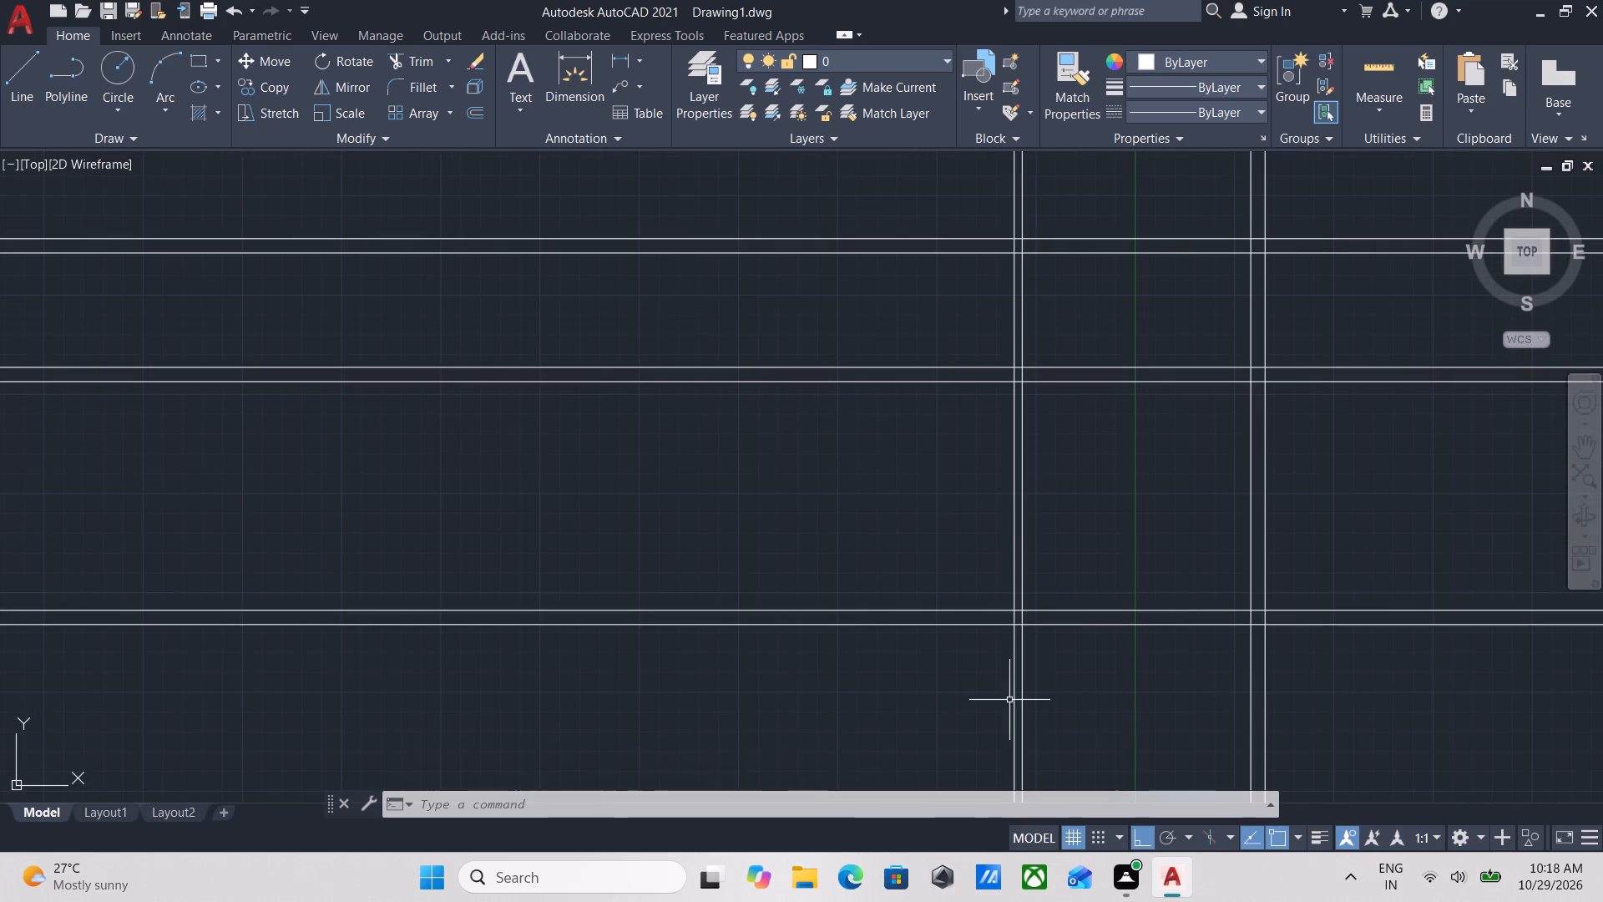
{"action": "scroll", "coordinate": [960, 665], "scroll_direction": "up", "scroll_amount": 1}
{"action": "scroll", "coordinate": [984, 670], "scroll_direction": "down", "scroll_amount": 1}
{"action": "middle_click_drag", "start_coordinate": [984, 670], "coordinate": [1054, 655]}
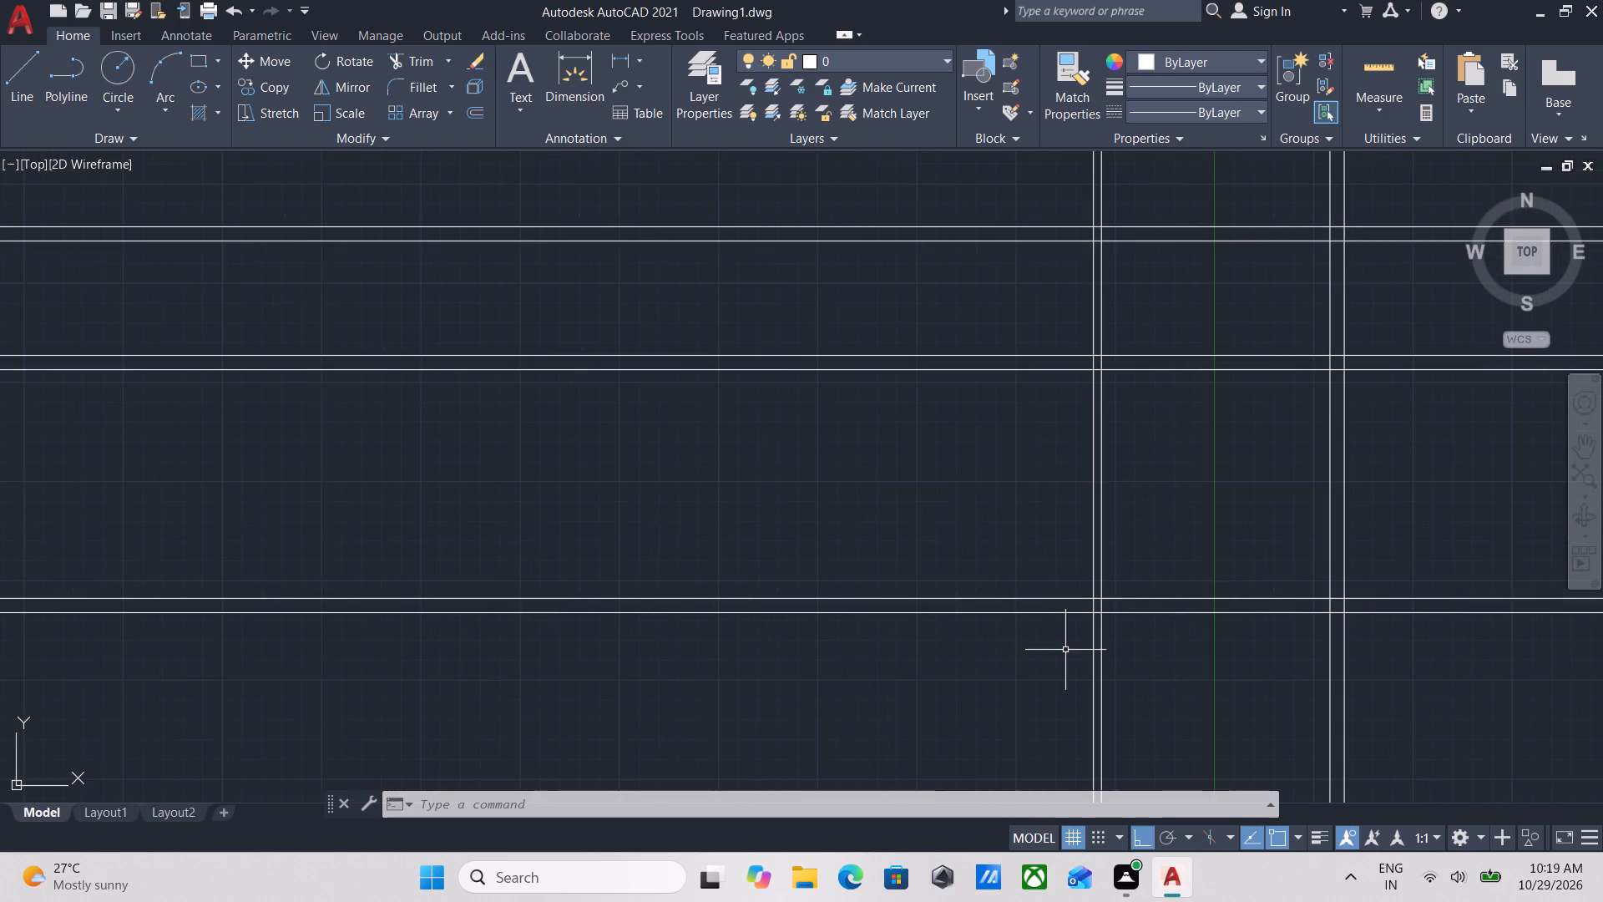
{"action": "scroll", "coordinate": [1072, 648], "scroll_direction": "up", "scroll_amount": 2}
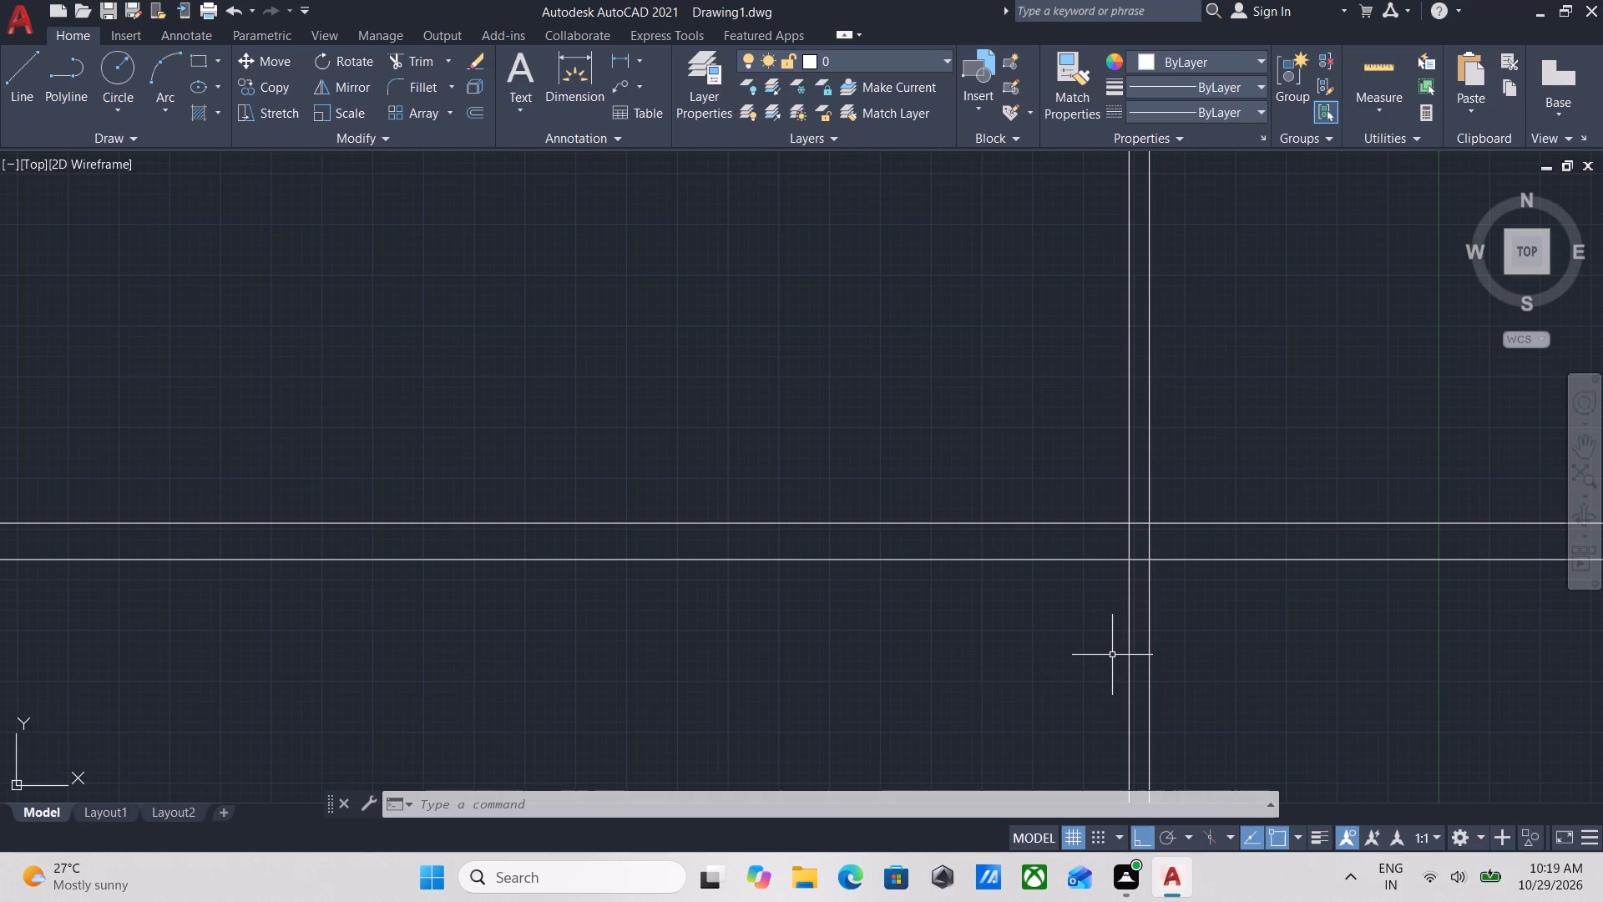
{"action": "scroll", "coordinate": [1132, 651], "scroll_direction": "down", "scroll_amount": 1}
{"action": "middle_click_drag", "start_coordinate": [1132, 651], "coordinate": [1060, 630]}
{"action": "scroll", "coordinate": [1064, 645], "scroll_direction": "up", "scroll_amount": 2}
{"action": "left_click", "coordinate": [1065, 645]}
{"action": "left_click", "coordinate": [932, 584]}
{"action": "scroll", "coordinate": [932, 584], "scroll_direction": "down", "scroll_amount": 1}
{"action": "middle_click_drag", "start_coordinate": [932, 584], "coordinate": [962, 631]}
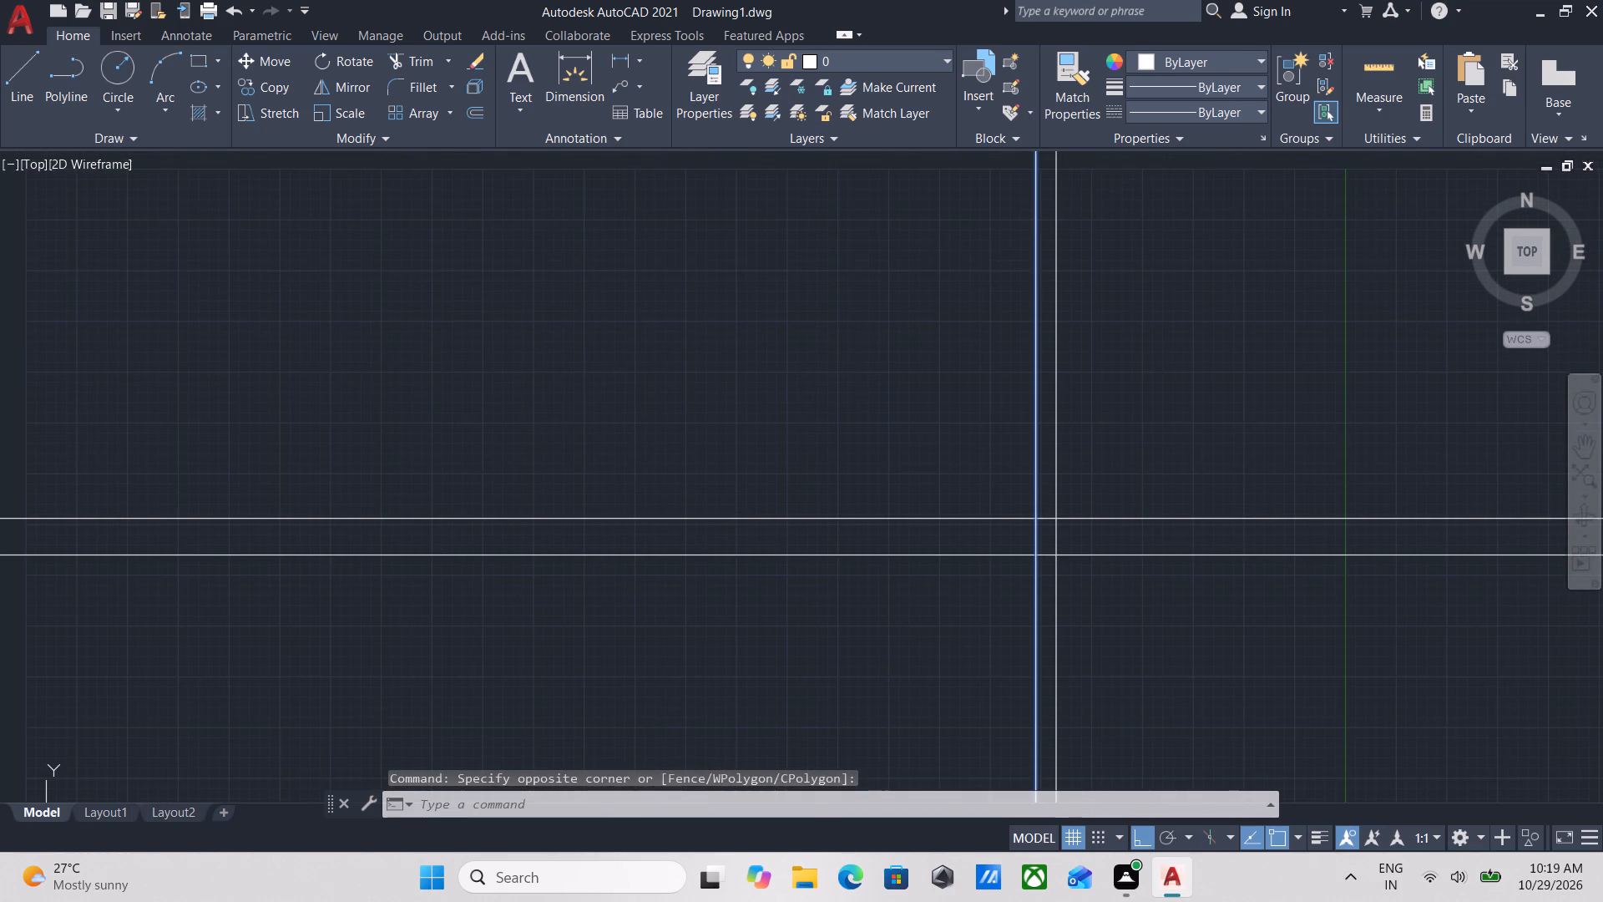
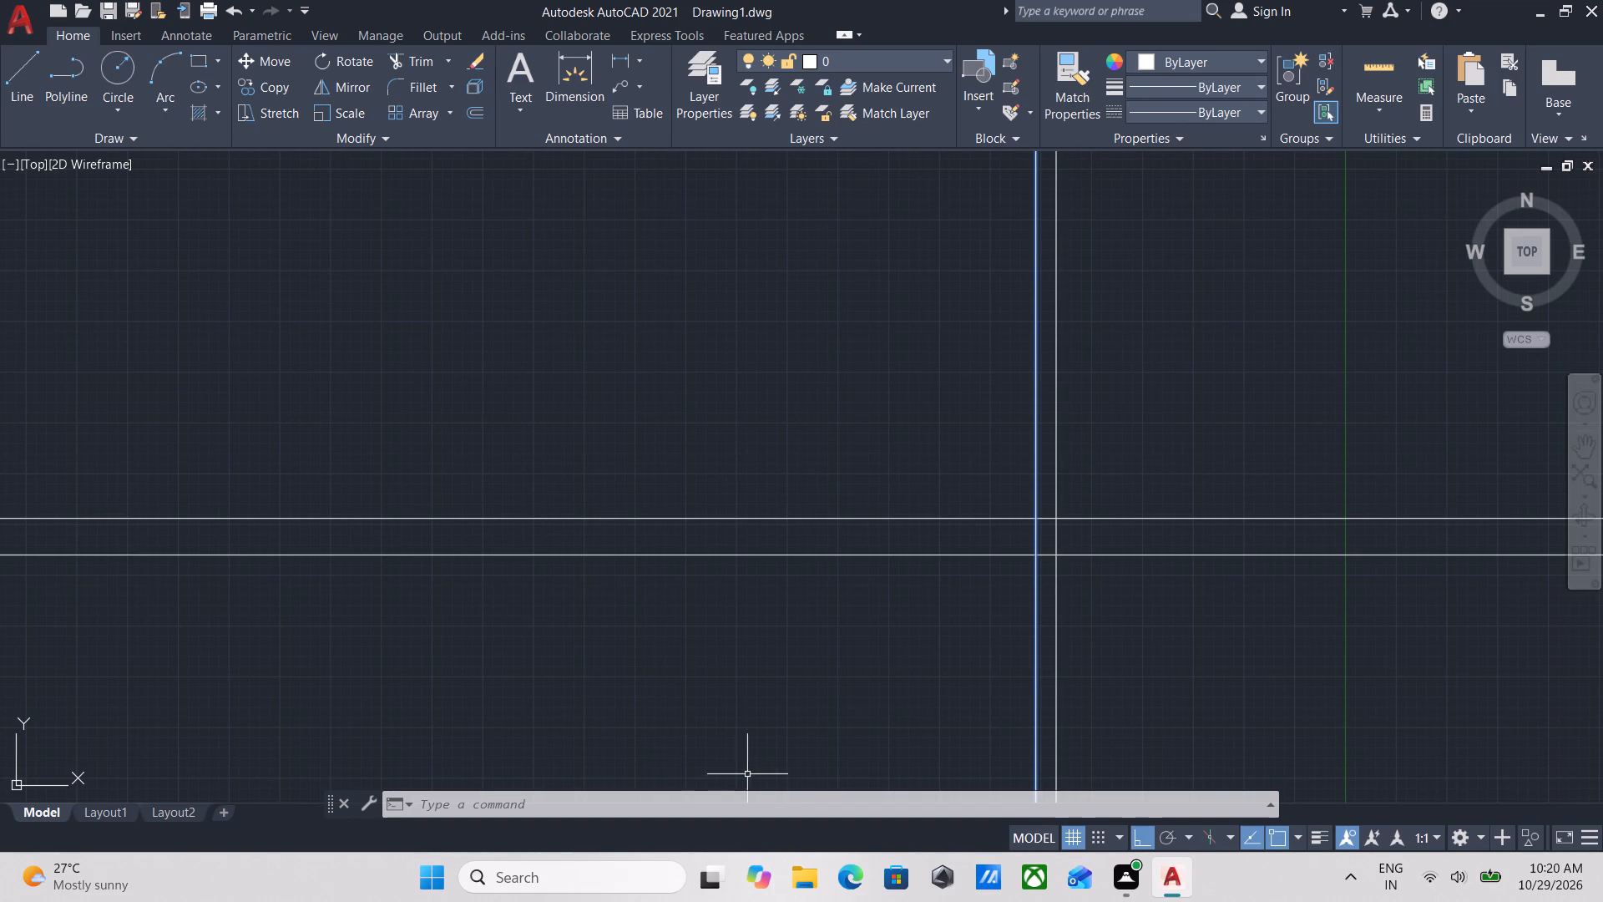
Clear the selection and examine the western vertical line pair where it crosses the horizontal wall lines.
{"action": "scroll", "coordinate": [1037, 584], "scroll_direction": "down", "scroll_amount": 4}
{"action": "key", "text": "Escape"}
{"action": "key", "text": "Escape"}
{"action": "scroll", "coordinate": [1053, 579], "scroll_direction": "up", "scroll_amount": 2}
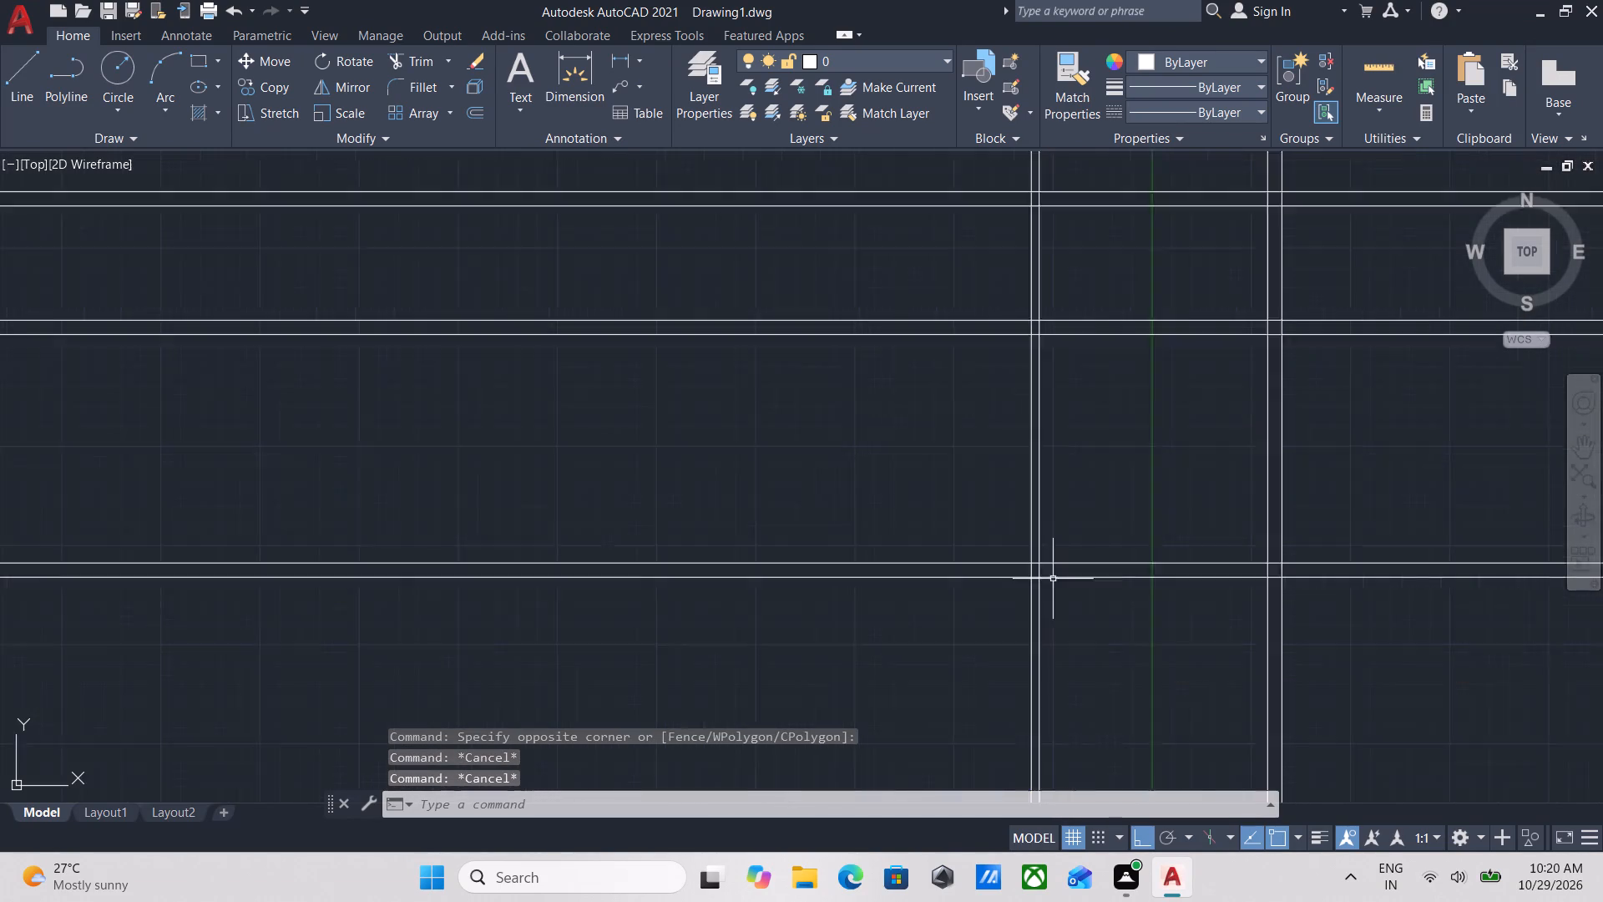
{"action": "scroll", "coordinate": [1053, 579], "scroll_direction": "up", "scroll_amount": 2}
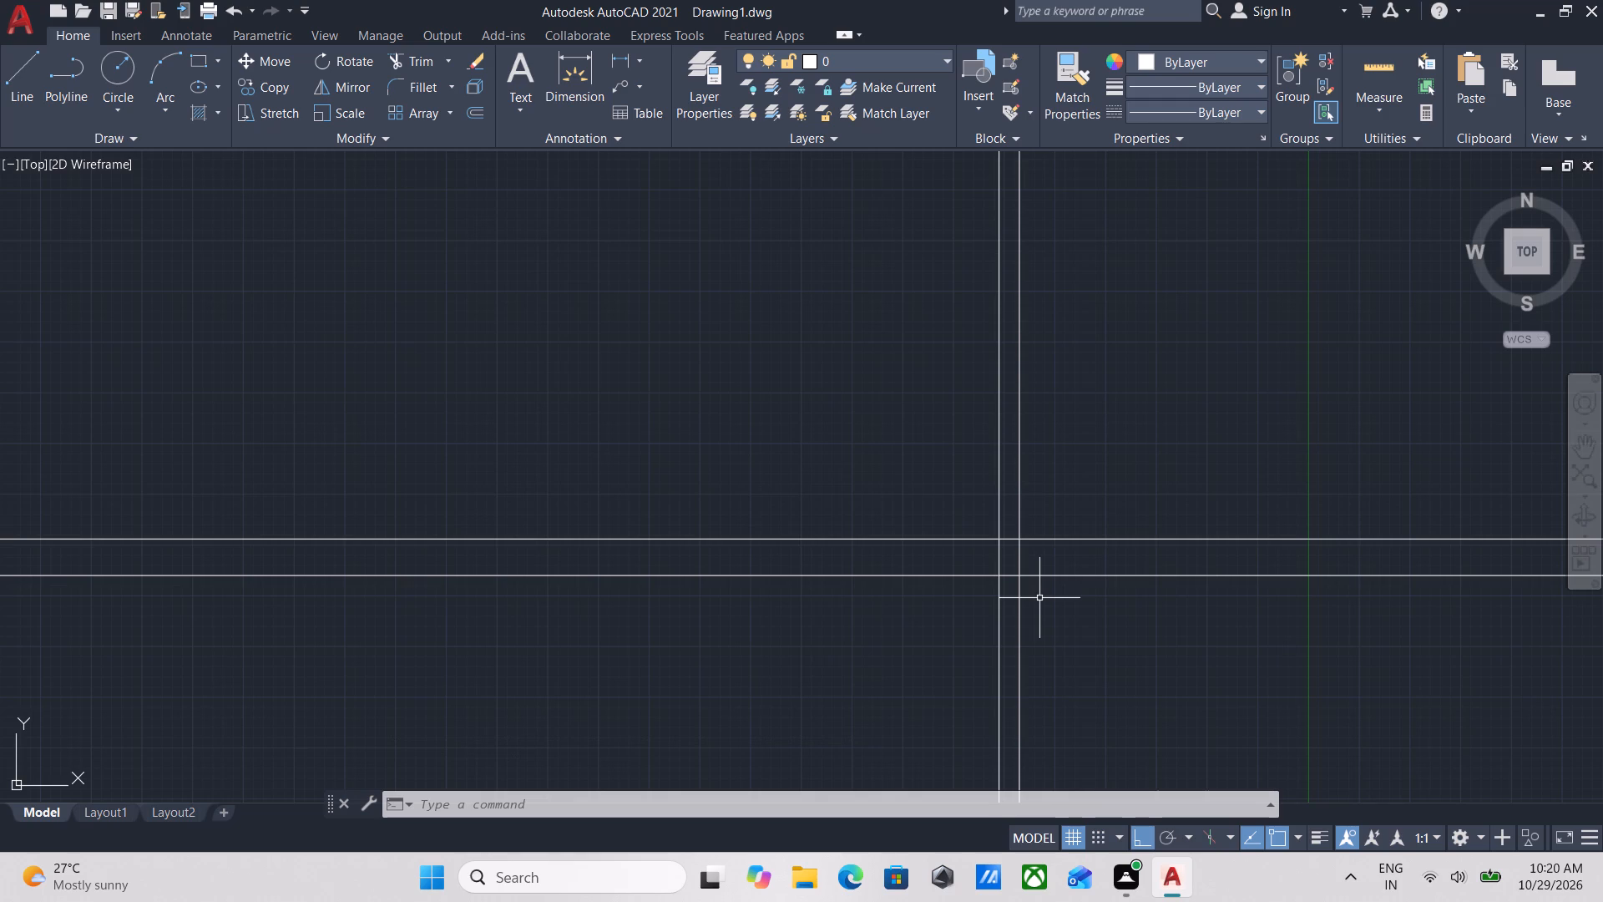
{"action": "scroll", "coordinate": [1044, 550], "scroll_direction": "down", "scroll_amount": 3}
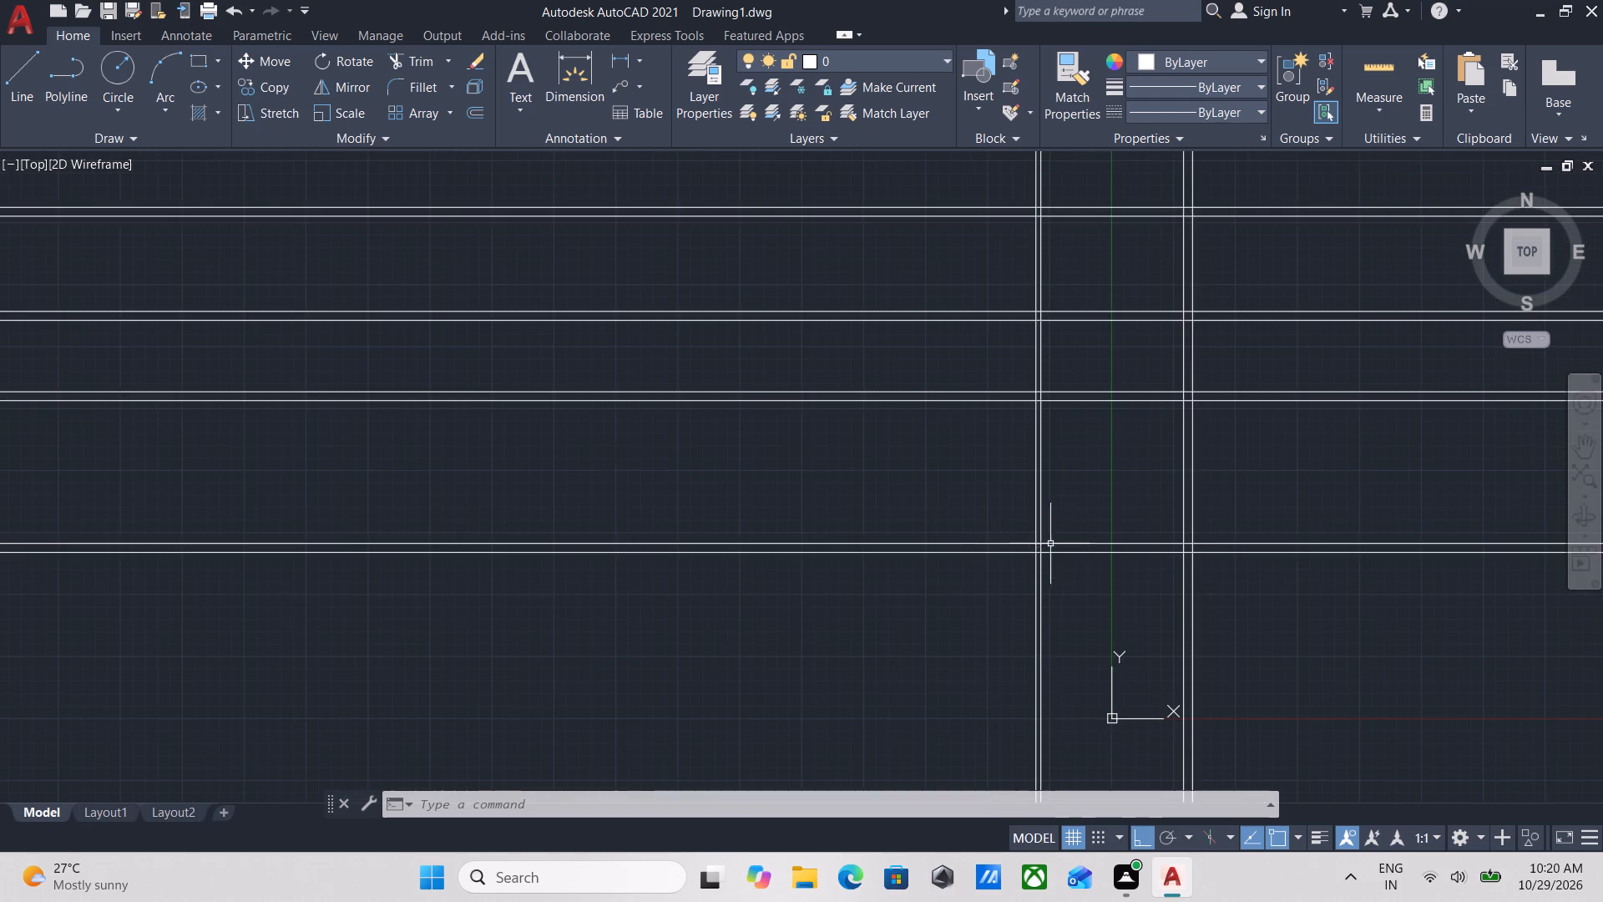
{"action": "scroll", "coordinate": [1033, 574], "scroll_direction": "up", "scroll_amount": 3}
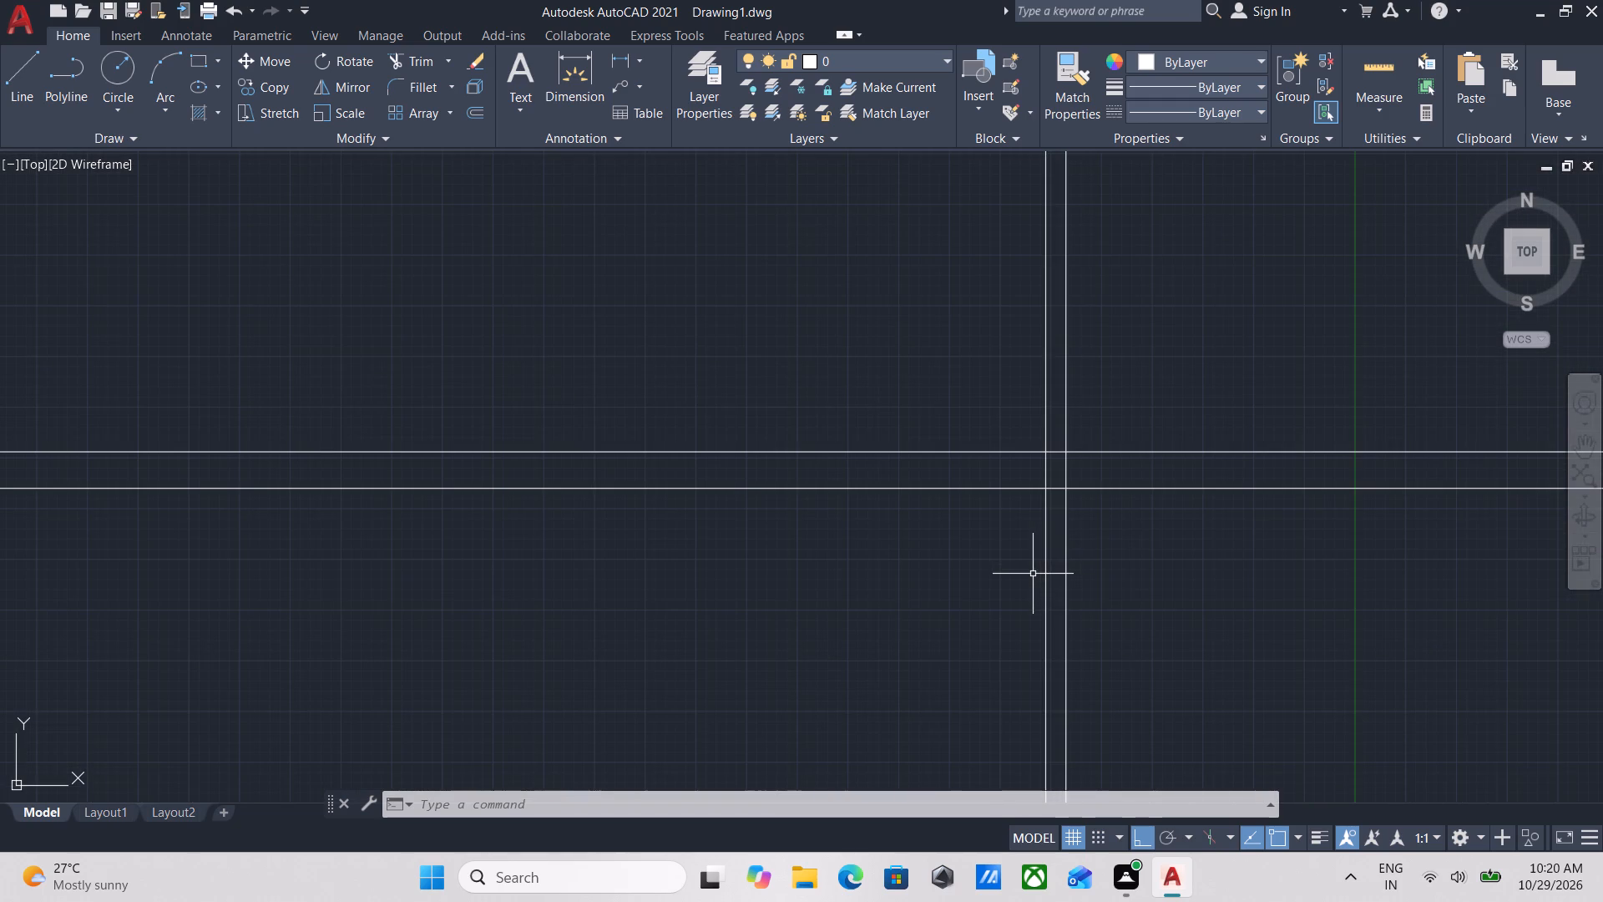
{"action": "scroll", "coordinate": [1045, 545], "scroll_direction": "down", "scroll_amount": 2}
{"action": "middle_click_drag", "start_coordinate": [1045, 545], "coordinate": [1042, 574]}
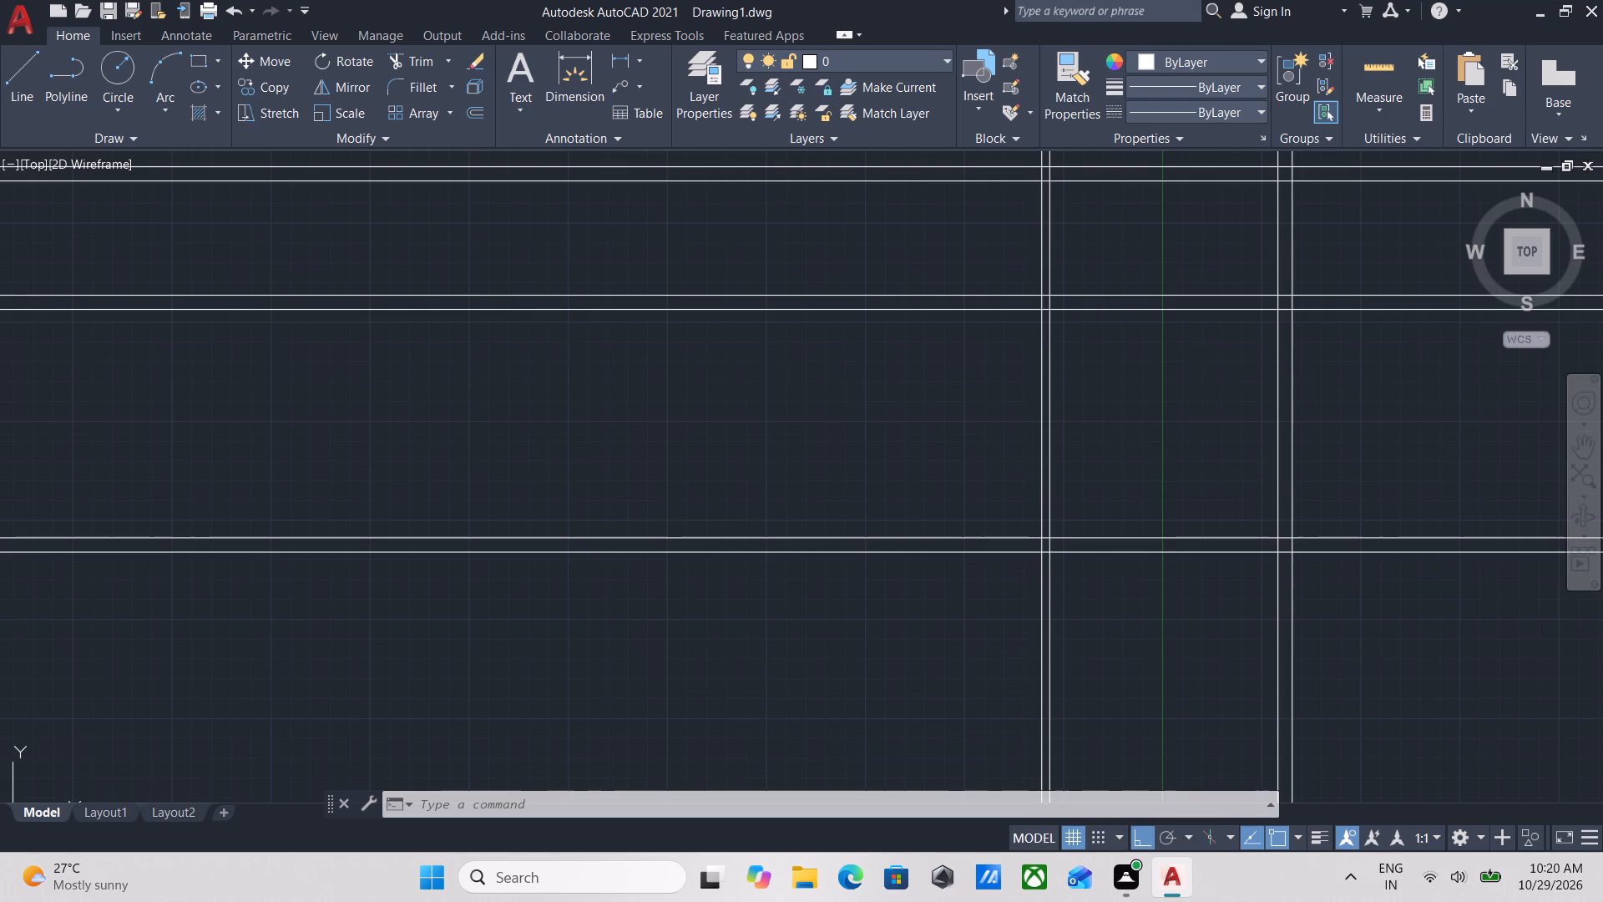
{"action": "scroll", "coordinate": [1042, 574], "scroll_direction": "up", "scroll_amount": 2}
{"action": "scroll", "coordinate": [1020, 567], "scroll_direction": "down", "scroll_amount": 2}
{"action": "middle_click_drag", "start_coordinate": [1014, 563], "coordinate": [1025, 574]}
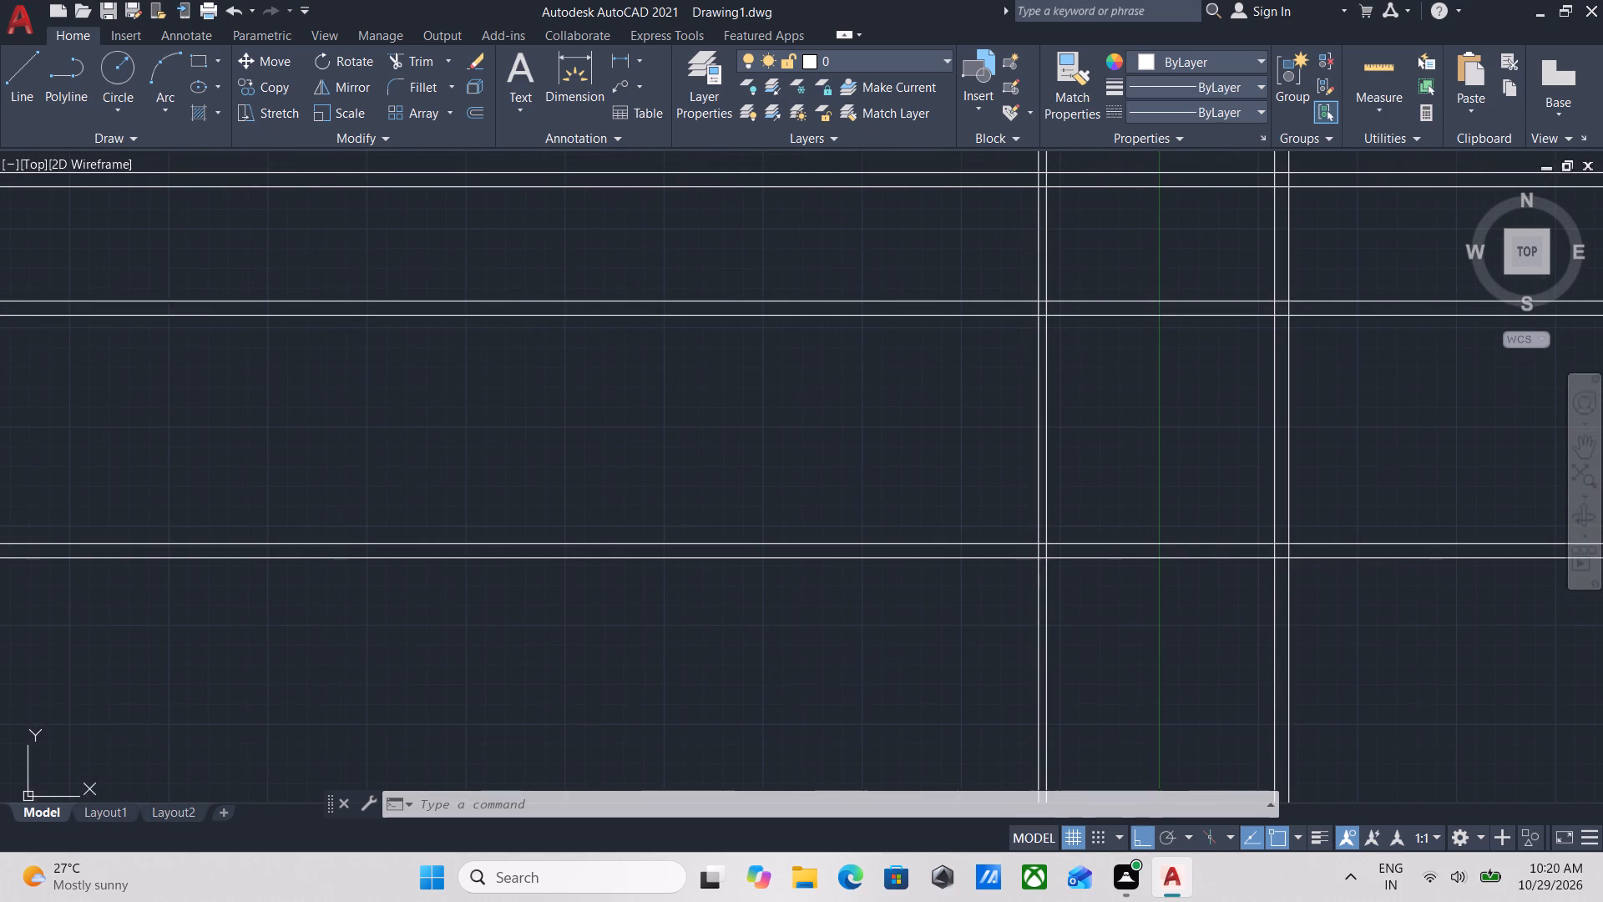
{"action": "scroll", "coordinate": [1033, 574], "scroll_direction": "down", "scroll_amount": 1}
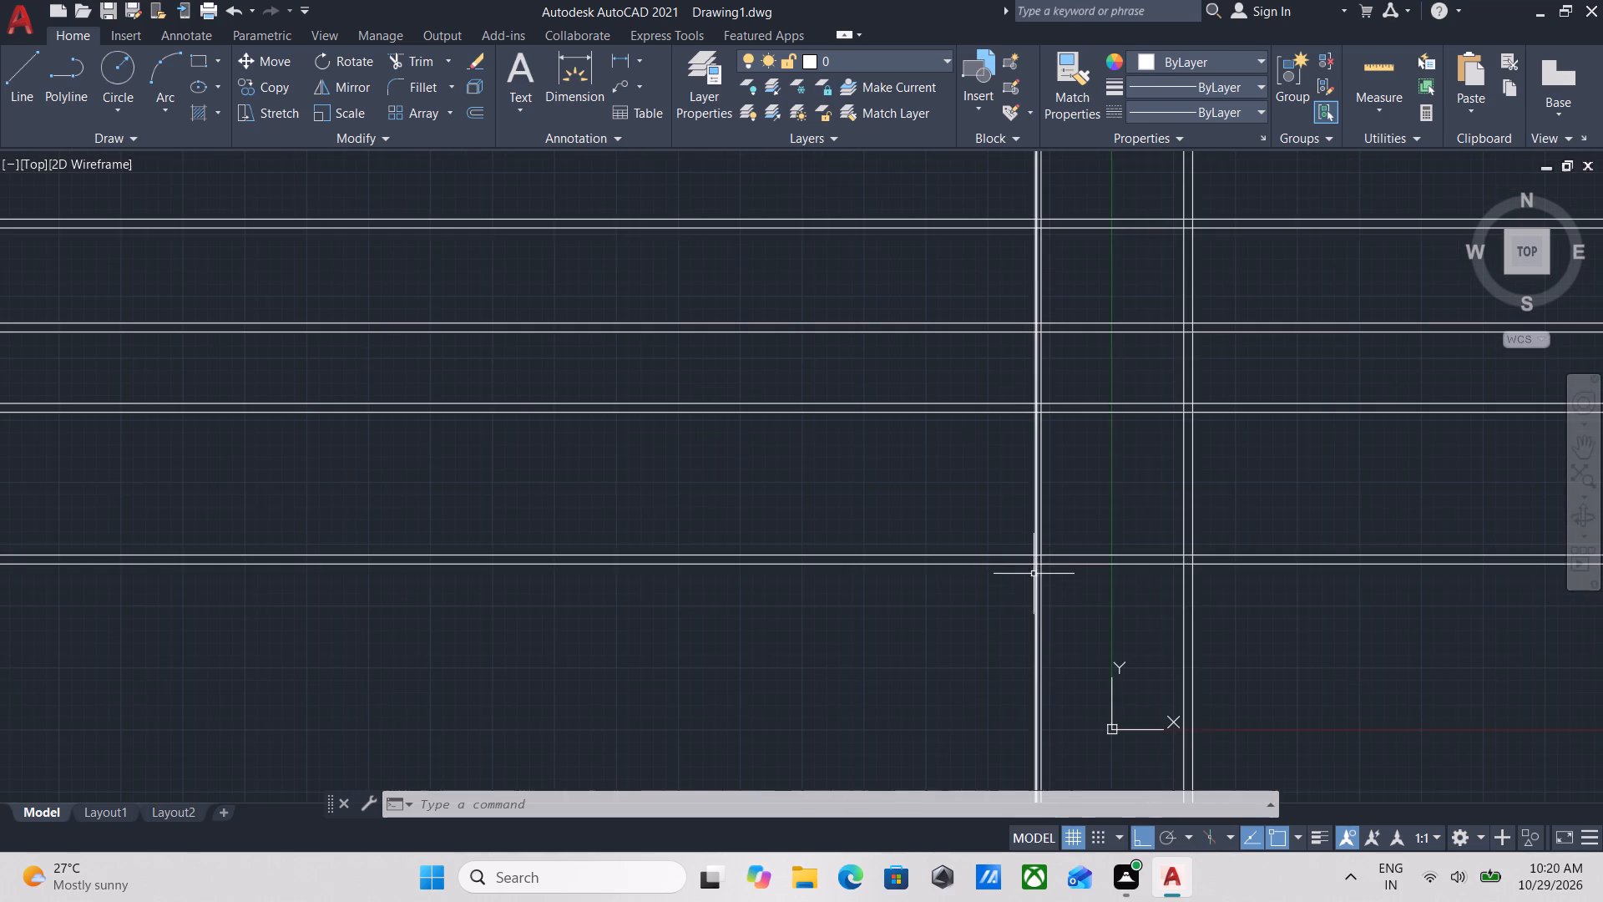
{"action": "scroll", "coordinate": [1049, 573], "scroll_direction": "down", "scroll_amount": 1}
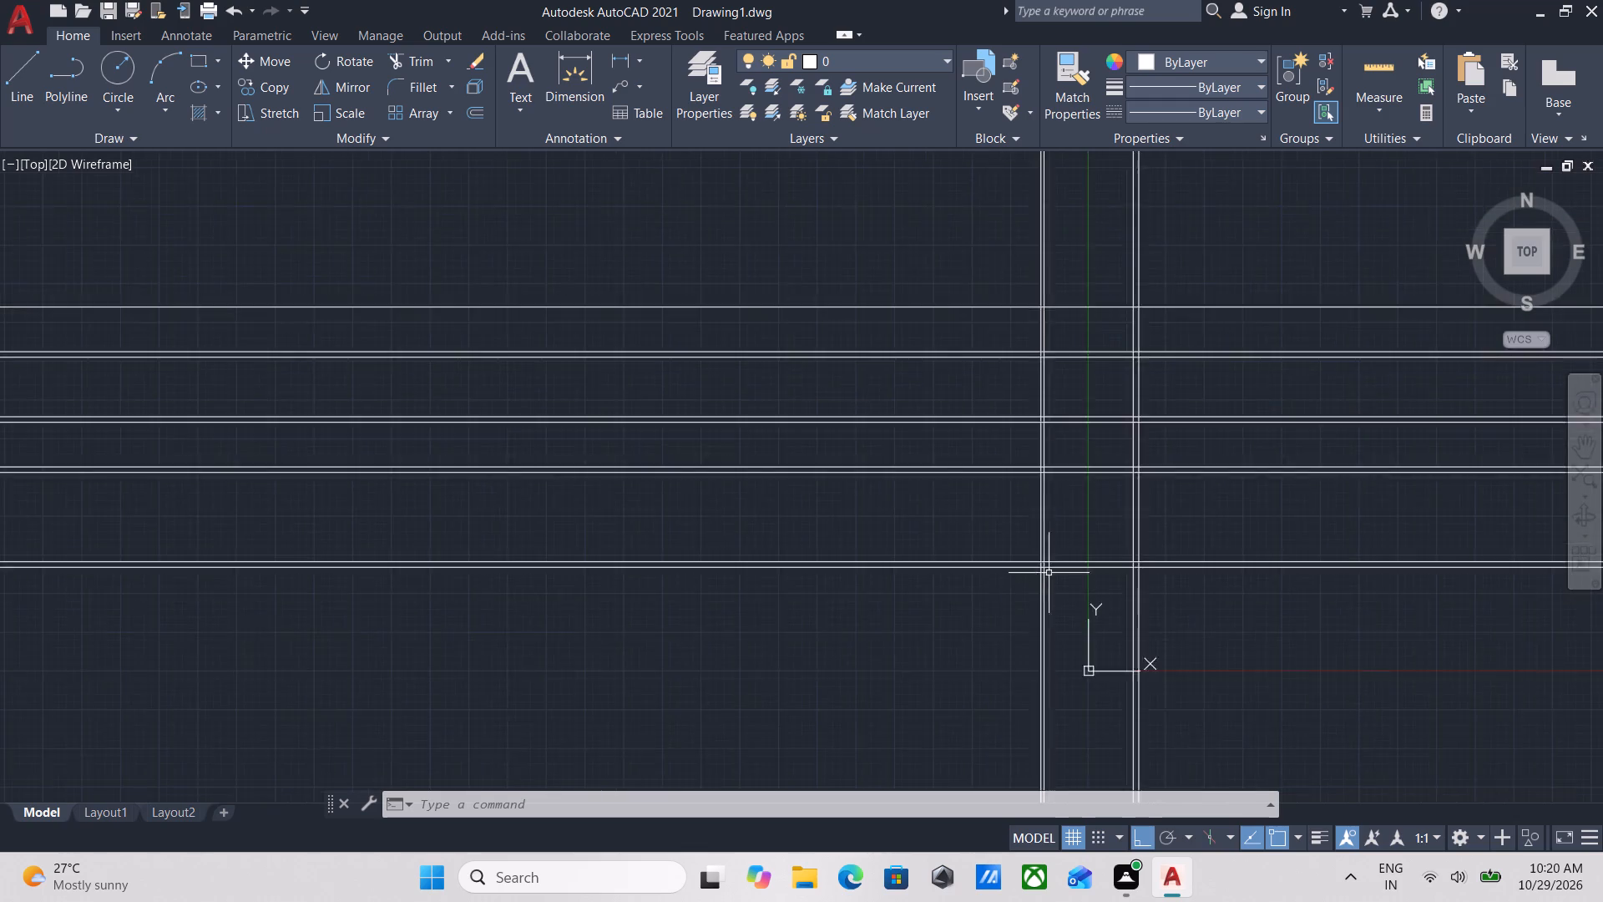
{"action": "scroll", "coordinate": [1049, 573], "scroll_direction": "down", "scroll_amount": 1}
{"action": "scroll", "coordinate": [1053, 571], "scroll_direction": "up", "scroll_amount": 3}
{"action": "scroll", "coordinate": [1088, 629], "scroll_direction": "down", "scroll_amount": 2}
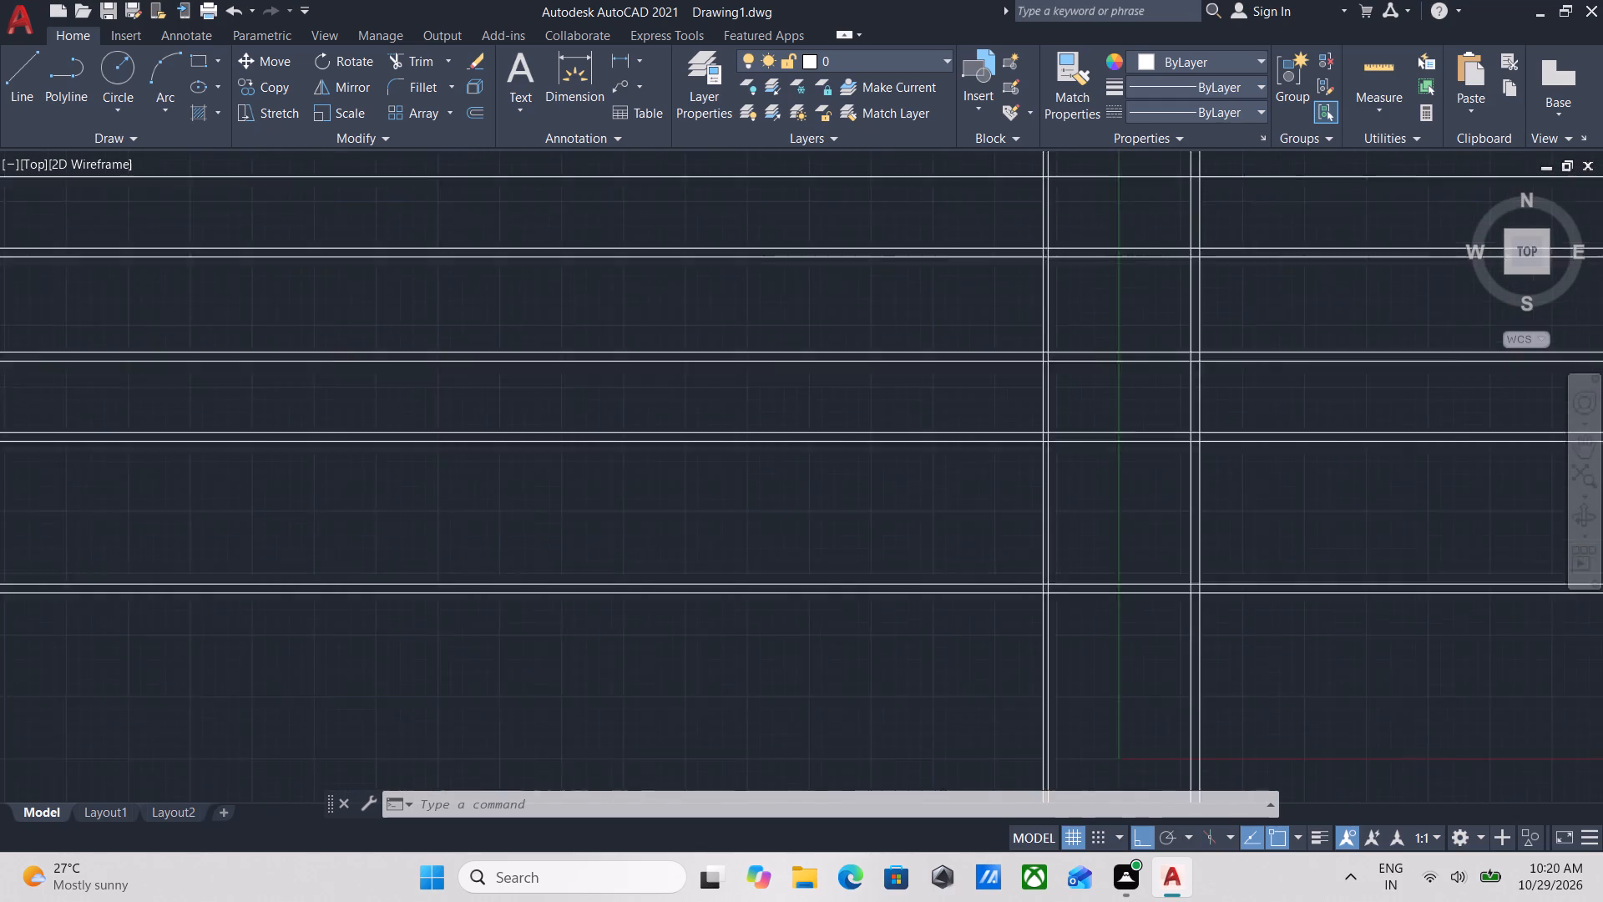
{"action": "middle_click_drag", "start_coordinate": [1088, 629], "coordinate": [1120, 548]}
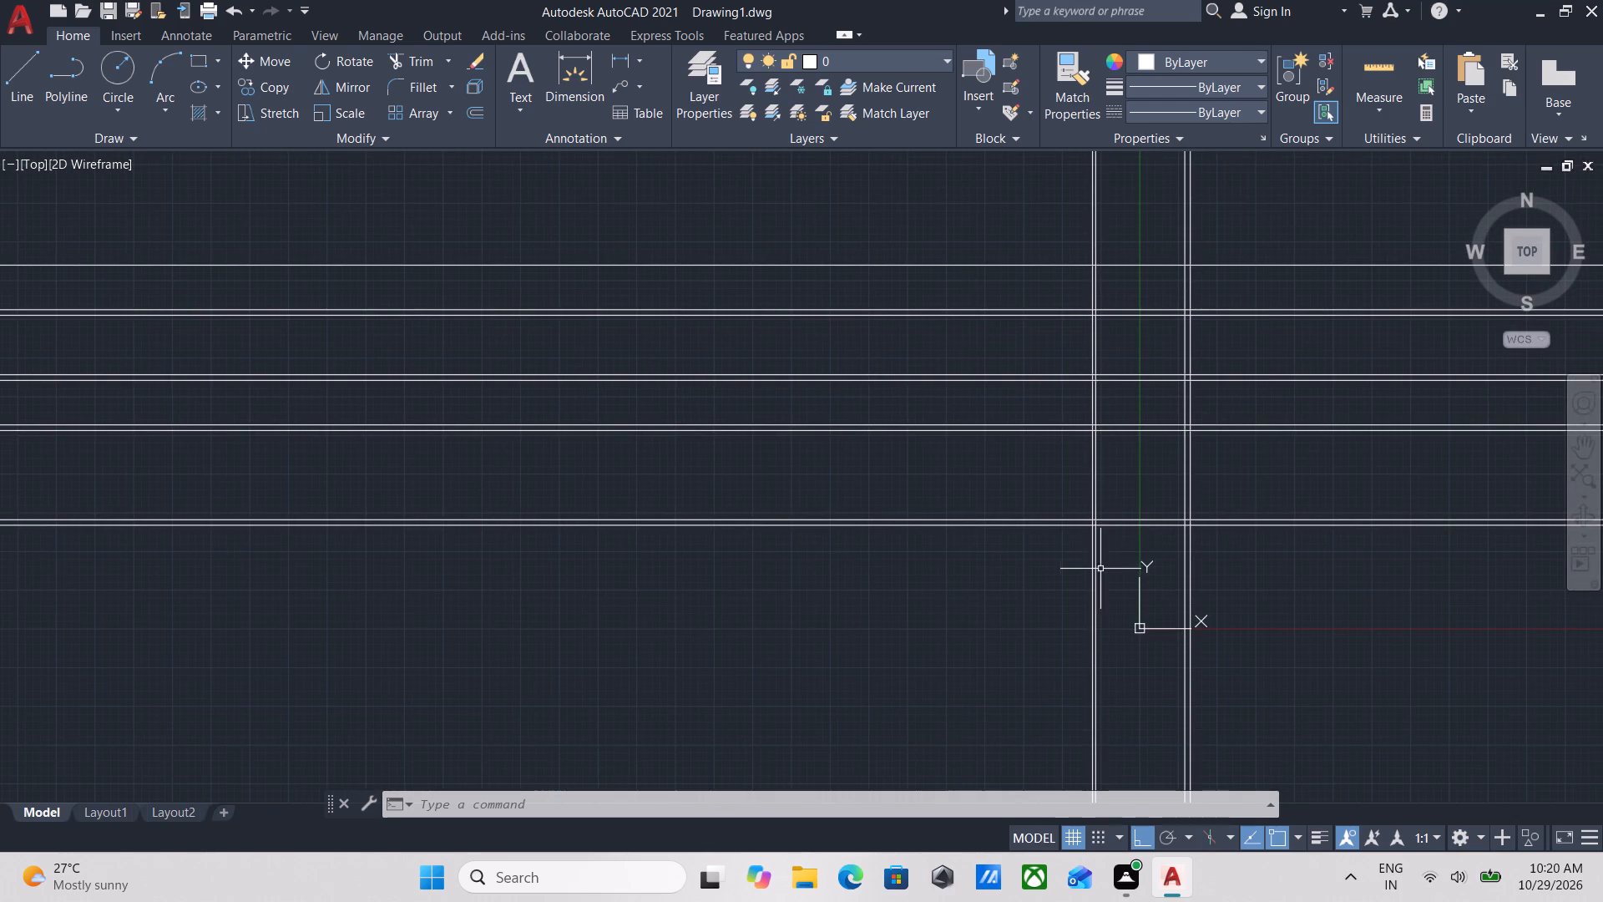
Erase the westernmost vertical construction line, the outer line of the narrow western vertical pair.
{"action": "scroll", "coordinate": [1091, 568], "scroll_direction": "up", "scroll_amount": 7}
{"action": "left_click", "coordinate": [1049, 500]}
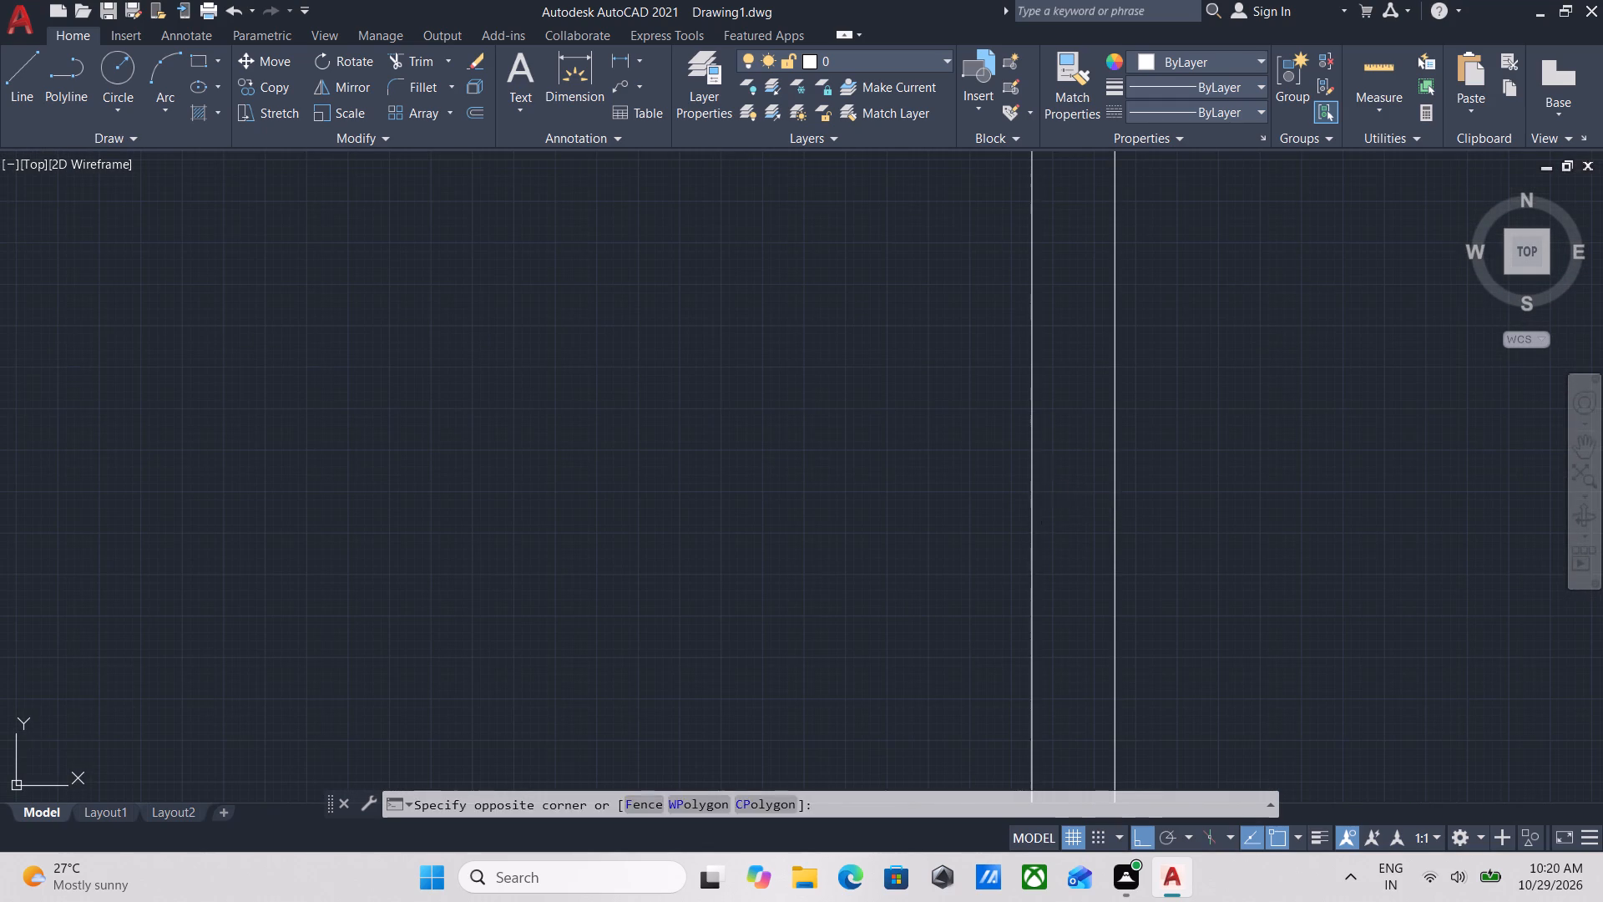
{"action": "left_click", "coordinate": [870, 403]}
{"action": "right_click", "coordinate": [870, 404]}
{"action": "left_click", "coordinate": [950, 470]}
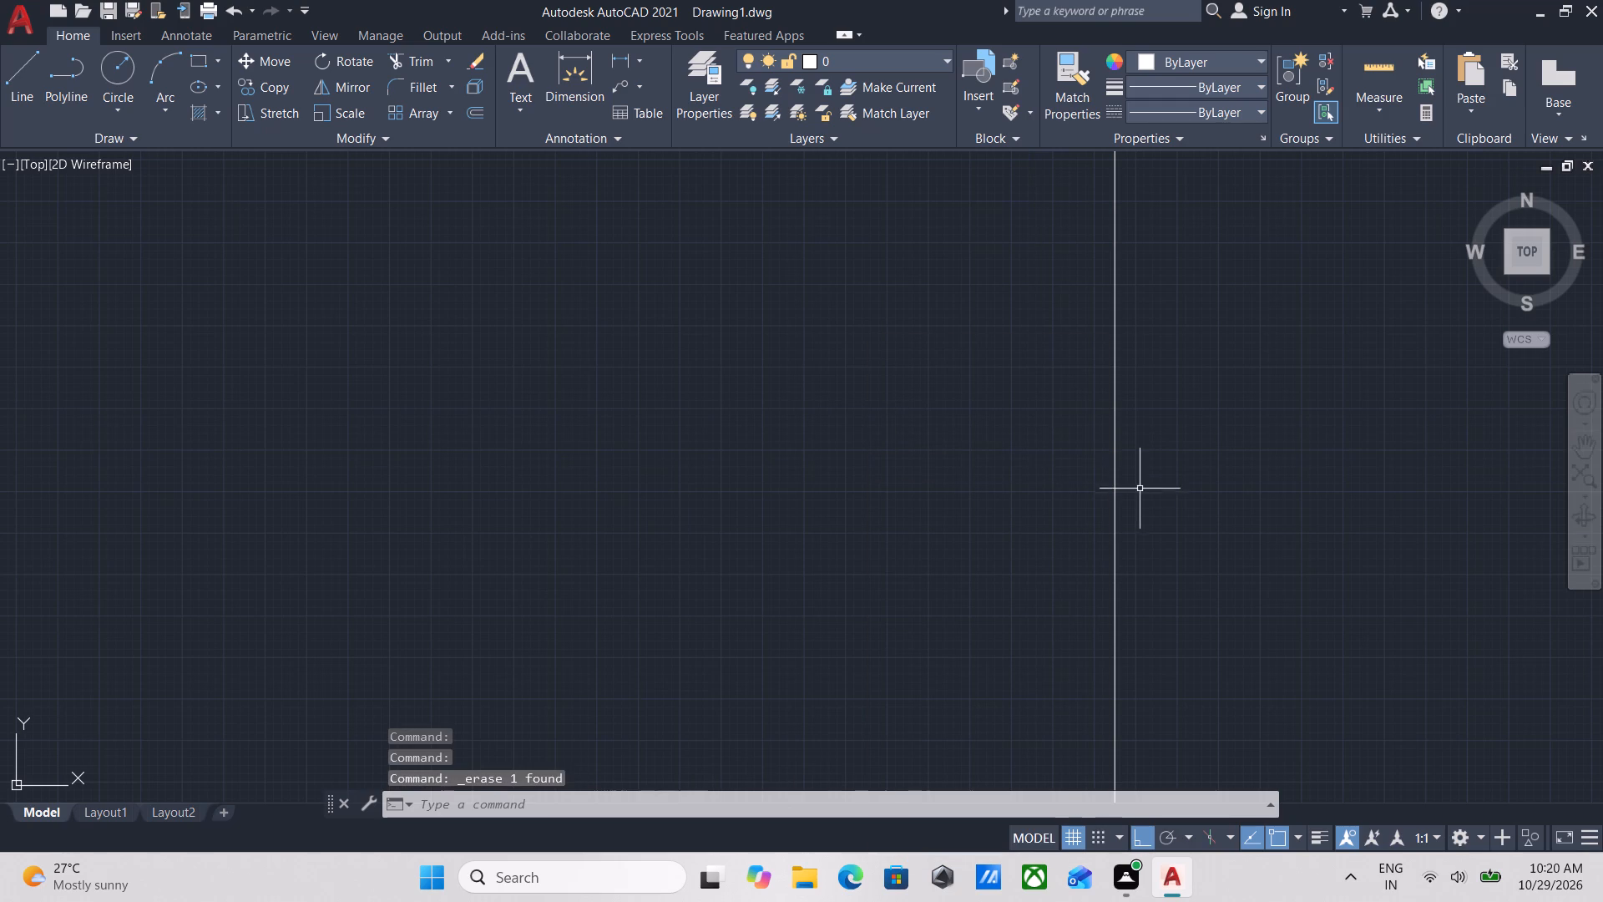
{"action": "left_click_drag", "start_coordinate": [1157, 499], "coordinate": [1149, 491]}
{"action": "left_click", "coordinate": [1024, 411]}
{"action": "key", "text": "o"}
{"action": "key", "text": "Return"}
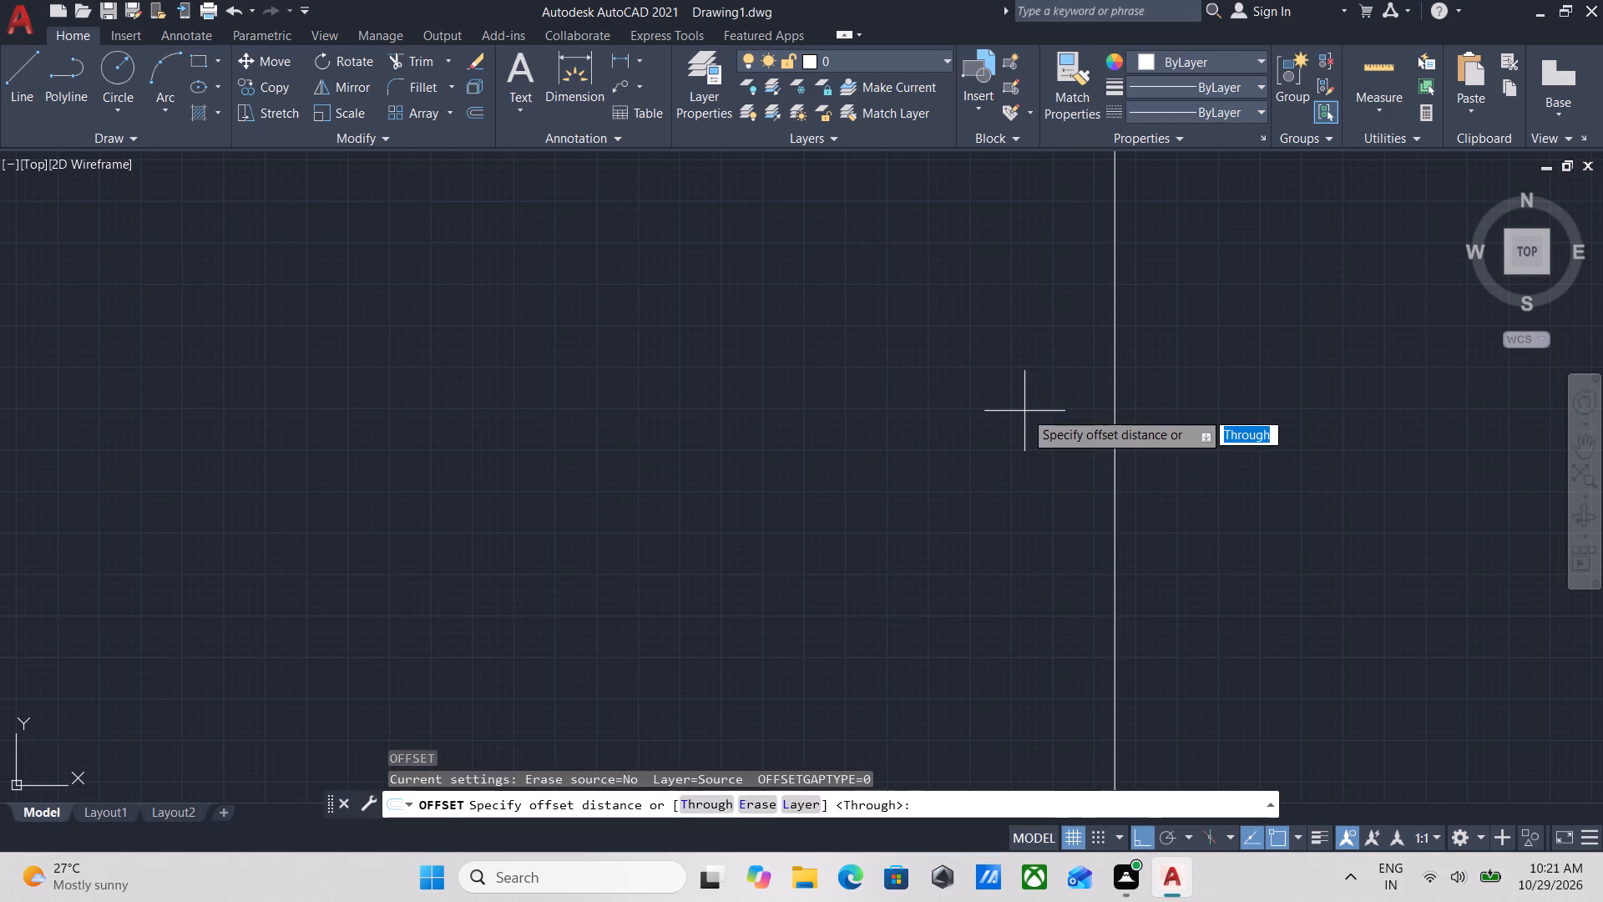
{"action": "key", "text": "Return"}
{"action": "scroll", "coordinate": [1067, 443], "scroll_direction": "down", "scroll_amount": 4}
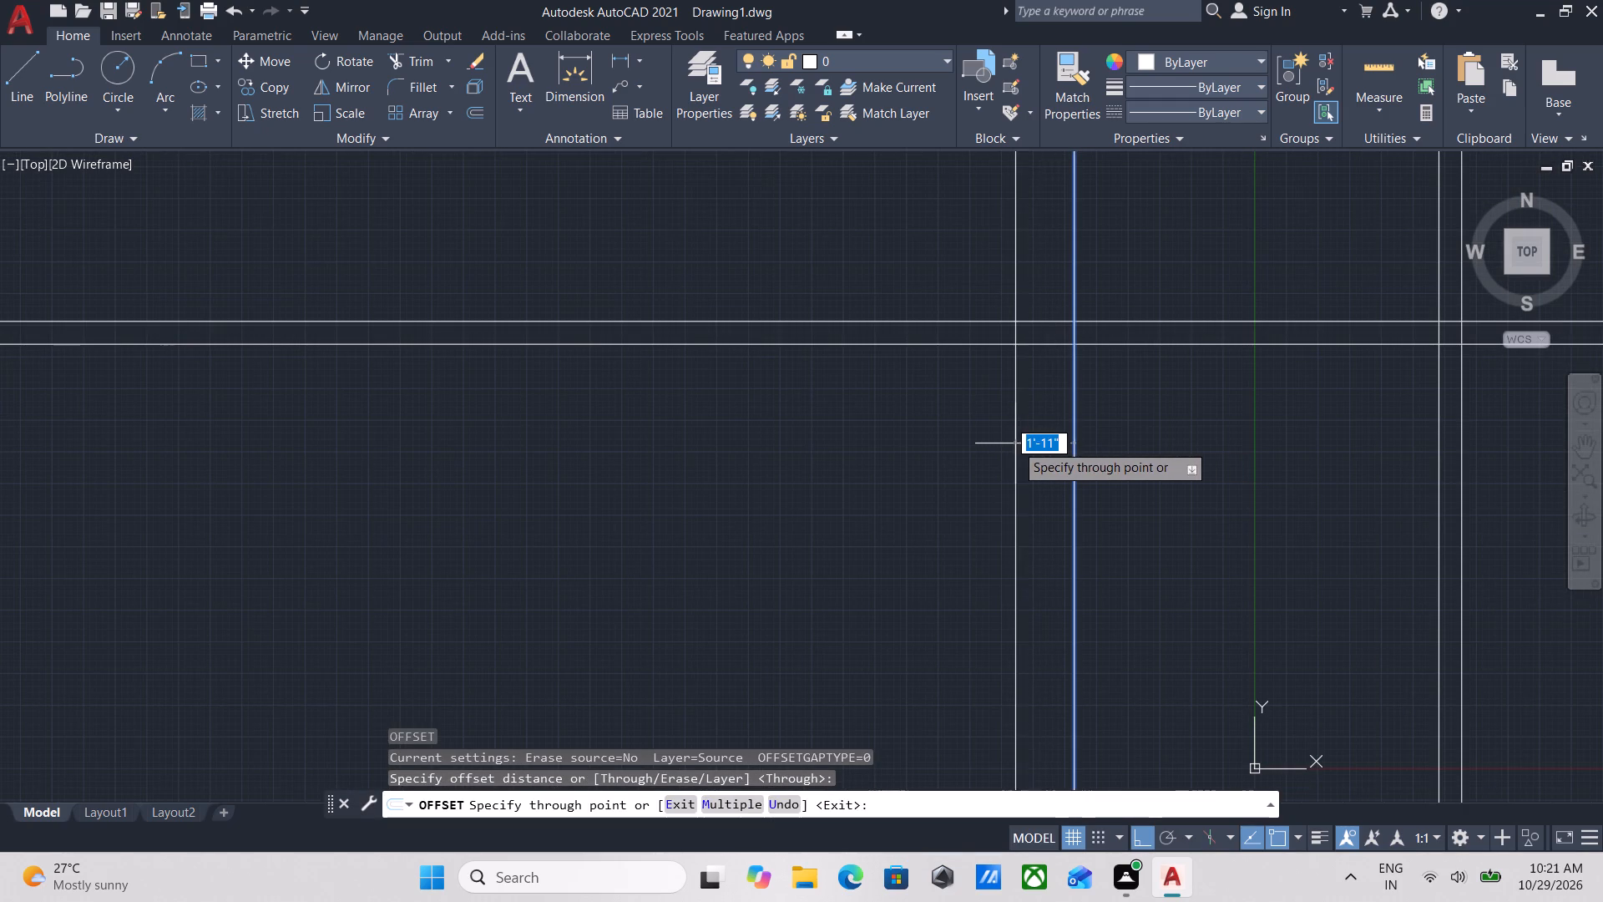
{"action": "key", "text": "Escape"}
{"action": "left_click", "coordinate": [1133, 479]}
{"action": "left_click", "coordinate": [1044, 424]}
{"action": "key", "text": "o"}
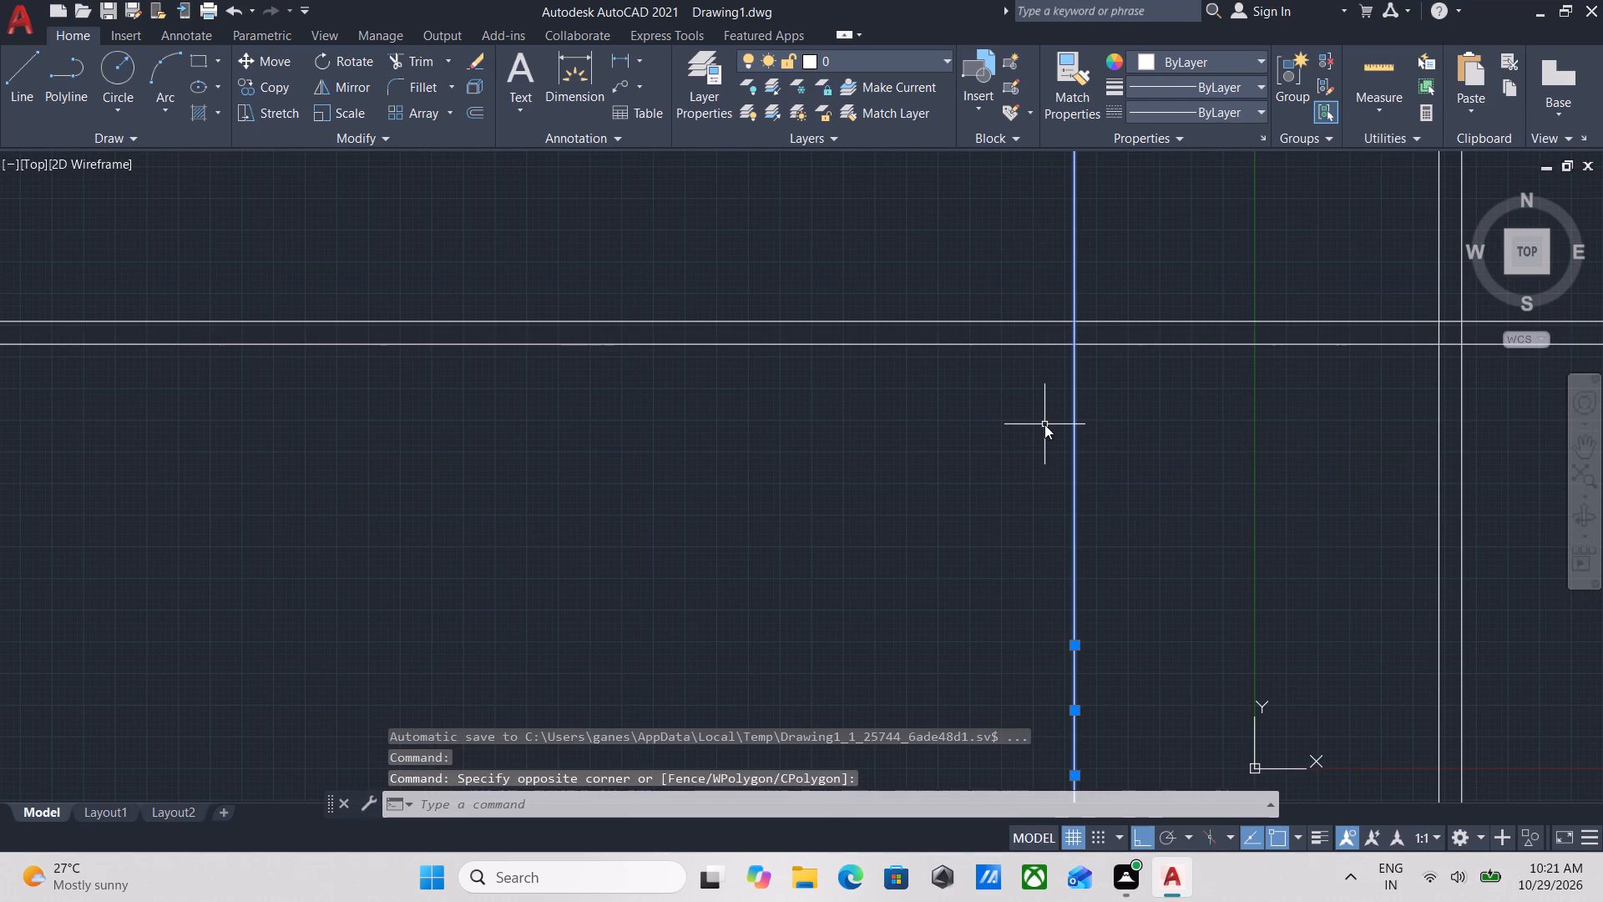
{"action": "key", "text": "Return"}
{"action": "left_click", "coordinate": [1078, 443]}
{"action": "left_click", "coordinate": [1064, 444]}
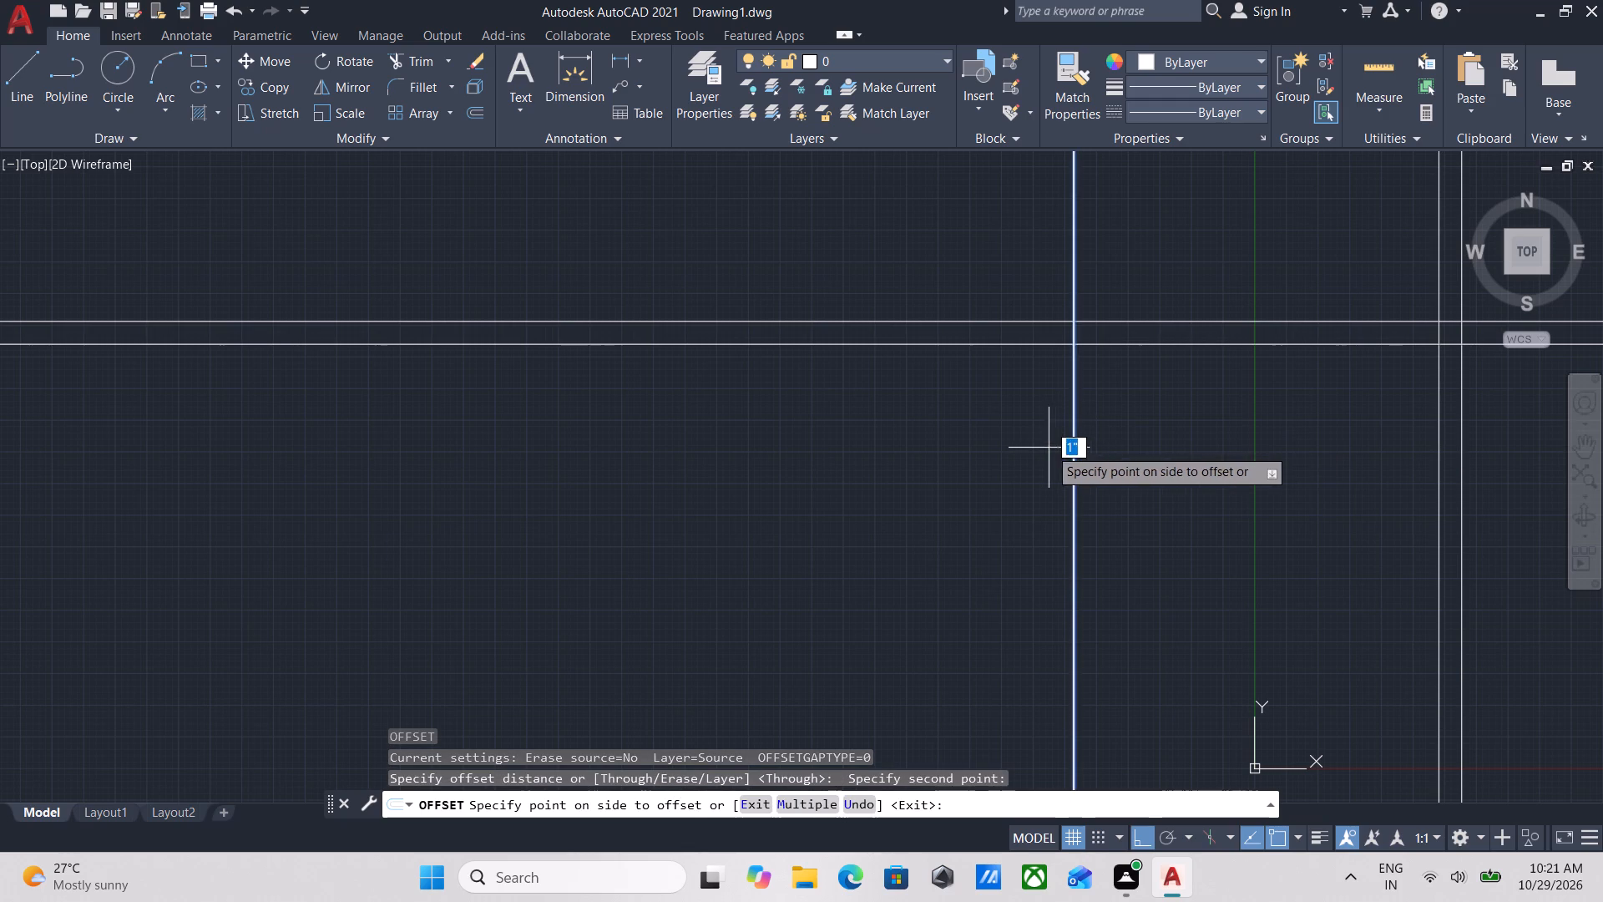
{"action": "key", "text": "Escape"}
Offset the single remaining westernmost vertical construction line 9" to the west to form a wall pair.
{"action": "scroll", "coordinate": [1085, 453], "scroll_direction": "up", "scroll_amount": 3}
{"action": "left_click", "coordinate": [1104, 507]}
{"action": "left_click", "coordinate": [995, 419]}
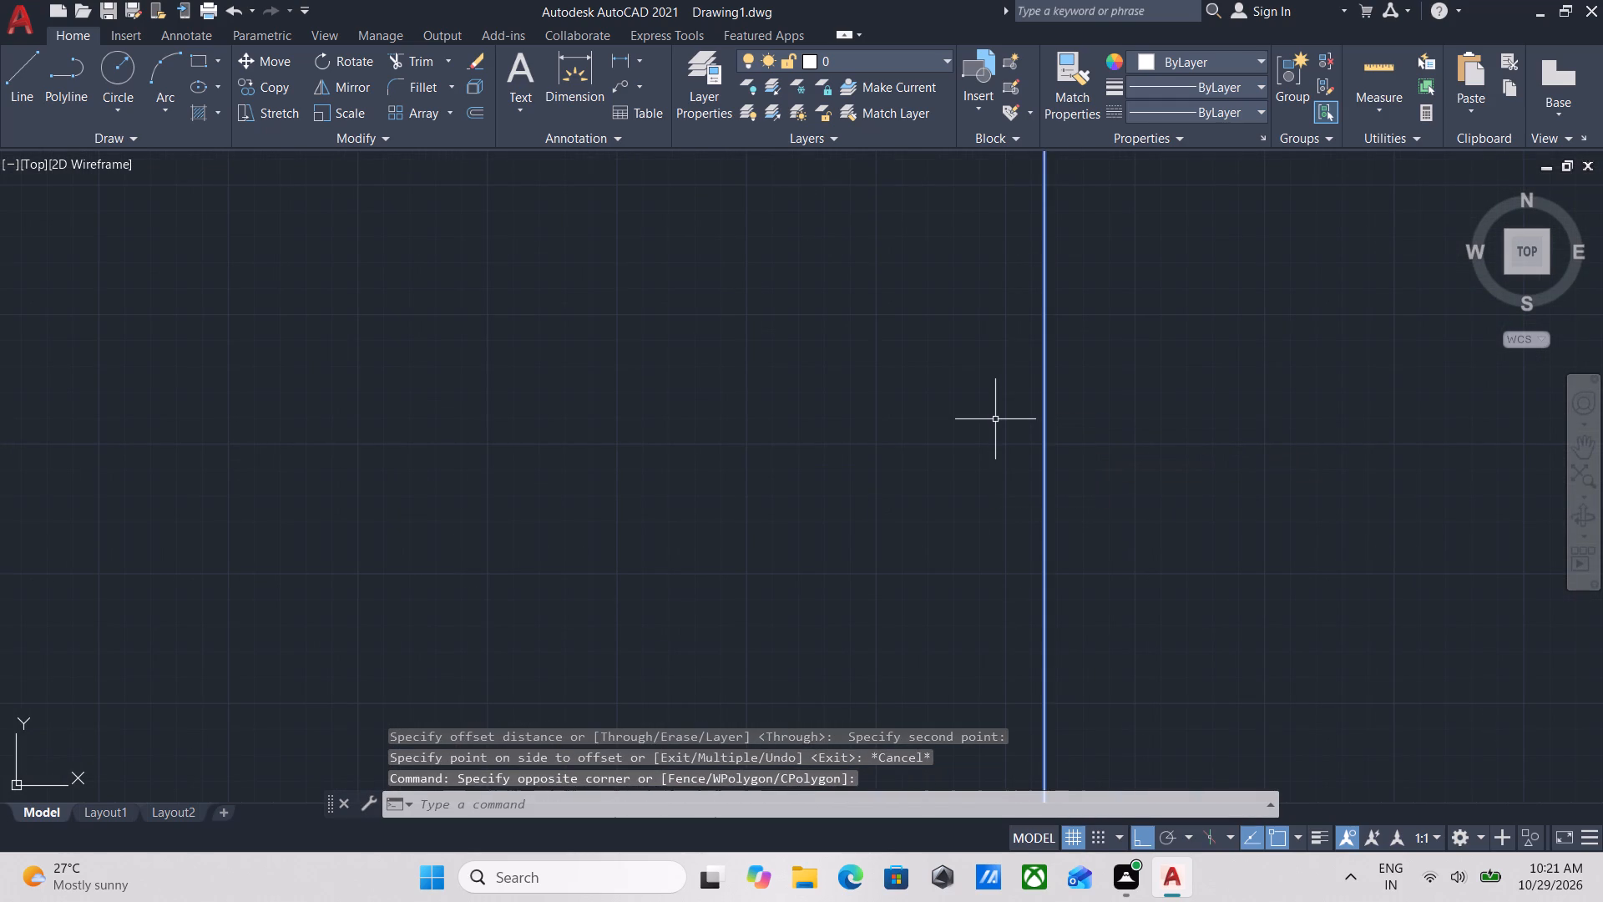
{"action": "key", "text": "o"}
{"action": "key", "text": "Return"}
{"action": "left_click", "coordinate": [1040, 461]}
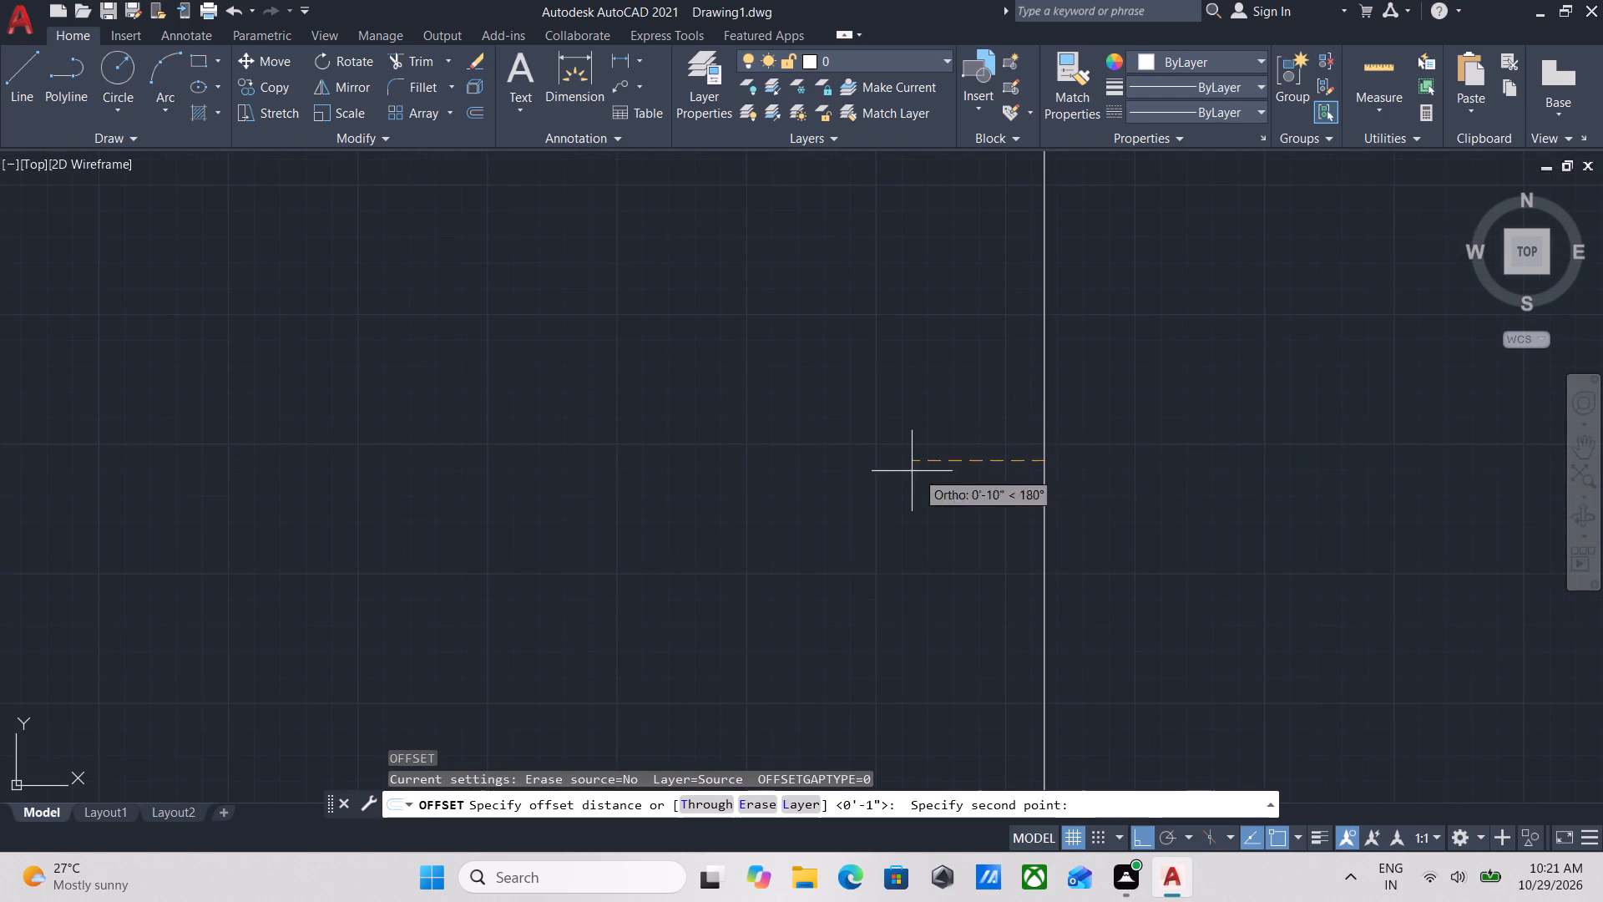
{"action": "left_click", "coordinate": [909, 471]}
{"action": "key", "text": "9"}
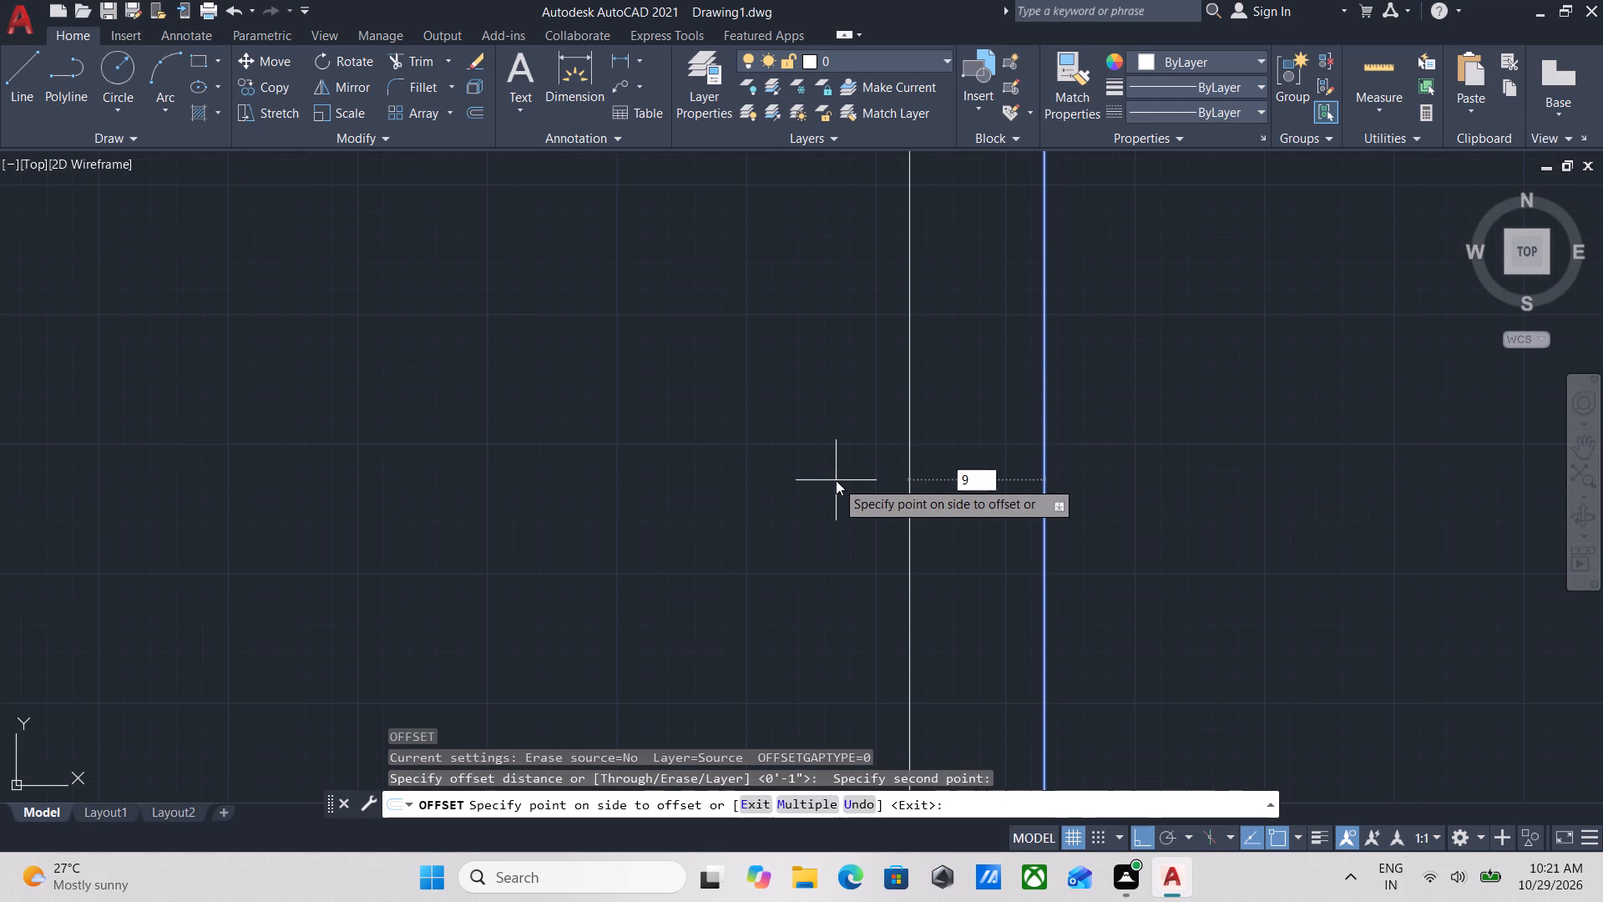
{"action": "key", "text": "Return"}
Offset the western line of the new 9" vertical pair 15' farther west.
{"action": "scroll", "coordinate": [857, 477], "scroll_direction": "down", "scroll_amount": 6}
{"action": "middle_click_drag", "start_coordinate": [867, 476], "coordinate": [1007, 502]}
{"action": "scroll", "coordinate": [1007, 502], "scroll_direction": "up", "scroll_amount": 3}
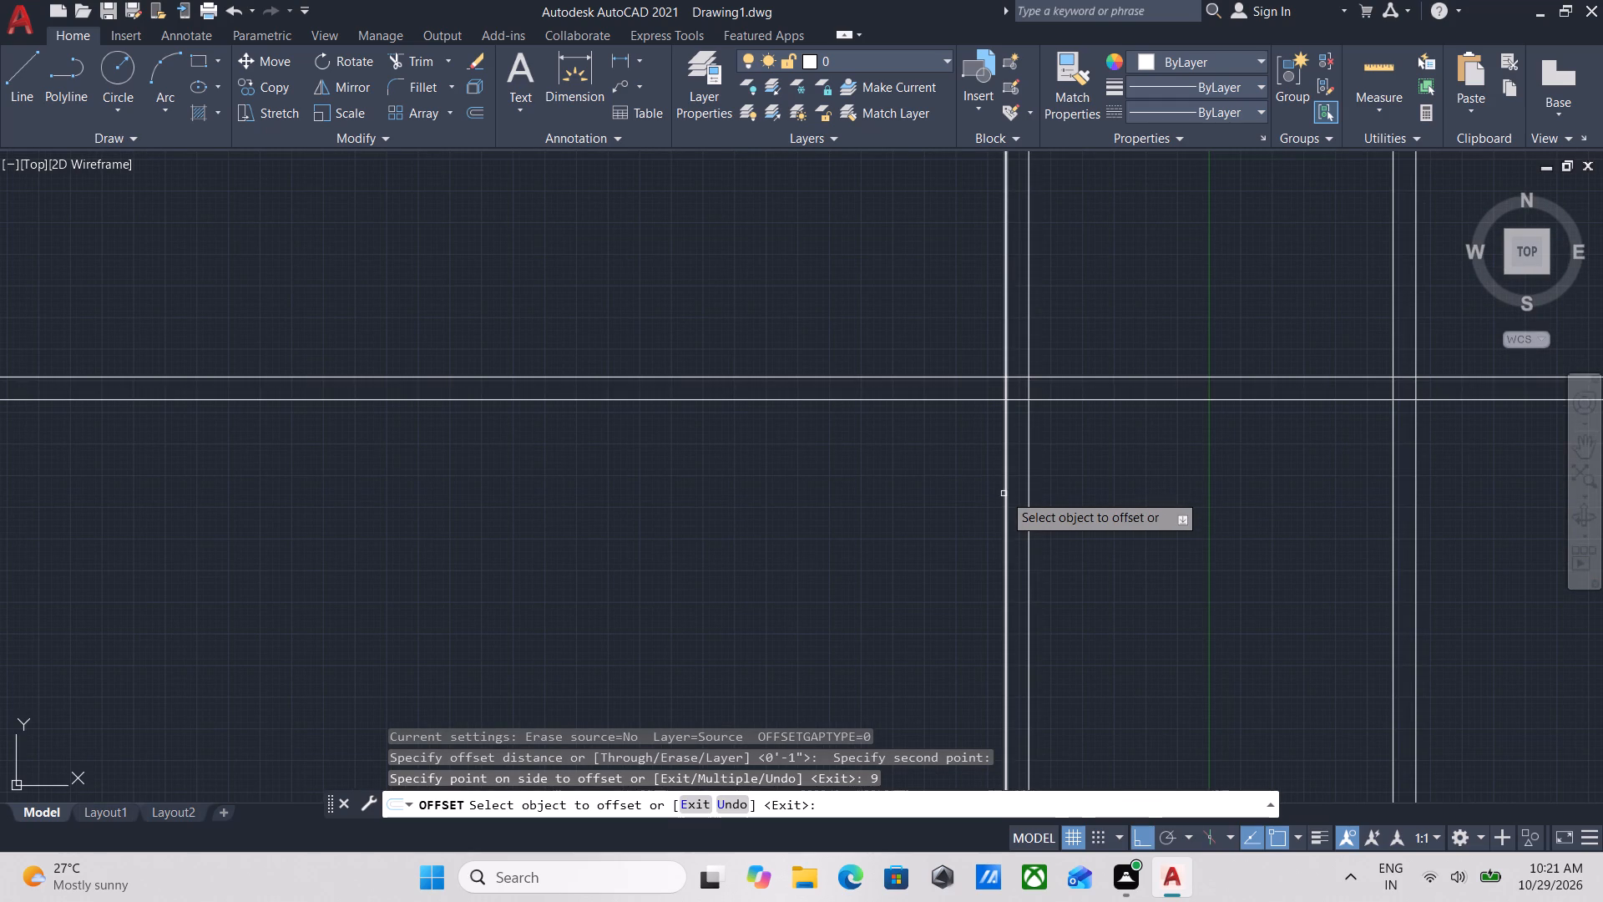
{"action": "left_click", "coordinate": [1004, 494]}
{"action": "key", "text": "2"}
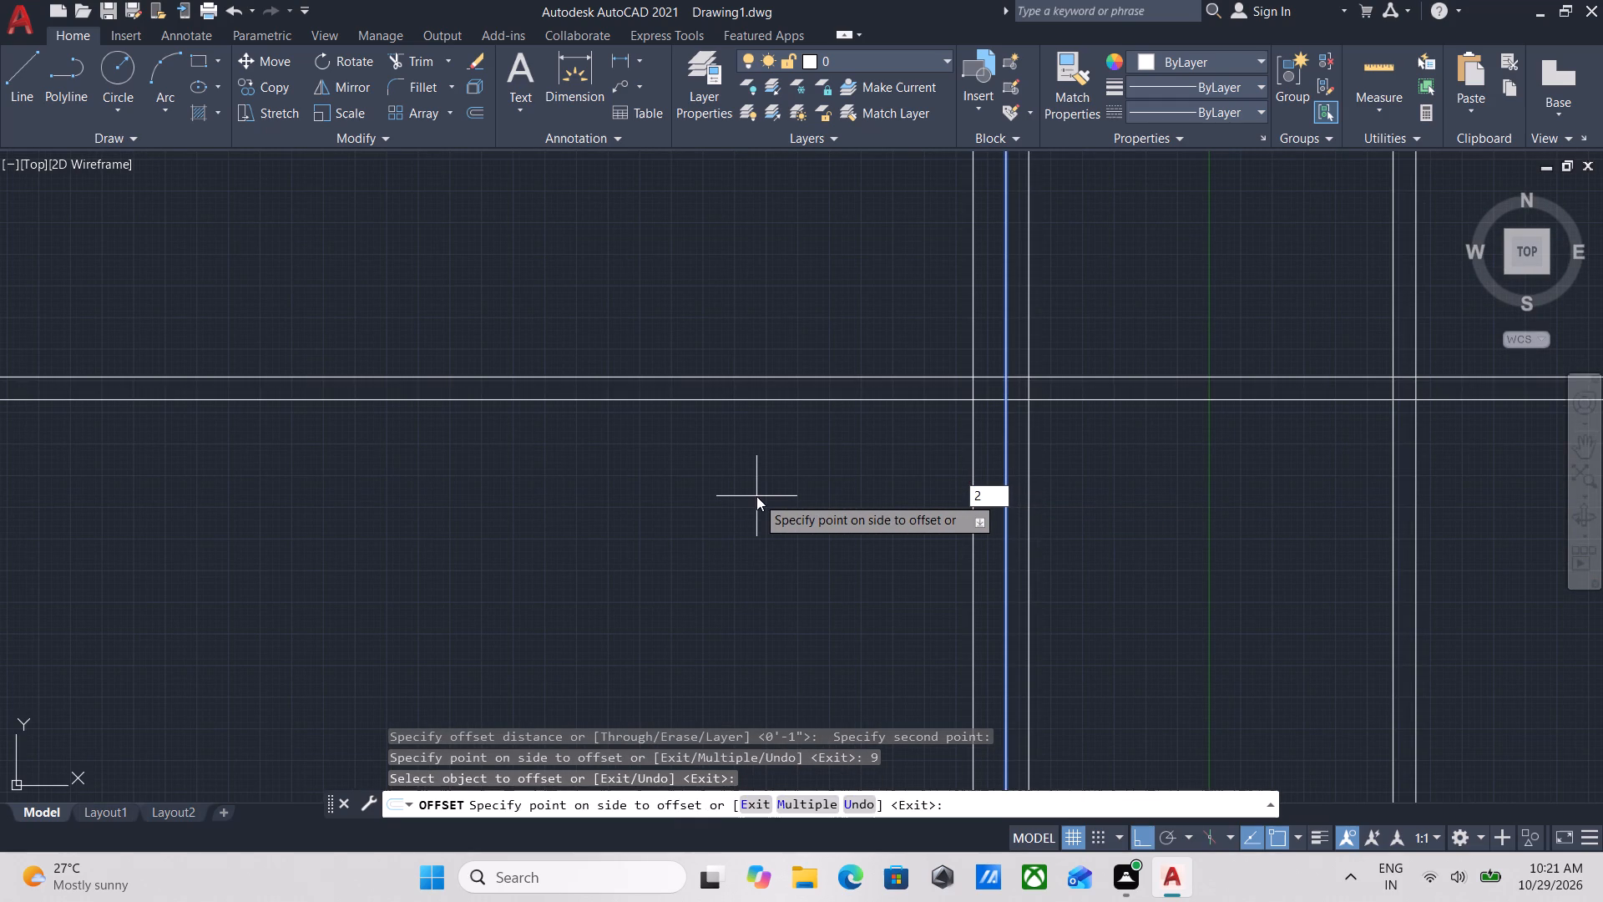
{"action": "key", "text": "BackSpace"}
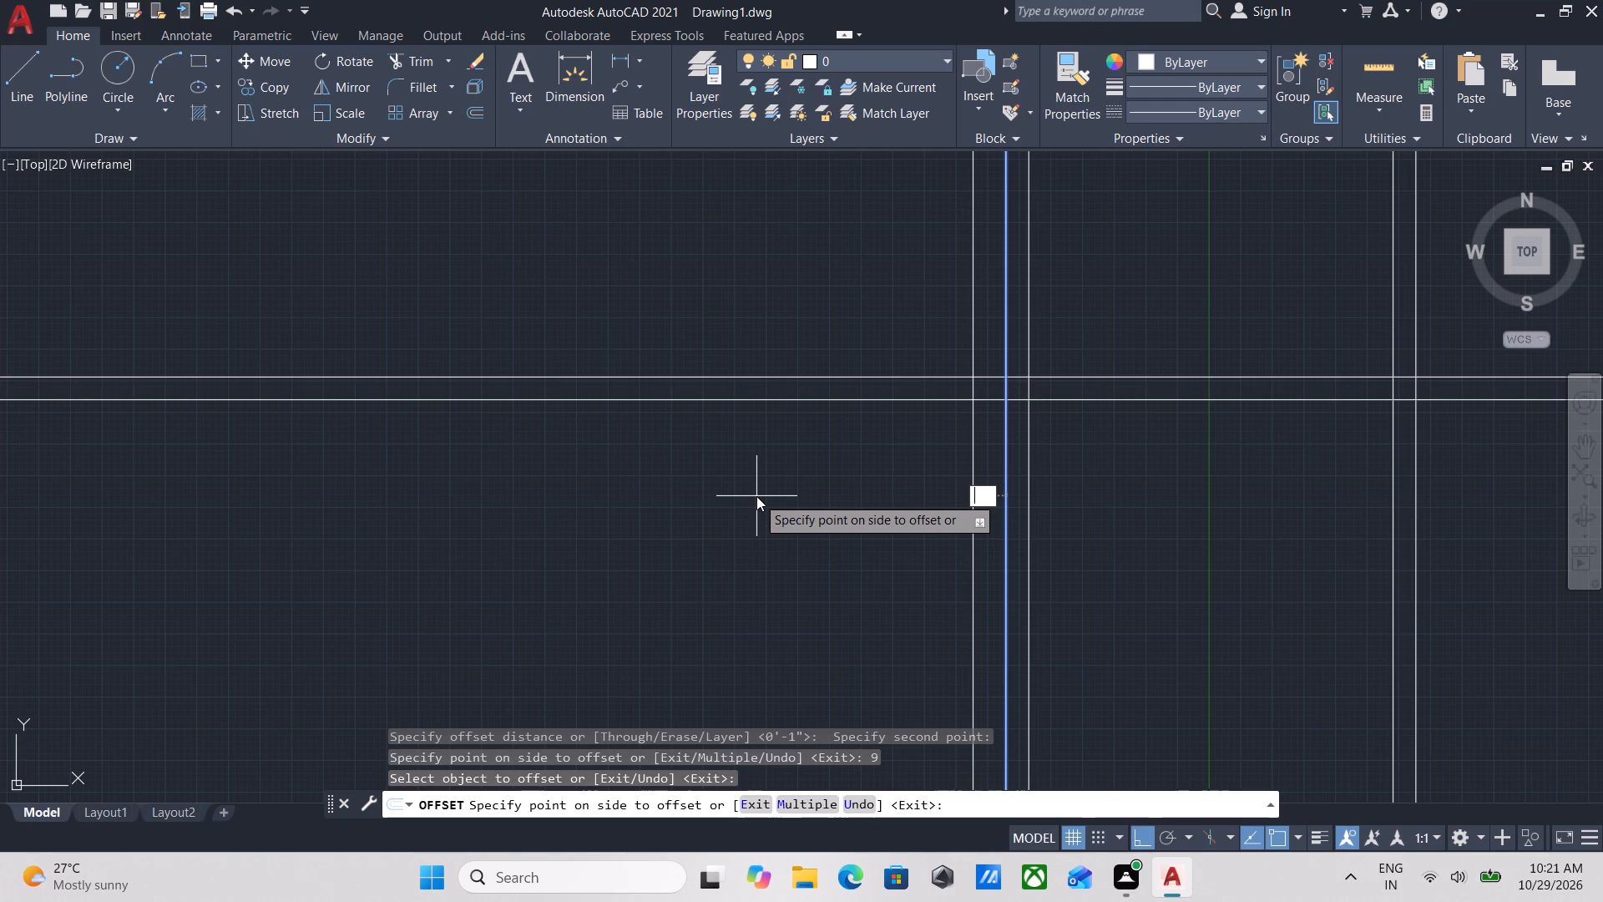
{"action": "type", "text": "15'"}
{"action": "key", "text": "Return"}
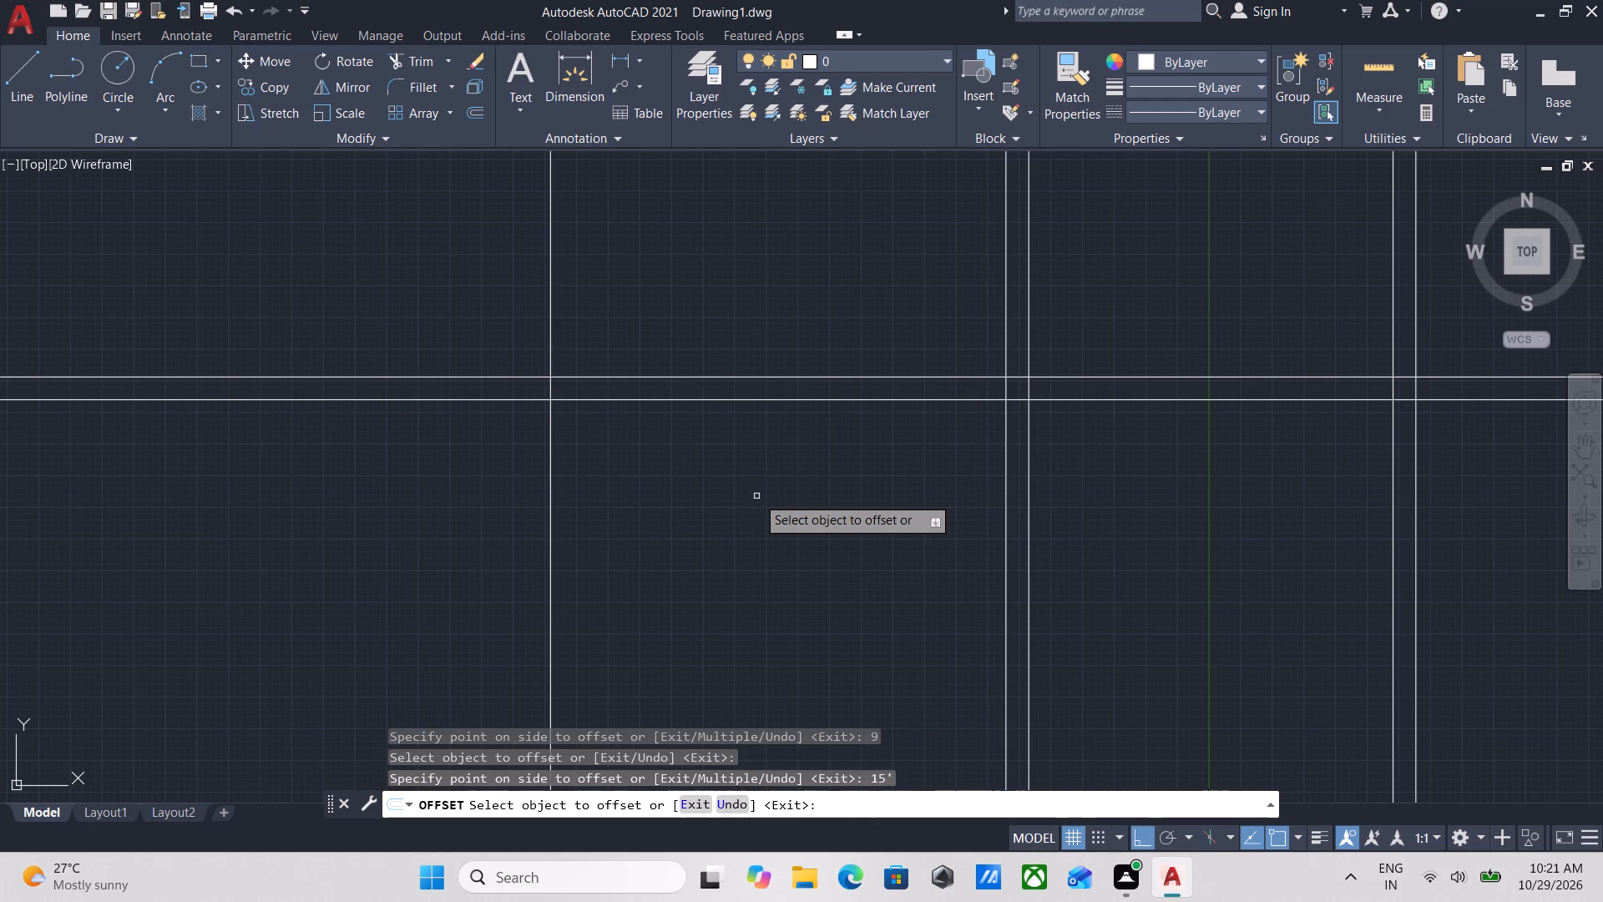
Offset the single westernmost vertical construction line 9" to the west to form another wall pair.
{"action": "scroll", "coordinate": [781, 497], "scroll_direction": "down", "scroll_amount": 3}
{"action": "middle_click_drag", "start_coordinate": [781, 497], "coordinate": [957, 512]}
{"action": "scroll", "coordinate": [897, 536], "scroll_direction": "up", "scroll_amount": 2}
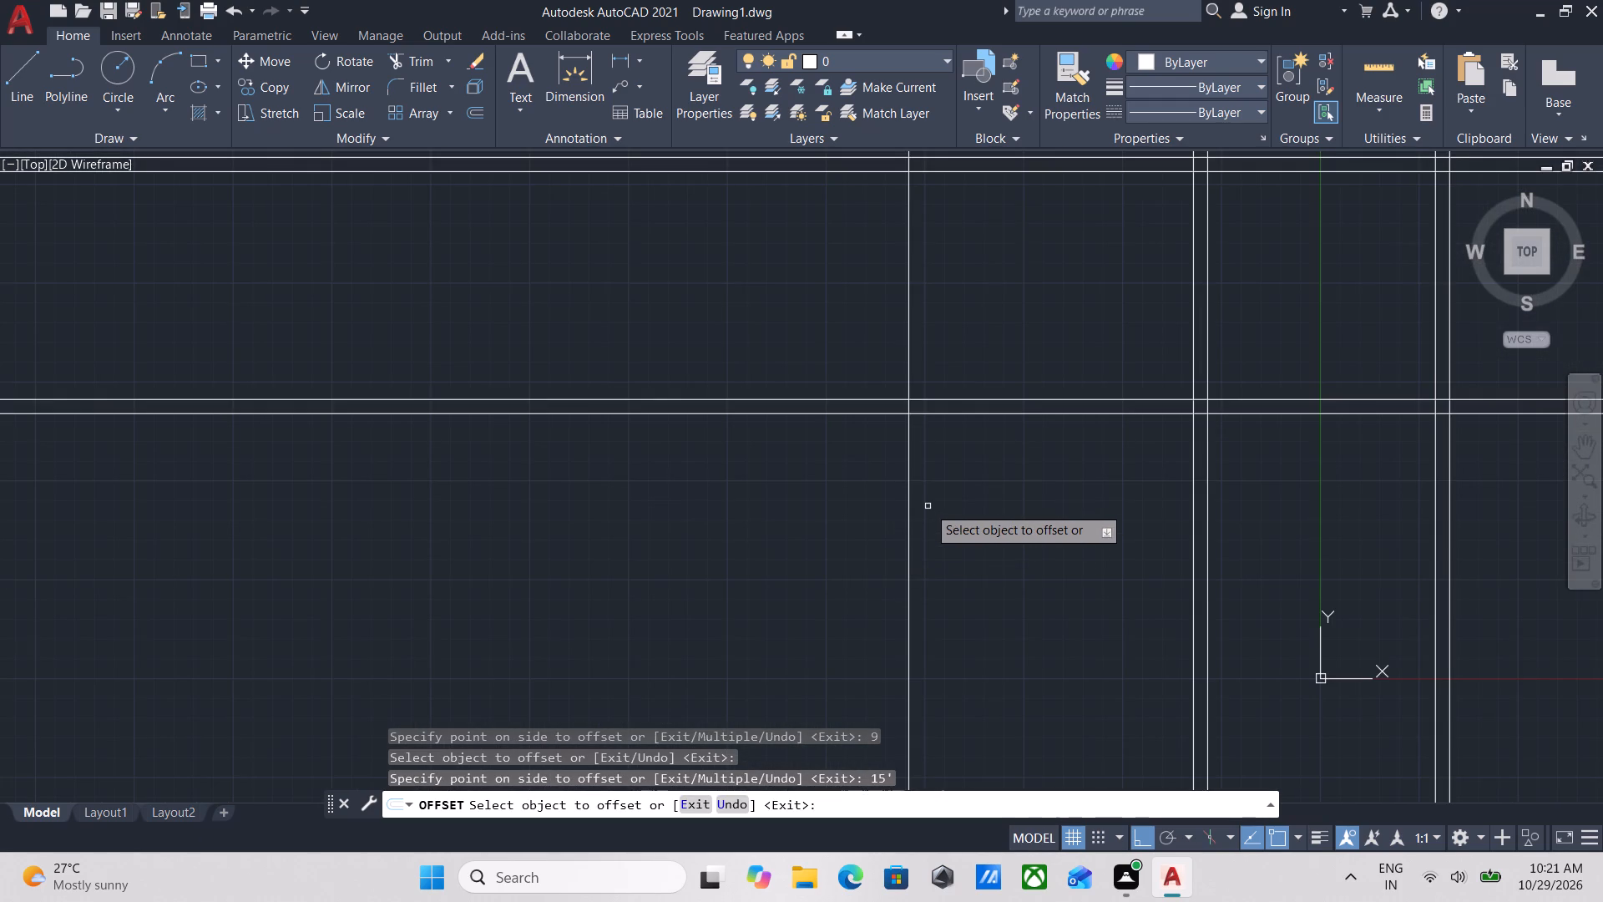
{"action": "left_click", "coordinate": [912, 504]}
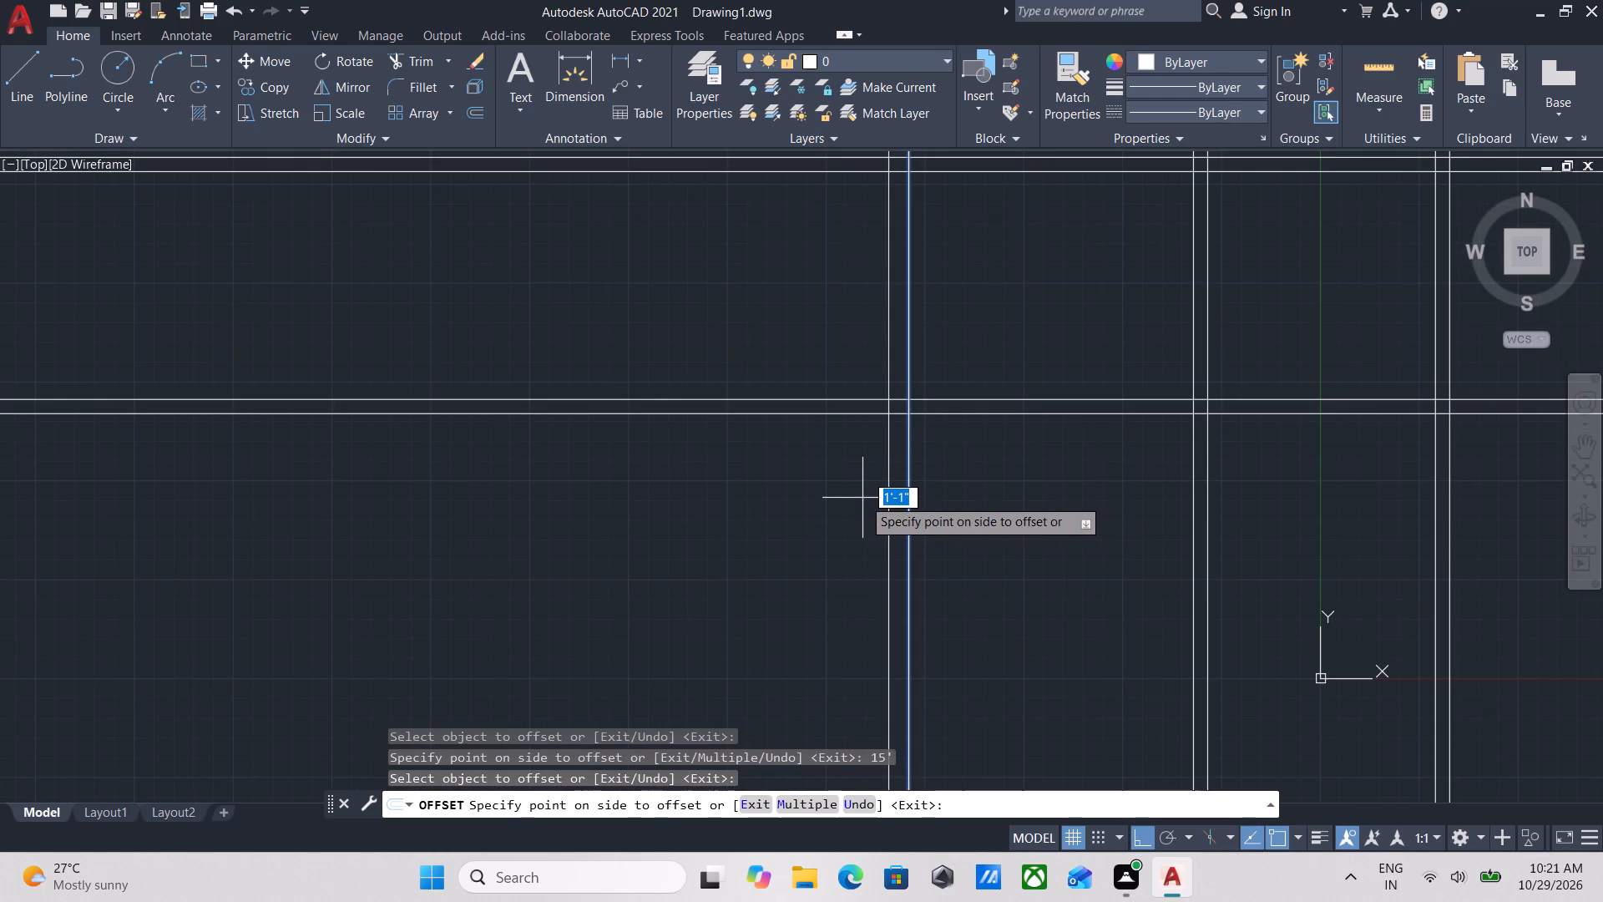
{"action": "middle_click_drag", "start_coordinate": [862, 498], "coordinate": [1045, 580]}
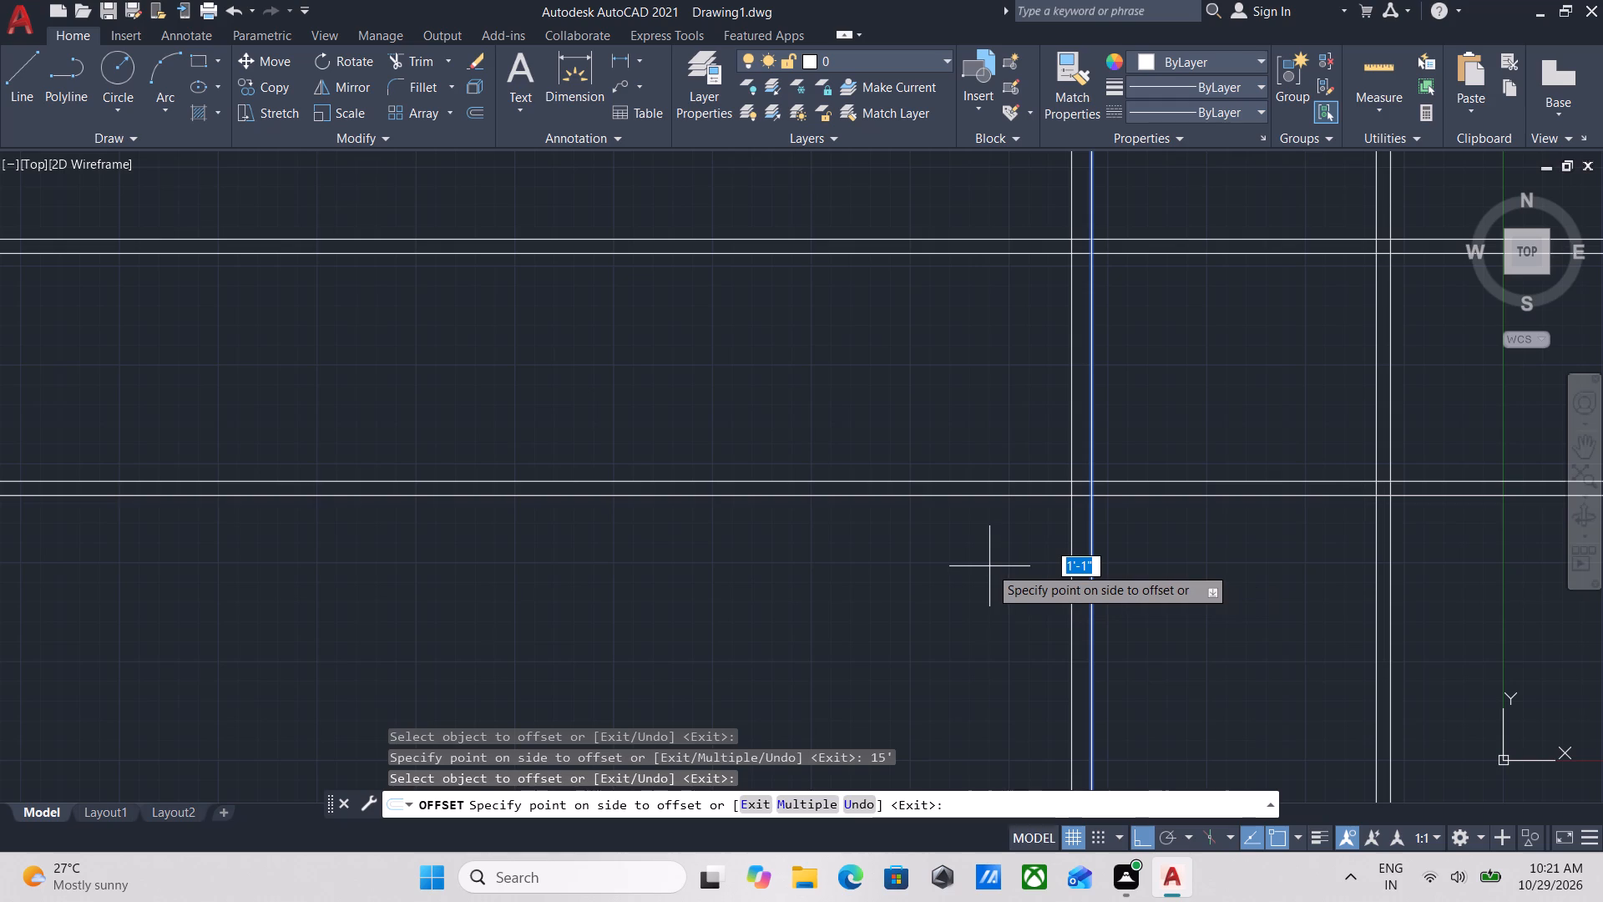
{"action": "key", "text": "9"}
{"action": "key", "text": "Return"}
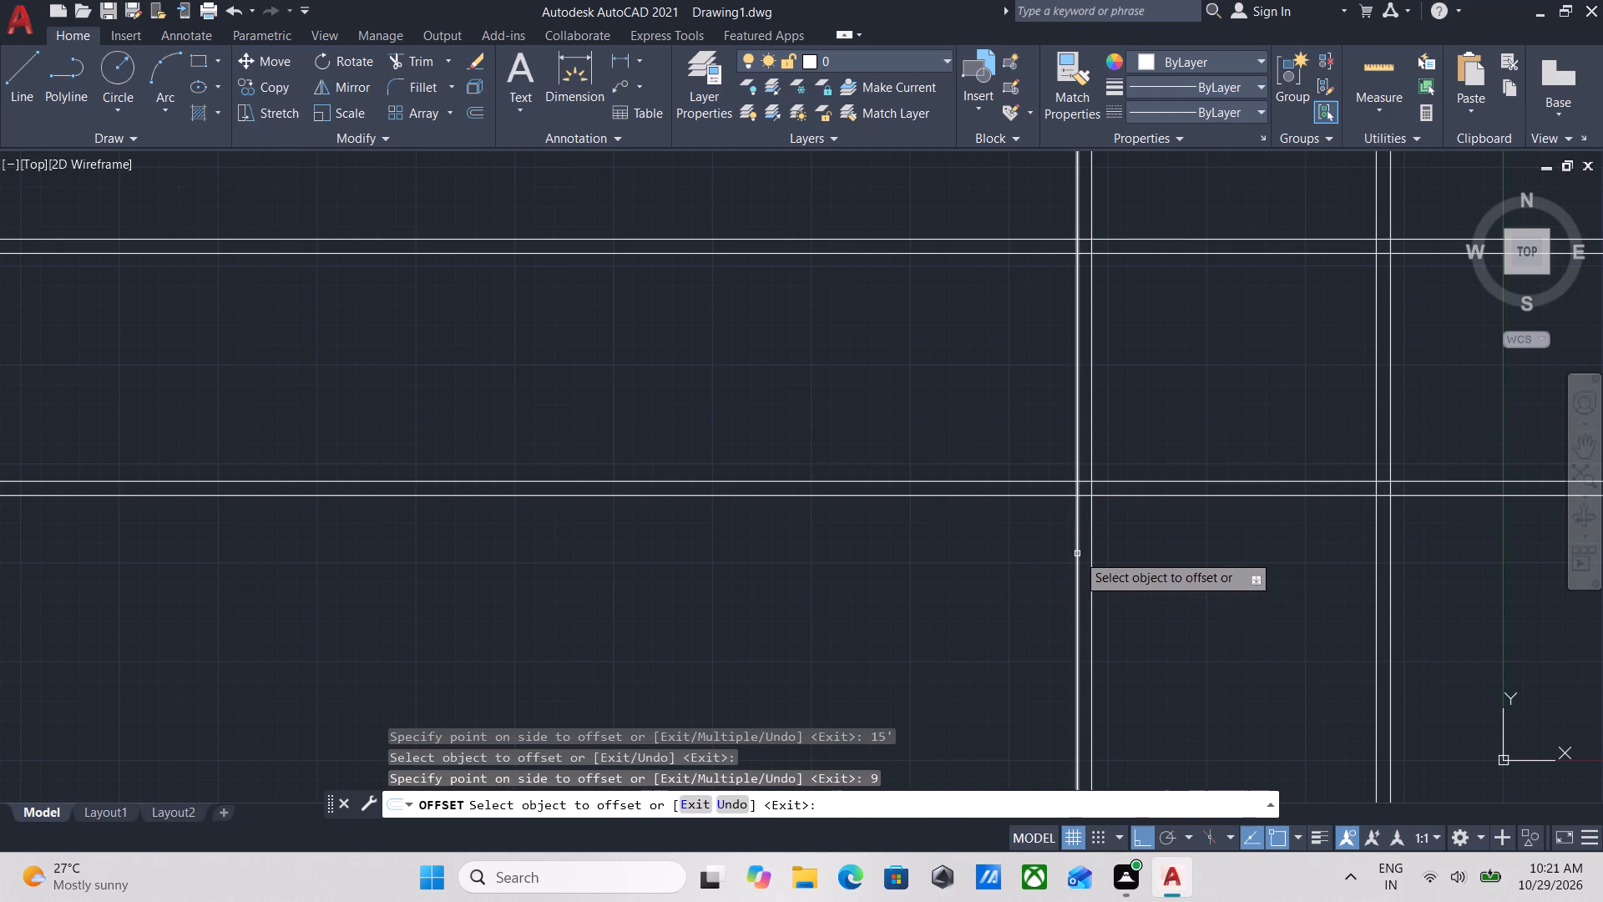
Offset the outer line of the westernmost 9" vertical pair 12' farther west.
{"action": "left_click", "coordinate": [1077, 554]}
{"action": "type", "text": "12"}
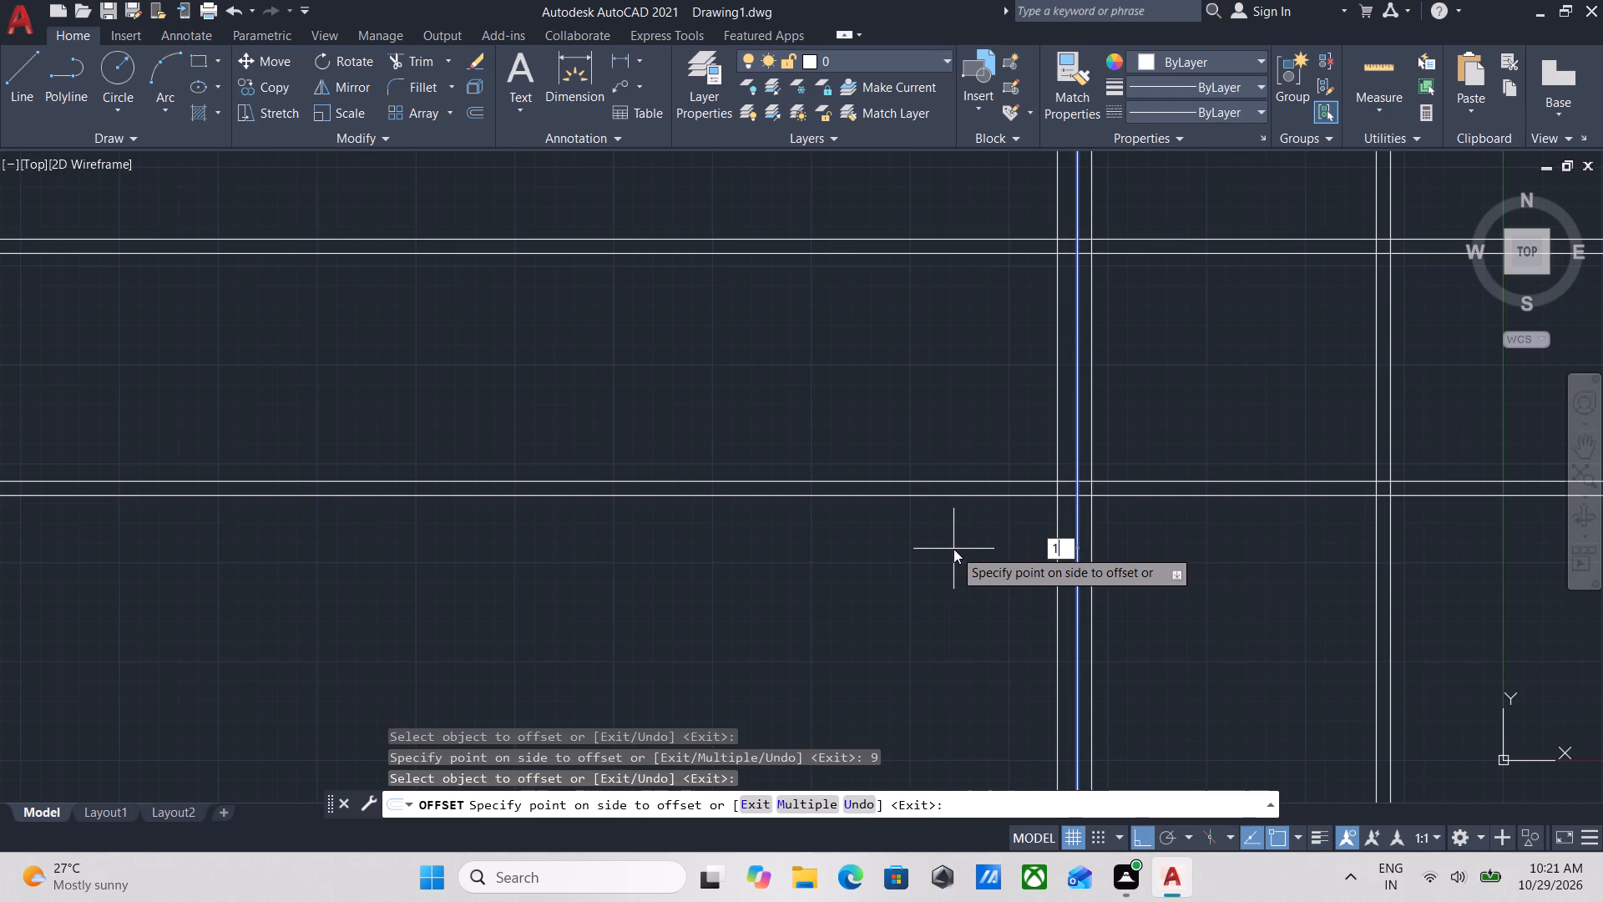
{"action": "key", "text": "apostrophe"}
{"action": "key", "text": "Return"}
Offset the vertical construction line at the far west 9" to the west to complete its wall pair.
{"action": "scroll", "coordinate": [953, 549], "scroll_direction": "down", "scroll_amount": 1}
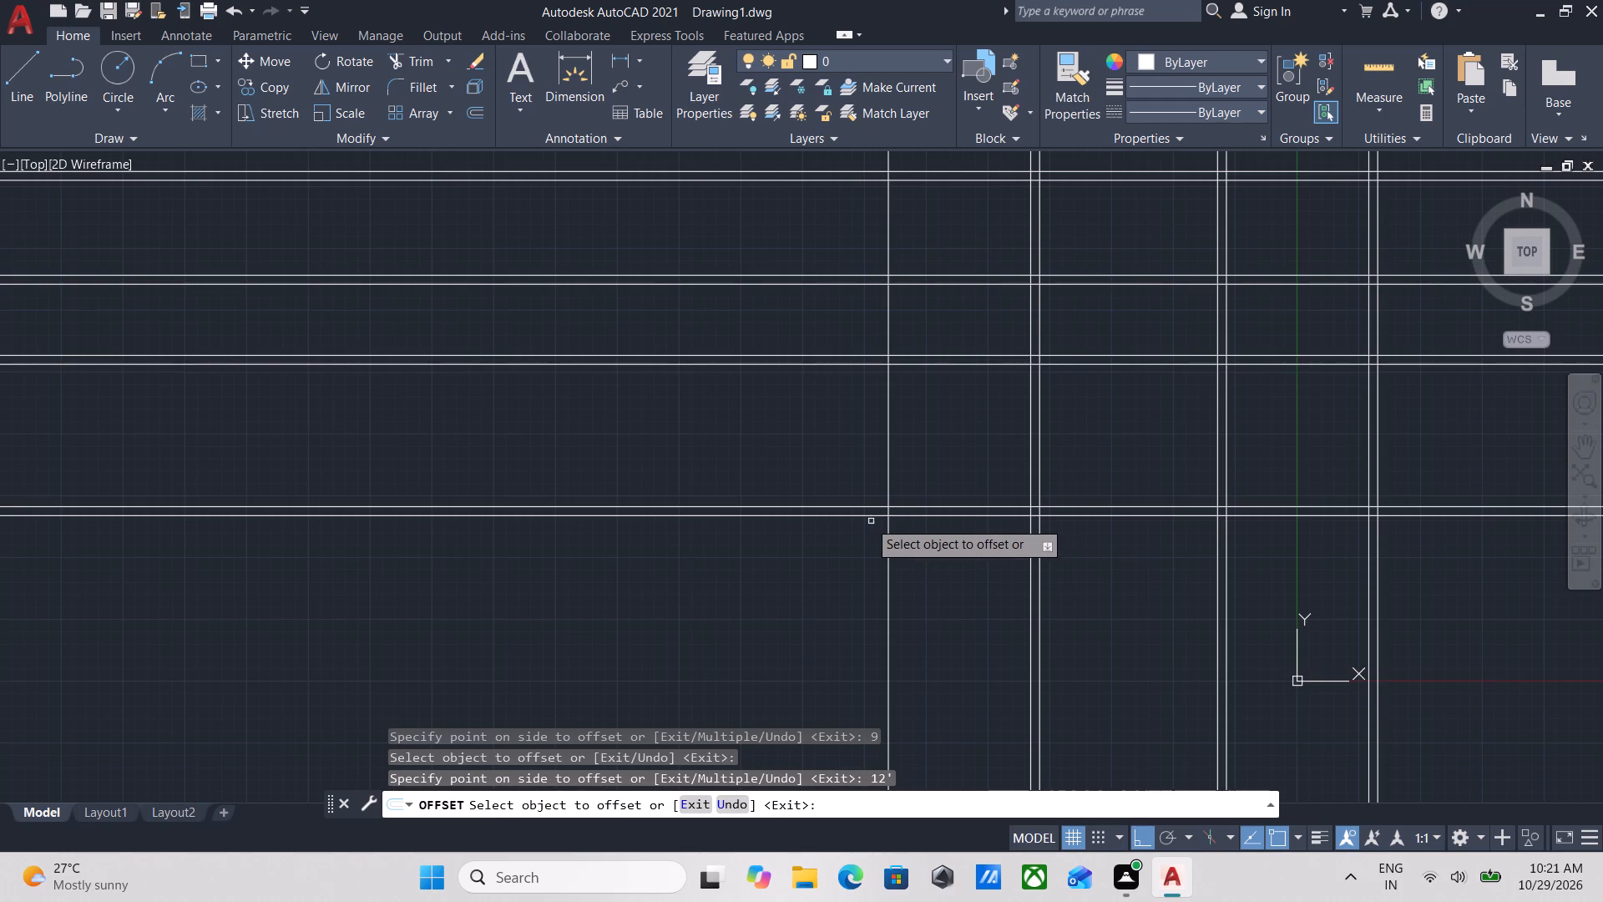
{"action": "scroll", "coordinate": [847, 517], "scroll_direction": "up", "scroll_amount": 1}
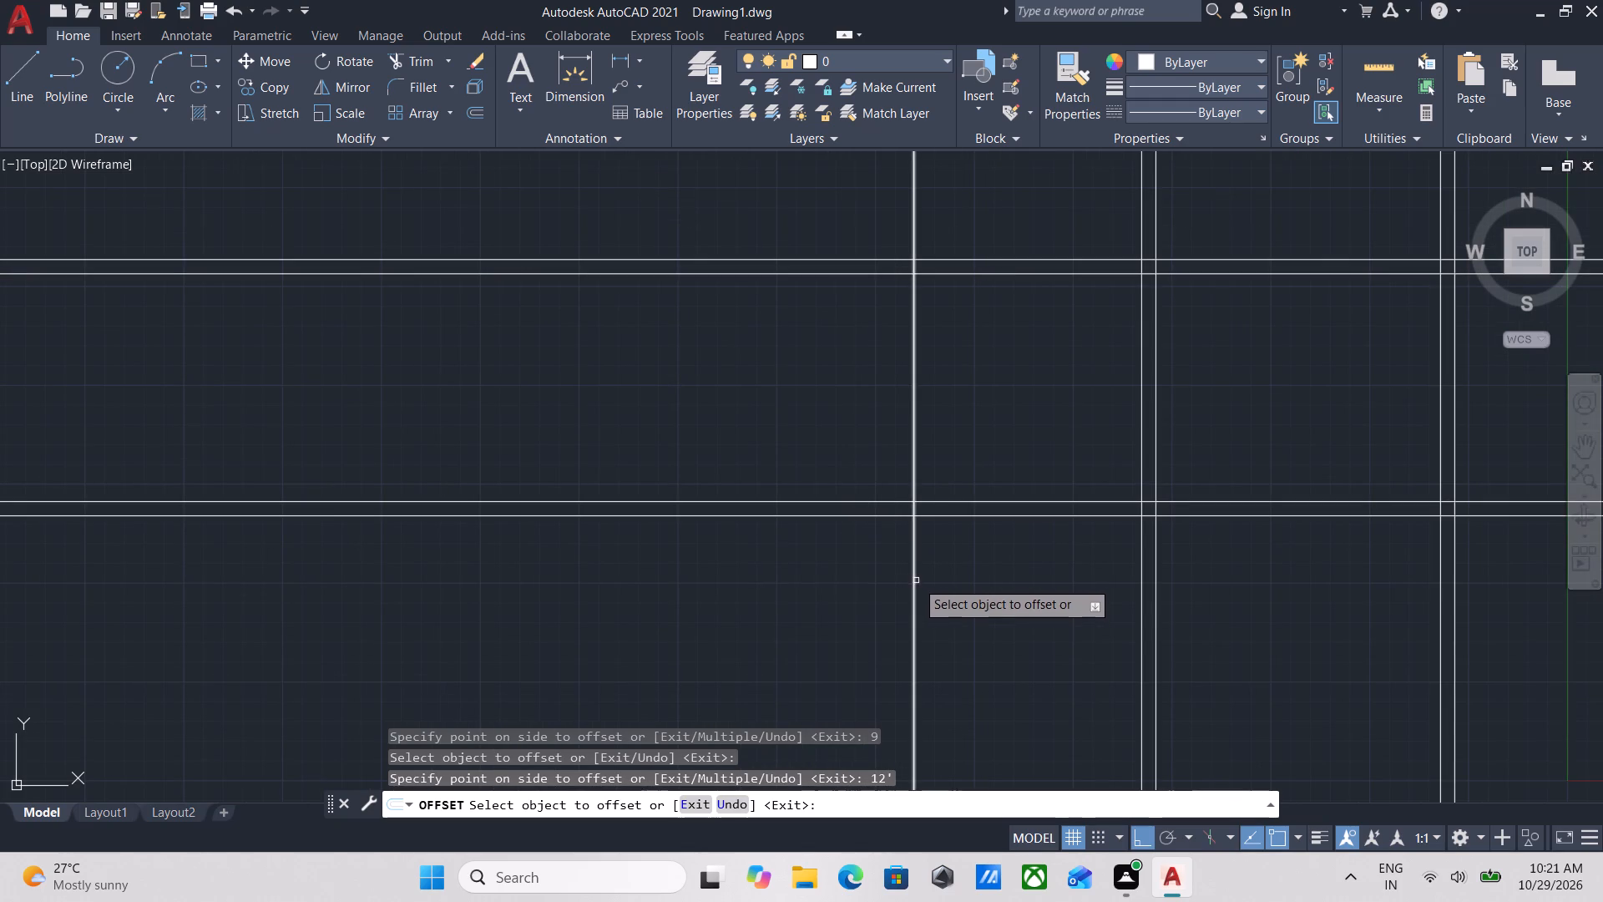
{"action": "left_click", "coordinate": [916, 580]}
{"action": "key", "text": "9"}
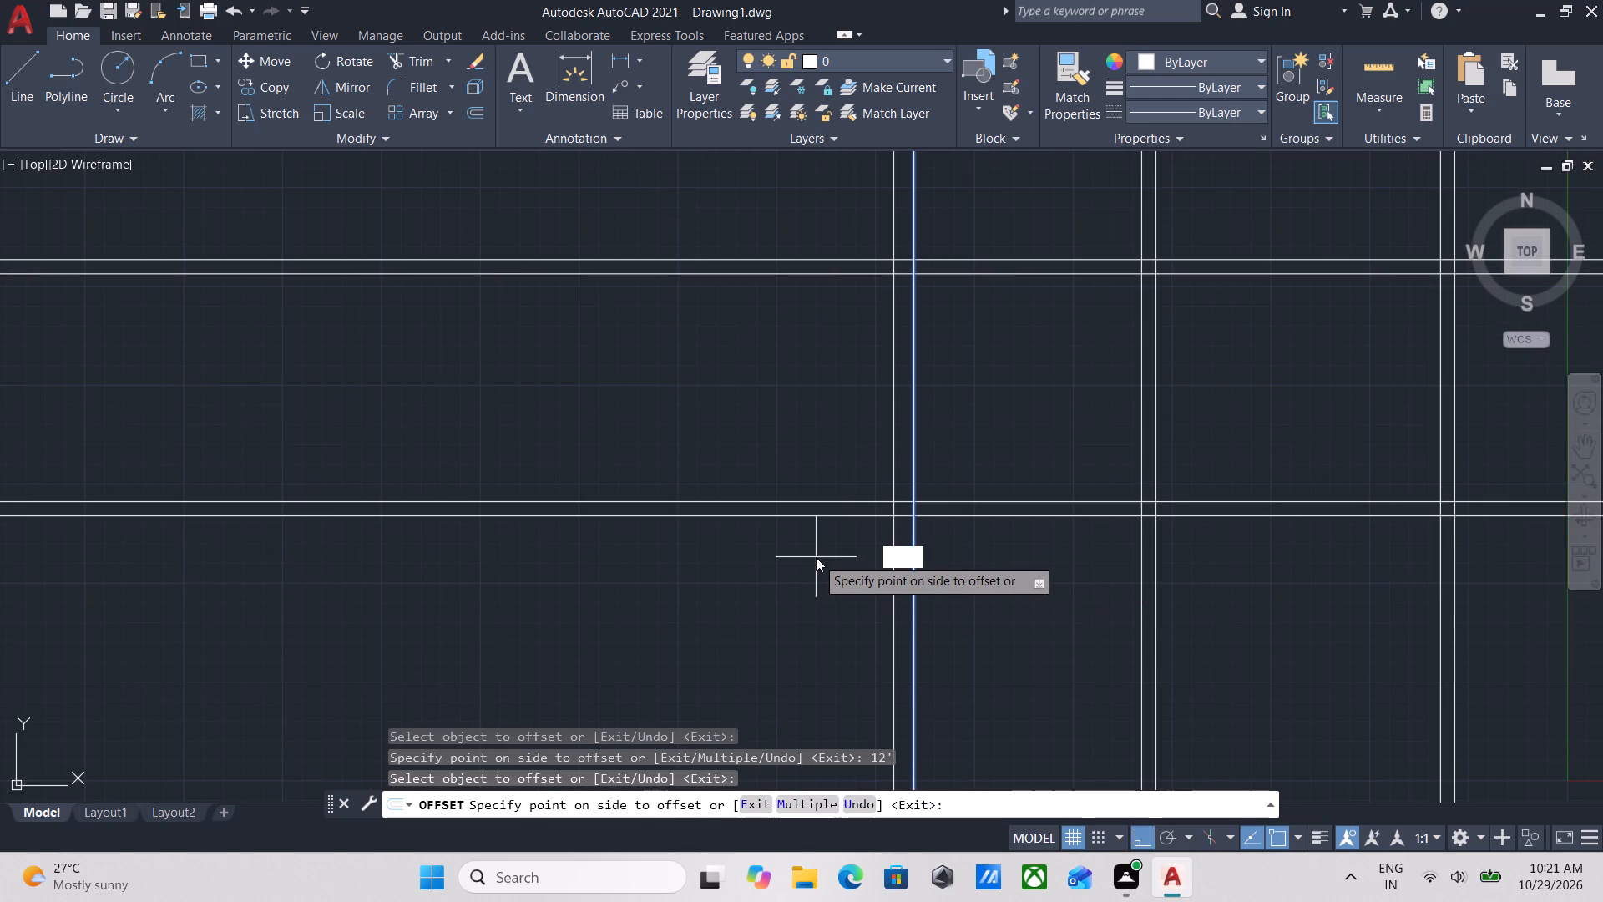
{"action": "key", "text": "Return"}
Examine the grid of vertical and horizontal wall line pairs around the western crossings.
{"action": "scroll", "coordinate": [829, 551], "scroll_direction": "down", "scroll_amount": 3}
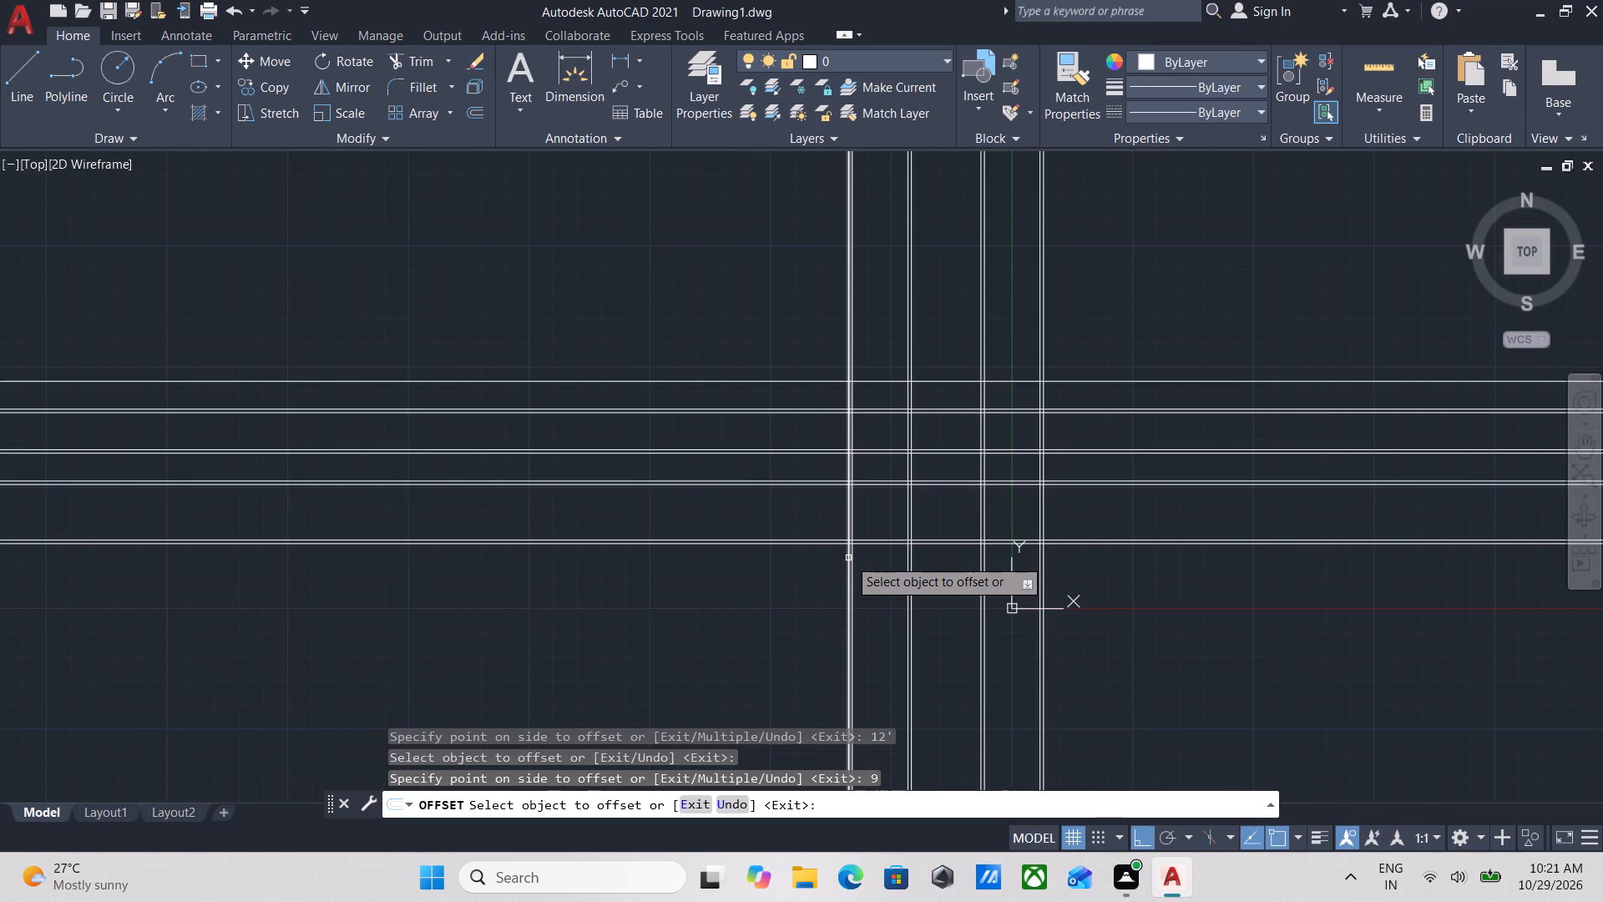
{"action": "scroll", "coordinate": [848, 558], "scroll_direction": "down", "scroll_amount": 2}
{"action": "scroll", "coordinate": [848, 558], "scroll_direction": "up", "scroll_amount": 6}
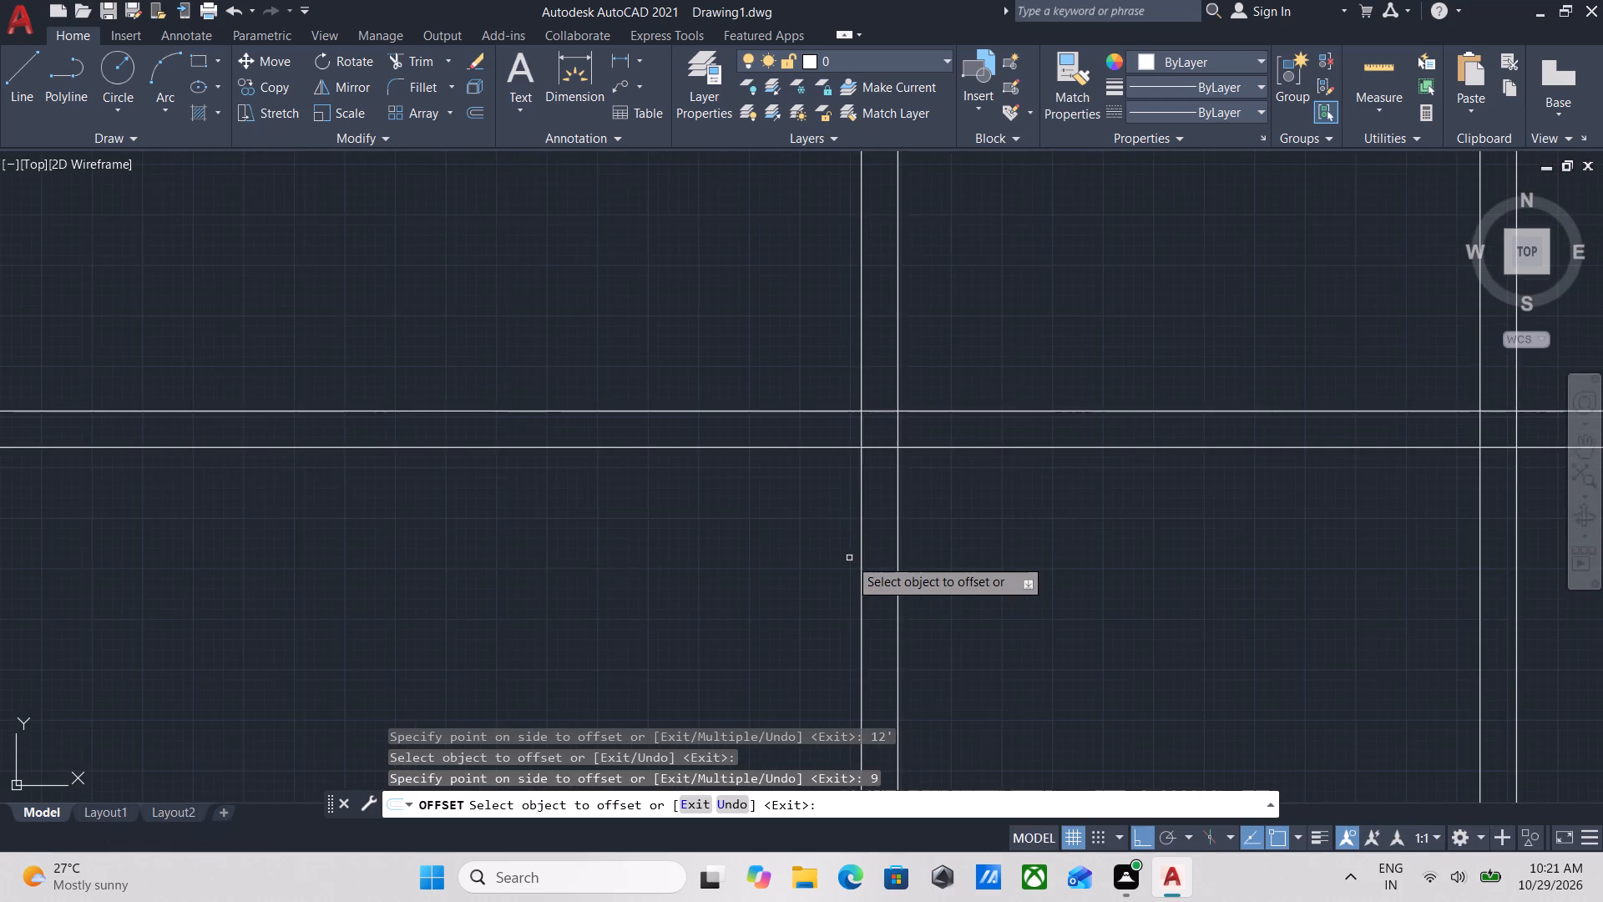
{"action": "scroll", "coordinate": [873, 545], "scroll_direction": "down", "scroll_amount": 3}
{"action": "middle_click_drag", "start_coordinate": [873, 545], "coordinate": [840, 580]}
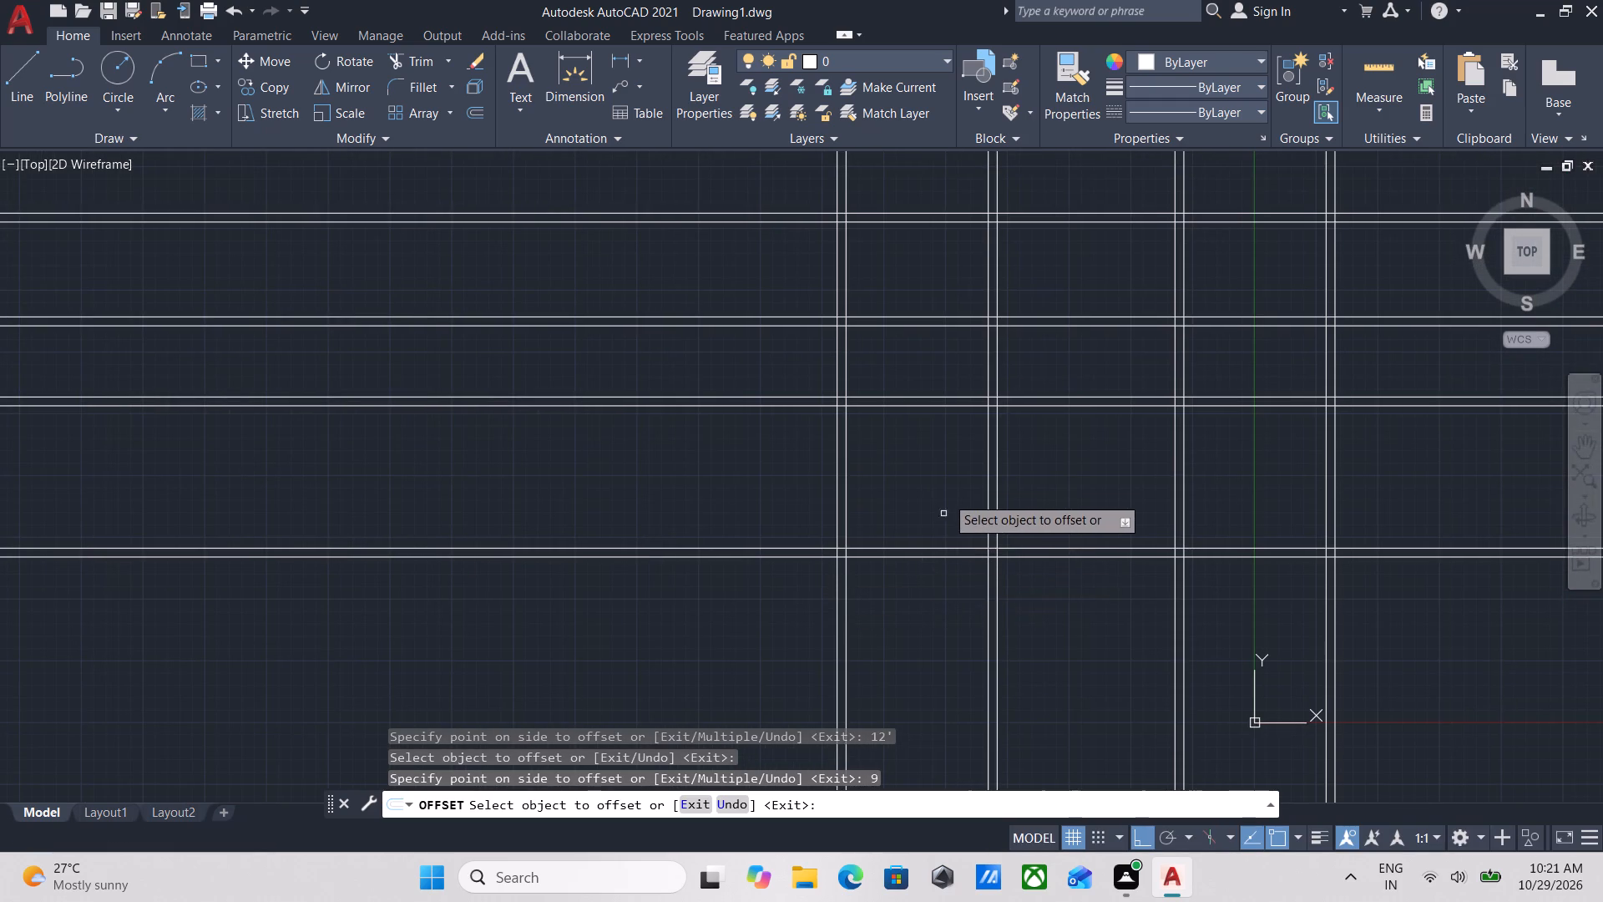
{"action": "scroll", "coordinate": [950, 459], "scroll_direction": "up", "scroll_amount": 2}
{"action": "scroll", "coordinate": [947, 459], "scroll_direction": "down", "scroll_amount": 2}
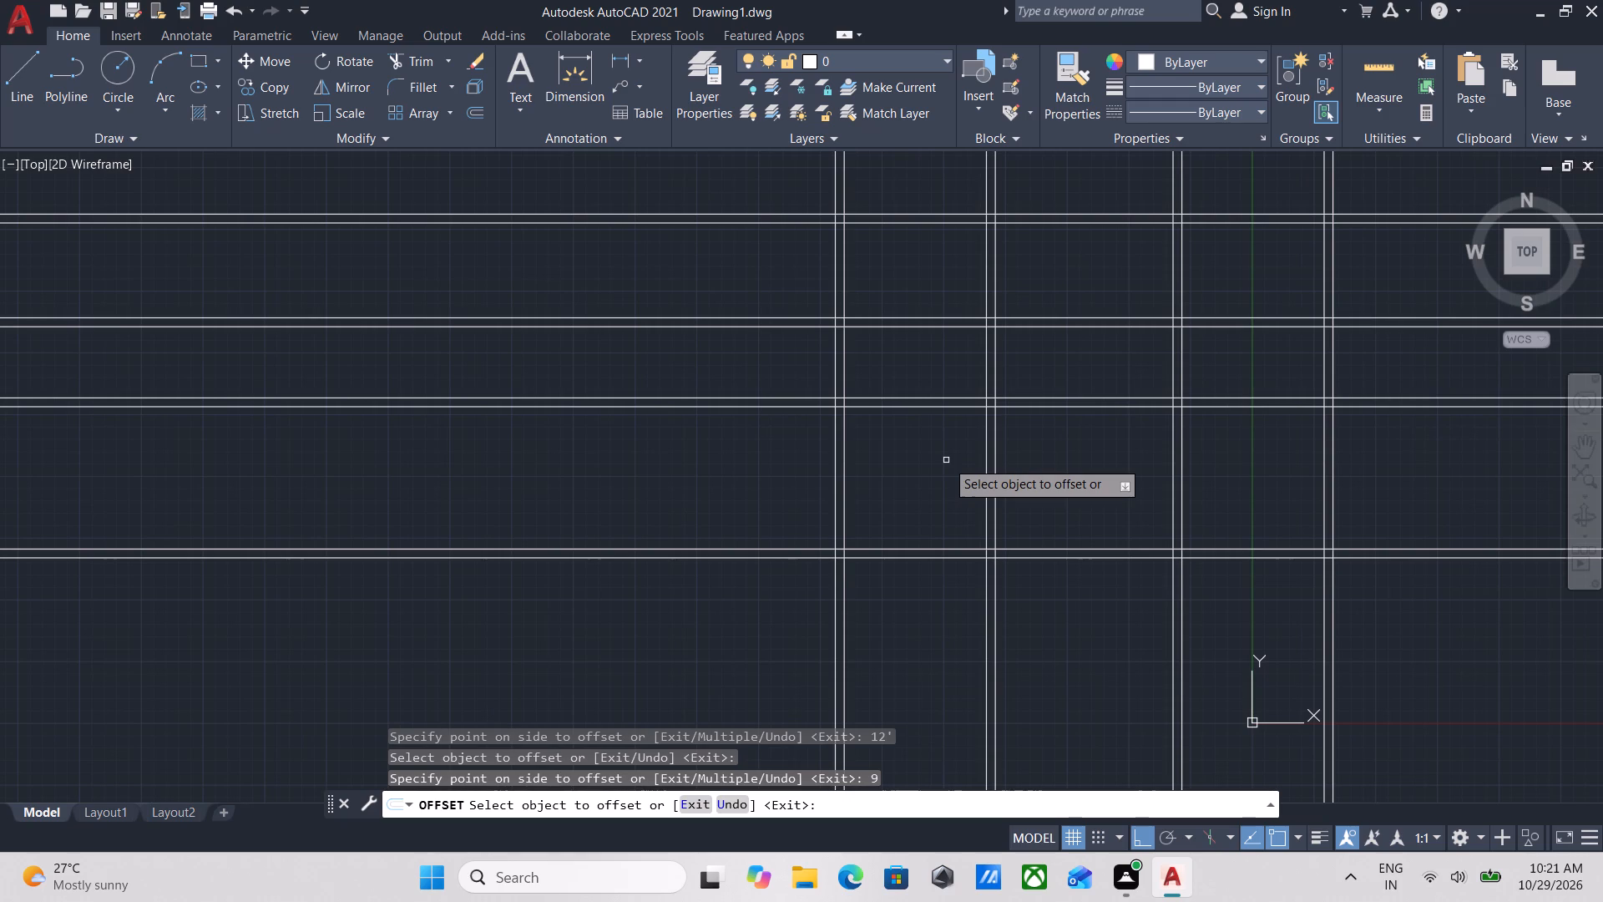
Examine the full grid of vertical and horizontal wall line pairs around the origin.
{"action": "scroll", "coordinate": [1066, 515], "scroll_direction": "down", "scroll_amount": 2}
{"action": "middle_click_drag", "start_coordinate": [1039, 513], "coordinate": [898, 526]}
{"action": "scroll", "coordinate": [935, 543], "scroll_direction": "up", "scroll_amount": 3}
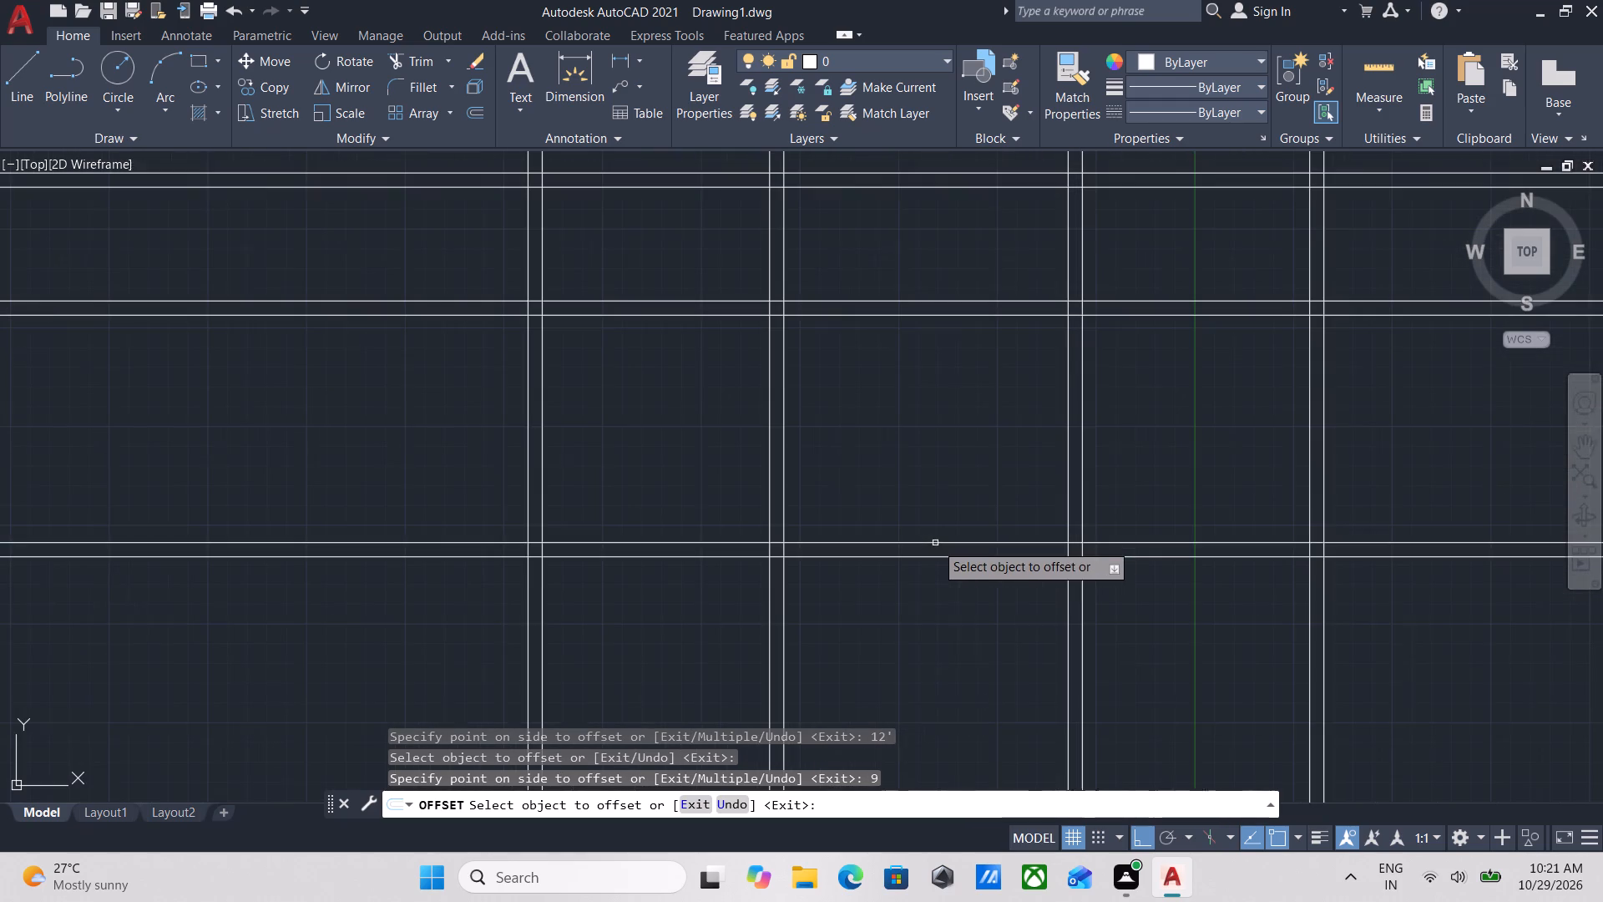
{"action": "middle_click_drag", "start_coordinate": [971, 499], "coordinate": [985, 570]}
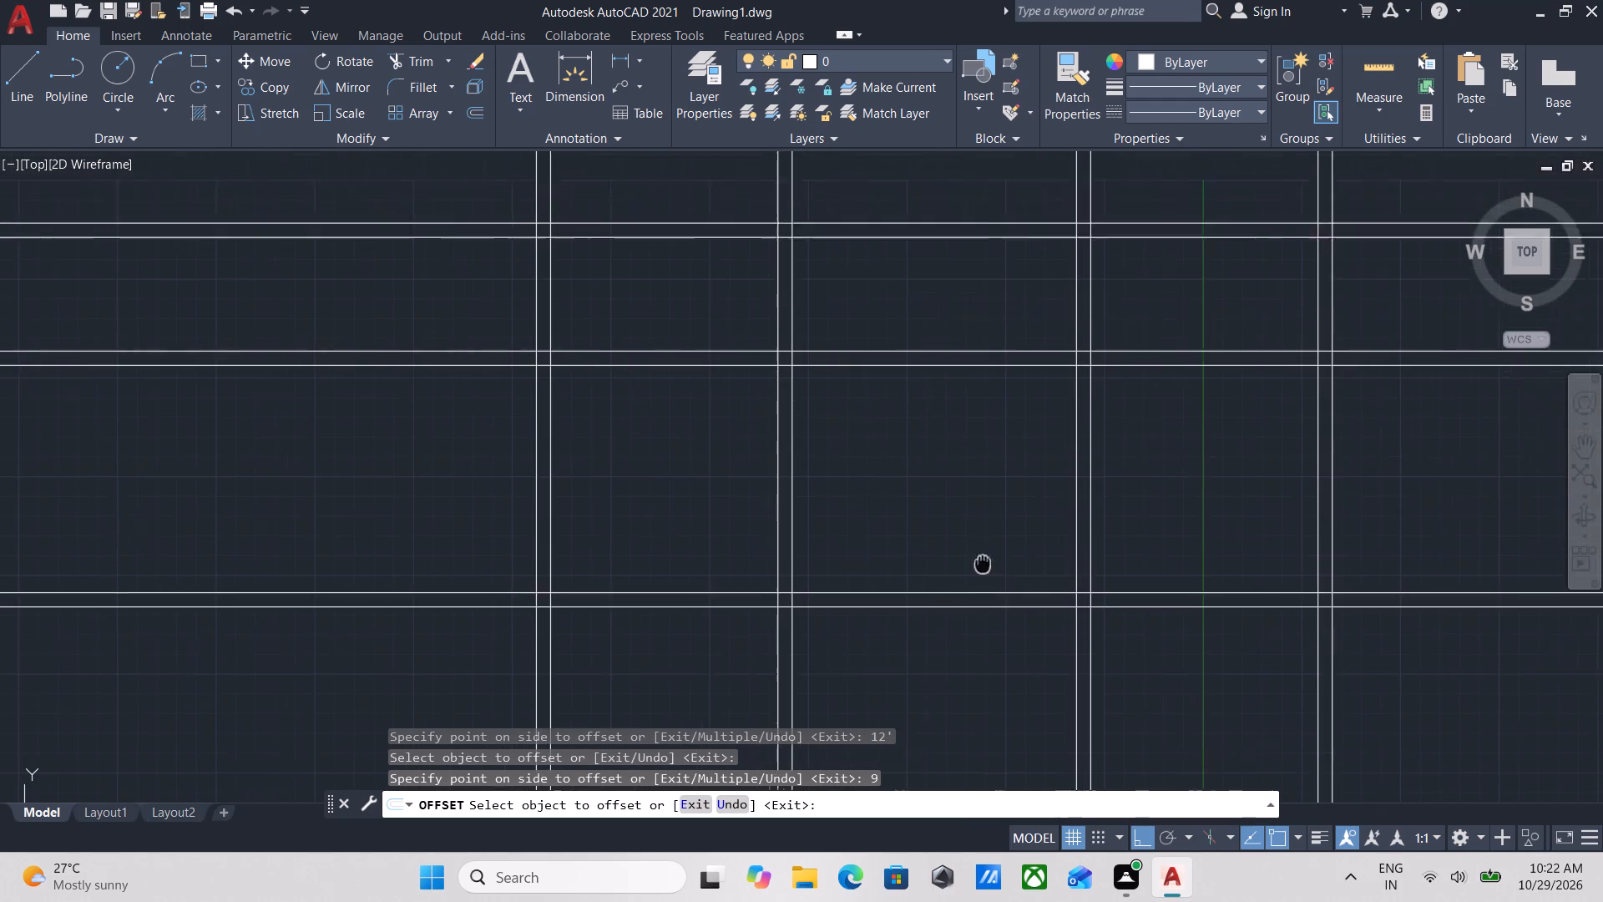
{"action": "middle_click_drag", "start_coordinate": [985, 570], "coordinate": [992, 590]}
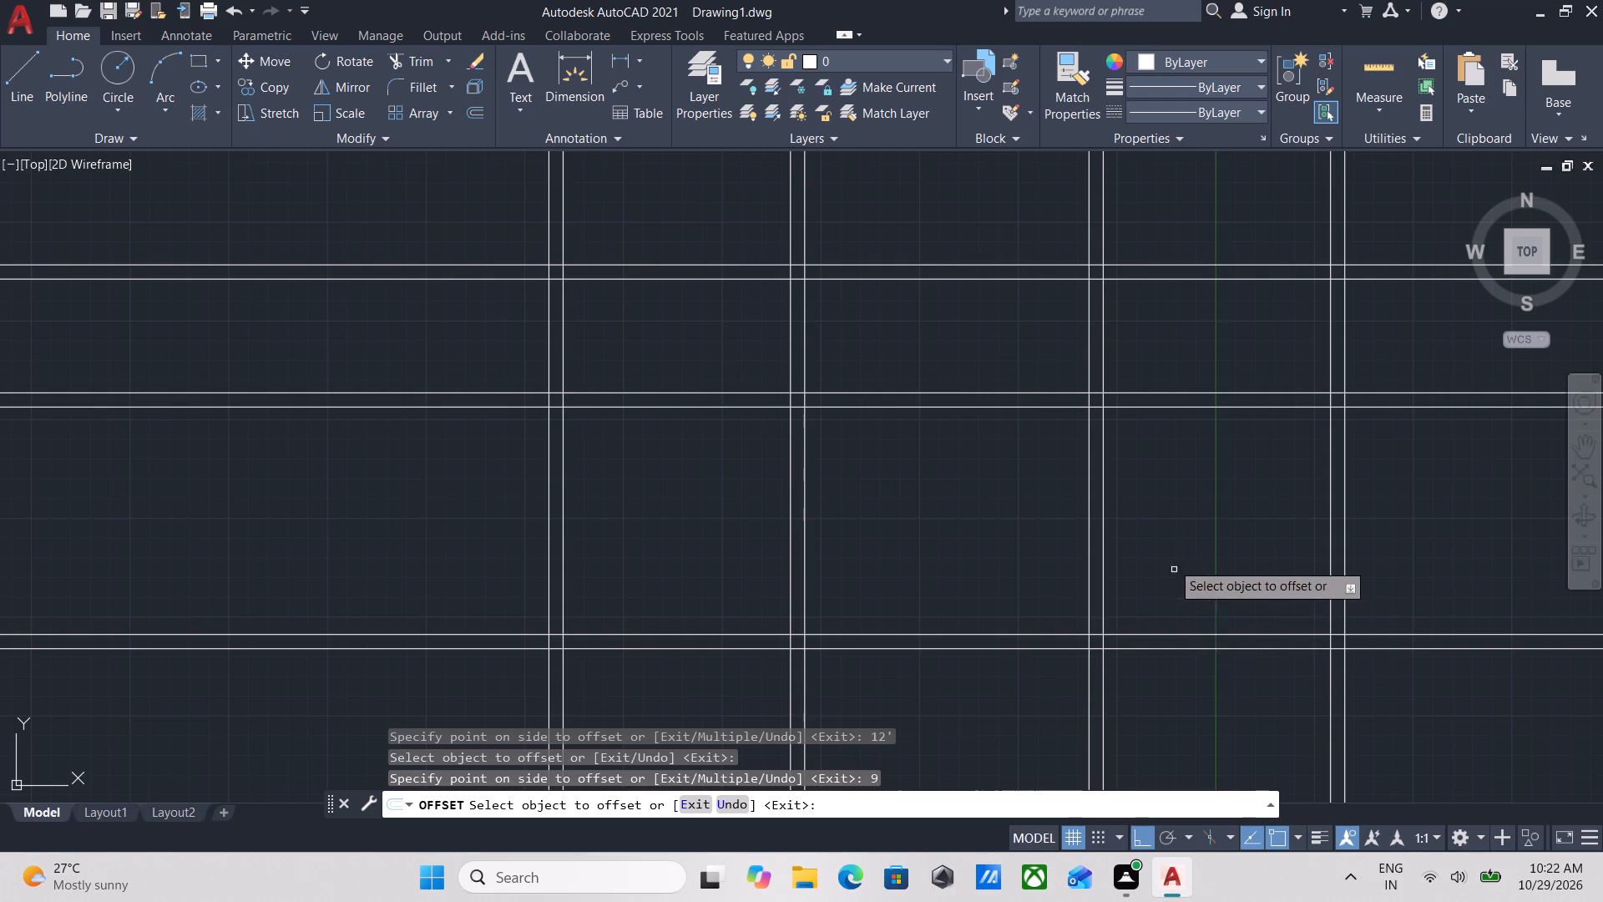
{"action": "middle_click_drag", "start_coordinate": [1167, 530], "coordinate": [1172, 502]}
{"action": "key", "text": "Escape"}
{"action": "scroll", "coordinate": [1172, 502], "scroll_direction": "down", "scroll_amount": 2}
{"action": "middle_click_drag", "start_coordinate": [1172, 502], "coordinate": [1159, 507]}
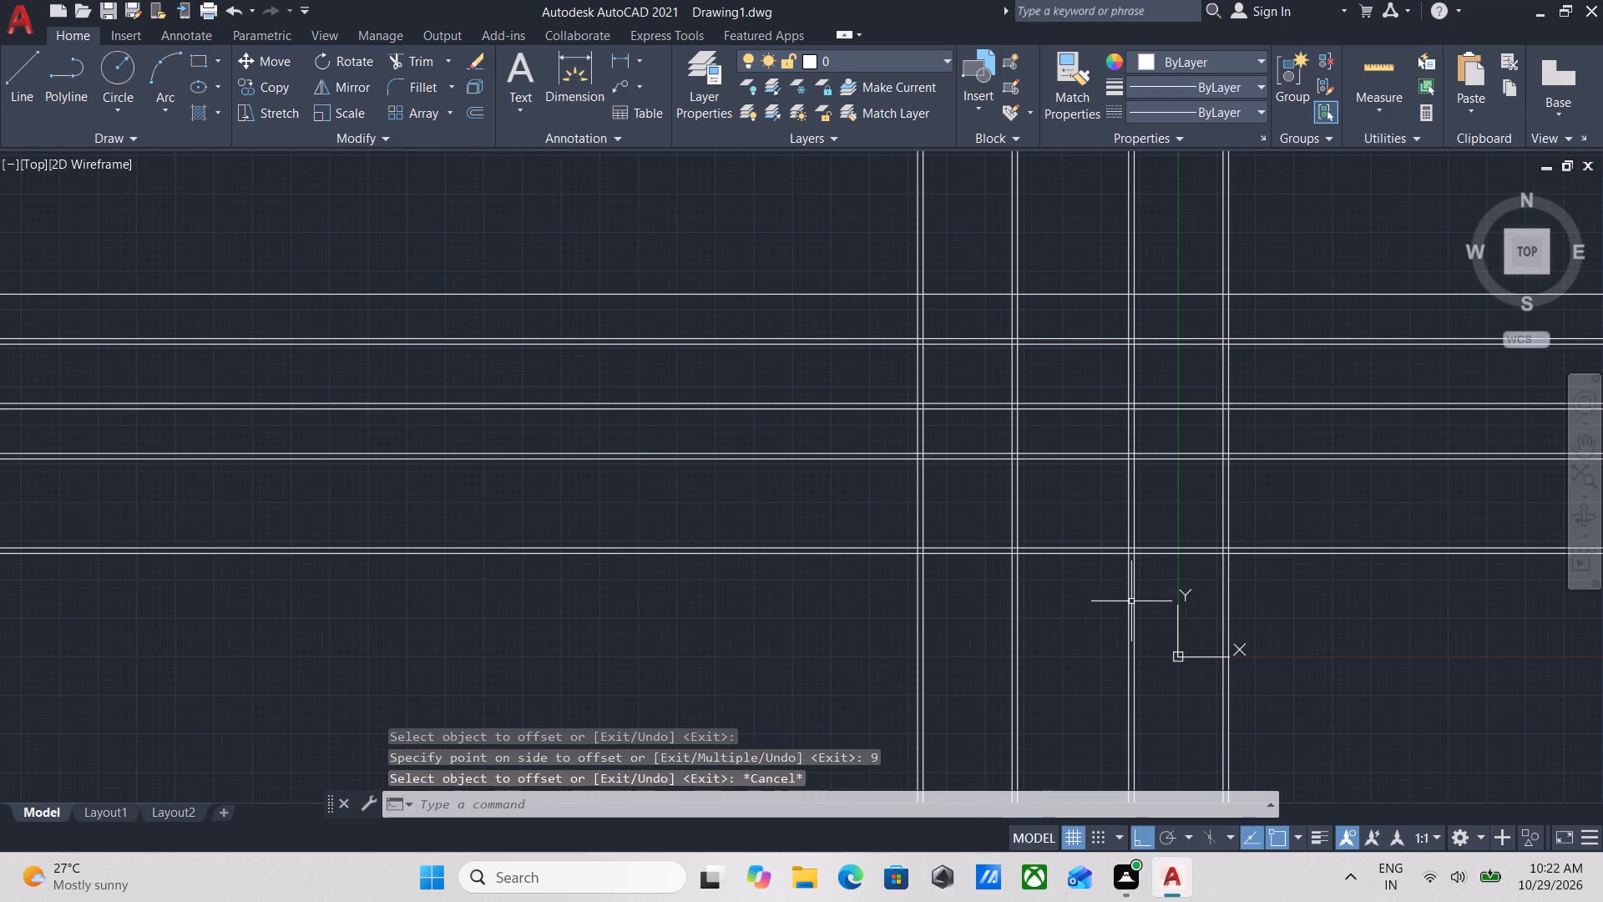
{"action": "scroll", "coordinate": [1056, 595], "scroll_direction": "up", "scroll_amount": 1}
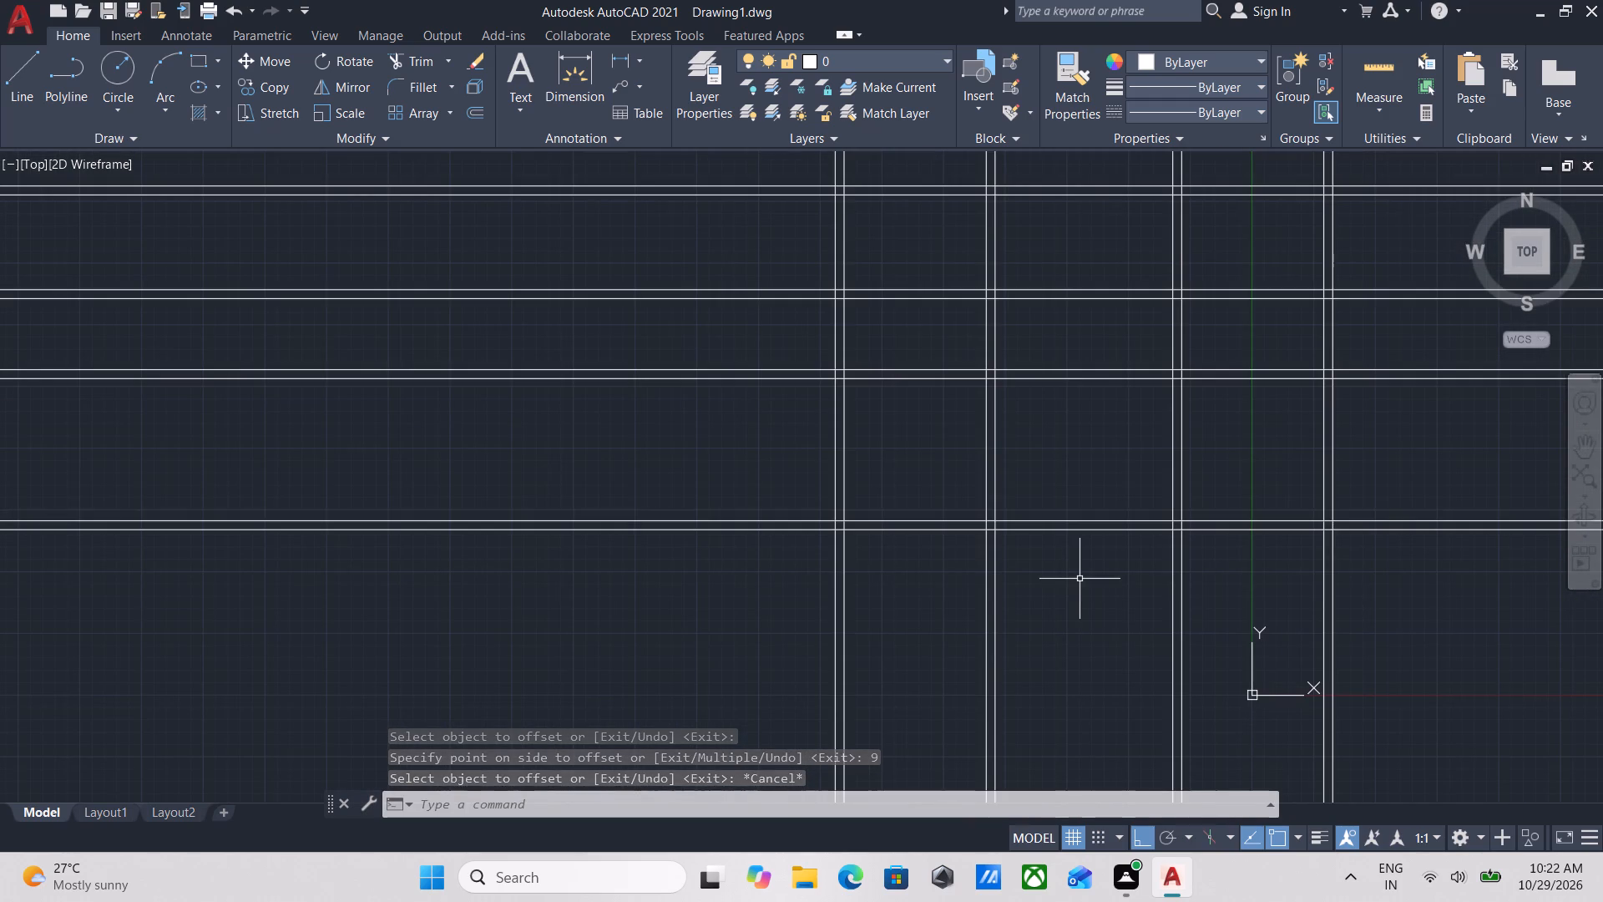
Select all the vertical and horizontal construction lines in the drawing and erase them.
{"action": "left_click", "coordinate": [1083, 580]}
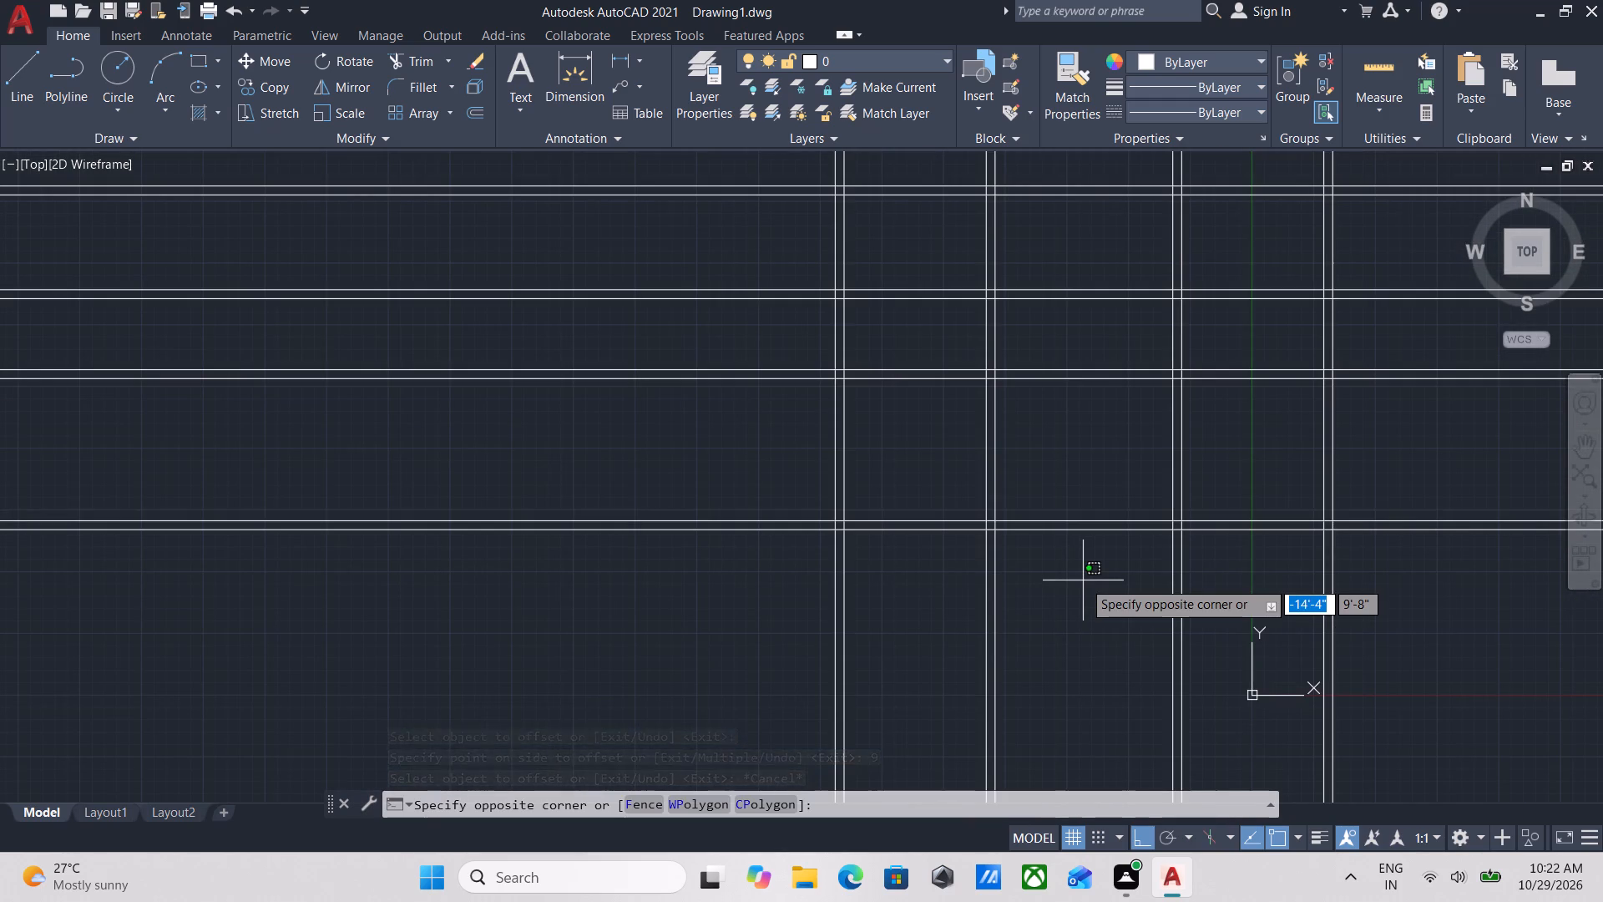
{"action": "key", "text": "Escape"}
{"action": "left_click", "coordinate": [1398, 616]}
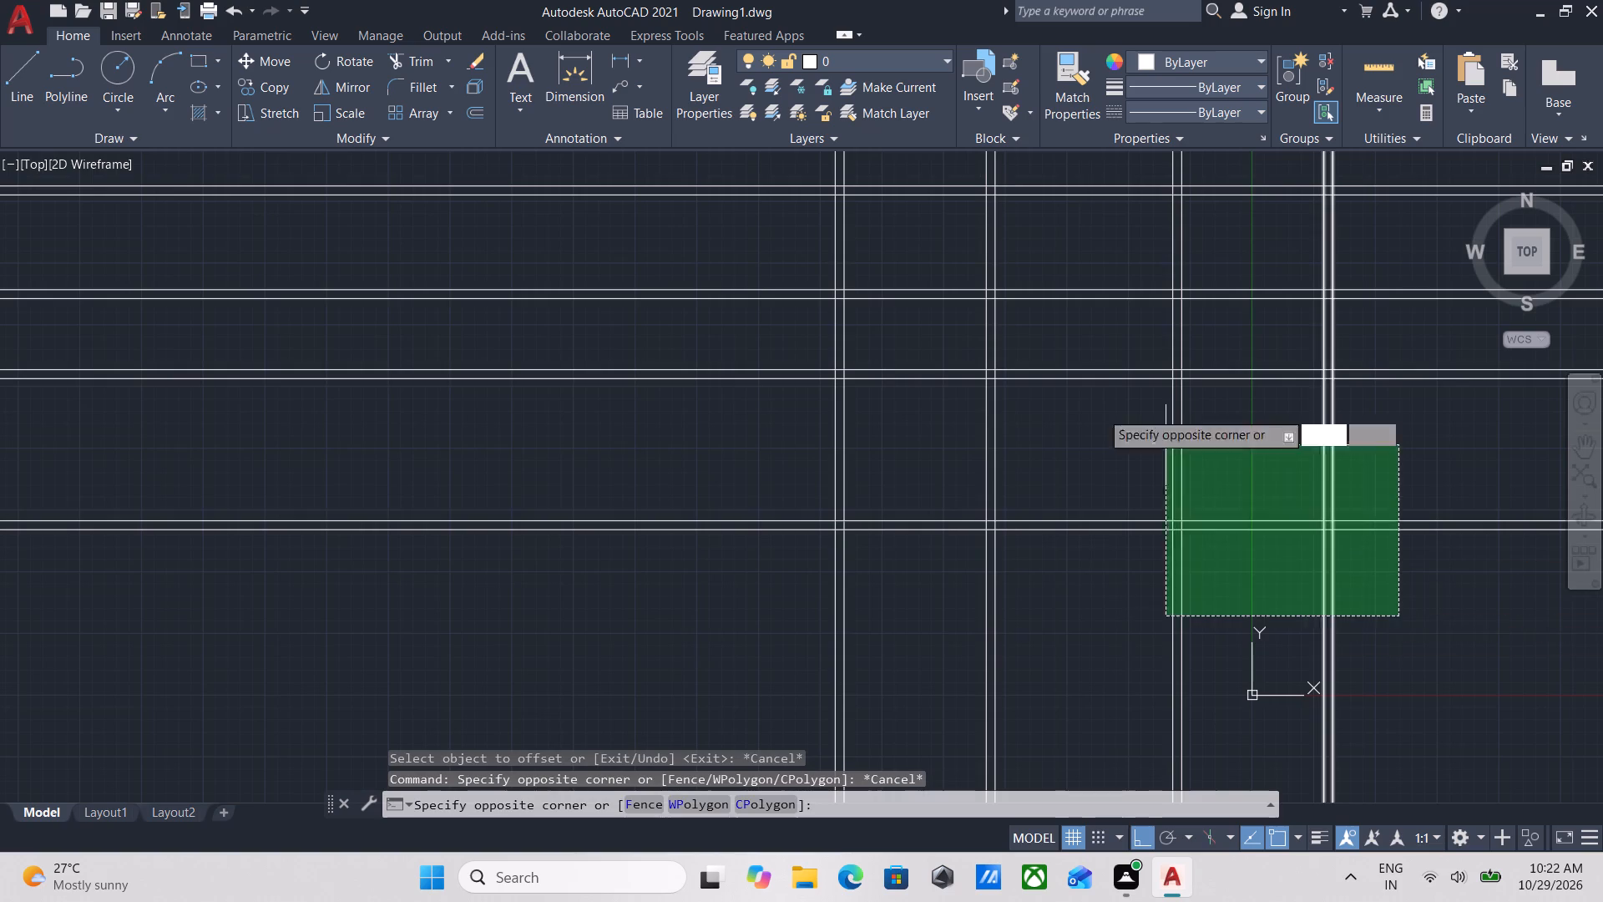
{"action": "middle_click_drag", "start_coordinate": [838, 297], "coordinate": [889, 578]}
{"action": "left_click", "coordinate": [760, 306]}
{"action": "right_click", "coordinate": [760, 305]}
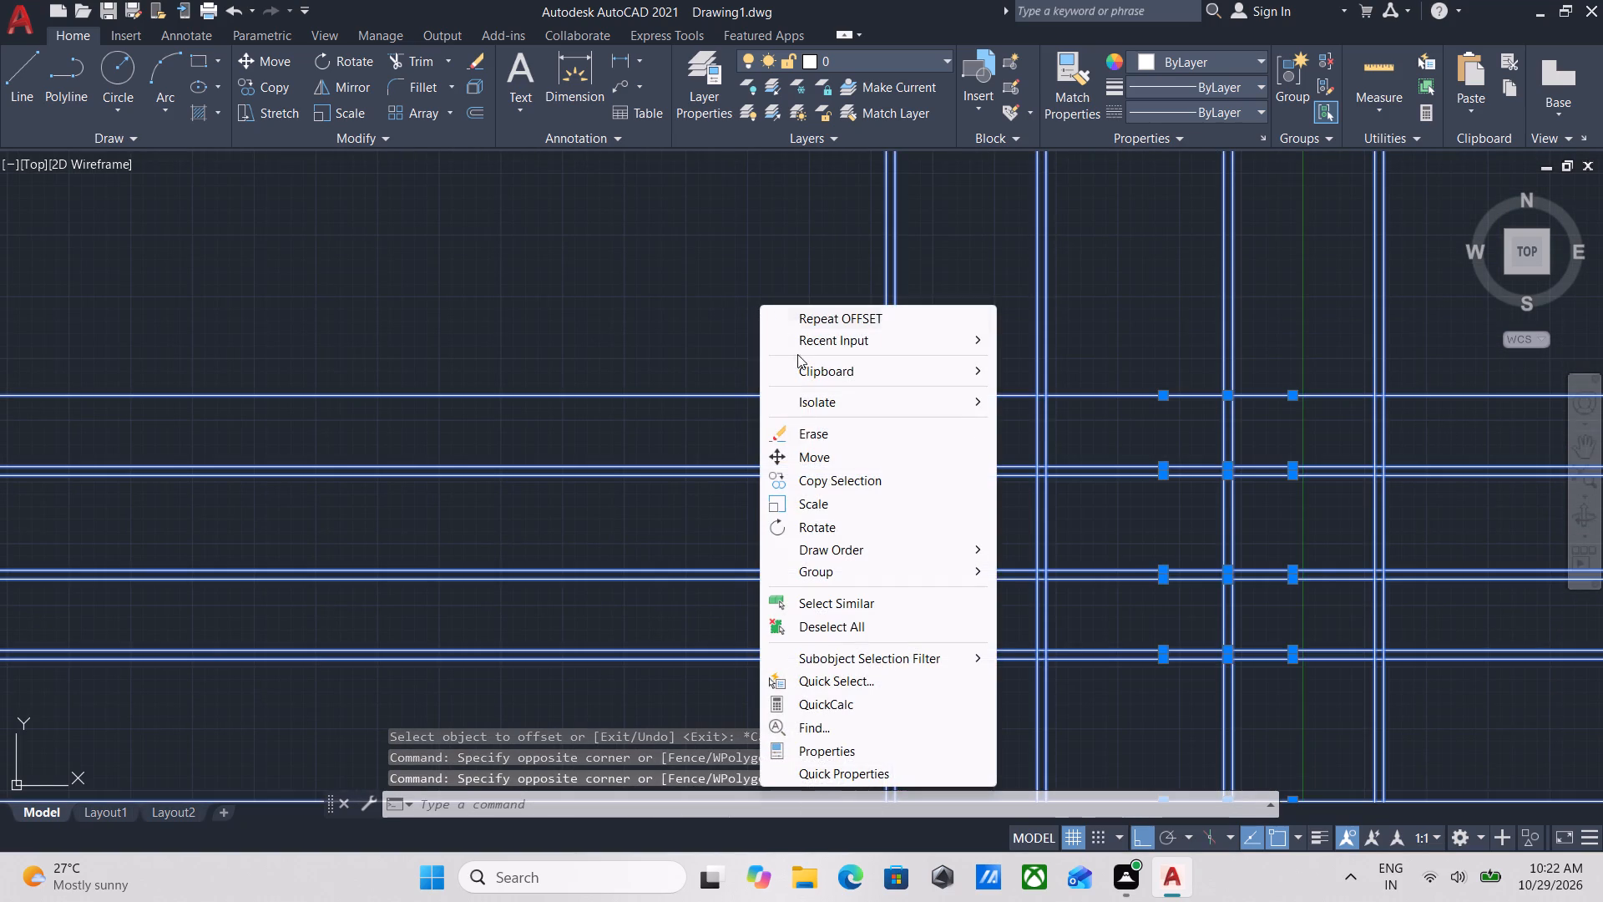
{"action": "left_click", "coordinate": [809, 443]}
Draw a new vertical construction line in the empty area east of the origin.
{"action": "scroll", "coordinate": [812, 441], "scroll_direction": "down", "scroll_amount": 4}
{"action": "middle_click_drag", "start_coordinate": [812, 441], "coordinate": [805, 464]}
{"action": "scroll", "coordinate": [805, 464], "scroll_direction": "up", "scroll_amount": 2}
{"action": "middle_click_drag", "start_coordinate": [982, 433], "coordinate": [943, 448]}
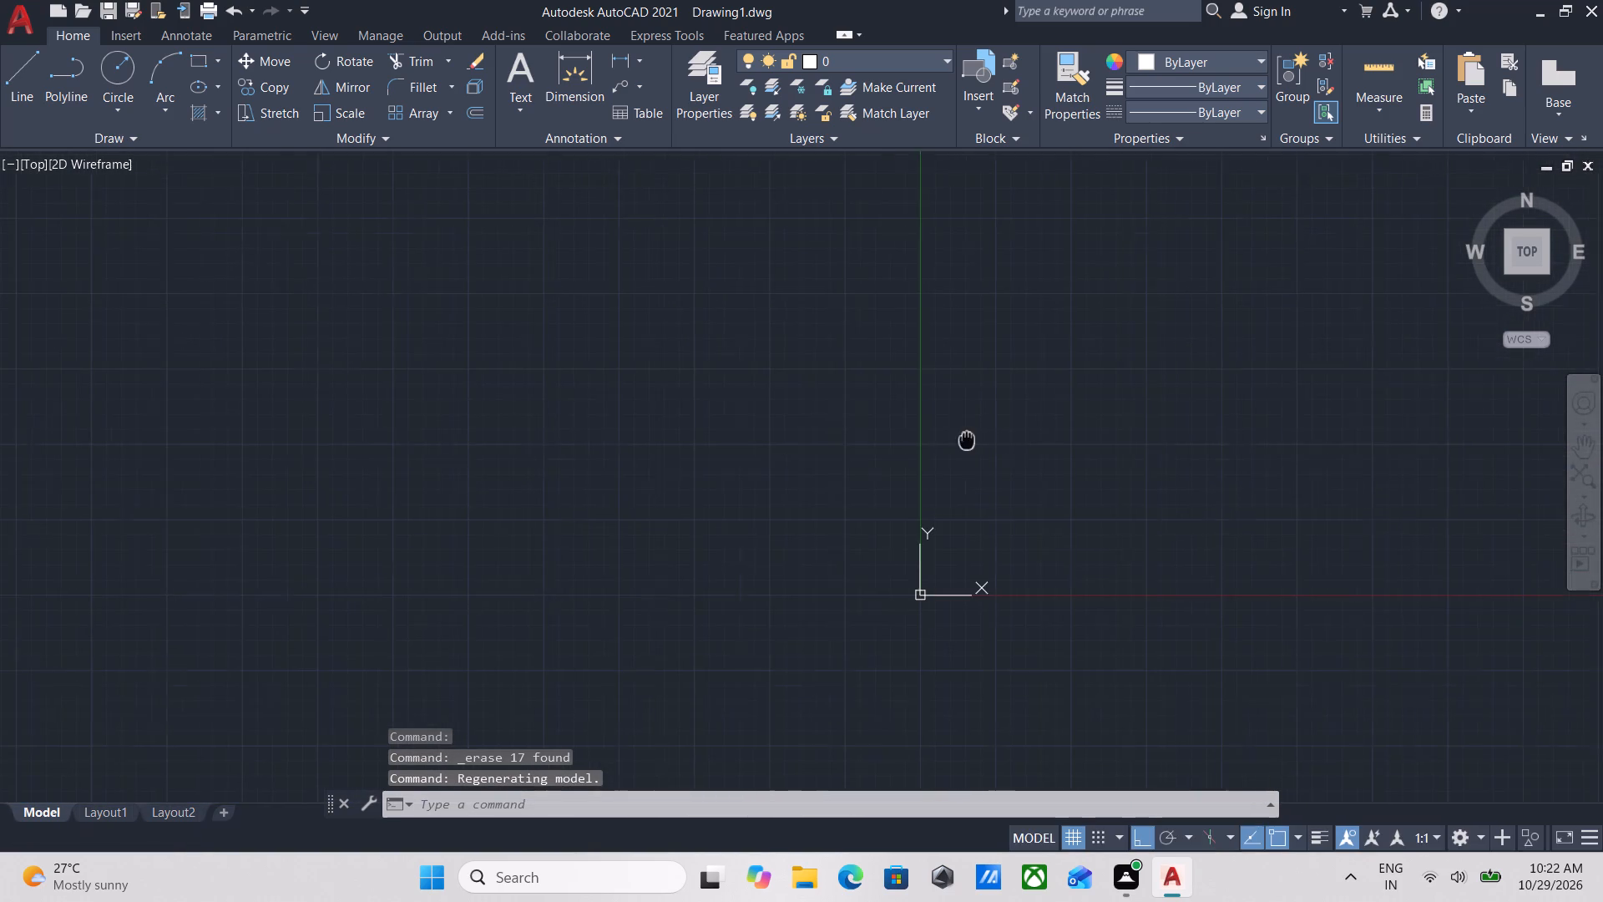
{"action": "middle_click_drag", "start_coordinate": [943, 448], "coordinate": [602, 525]}
{"action": "type", "text": "xl"}
{"action": "key", "text": "Return"}
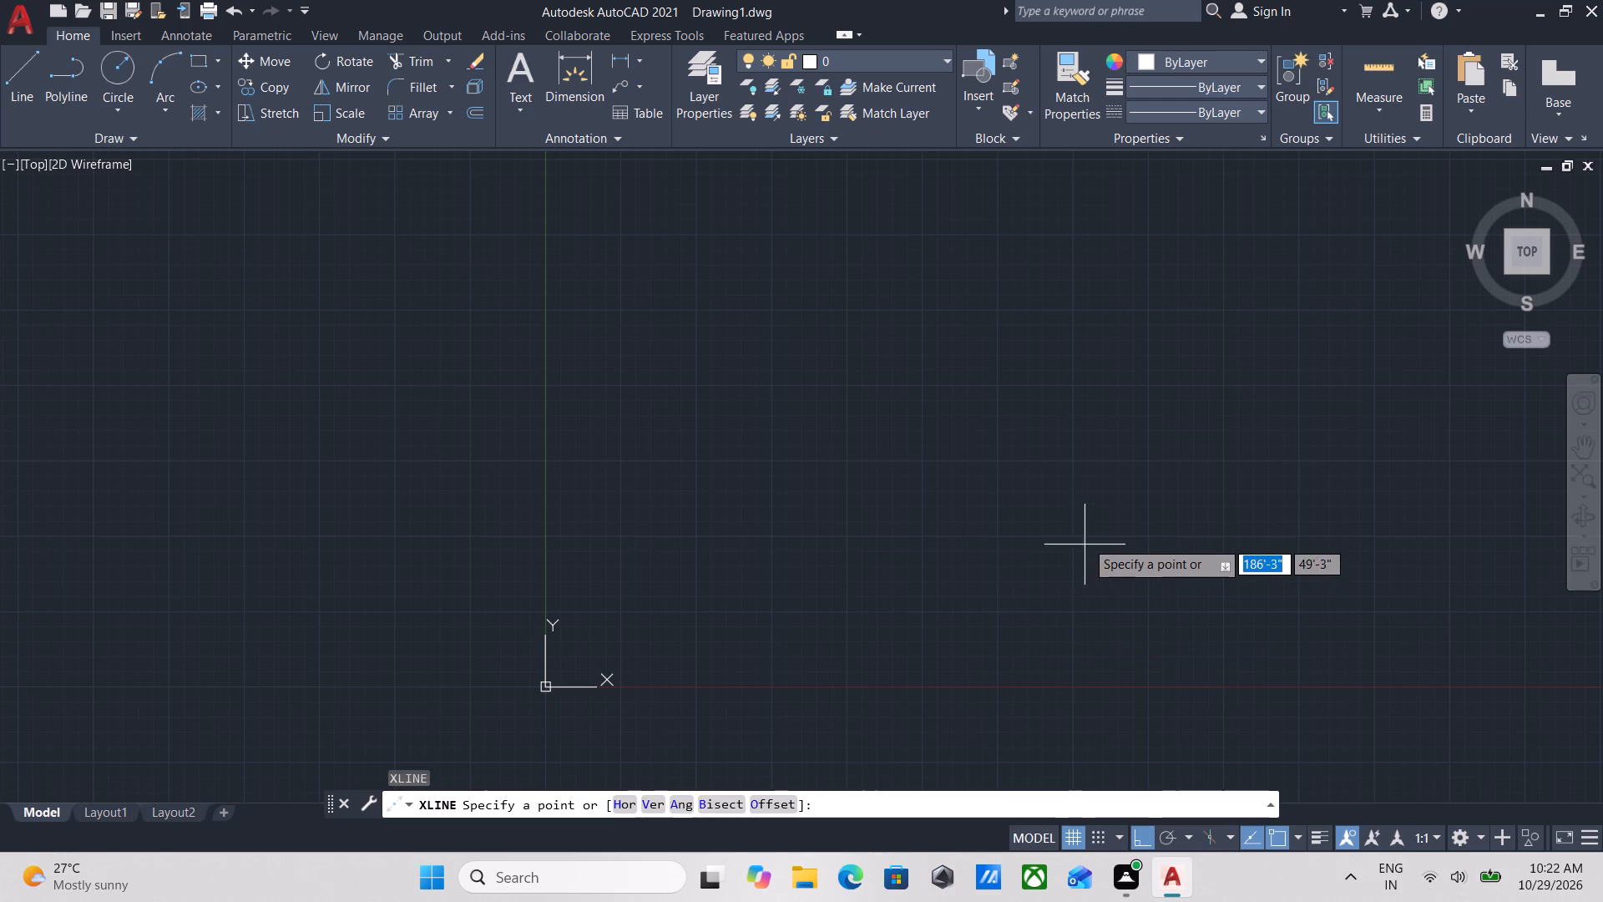
{"action": "left_click", "coordinate": [1089, 511]}
{"action": "left_click", "coordinate": [1071, 659]}
{"action": "key", "text": "Escape"}
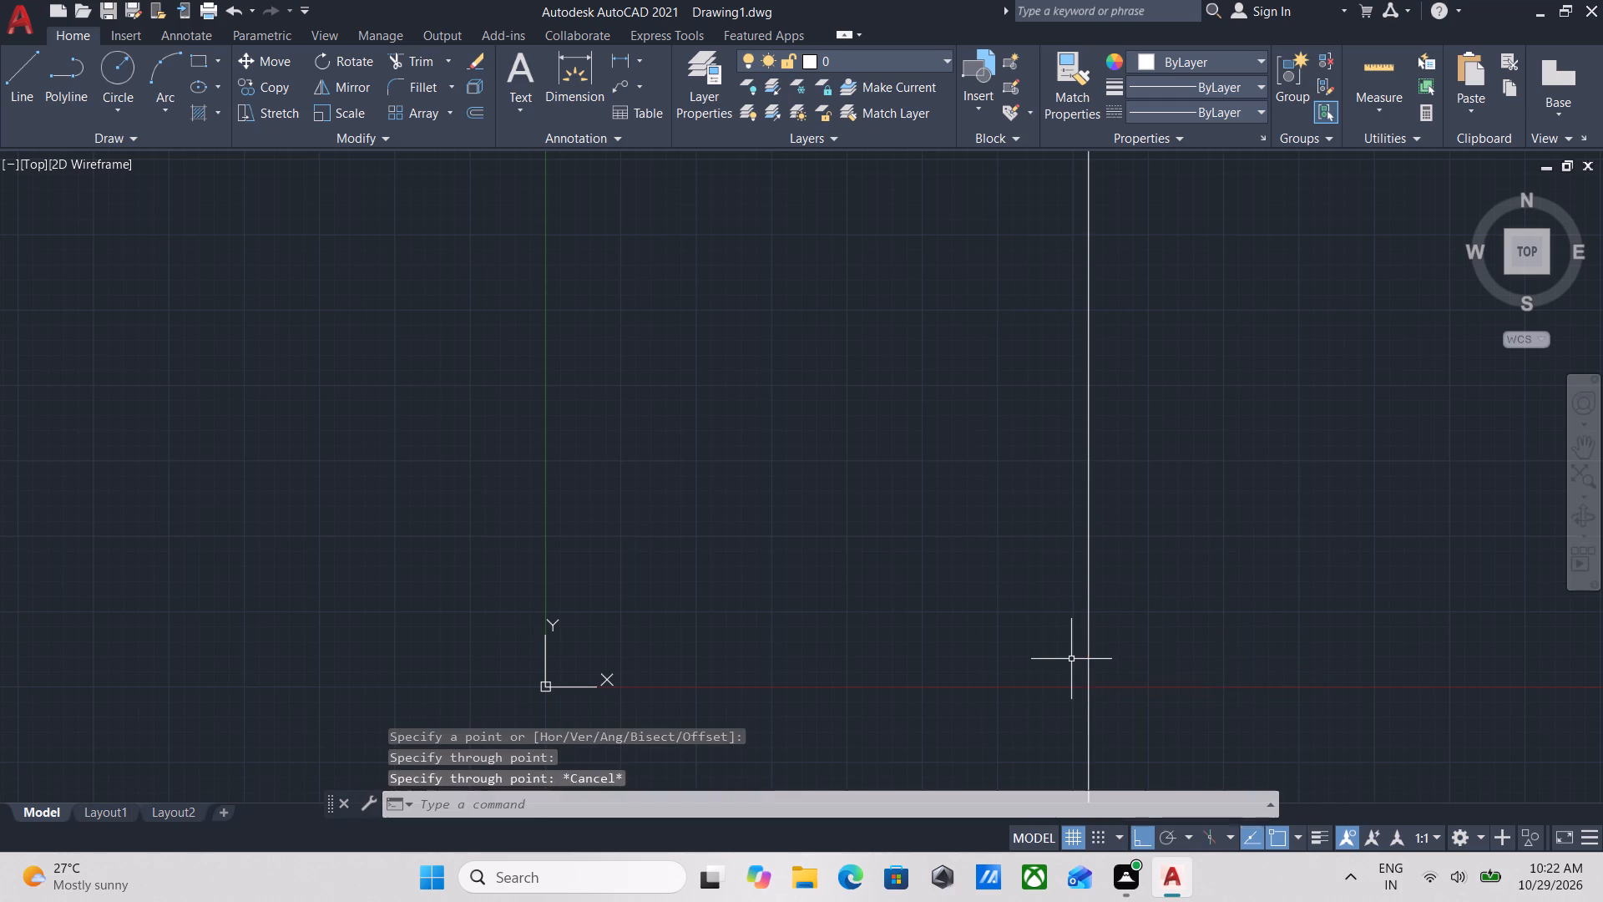
Offset the new vertical construction line 9" to the east to form a wall pair.
{"action": "left_click", "coordinate": [1136, 646]}
{"action": "left_click", "coordinate": [927, 499]}
{"action": "key", "text": "o"}
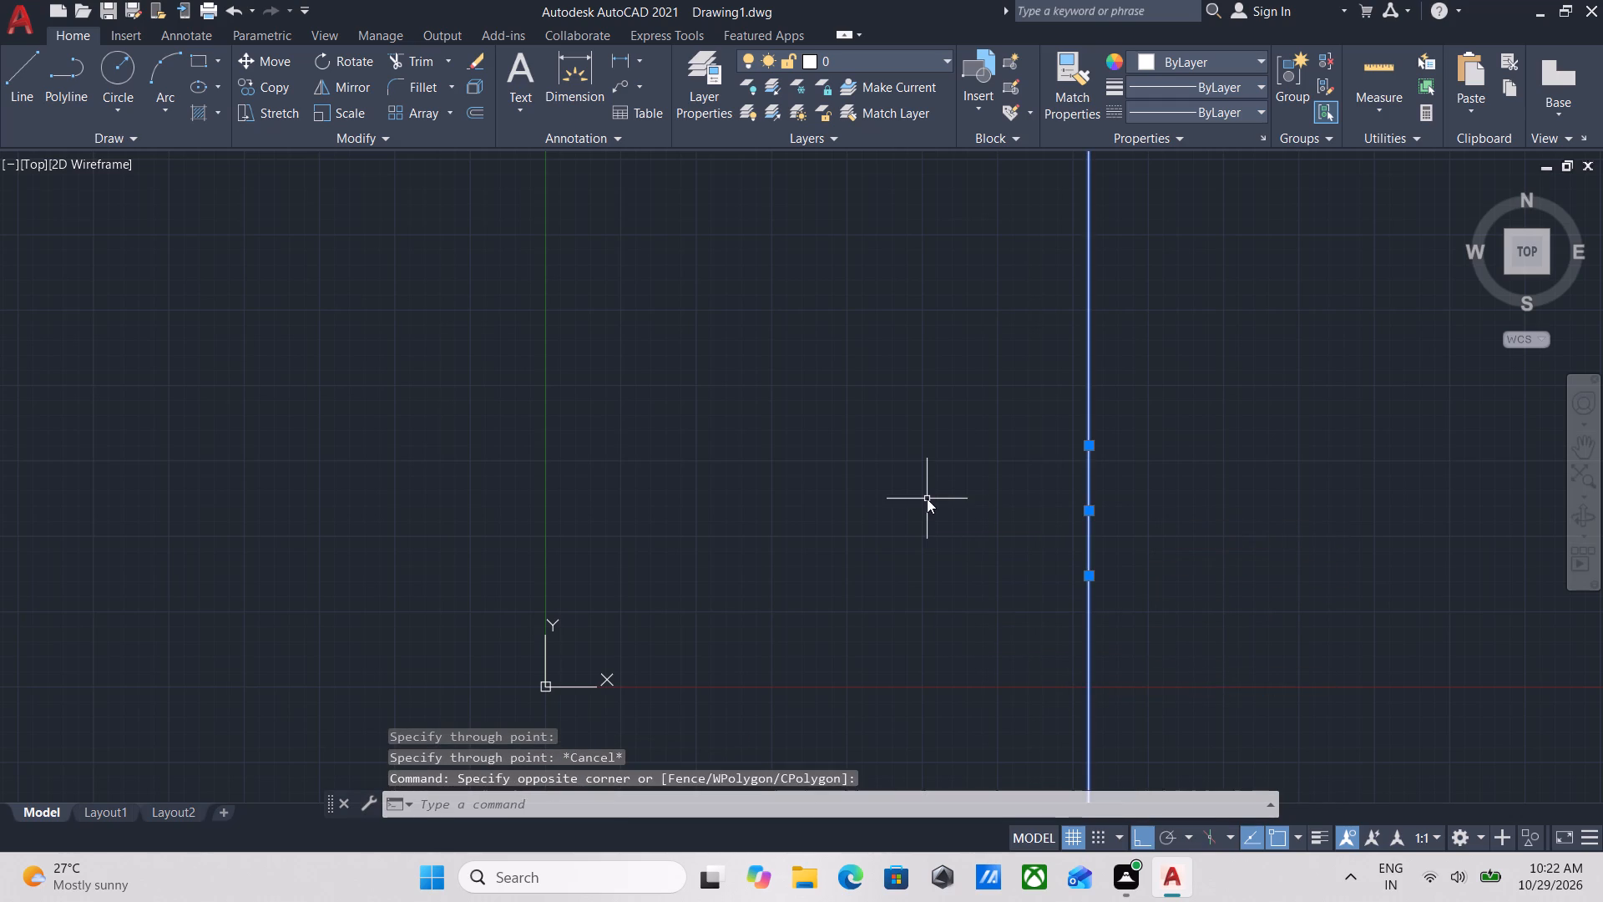
{"action": "key", "text": "Return"}
{"action": "left_click", "coordinate": [1085, 512]}
{"action": "left_click", "coordinate": [1103, 510]}
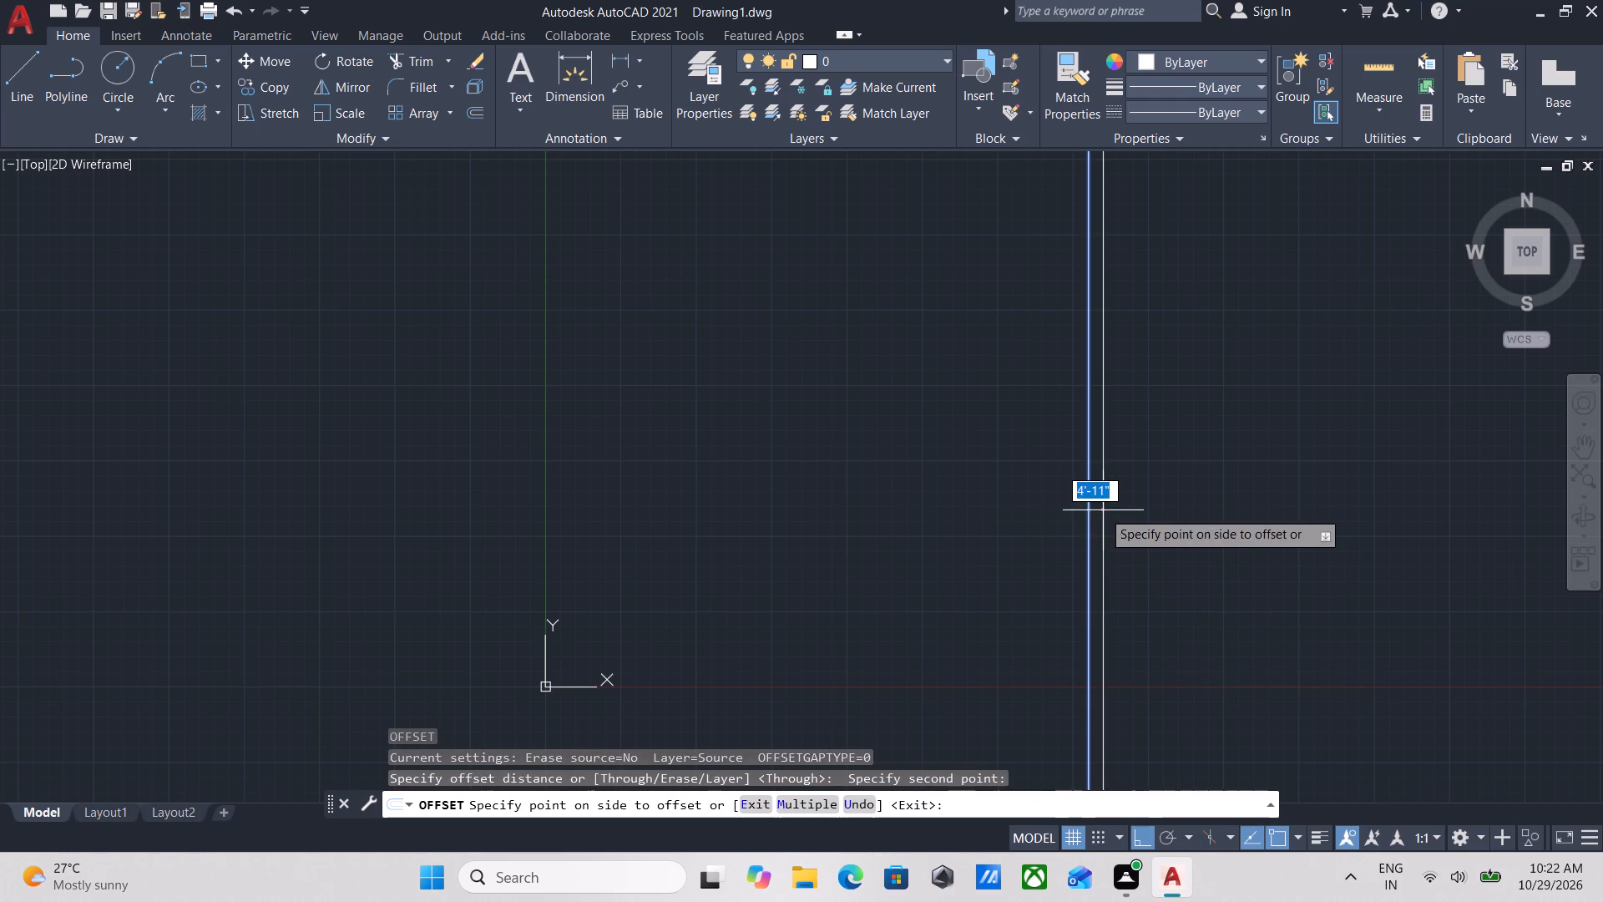
{"action": "scroll", "coordinate": [1144, 516], "scroll_direction": "up", "scroll_amount": 3}
{"action": "key", "text": "9"}
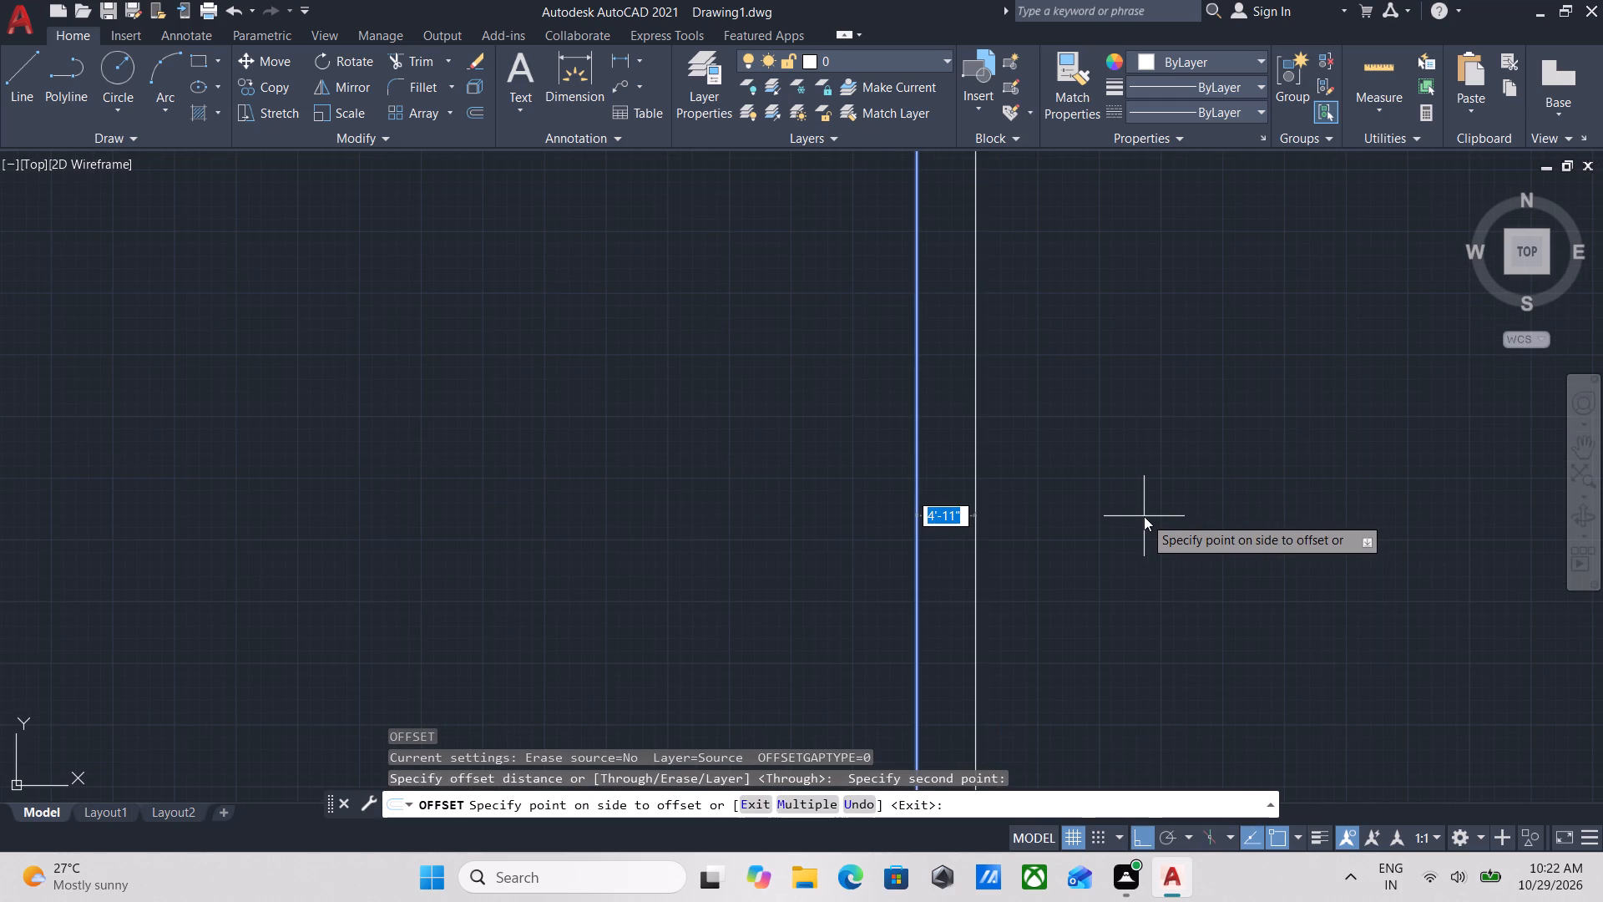
{"action": "key", "text": "Return"}
{"action": "scroll", "coordinate": [1035, 518], "scroll_direction": "down", "scroll_amount": 2}
{"action": "middle_click_drag", "start_coordinate": [1017, 560], "coordinate": [938, 493]}
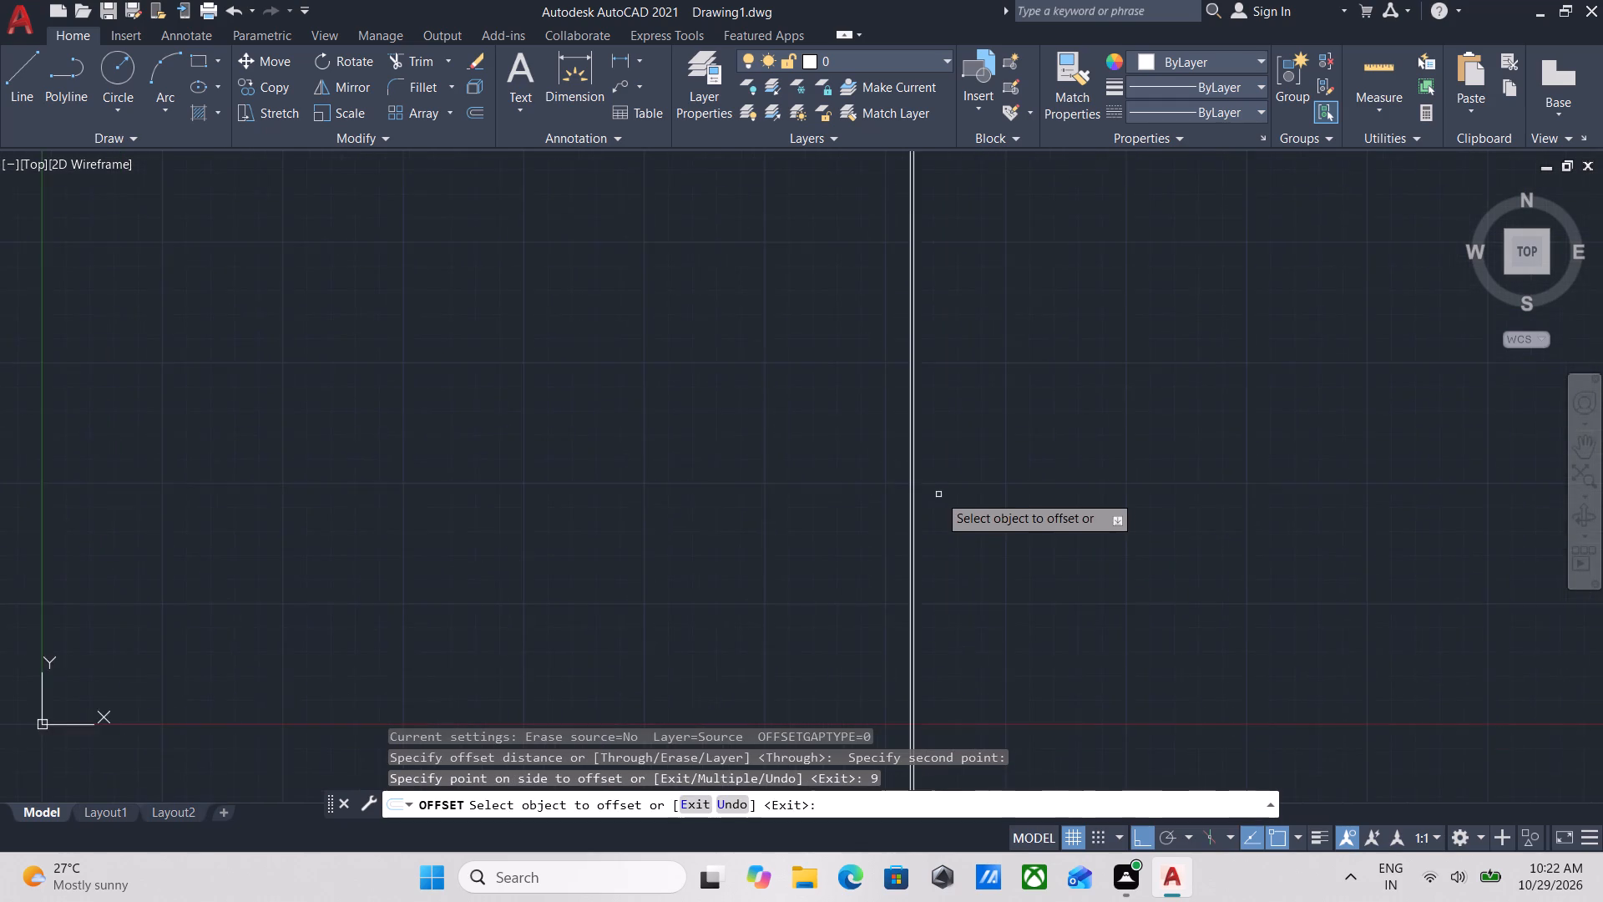
{"action": "scroll", "coordinate": [935, 506], "scroll_direction": "up", "scroll_amount": 5}
{"action": "key", "text": "Escape"}
Draw a horizontal construction line through a point on the western line of the vertical wall pair.
{"action": "middle_click_drag", "start_coordinate": [818, 498], "coordinate": [880, 515]}
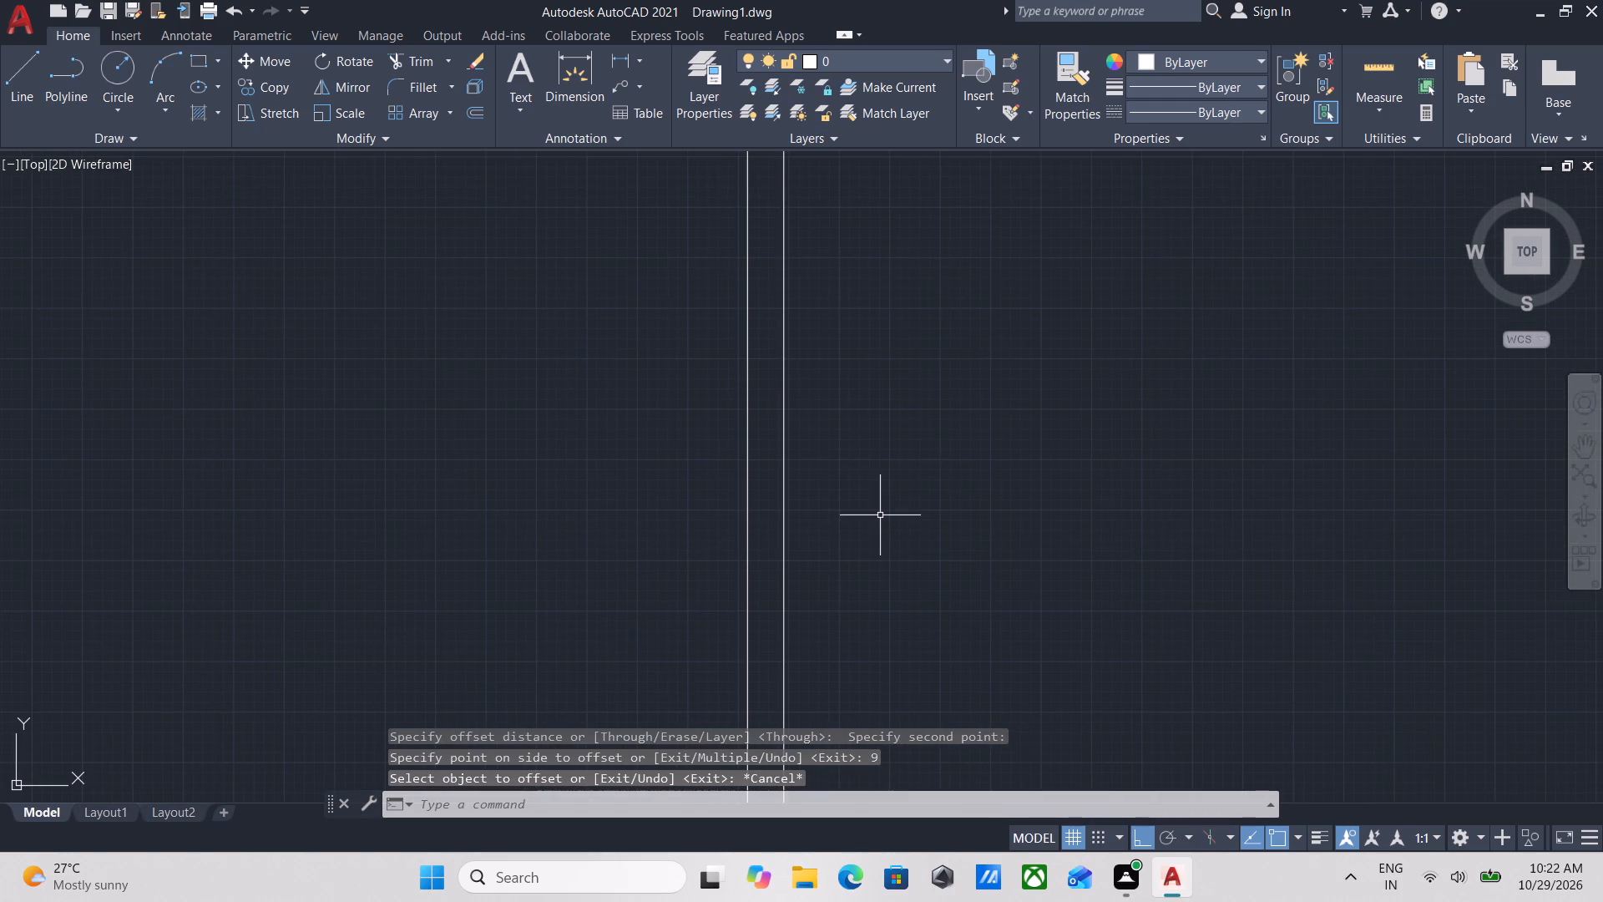
{"action": "type", "text": "xl"}
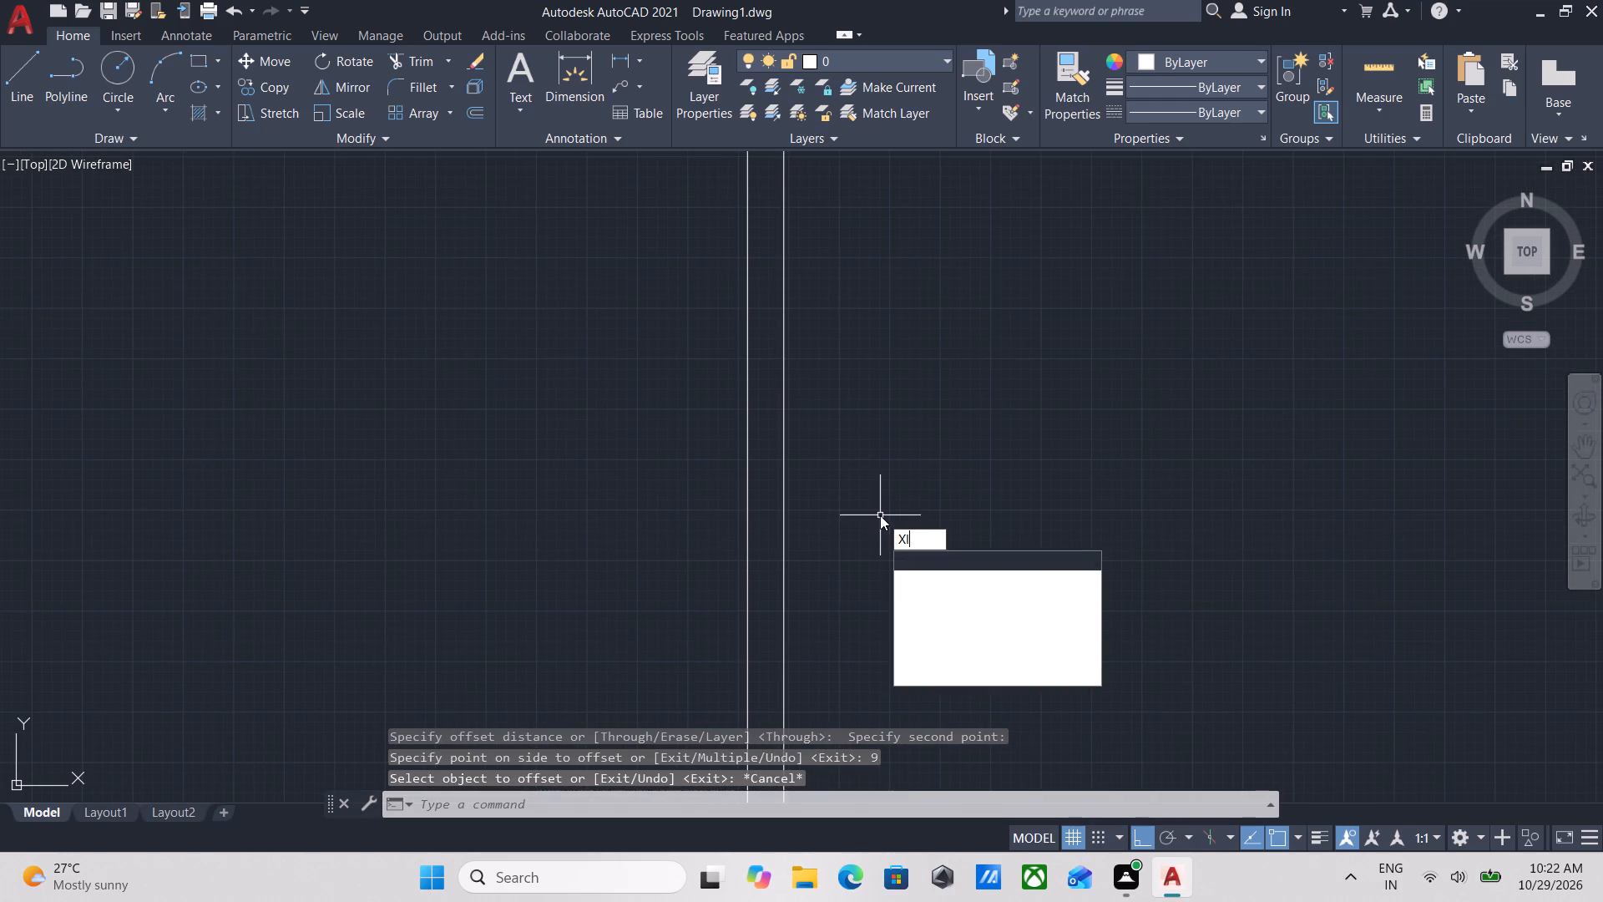
{"action": "key", "text": "Return"}
{"action": "left_click", "coordinate": [747, 597]}
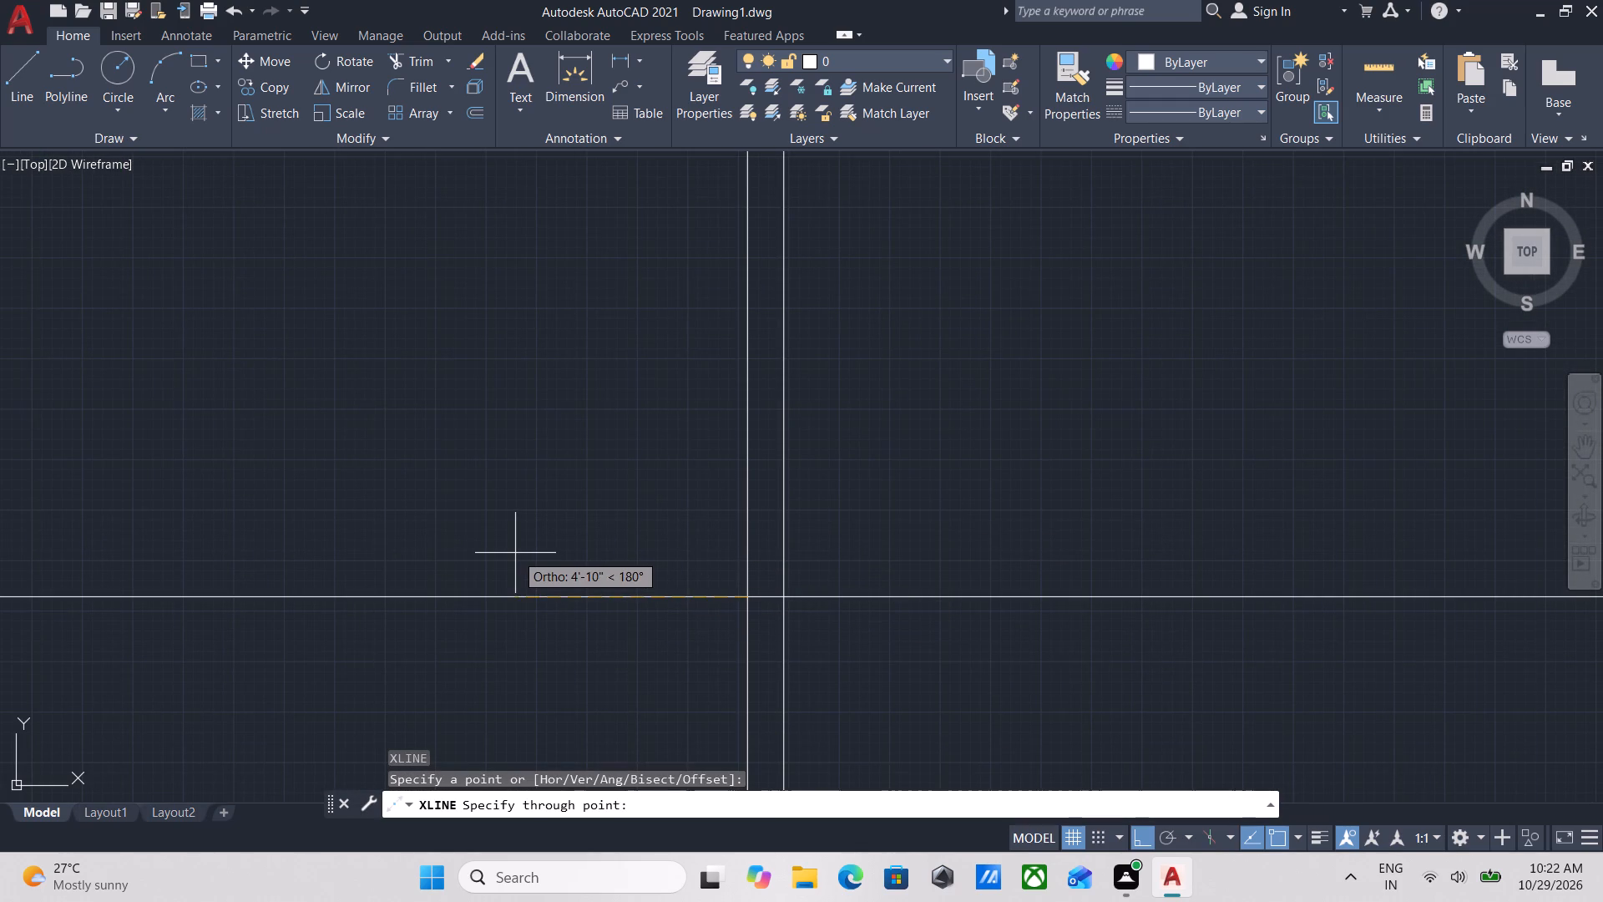
{"action": "left_click", "coordinate": [514, 553]}
{"action": "key", "text": "Escape"}
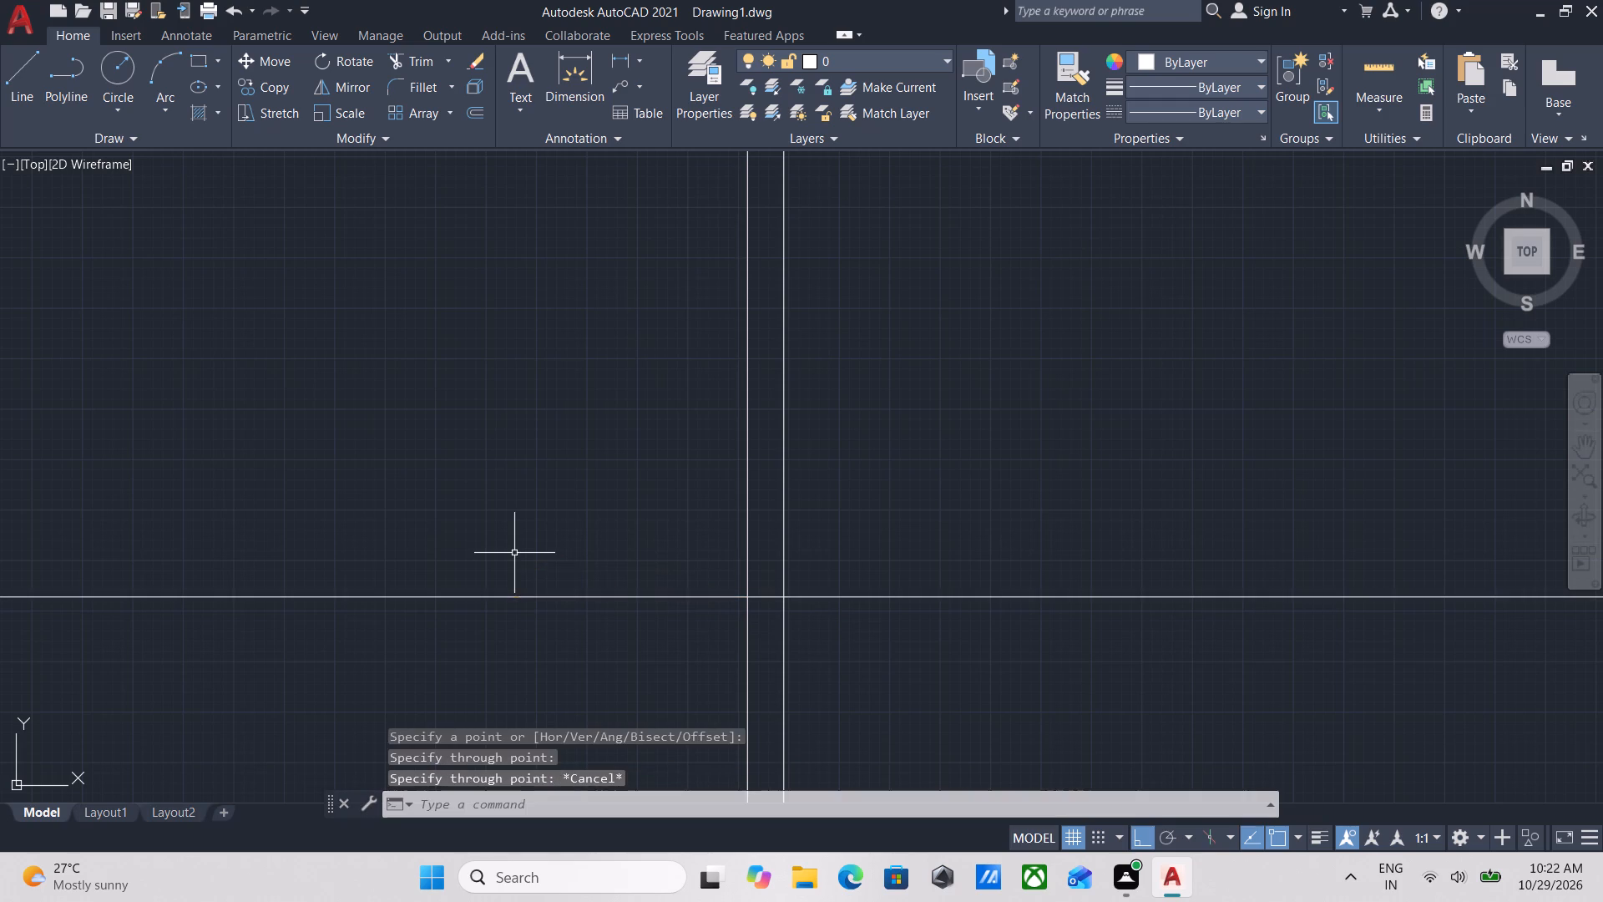
Offset the horizontal construction line 9" to the south to form a horizontal wall pair.
{"action": "scroll", "coordinate": [620, 583], "scroll_direction": "up", "scroll_amount": 1}
{"action": "scroll", "coordinate": [1045, 630], "scroll_direction": "down", "scroll_amount": 2}
{"action": "middle_click_drag", "start_coordinate": [1045, 630], "coordinate": [756, 615]}
{"action": "scroll", "coordinate": [756, 615], "scroll_direction": "up", "scroll_amount": 1}
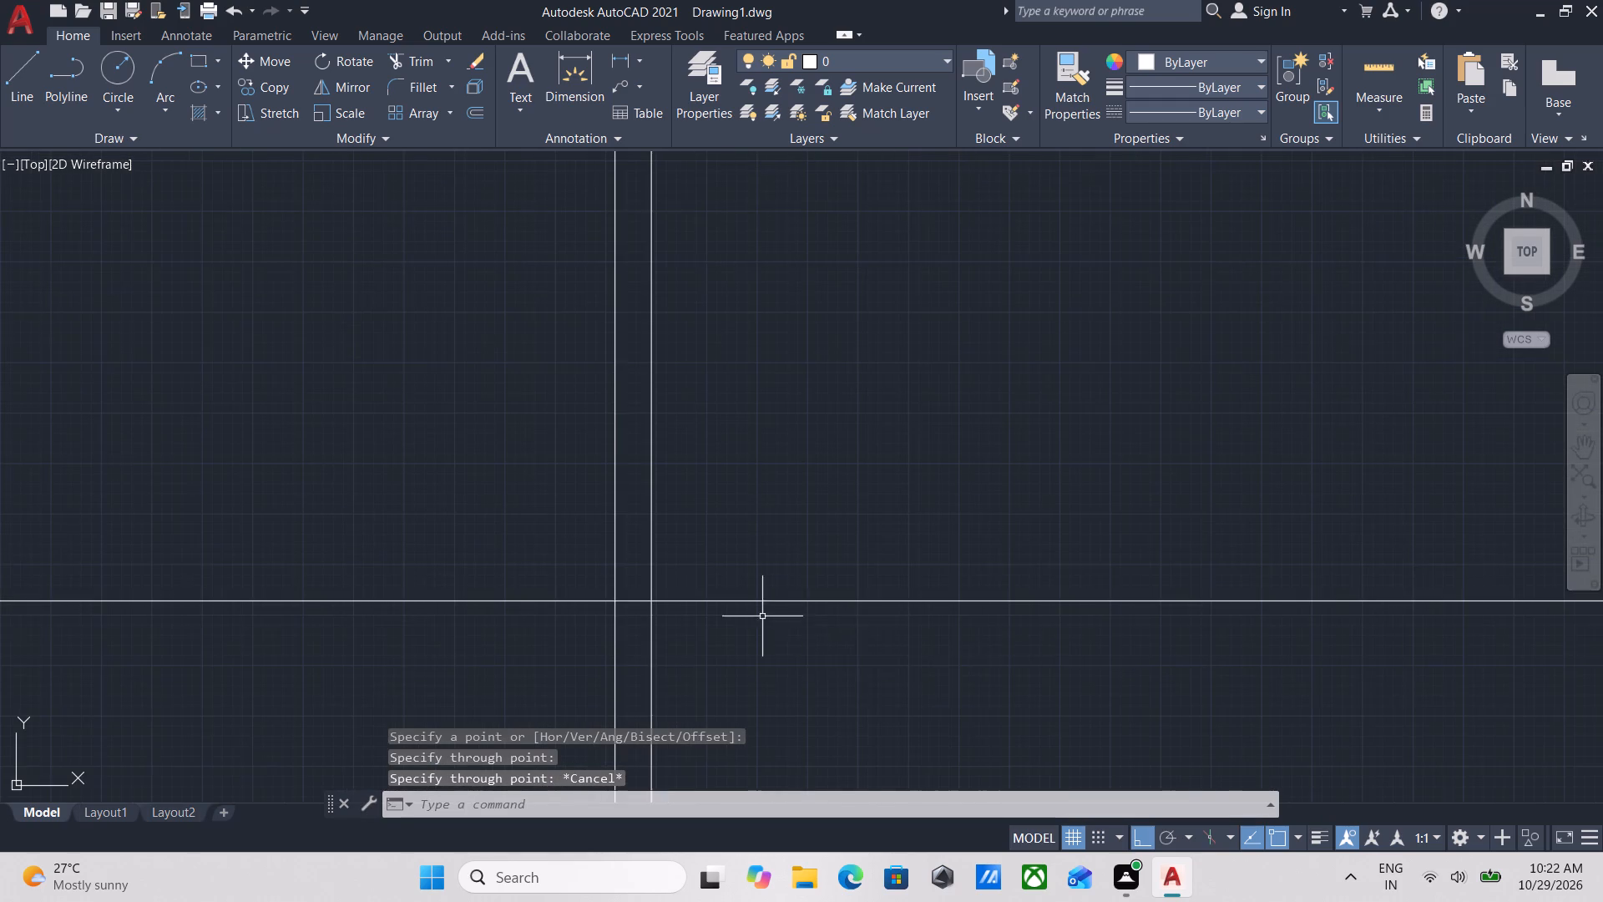
{"action": "left_click", "coordinate": [878, 657]}
{"action": "left_click", "coordinate": [763, 522]}
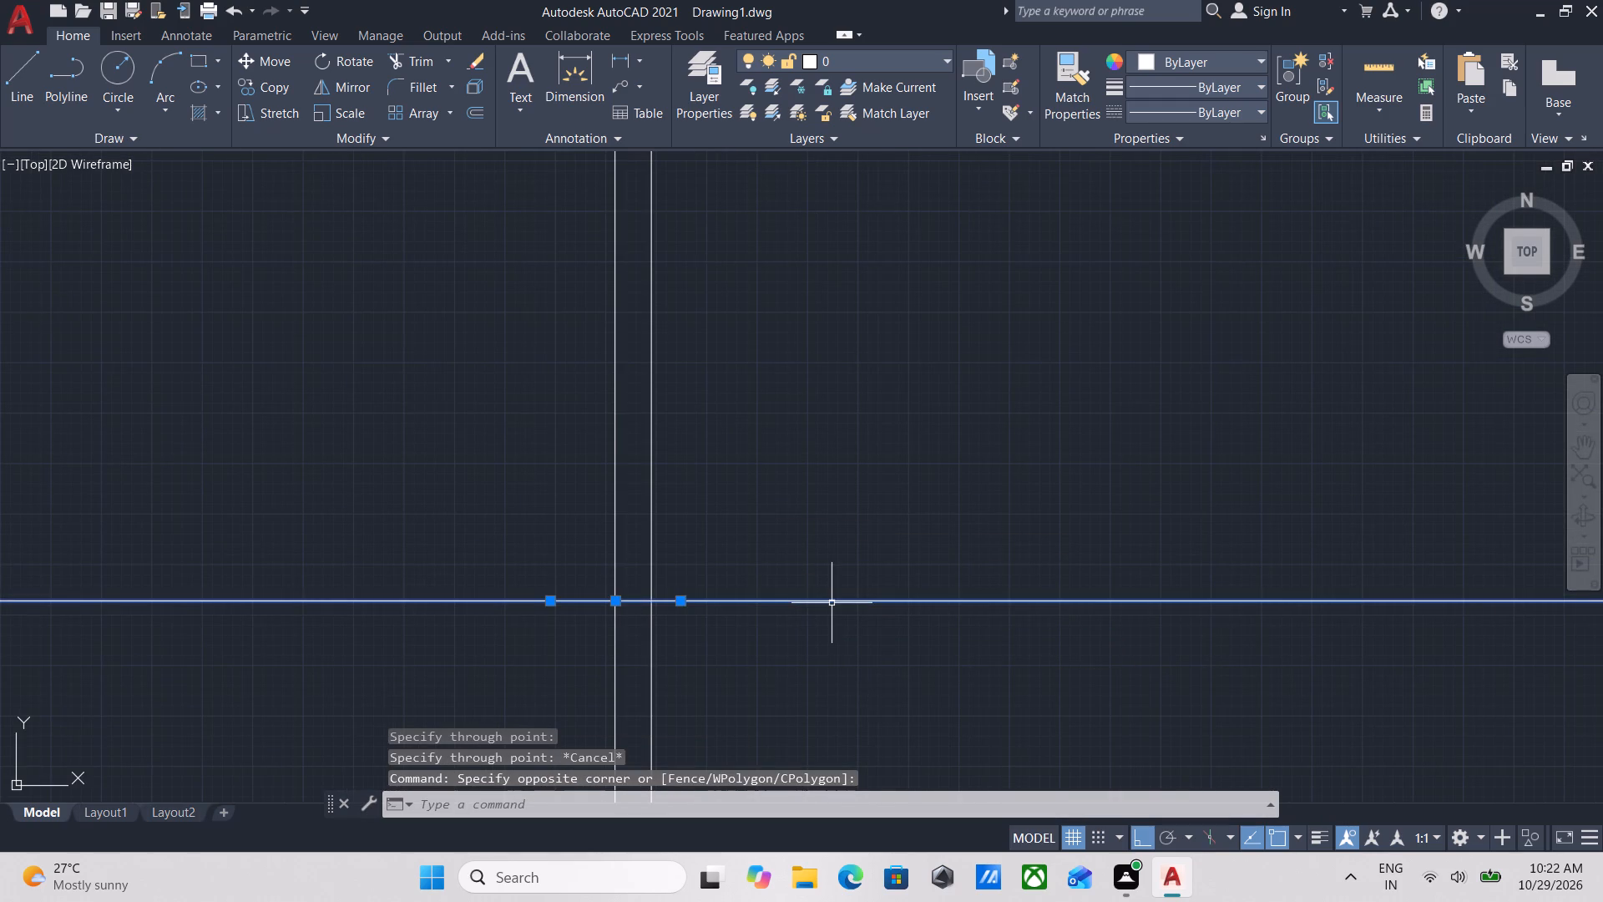
{"action": "key", "text": "o"}
{"action": "key", "text": "Return"}
{"action": "left_click", "coordinate": [901, 607]}
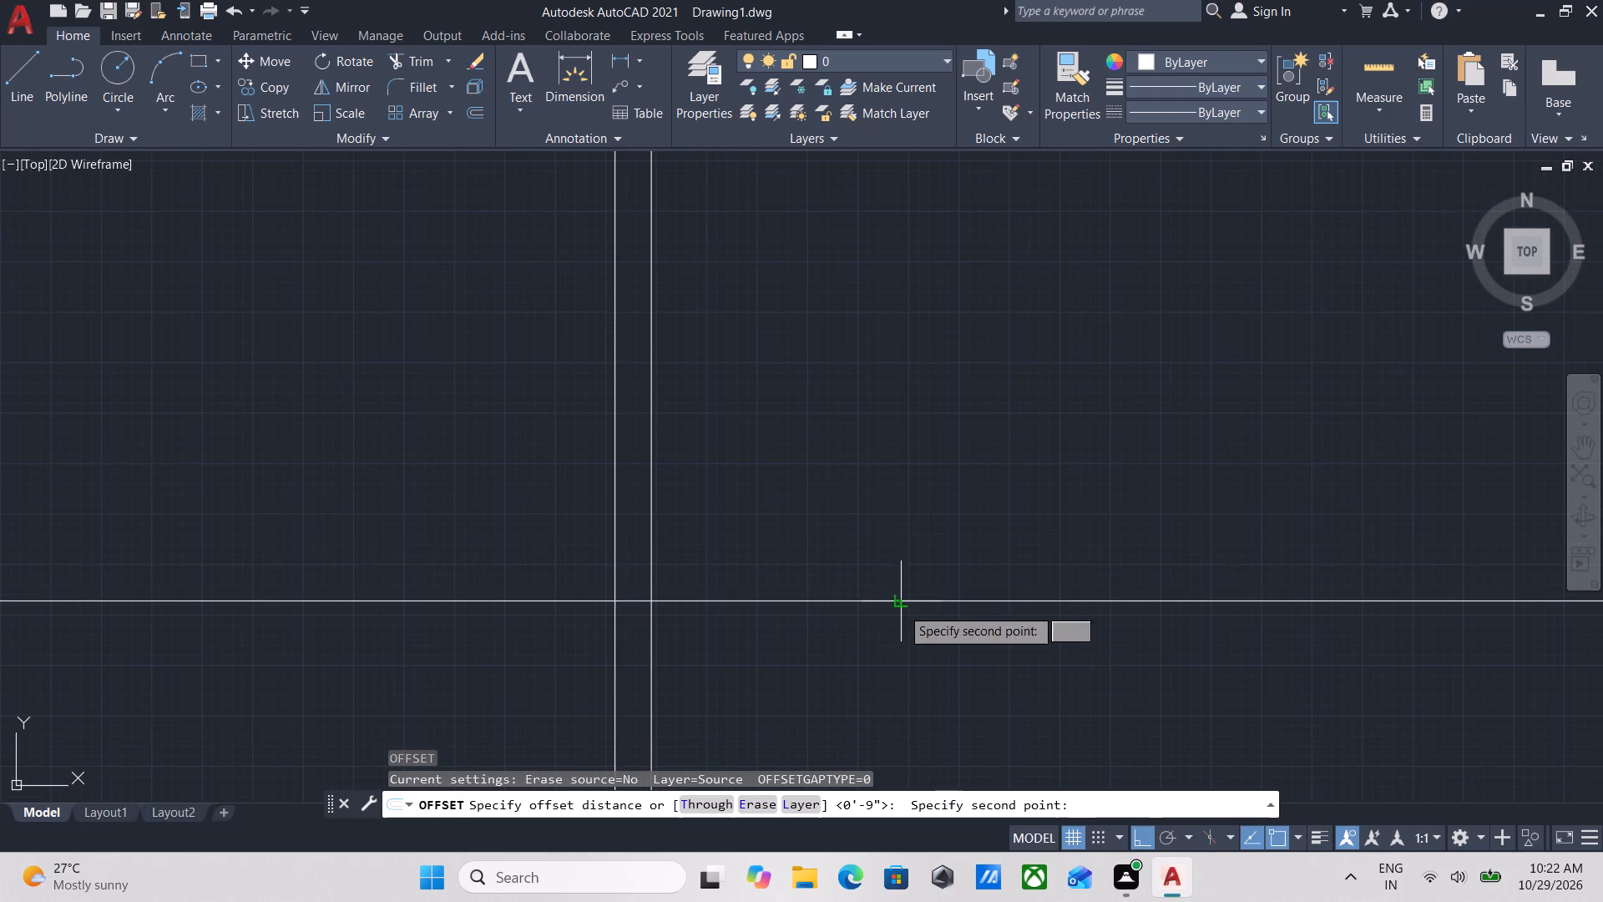
{"action": "left_click", "coordinate": [902, 660]}
{"action": "key", "text": "9"}
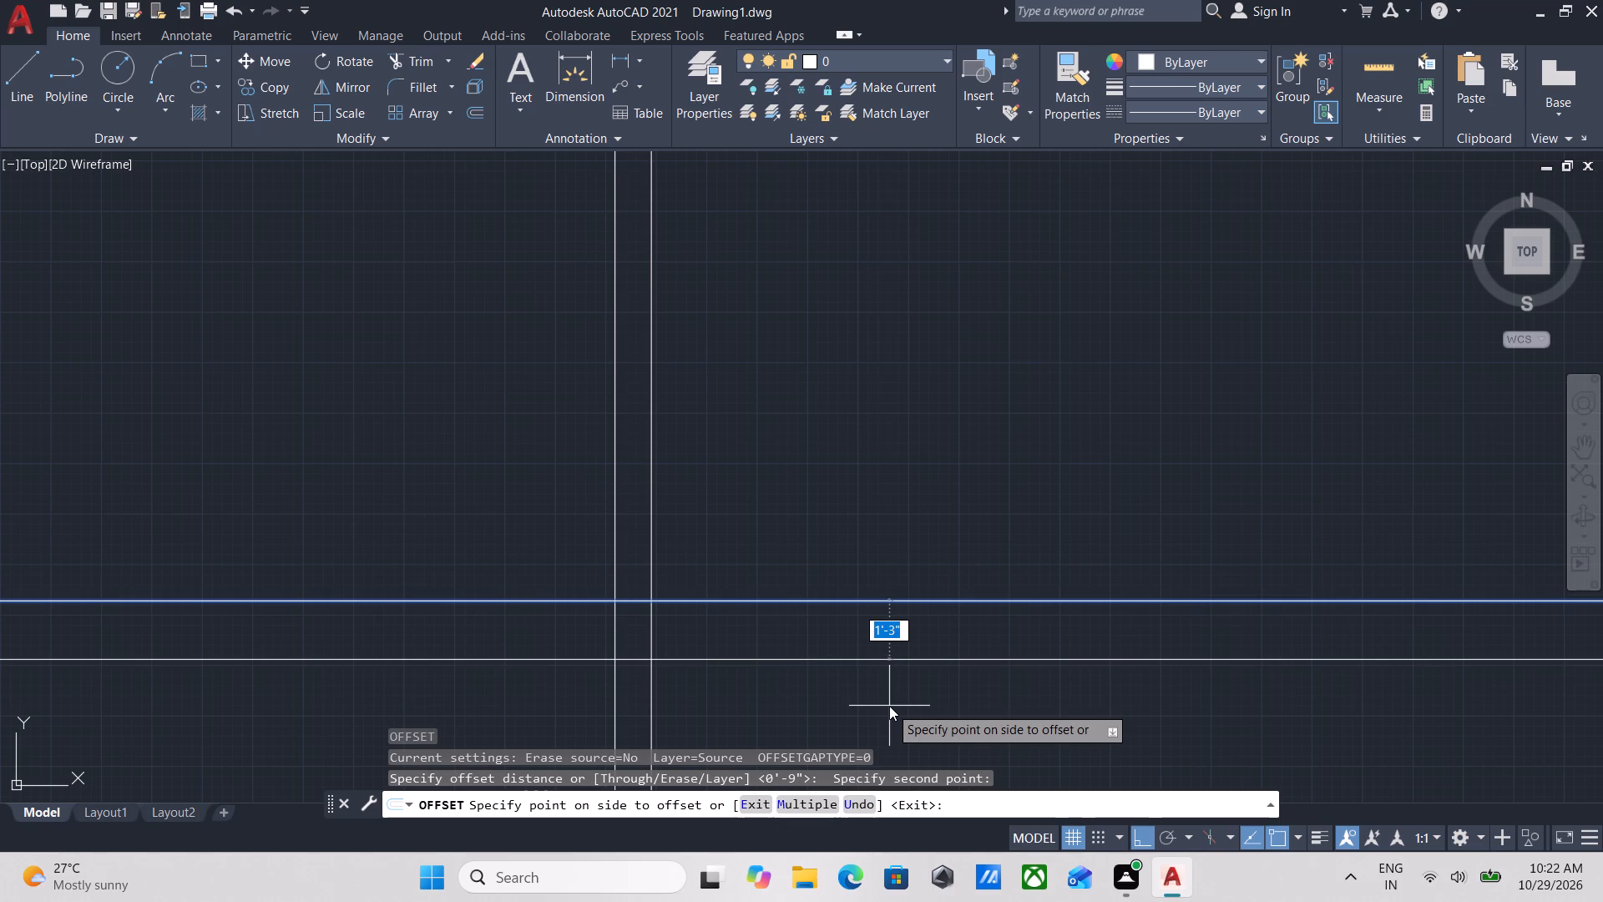
{"action": "key", "text": "Return"}
{"action": "scroll", "coordinate": [939, 676], "scroll_direction": "down", "scroll_amount": 3}
{"action": "middle_click_drag", "start_coordinate": [947, 646], "coordinate": [928, 591]}
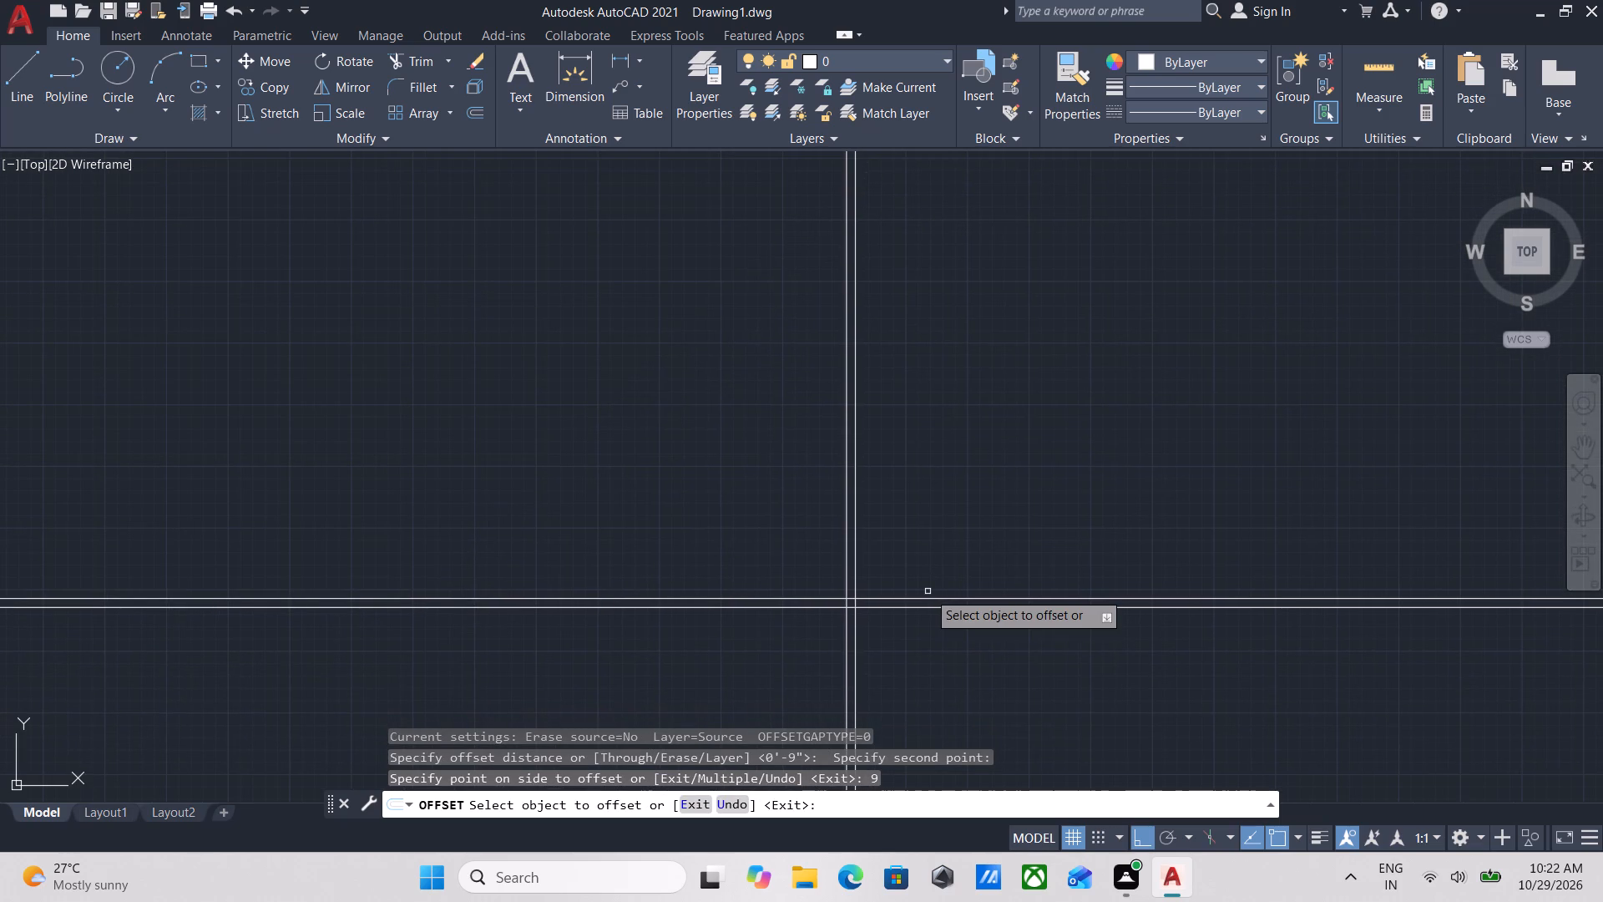
{"action": "key", "text": "Escape"}
Offset the eastern line of the vertical wall pair 12' to the east for the room width.
{"action": "scroll", "coordinate": [859, 555], "scroll_direction": "up", "scroll_amount": 3}
{"action": "left_click_drag", "start_coordinate": [872, 590], "coordinate": [840, 547]}
{"action": "left_click", "coordinate": [820, 504]}
{"action": "scroll", "coordinate": [969, 507], "scroll_direction": "down", "scroll_amount": 2}
{"action": "middle_click_drag", "start_coordinate": [969, 507], "coordinate": [893, 524]}
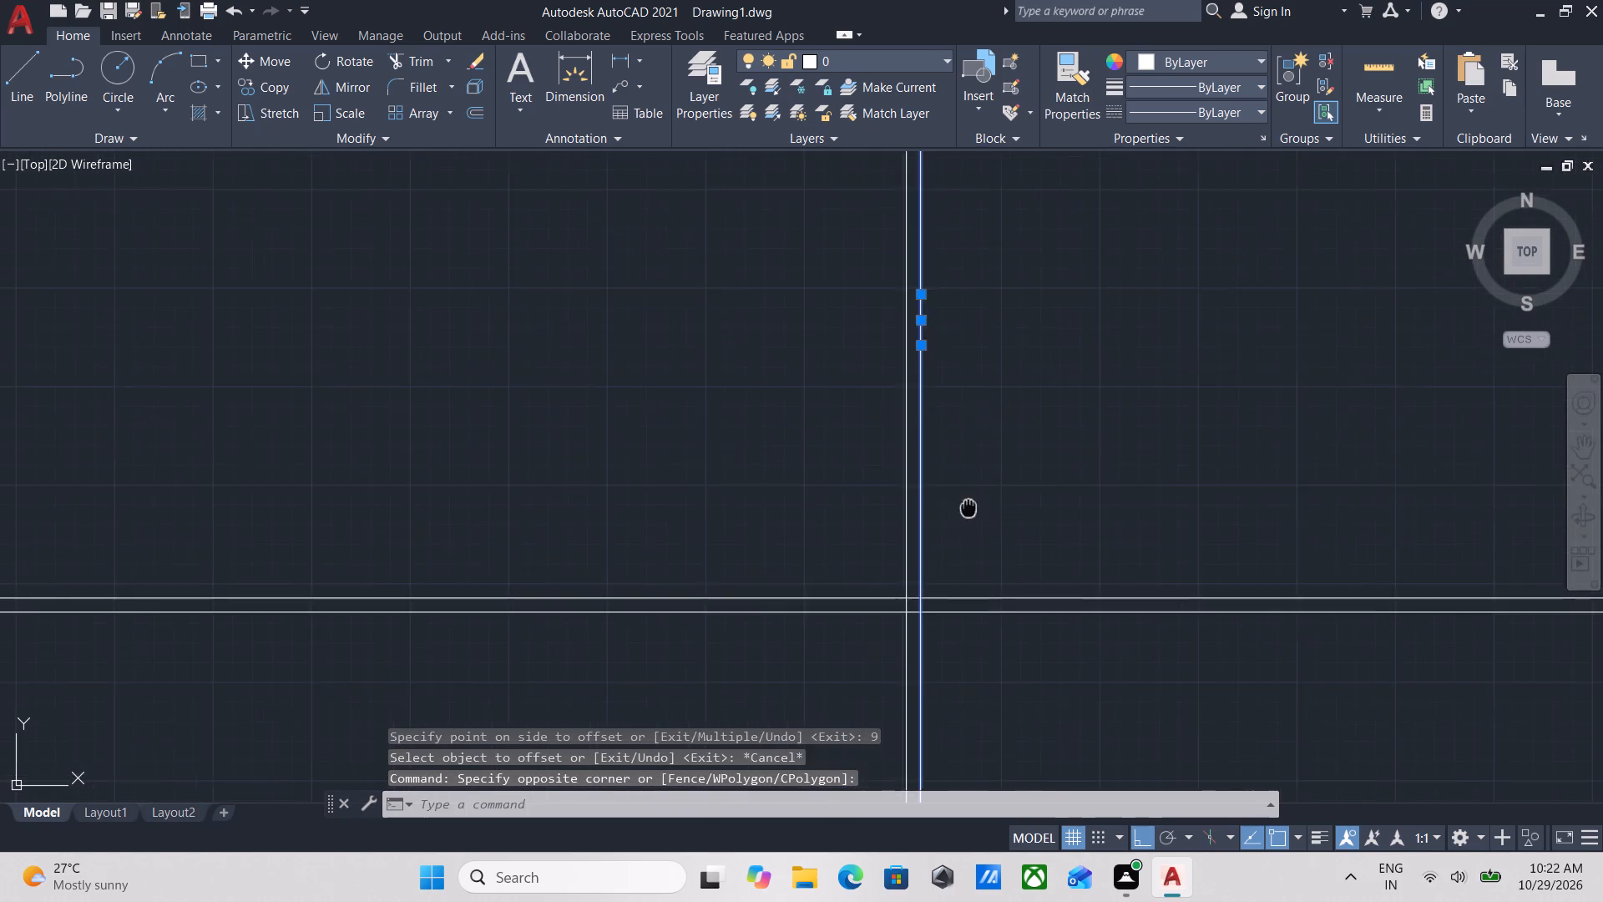
{"action": "middle_click_drag", "start_coordinate": [893, 524], "coordinate": [851, 536]}
{"action": "key", "text": "o"}
{"action": "key", "text": "Return"}
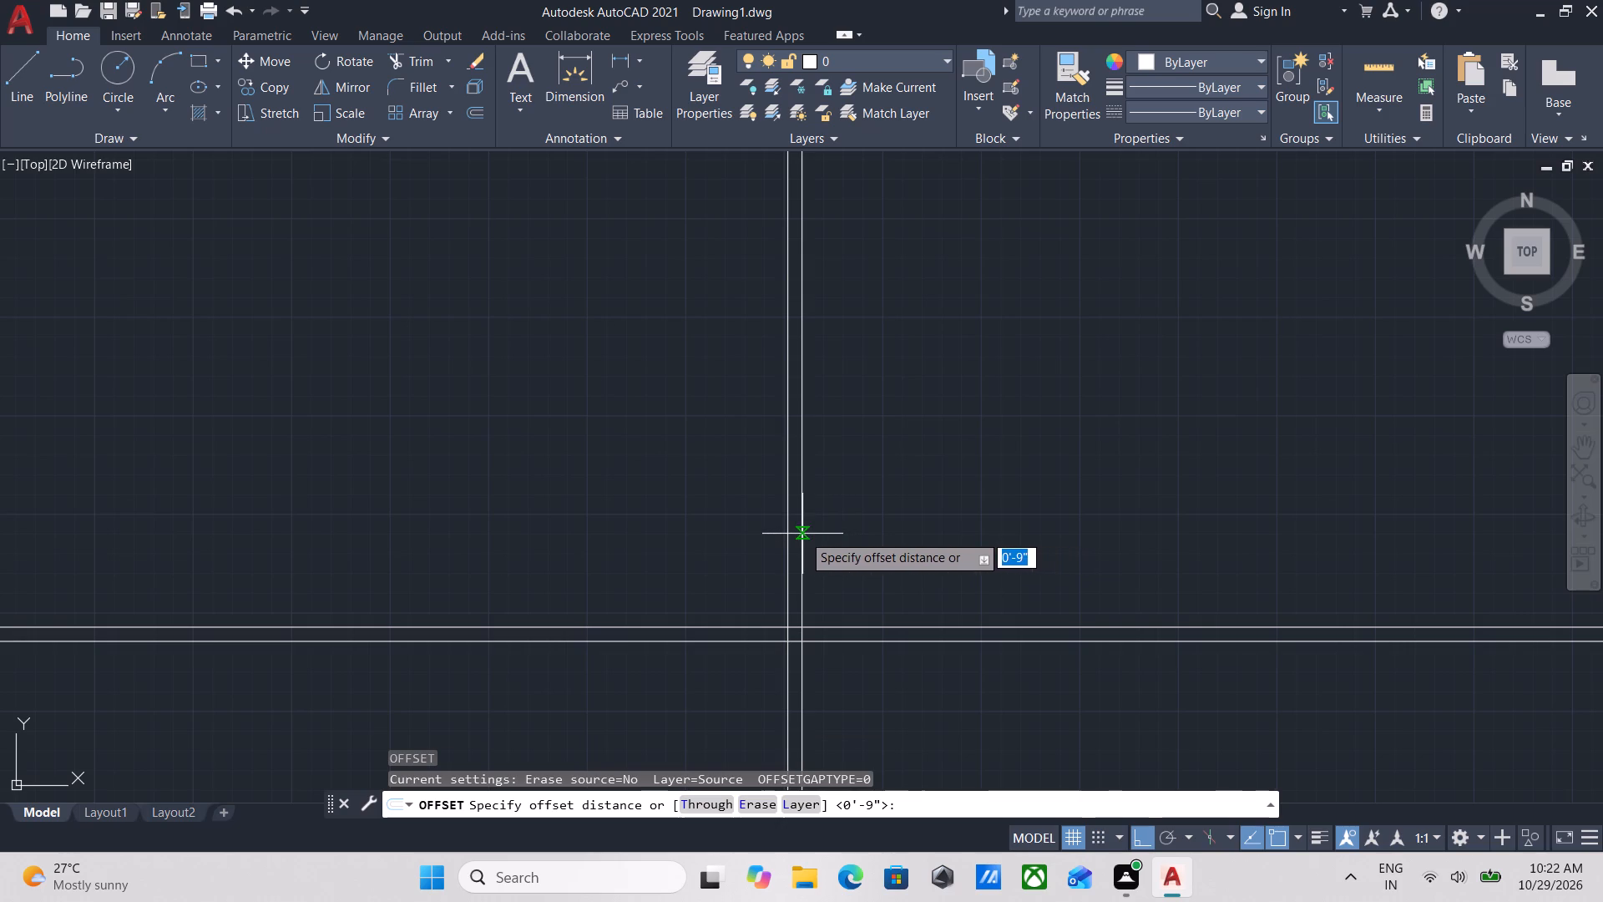
{"action": "left_click", "coordinate": [802, 534]}
{"action": "left_click", "coordinate": [989, 536]}
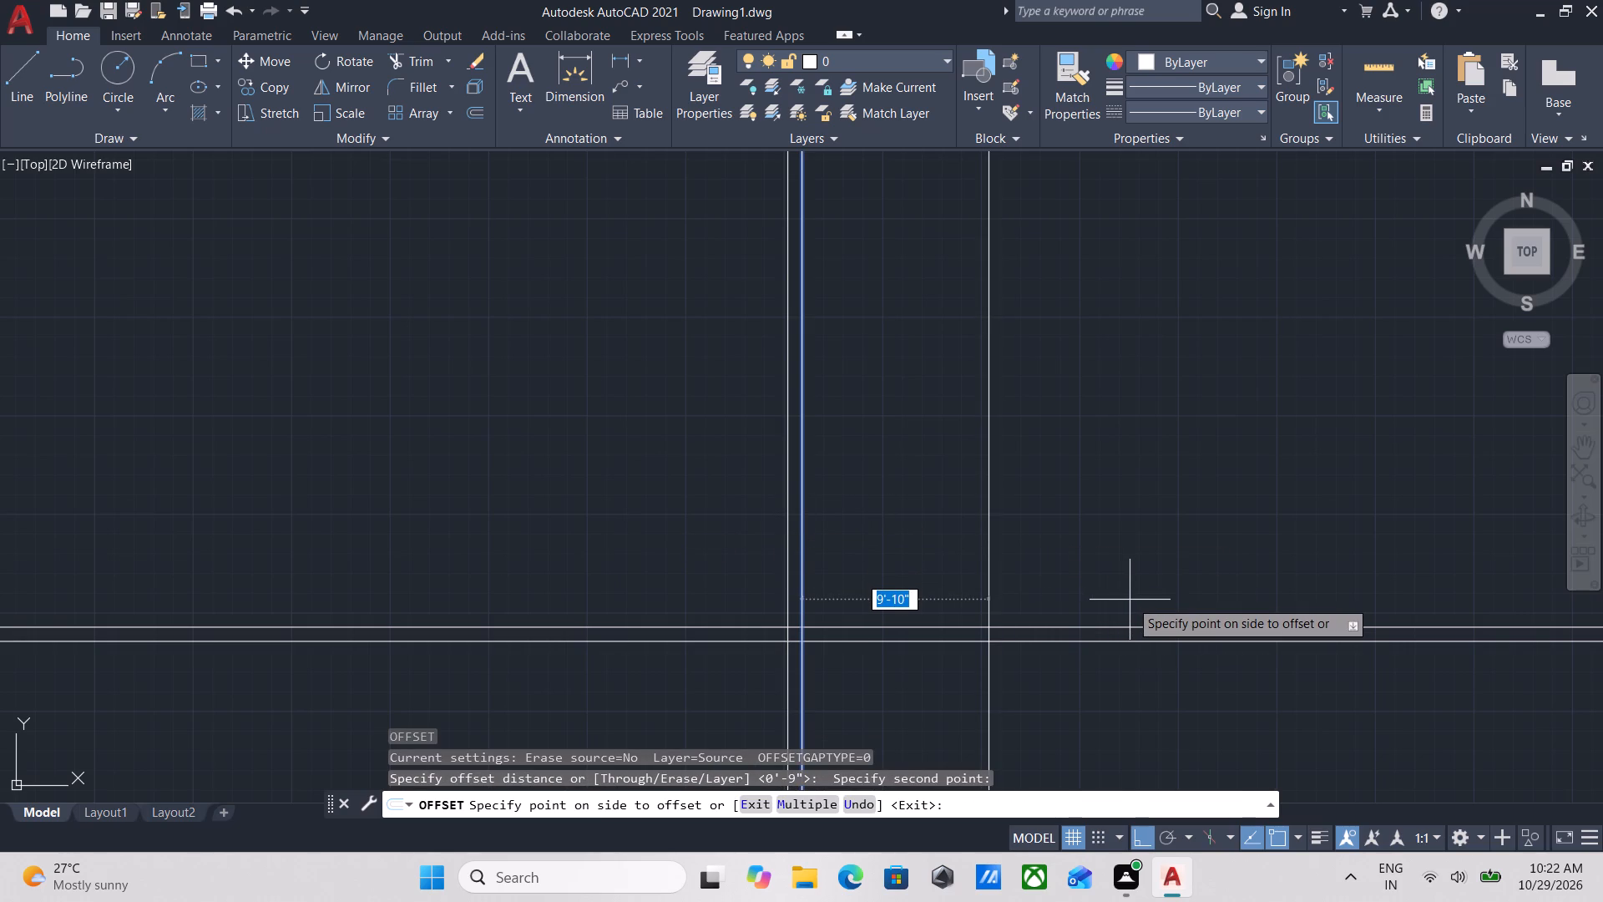
{"action": "type", "text": "12'"}
{"action": "key", "text": "Return"}
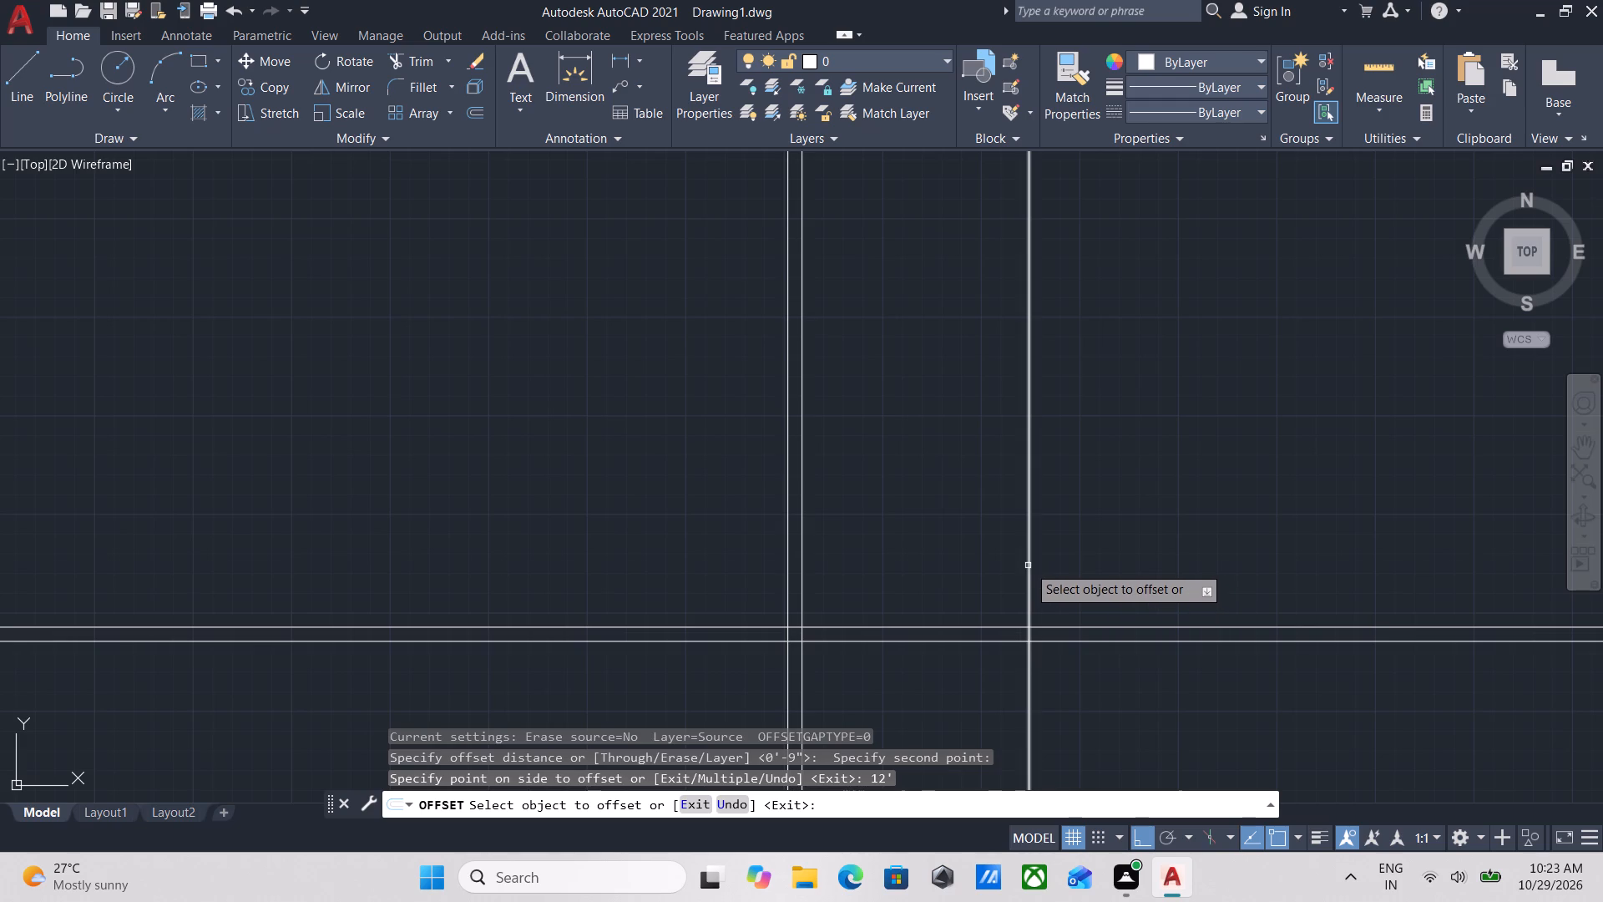
Offset the easternmost vertical construction line 9" to the east to complete the second wall pair.
{"action": "left_click", "coordinate": [1028, 565]}
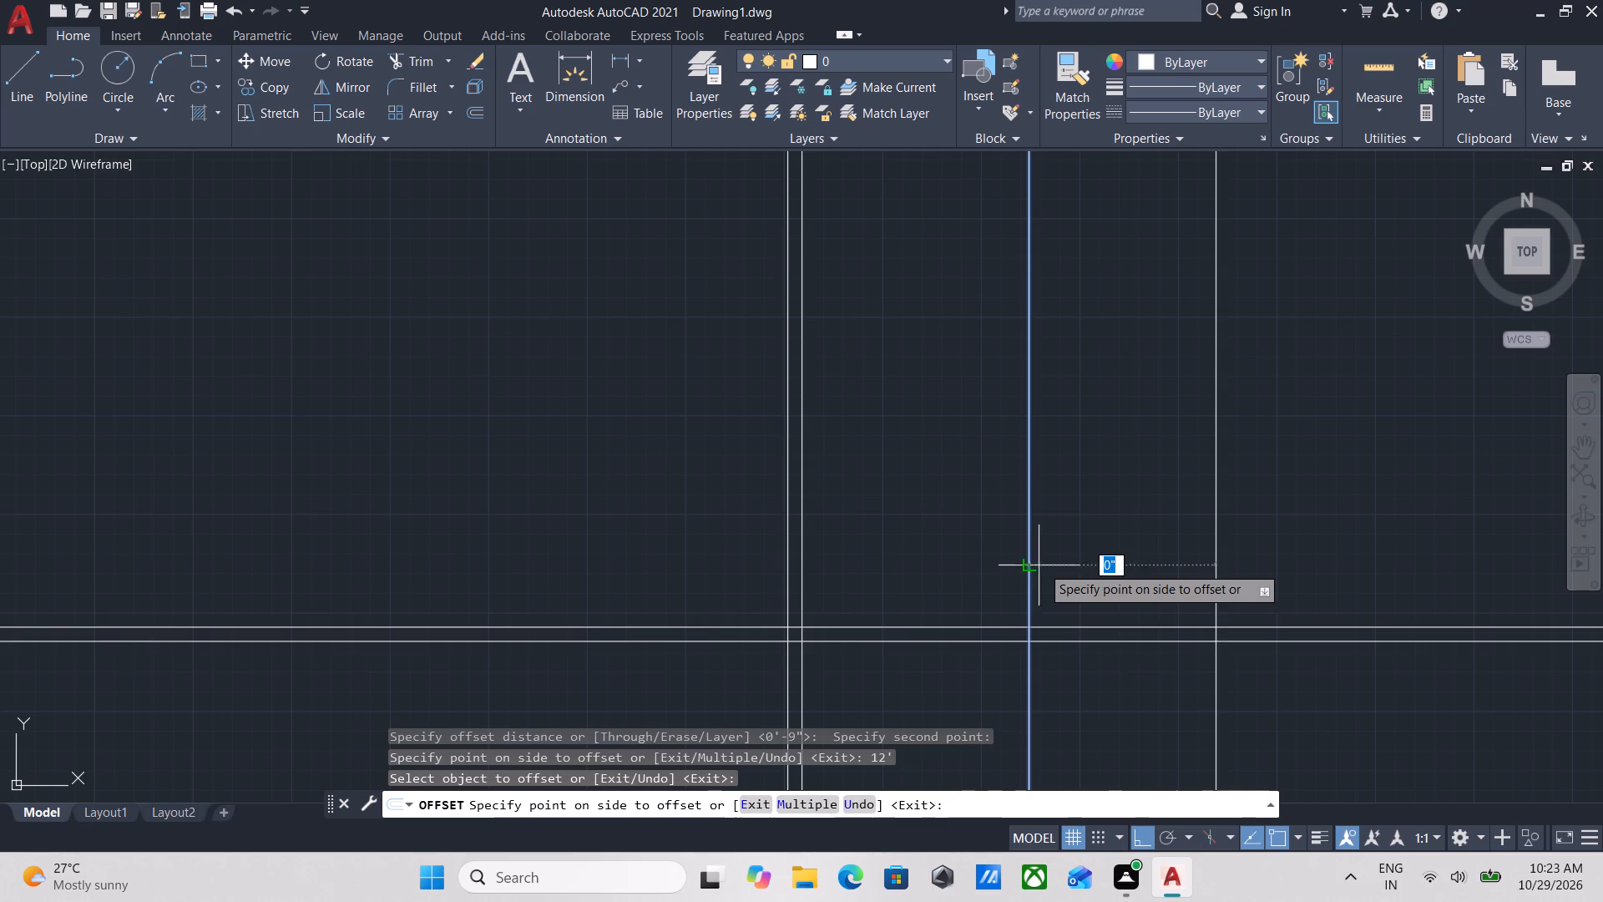
{"action": "key", "text": "9"}
{"action": "key", "text": "Return"}
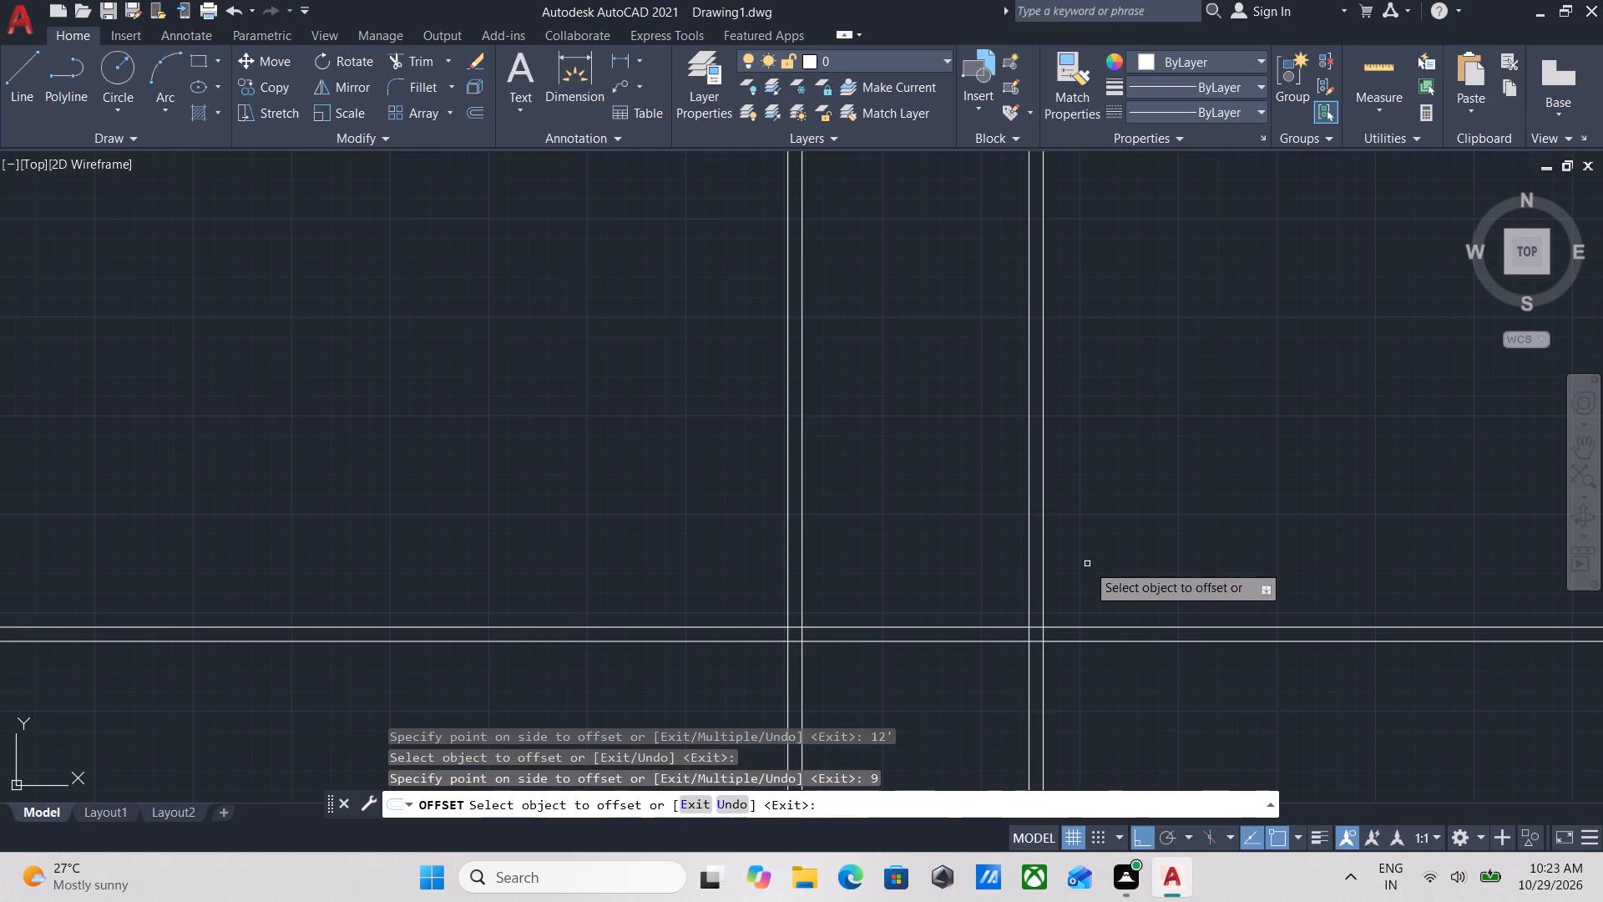
{"action": "key", "text": "Escape"}
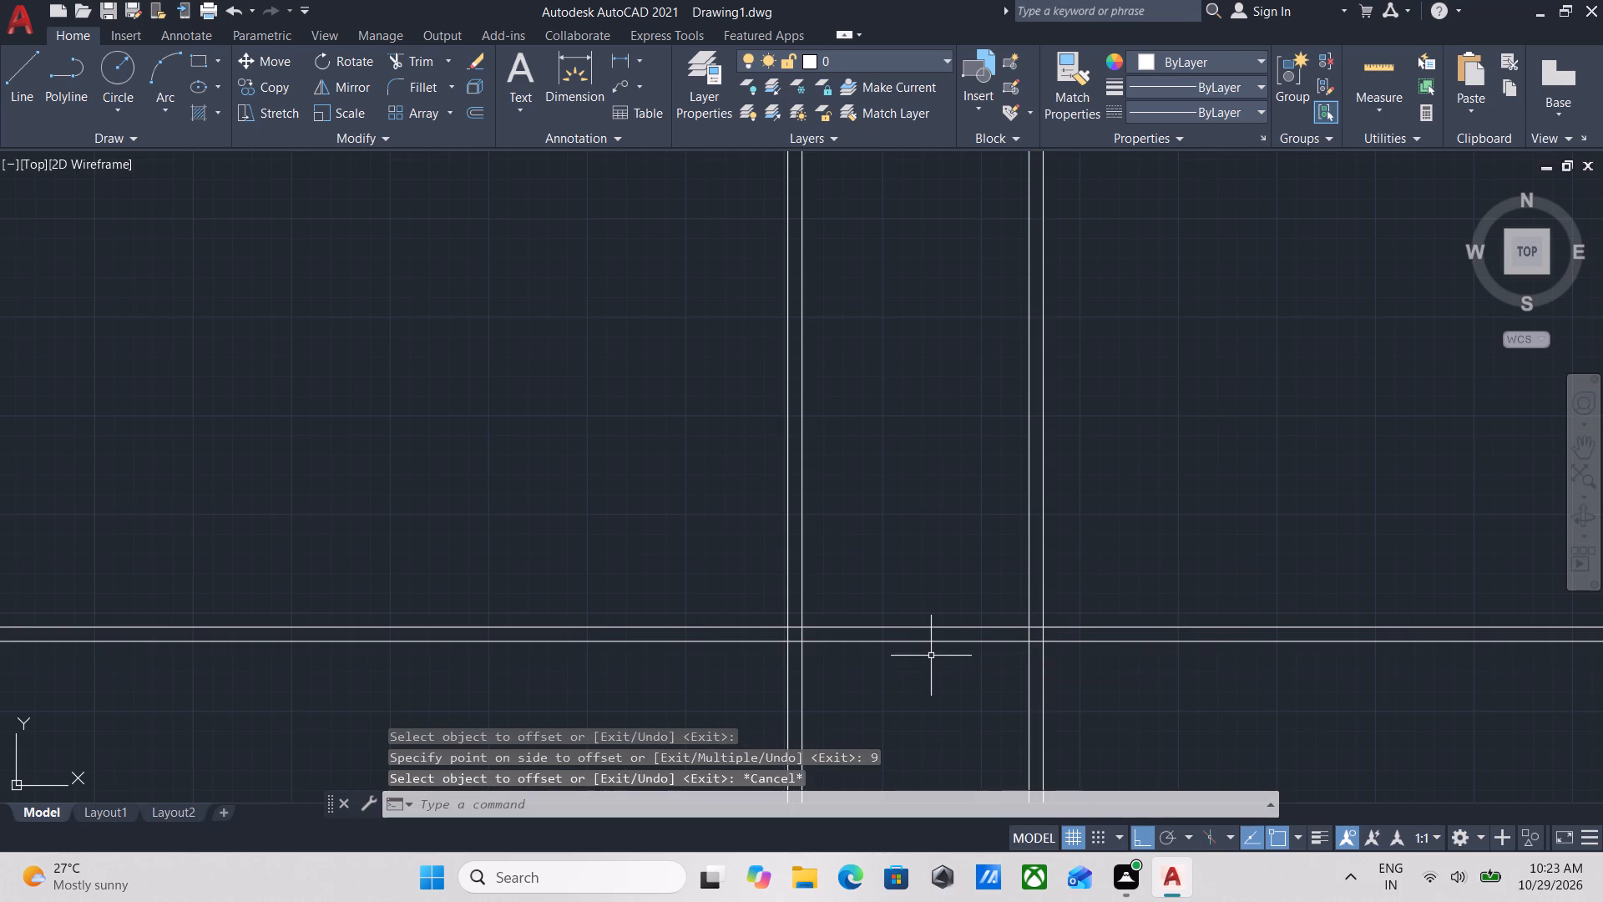
Trim the horizontal pair west of the first vertical wall and that wall's lines south of the horizontal pair to form the southwest corner.
{"action": "key", "text": "t"}
{"action": "key", "text": "r"}
{"action": "key", "text": "Return"}
{"action": "left_click", "coordinate": [617, 578]}
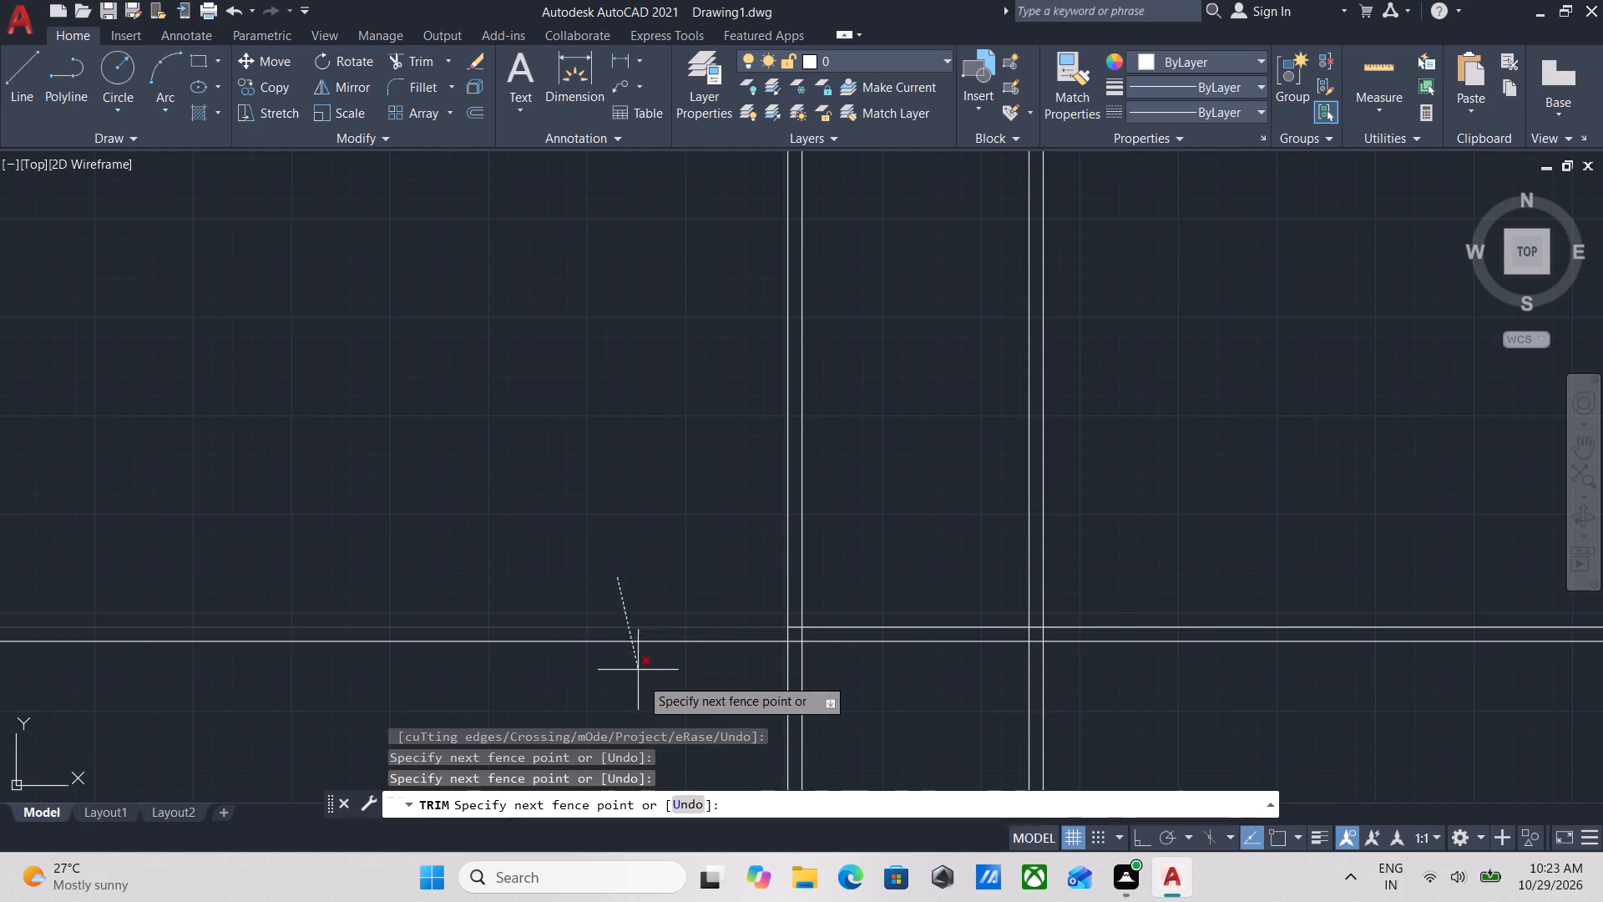
{"action": "left_click", "coordinate": [642, 684]}
{"action": "left_click", "coordinate": [845, 692]}
{"action": "left_click", "coordinate": [706, 689]}
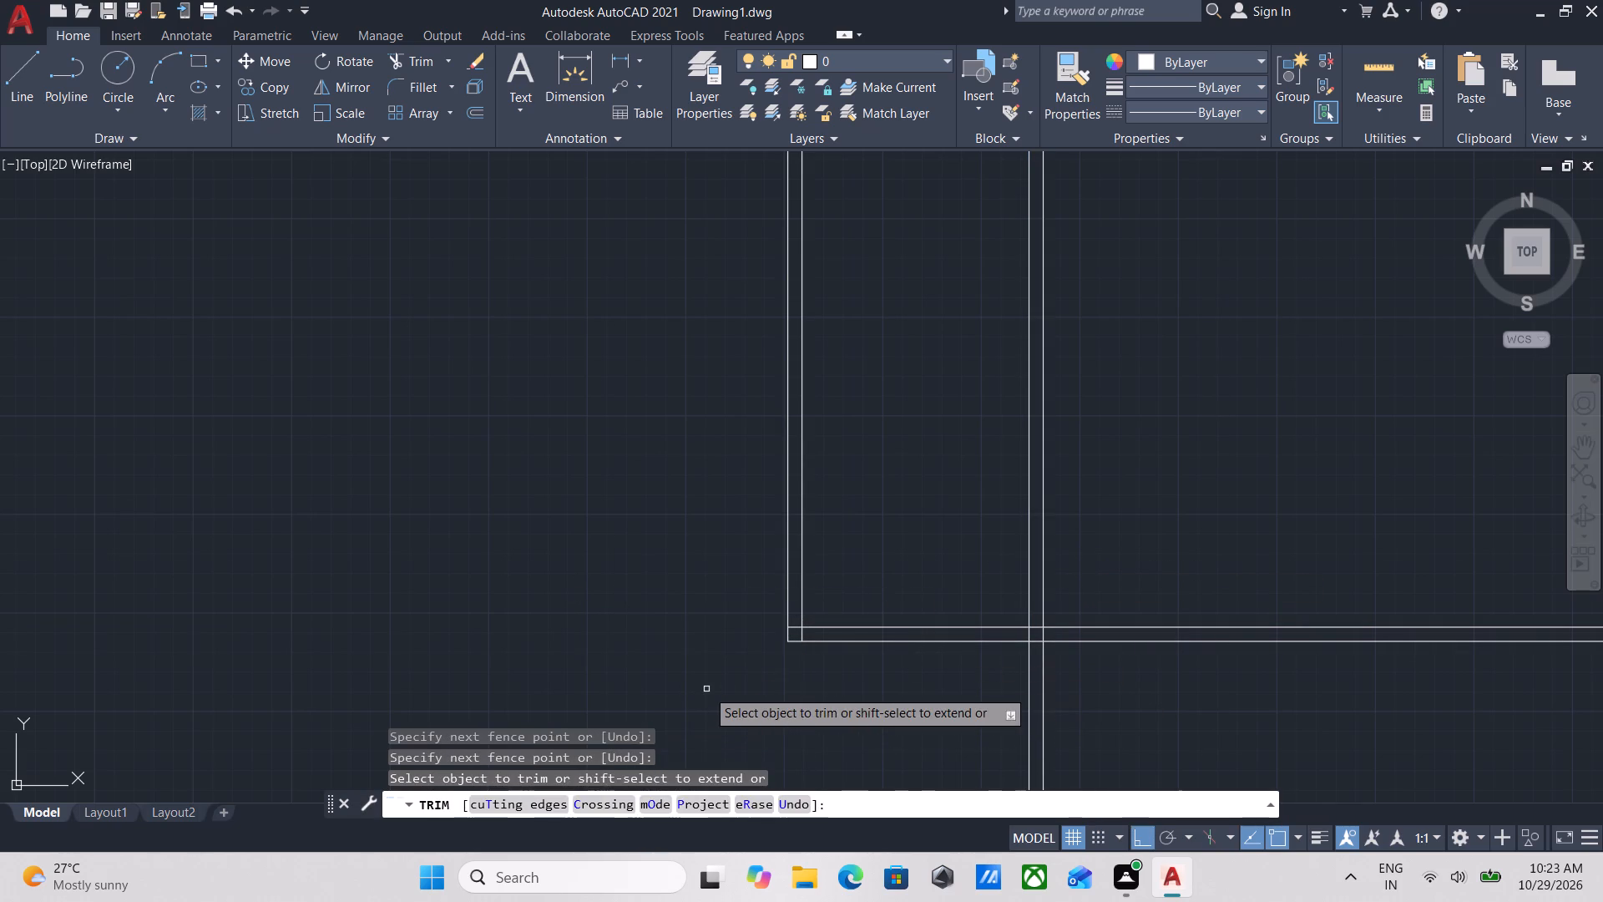
{"action": "key", "text": "Escape"}
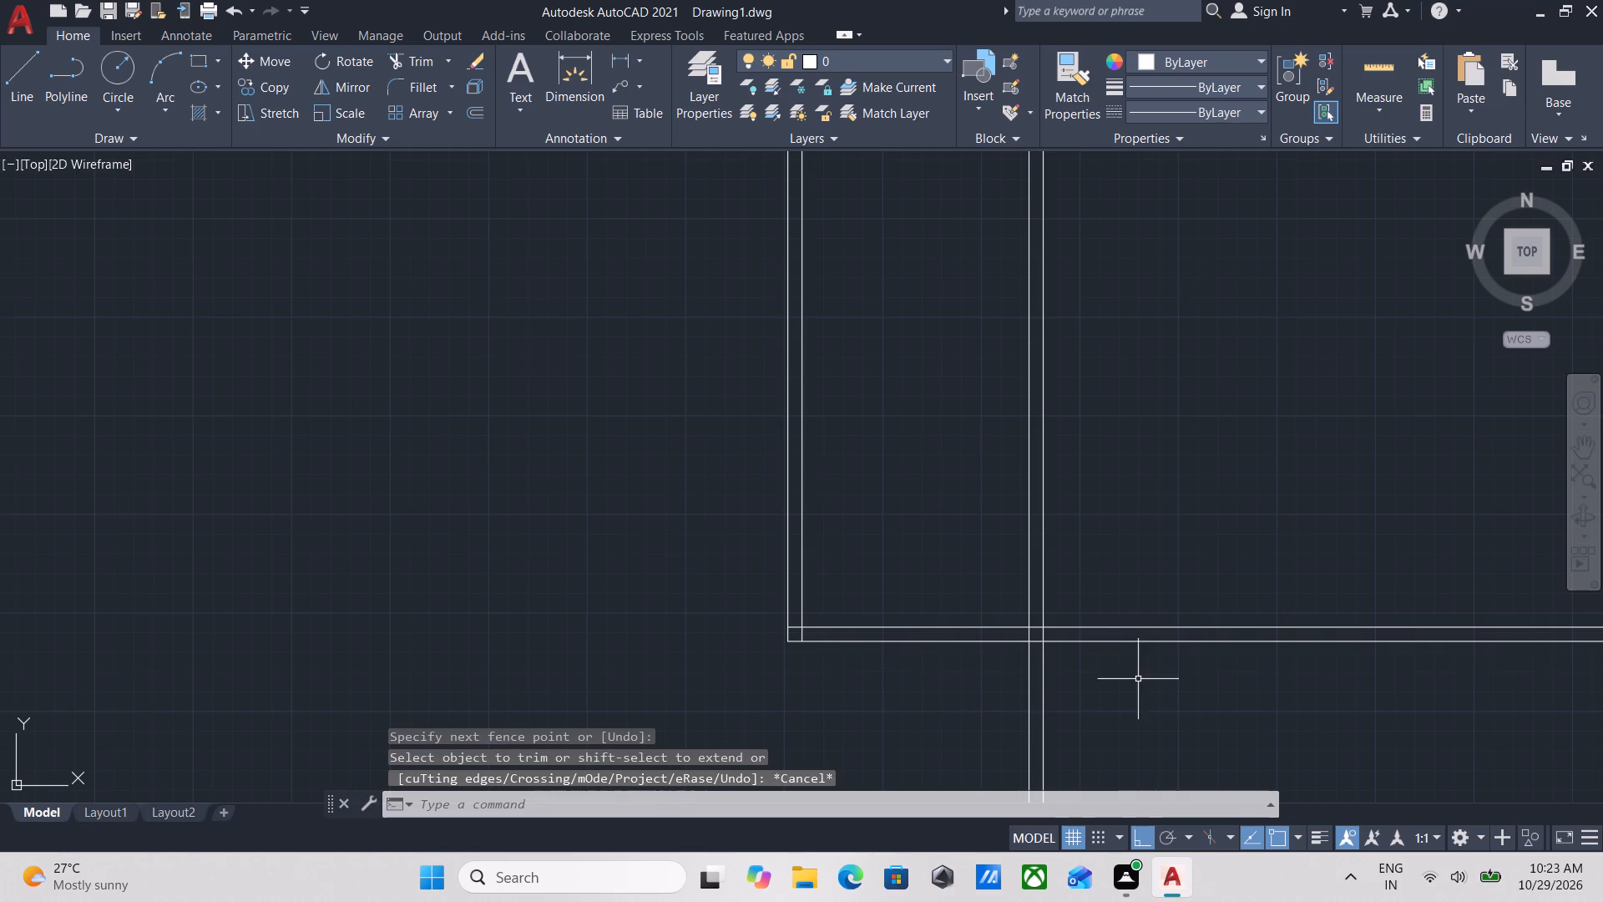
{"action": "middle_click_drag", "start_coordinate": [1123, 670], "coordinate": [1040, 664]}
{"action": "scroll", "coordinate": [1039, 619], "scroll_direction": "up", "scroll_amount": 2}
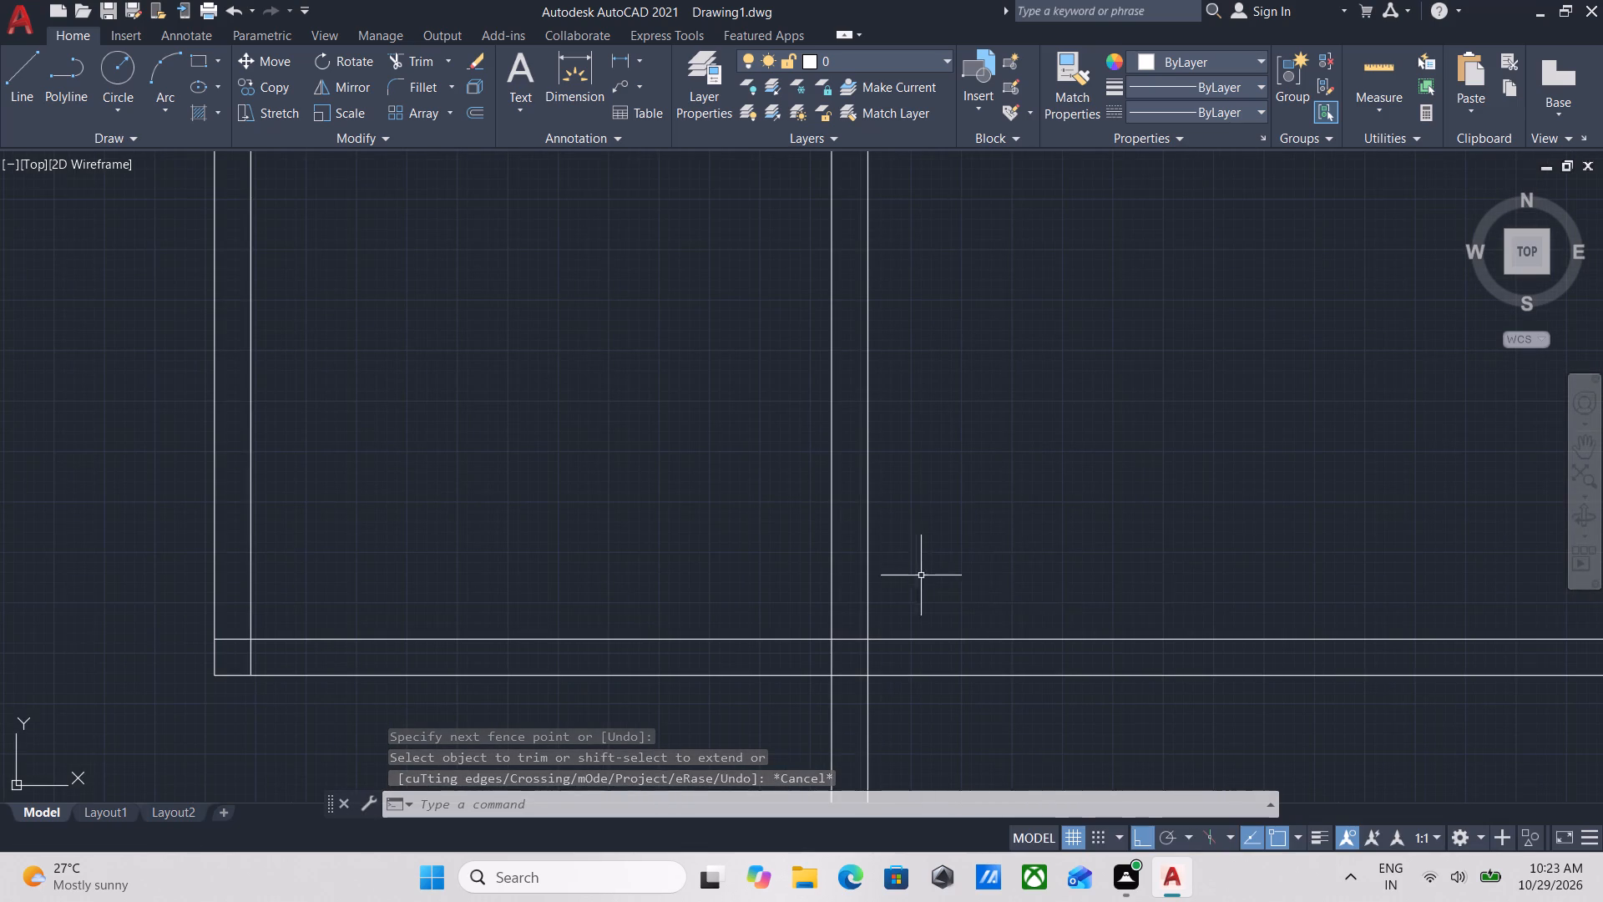
Offset the eastern line of the second vertical wall pair 15' to the east for the next room width.
{"action": "left_click", "coordinate": [916, 573]}
{"action": "left_click", "coordinate": [851, 504]}
{"action": "key", "text": "o"}
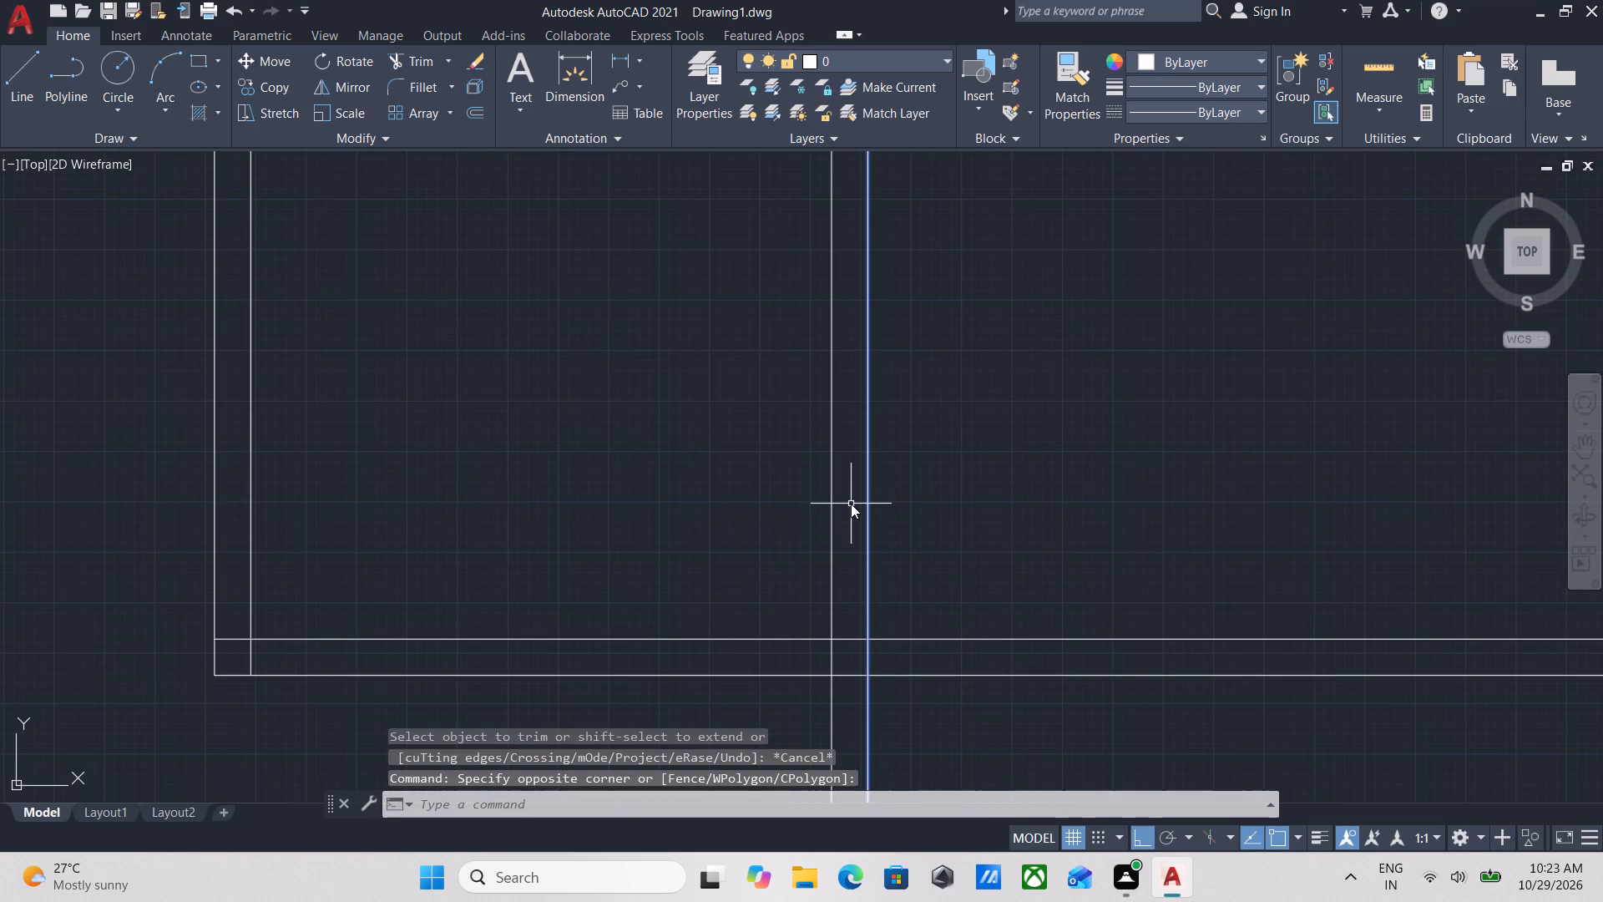
{"action": "key", "text": "Return"}
{"action": "left_click", "coordinate": [867, 518]}
{"action": "left_click", "coordinate": [1213, 497]}
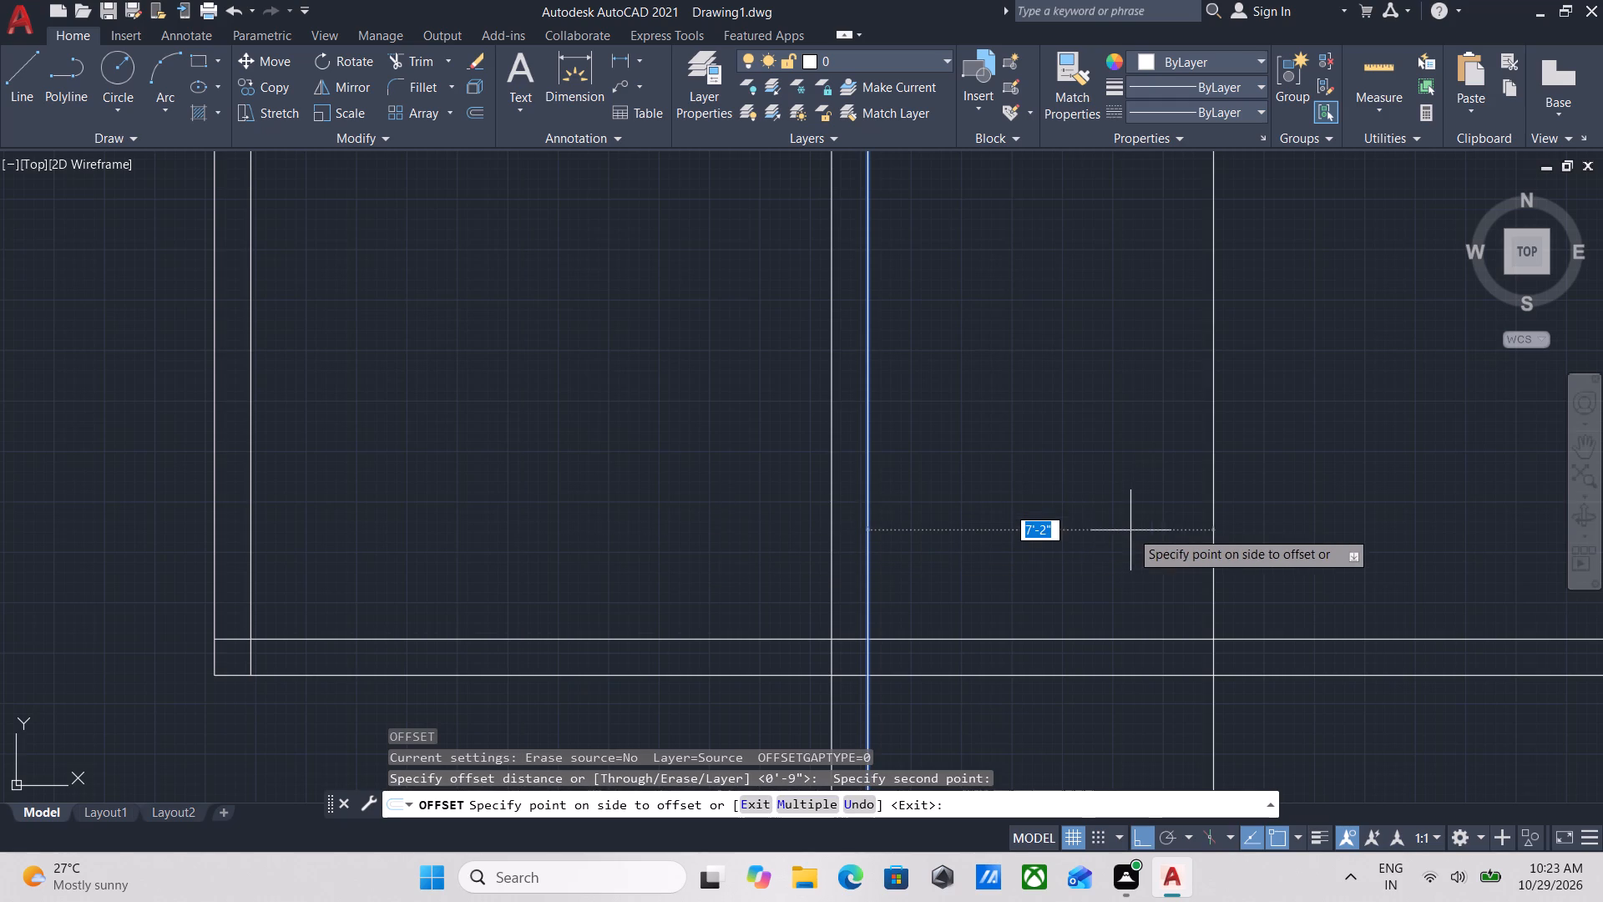
{"action": "key", "text": "1"}
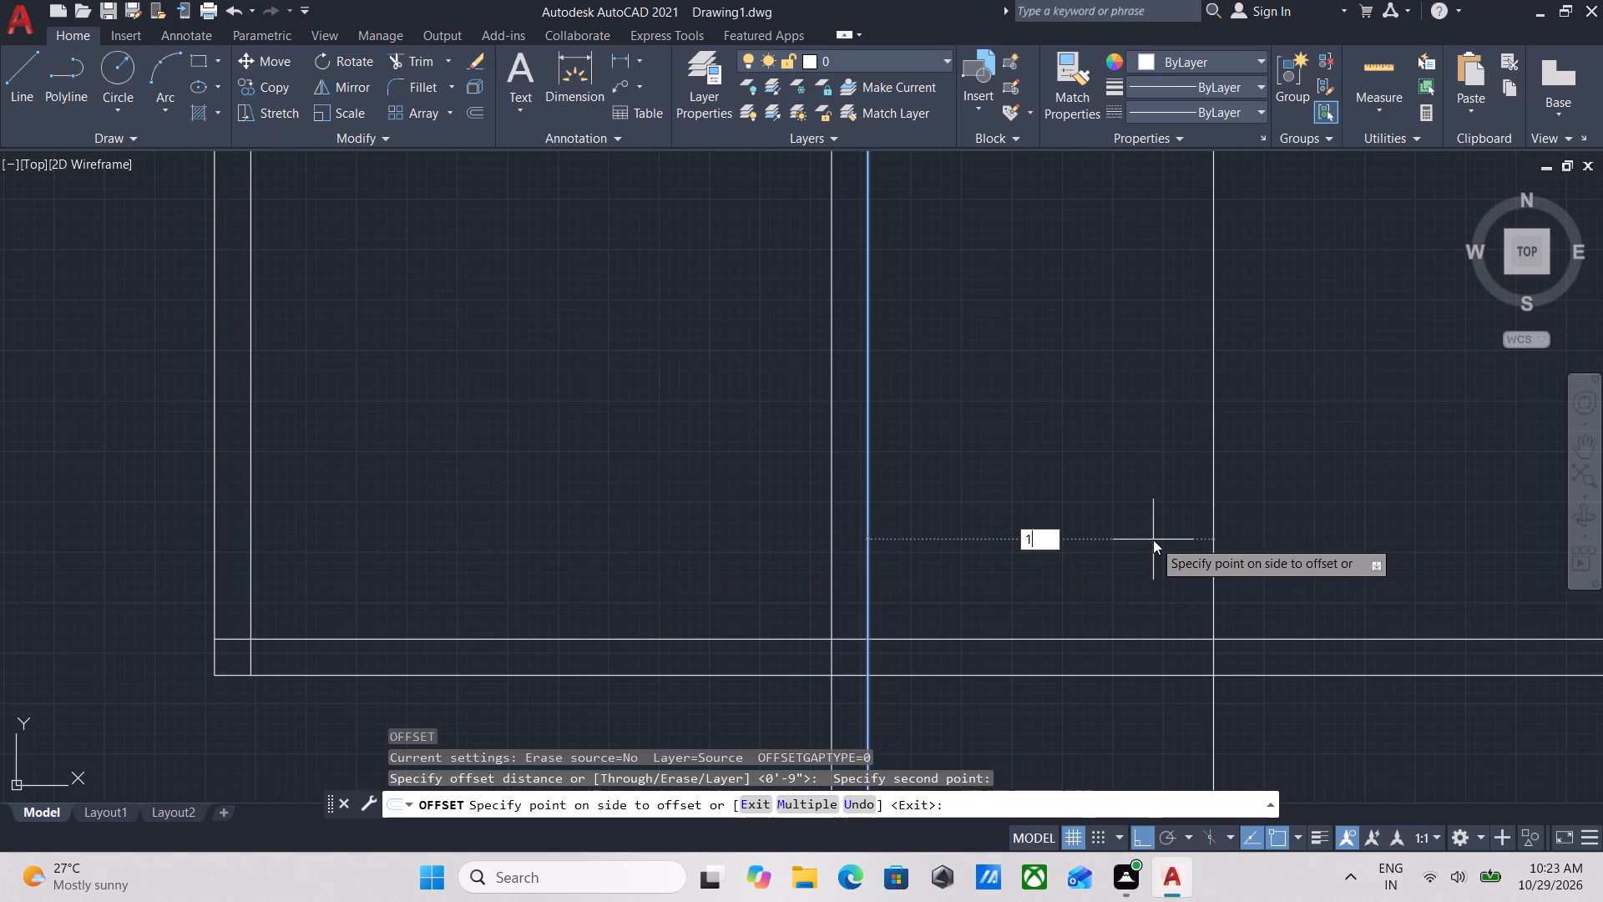
{"action": "key", "text": "5"}
{"action": "key", "text": "apostrophe"}
{"action": "key", "text": "Return"}
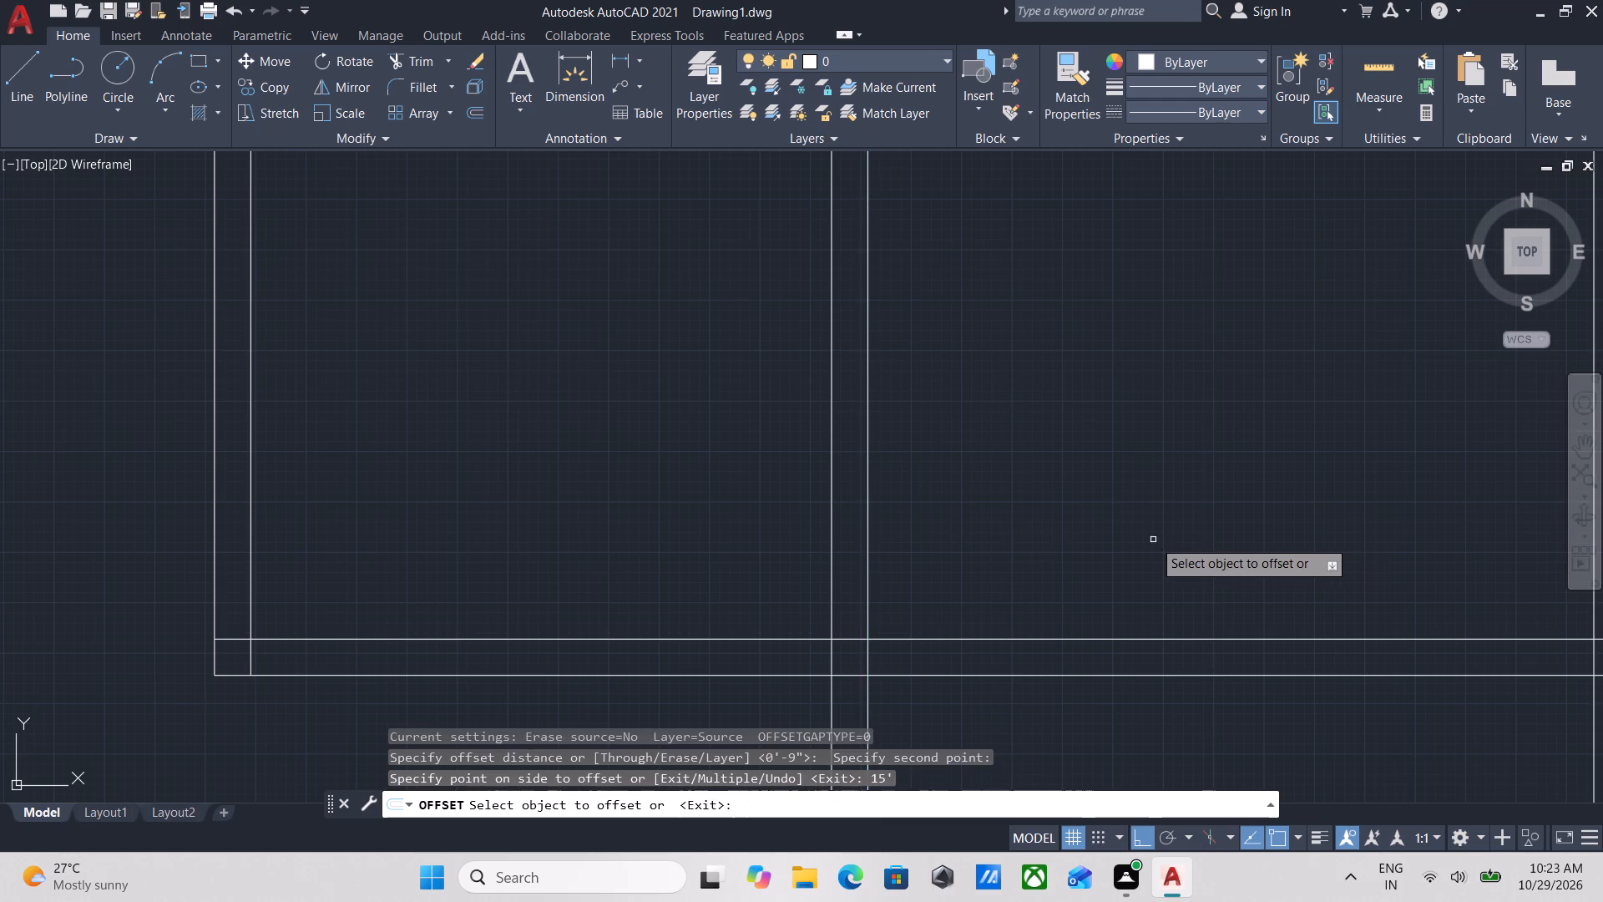
Offset the easternmost vertical line 9" to the east to complete the third vertical wall pair.
{"action": "scroll", "coordinate": [1213, 546], "scroll_direction": "down", "scroll_amount": 3}
{"action": "middle_click_drag", "start_coordinate": [1191, 546], "coordinate": [746, 570]}
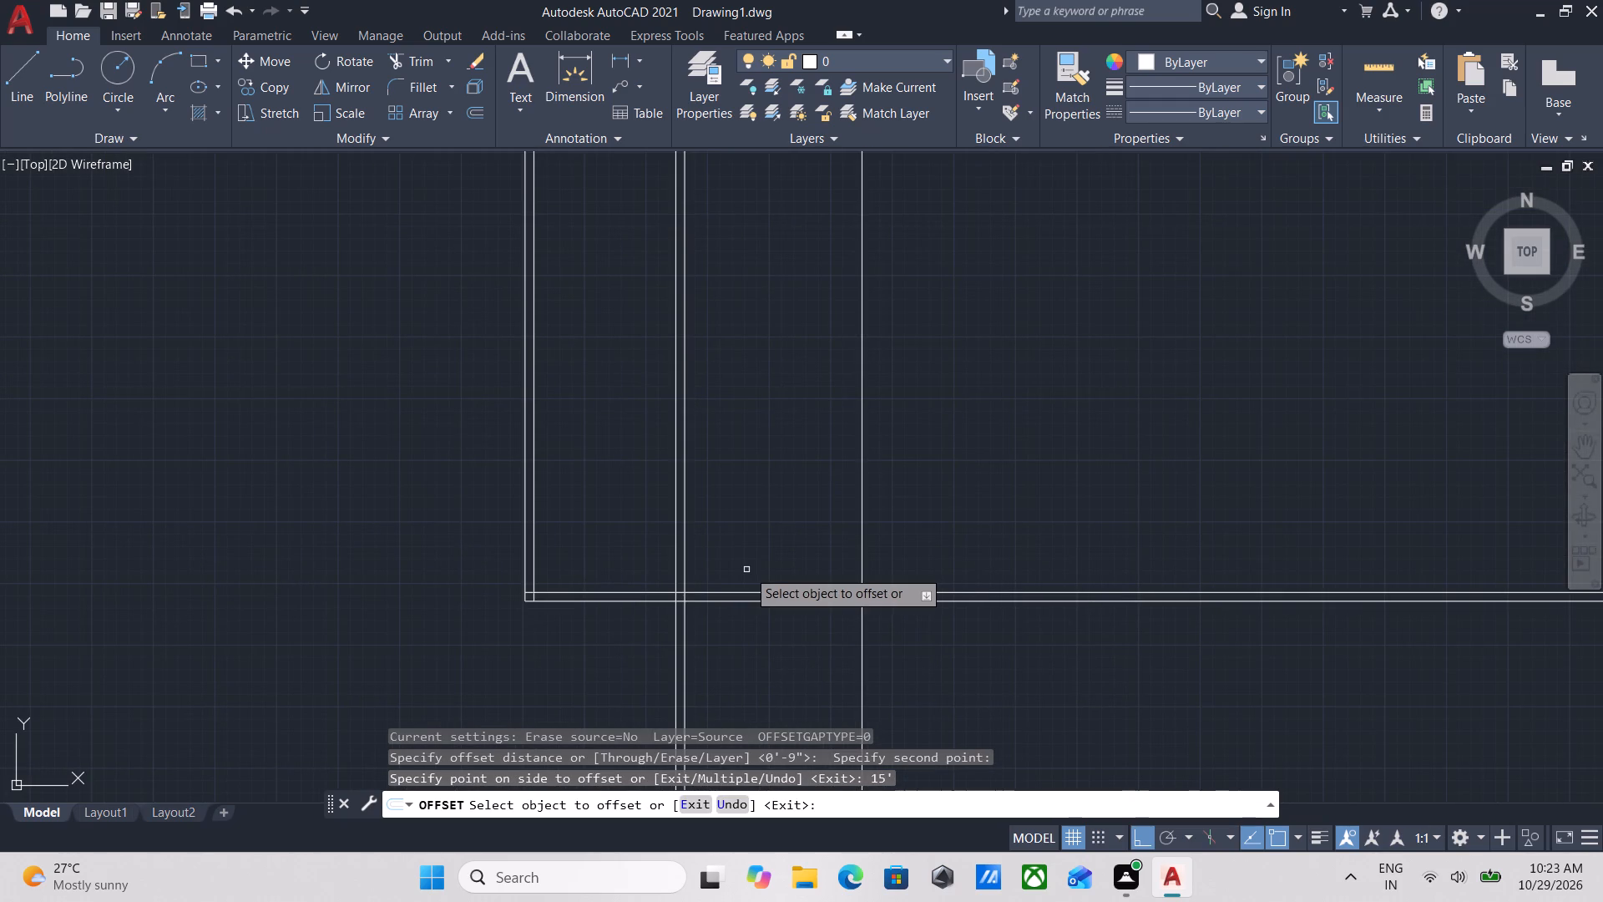
{"action": "scroll", "coordinate": [886, 585], "scroll_direction": "up", "scroll_amount": 2}
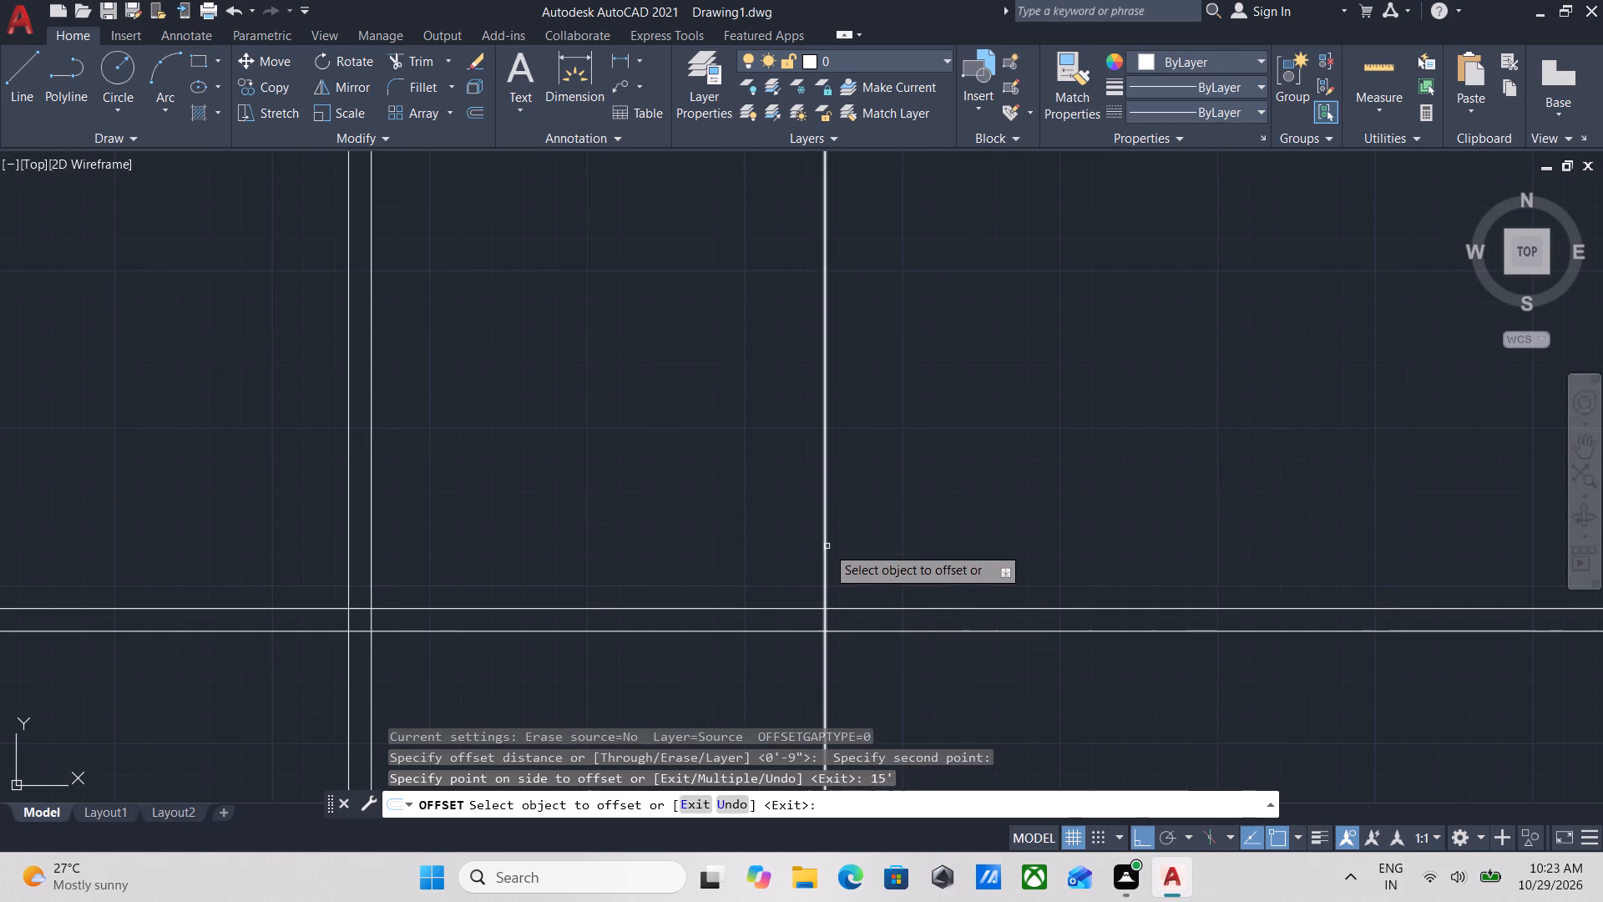
{"action": "left_click", "coordinate": [827, 546]}
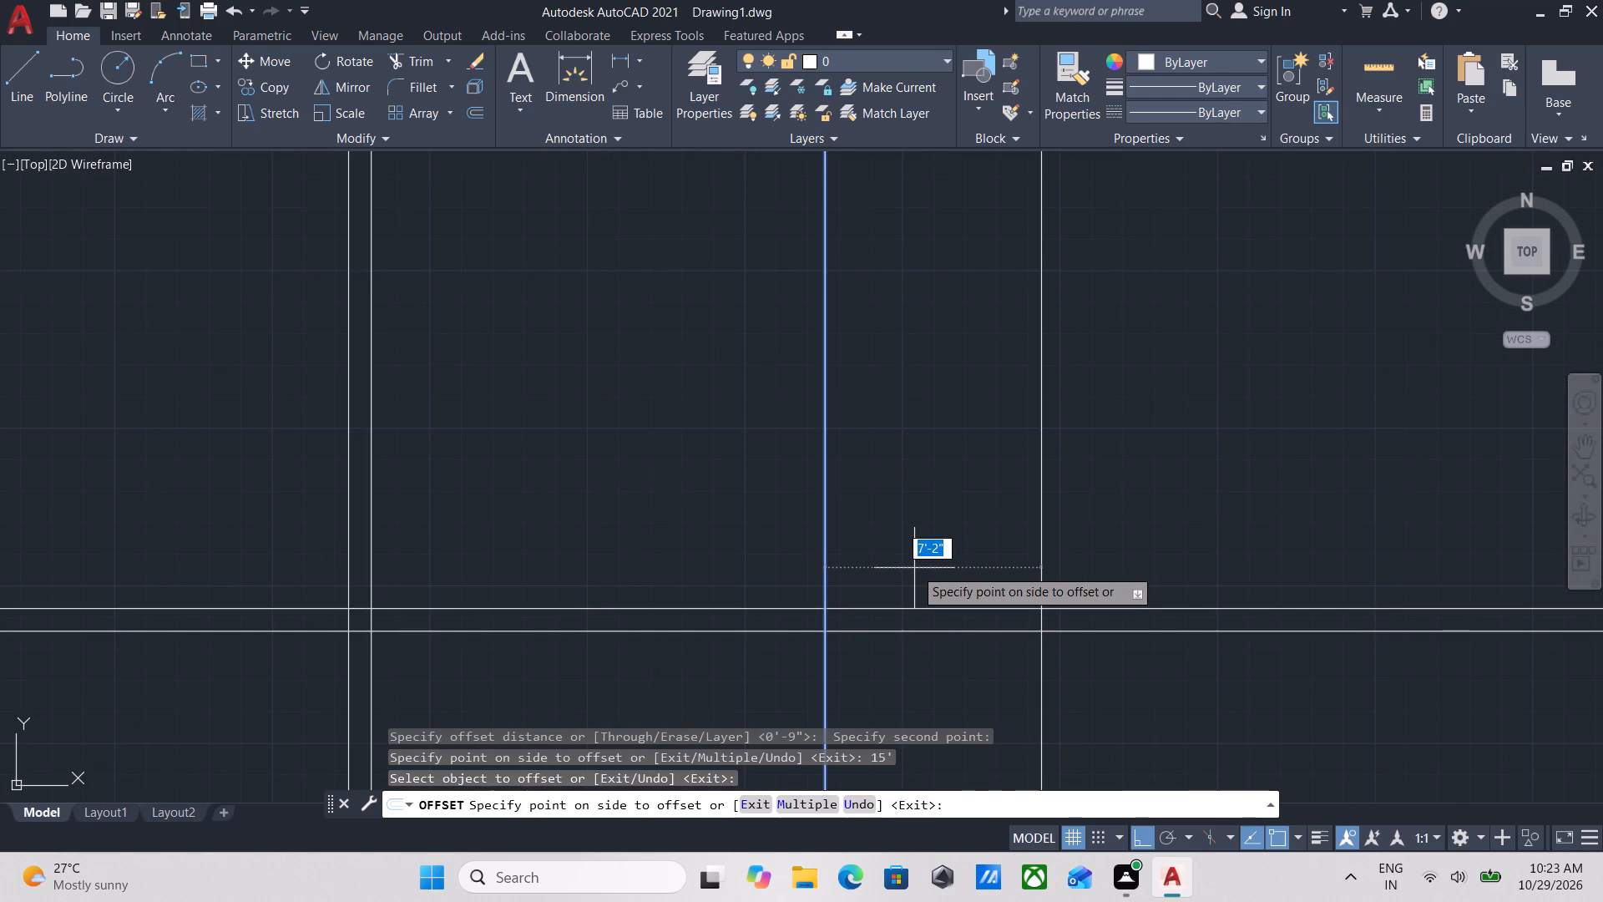
{"action": "key", "text": "9"}
{"action": "key", "text": "Return"}
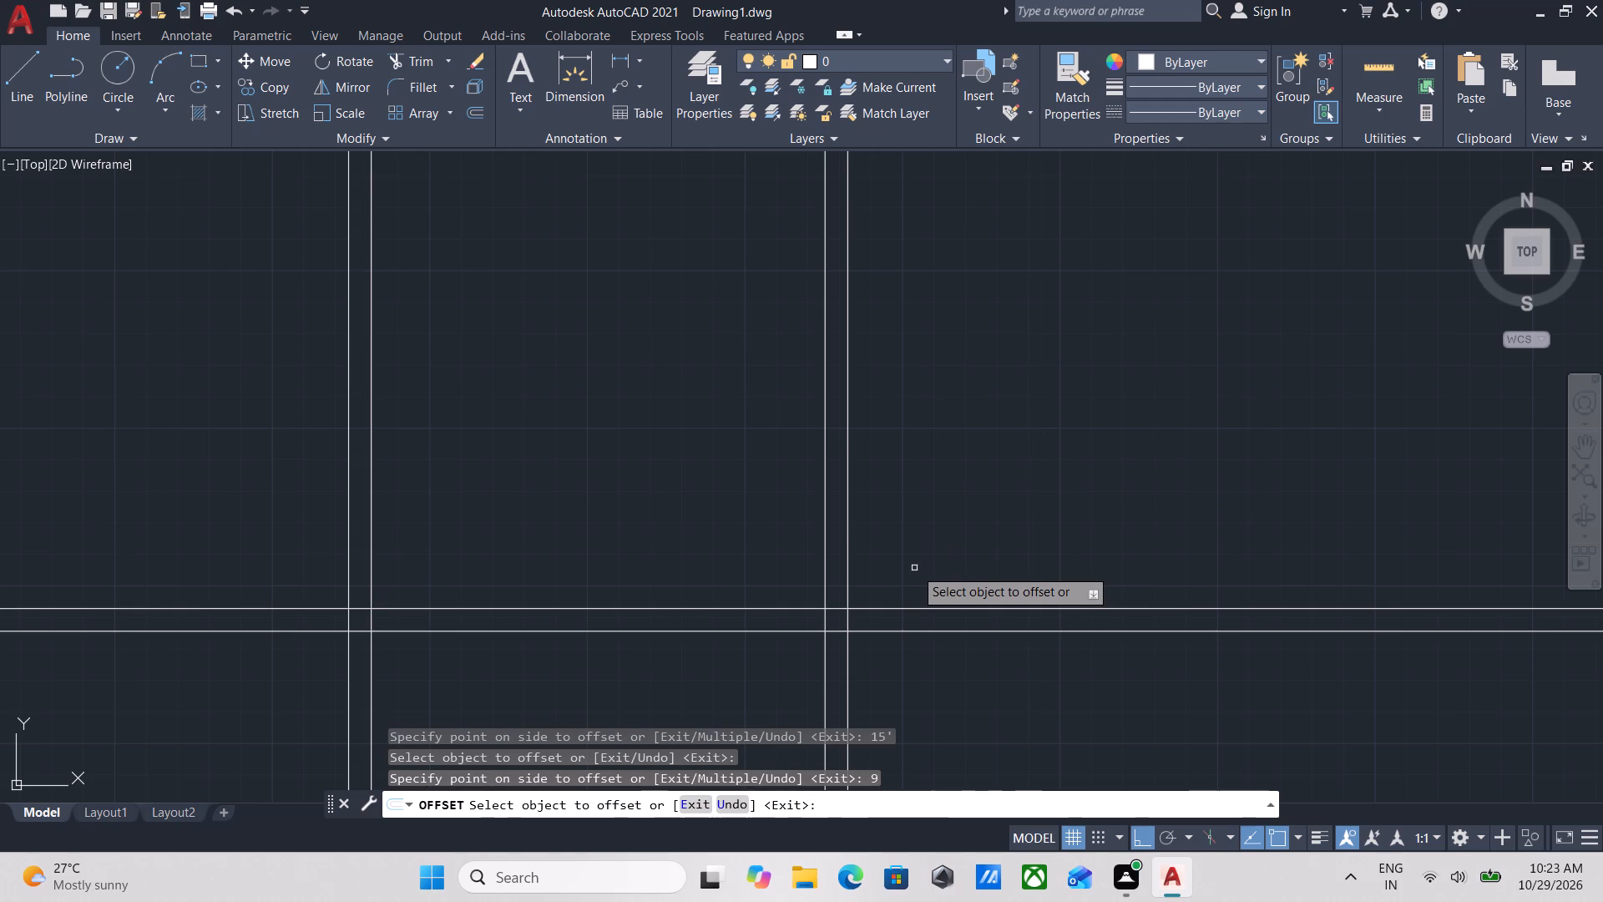
{"action": "key", "text": "Escape"}
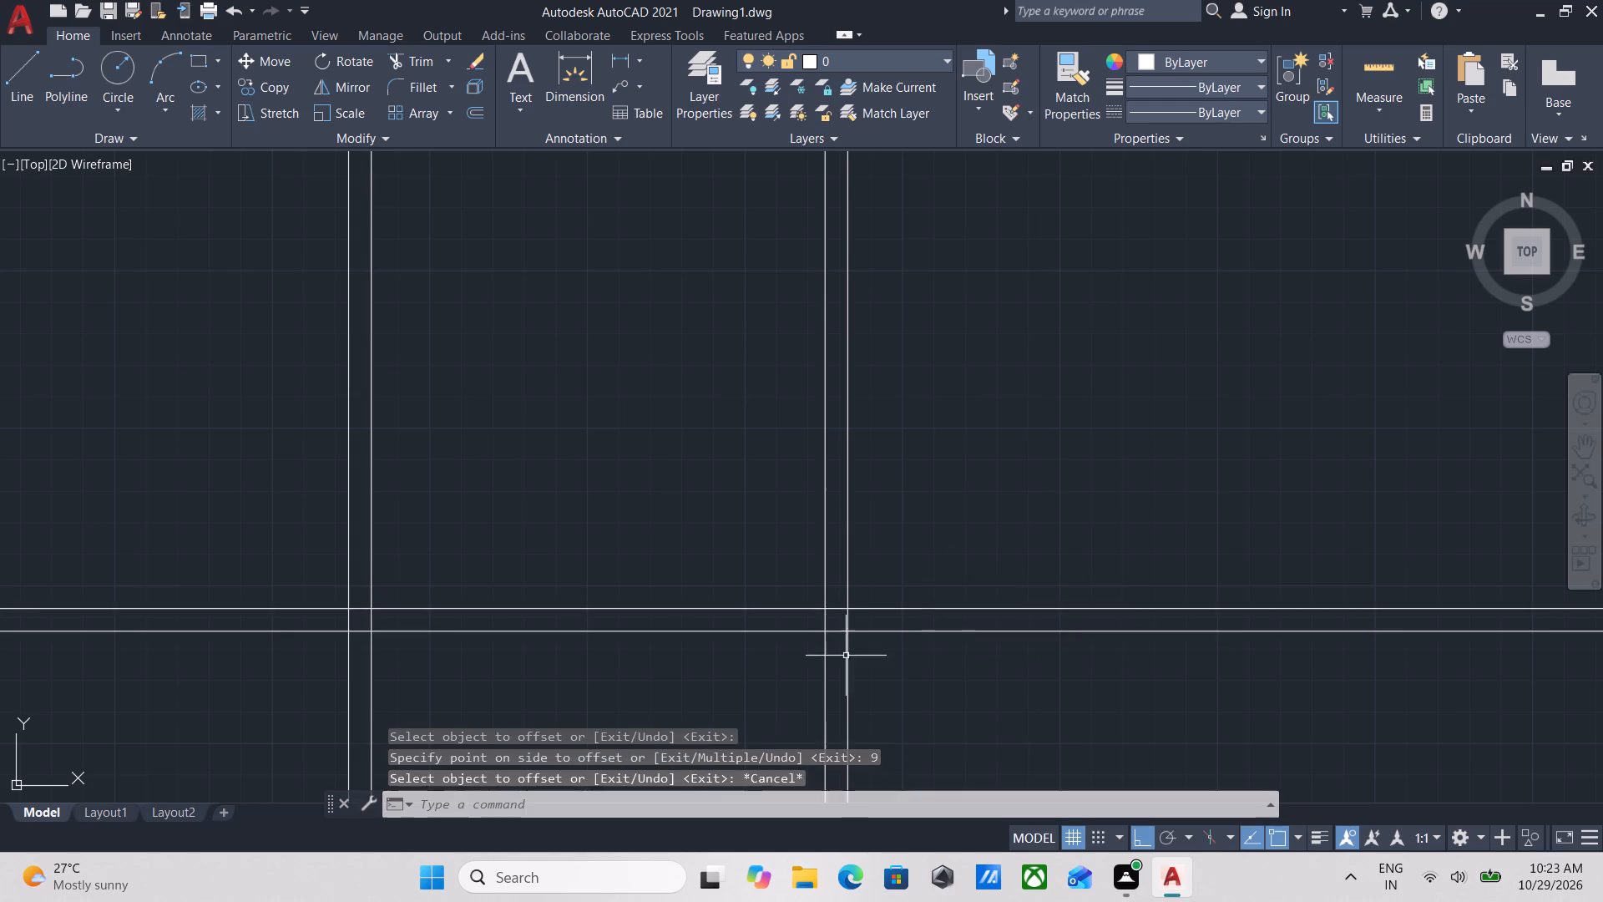
Trim both horizontal wall lines where they cross between the two lines of the third vertical wall pair.
{"action": "scroll", "coordinate": [821, 656], "scroll_direction": "up", "scroll_amount": 2}
{"action": "scroll", "coordinate": [840, 619], "scroll_direction": "down", "scroll_amount": 1}
{"action": "middle_click", "coordinate": [840, 619]}
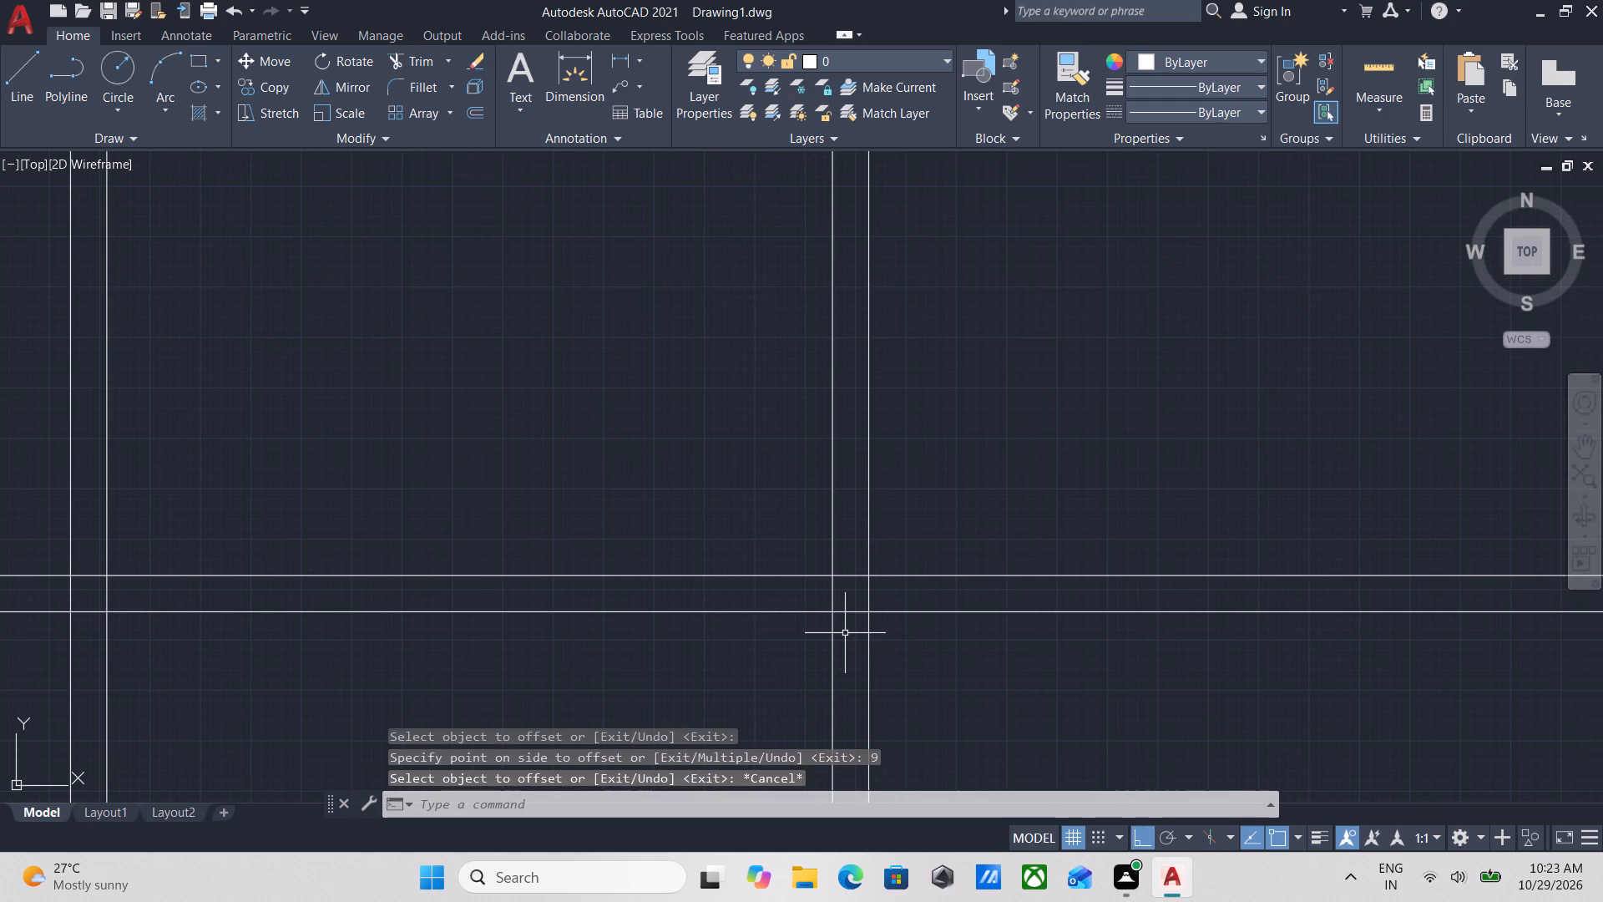
{"action": "type", "text": "tr"}
{"action": "key", "text": "Return"}
{"action": "left_click", "coordinate": [846, 633]}
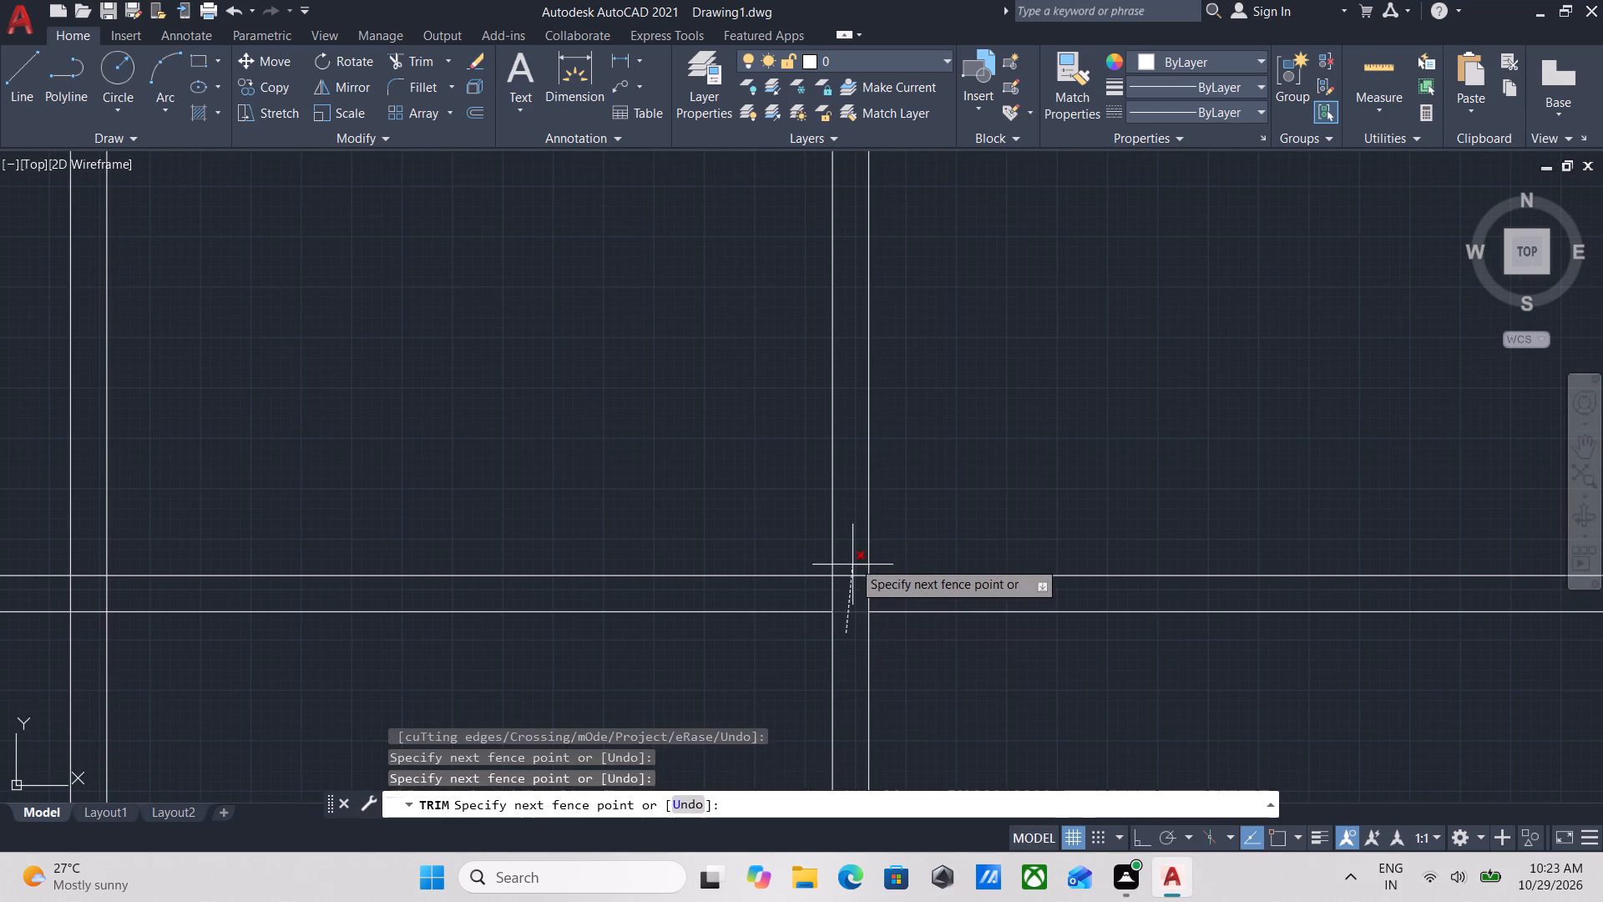
{"action": "left_click", "coordinate": [851, 537]}
{"action": "key", "text": "Escape"}
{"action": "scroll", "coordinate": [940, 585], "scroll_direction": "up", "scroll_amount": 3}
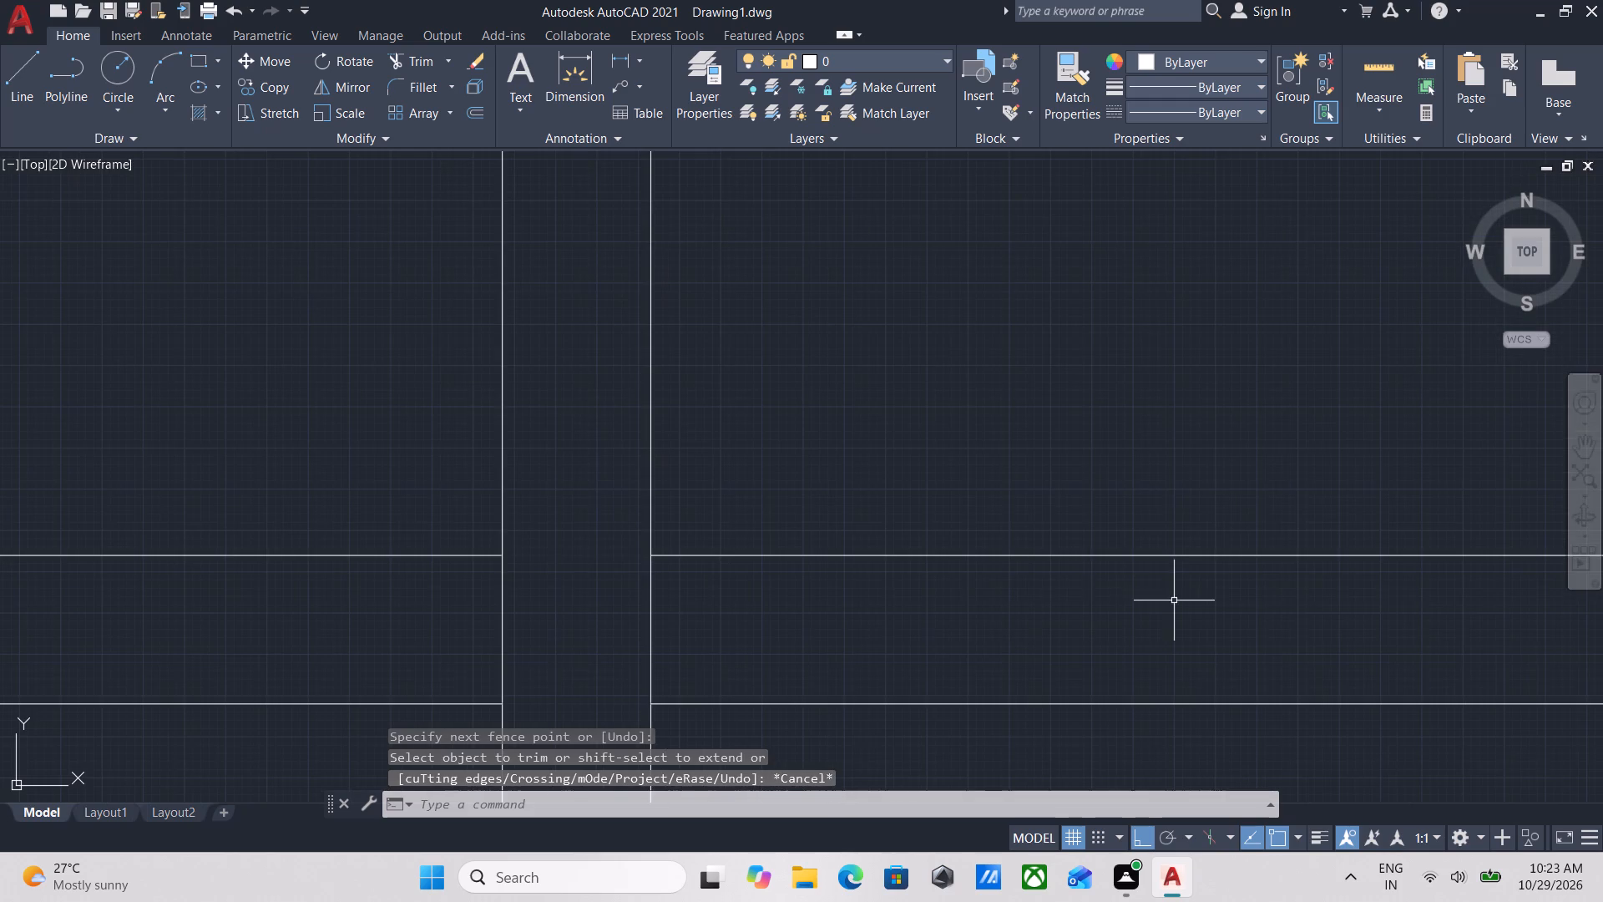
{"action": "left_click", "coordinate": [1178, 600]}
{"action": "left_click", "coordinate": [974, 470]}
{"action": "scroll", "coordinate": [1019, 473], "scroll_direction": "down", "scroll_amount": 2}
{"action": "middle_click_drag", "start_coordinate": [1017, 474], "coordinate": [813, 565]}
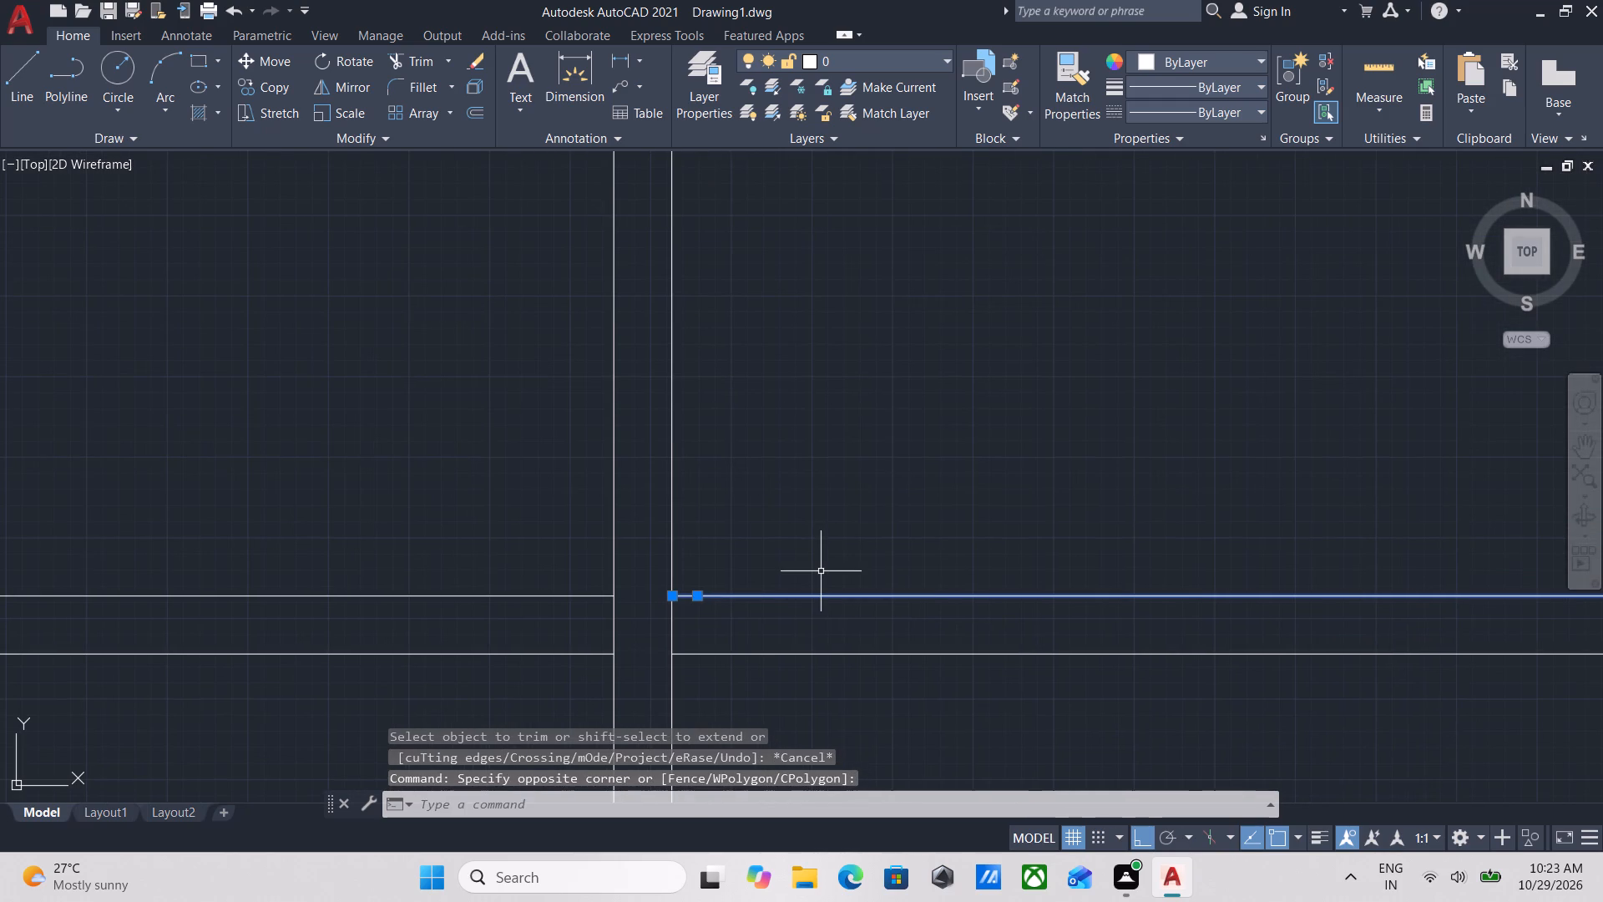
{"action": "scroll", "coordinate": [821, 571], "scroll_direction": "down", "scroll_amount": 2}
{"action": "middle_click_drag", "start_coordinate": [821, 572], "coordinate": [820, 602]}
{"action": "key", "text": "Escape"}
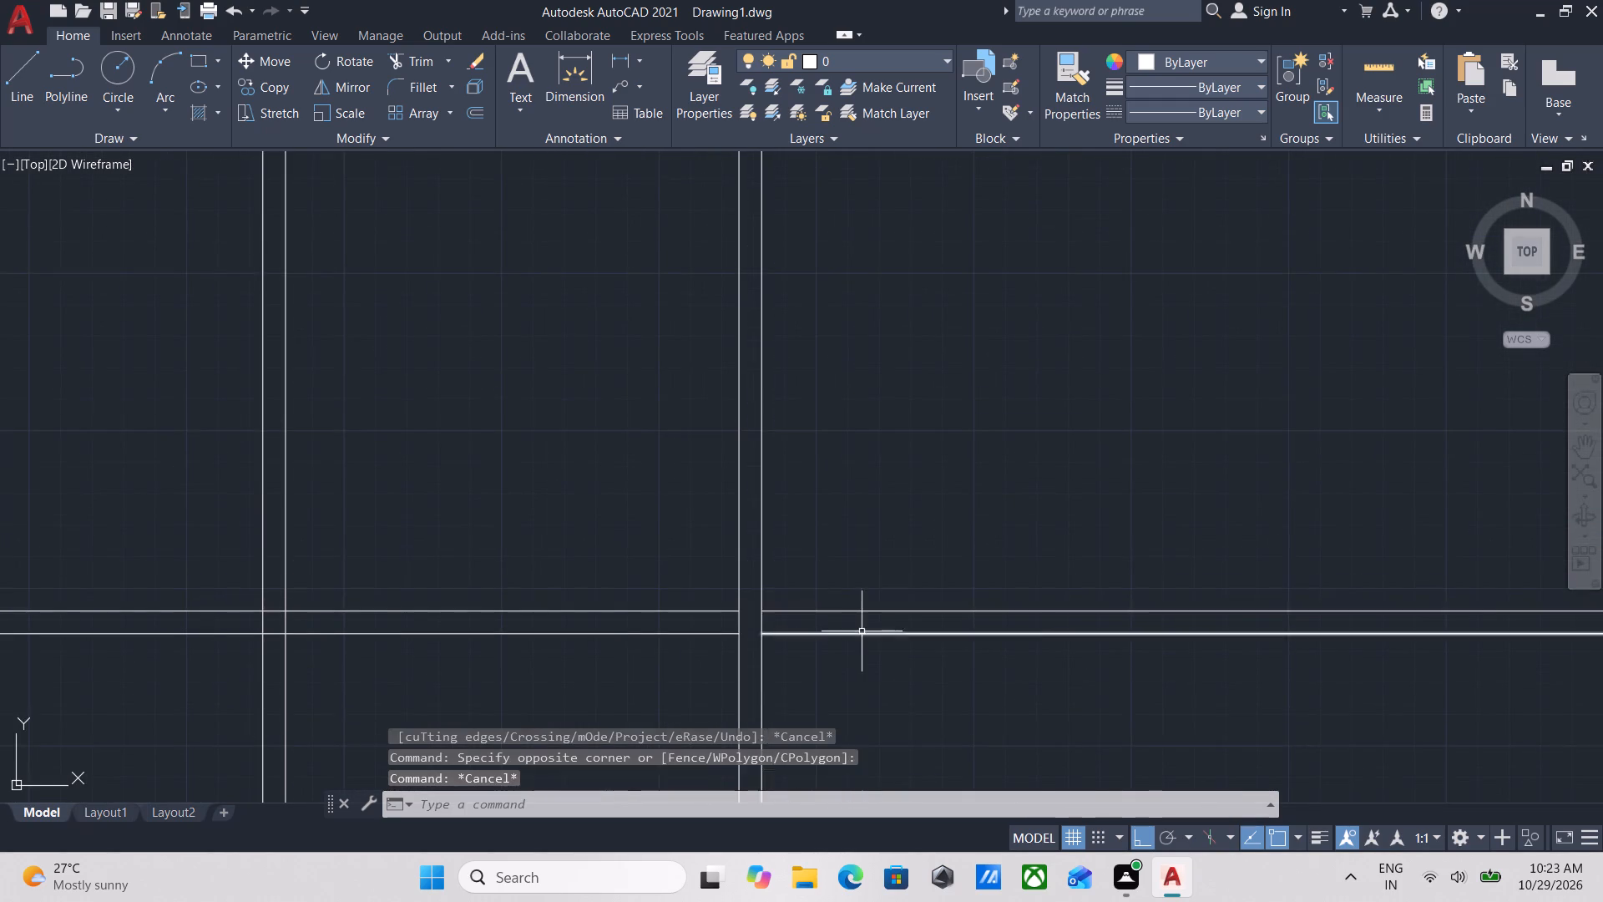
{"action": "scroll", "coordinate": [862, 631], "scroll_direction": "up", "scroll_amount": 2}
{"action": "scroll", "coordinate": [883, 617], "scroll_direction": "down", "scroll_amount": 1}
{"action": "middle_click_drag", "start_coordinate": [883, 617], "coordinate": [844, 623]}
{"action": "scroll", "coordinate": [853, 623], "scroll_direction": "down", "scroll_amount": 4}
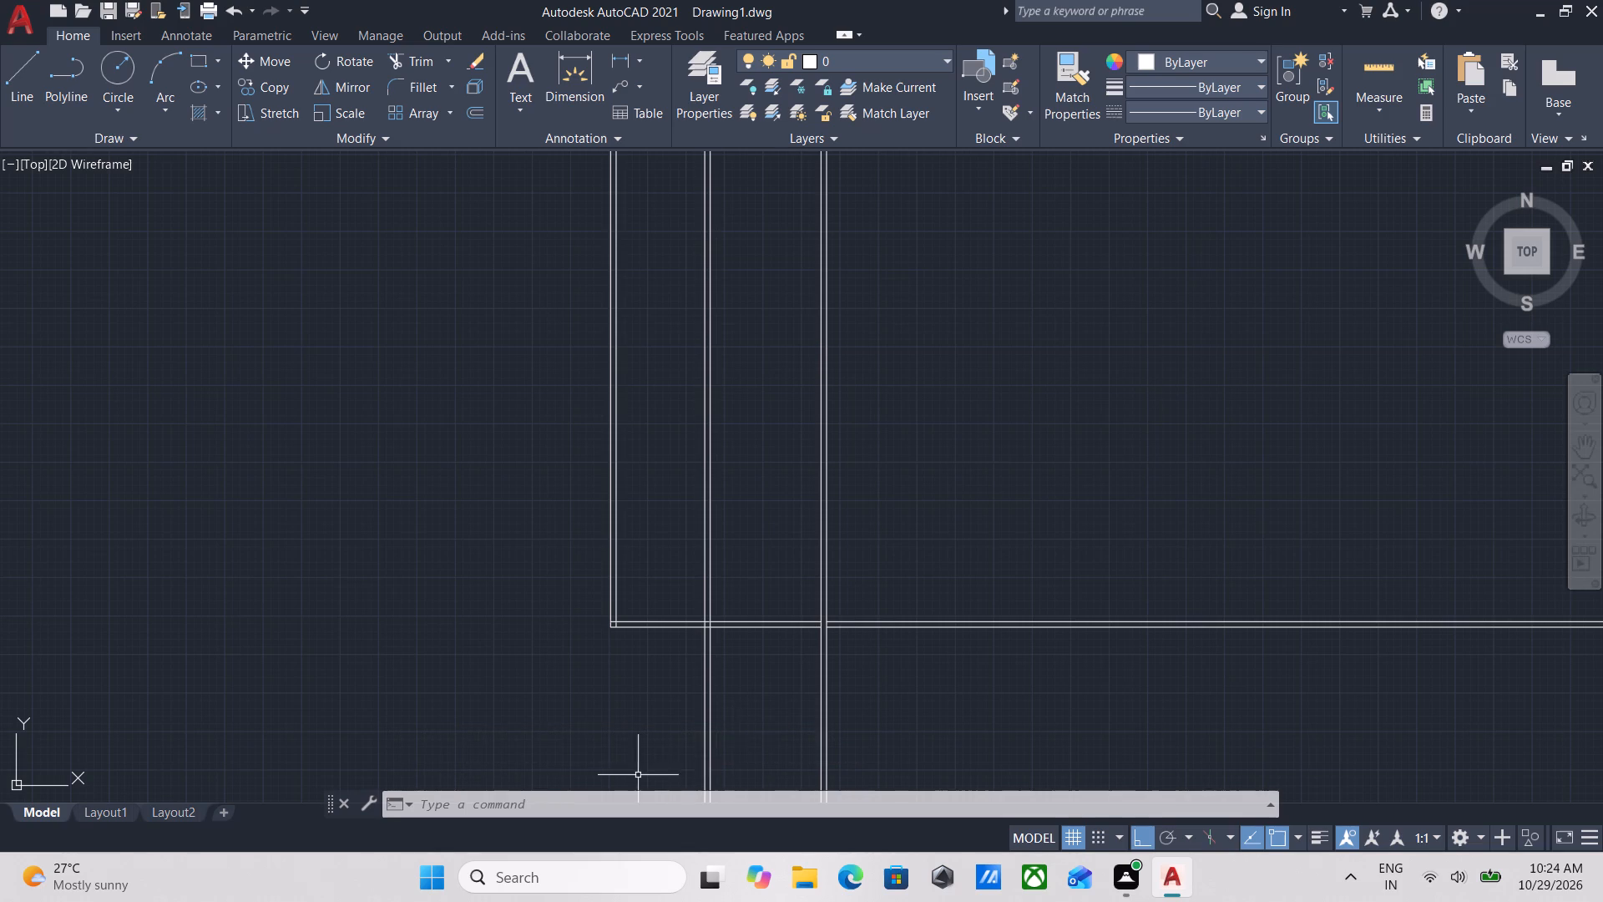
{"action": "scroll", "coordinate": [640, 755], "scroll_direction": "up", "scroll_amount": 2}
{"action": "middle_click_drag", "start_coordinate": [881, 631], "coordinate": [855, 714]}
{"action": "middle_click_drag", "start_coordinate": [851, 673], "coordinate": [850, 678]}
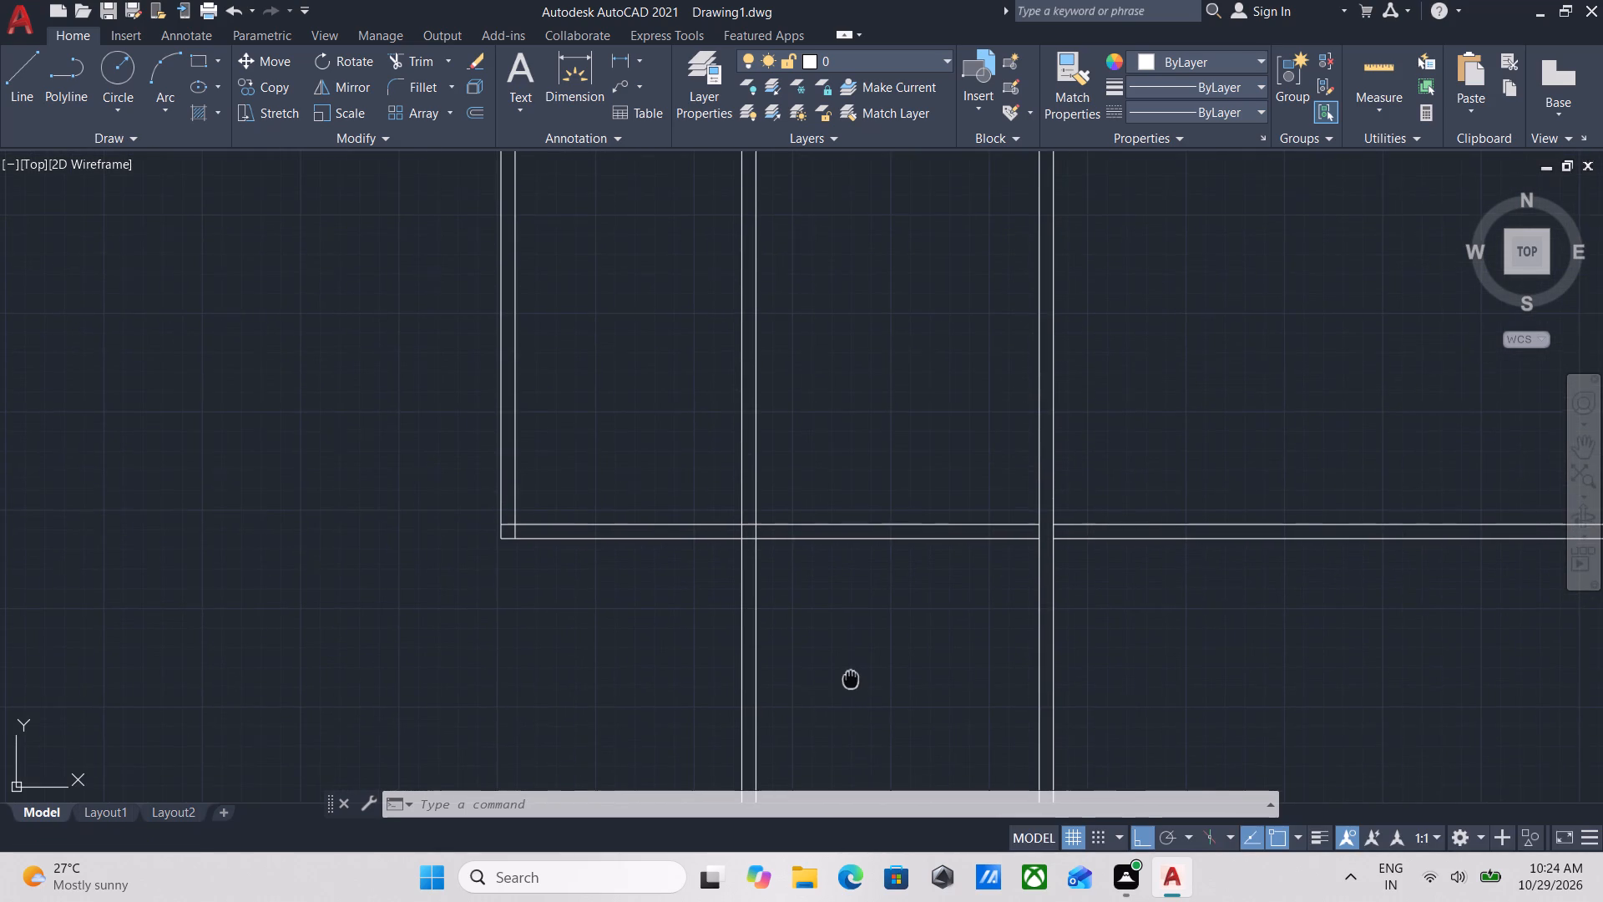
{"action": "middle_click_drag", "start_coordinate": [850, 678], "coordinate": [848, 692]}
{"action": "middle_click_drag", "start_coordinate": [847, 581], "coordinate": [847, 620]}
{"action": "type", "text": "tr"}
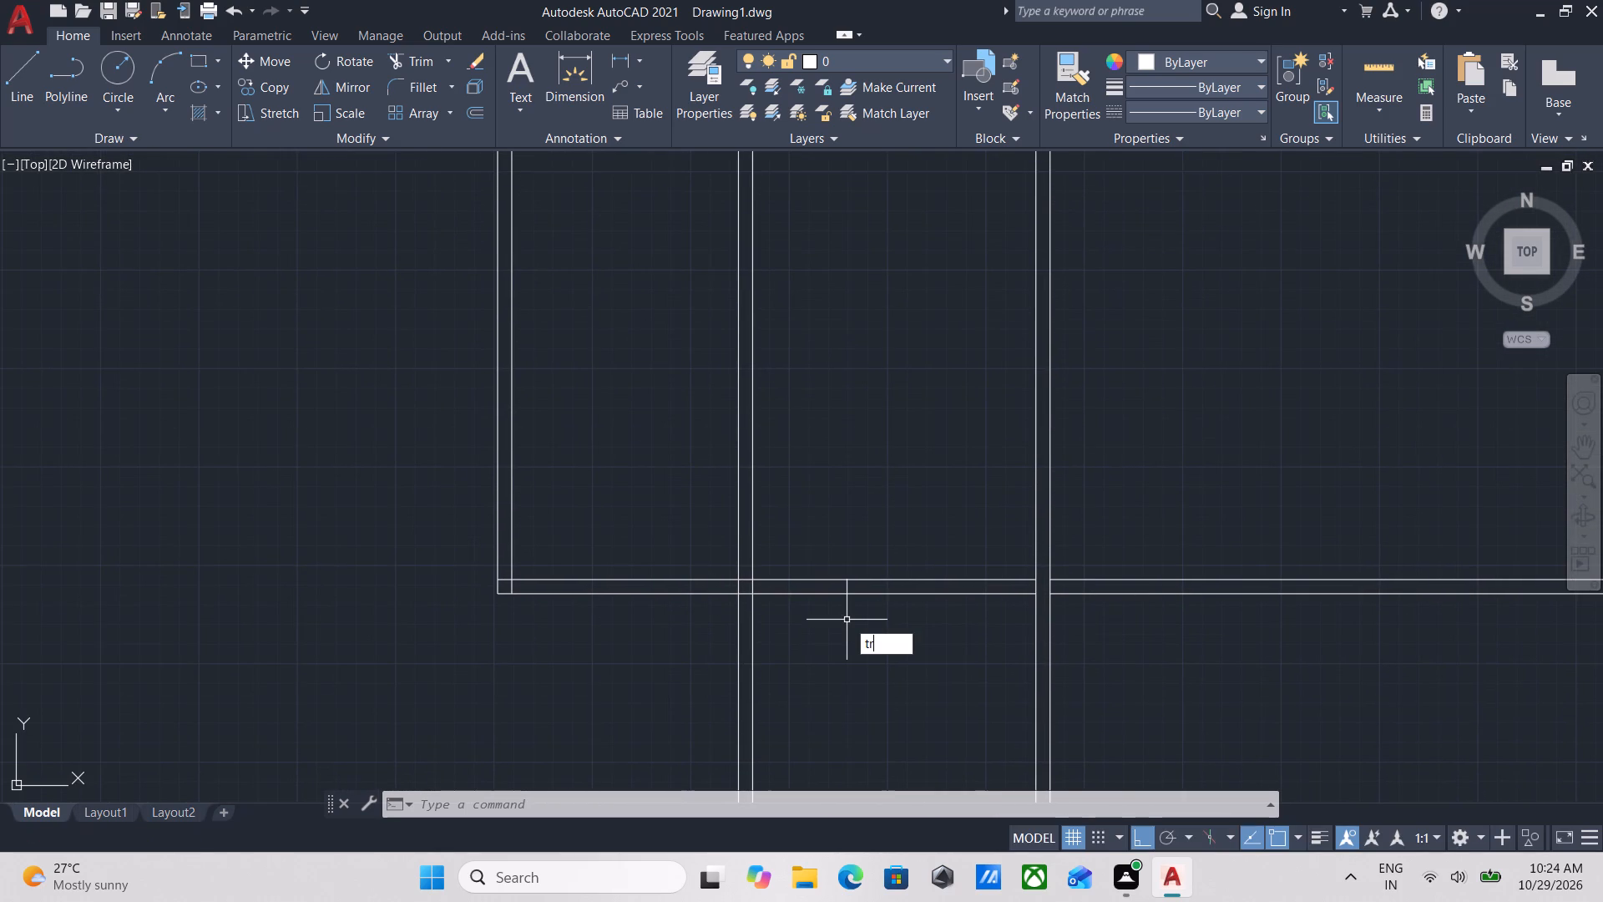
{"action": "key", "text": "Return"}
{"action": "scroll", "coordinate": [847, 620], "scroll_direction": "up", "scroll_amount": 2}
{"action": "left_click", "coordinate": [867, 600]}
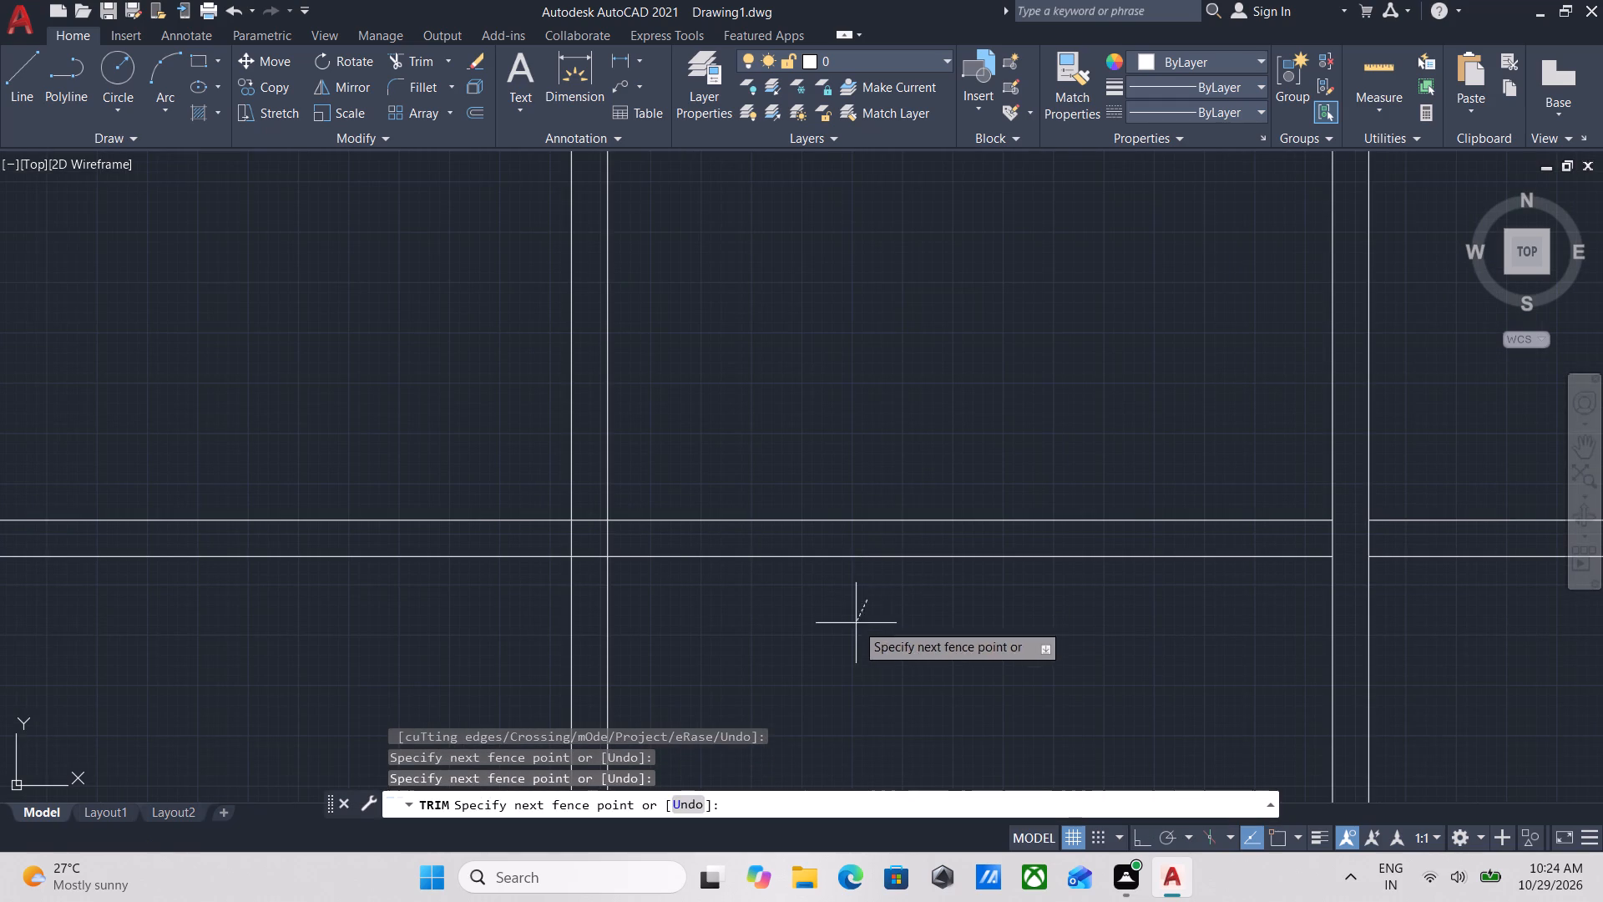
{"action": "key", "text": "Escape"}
Trim the southern horizontal wall line between the two lines of the second vertical wall pair.
{"action": "type", "text": "tr"}
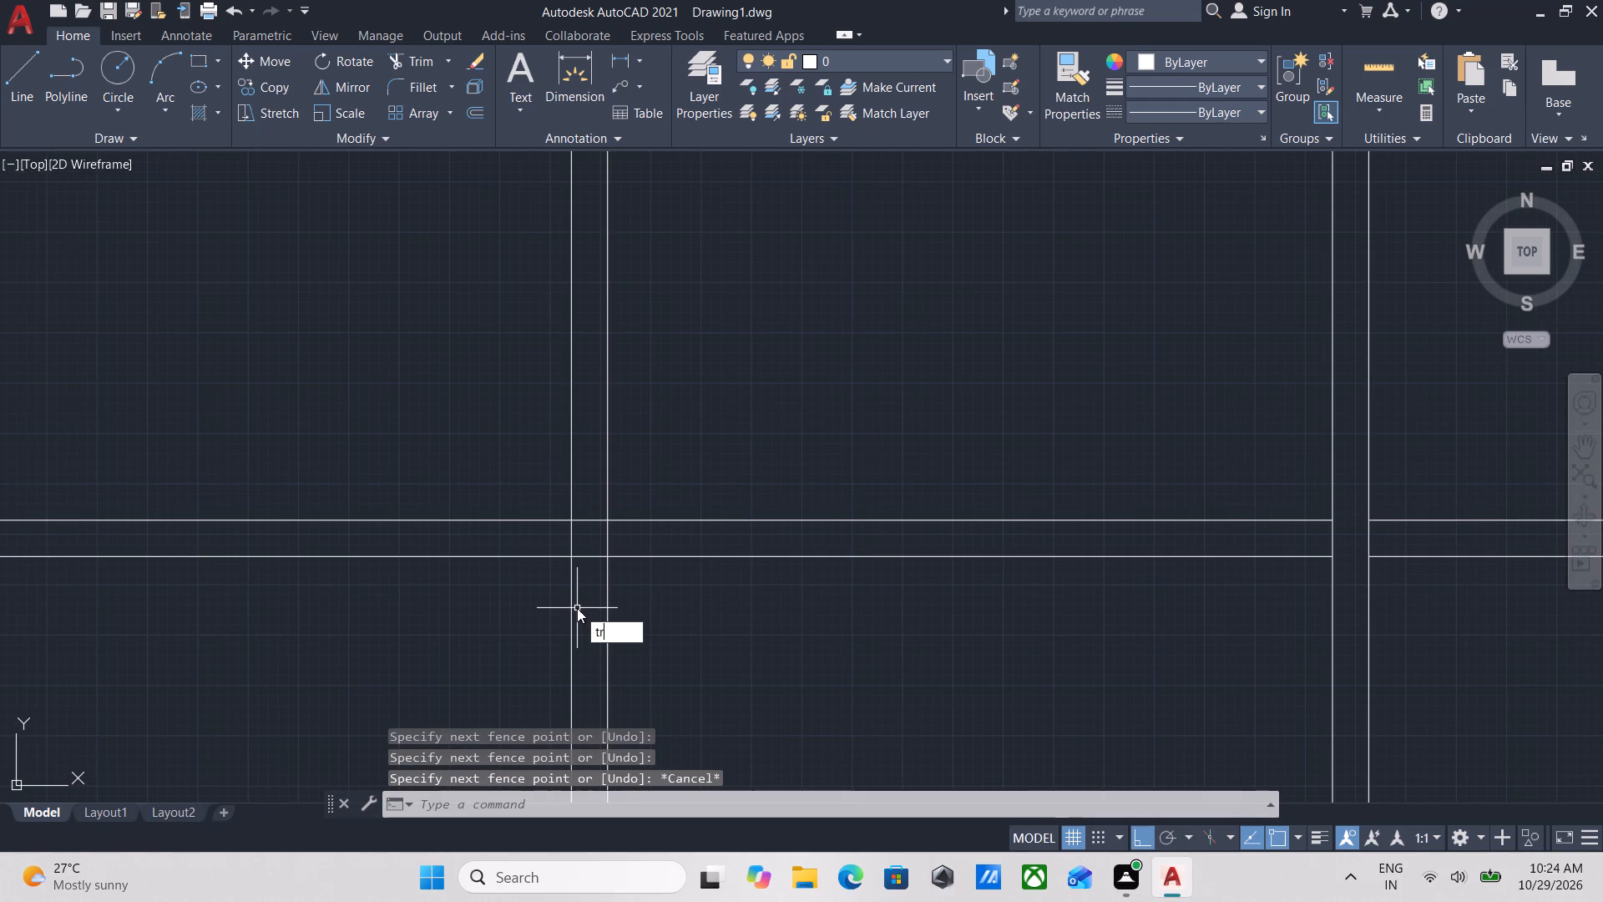
{"action": "key", "text": "Return"}
{"action": "scroll", "coordinate": [577, 604], "scroll_direction": "up", "scroll_amount": 3}
{"action": "left_click", "coordinate": [629, 549]}
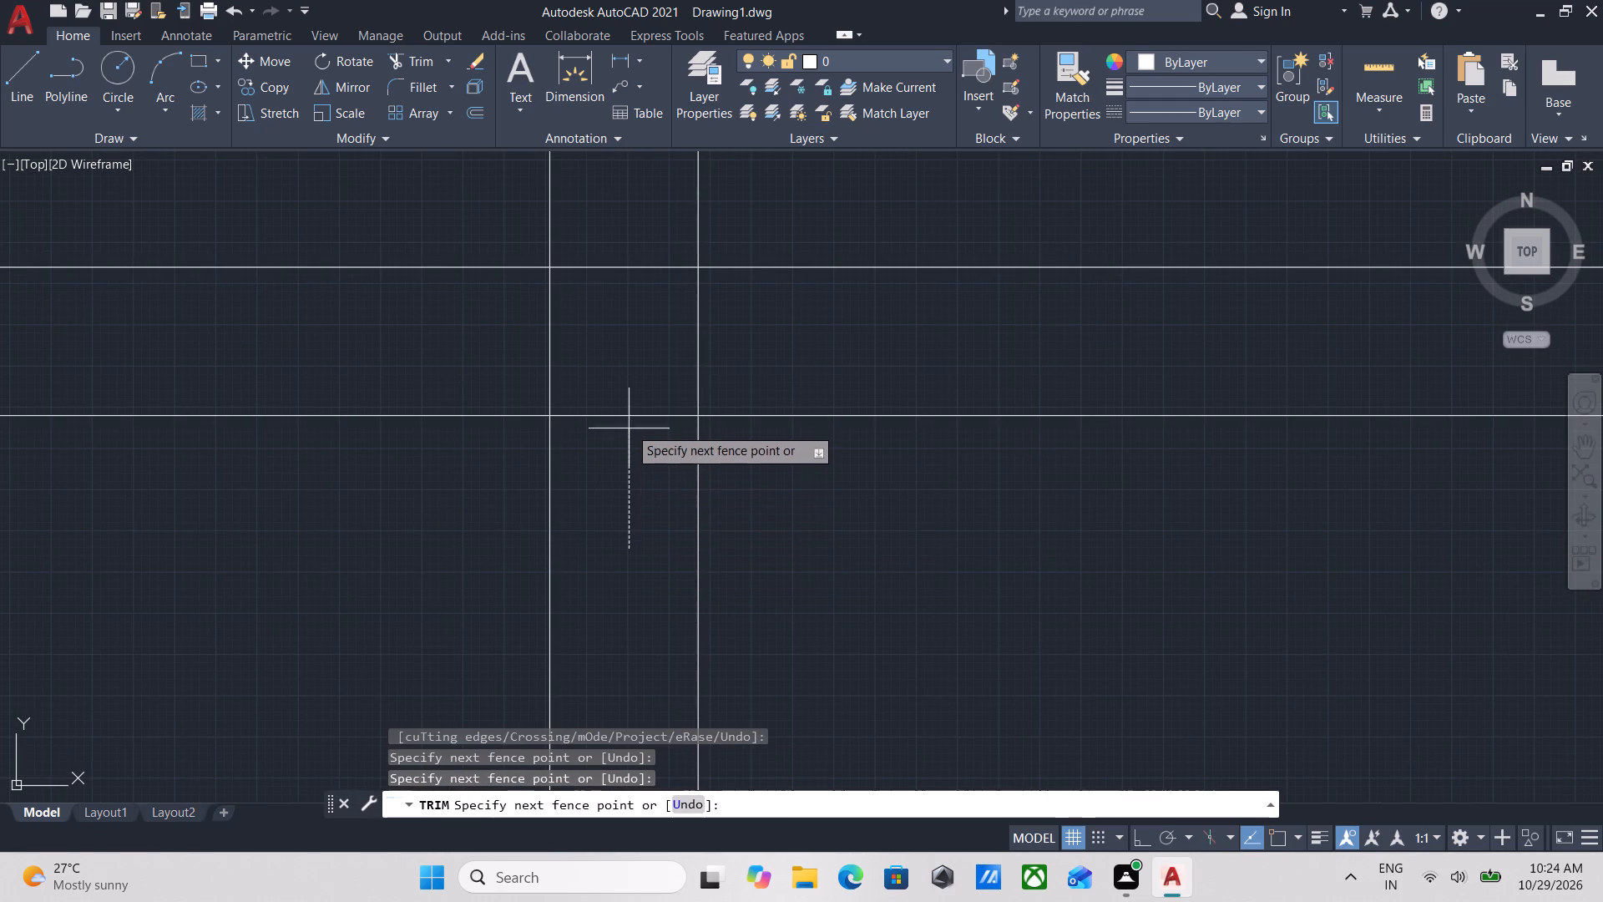
{"action": "left_click", "coordinate": [638, 374]}
{"action": "key", "text": "Escape"}
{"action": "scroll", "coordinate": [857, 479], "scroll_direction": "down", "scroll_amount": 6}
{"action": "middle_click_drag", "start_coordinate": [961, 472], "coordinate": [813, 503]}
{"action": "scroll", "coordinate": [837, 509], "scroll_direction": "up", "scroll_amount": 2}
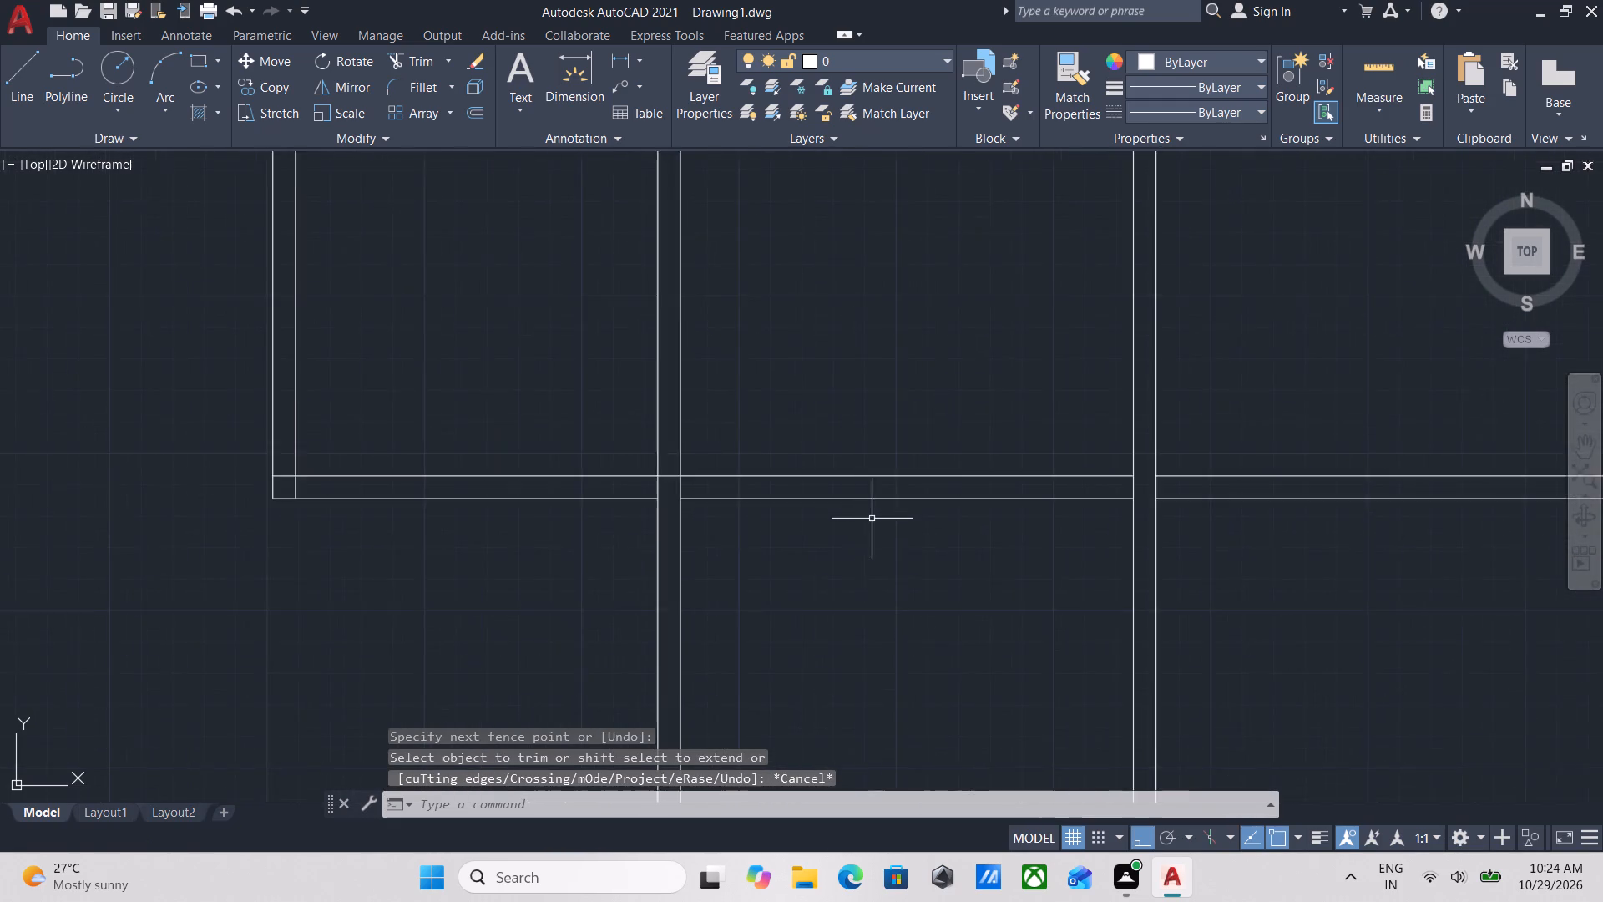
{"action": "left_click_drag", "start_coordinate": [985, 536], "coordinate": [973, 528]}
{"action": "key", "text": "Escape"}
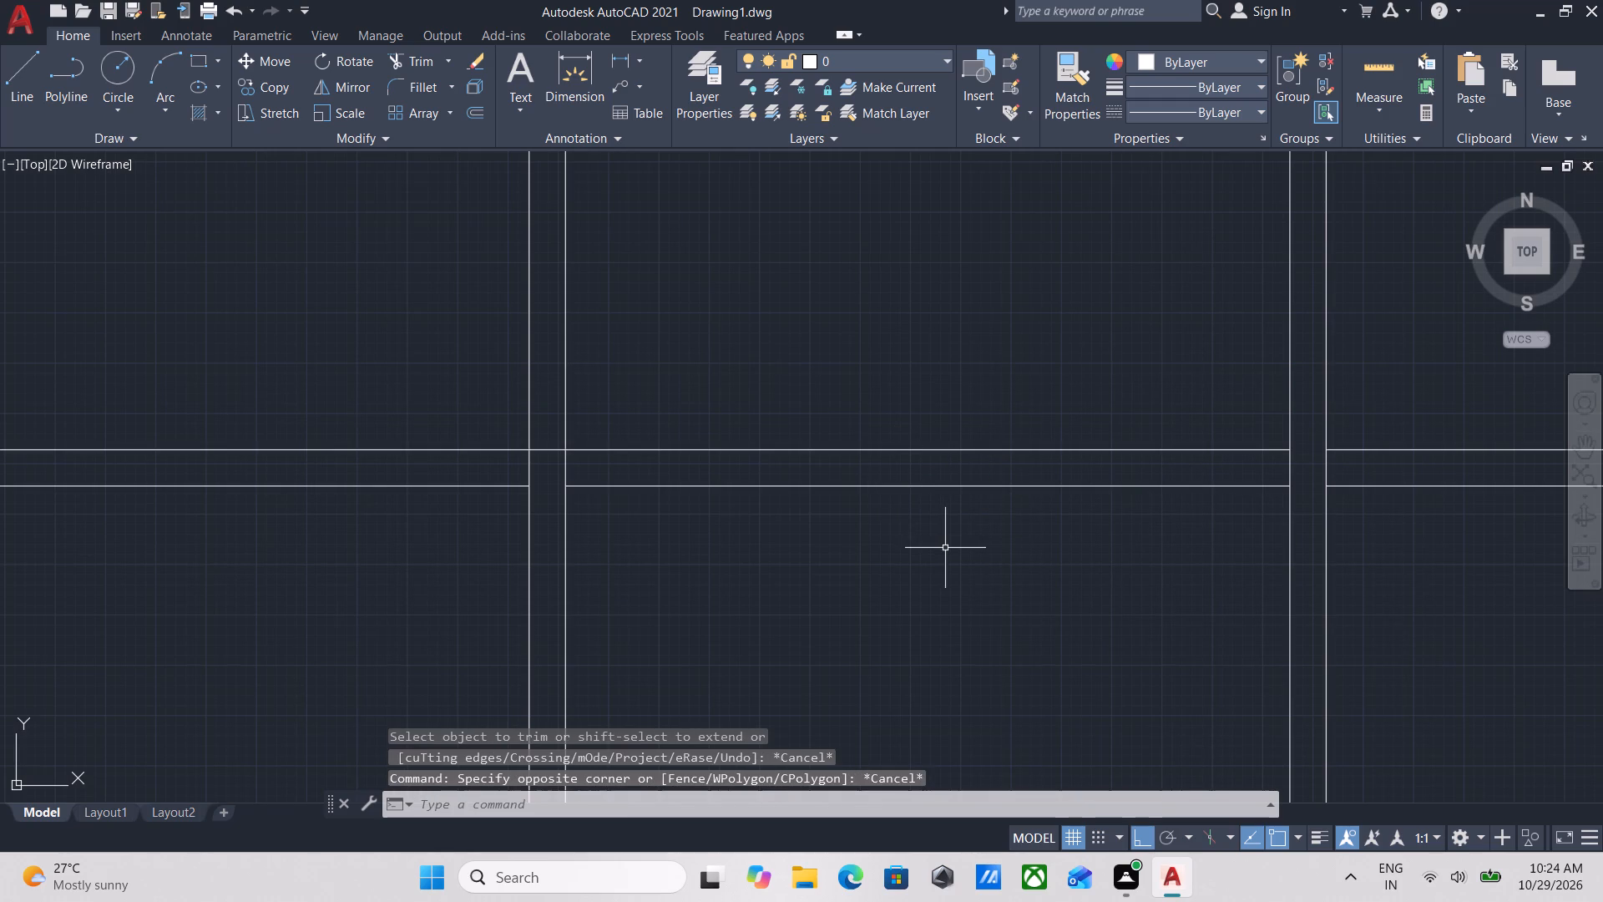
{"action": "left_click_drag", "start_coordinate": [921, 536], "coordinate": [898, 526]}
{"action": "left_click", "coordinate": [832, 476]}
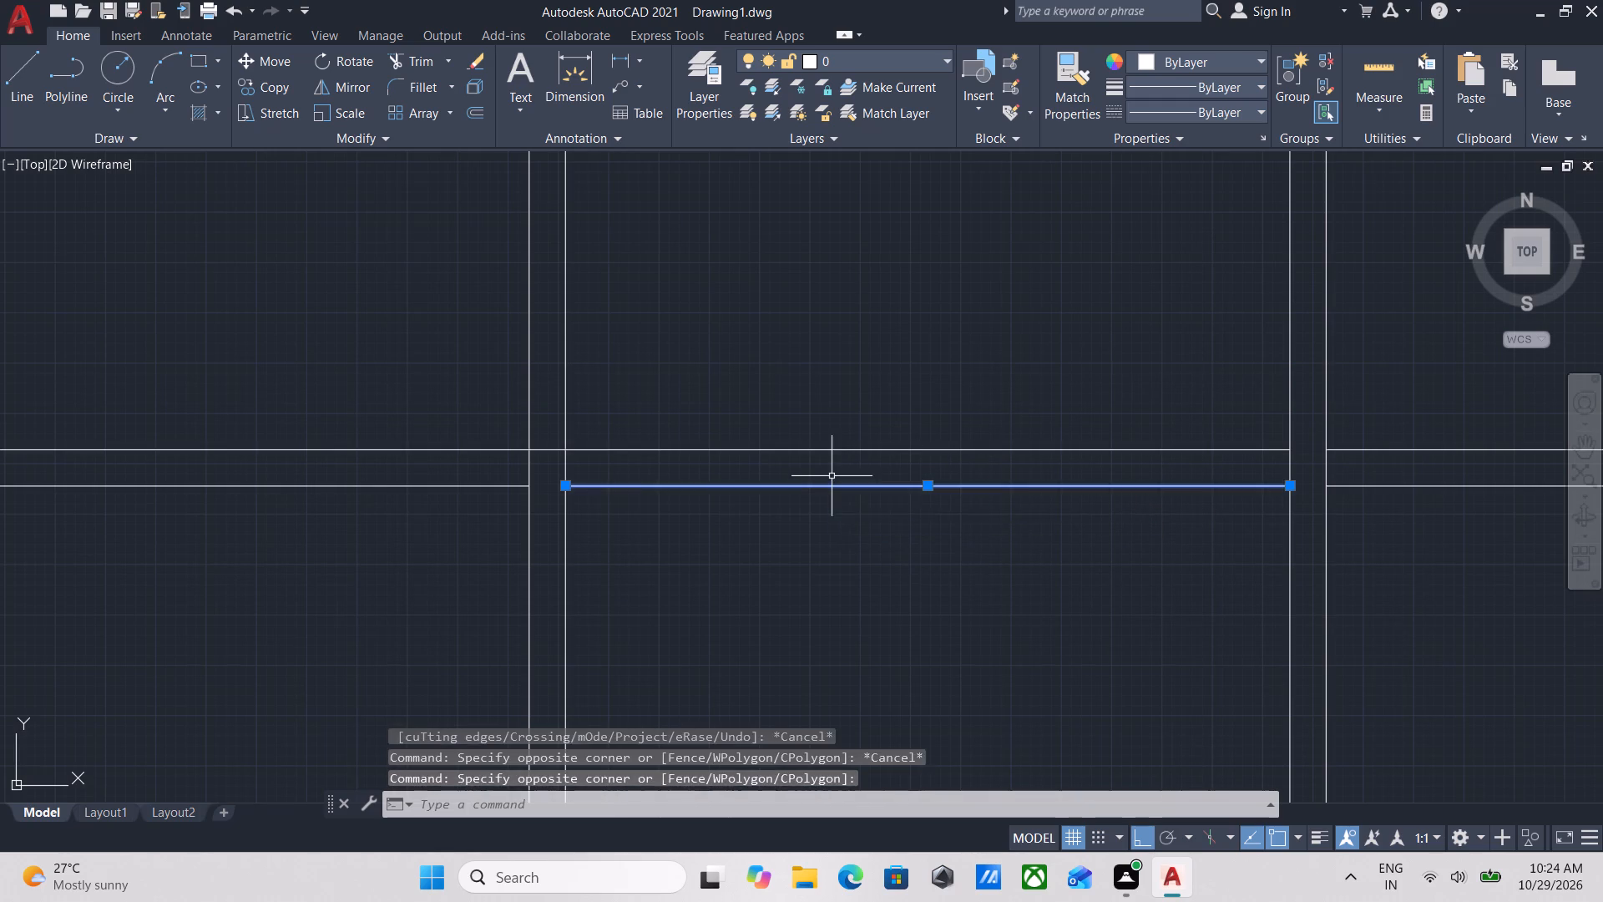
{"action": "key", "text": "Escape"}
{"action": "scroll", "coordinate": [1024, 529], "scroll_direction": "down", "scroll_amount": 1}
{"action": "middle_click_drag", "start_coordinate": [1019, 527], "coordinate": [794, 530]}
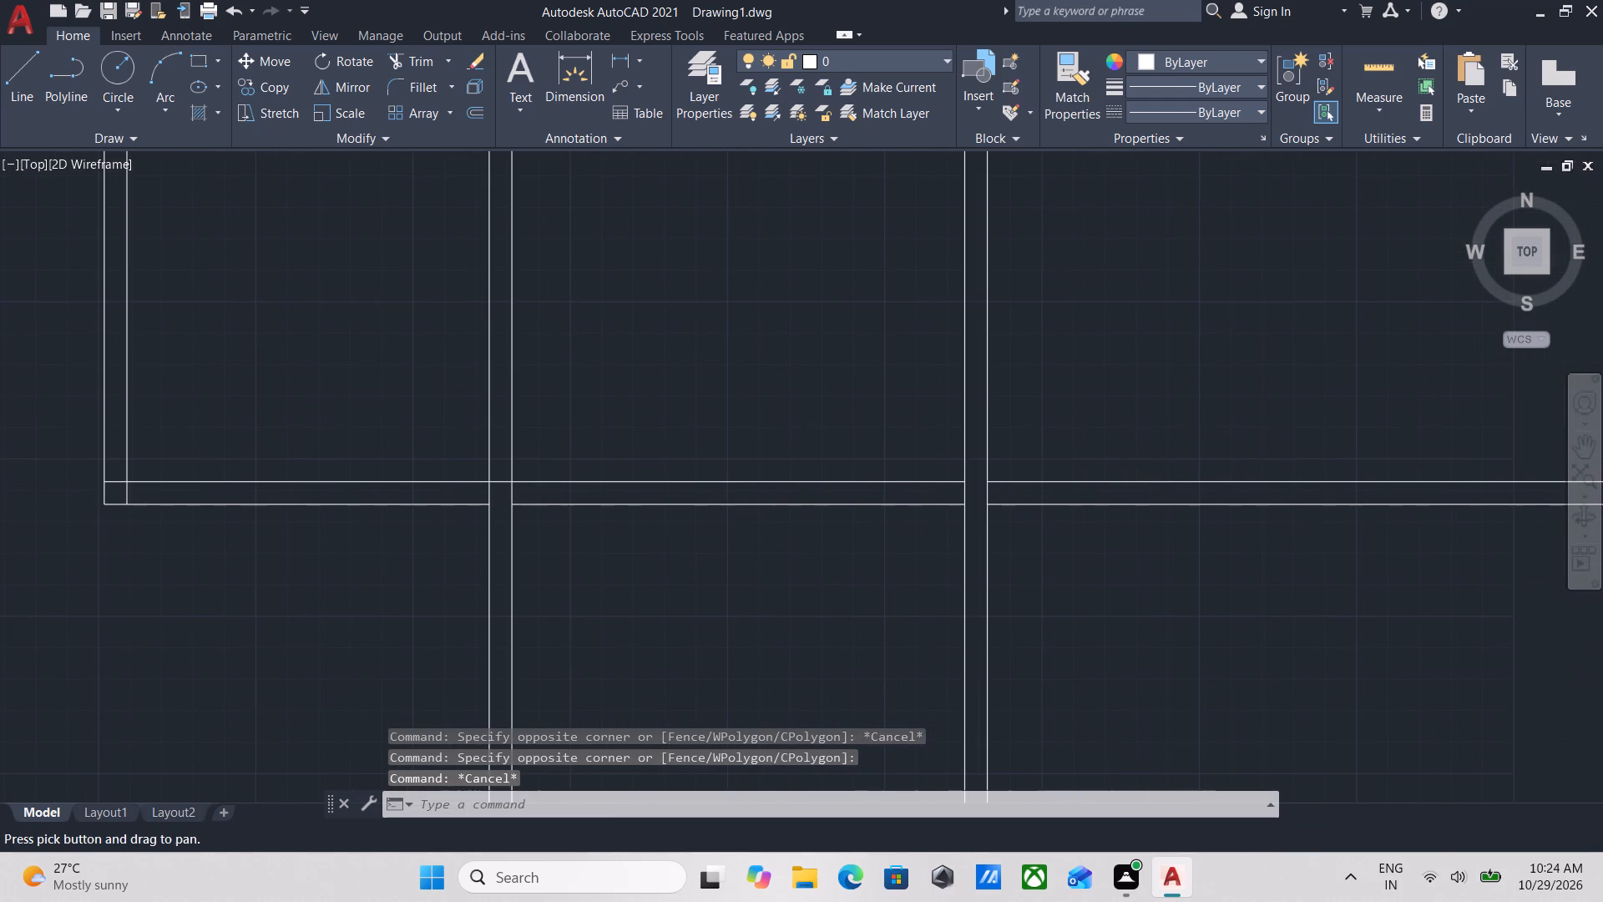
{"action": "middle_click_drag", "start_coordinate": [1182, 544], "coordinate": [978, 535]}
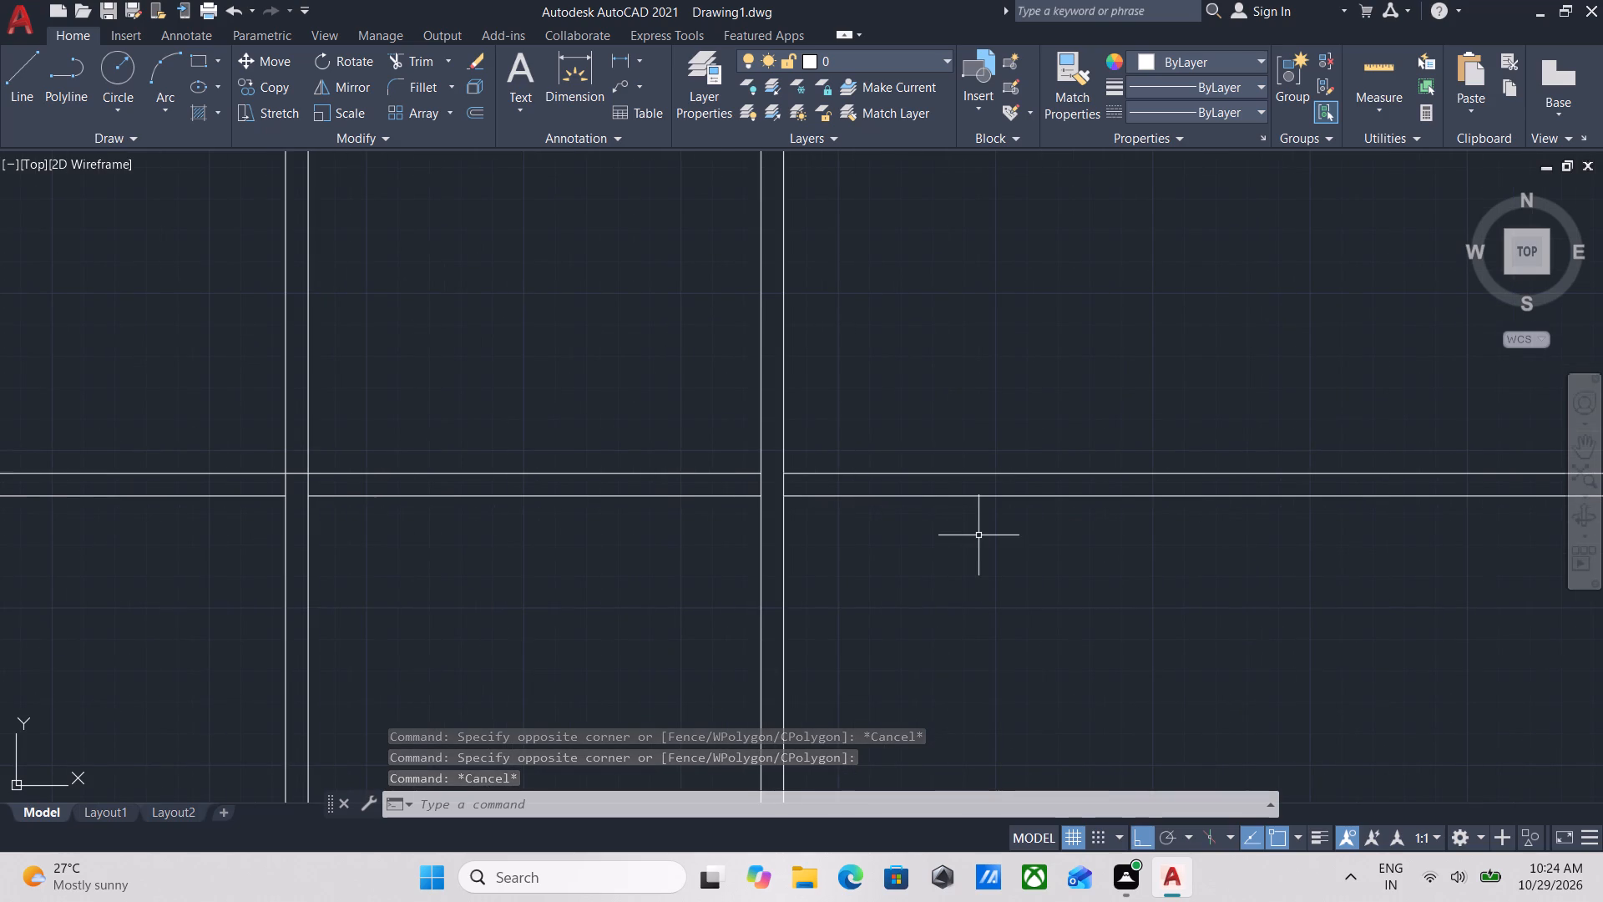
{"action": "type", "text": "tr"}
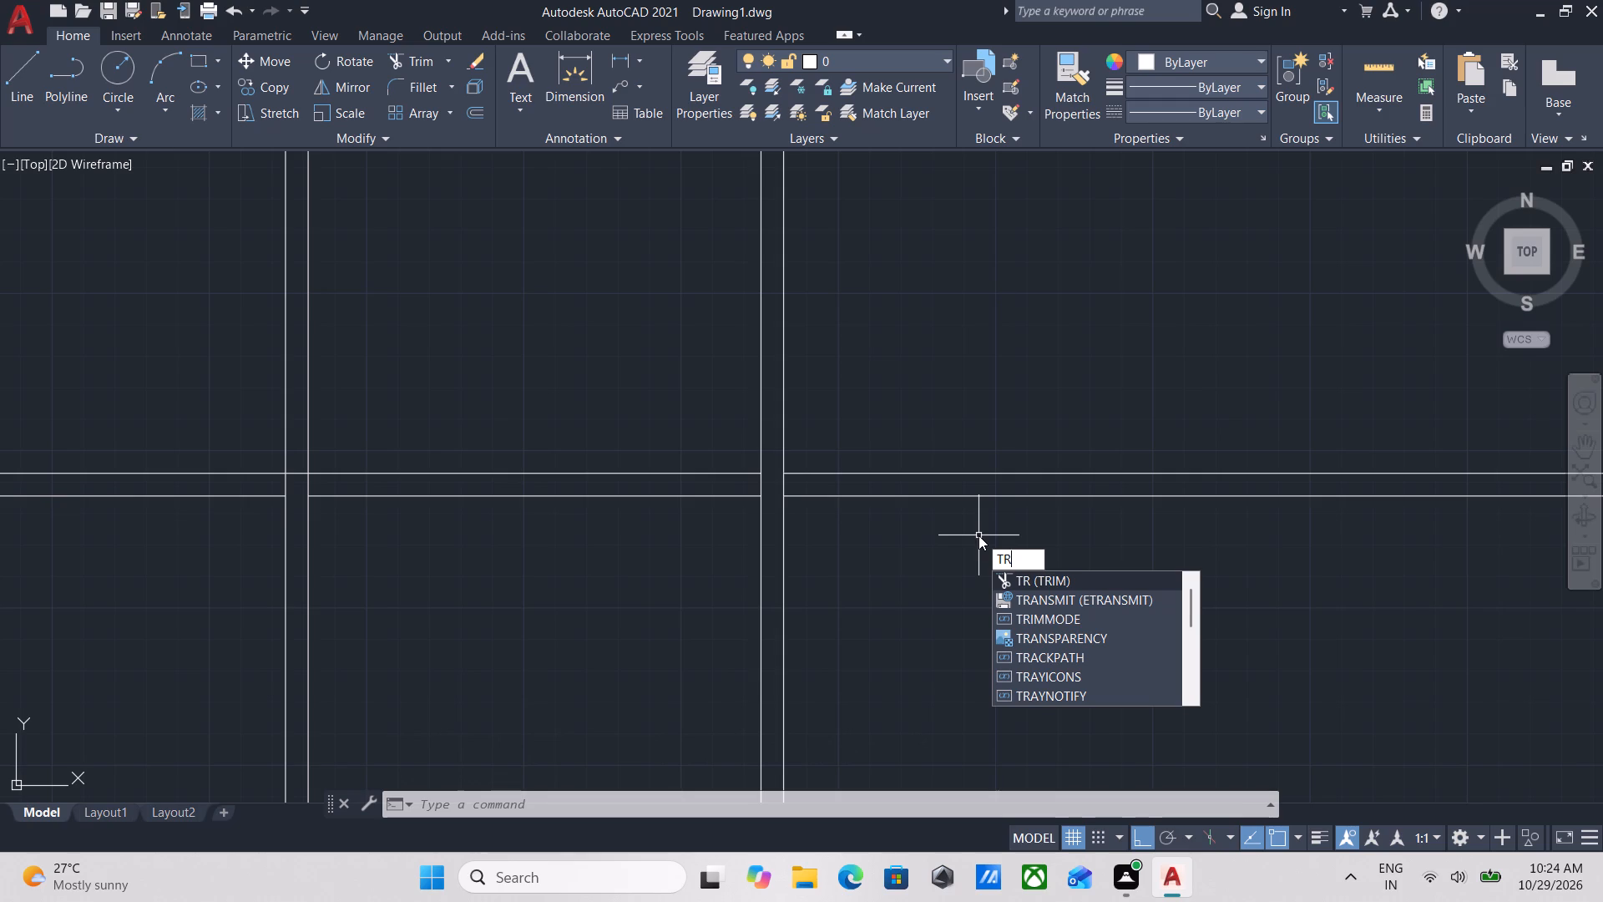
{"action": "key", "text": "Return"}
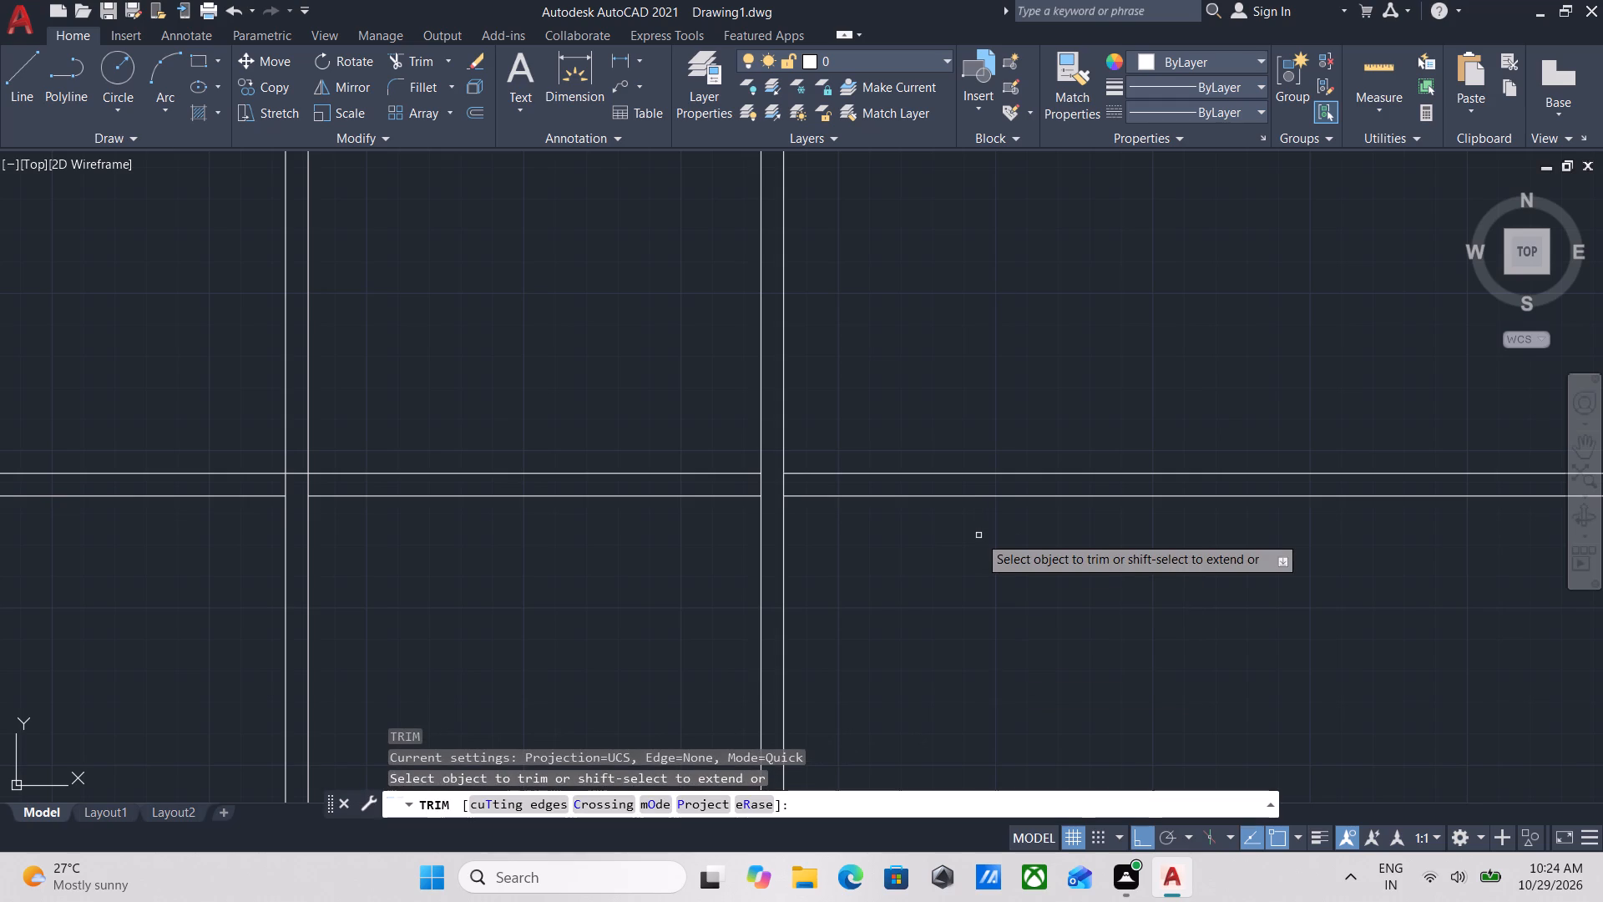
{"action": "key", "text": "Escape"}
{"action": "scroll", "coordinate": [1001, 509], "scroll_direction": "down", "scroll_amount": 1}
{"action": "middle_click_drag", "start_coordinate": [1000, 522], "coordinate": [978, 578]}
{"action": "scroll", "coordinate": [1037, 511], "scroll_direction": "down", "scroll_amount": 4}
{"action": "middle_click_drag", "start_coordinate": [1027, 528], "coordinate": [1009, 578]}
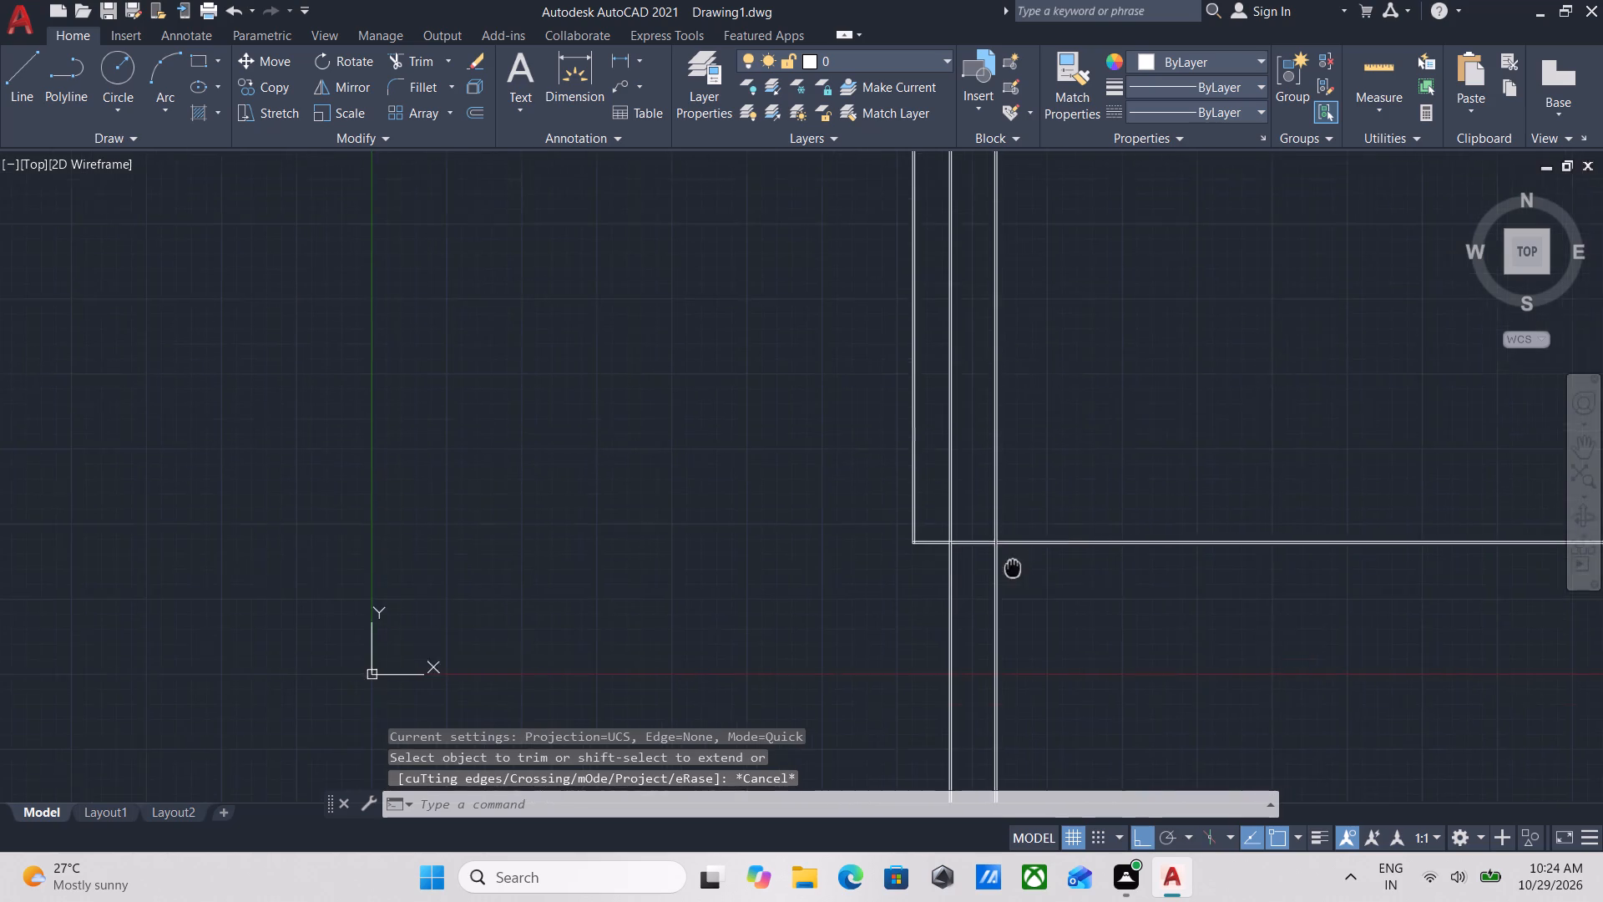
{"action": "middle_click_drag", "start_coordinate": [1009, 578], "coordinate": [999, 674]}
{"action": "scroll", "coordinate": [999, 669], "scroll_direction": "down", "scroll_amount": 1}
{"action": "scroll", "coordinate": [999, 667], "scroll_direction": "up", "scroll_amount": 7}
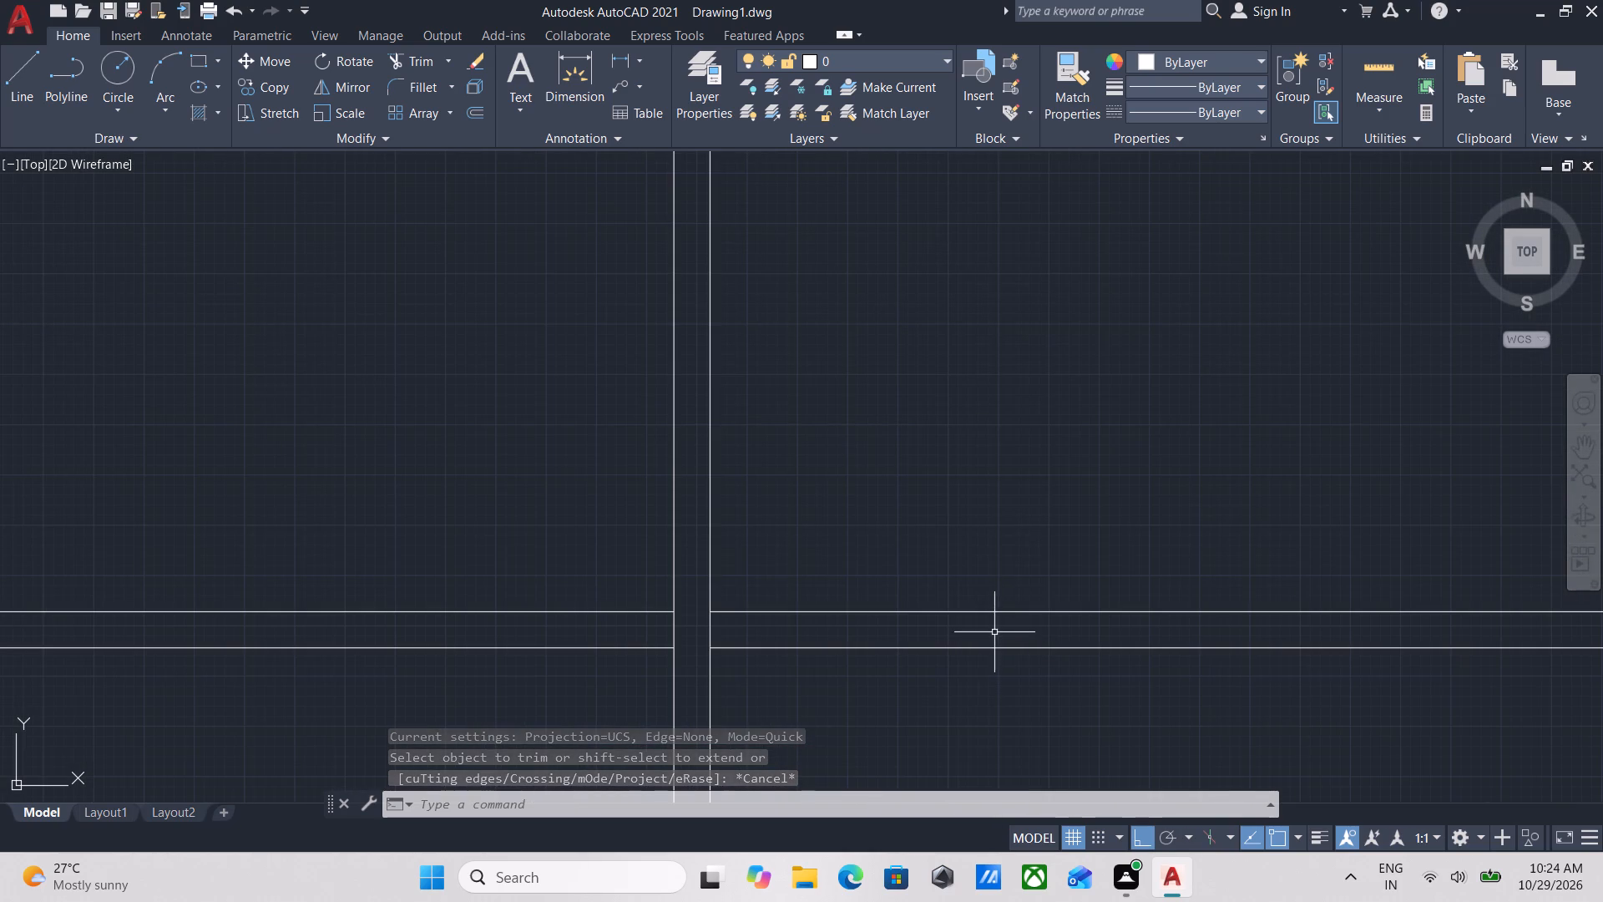
Offset the northern horizontal wall line east of the third vertical wall pair 12' to the north.
{"action": "left_click", "coordinate": [998, 624]}
{"action": "left_click", "coordinate": [918, 529]}
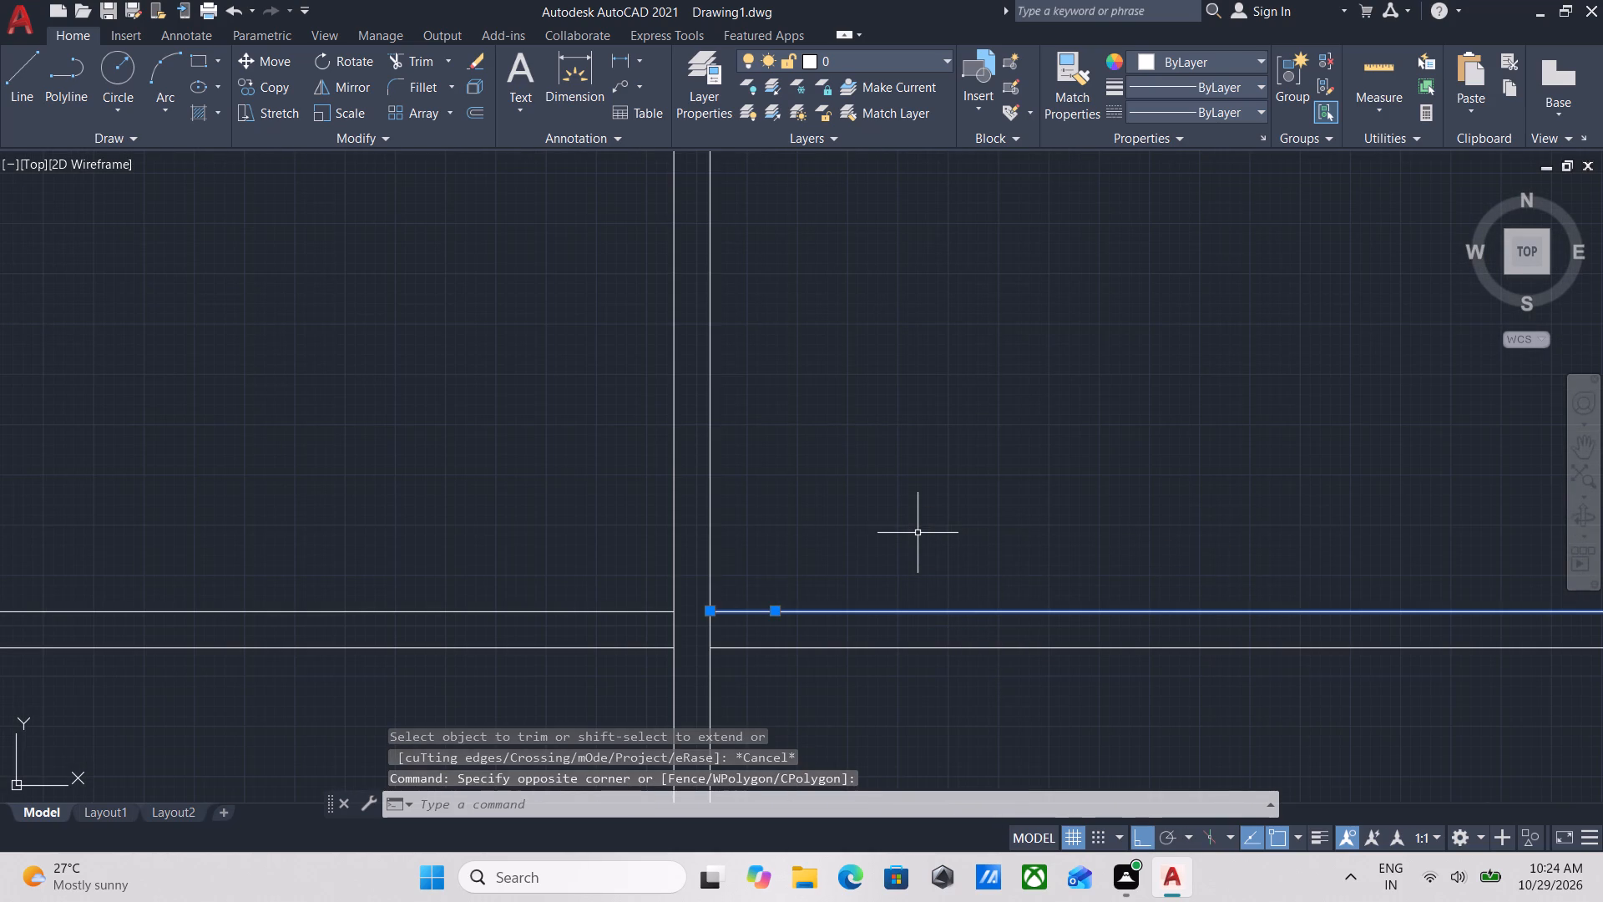
{"action": "middle_click_drag", "start_coordinate": [915, 526], "coordinate": [853, 629]}
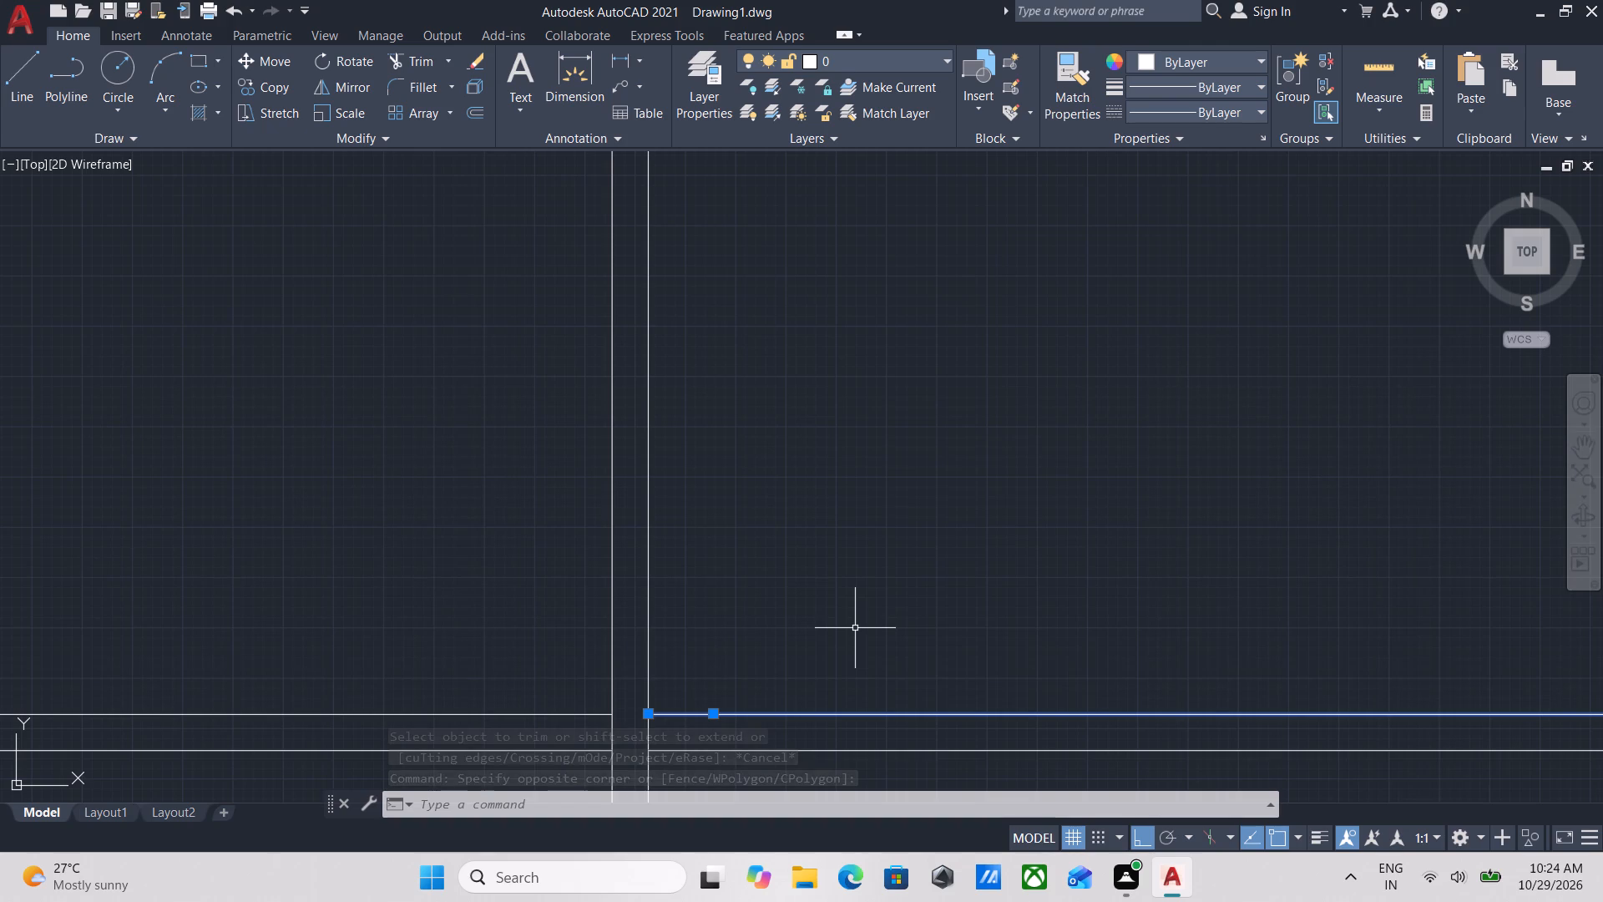
{"action": "key", "text": "o"}
{"action": "key", "text": "Return"}
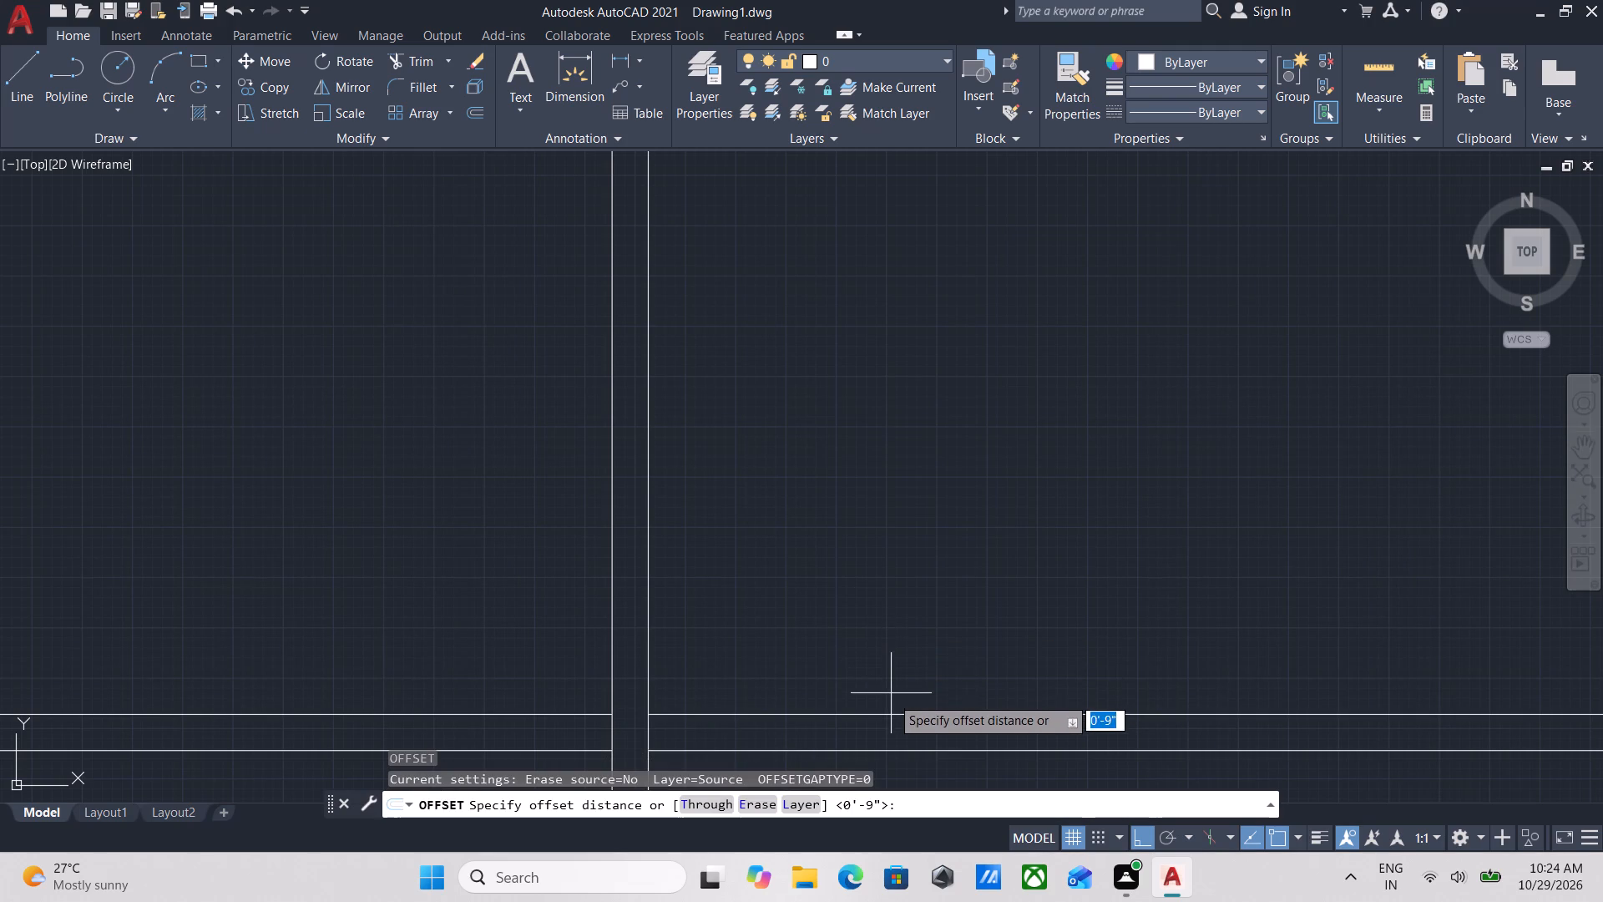
{"action": "left_click", "coordinate": [892, 710]}
{"action": "left_click", "coordinate": [891, 704]}
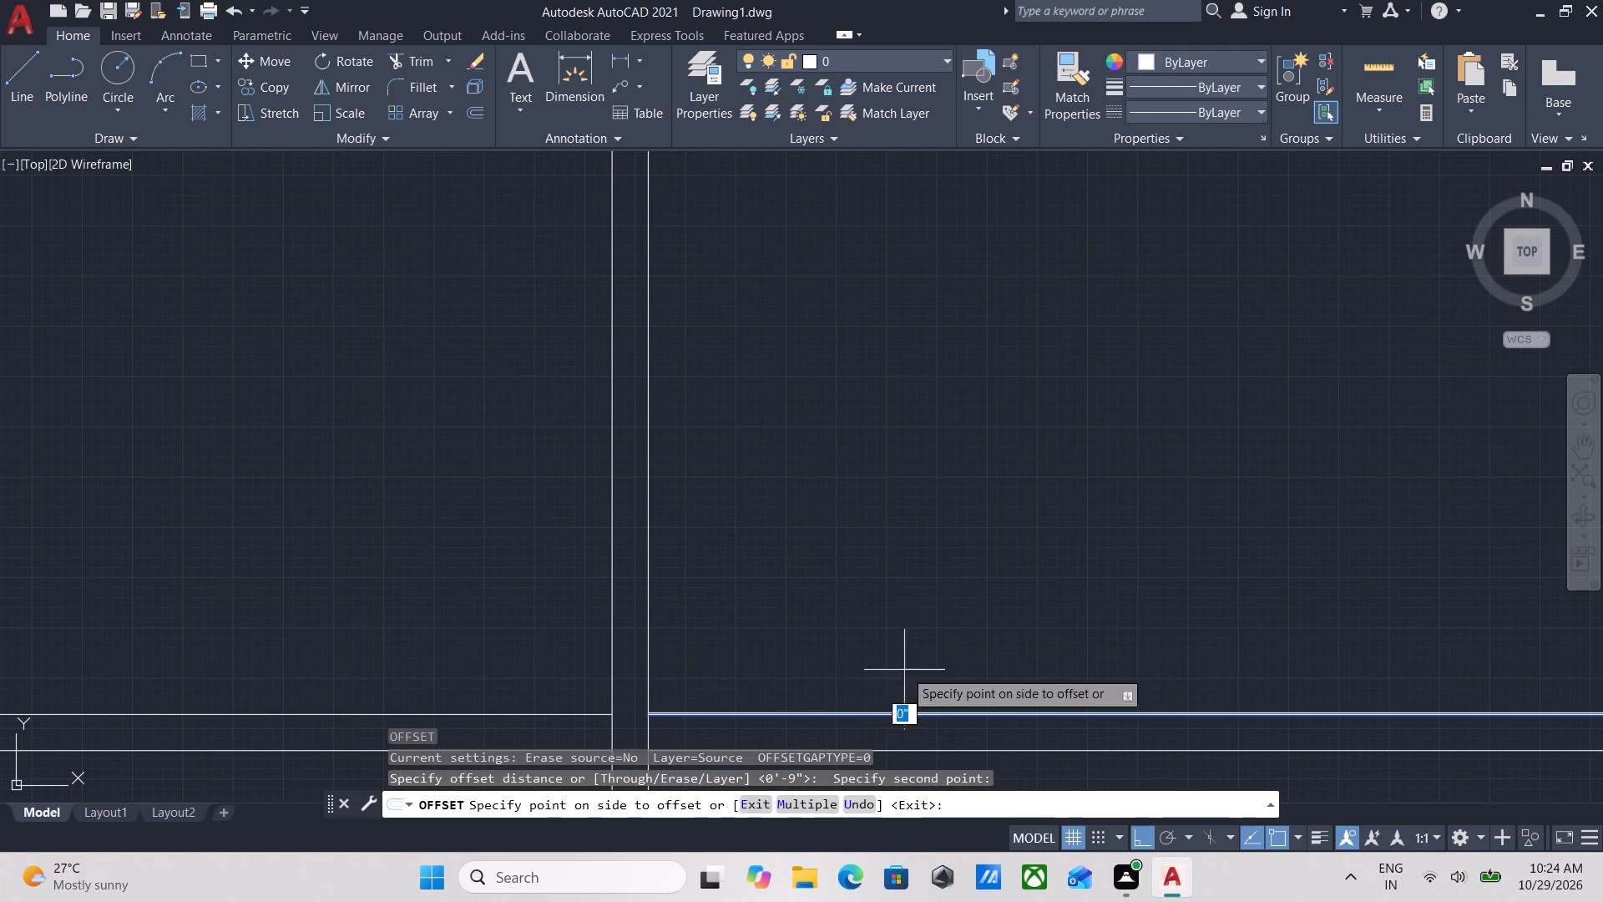
{"action": "type", "text": "12"}
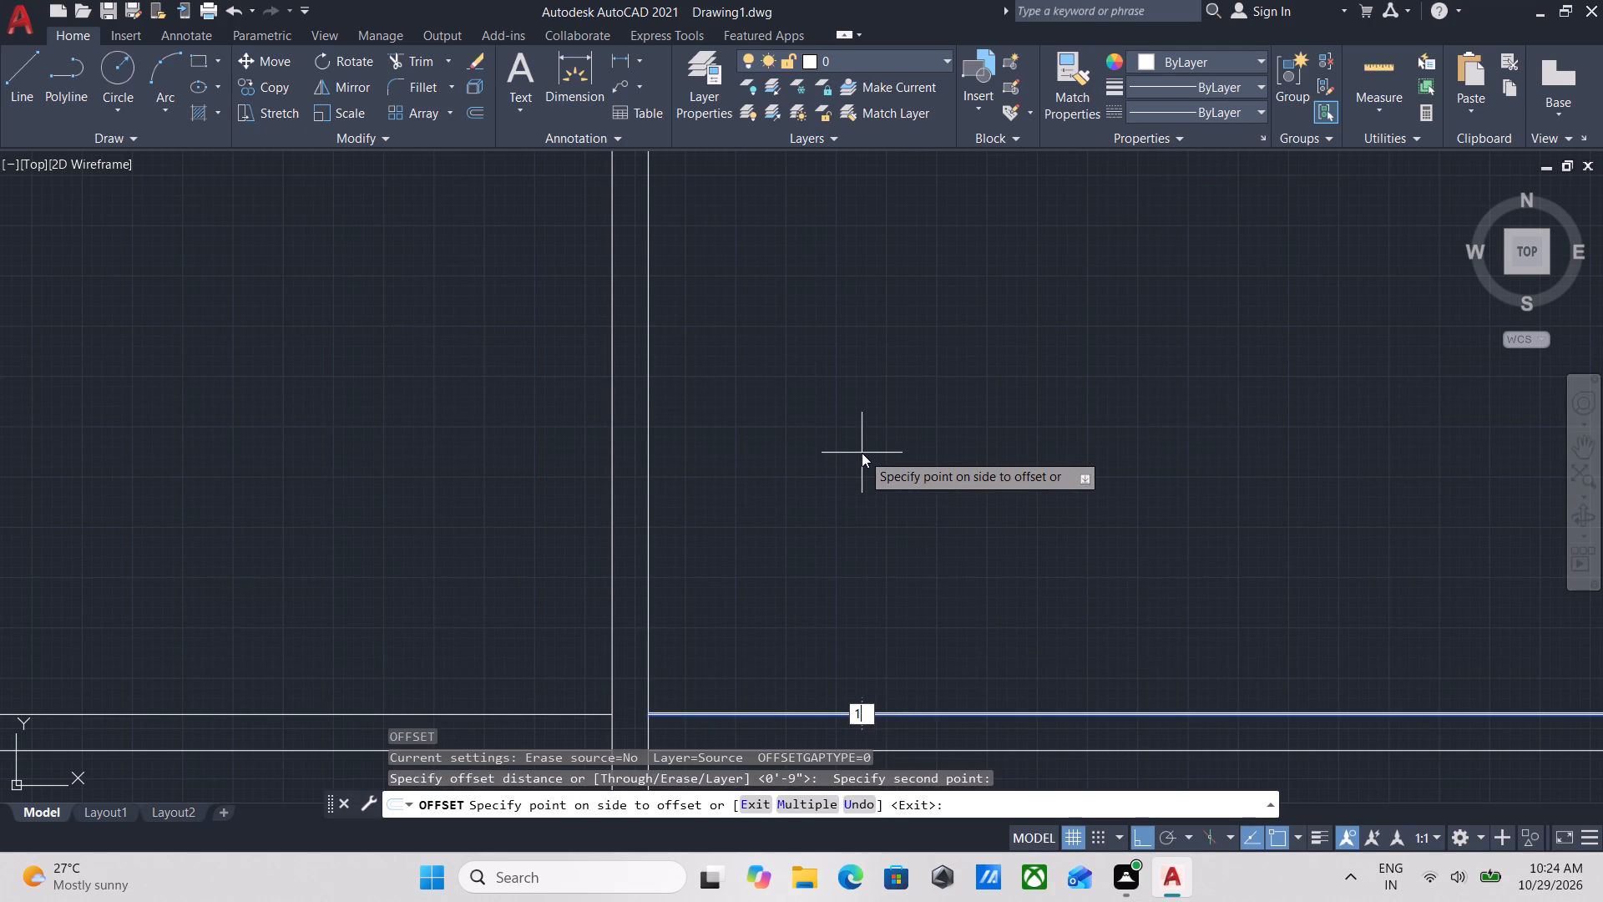
{"action": "key", "text": "apostrophe"}
{"action": "key", "text": "Return"}
{"action": "scroll", "coordinate": [881, 450], "scroll_direction": "down", "scroll_amount": 6}
{"action": "middle_click_drag", "start_coordinate": [903, 455], "coordinate": [918, 531]}
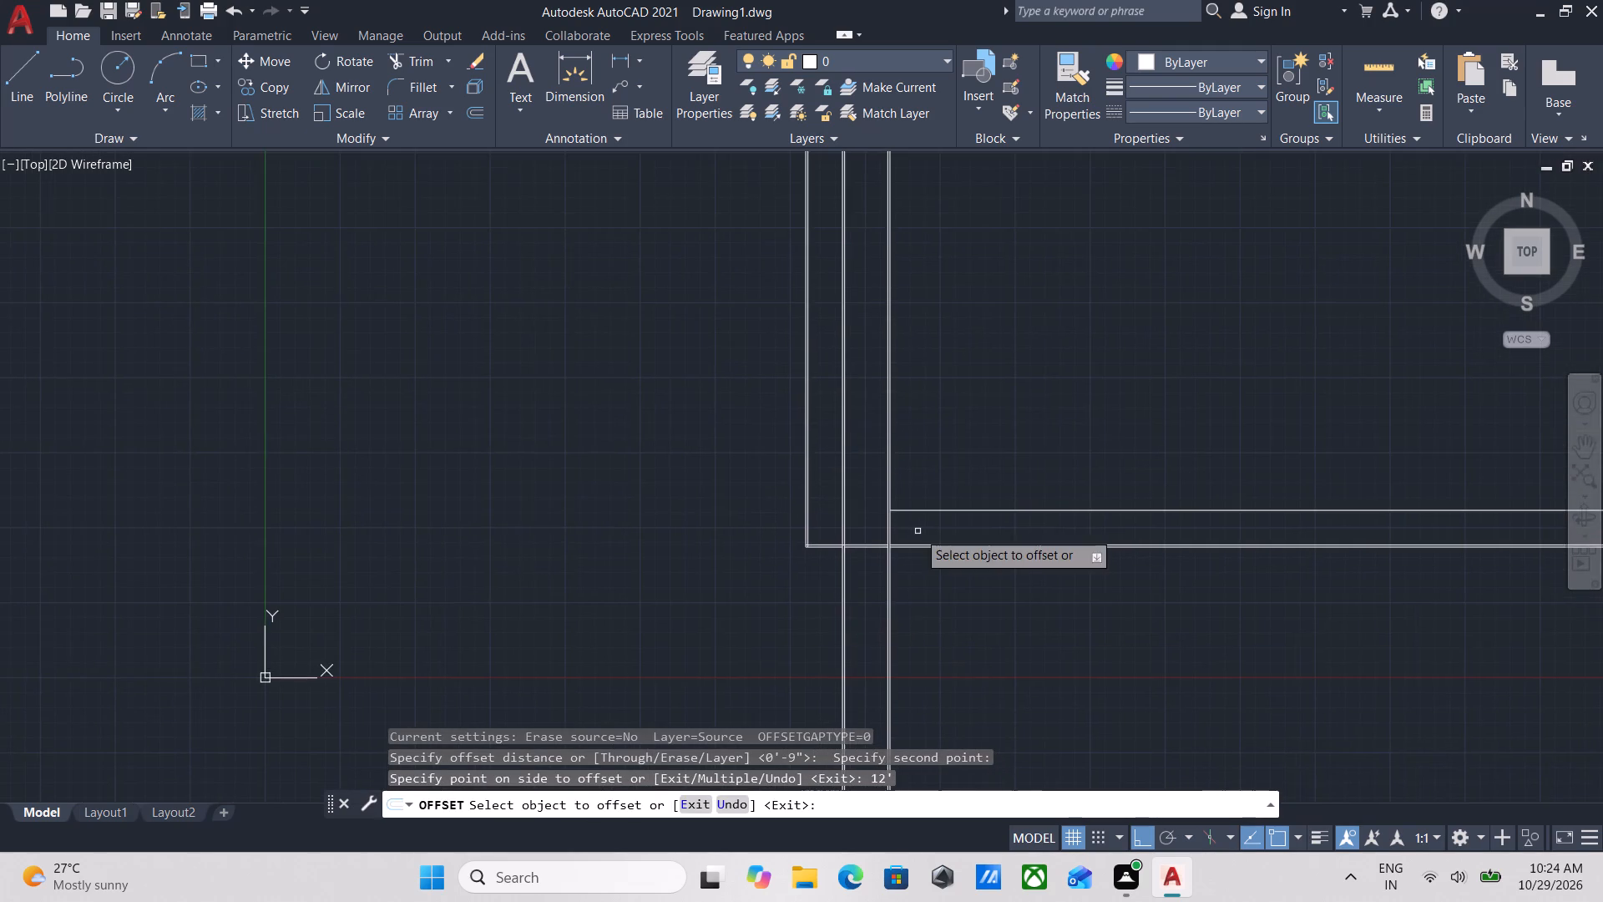
Offset the northernmost horizontal line, east of the third vertical wall pair, 9" to the north to complete the wall pair.
{"action": "scroll", "coordinate": [918, 531], "scroll_direction": "up", "scroll_amount": 3}
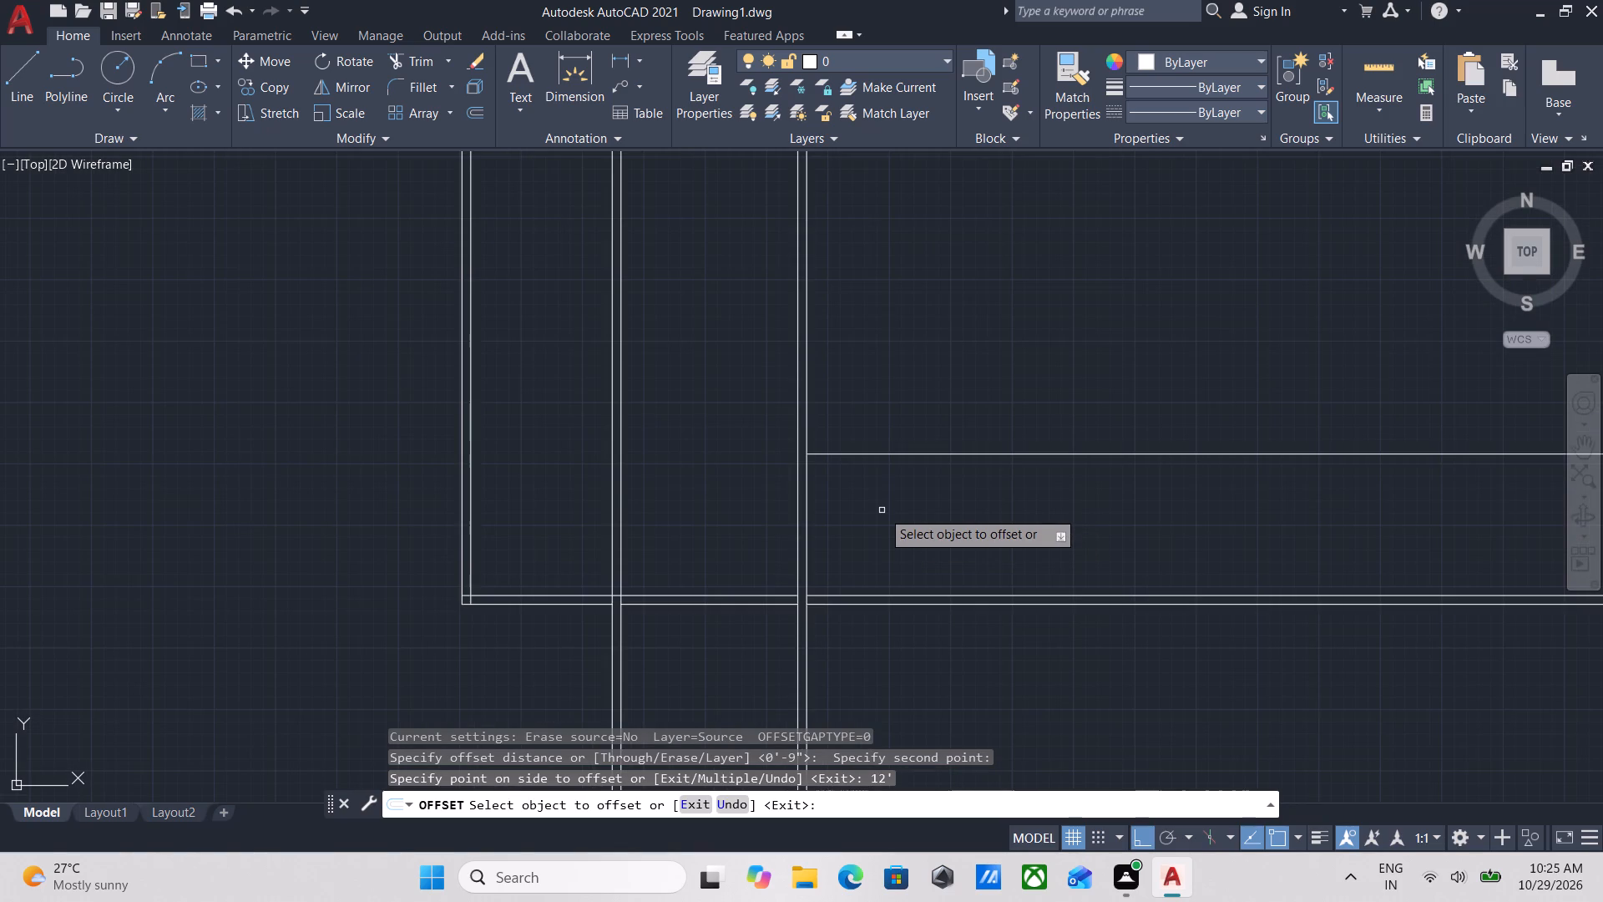
{"action": "middle_click_drag", "start_coordinate": [932, 499], "coordinate": [921, 560]}
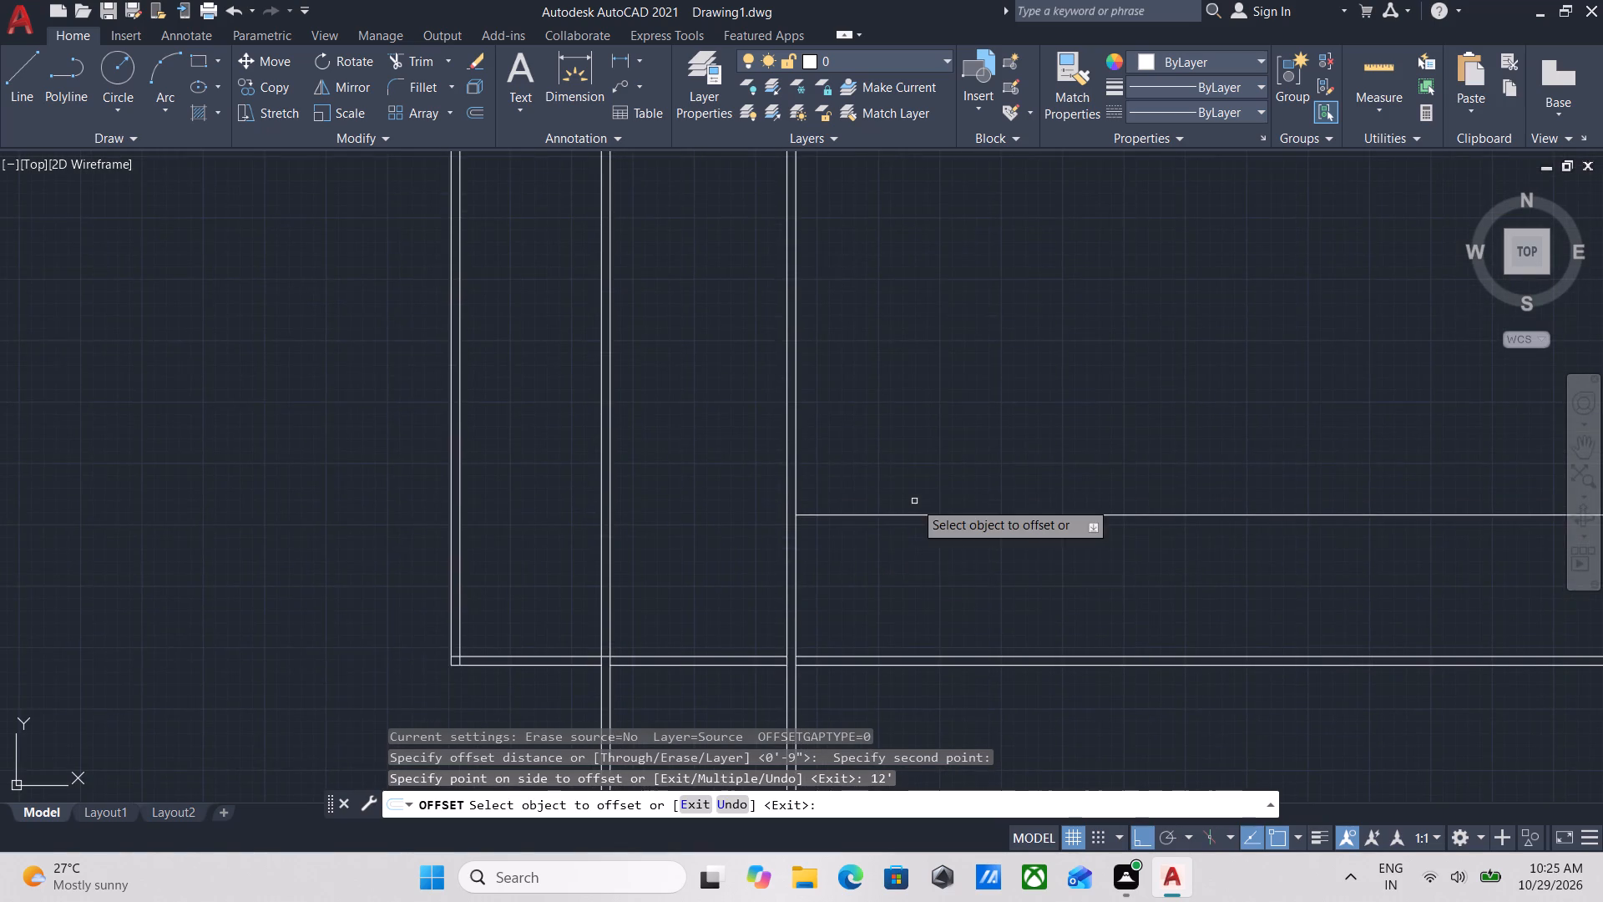
{"action": "scroll", "coordinate": [914, 501], "scroll_direction": "up", "scroll_amount": 2}
{"action": "left_click", "coordinate": [905, 540]}
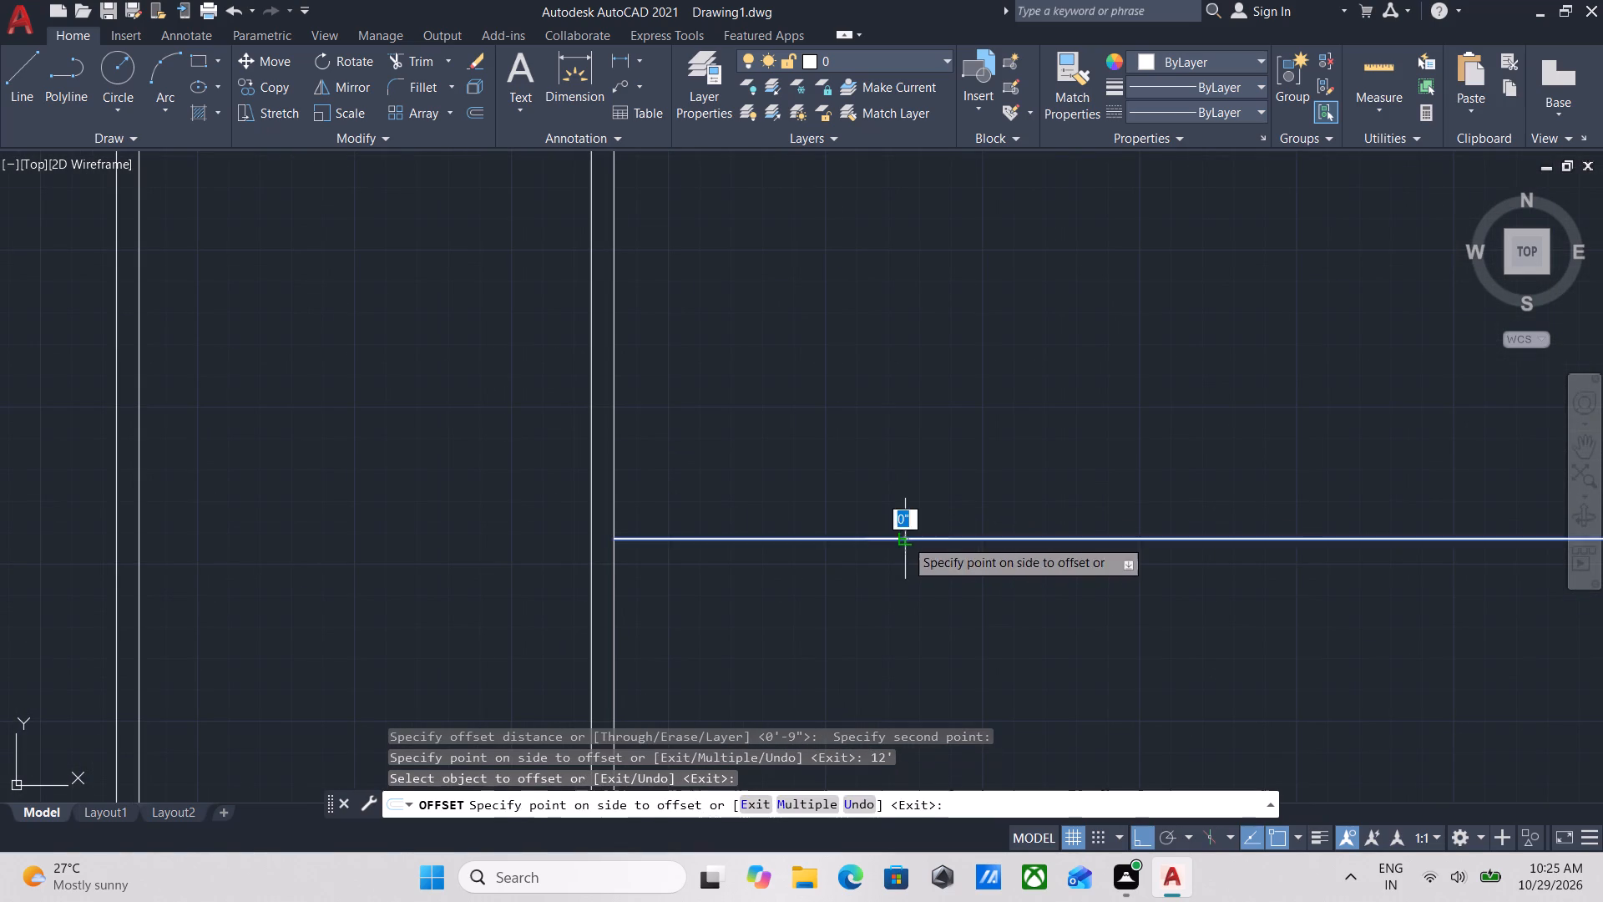
{"action": "key", "text": "9"}
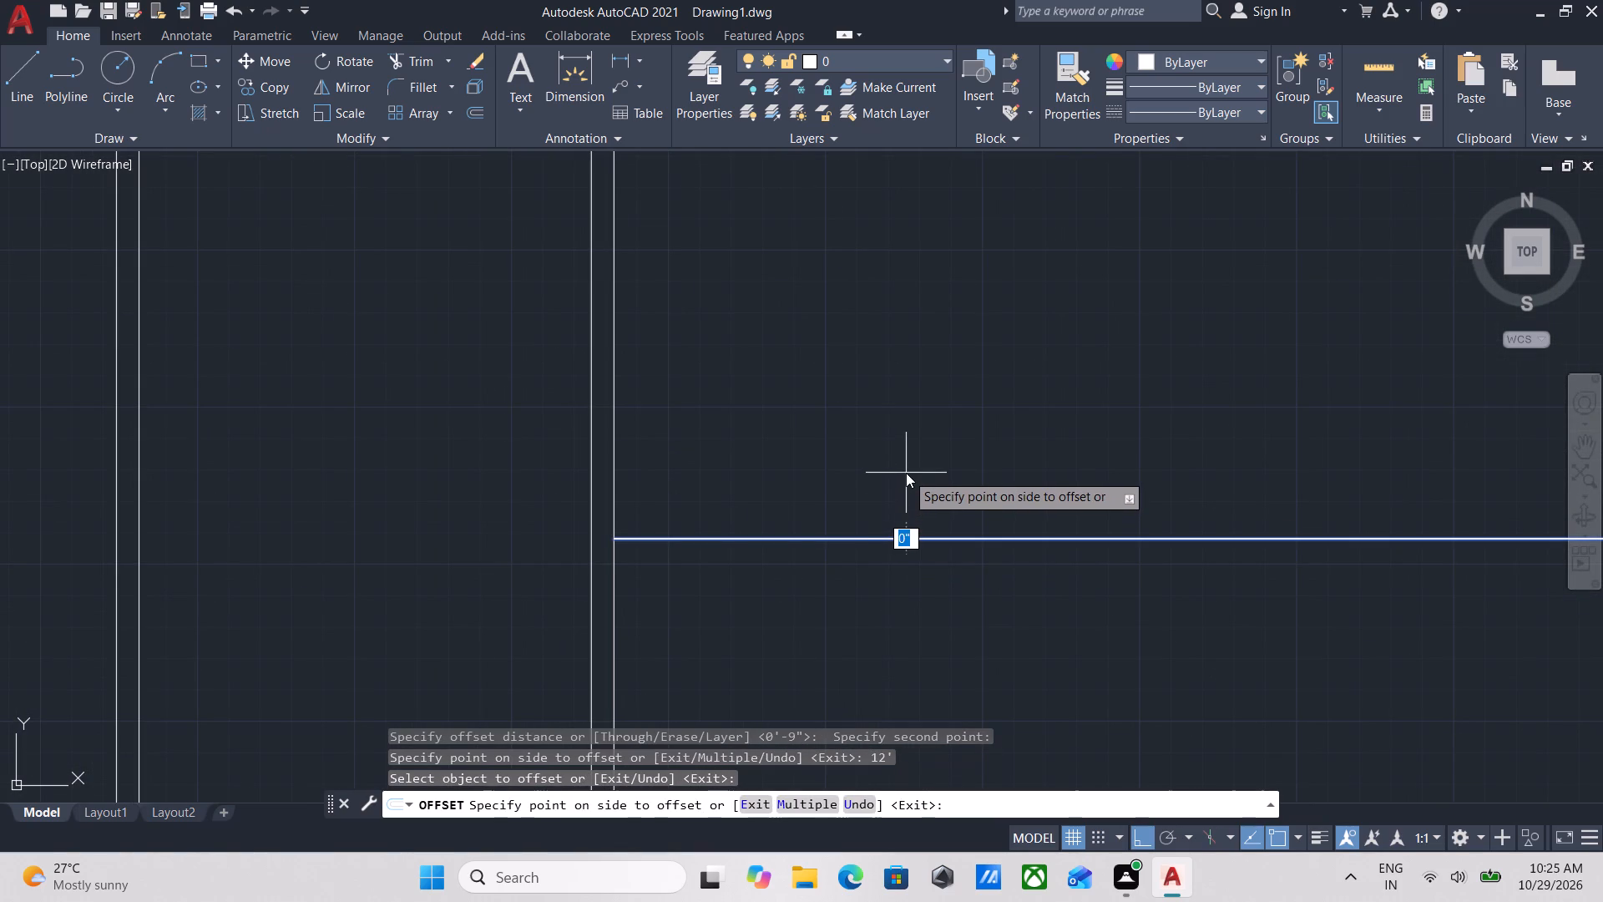
{"action": "key", "text": "shift+quotedbl"}
{"action": "key", "text": "Return"}
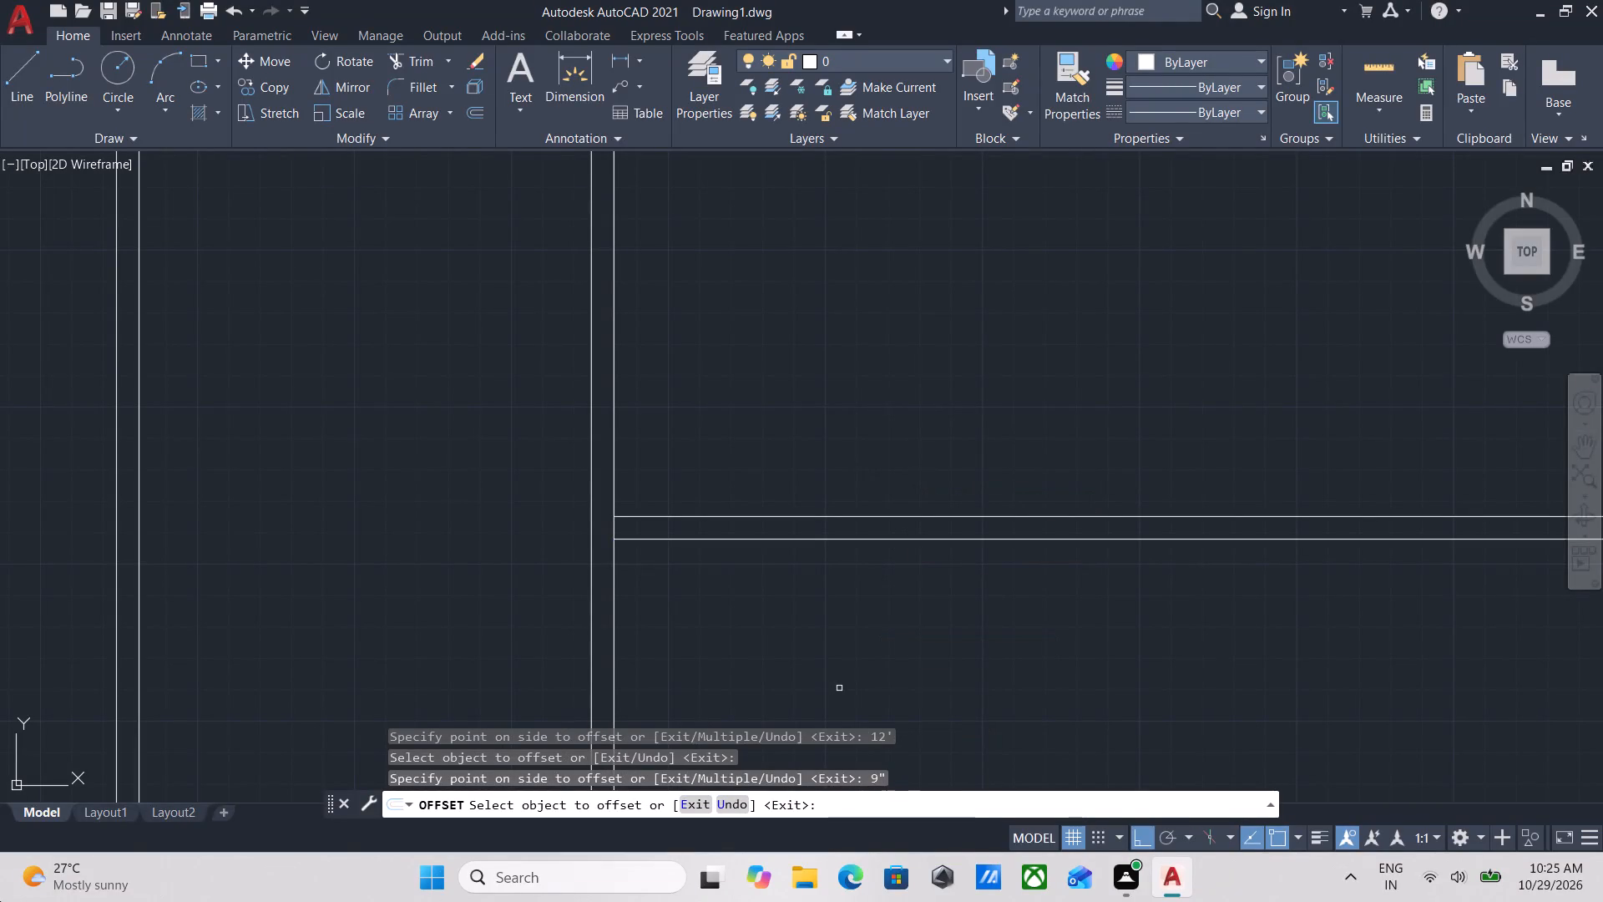
{"action": "scroll", "coordinate": [0, 773], "scroll_direction": "up", "scroll_amount": 1}
{"action": "scroll", "coordinate": [0, 772], "scroll_direction": "down", "scroll_amount": 1}
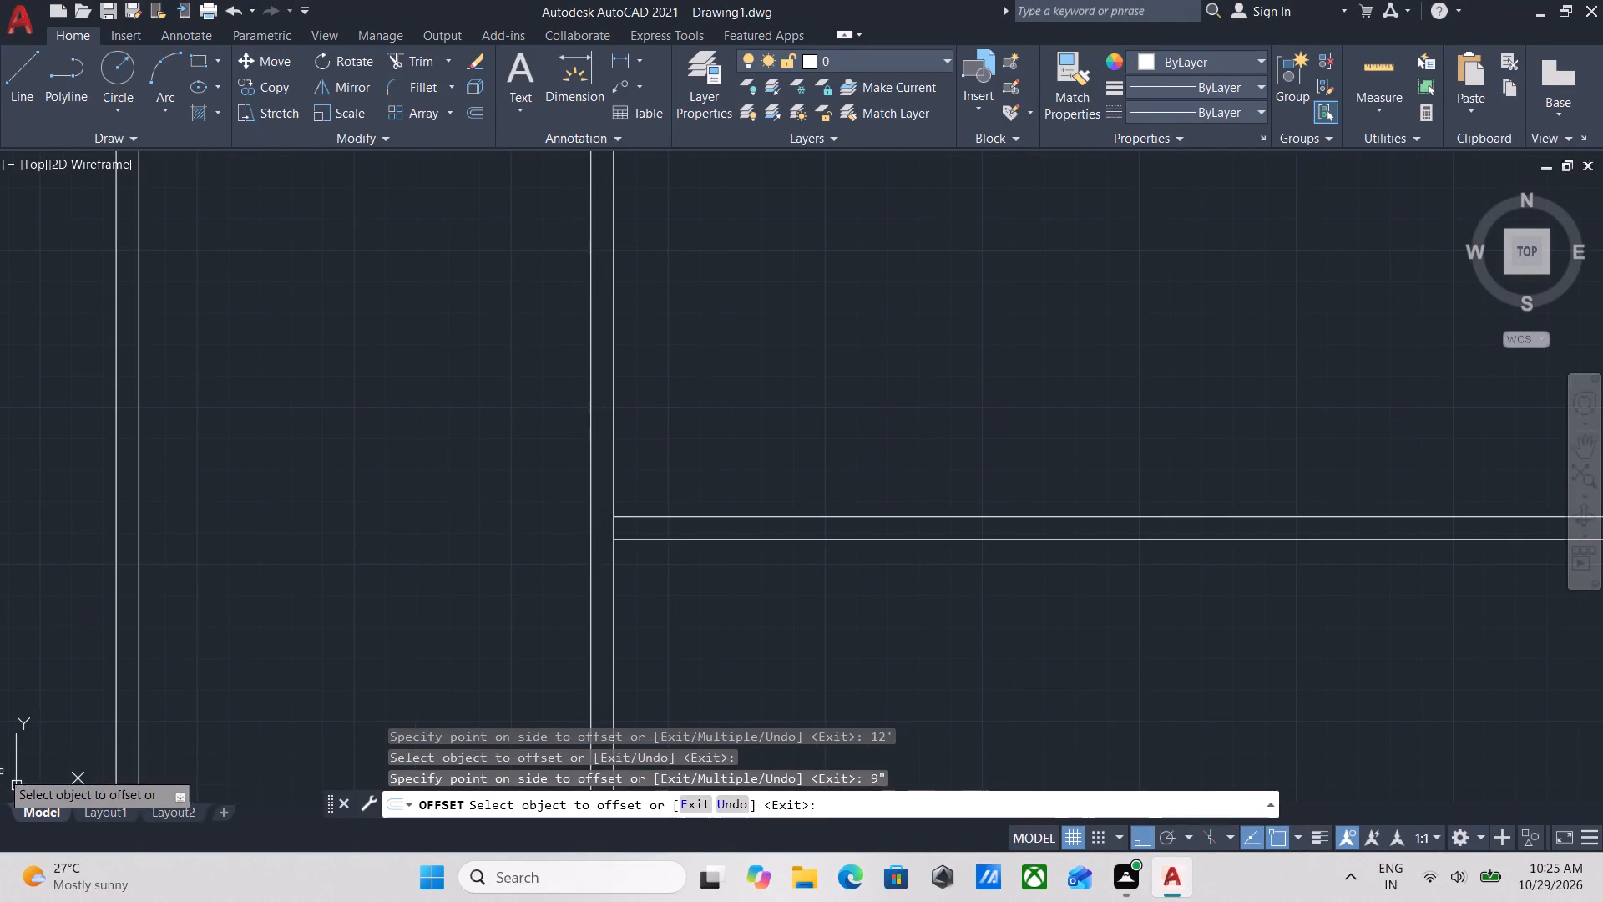
{"action": "key", "text": "Escape"}
Examine the wall junctions around the second and third vertical wall pairs and the new northern horizontal wall.
{"action": "scroll", "coordinate": [291, 691], "scroll_direction": "down", "scroll_amount": 3}
{"action": "middle_click_drag", "start_coordinate": [589, 648], "coordinate": [695, 547]}
{"action": "scroll", "coordinate": [493, 705], "scroll_direction": "up", "scroll_amount": 3}
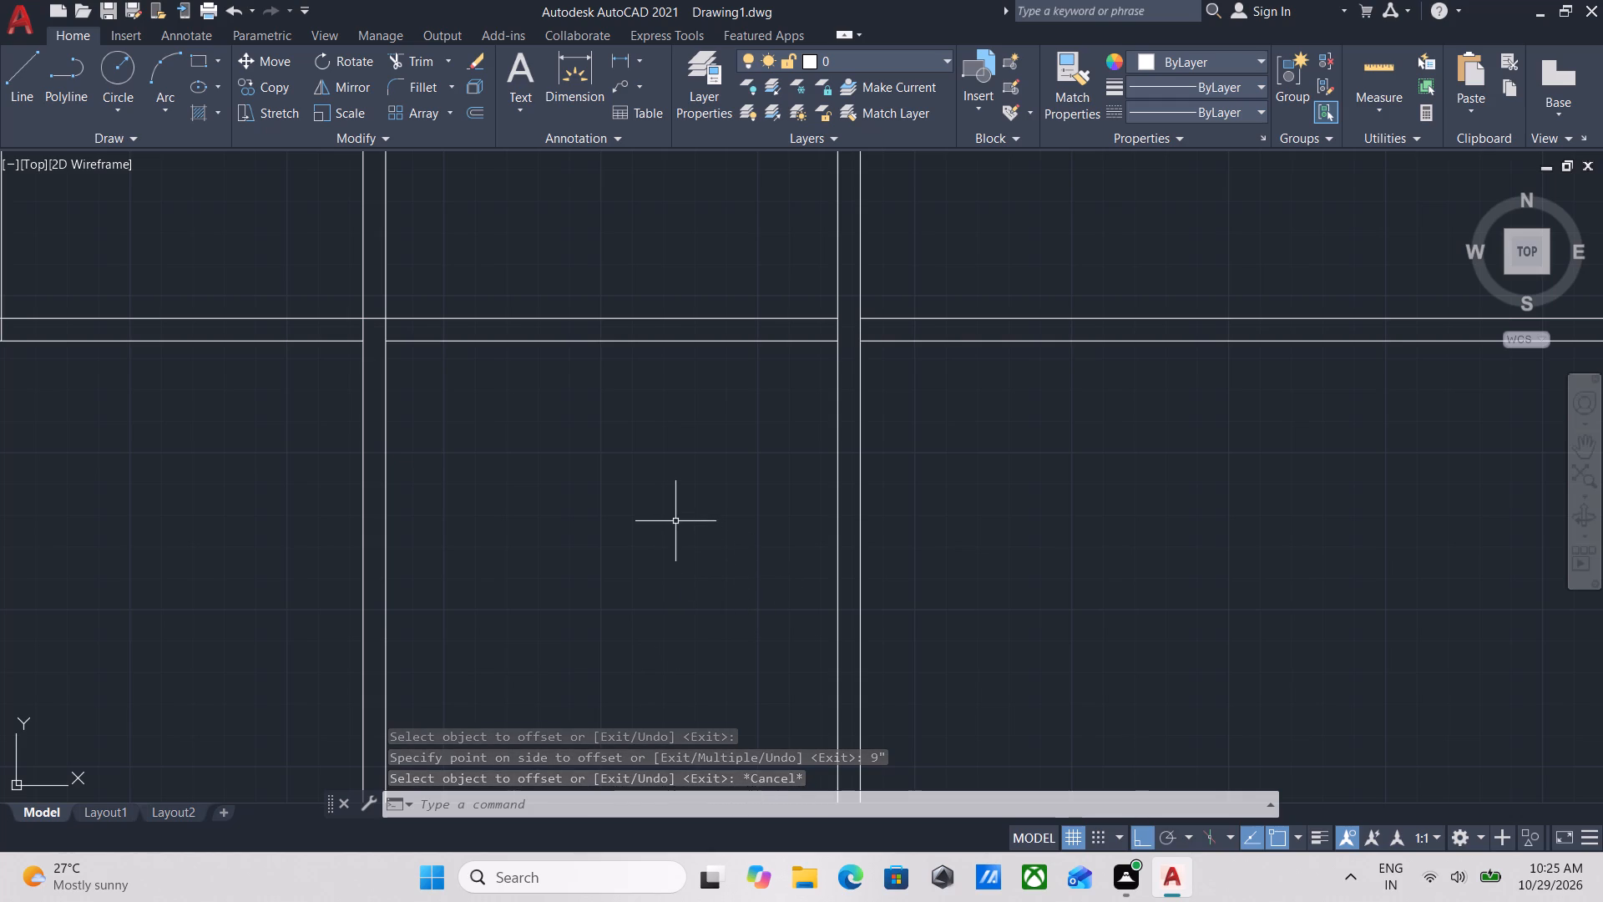
{"action": "middle_click_drag", "start_coordinate": [675, 520], "coordinate": [804, 572]}
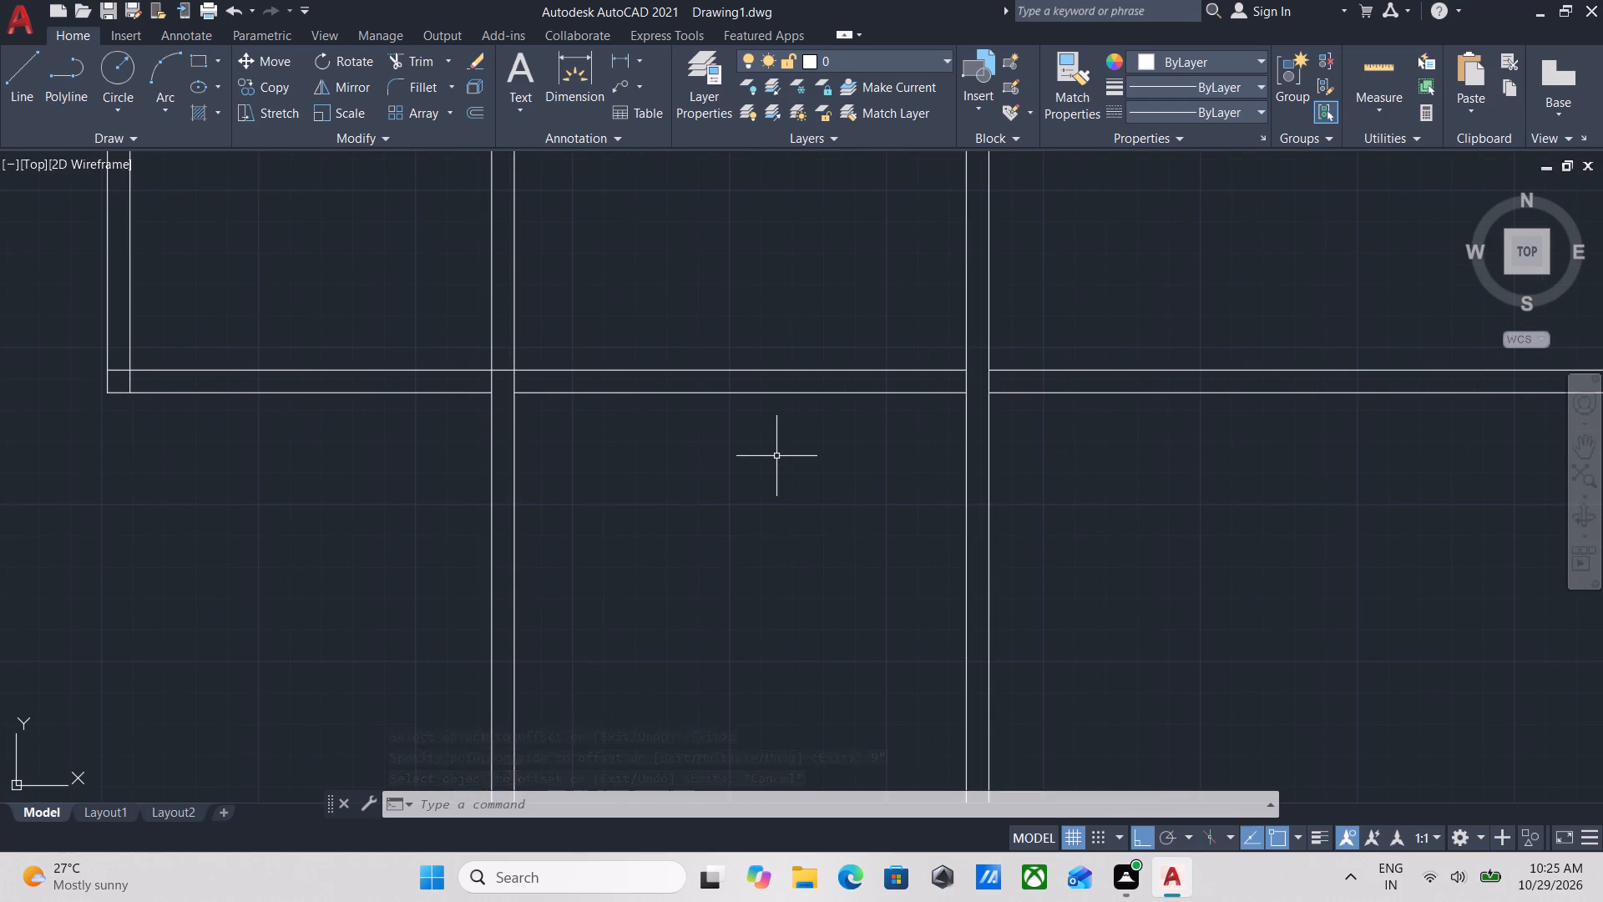
{"action": "middle_click_drag", "start_coordinate": [1012, 415], "coordinate": [874, 470]}
{"action": "scroll", "coordinate": [958, 427], "scroll_direction": "up", "scroll_amount": 2}
{"action": "scroll", "coordinate": [958, 427], "scroll_direction": "down", "scroll_amount": 2}
{"action": "middle_click_drag", "start_coordinate": [958, 427], "coordinate": [902, 626]}
{"action": "scroll", "coordinate": [932, 465], "scroll_direction": "down", "scroll_amount": 1}
{"action": "middle_click_drag", "start_coordinate": [932, 465], "coordinate": [933, 503]}
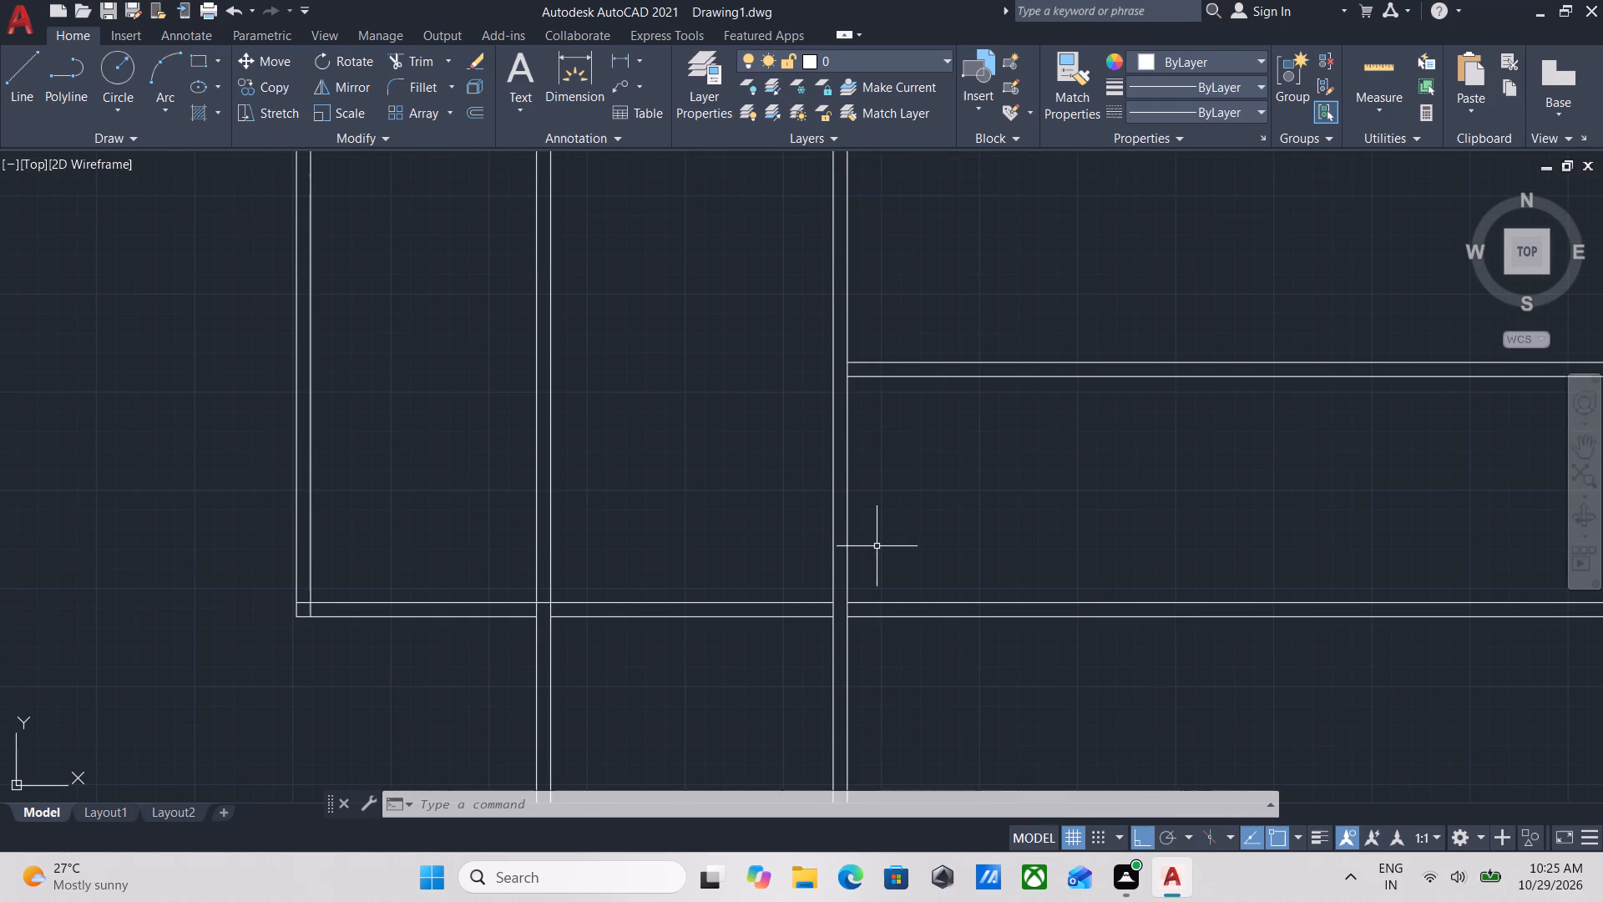
{"action": "scroll", "coordinate": [882, 520], "scroll_direction": "up", "scroll_amount": 2}
{"action": "scroll", "coordinate": [847, 438], "scroll_direction": "down", "scroll_amount": 2}
{"action": "middle_click_drag", "start_coordinate": [847, 438], "coordinate": [848, 500]}
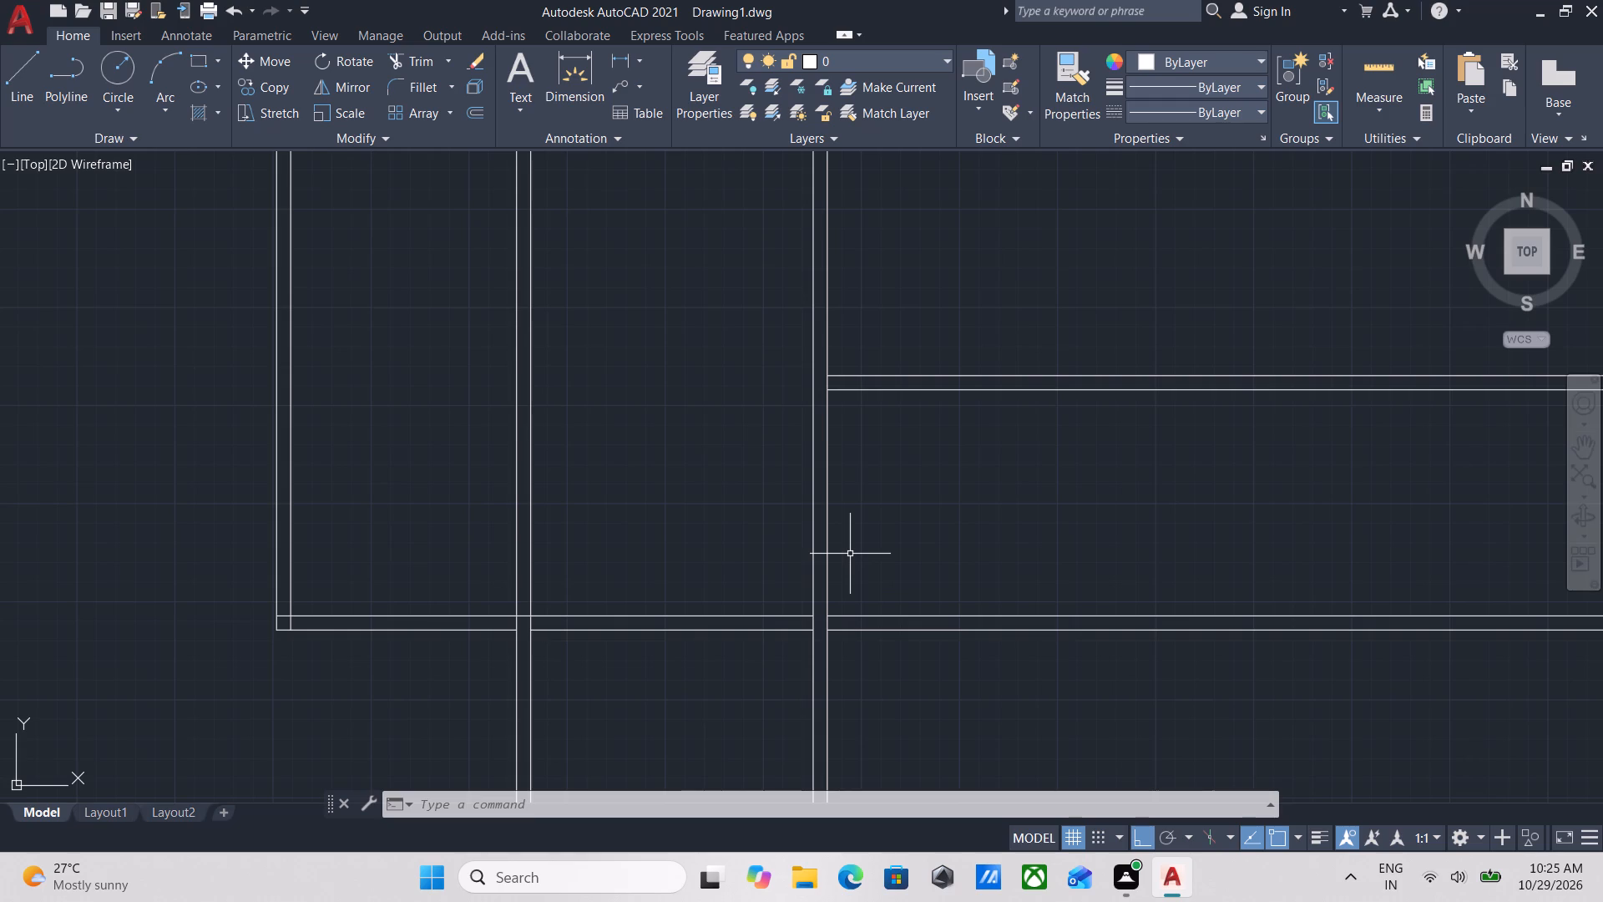
{"action": "scroll", "coordinate": [849, 591], "scroll_direction": "down", "scroll_amount": 1}
{"action": "scroll", "coordinate": [842, 633], "scroll_direction": "up", "scroll_amount": 6}
{"action": "middle_click_drag", "start_coordinate": [792, 519], "coordinate": [793, 521]}
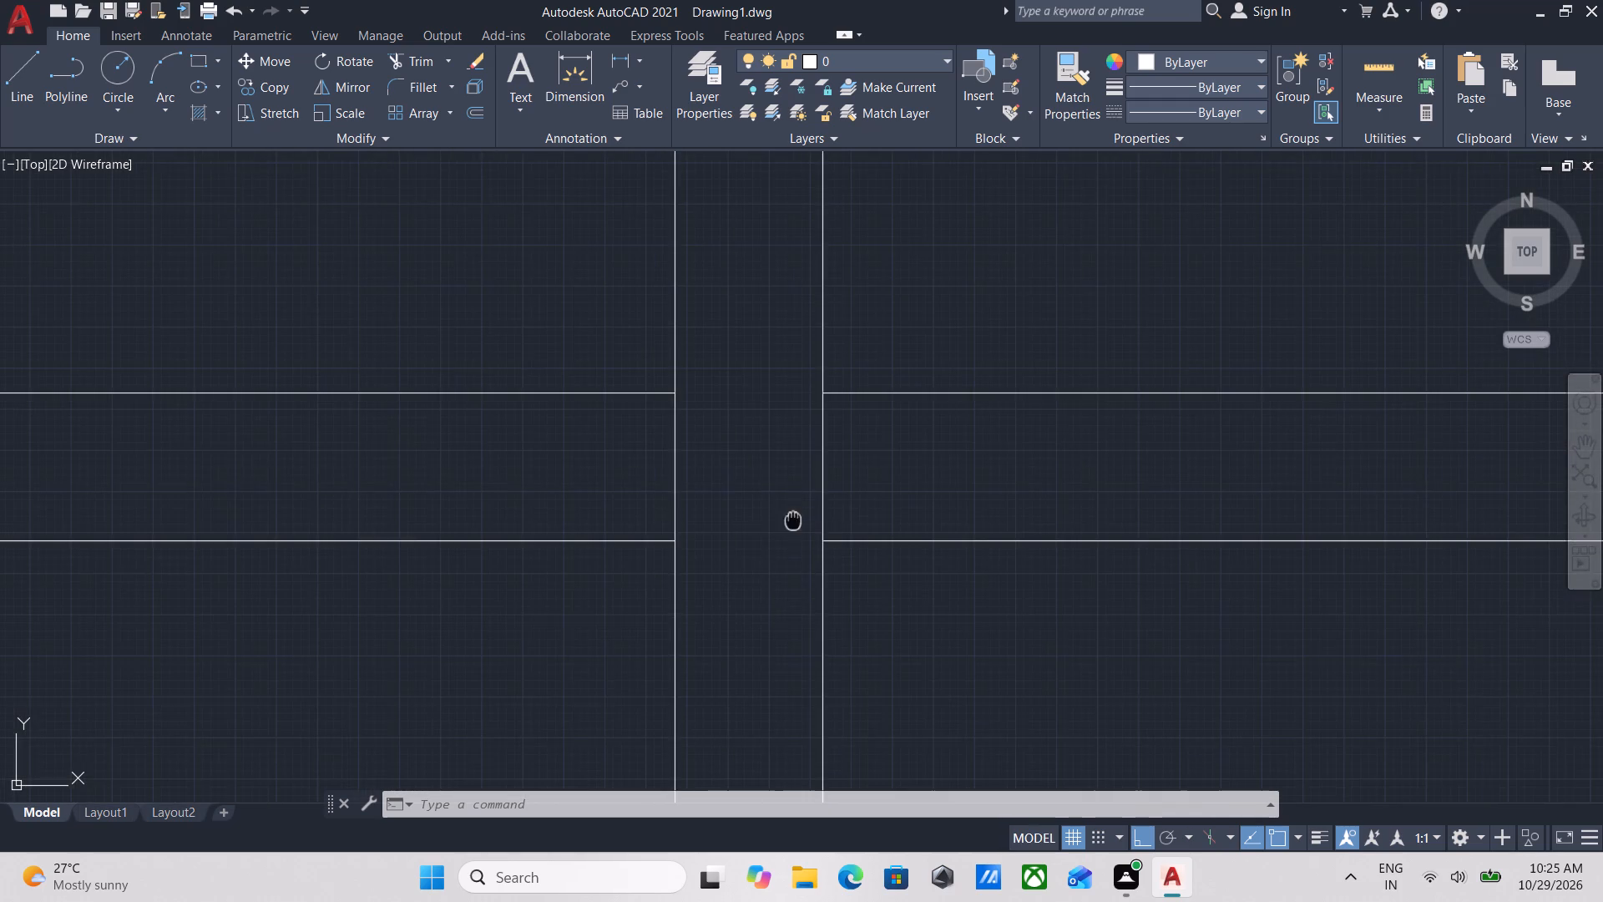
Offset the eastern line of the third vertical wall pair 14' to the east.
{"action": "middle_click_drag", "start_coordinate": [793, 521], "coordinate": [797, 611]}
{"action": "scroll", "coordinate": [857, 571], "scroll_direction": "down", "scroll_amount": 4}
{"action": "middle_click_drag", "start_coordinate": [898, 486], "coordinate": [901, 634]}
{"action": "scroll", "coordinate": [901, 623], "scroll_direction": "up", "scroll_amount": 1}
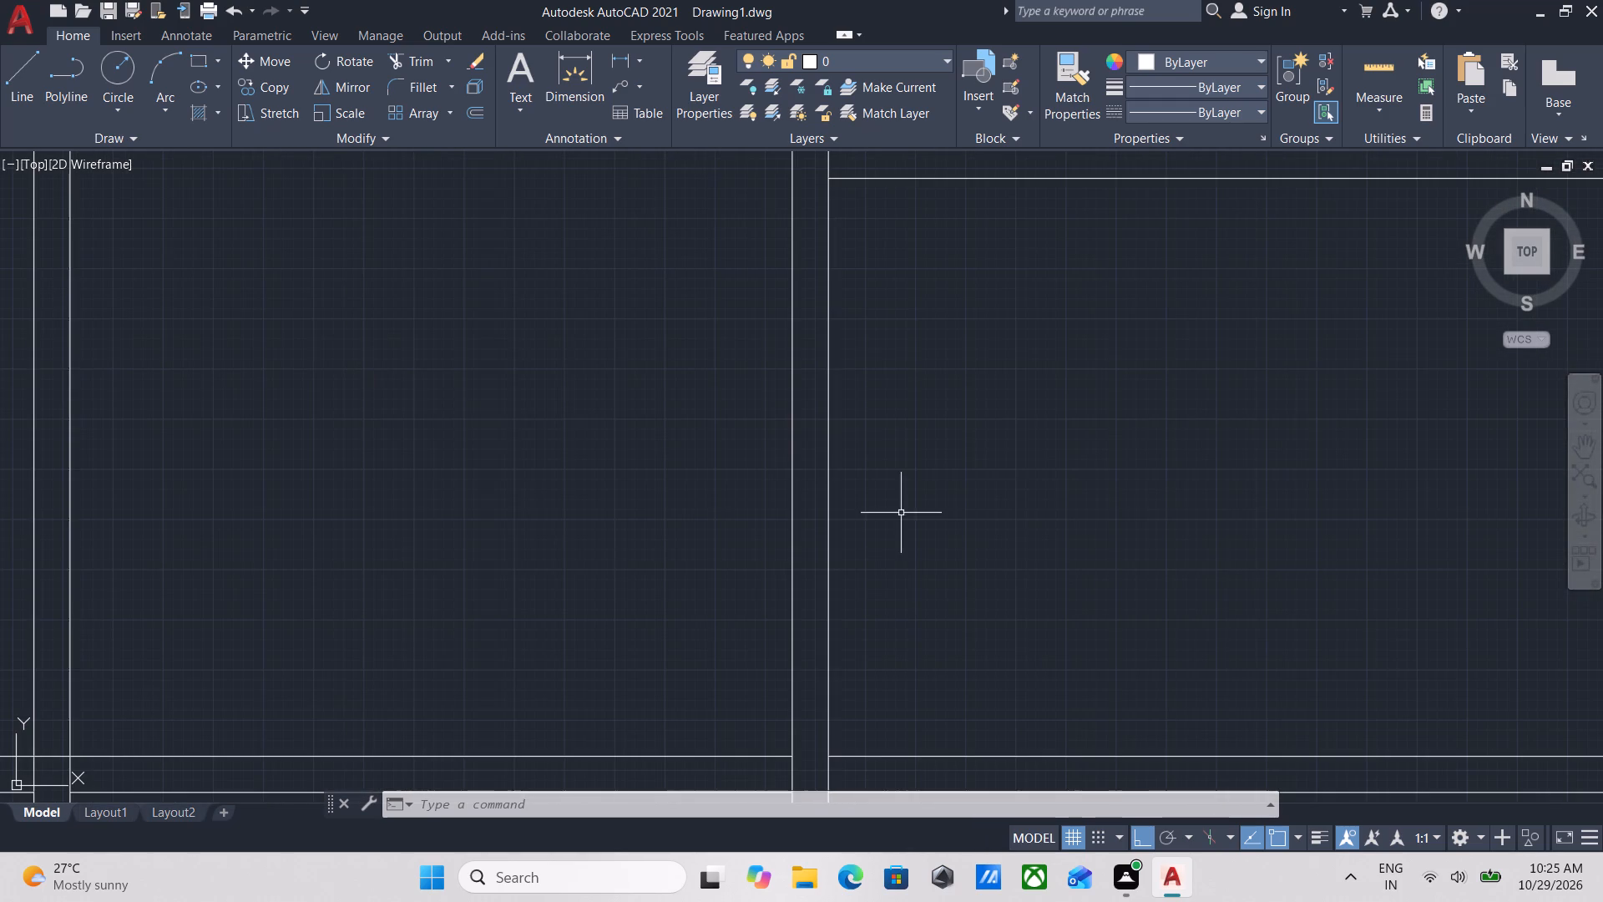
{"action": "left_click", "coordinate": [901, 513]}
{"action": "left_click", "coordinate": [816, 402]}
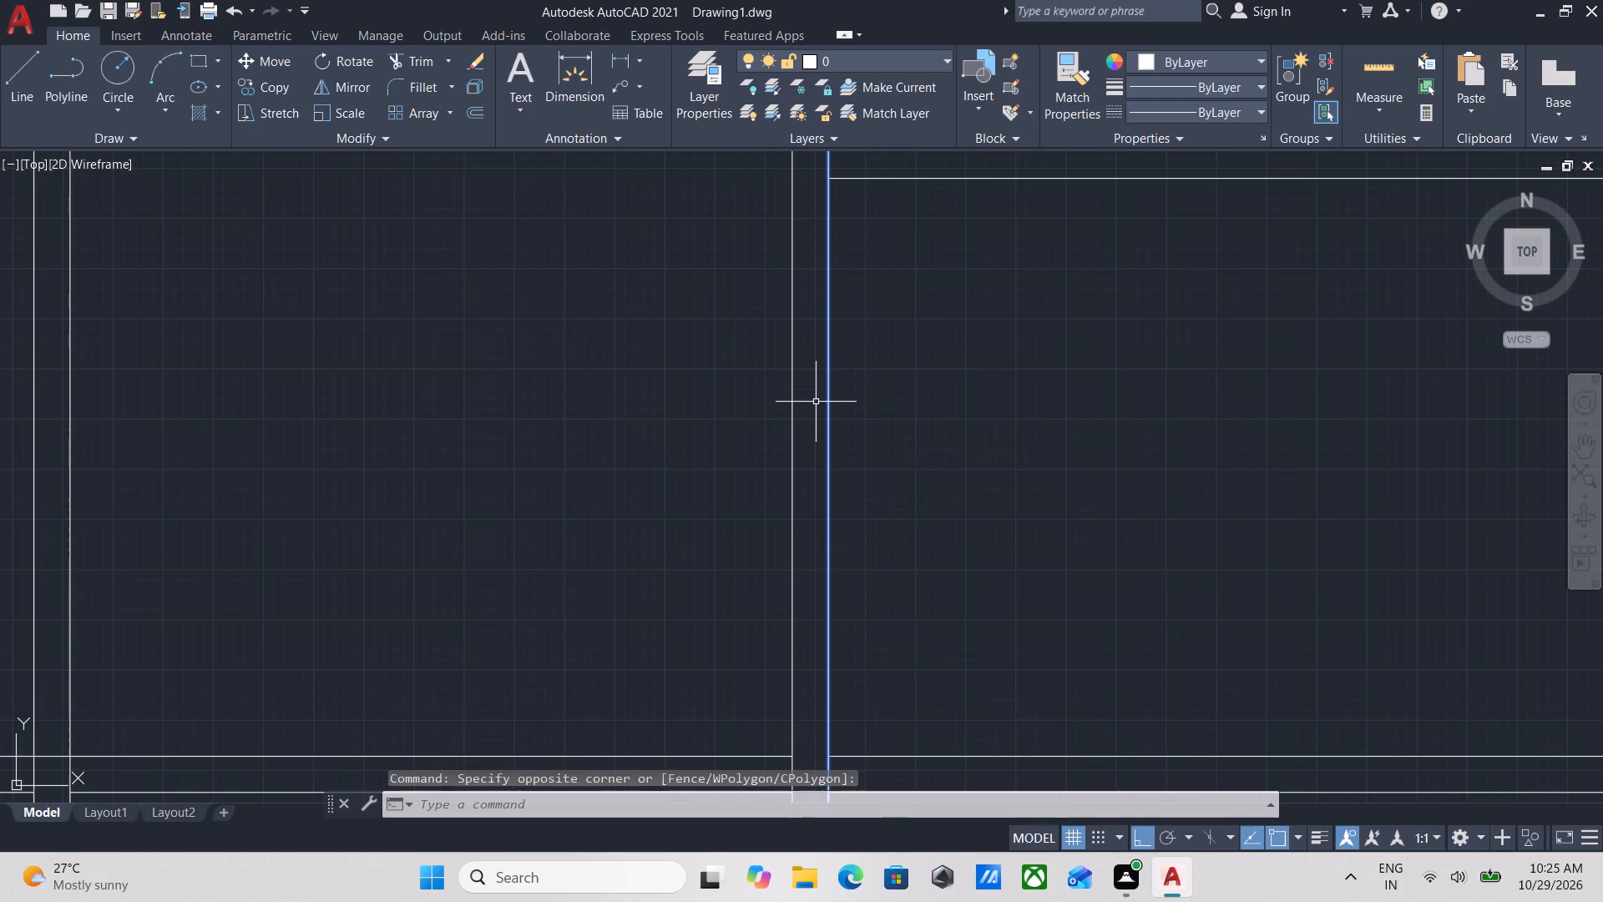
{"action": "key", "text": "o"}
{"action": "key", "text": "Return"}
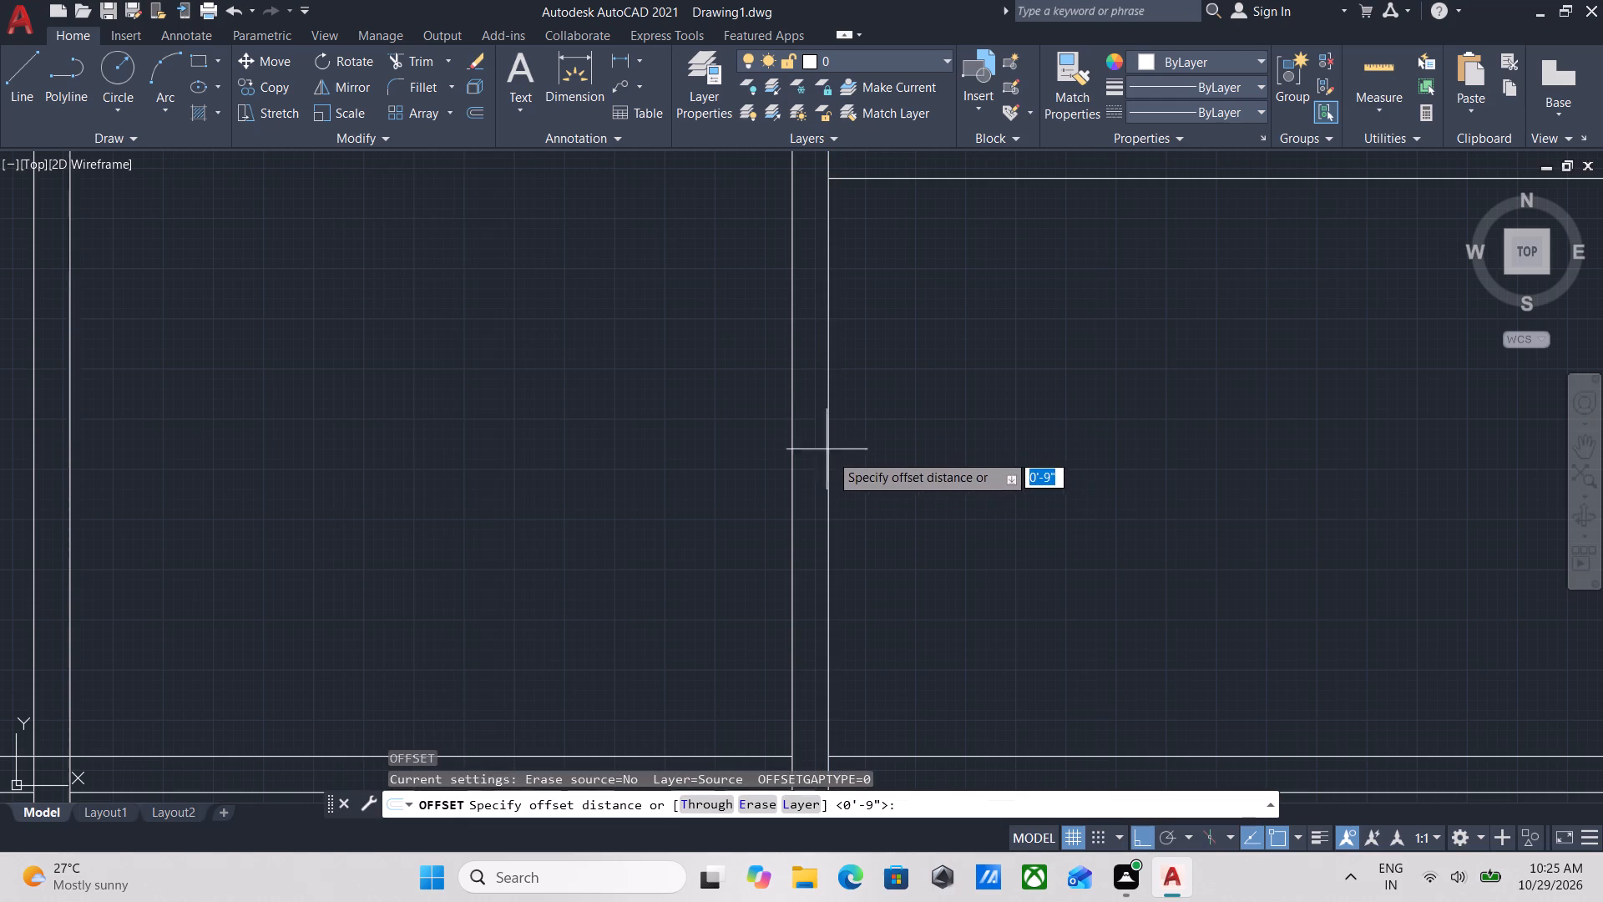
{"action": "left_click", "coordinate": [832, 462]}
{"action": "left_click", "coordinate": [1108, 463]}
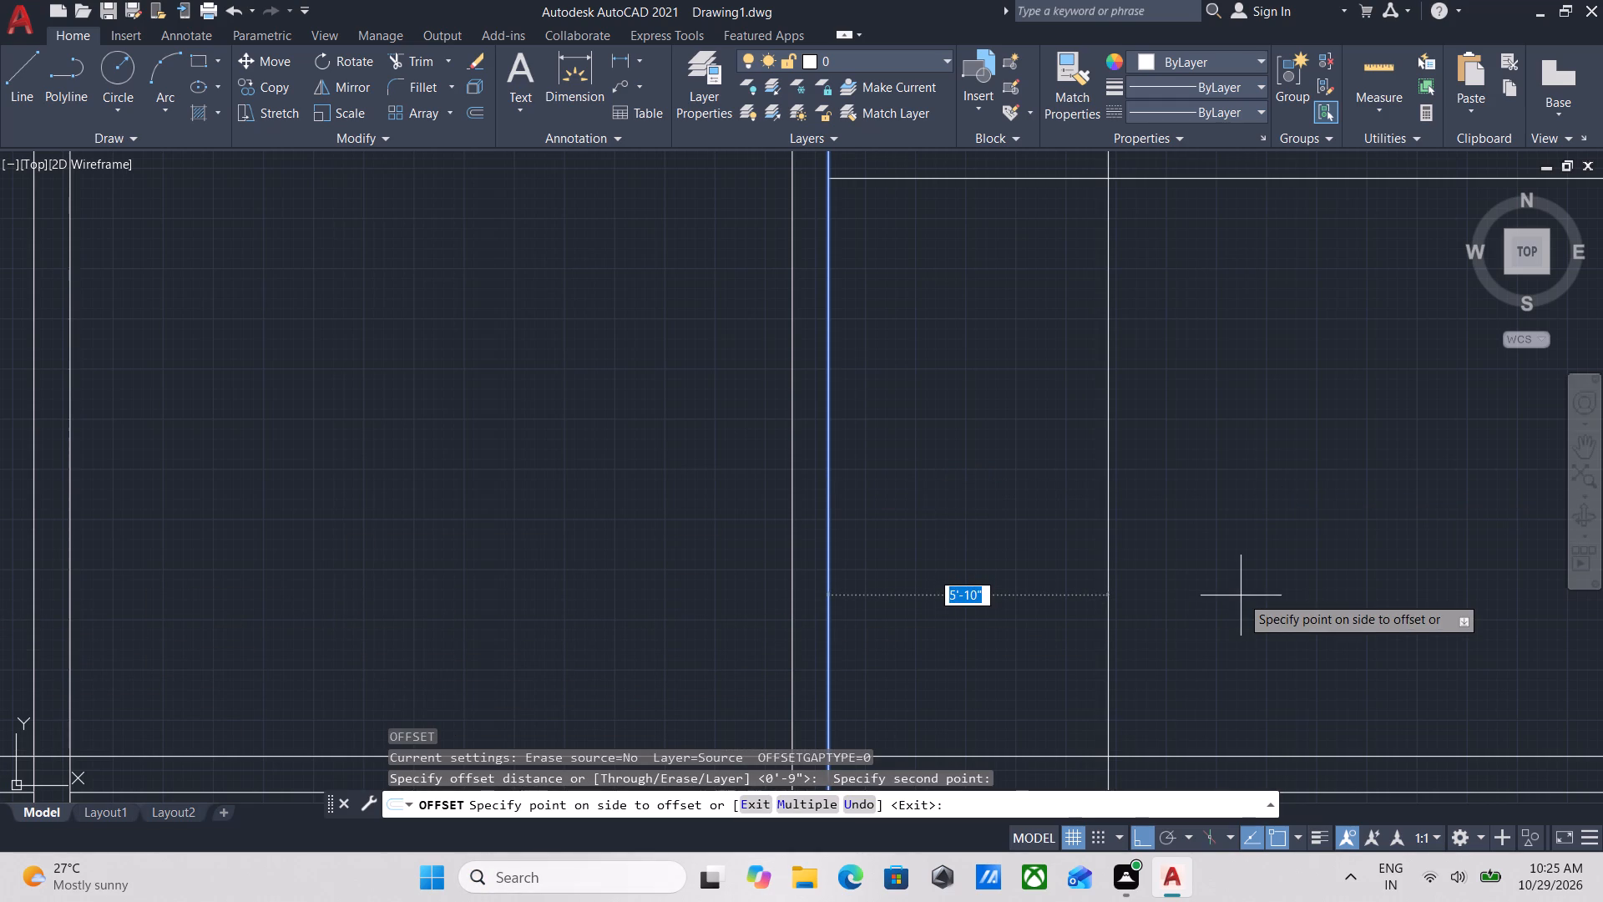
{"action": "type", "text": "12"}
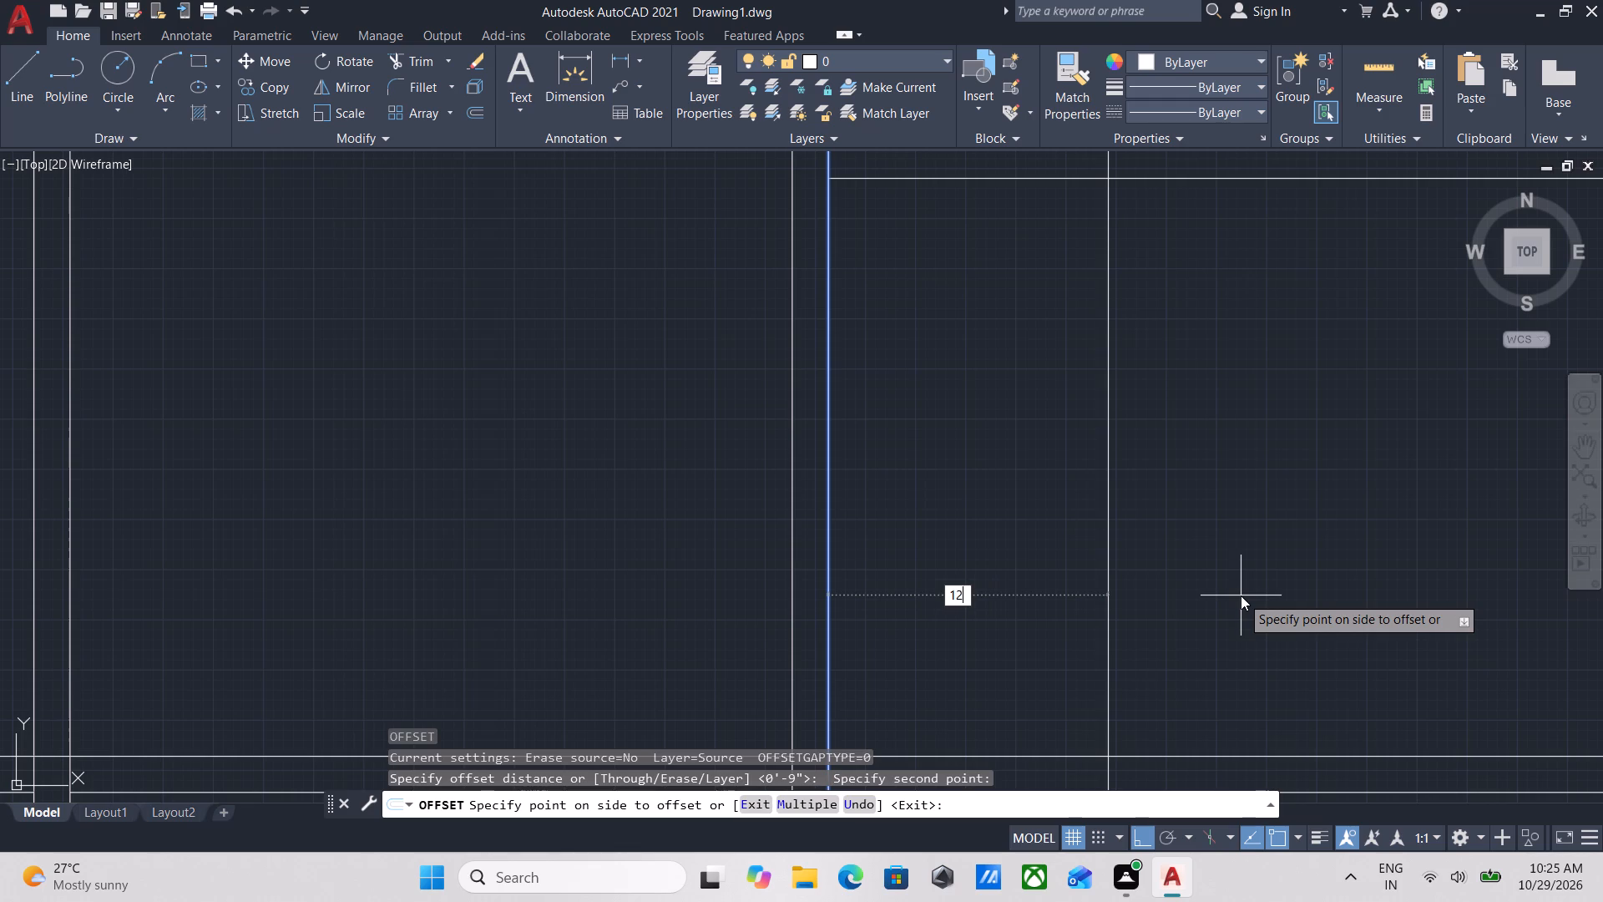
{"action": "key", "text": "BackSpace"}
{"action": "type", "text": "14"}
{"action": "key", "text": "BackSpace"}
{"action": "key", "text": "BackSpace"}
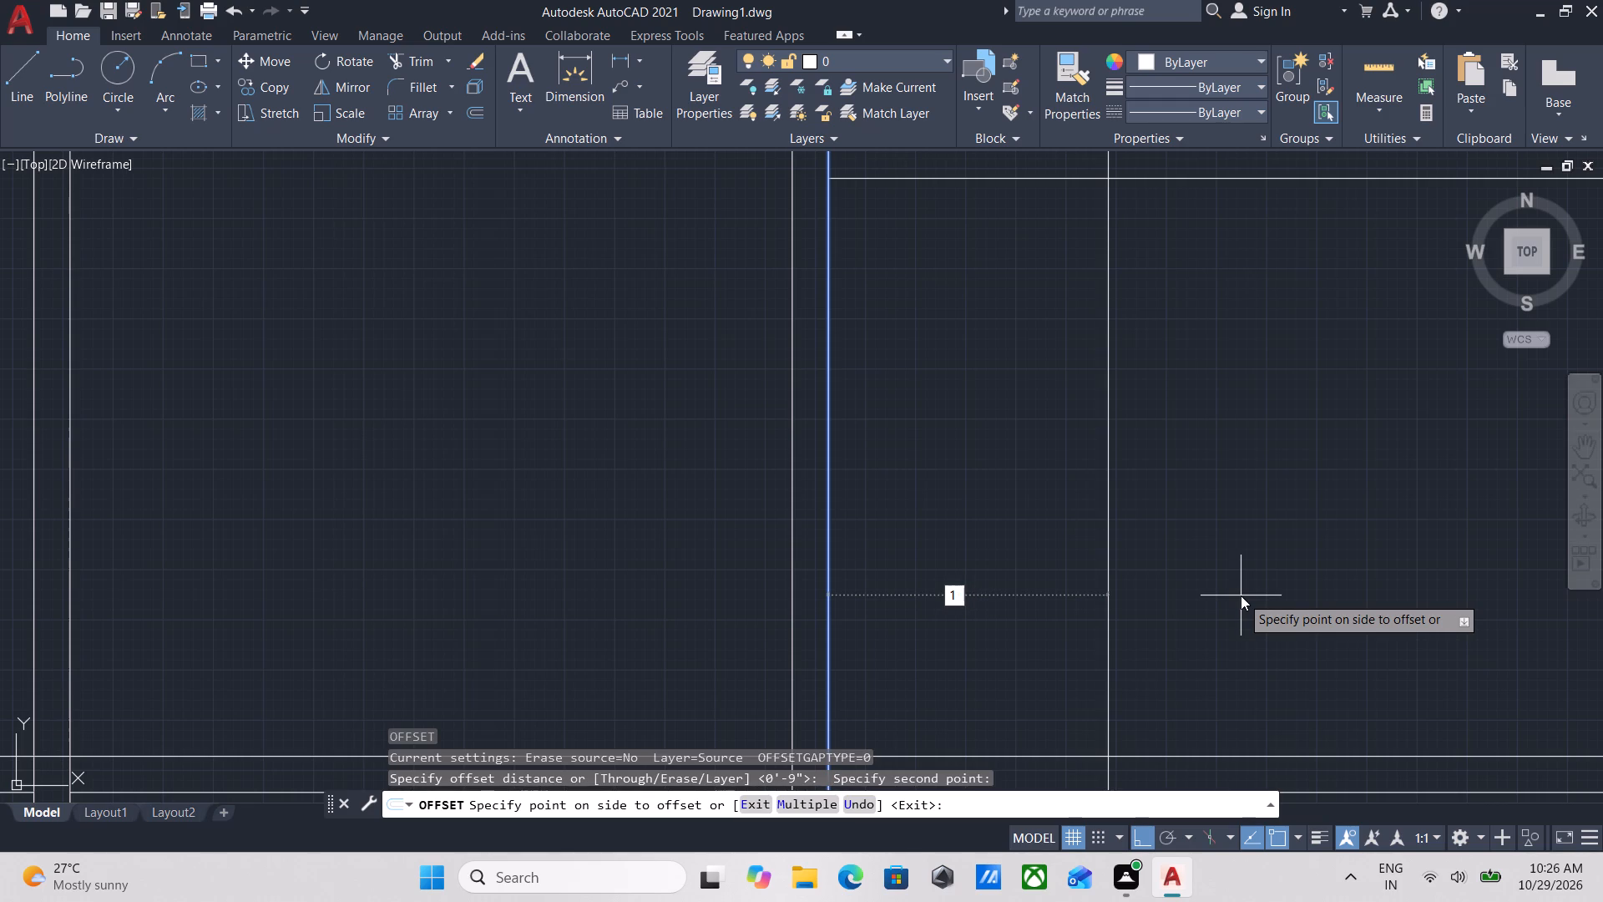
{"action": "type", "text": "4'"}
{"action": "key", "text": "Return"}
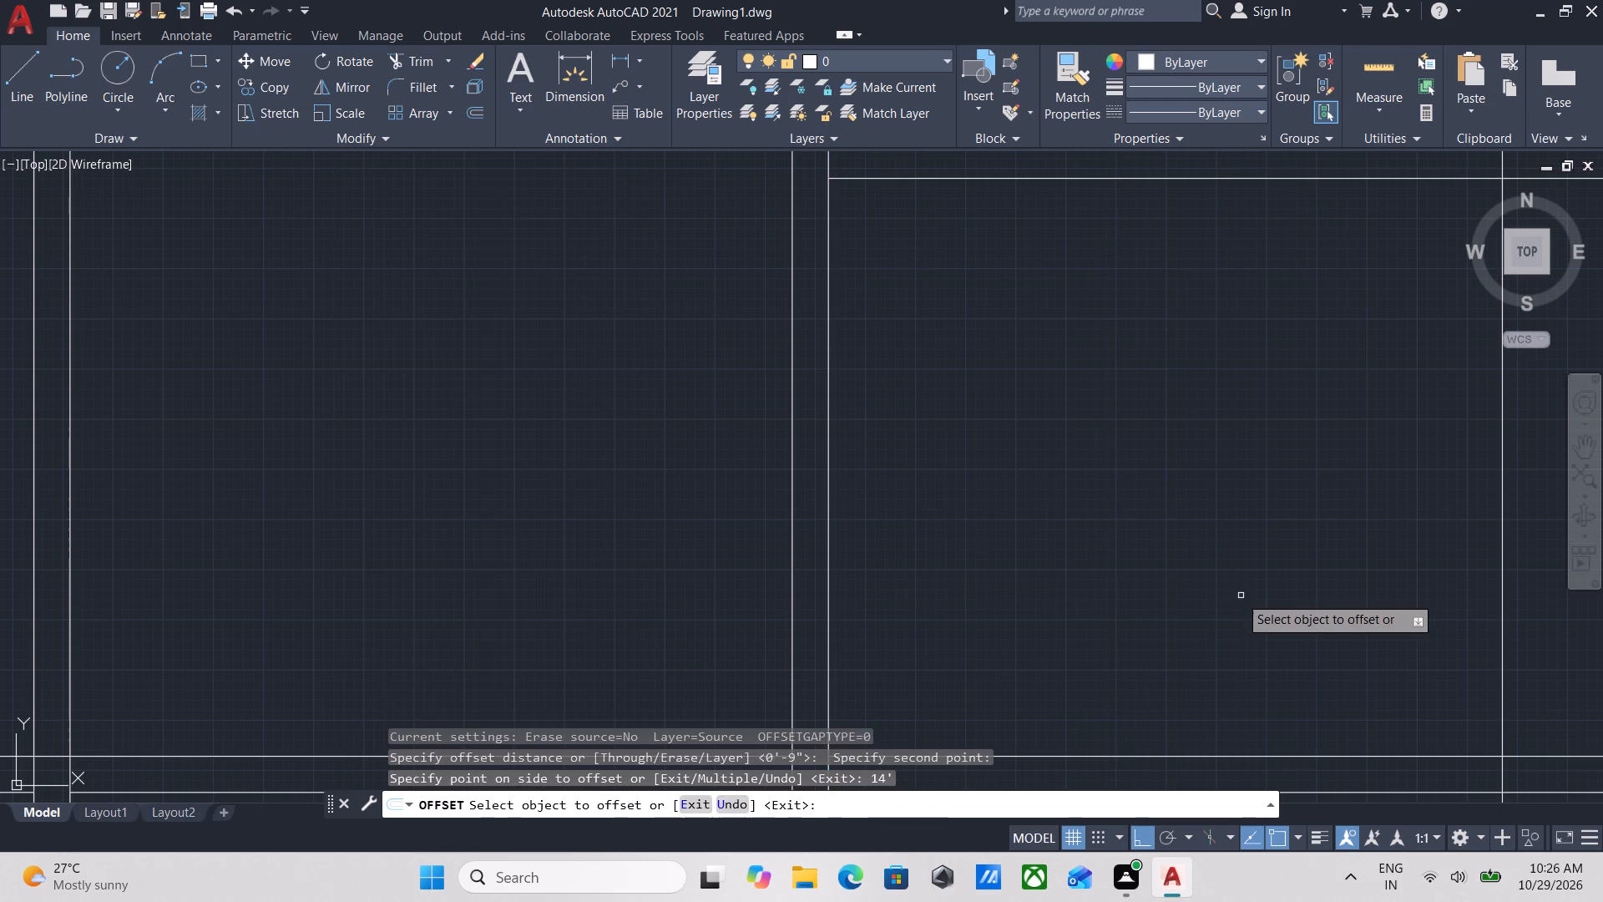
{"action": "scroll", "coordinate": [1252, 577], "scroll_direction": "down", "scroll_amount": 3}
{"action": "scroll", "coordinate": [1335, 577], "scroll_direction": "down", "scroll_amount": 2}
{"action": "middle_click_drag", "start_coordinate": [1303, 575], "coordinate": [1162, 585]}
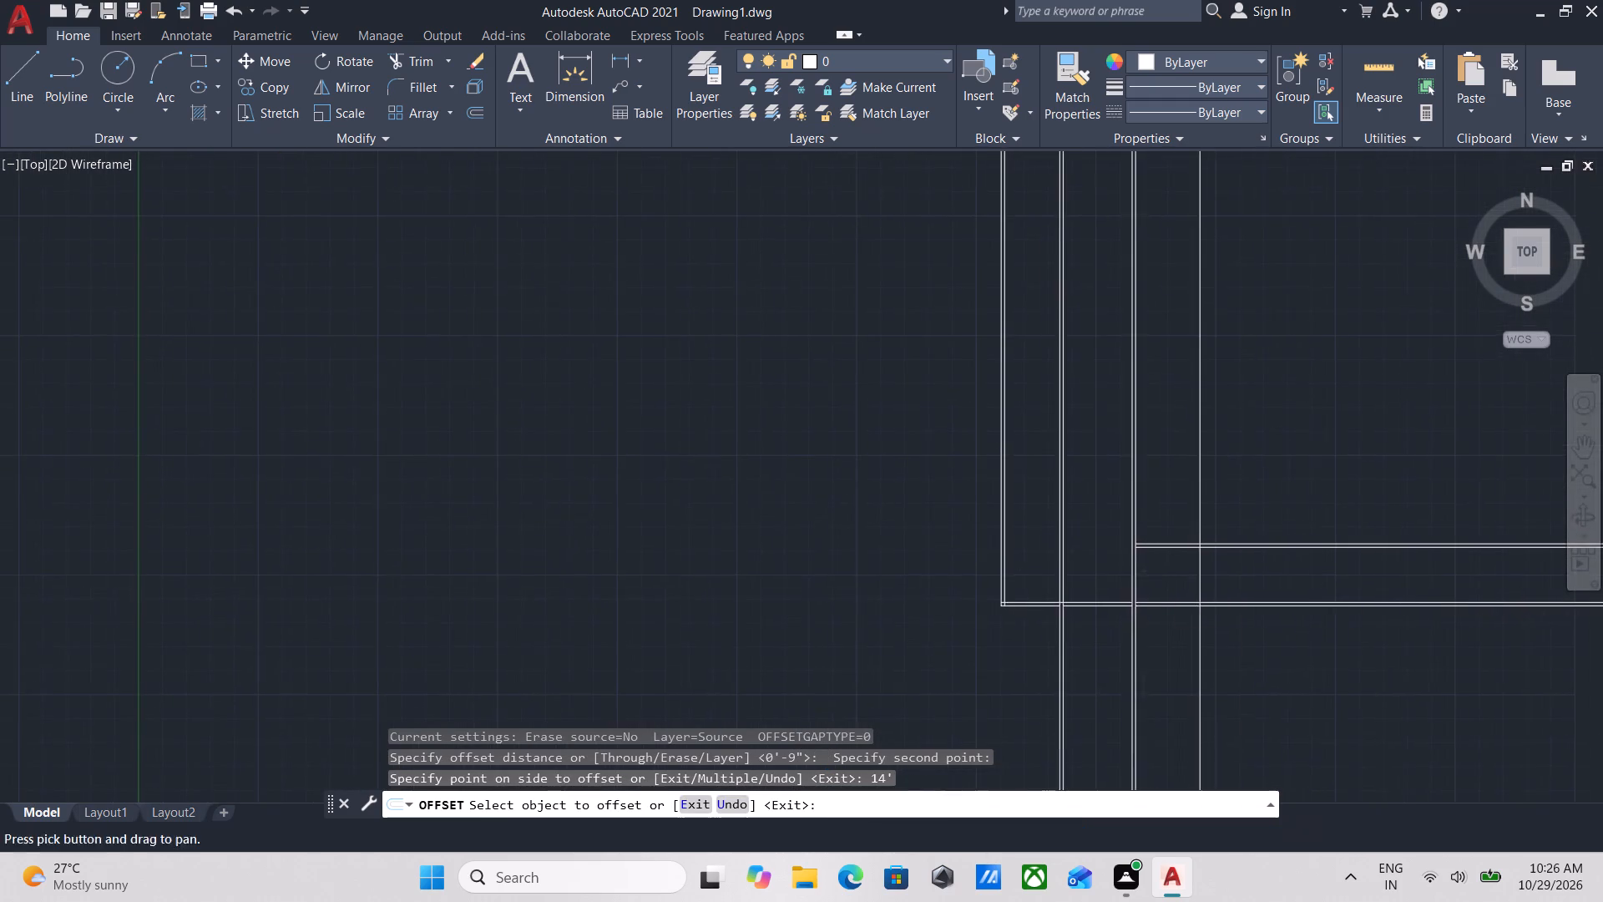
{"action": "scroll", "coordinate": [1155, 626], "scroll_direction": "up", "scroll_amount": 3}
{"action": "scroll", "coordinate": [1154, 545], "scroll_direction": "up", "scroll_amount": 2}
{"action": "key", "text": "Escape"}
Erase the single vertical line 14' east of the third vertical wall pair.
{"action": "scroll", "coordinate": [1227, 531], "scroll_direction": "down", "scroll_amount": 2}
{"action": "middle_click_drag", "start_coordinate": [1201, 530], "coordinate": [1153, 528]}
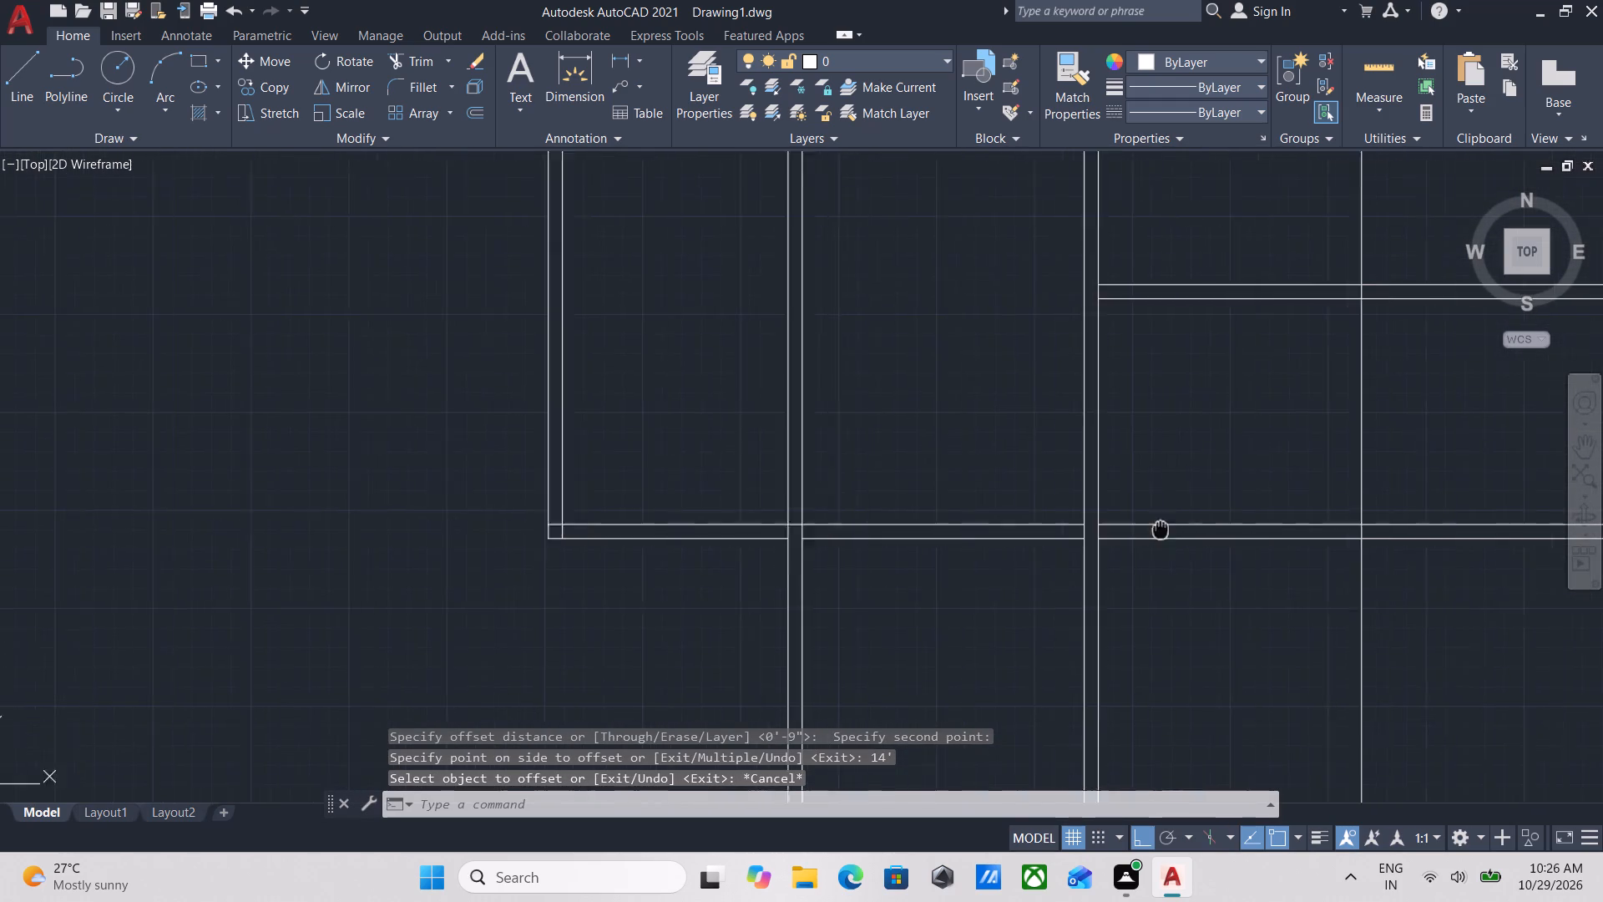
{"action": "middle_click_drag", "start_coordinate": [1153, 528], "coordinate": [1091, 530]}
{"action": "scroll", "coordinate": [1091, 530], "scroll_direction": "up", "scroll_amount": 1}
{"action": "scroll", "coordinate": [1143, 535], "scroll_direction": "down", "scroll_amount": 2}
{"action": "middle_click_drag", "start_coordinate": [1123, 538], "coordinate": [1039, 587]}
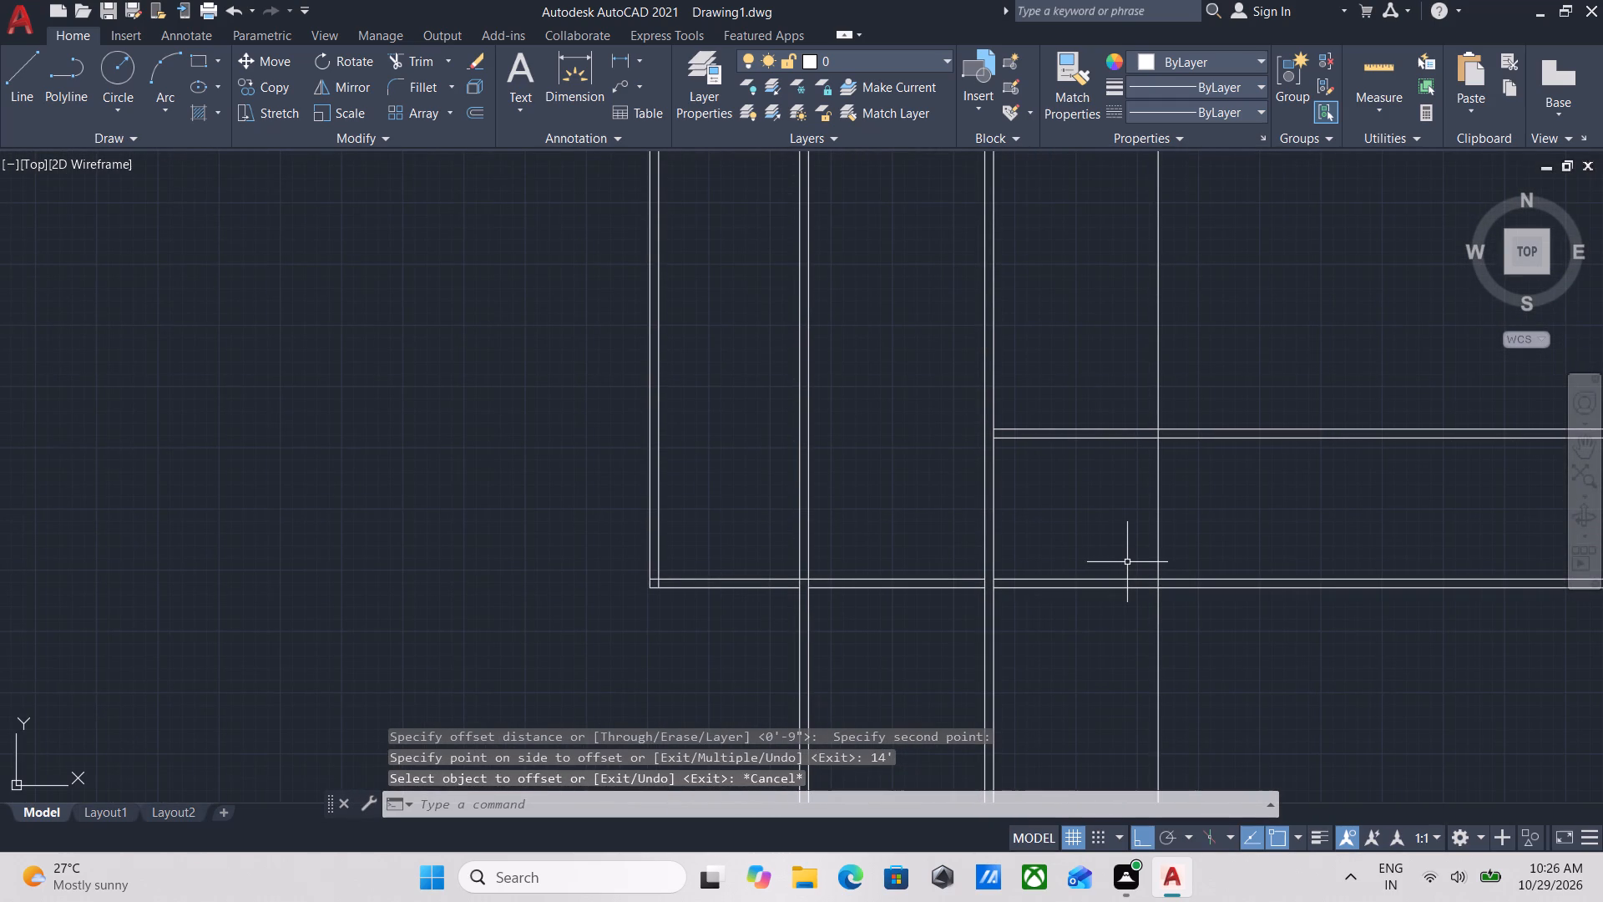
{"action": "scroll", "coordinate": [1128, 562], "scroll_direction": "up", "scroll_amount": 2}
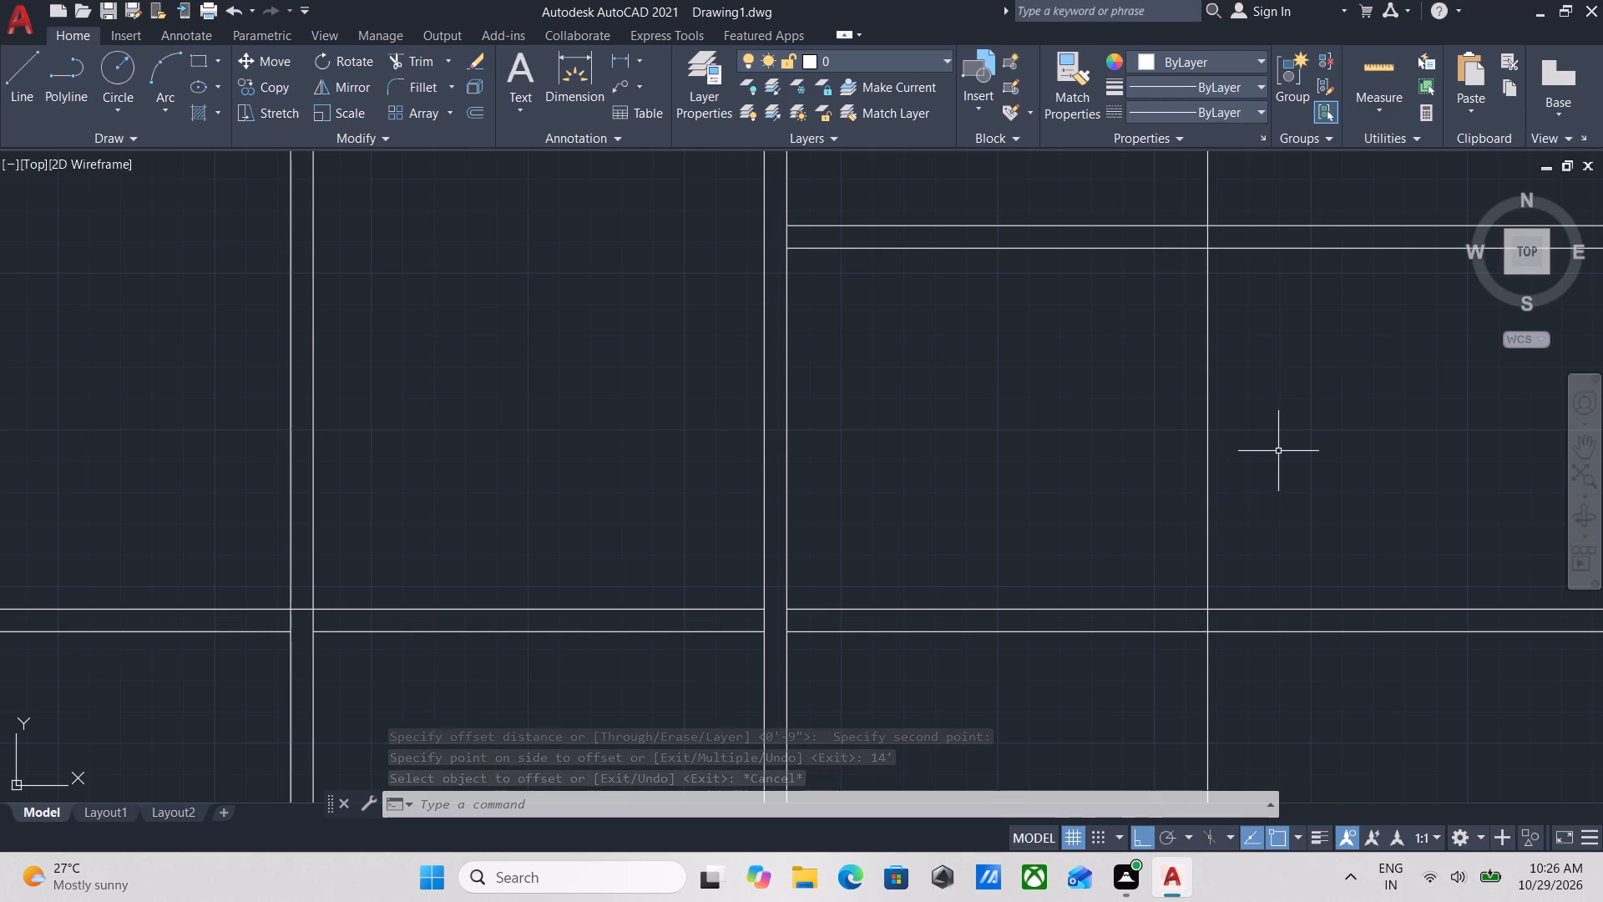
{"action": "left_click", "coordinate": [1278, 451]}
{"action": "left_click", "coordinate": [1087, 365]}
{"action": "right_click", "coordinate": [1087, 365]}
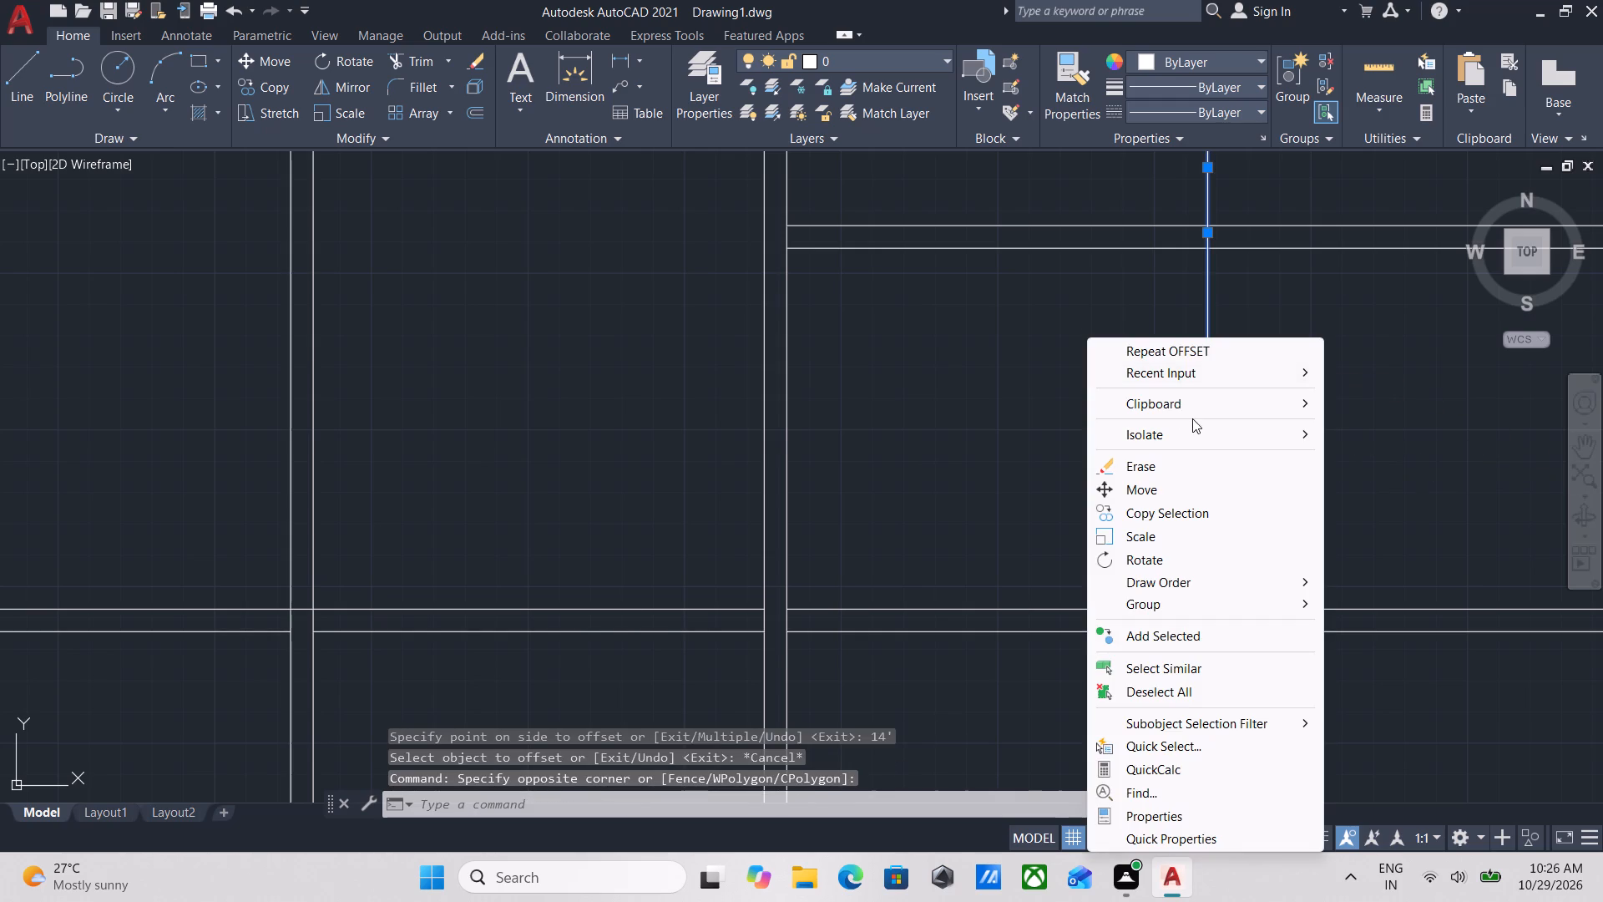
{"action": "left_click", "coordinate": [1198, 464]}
Offset the eastern line of the third vertical wall pair 10' to the east.
{"action": "scroll", "coordinate": [574, 443], "scroll_direction": "up", "scroll_amount": 2}
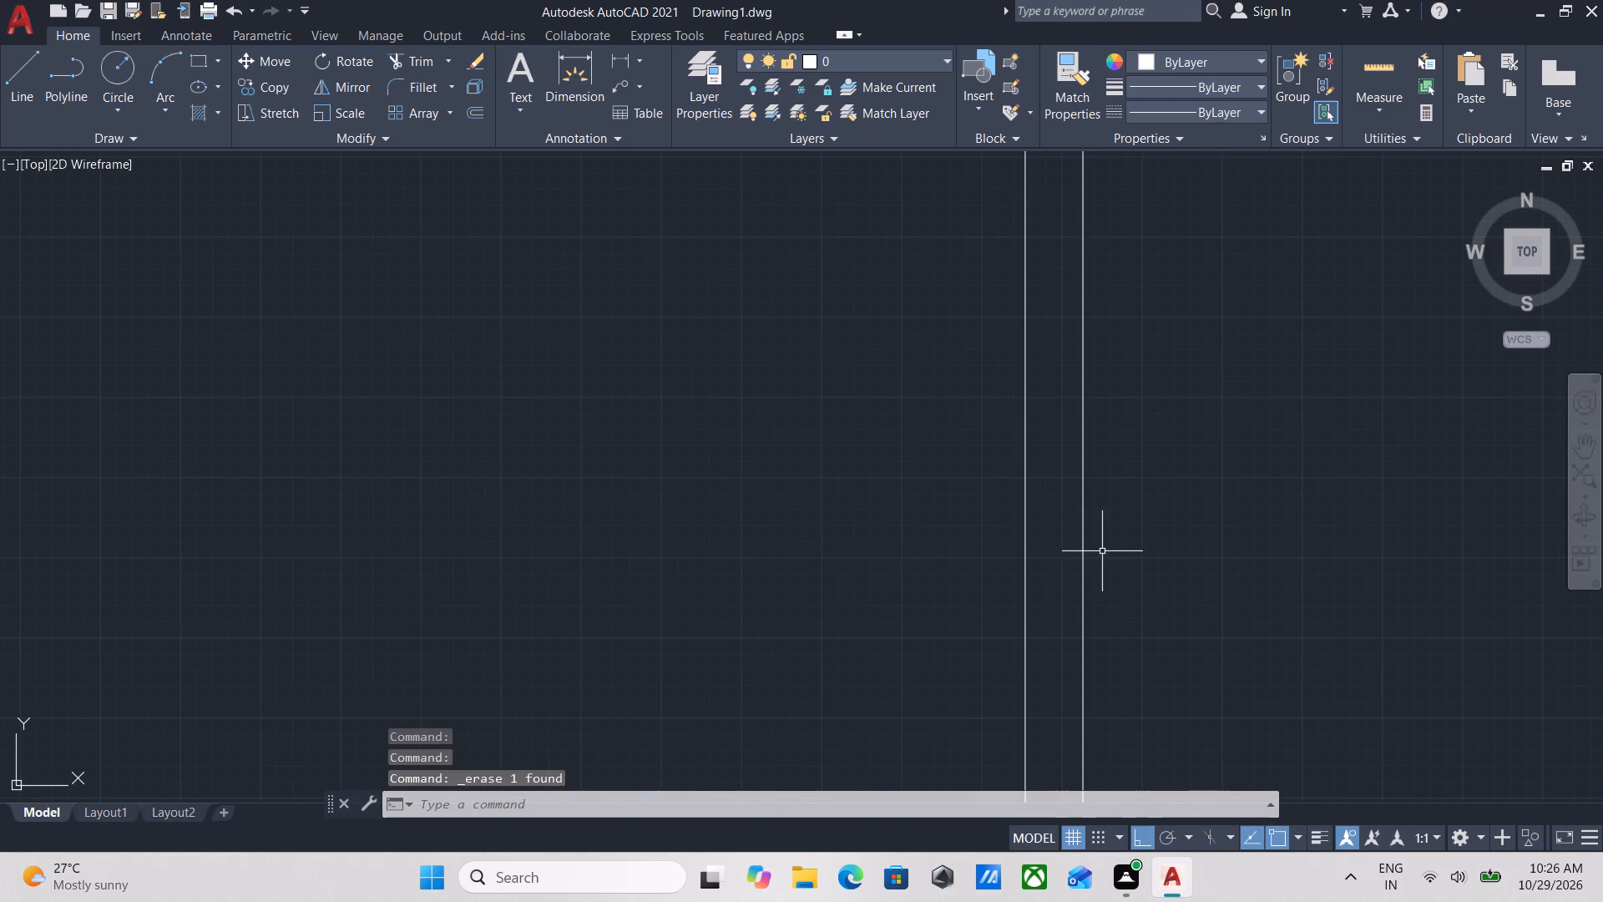
{"action": "left_click", "coordinate": [1113, 550]}
{"action": "left_click", "coordinate": [1067, 497]}
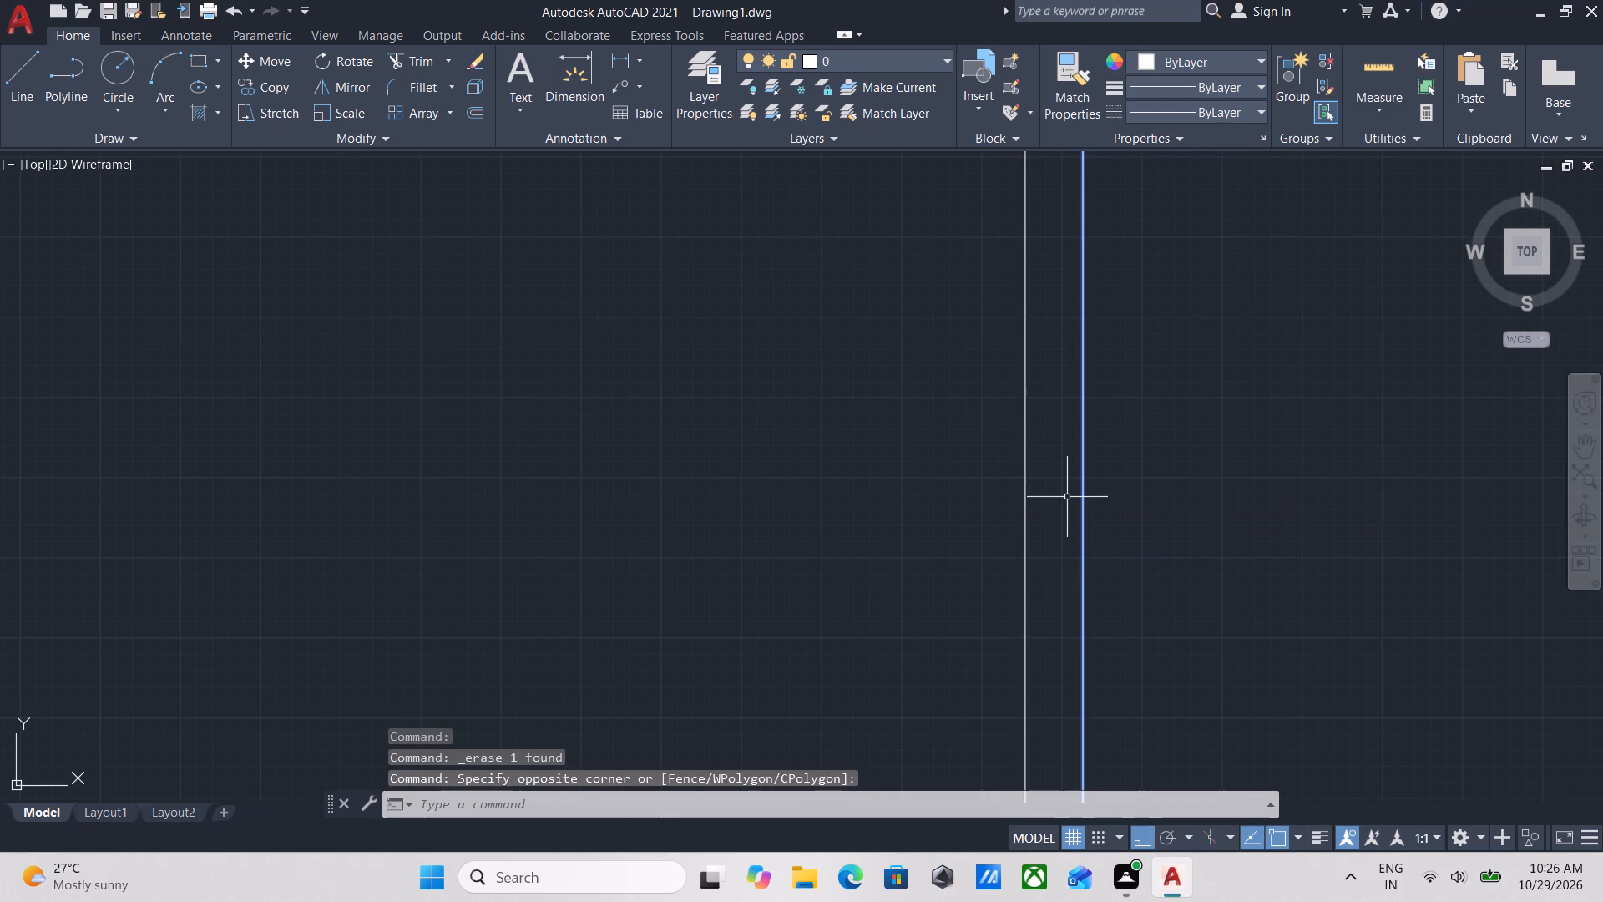
{"action": "key", "text": "o"}
{"action": "key", "text": "Return"}
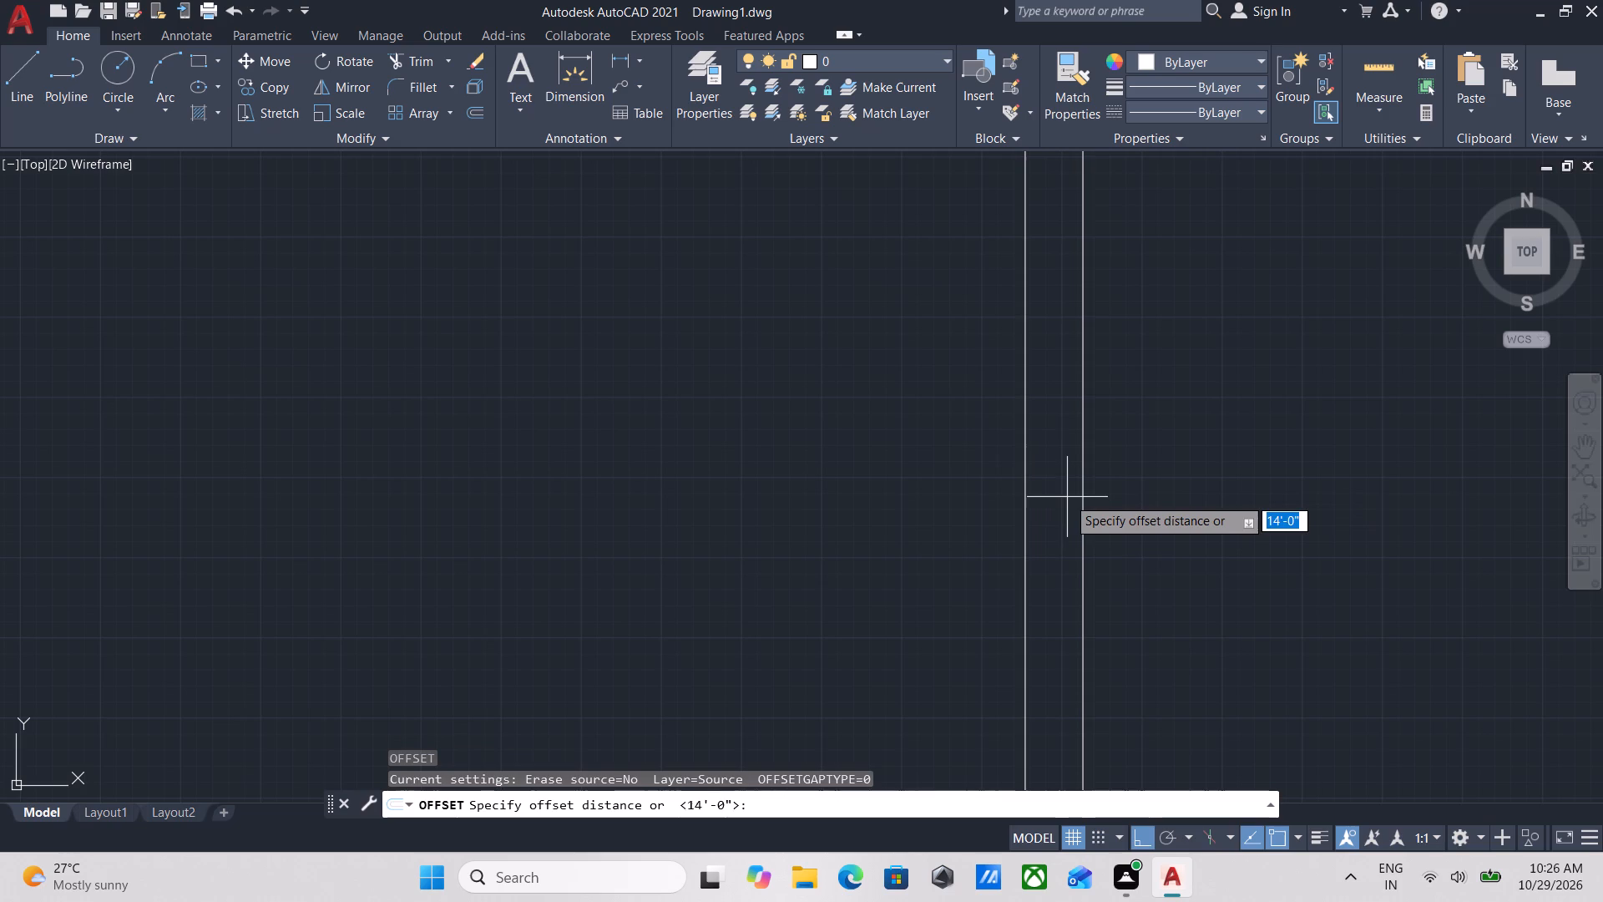
{"action": "left_click", "coordinate": [1080, 485]}
{"action": "left_click", "coordinate": [1323, 473]}
{"action": "scroll", "coordinate": [1316, 475], "scroll_direction": "down", "scroll_amount": 1}
{"action": "middle_click_drag", "start_coordinate": [1296, 477], "coordinate": [807, 482]}
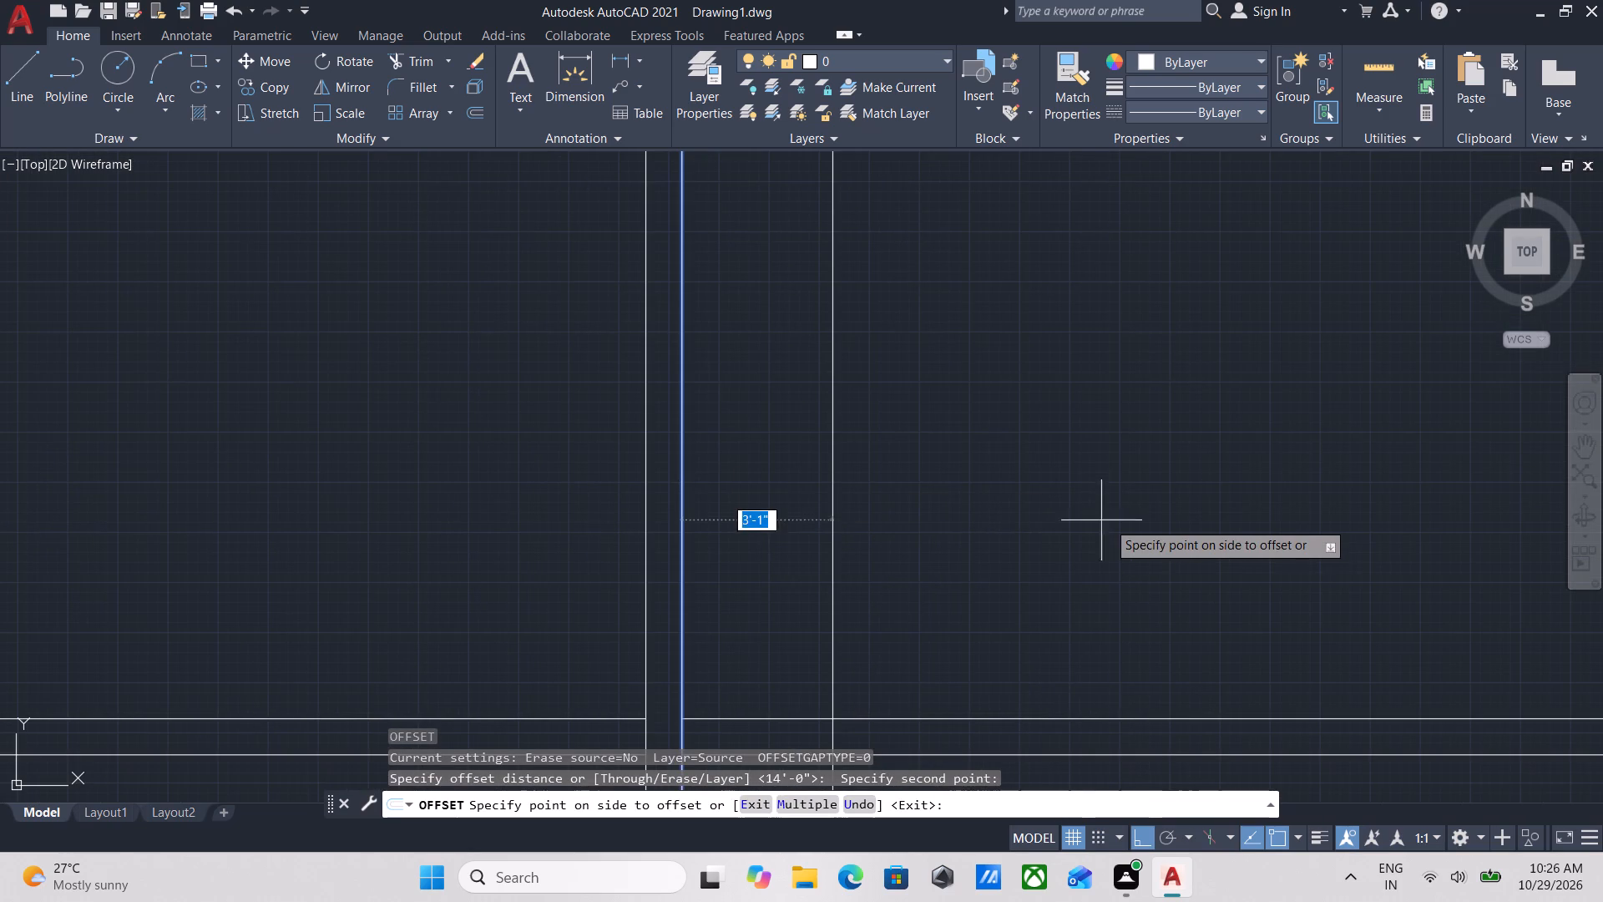
{"action": "key", "text": "1"}
{"action": "type", "text": "0'"}
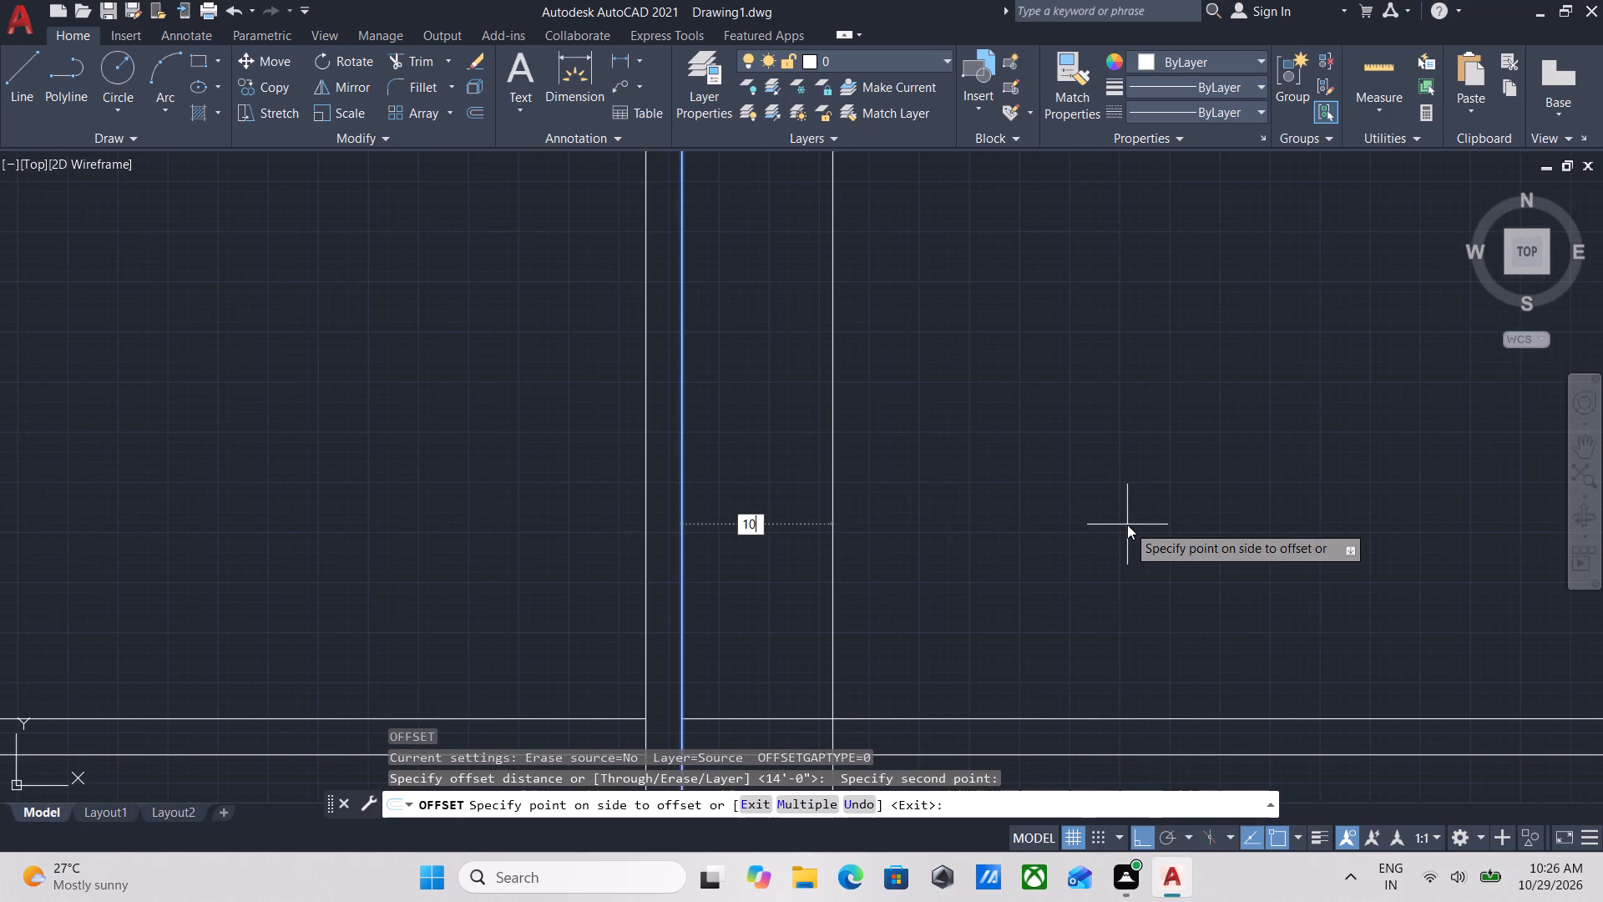
{"action": "key", "text": "Return"}
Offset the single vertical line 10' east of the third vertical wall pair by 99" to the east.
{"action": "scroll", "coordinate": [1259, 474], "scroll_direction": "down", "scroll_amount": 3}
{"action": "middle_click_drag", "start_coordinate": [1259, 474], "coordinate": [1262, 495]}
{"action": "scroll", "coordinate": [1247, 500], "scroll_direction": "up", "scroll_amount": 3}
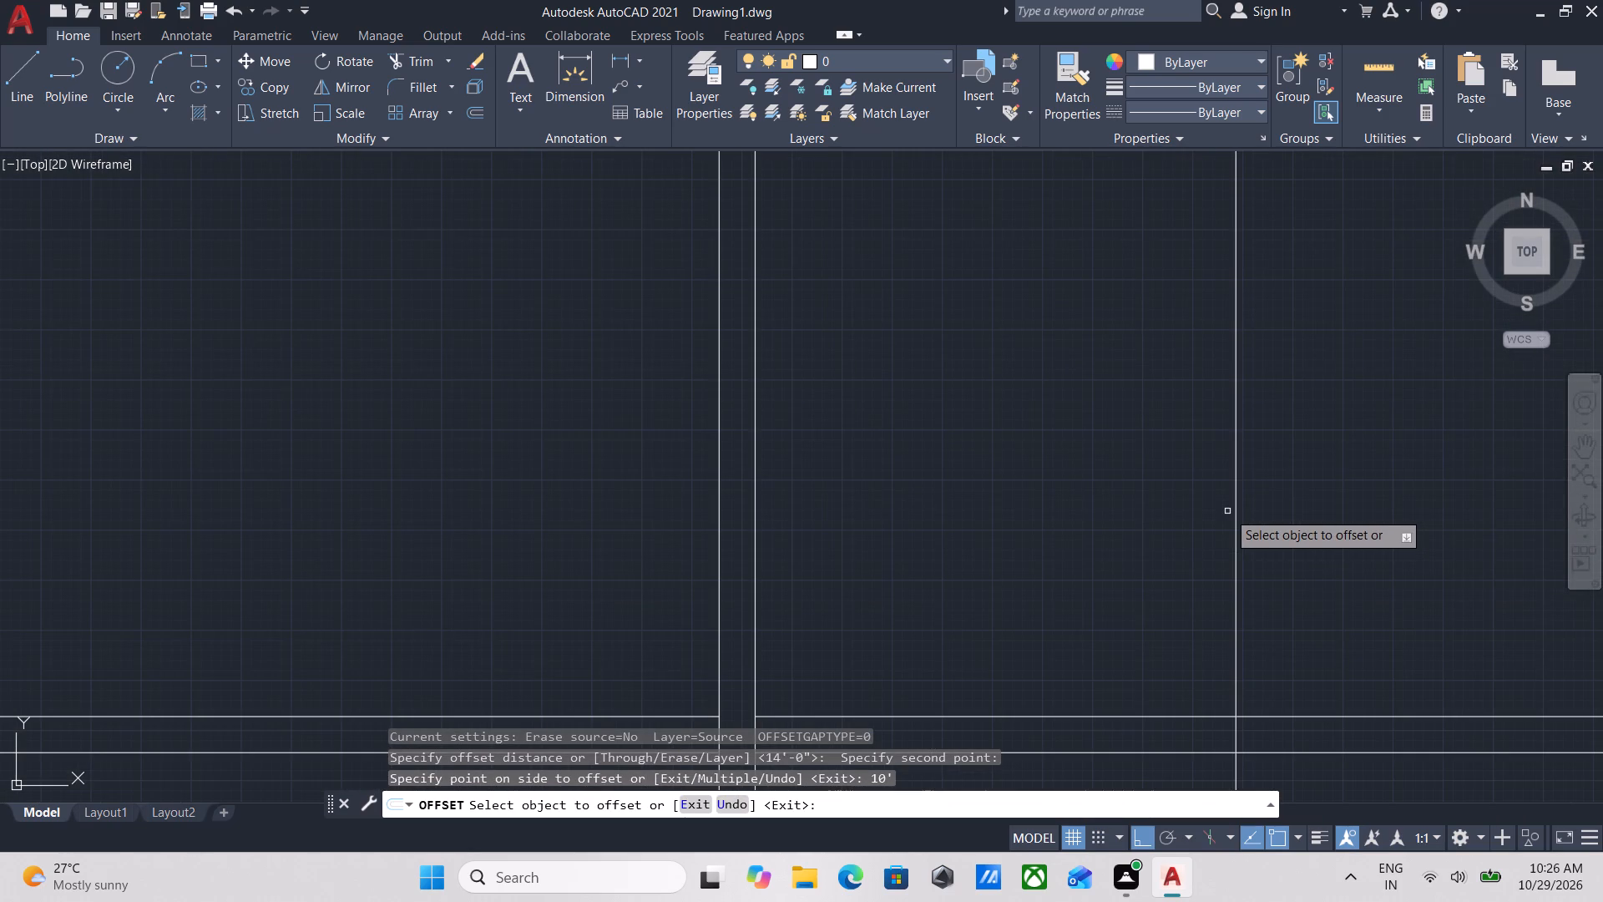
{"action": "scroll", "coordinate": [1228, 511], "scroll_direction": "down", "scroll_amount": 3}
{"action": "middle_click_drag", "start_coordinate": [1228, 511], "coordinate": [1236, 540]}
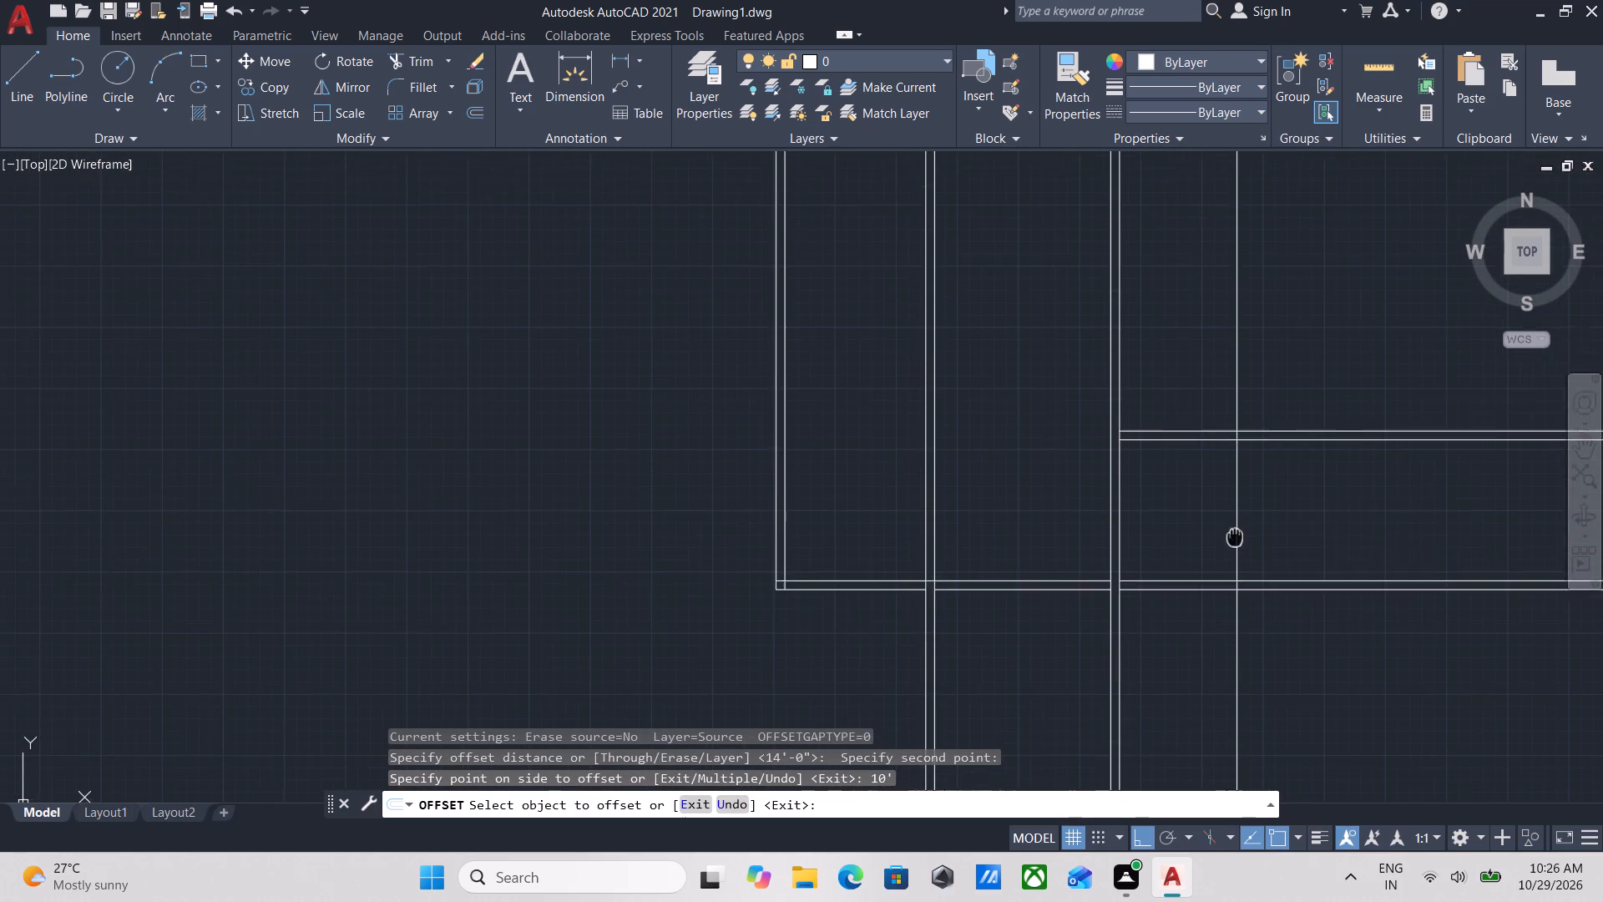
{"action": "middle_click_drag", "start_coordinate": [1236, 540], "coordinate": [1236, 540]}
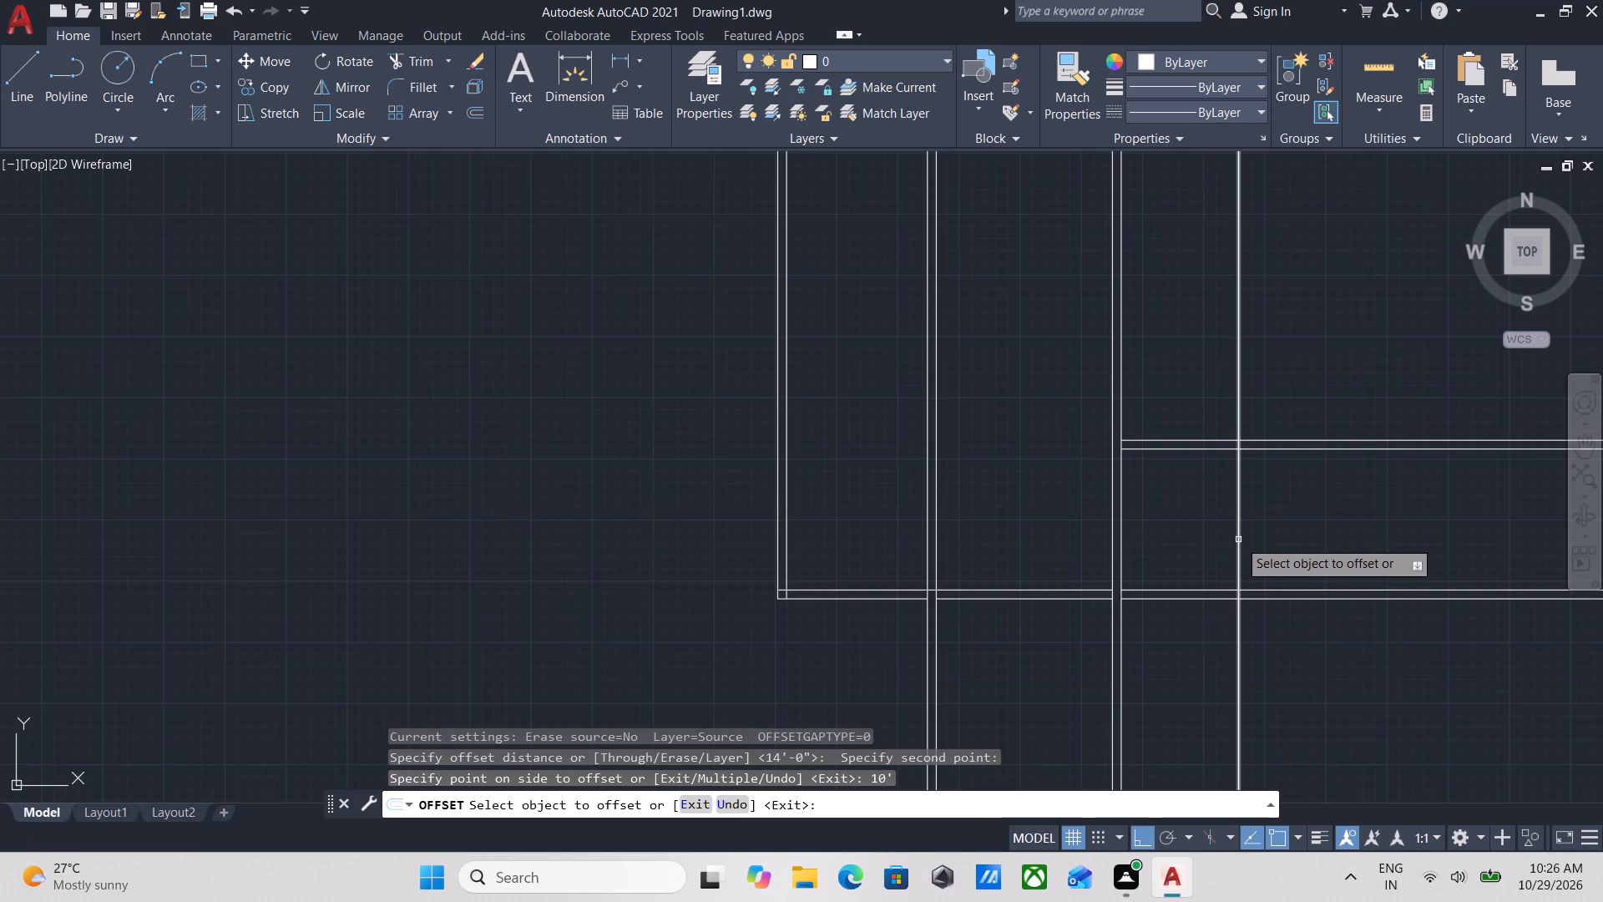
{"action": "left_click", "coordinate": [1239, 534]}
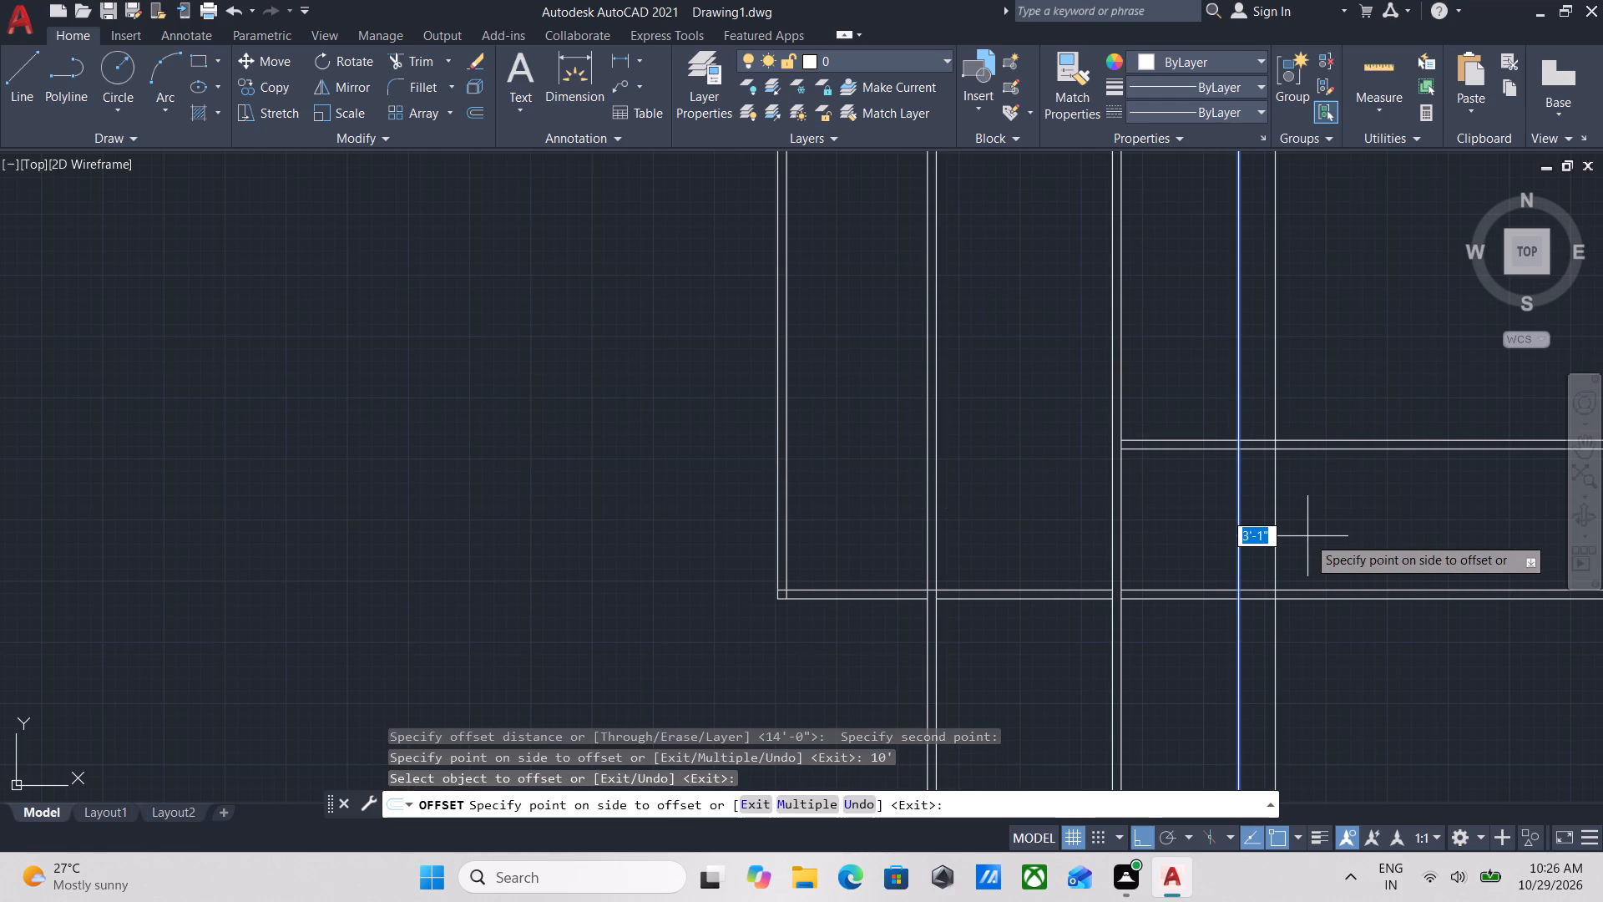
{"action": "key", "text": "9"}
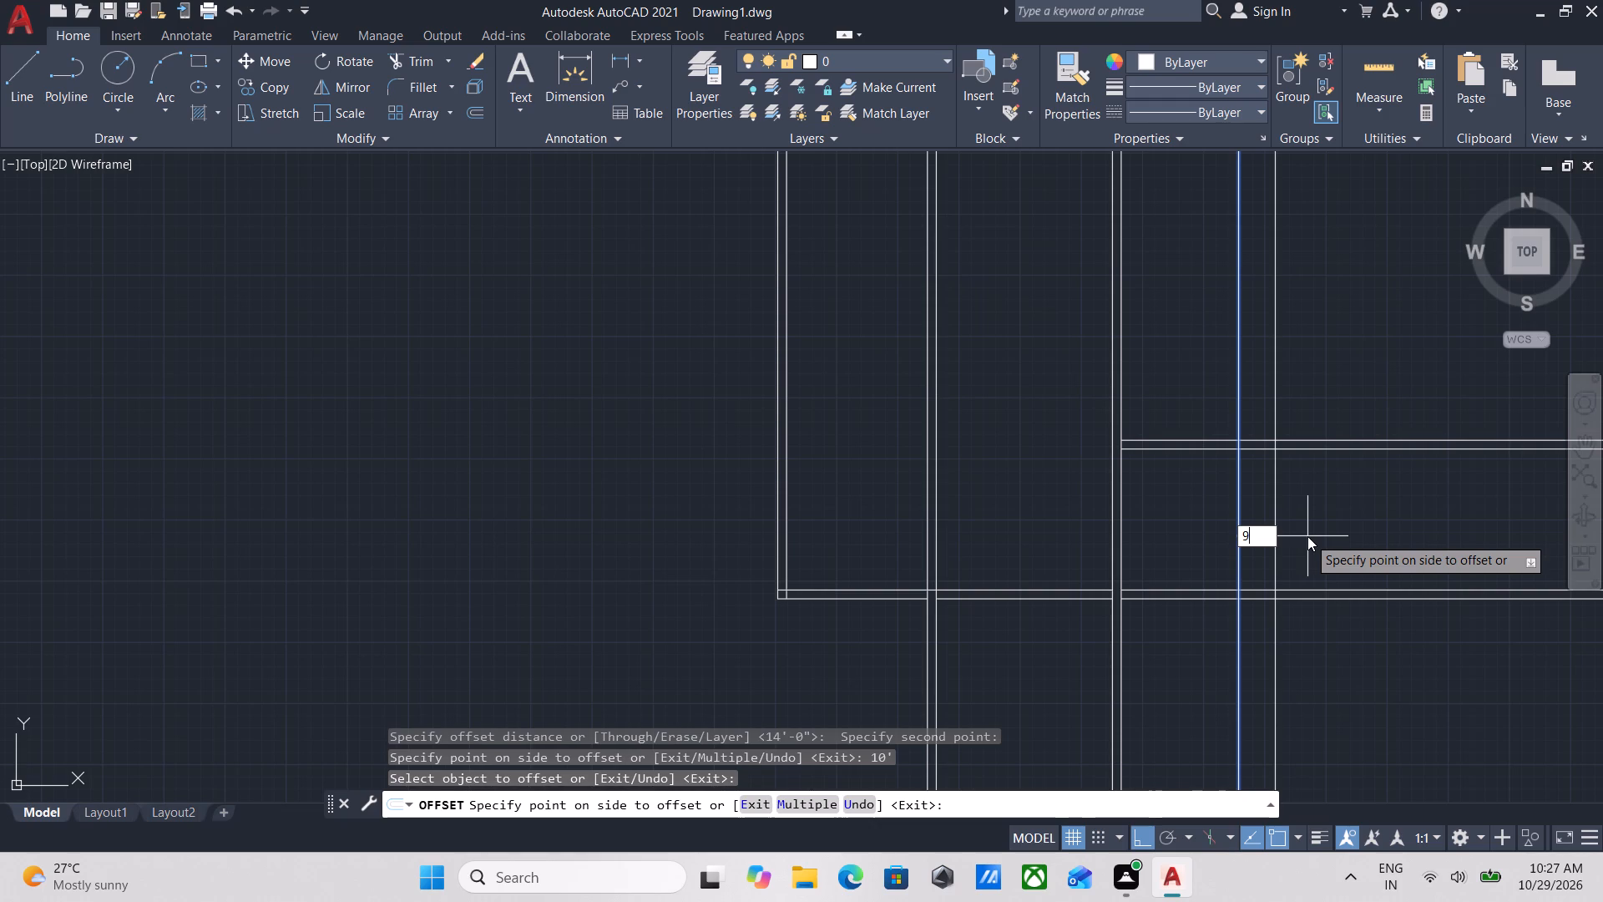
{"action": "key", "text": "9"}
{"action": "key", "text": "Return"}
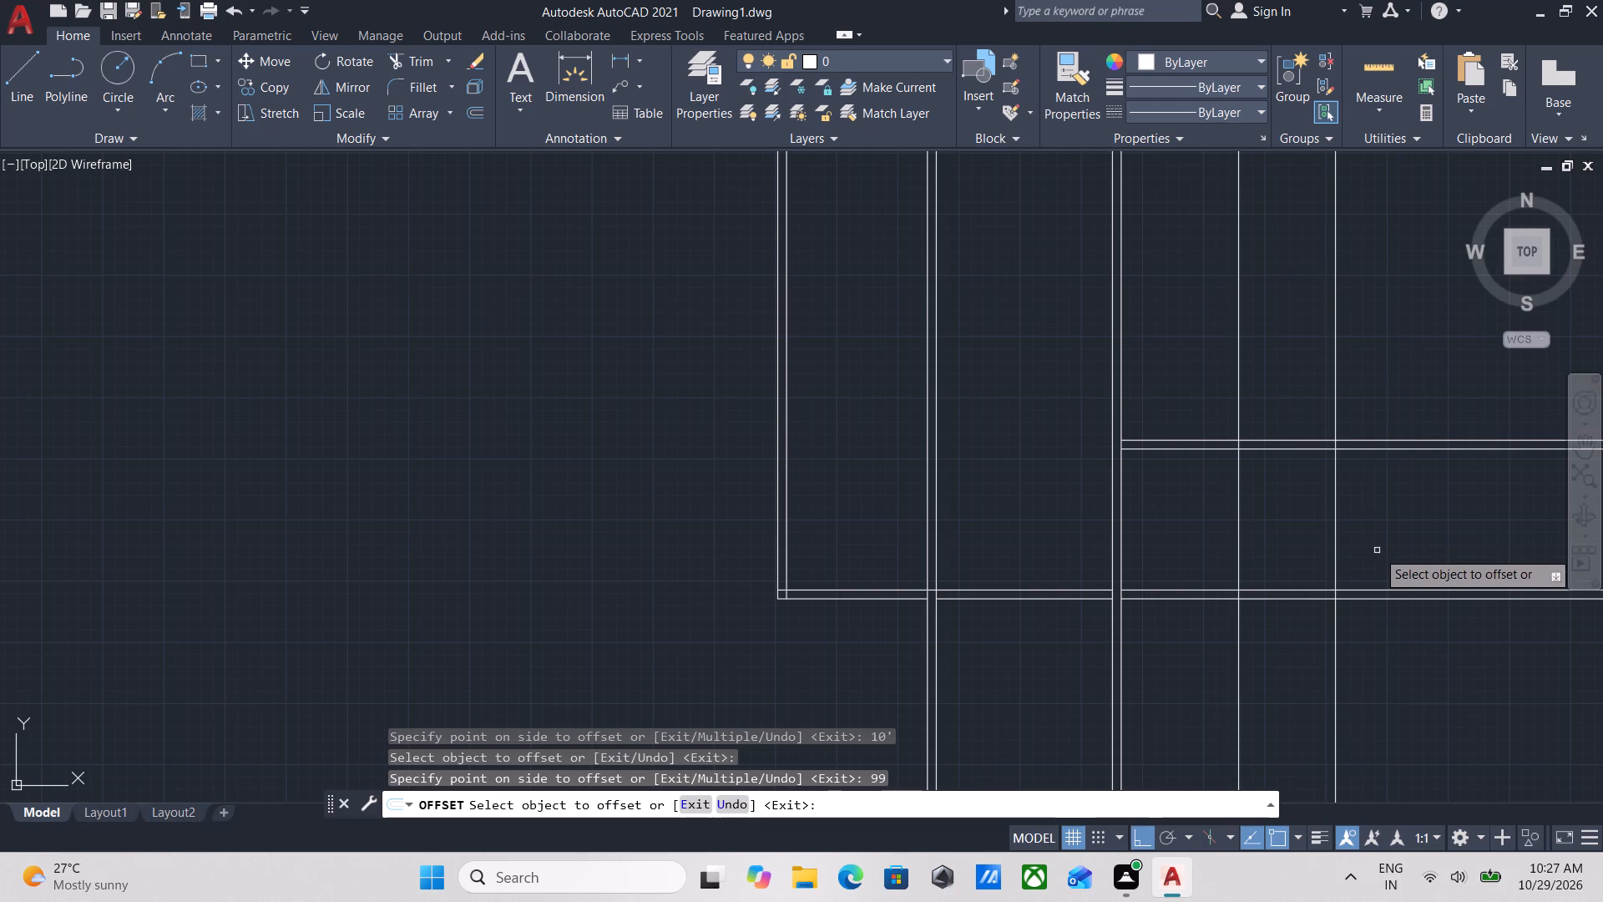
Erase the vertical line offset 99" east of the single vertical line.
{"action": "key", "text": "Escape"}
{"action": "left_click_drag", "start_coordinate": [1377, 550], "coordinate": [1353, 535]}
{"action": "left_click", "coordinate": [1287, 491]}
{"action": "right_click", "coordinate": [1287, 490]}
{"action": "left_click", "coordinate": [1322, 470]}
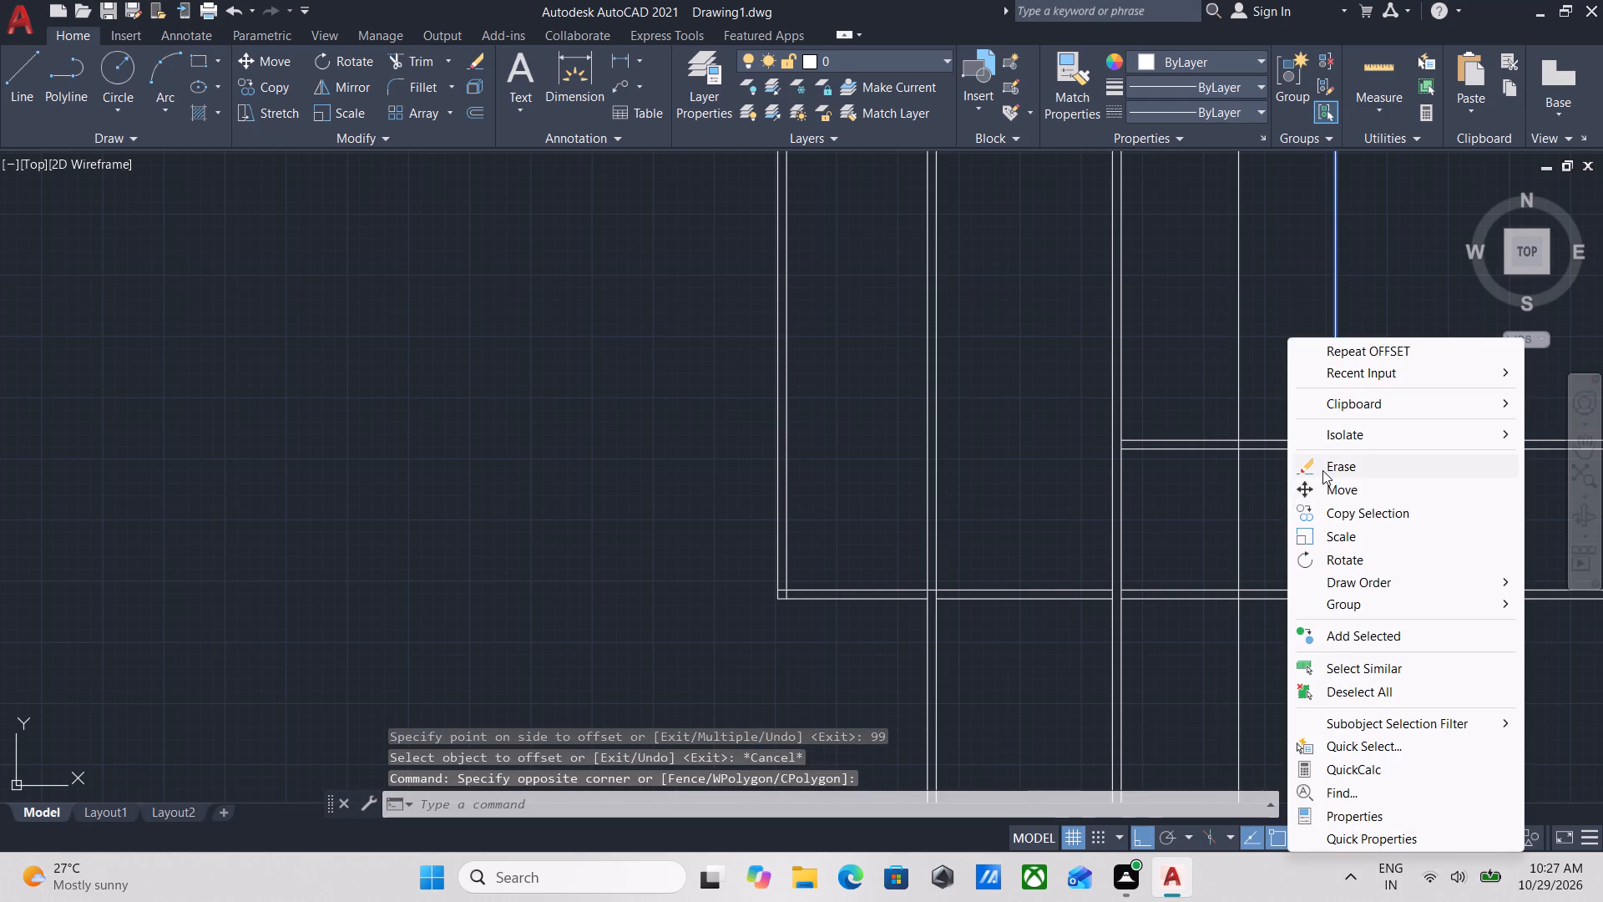
Offset the single vertical line east of the third wall pair 9" to the east, forming the fourth vertical wall pair.
{"action": "left_click", "coordinate": [1262, 540]}
{"action": "left_click", "coordinate": [1218, 508]}
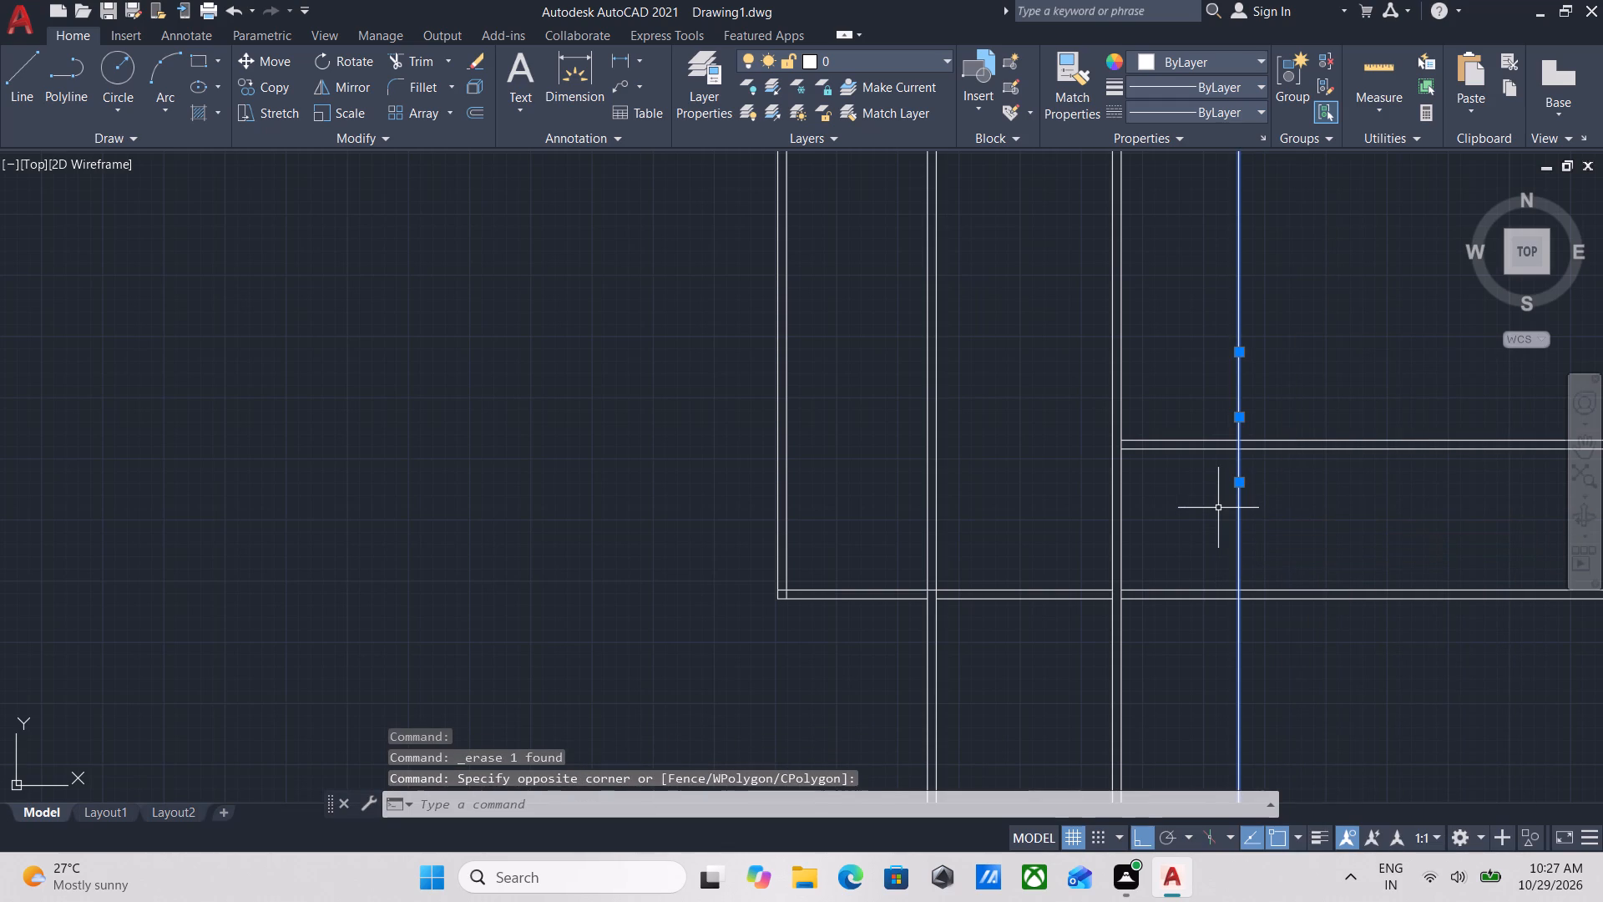
{"action": "key", "text": "o"}
{"action": "key", "text": "Return"}
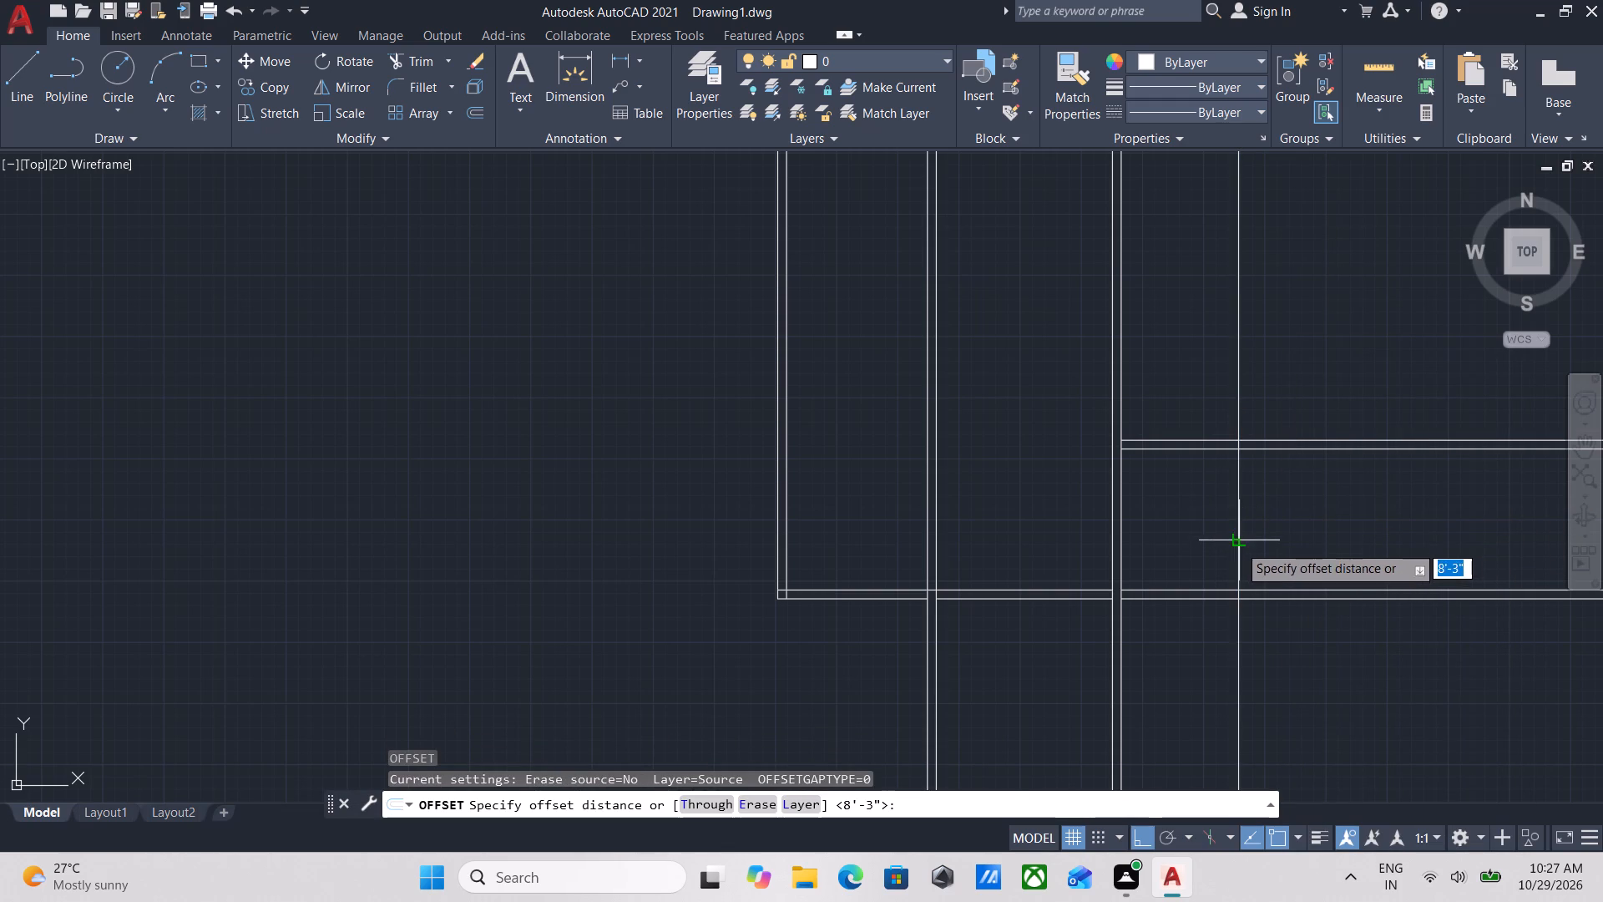
{"action": "left_click", "coordinate": [1238, 545]}
{"action": "left_click", "coordinate": [1298, 535]}
{"action": "key", "text": "9"}
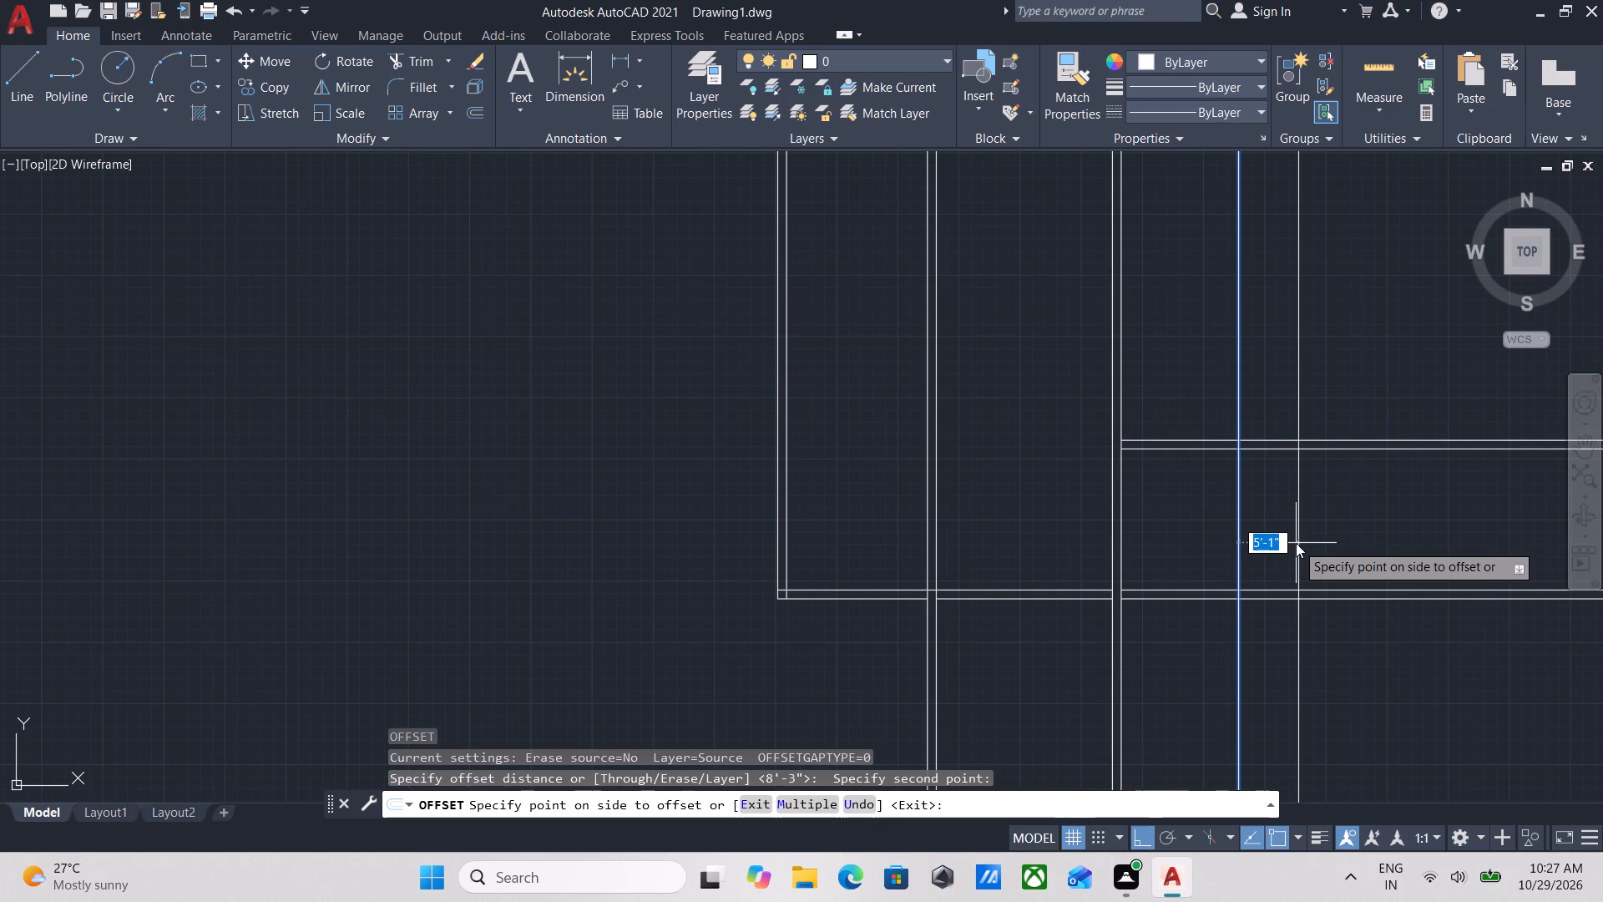
{"action": "key", "text": "shift+quotedbl"}
{"action": "key", "text": "Return"}
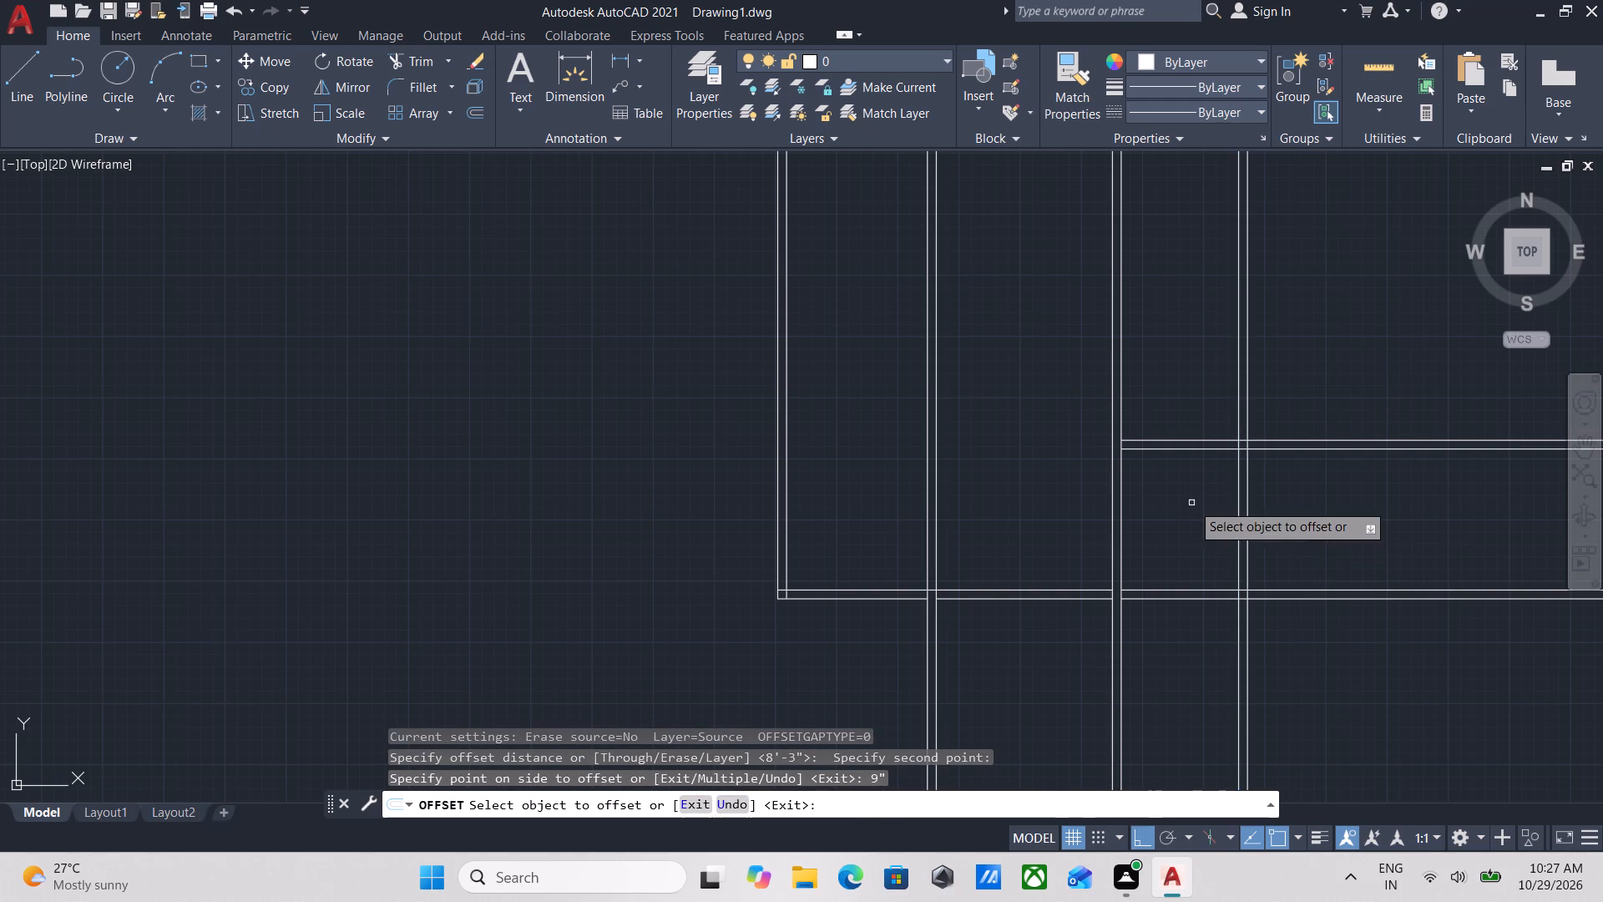
{"action": "key", "text": "Escape"}
Trim the horizontal wall's northern line and the vertical wall's eastern line inside the junction of the second vertical wall pair with the southern horizontal wall.
{"action": "scroll", "coordinate": [1121, 633], "scroll_direction": "up", "scroll_amount": 1}
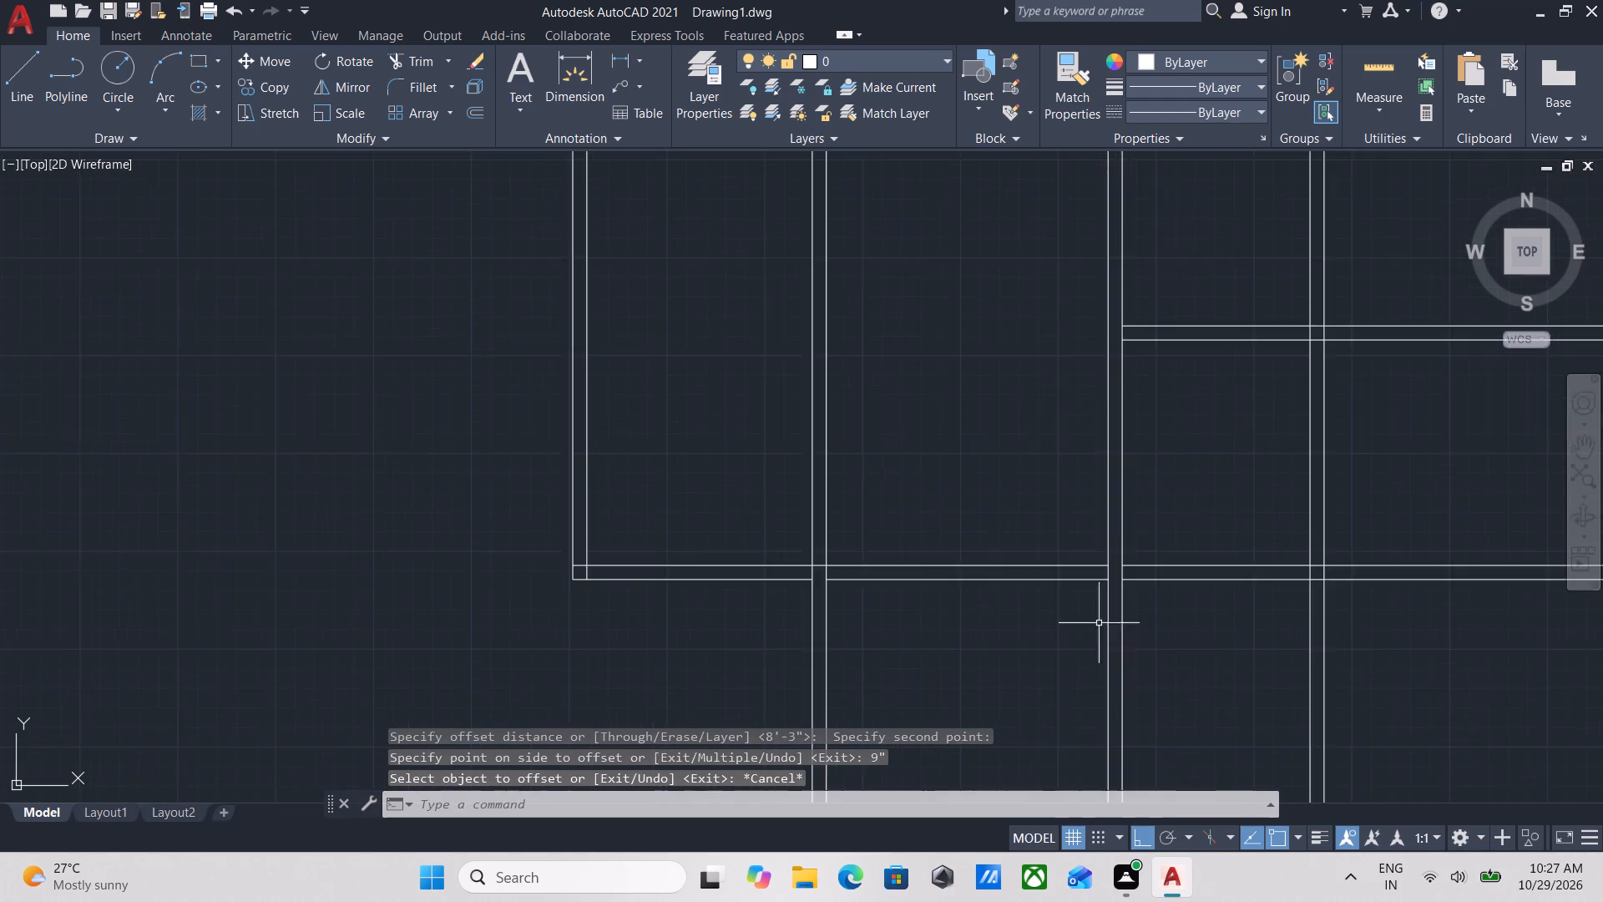
{"action": "scroll", "coordinate": [1086, 616], "scroll_direction": "up", "scroll_amount": 2}
{"action": "middle_click_drag", "start_coordinate": [667, 447], "coordinate": [833, 576]}
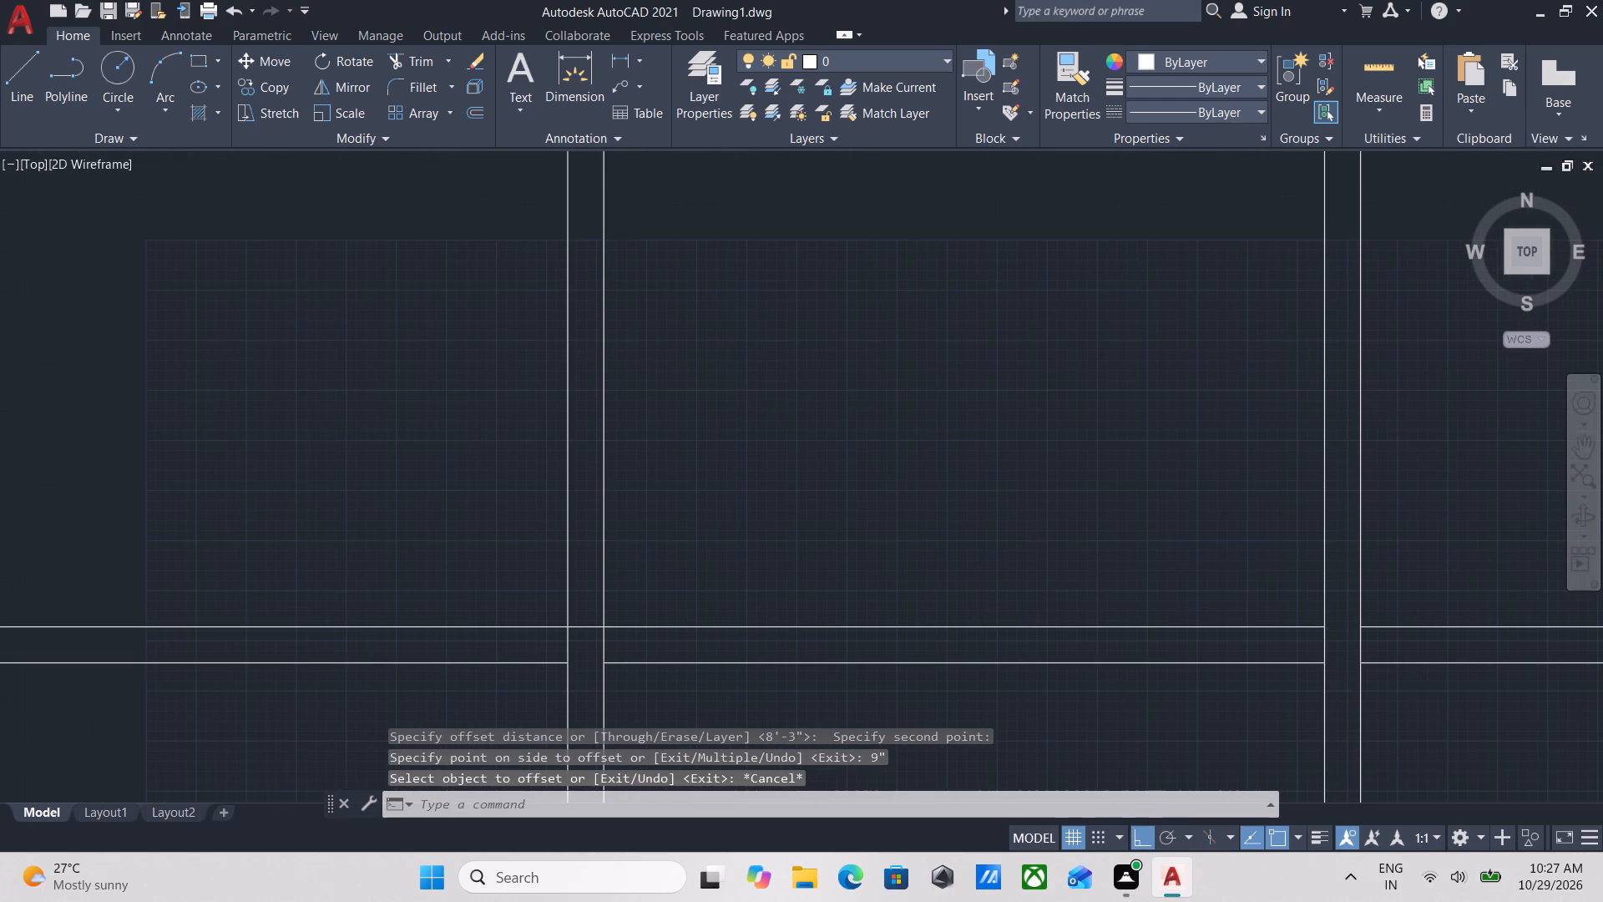
{"action": "scroll", "coordinate": [289, 631], "scroll_direction": "up", "scroll_amount": 1}
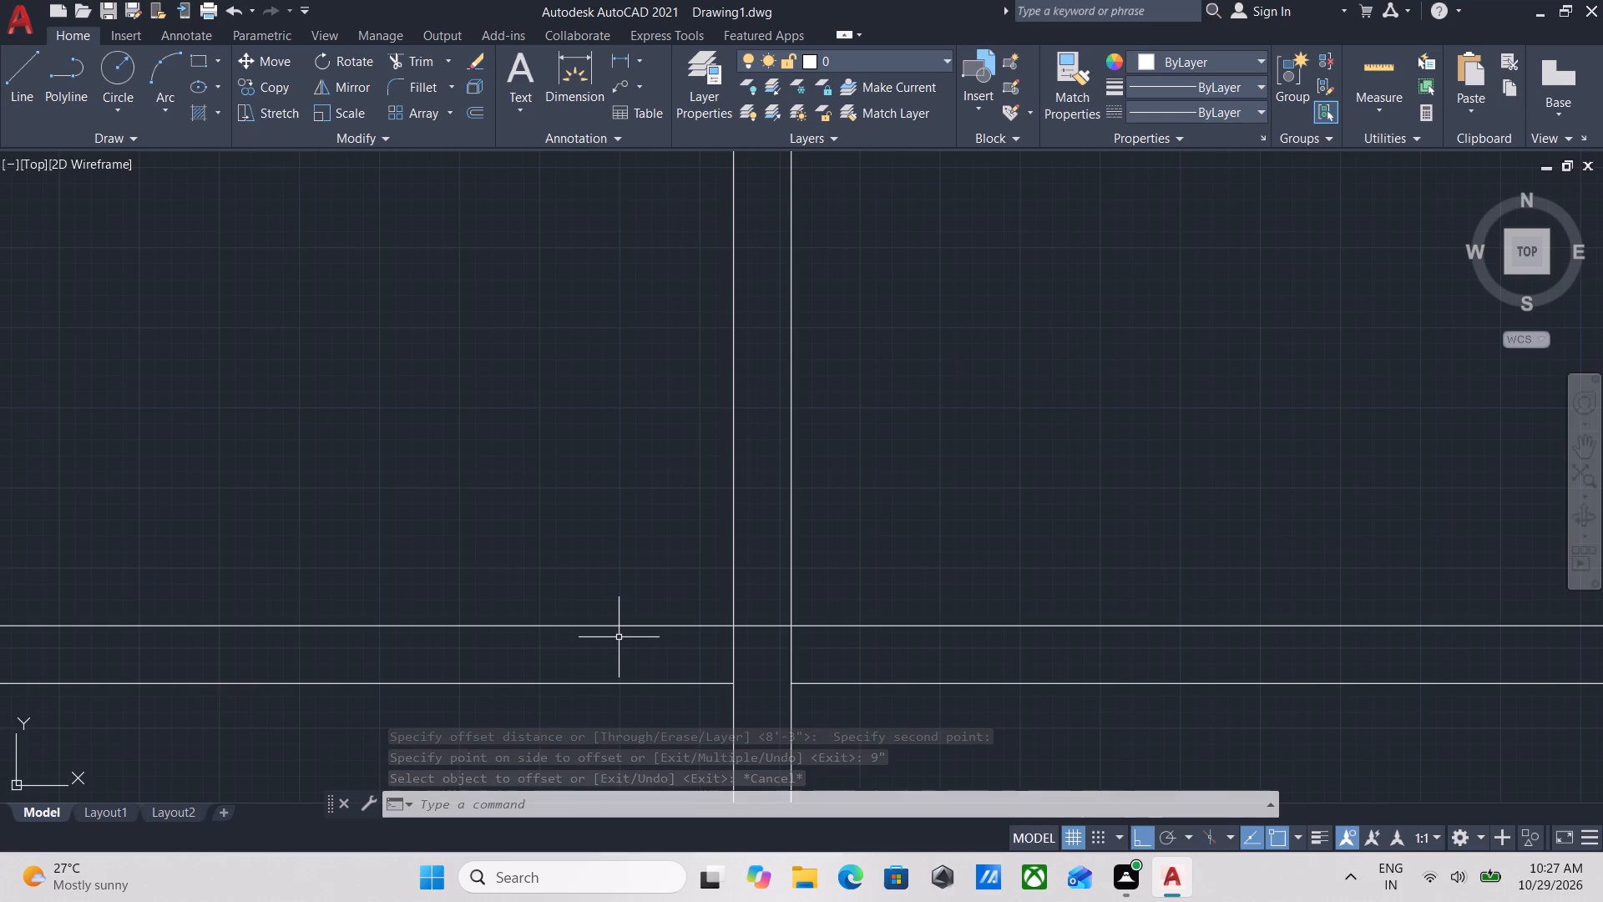
{"action": "type", "text": "tr"}
{"action": "key", "text": "Return"}
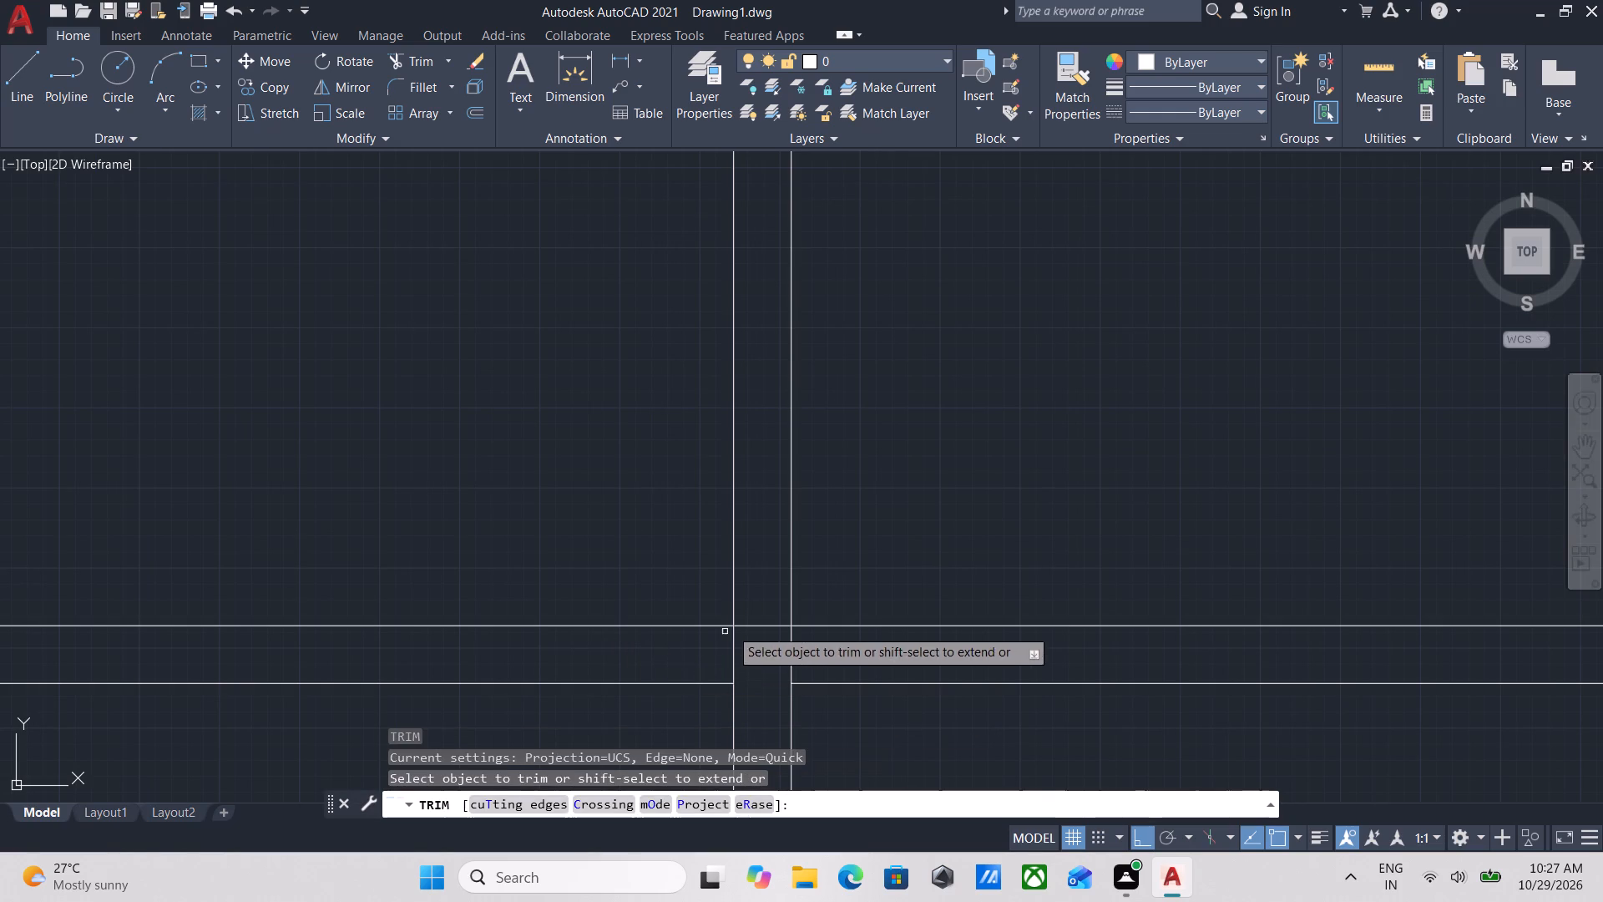
{"action": "left_click", "coordinate": [756, 603]}
{"action": "left_click", "coordinate": [753, 655]}
{"action": "left_click", "coordinate": [753, 655]}
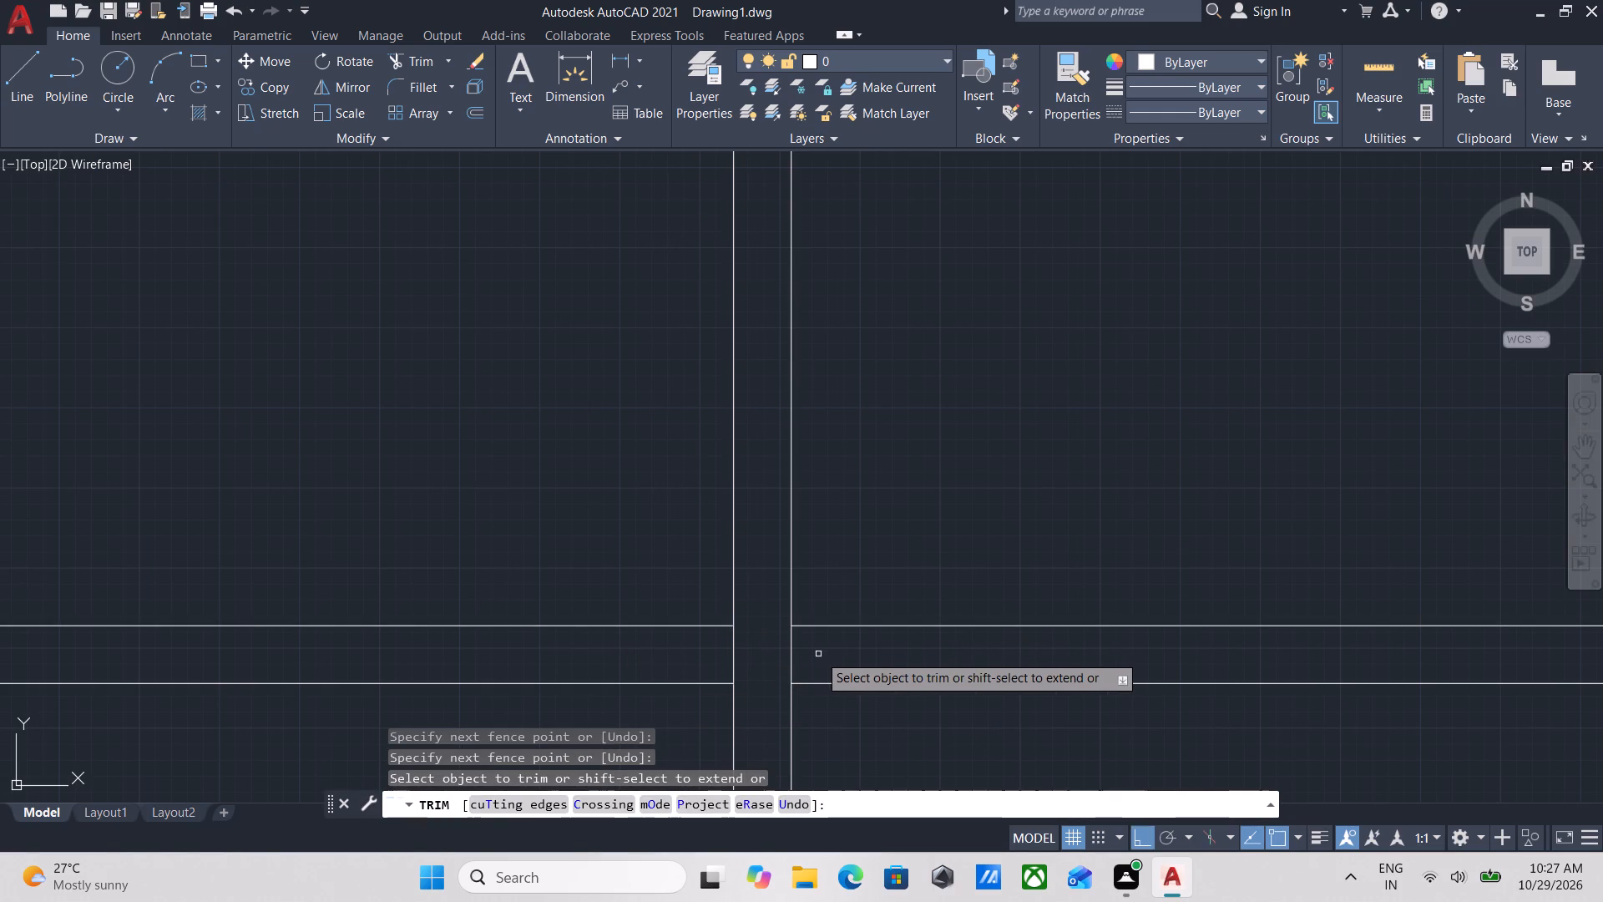
{"action": "left_click_drag", "start_coordinate": [822, 654], "coordinate": [806, 646]}
{"action": "left_click", "coordinate": [753, 631]}
{"action": "scroll", "coordinate": [807, 660], "scroll_direction": "down", "scroll_amount": 2}
{"action": "key", "text": "Escape"}
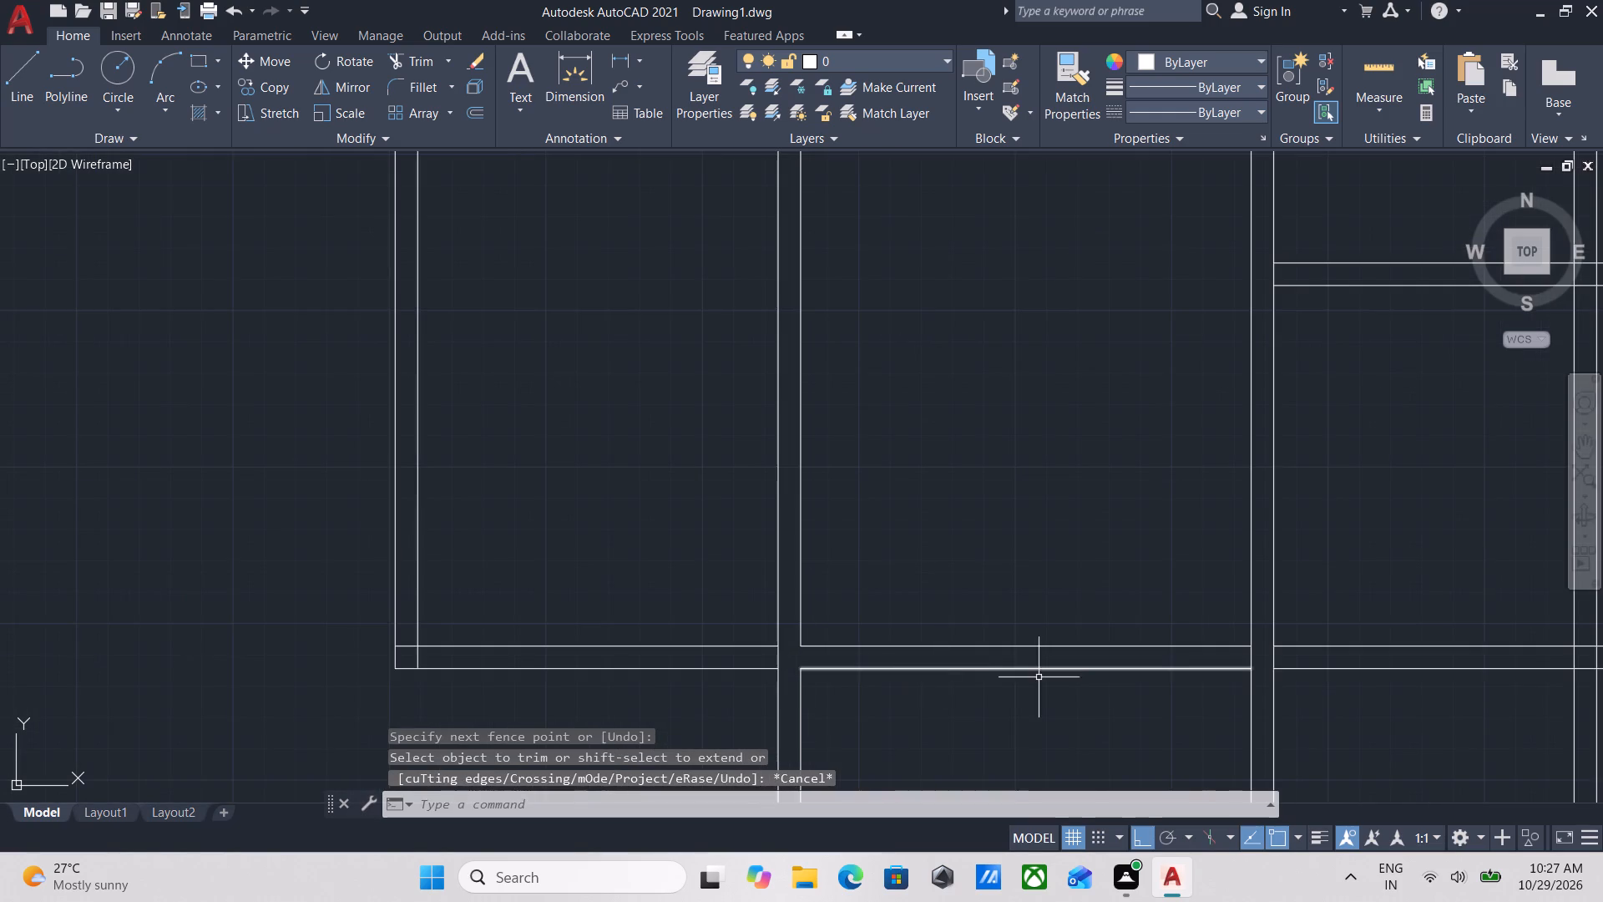
Trim the western line of the third vertical wall pair where it crosses the southern horizontal wall.
{"action": "scroll", "coordinate": [1044, 676], "scroll_direction": "up", "scroll_amount": 2}
{"action": "scroll", "coordinate": [1140, 643], "scroll_direction": "down", "scroll_amount": 2}
{"action": "middle_click_drag", "start_coordinate": [1140, 642], "coordinate": [803, 646]}
{"action": "scroll", "coordinate": [959, 684], "scroll_direction": "up", "scroll_amount": 1}
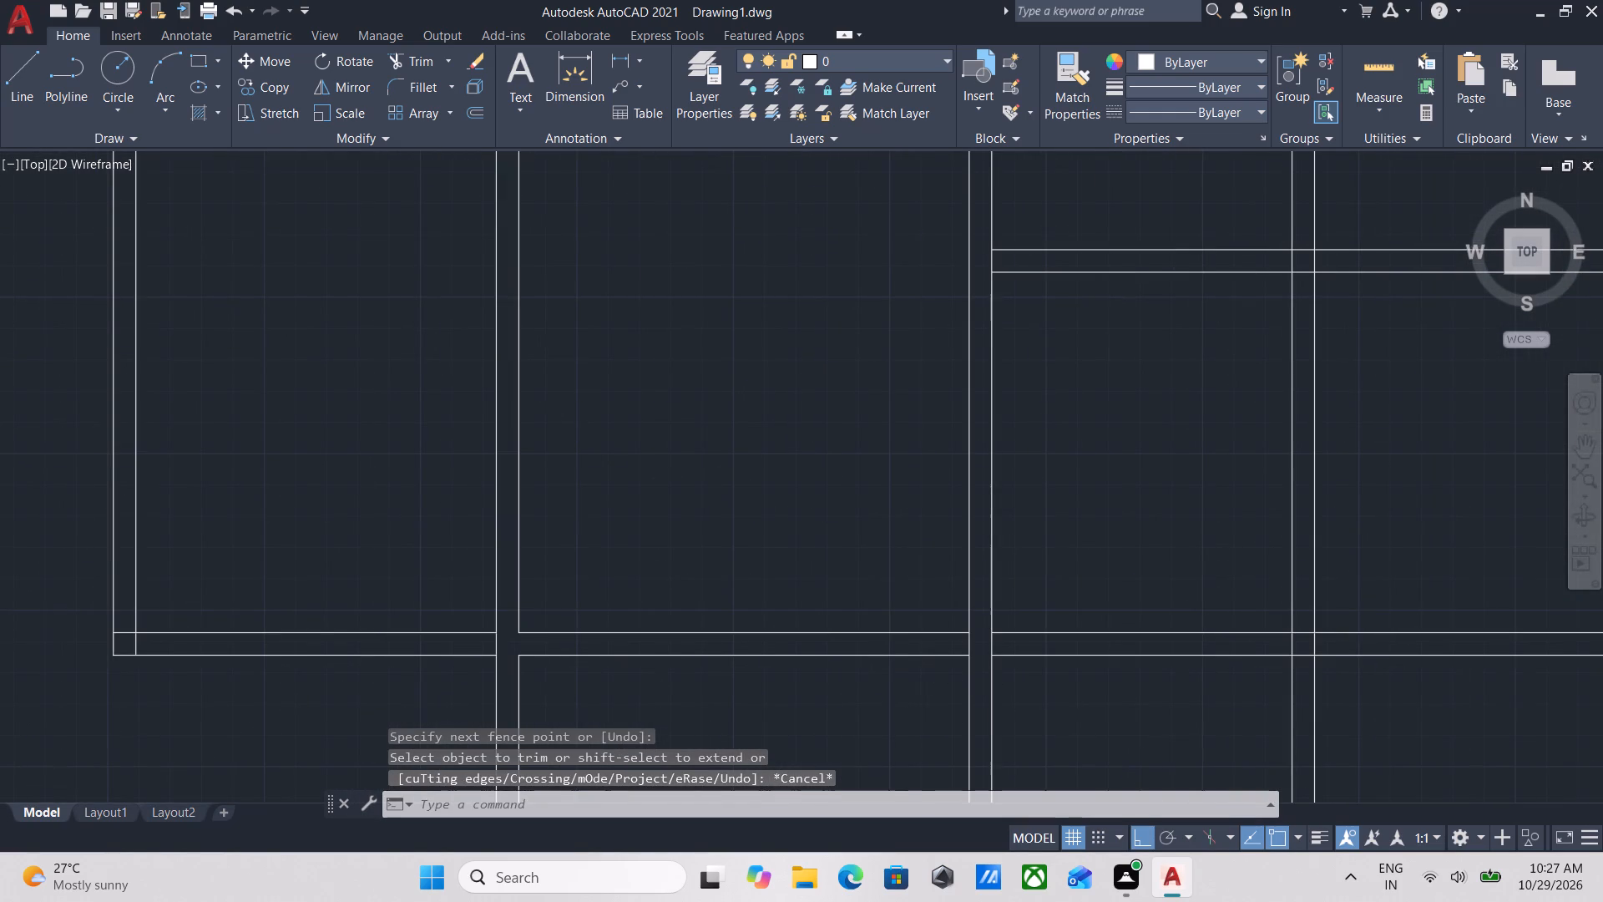
{"action": "scroll", "coordinate": [996, 648], "scroll_direction": "up", "scroll_amount": 2}
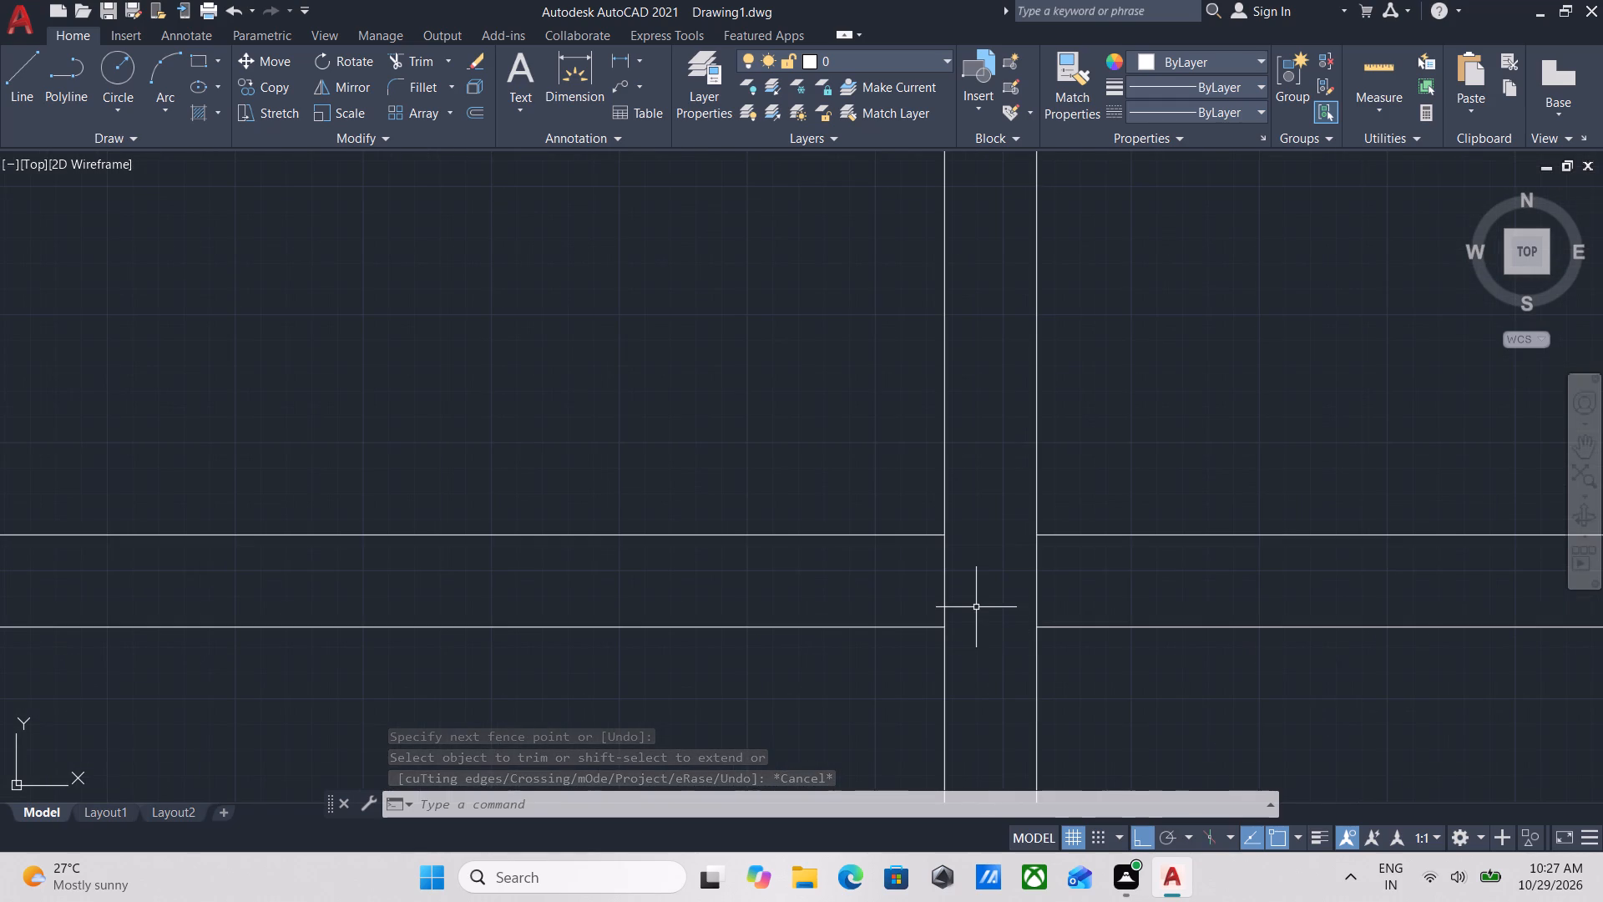
{"action": "type", "text": "tr"}
{"action": "key", "text": "Return"}
{"action": "left_click", "coordinate": [959, 575]}
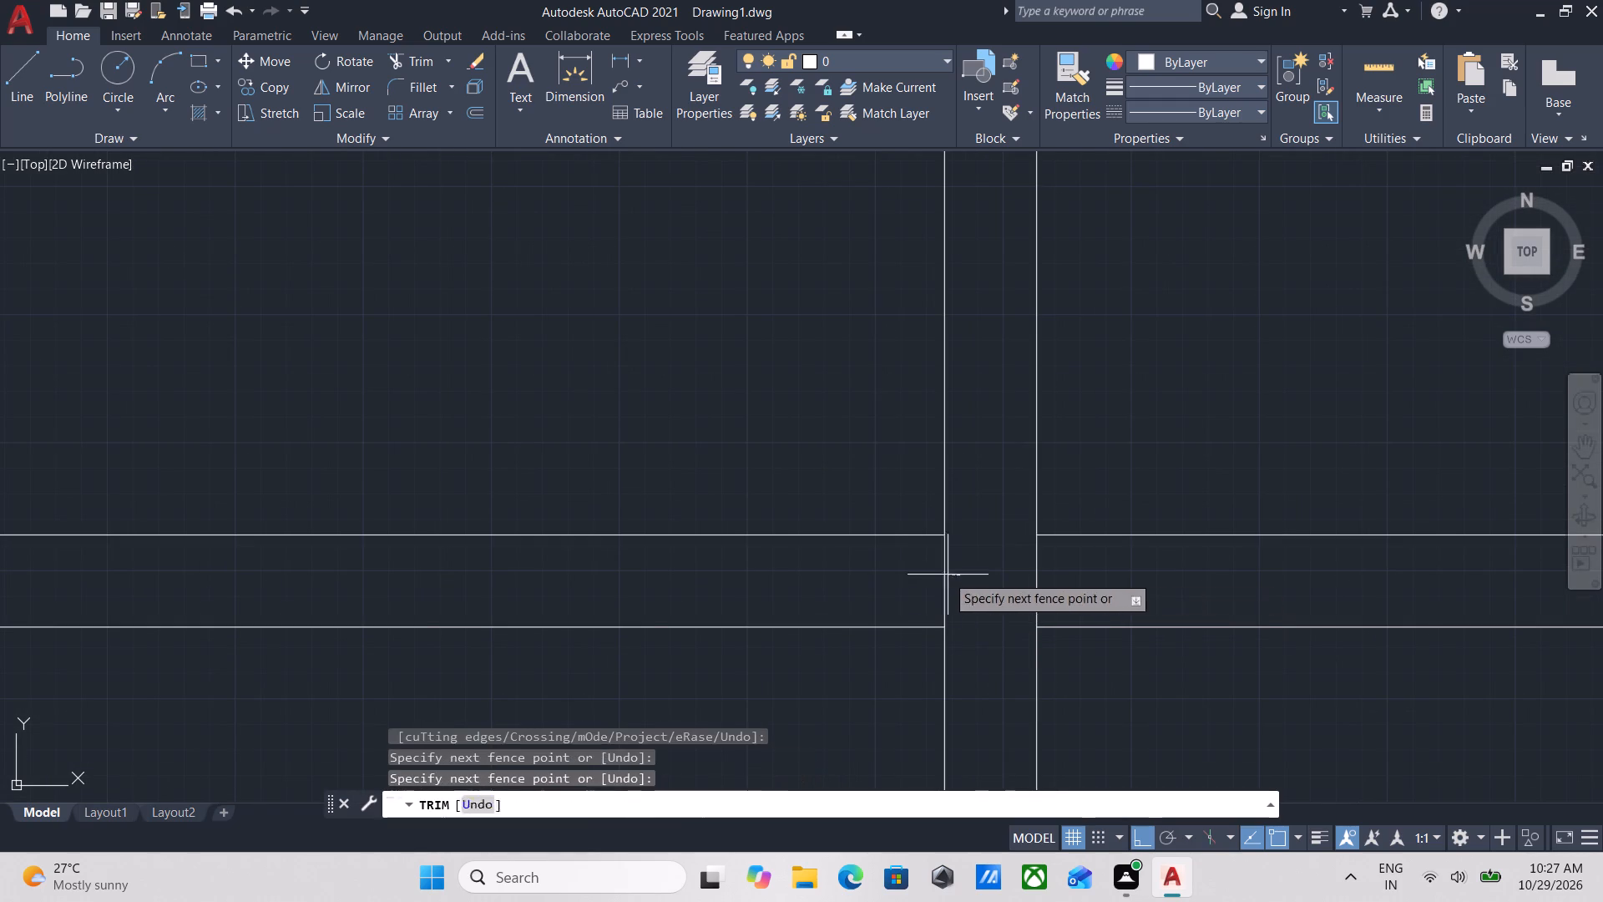
{"action": "left_click", "coordinate": [894, 571]}
{"action": "key", "text": "Escape"}
Offset the southern horizontal wall's northern line, between the second and third vertical wall pairs, 6' to the north.
{"action": "left_click", "coordinate": [627, 478]}
{"action": "left_click", "coordinate": [383, 567]}
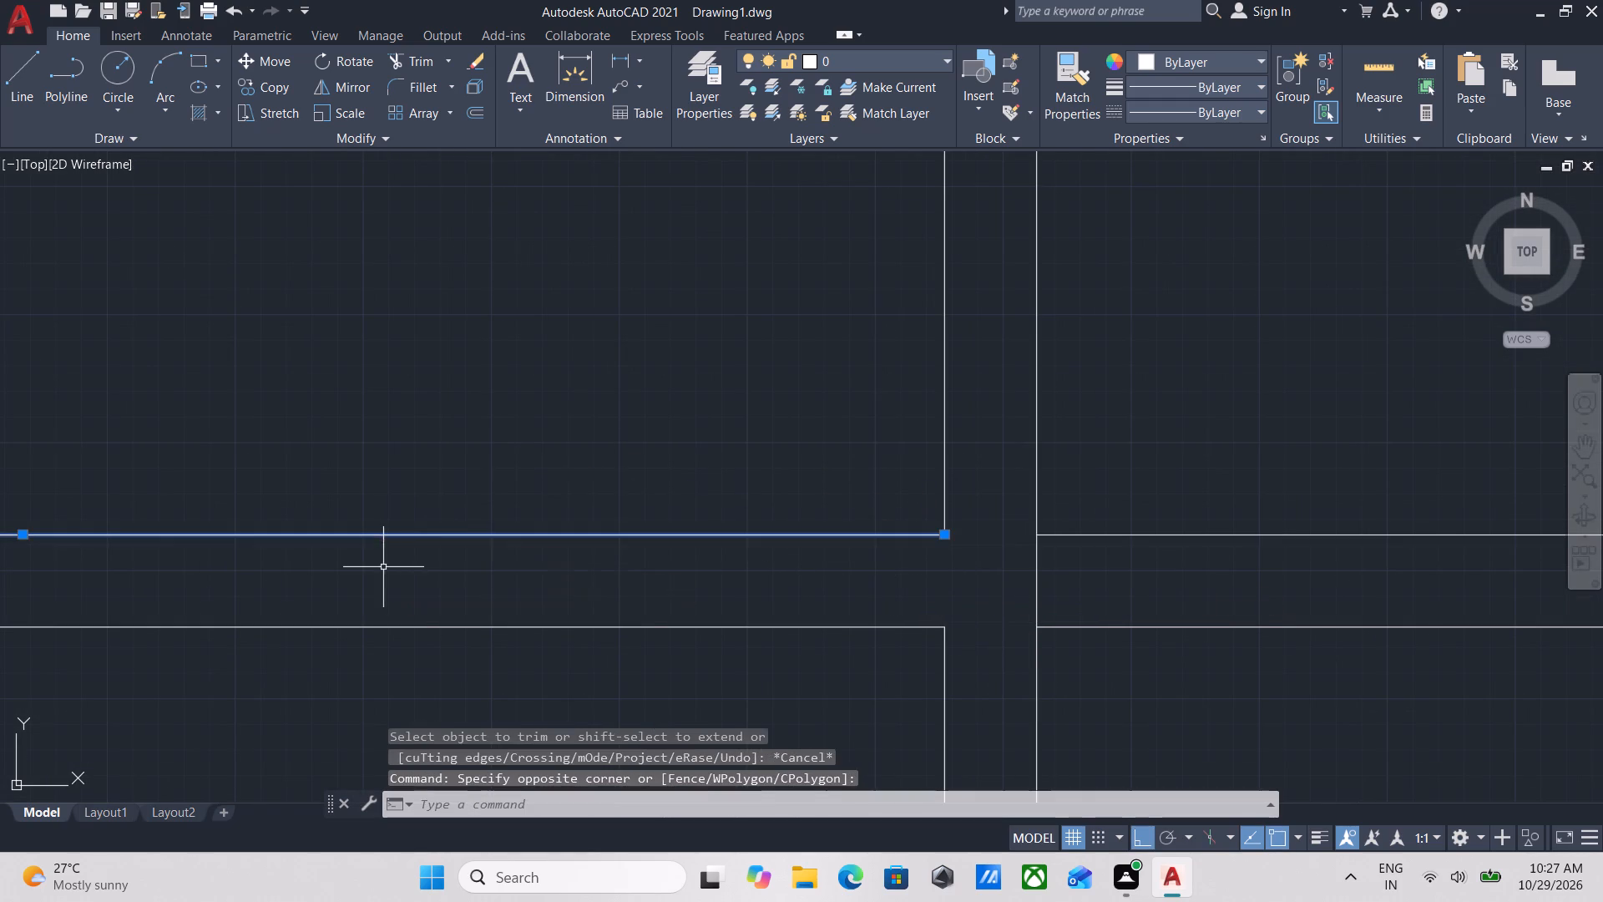
{"action": "scroll", "coordinate": [464, 501], "scroll_direction": "down", "scroll_amount": 1}
{"action": "middle_click_drag", "start_coordinate": [475, 504], "coordinate": [1004, 660]}
{"action": "scroll", "coordinate": [823, 585], "scroll_direction": "down", "scroll_amount": 1}
{"action": "middle_click", "coordinate": [823, 585]}
{"action": "key", "text": "o"}
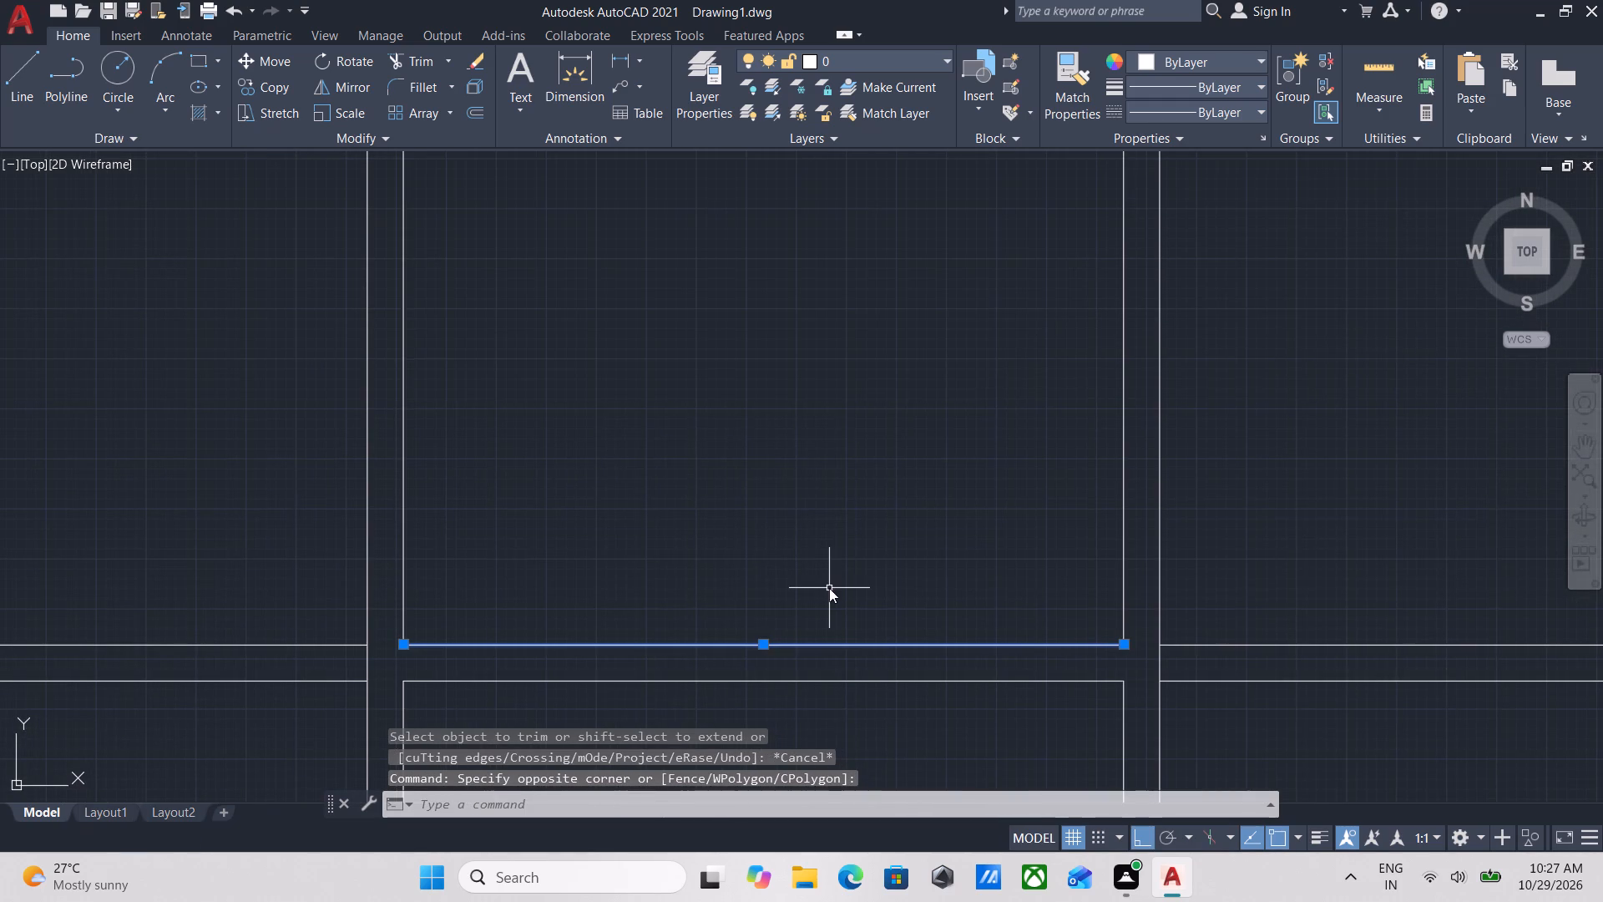
{"action": "key", "text": "Return"}
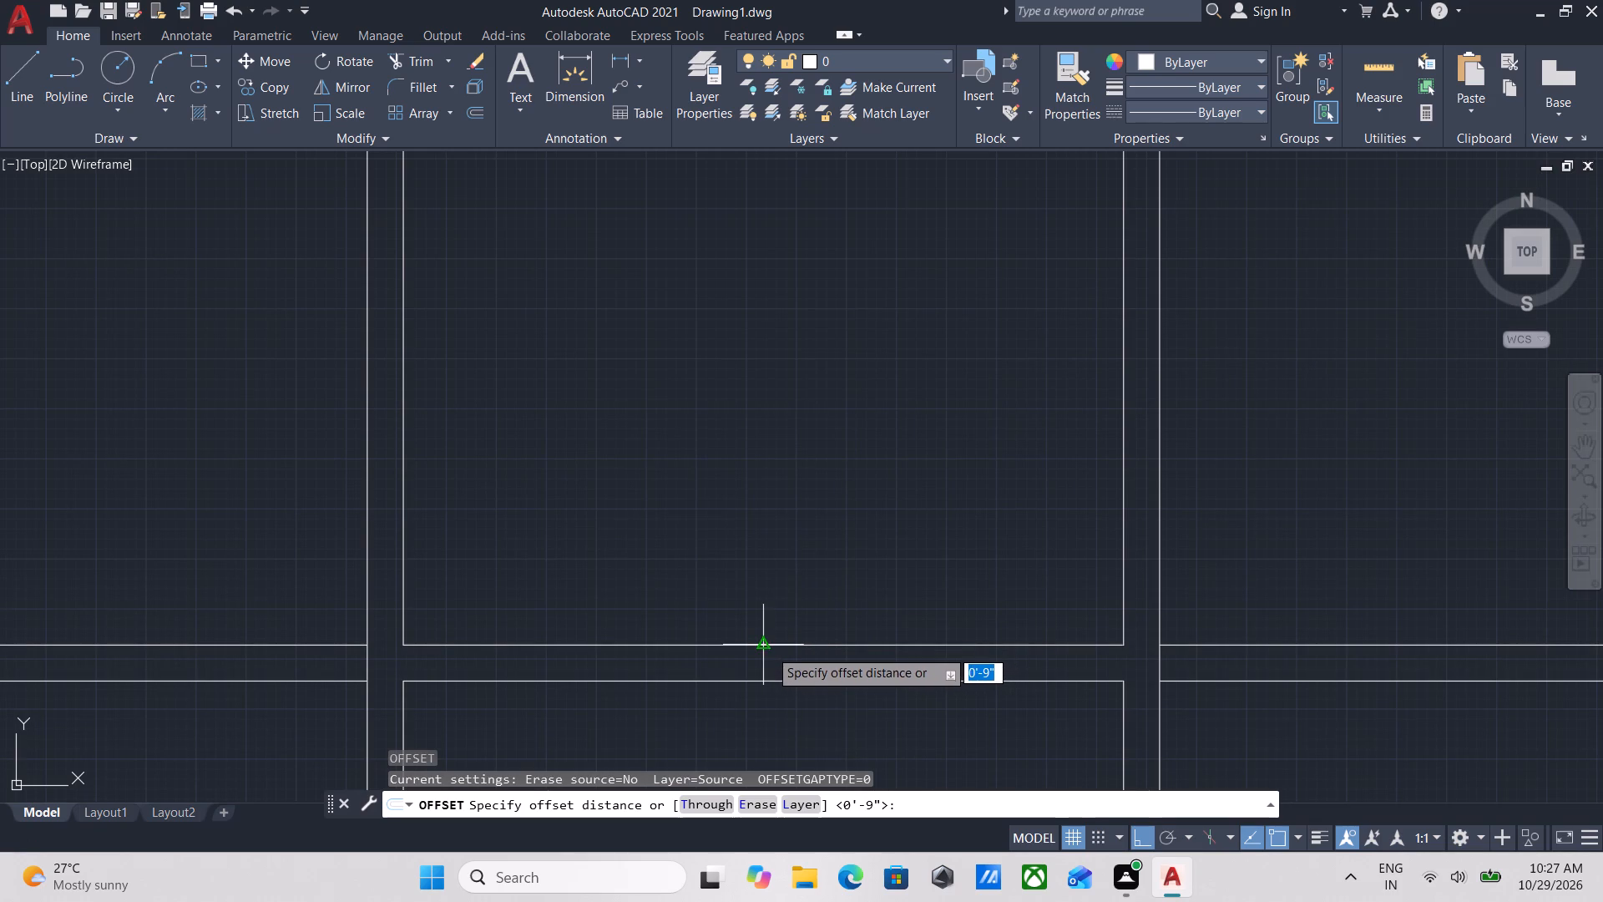
{"action": "left_click", "coordinate": [767, 648]}
{"action": "left_click_drag", "start_coordinate": [726, 493], "coordinate": [727, 541]}
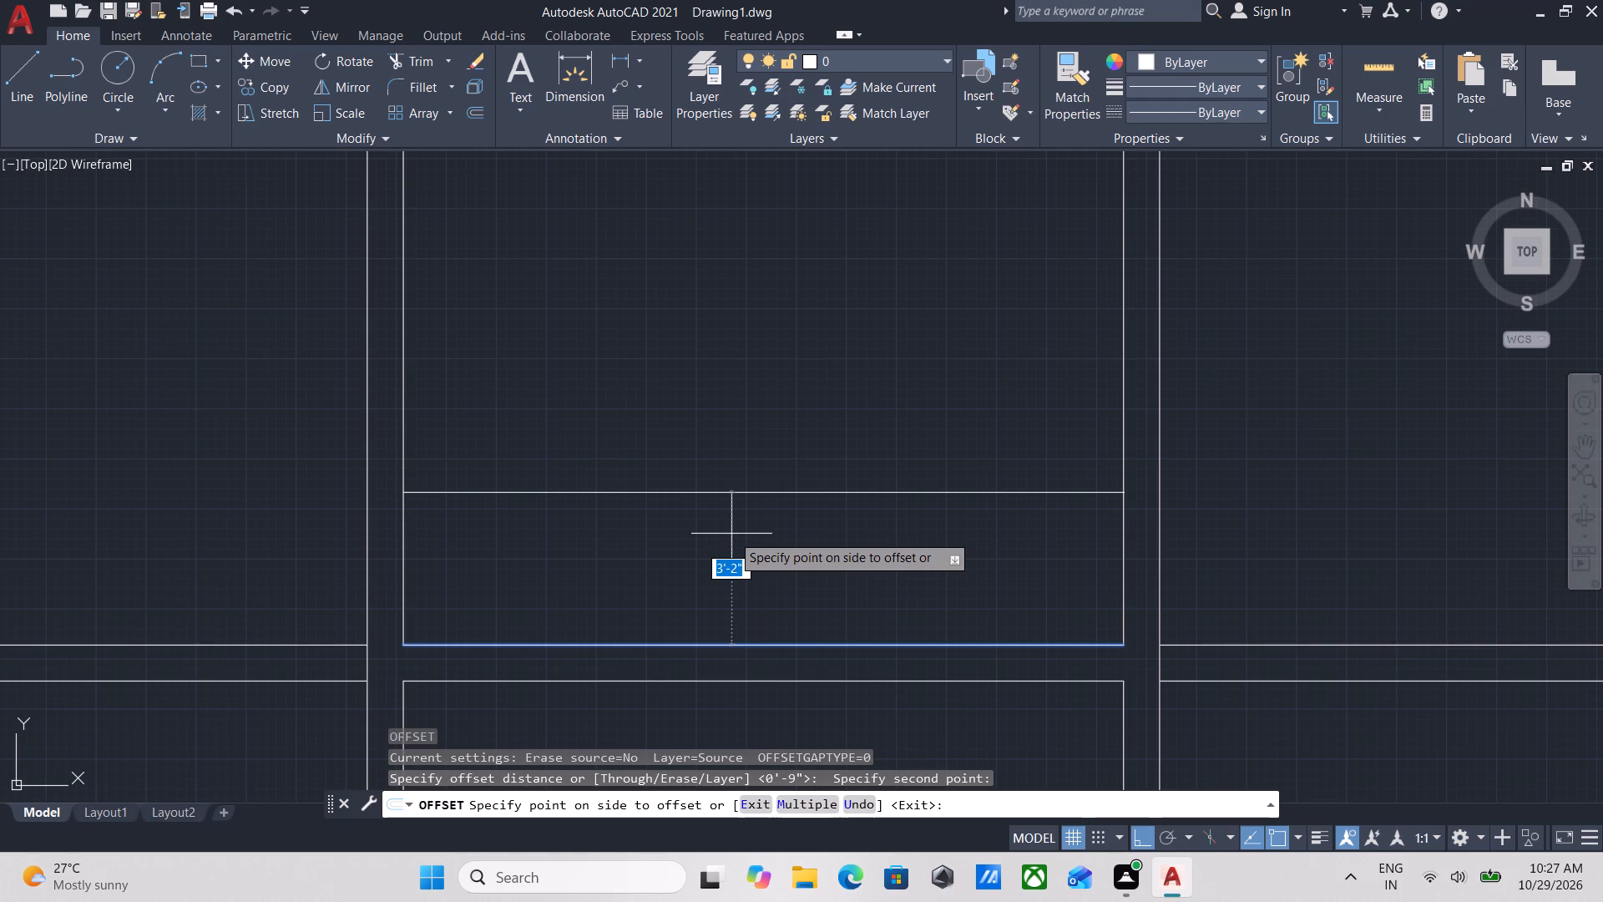
{"action": "type", "text": "6'"}
{"action": "key", "text": "Return"}
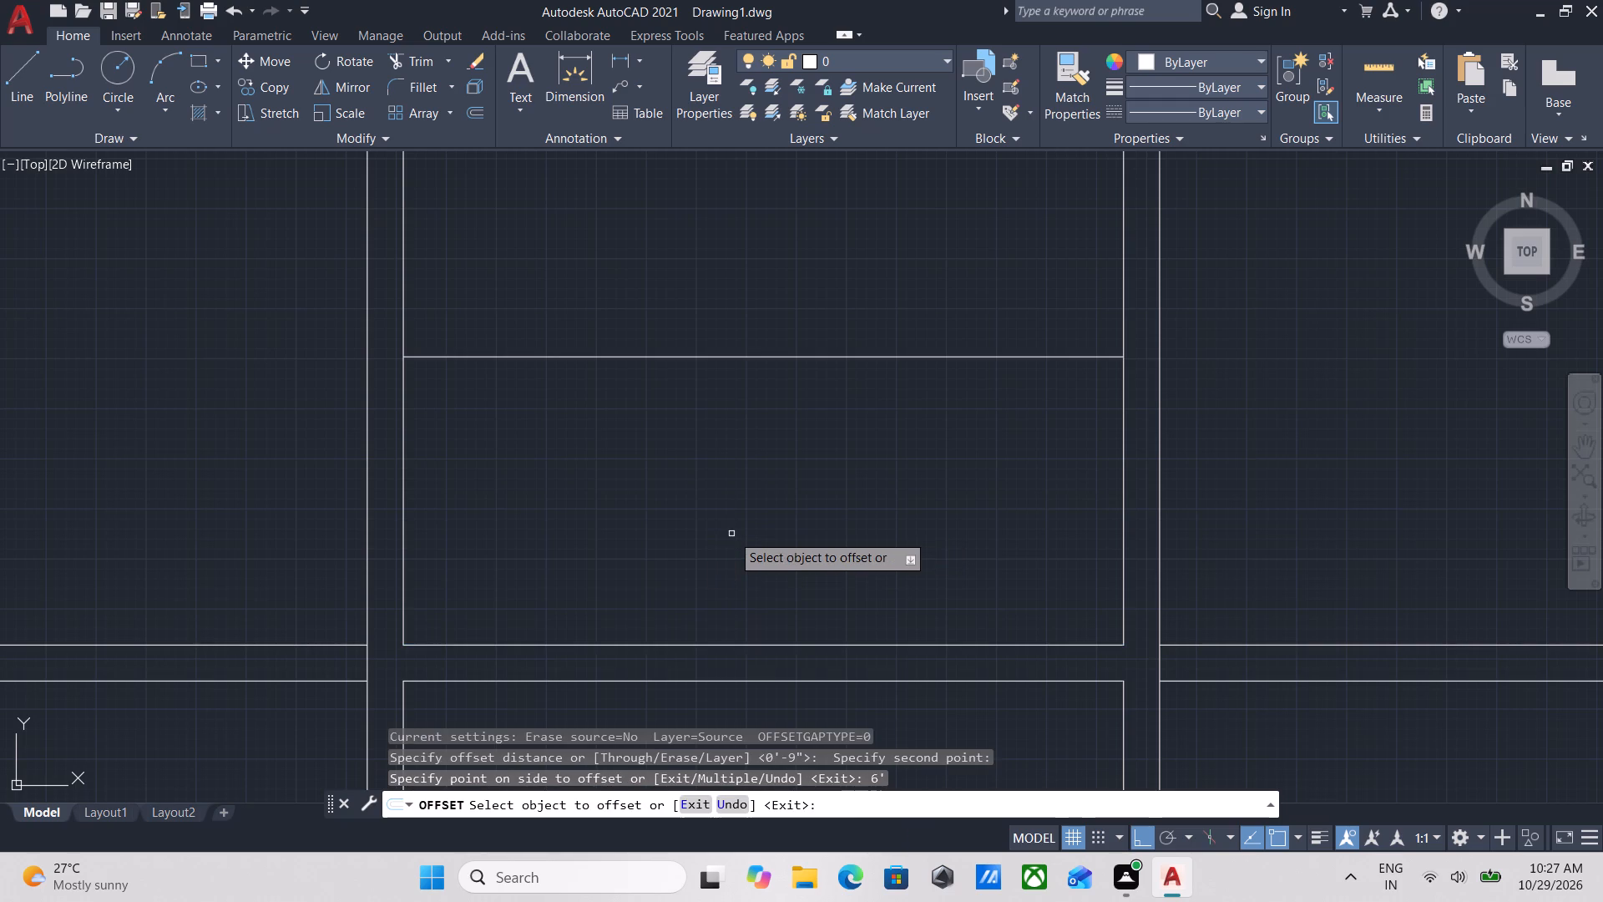
Offset the new horizontal line between the second and third vertical wall pairs 9" to the north to form a wall.
{"action": "scroll", "coordinate": [739, 530], "scroll_direction": "down", "scroll_amount": 2}
{"action": "middle_click_drag", "start_coordinate": [758, 543], "coordinate": [842, 659]}
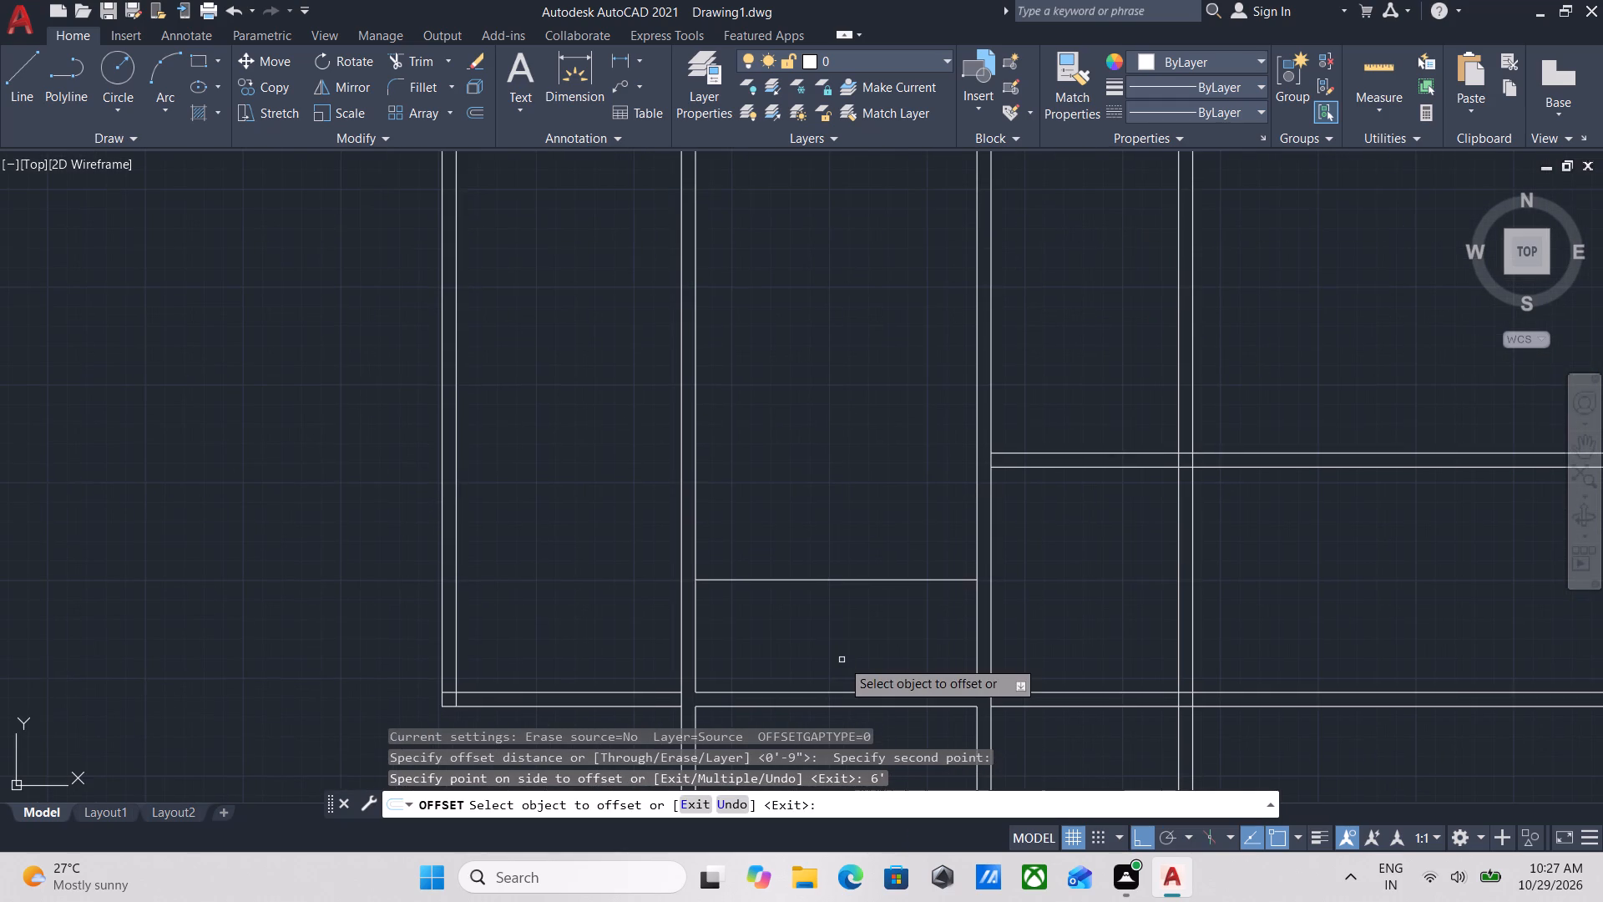
{"action": "left_click", "coordinate": [875, 579]}
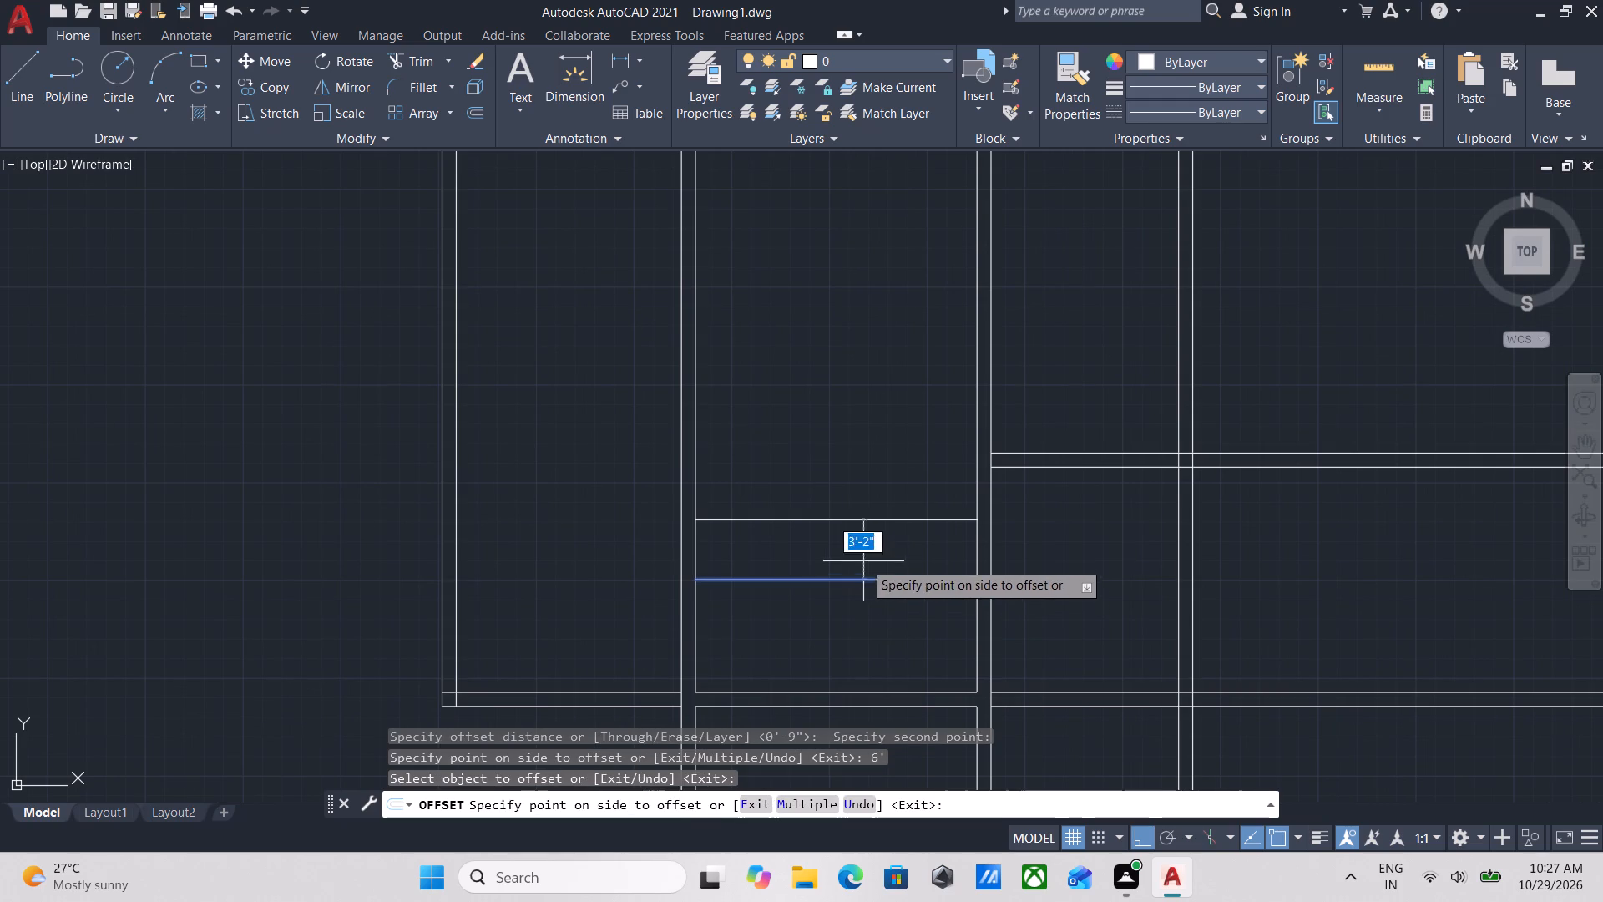
{"action": "key", "text": "9"}
{"action": "key", "text": "Return"}
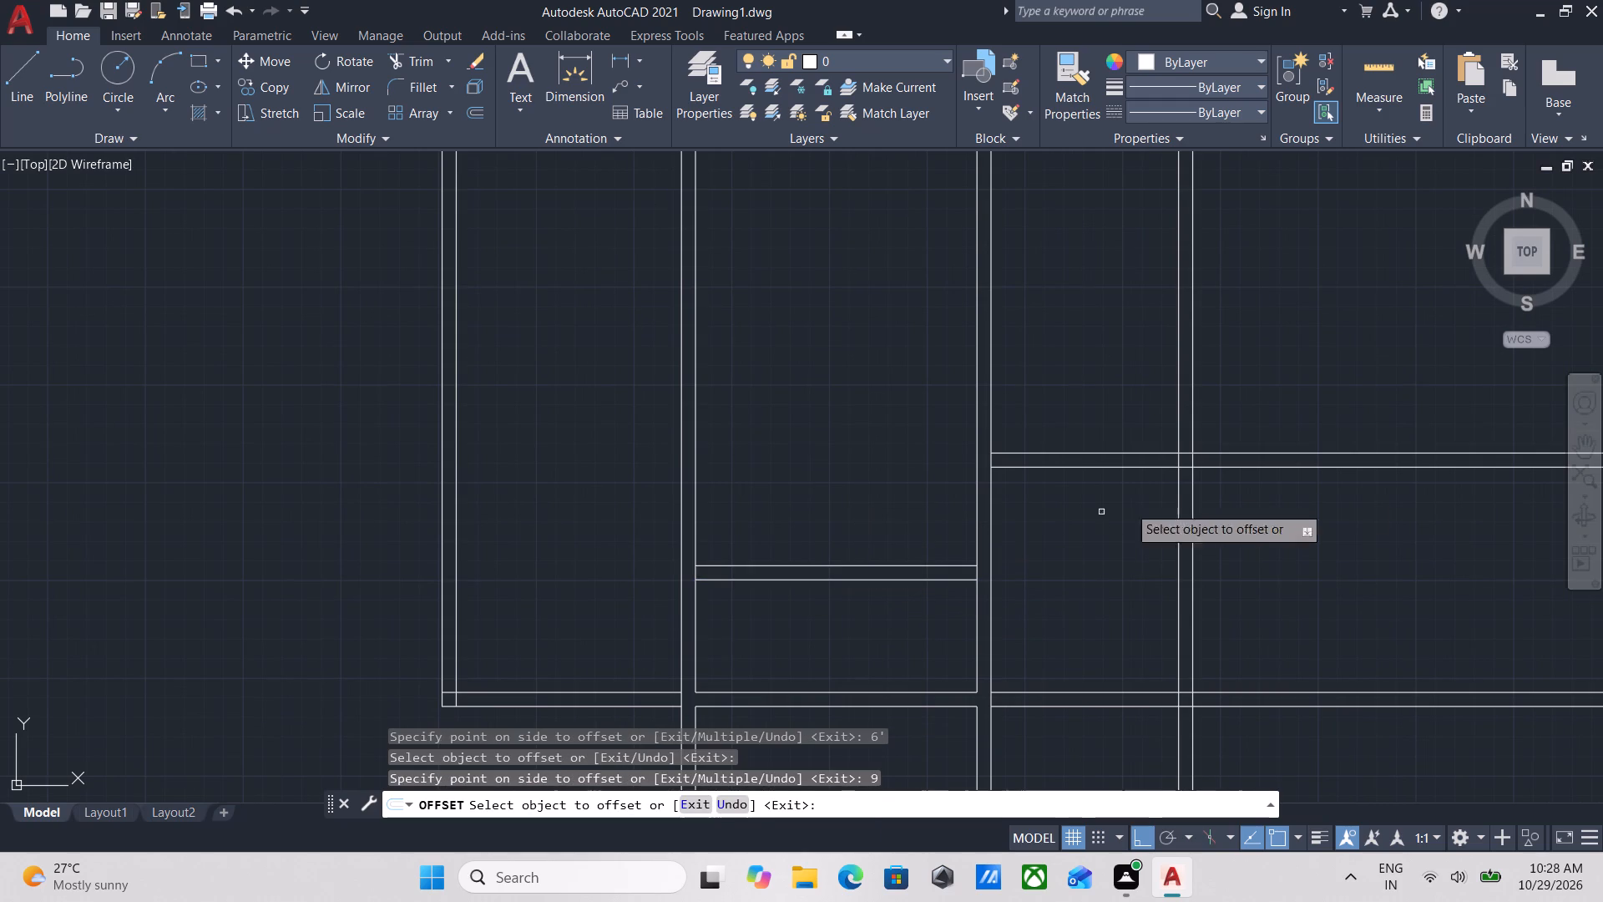
{"action": "key", "text": "Escape"}
{"action": "middle_click", "coordinate": [1282, 500]}
{"action": "key", "text": "Escape"}
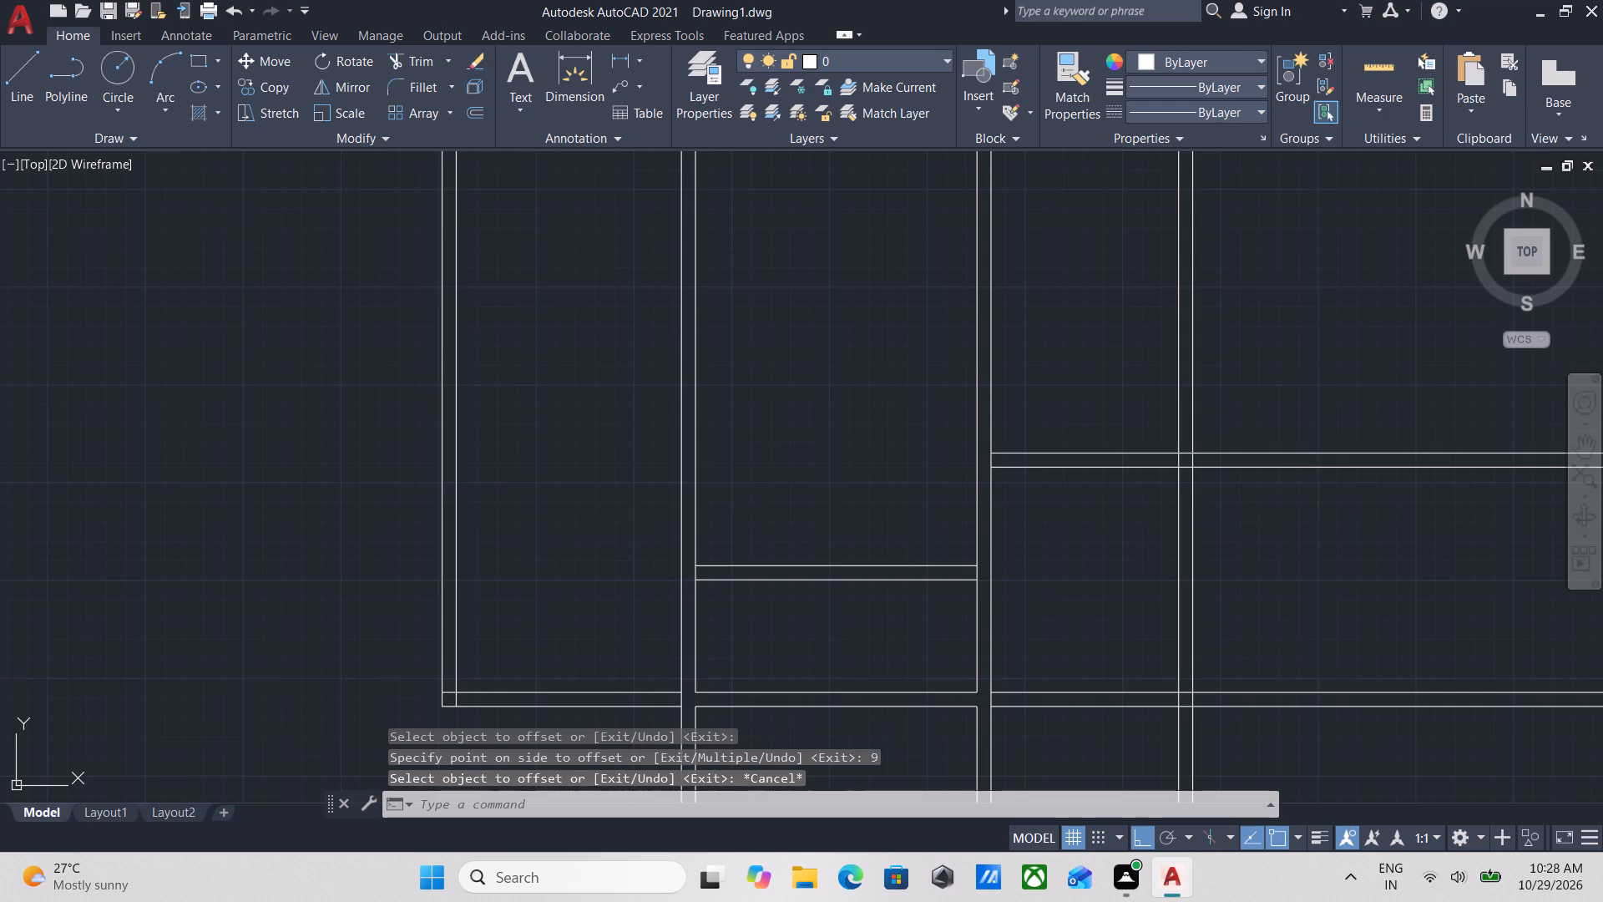
Trim away both lines of the northern horizontal wall east of the fourth vertical wall pair.
{"action": "scroll", "coordinate": [1282, 501], "scroll_direction": "down", "scroll_amount": 2}
{"action": "middle_click_drag", "start_coordinate": [1282, 501], "coordinate": [1211, 519]}
{"action": "scroll", "coordinate": [1206, 522], "scroll_direction": "up", "scroll_amount": 2}
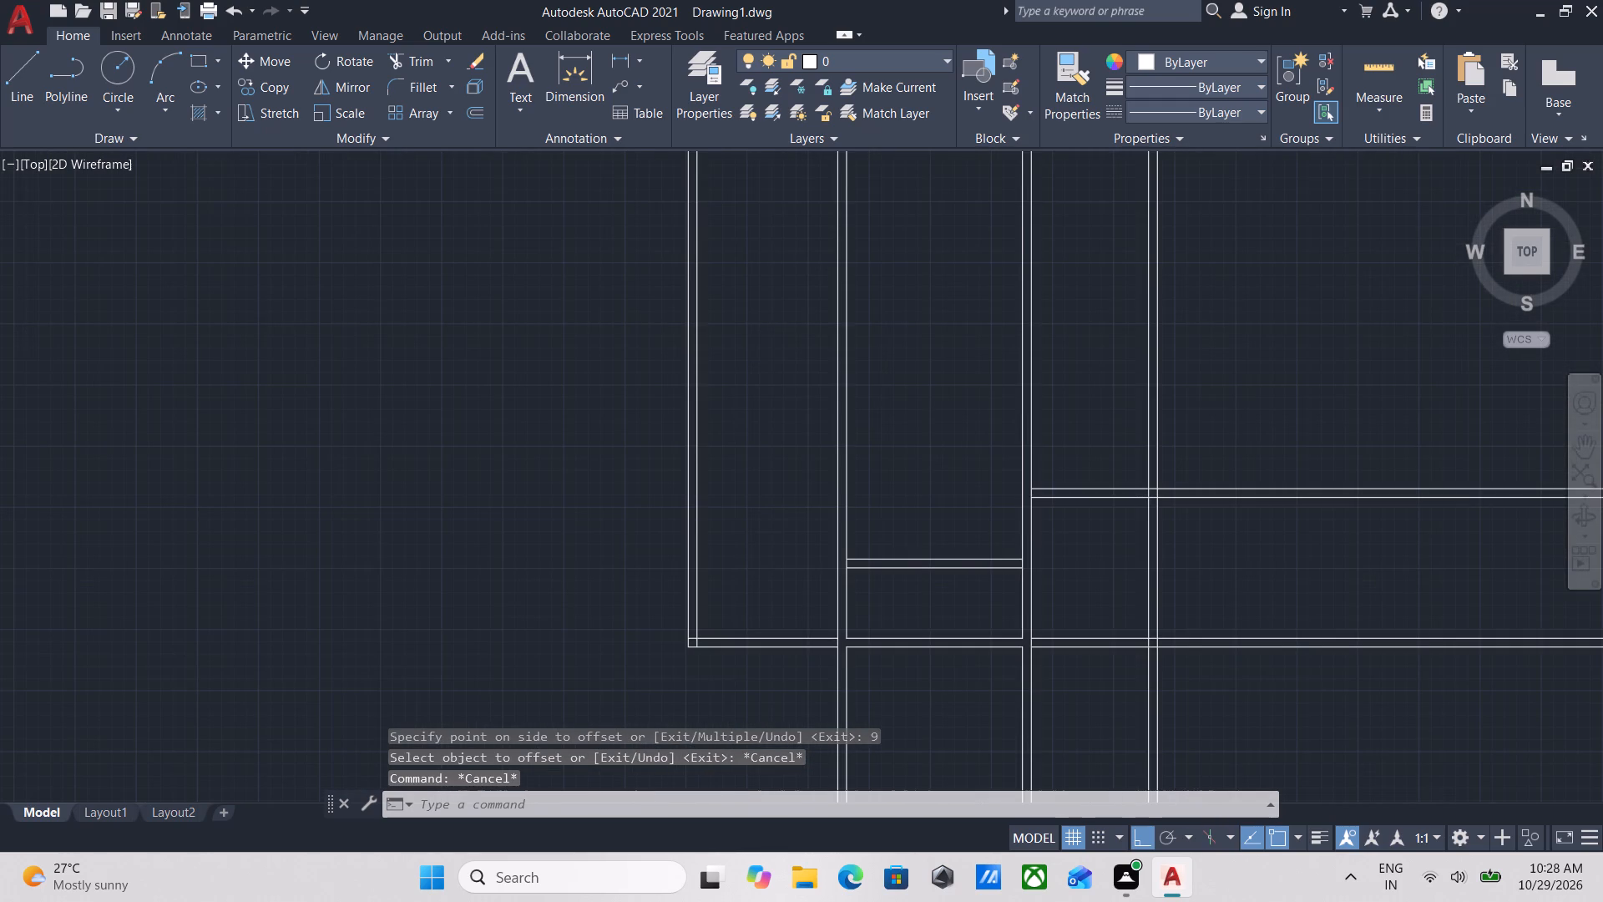
{"action": "type", "text": "tr"}
{"action": "key", "text": "Return"}
{"action": "left_click", "coordinate": [1206, 522]}
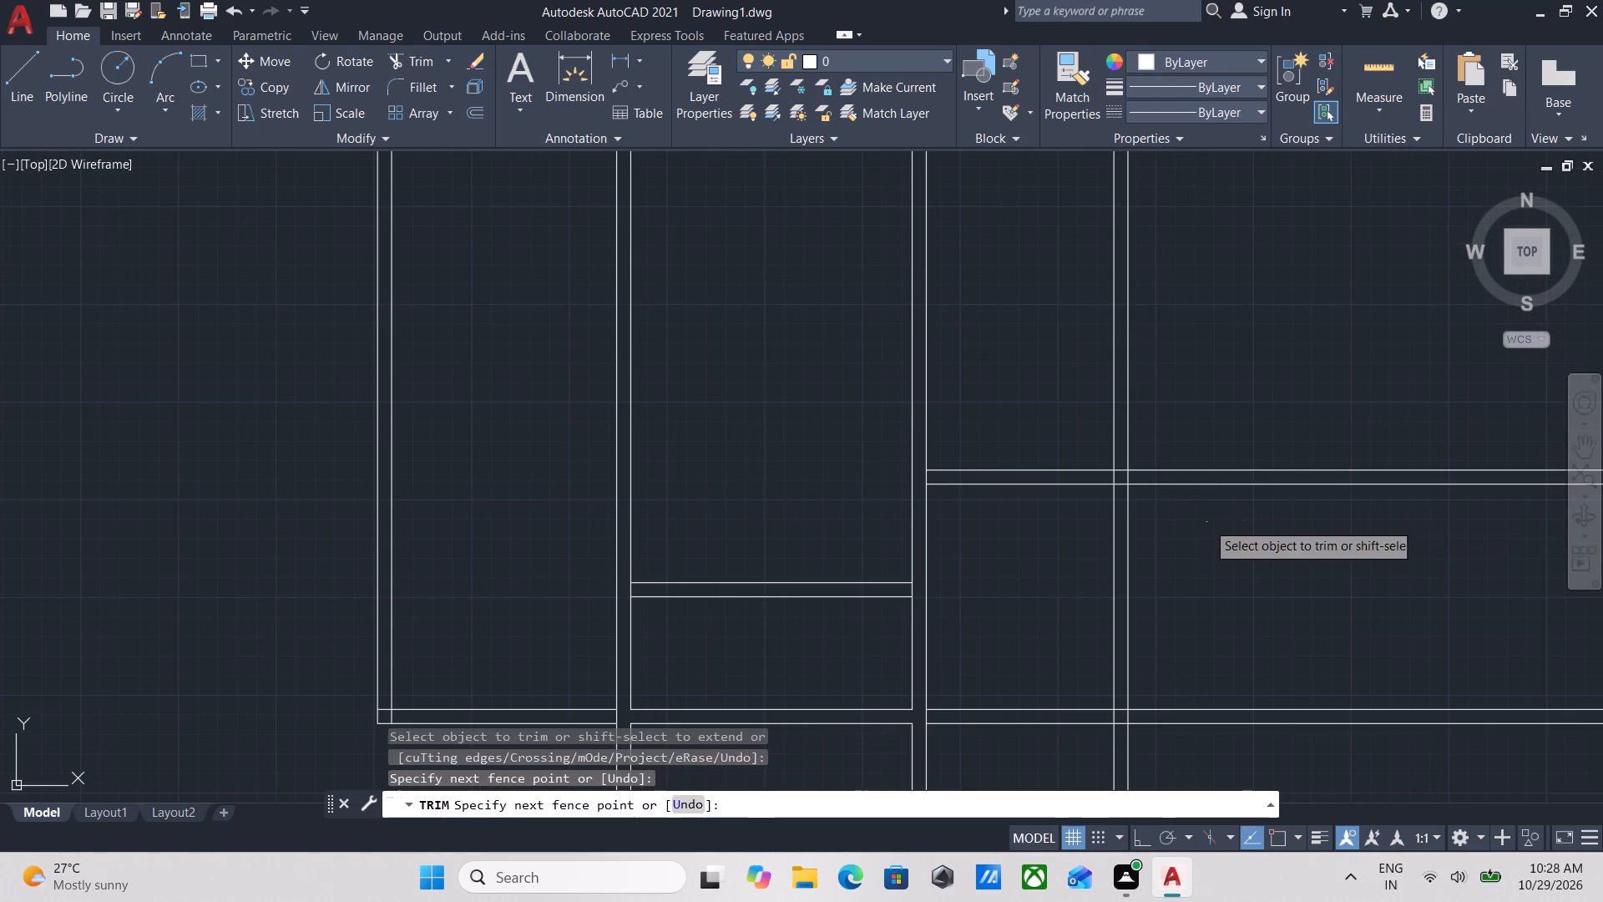
{"action": "left_click", "coordinate": [1211, 375]}
{"action": "scroll", "coordinate": [1259, 565], "scroll_direction": "down", "scroll_amount": 2}
{"action": "middle_click_drag", "start_coordinate": [1254, 561], "coordinate": [1188, 447]}
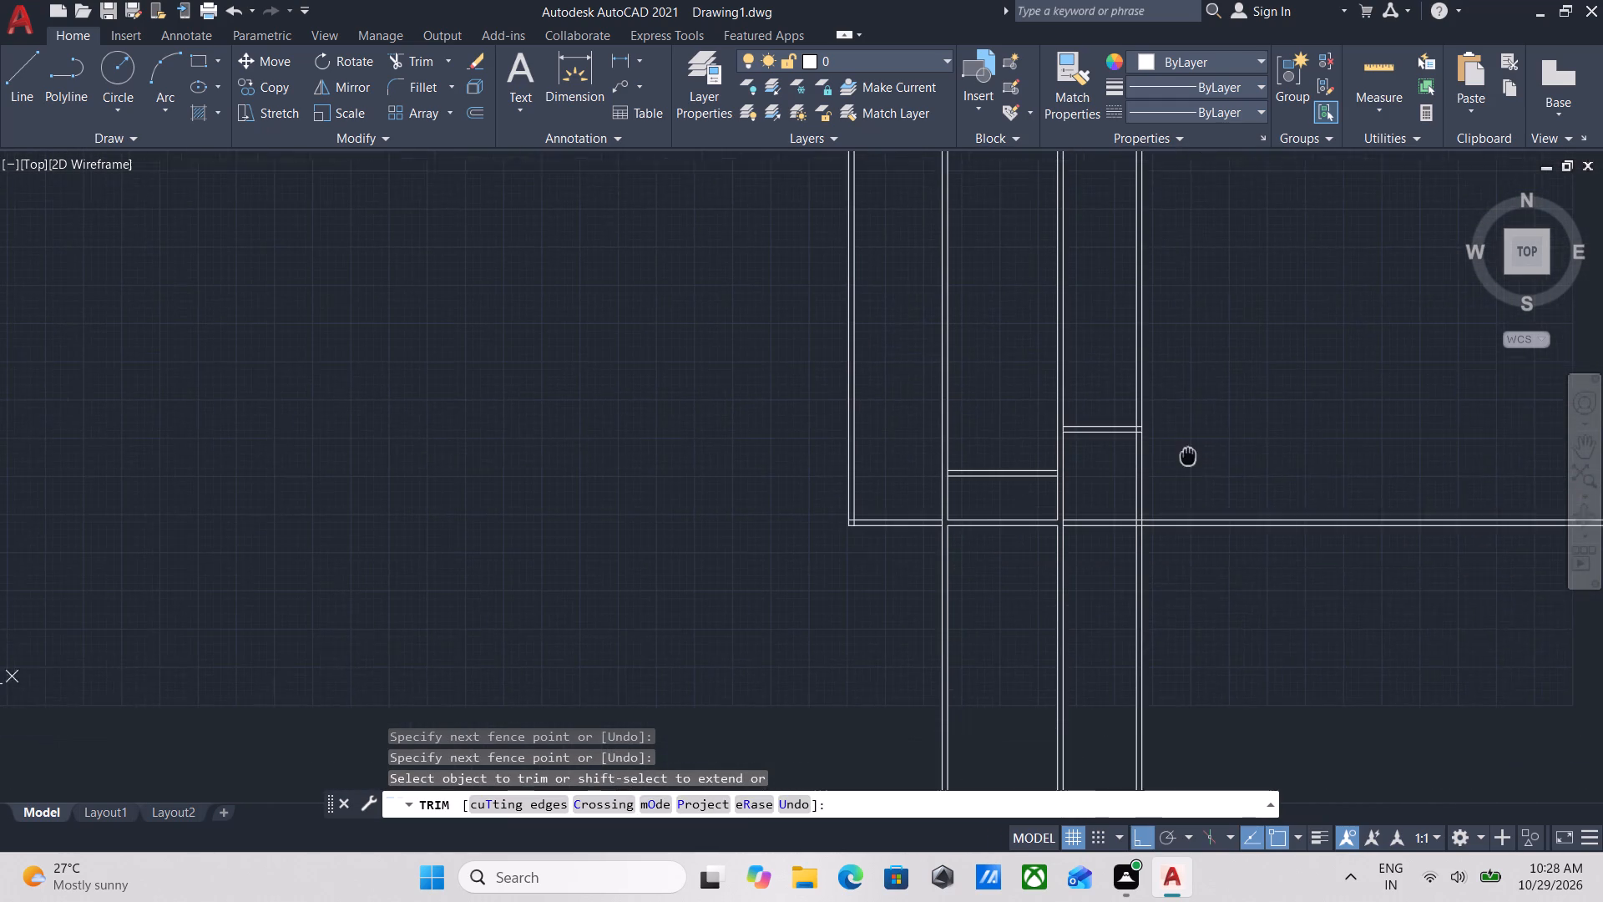
{"action": "middle_click_drag", "start_coordinate": [1188, 447], "coordinate": [1188, 442]}
{"action": "key", "text": "Escape"}
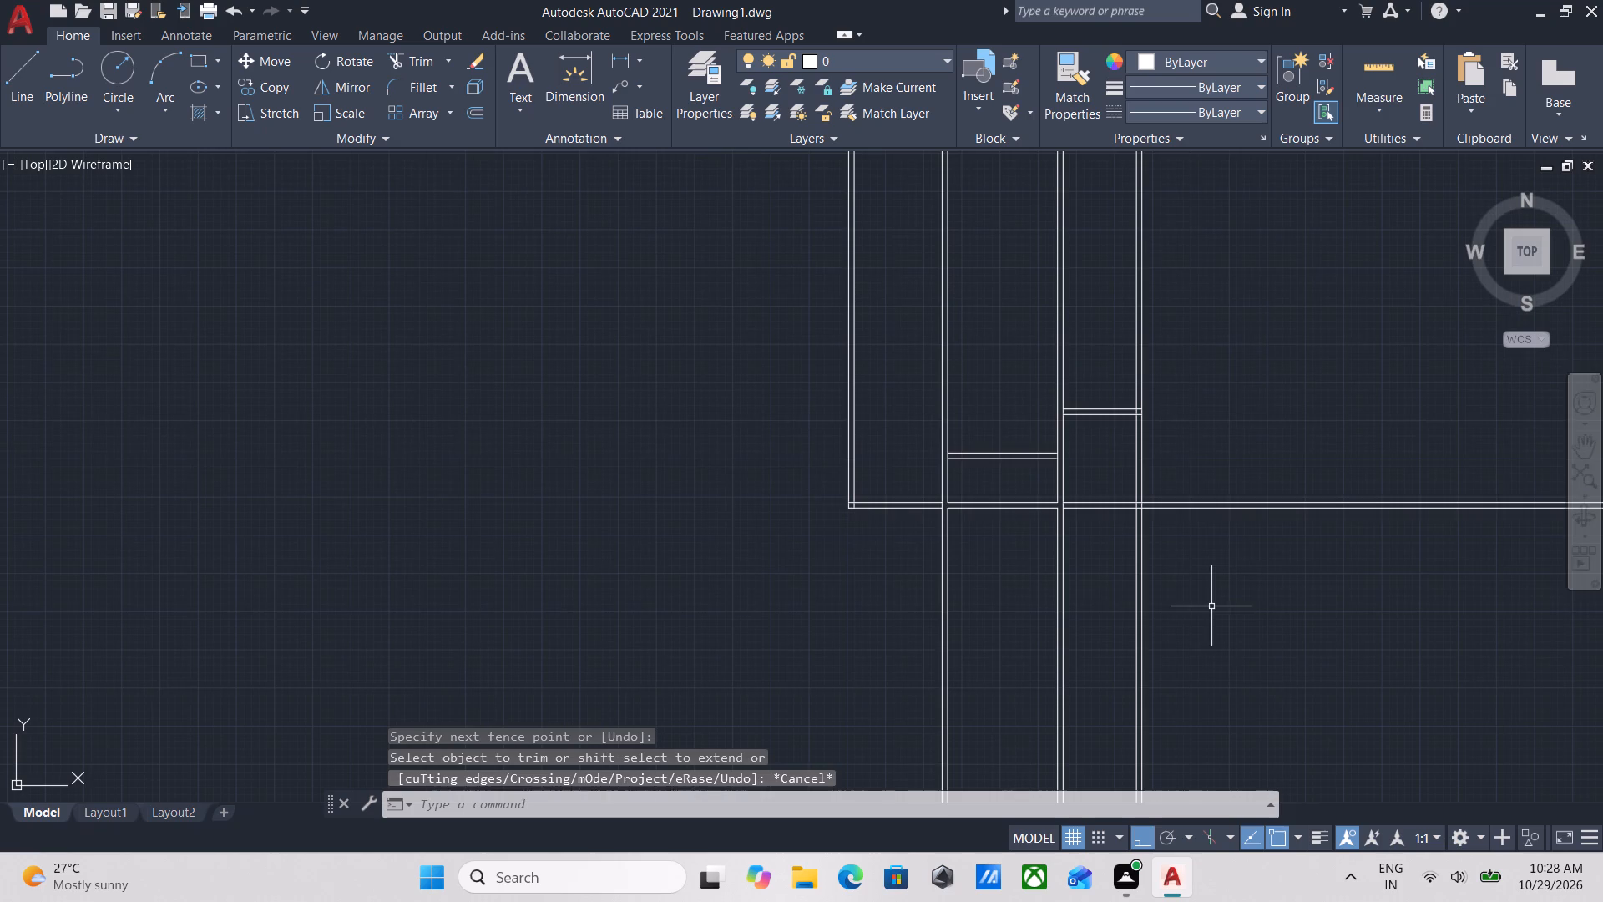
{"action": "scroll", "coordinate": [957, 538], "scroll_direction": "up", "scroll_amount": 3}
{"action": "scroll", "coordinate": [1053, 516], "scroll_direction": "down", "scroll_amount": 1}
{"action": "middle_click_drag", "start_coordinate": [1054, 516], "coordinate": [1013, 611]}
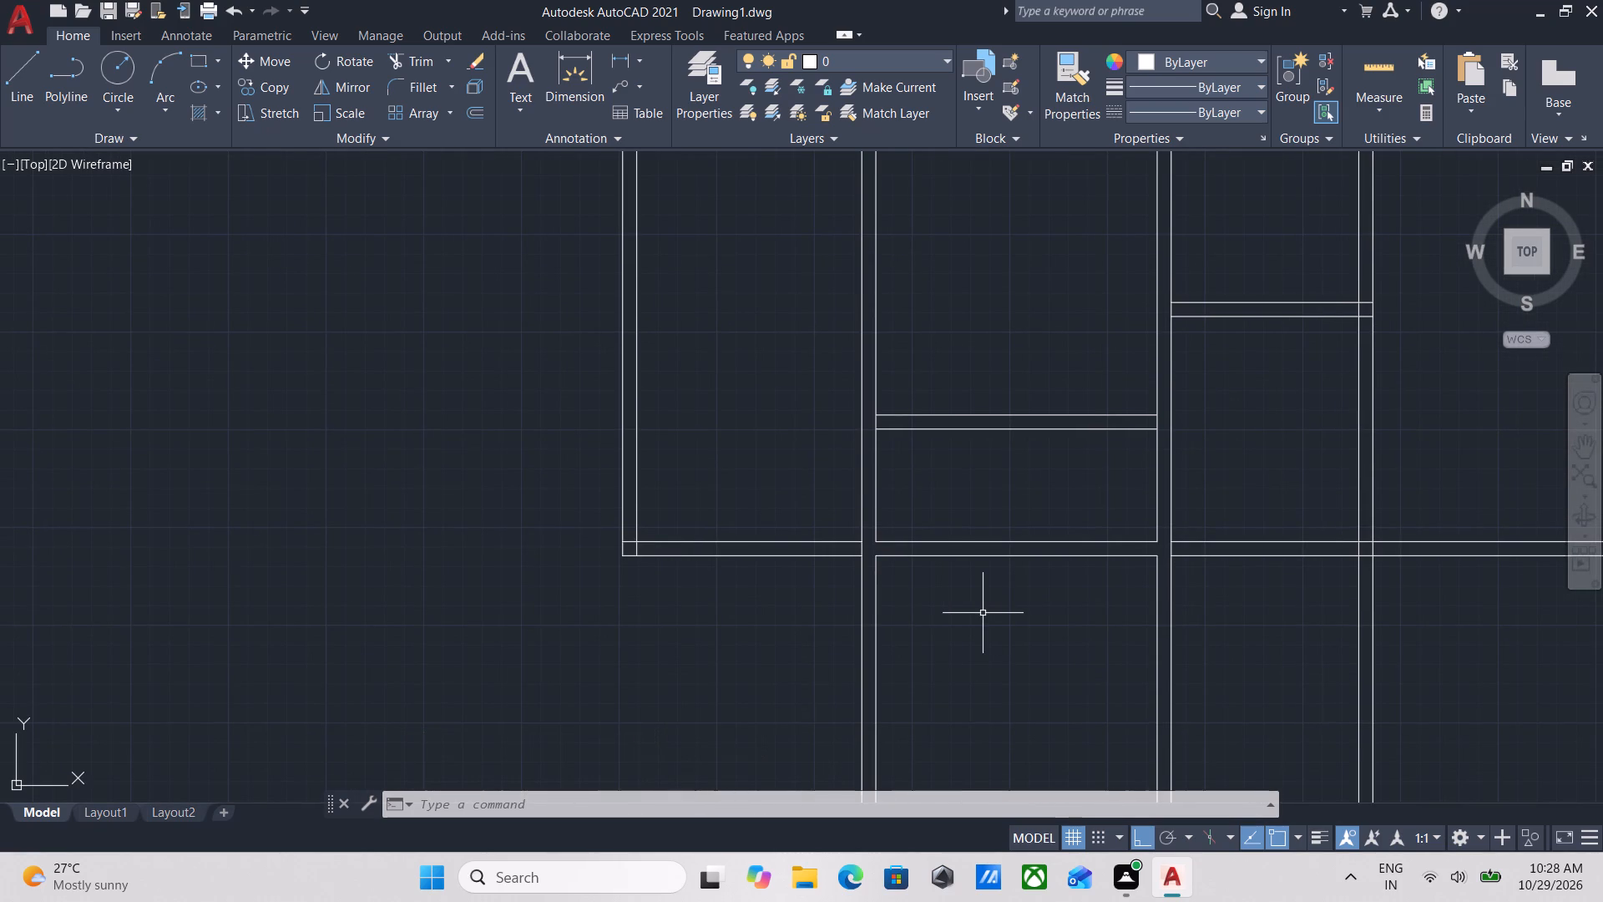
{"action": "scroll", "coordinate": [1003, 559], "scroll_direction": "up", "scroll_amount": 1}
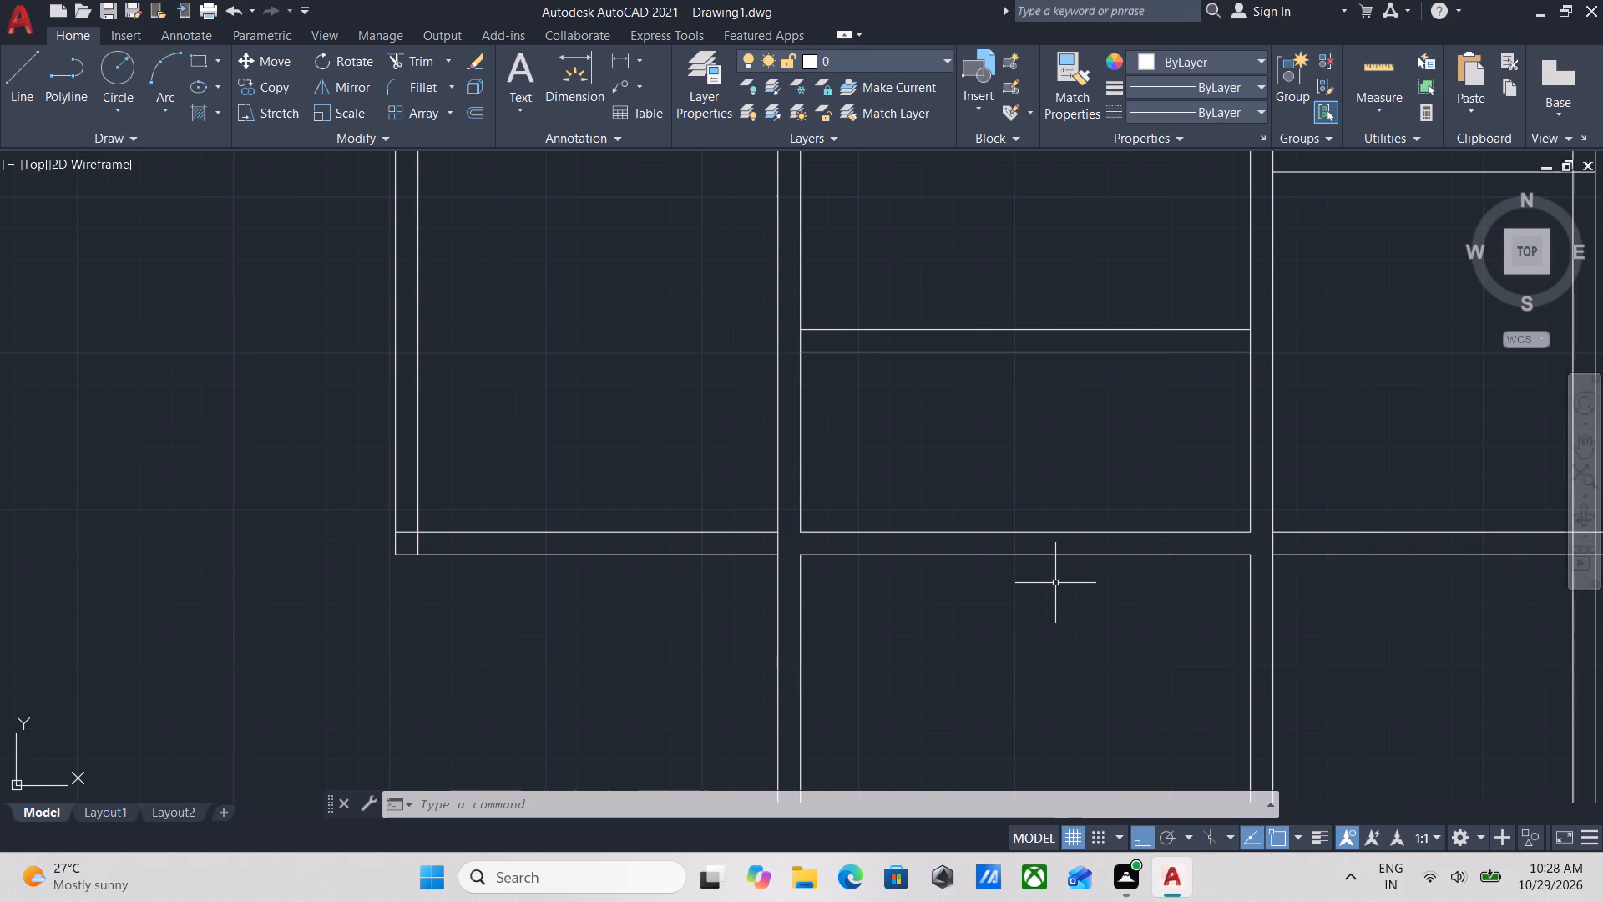
Erase the southern line of the southern horizontal wall between the second and third vertical wall pairs.
{"action": "left_click", "coordinate": [1046, 580]}
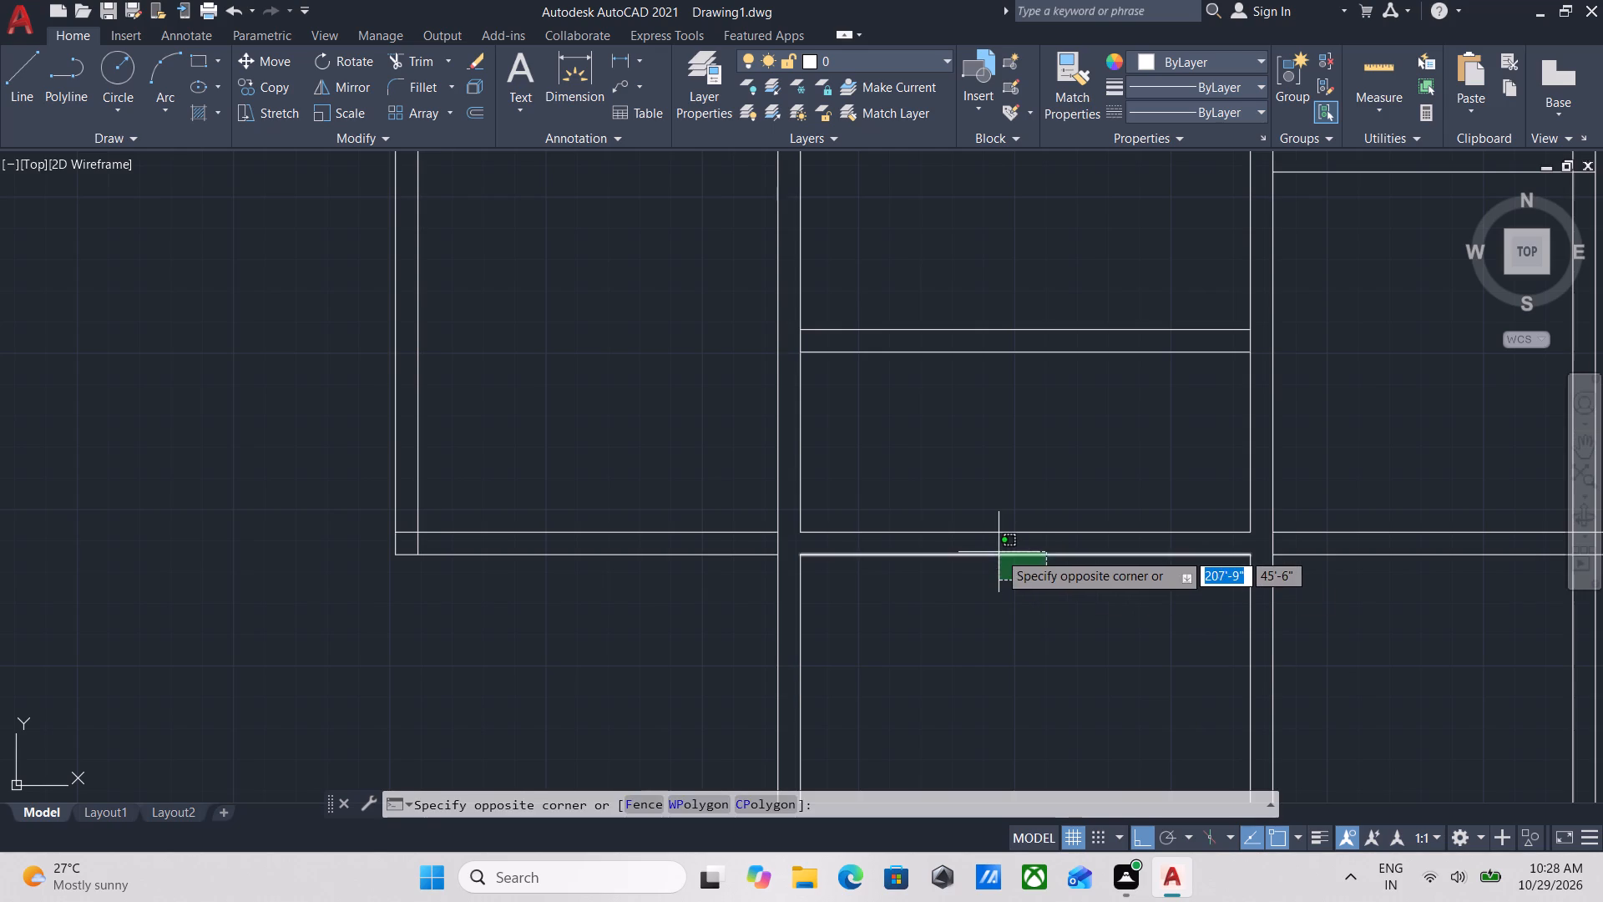
{"action": "left_click", "coordinate": [999, 552]}
{"action": "right_click", "coordinate": [999, 551]}
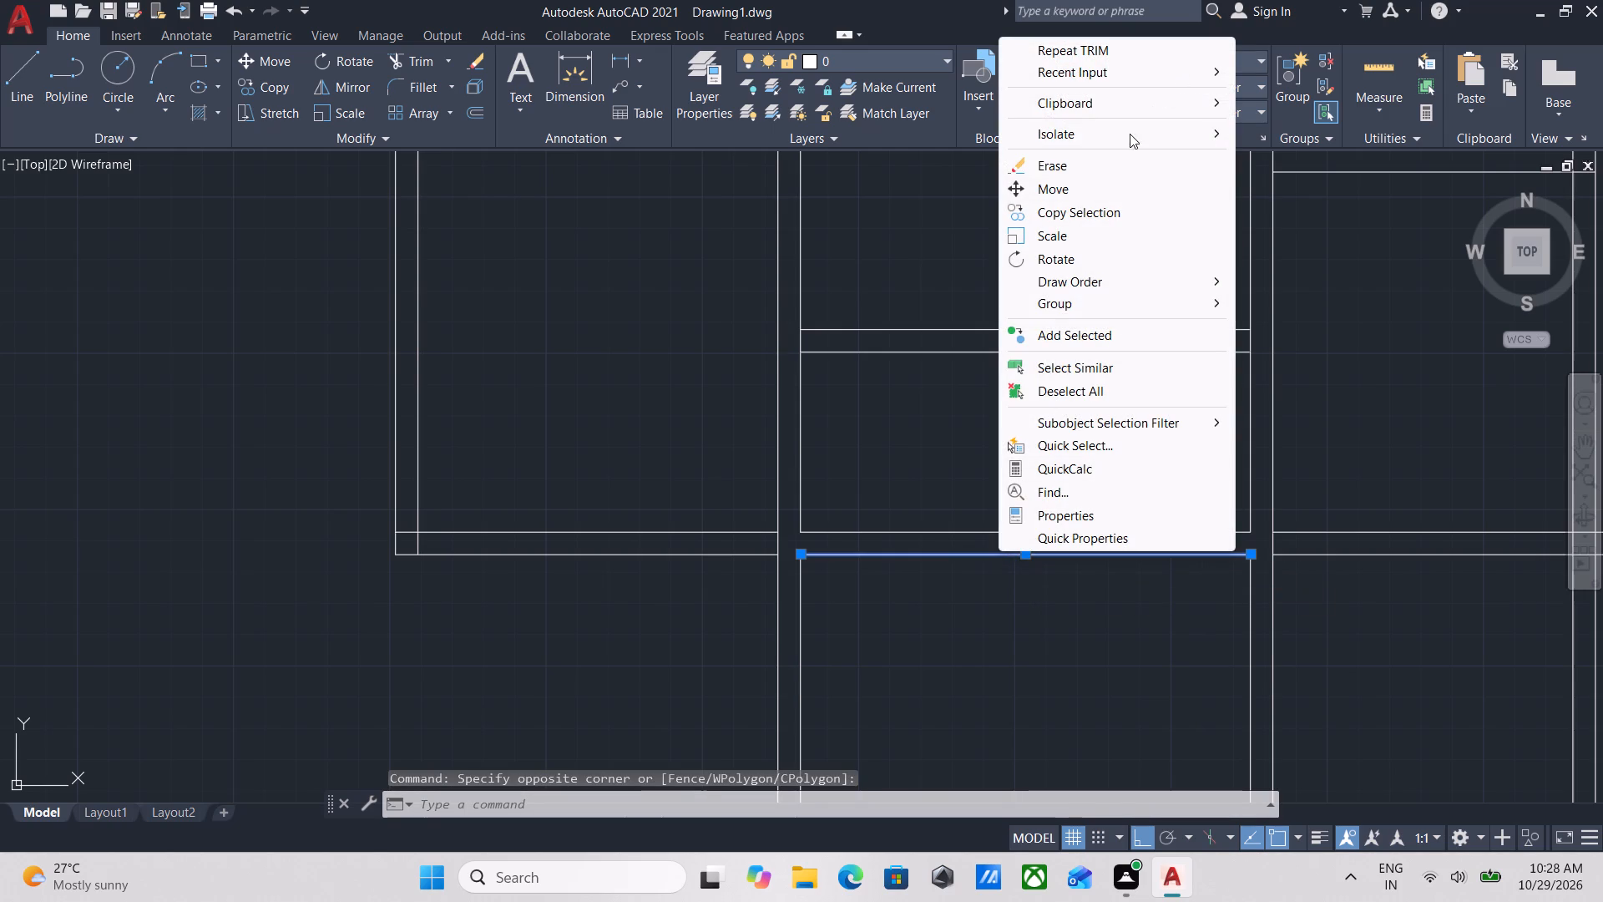
{"action": "left_click", "coordinate": [1110, 156]}
Offset the southern wall's remaining line between the second and third vertical wall pairs southward three times at successive 1' spacings.
{"action": "left_click_drag", "start_coordinate": [1085, 585], "coordinate": [1046, 555]}
{"action": "left_click", "coordinate": [950, 466]}
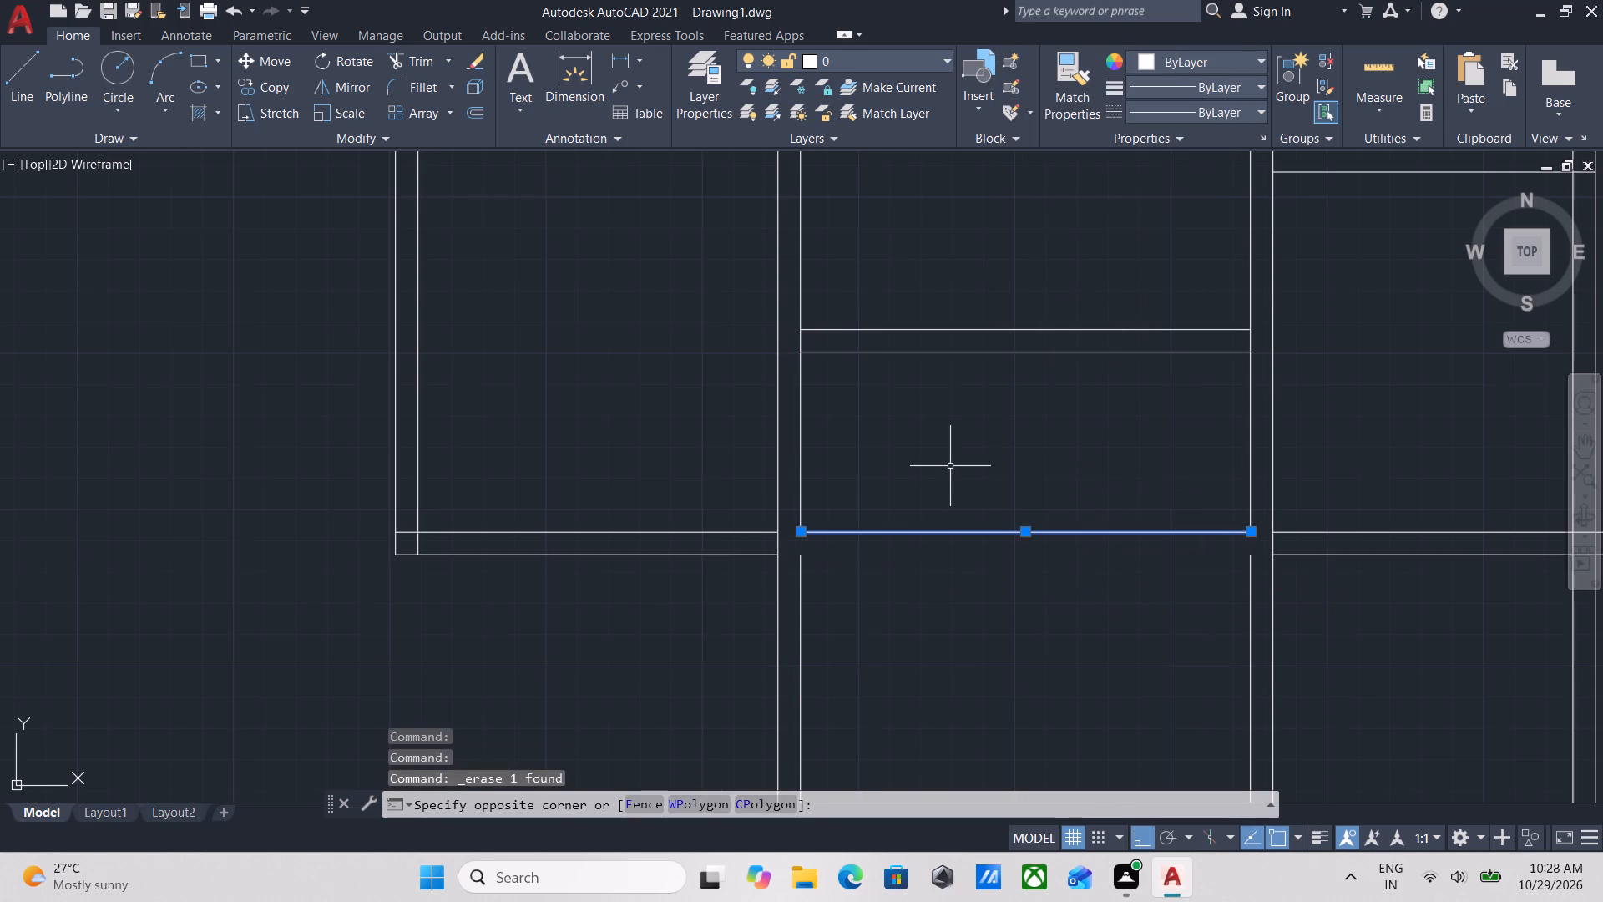
{"action": "key", "text": "o"}
{"action": "key", "text": "Return"}
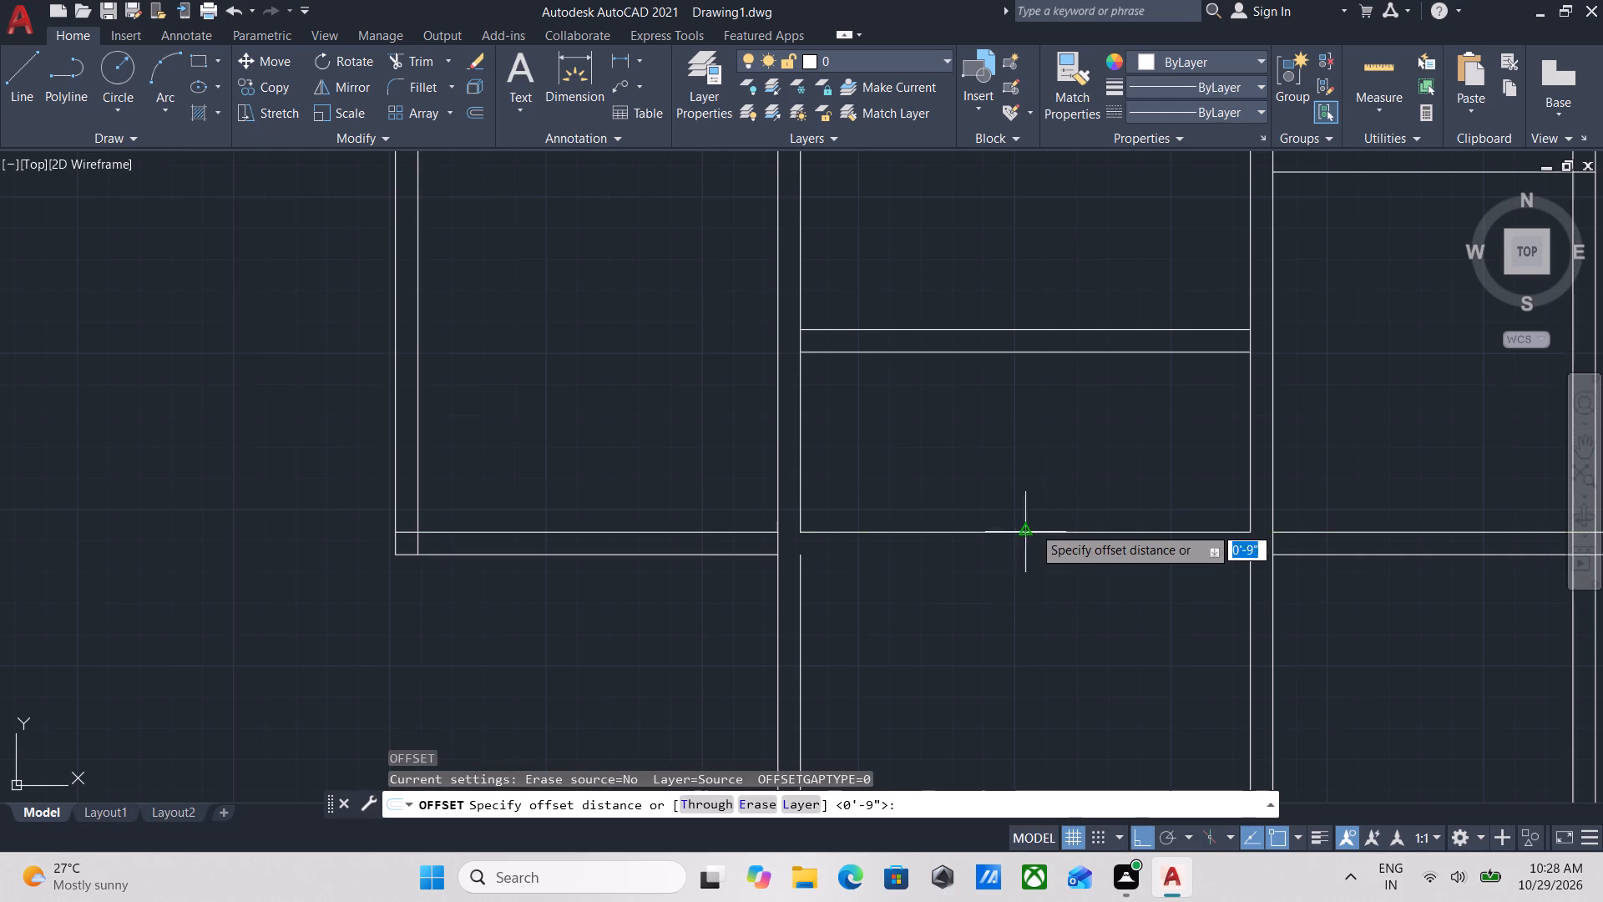
{"action": "left_click", "coordinate": [1025, 528]}
{"action": "left_click", "coordinate": [1025, 602]}
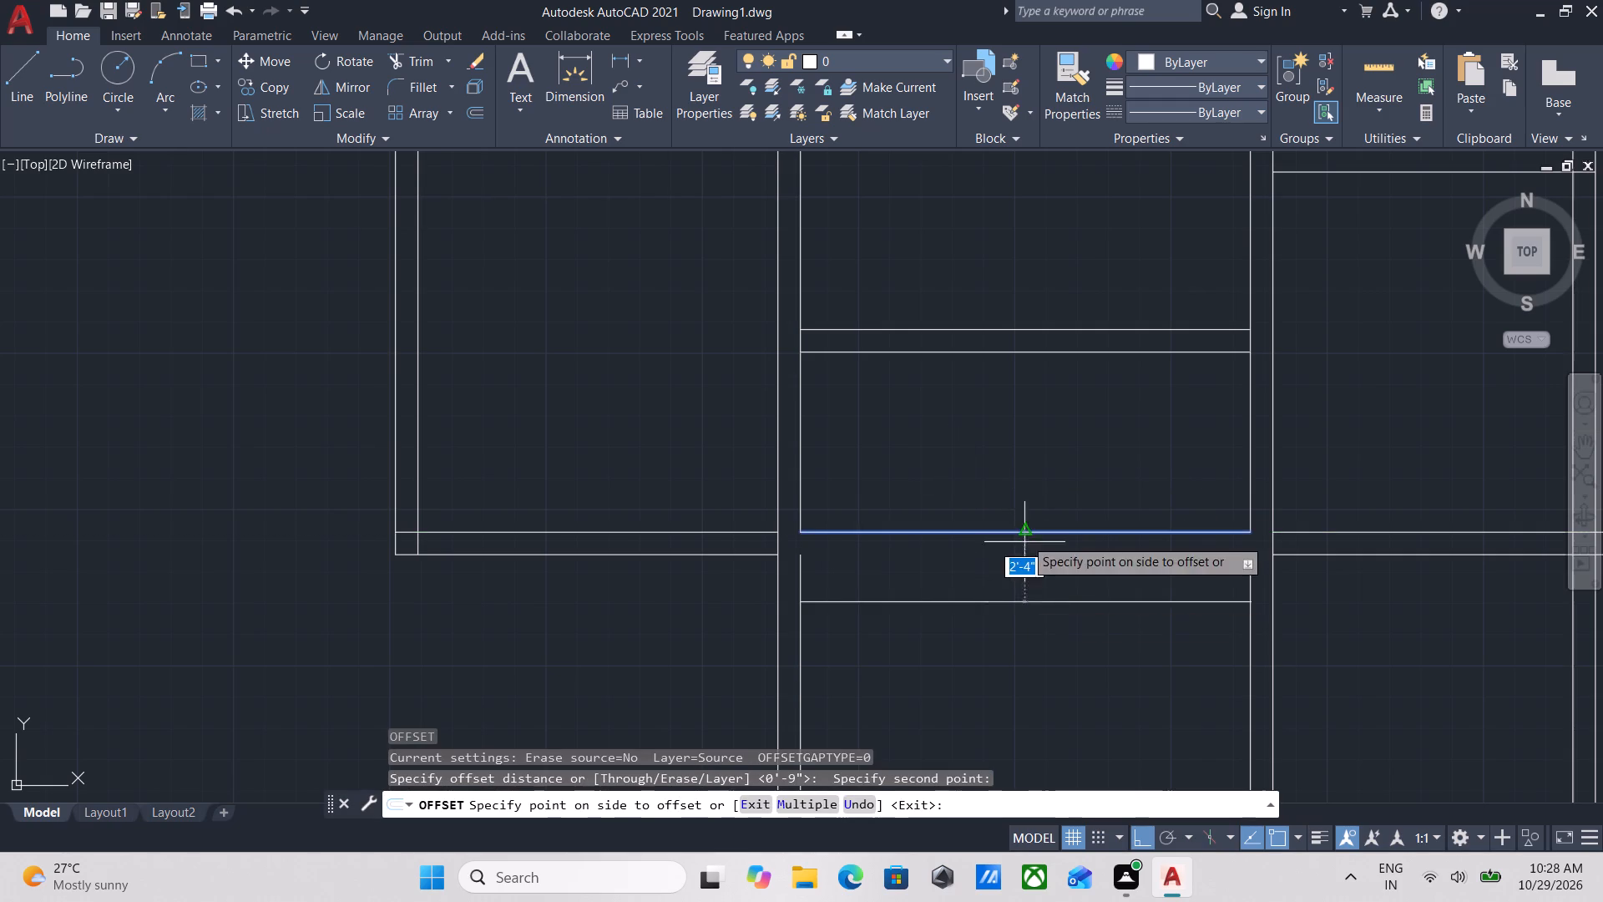
{"action": "type", "text": "1'"}
{"action": "key", "text": "Return"}
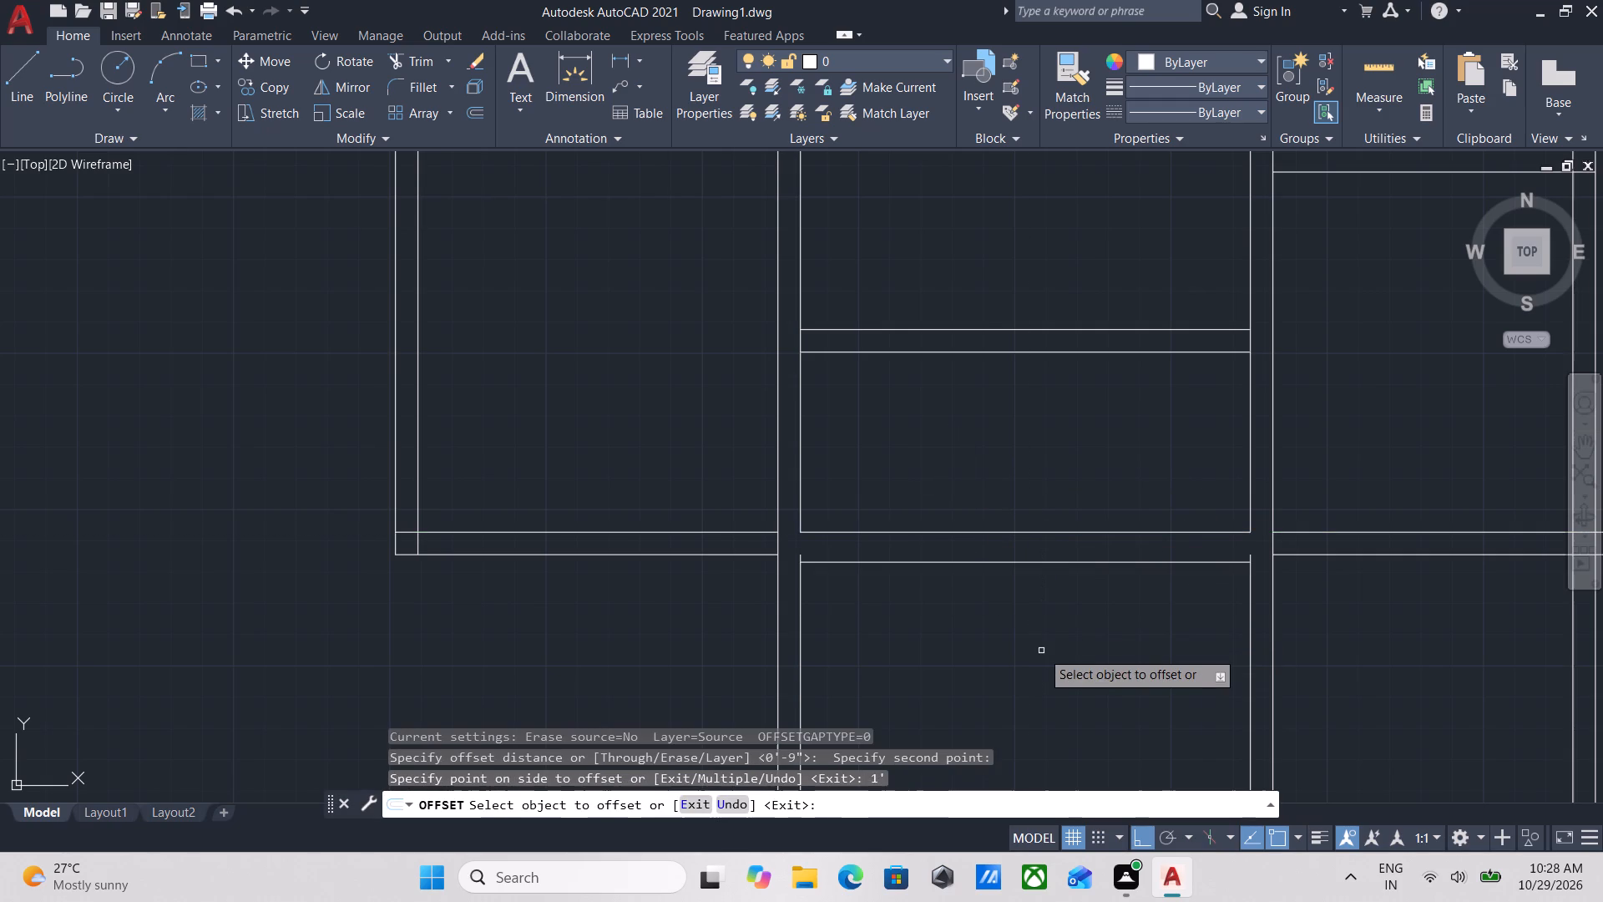
{"action": "left_click", "coordinate": [997, 560]}
{"action": "type", "text": "1'"}
{"action": "key", "text": "Return"}
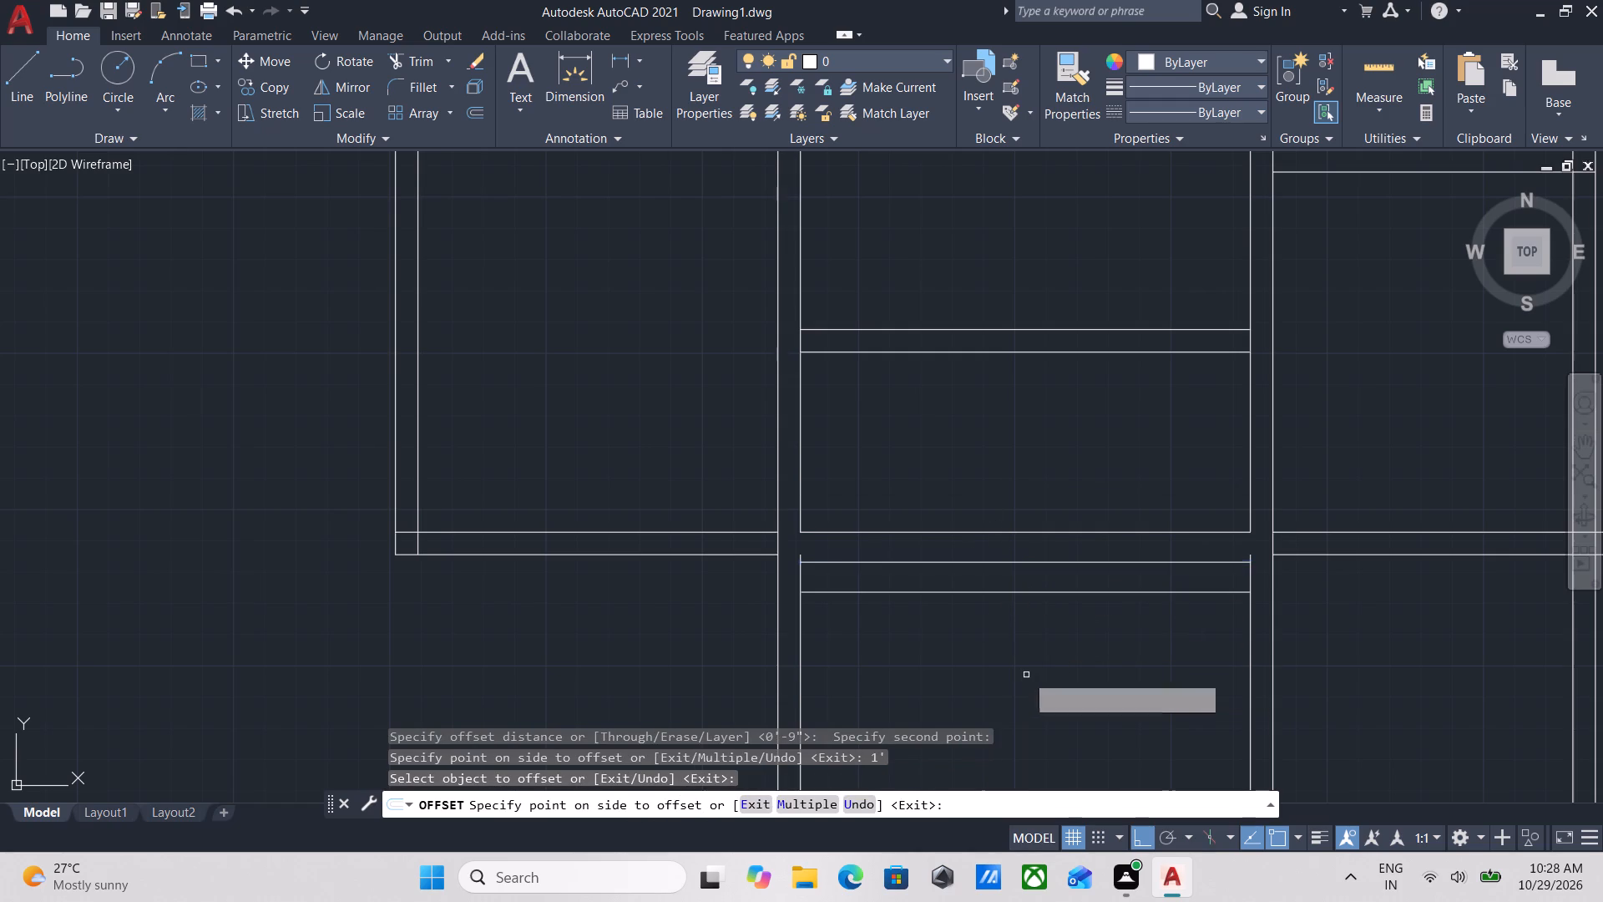
{"action": "left_click", "coordinate": [987, 594]}
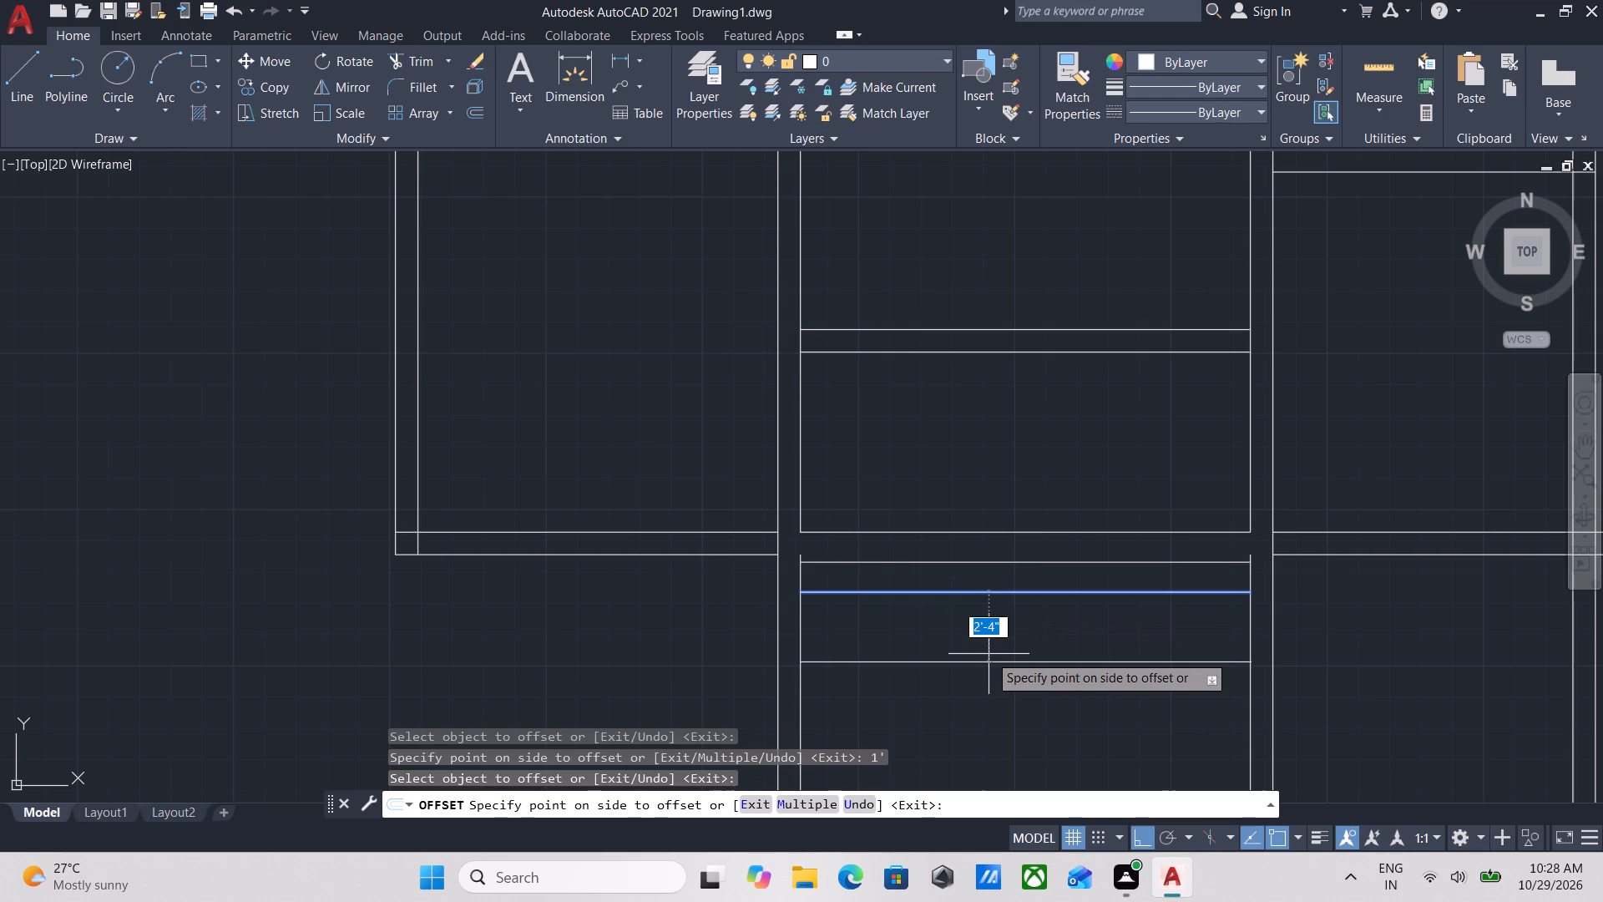
{"action": "type", "text": "1'"}
{"action": "key", "text": "Return"}
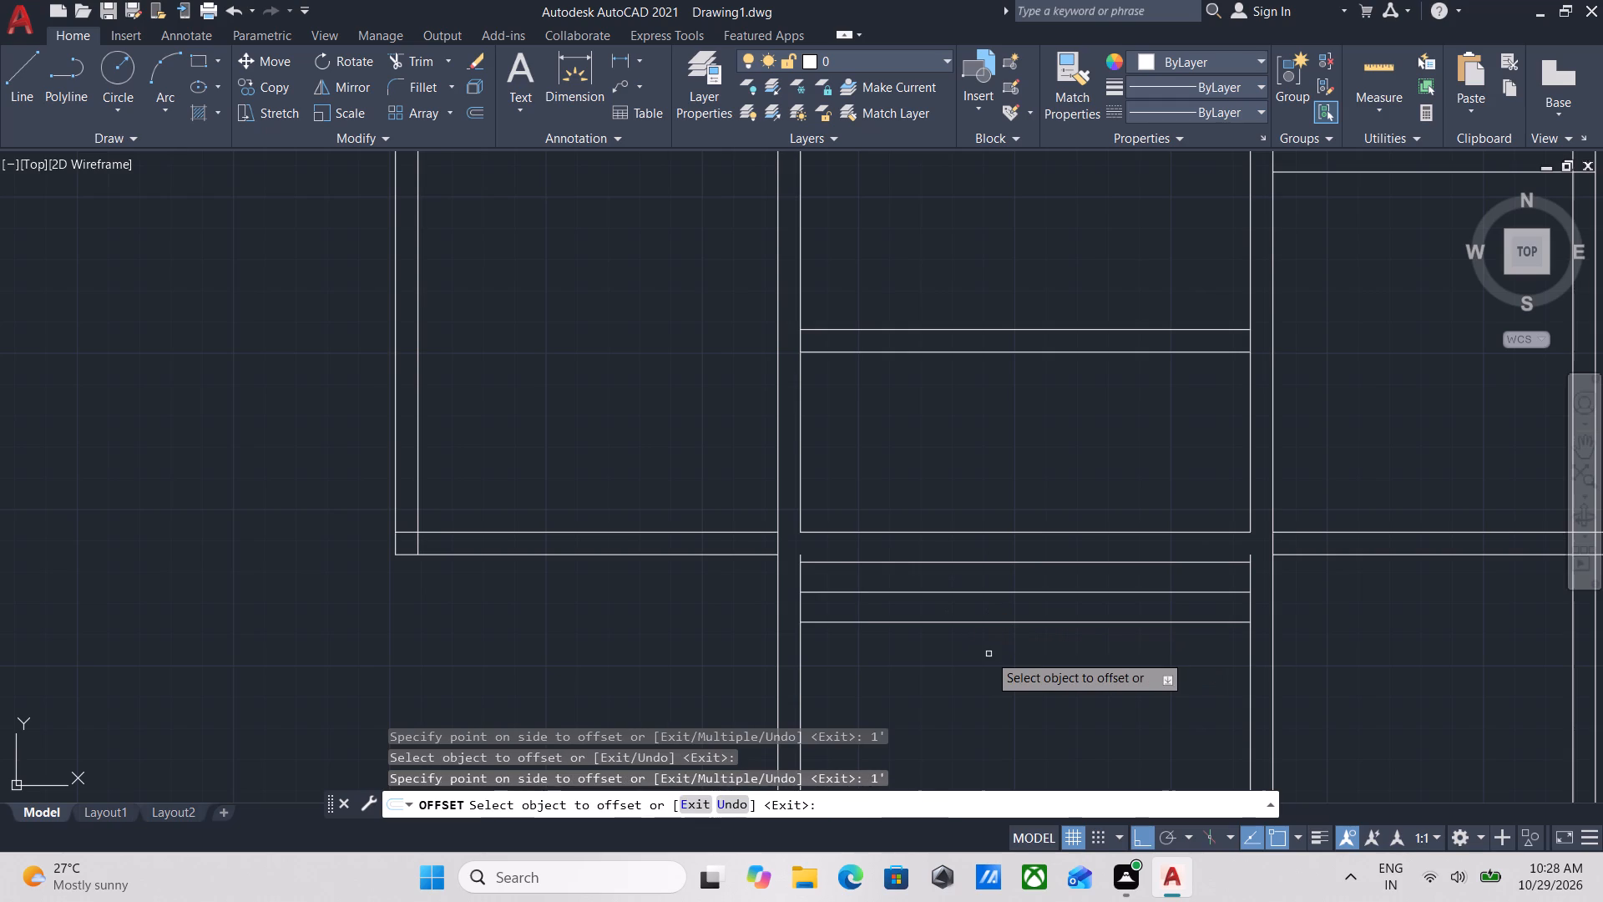
{"action": "key", "text": "Escape"}
Extend the facing inner lines of the second and third vertical wall pairs north to the southern wall's line.
{"action": "scroll", "coordinate": [823, 613], "scroll_direction": "up", "scroll_amount": 3}
{"action": "middle_click_drag", "start_coordinate": [802, 585], "coordinate": [807, 601]}
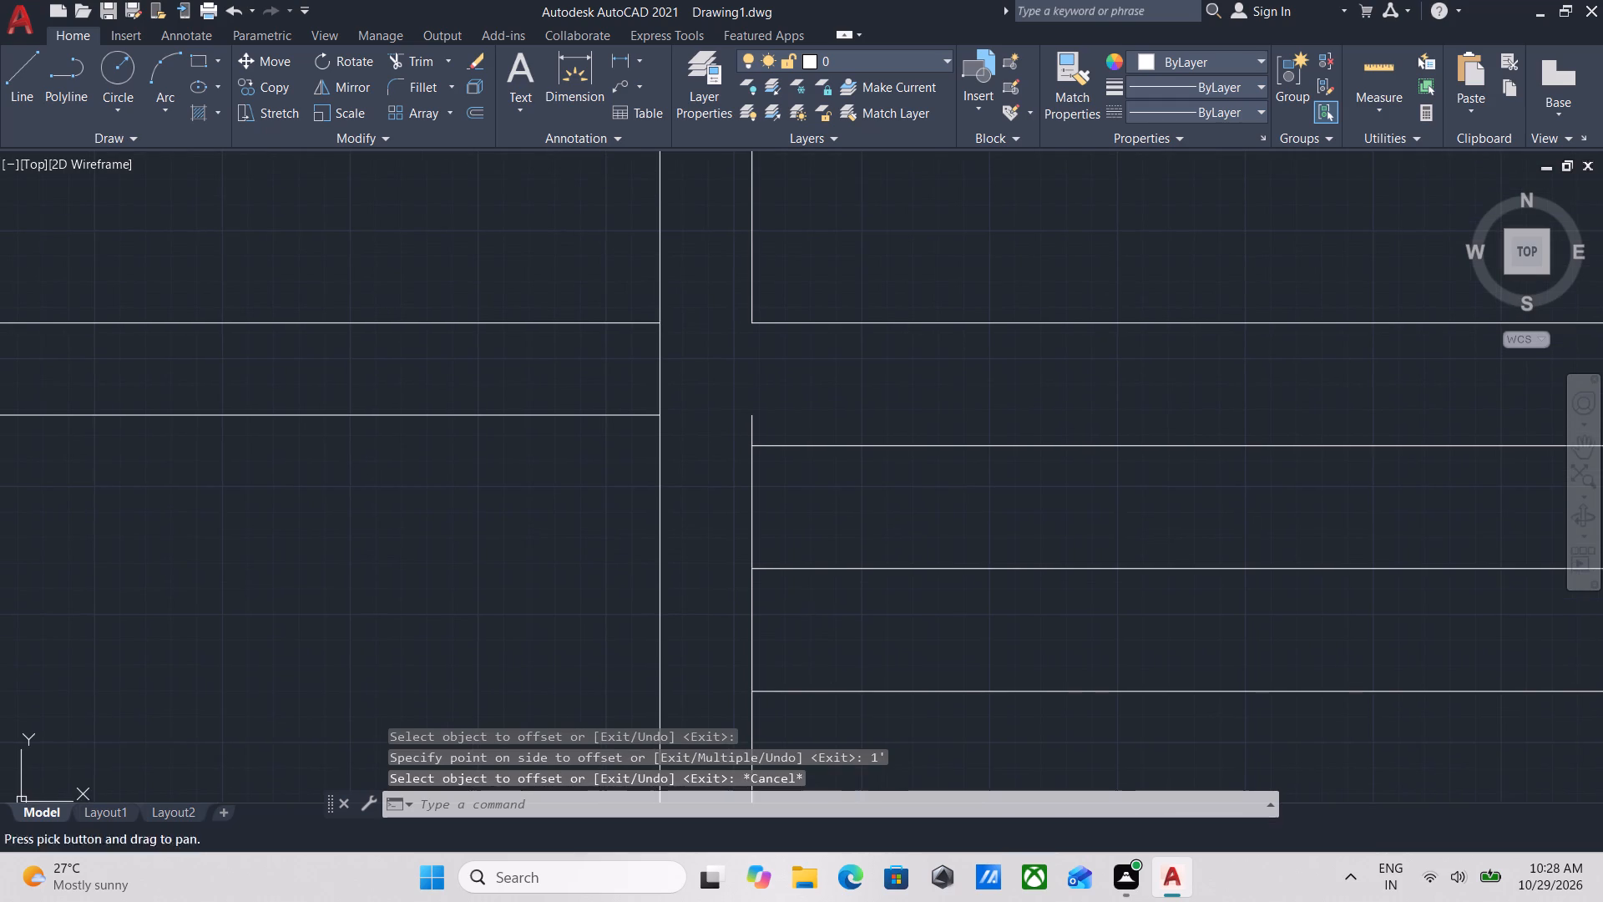
{"action": "key", "text": "e"}
{"action": "key", "text": "x"}
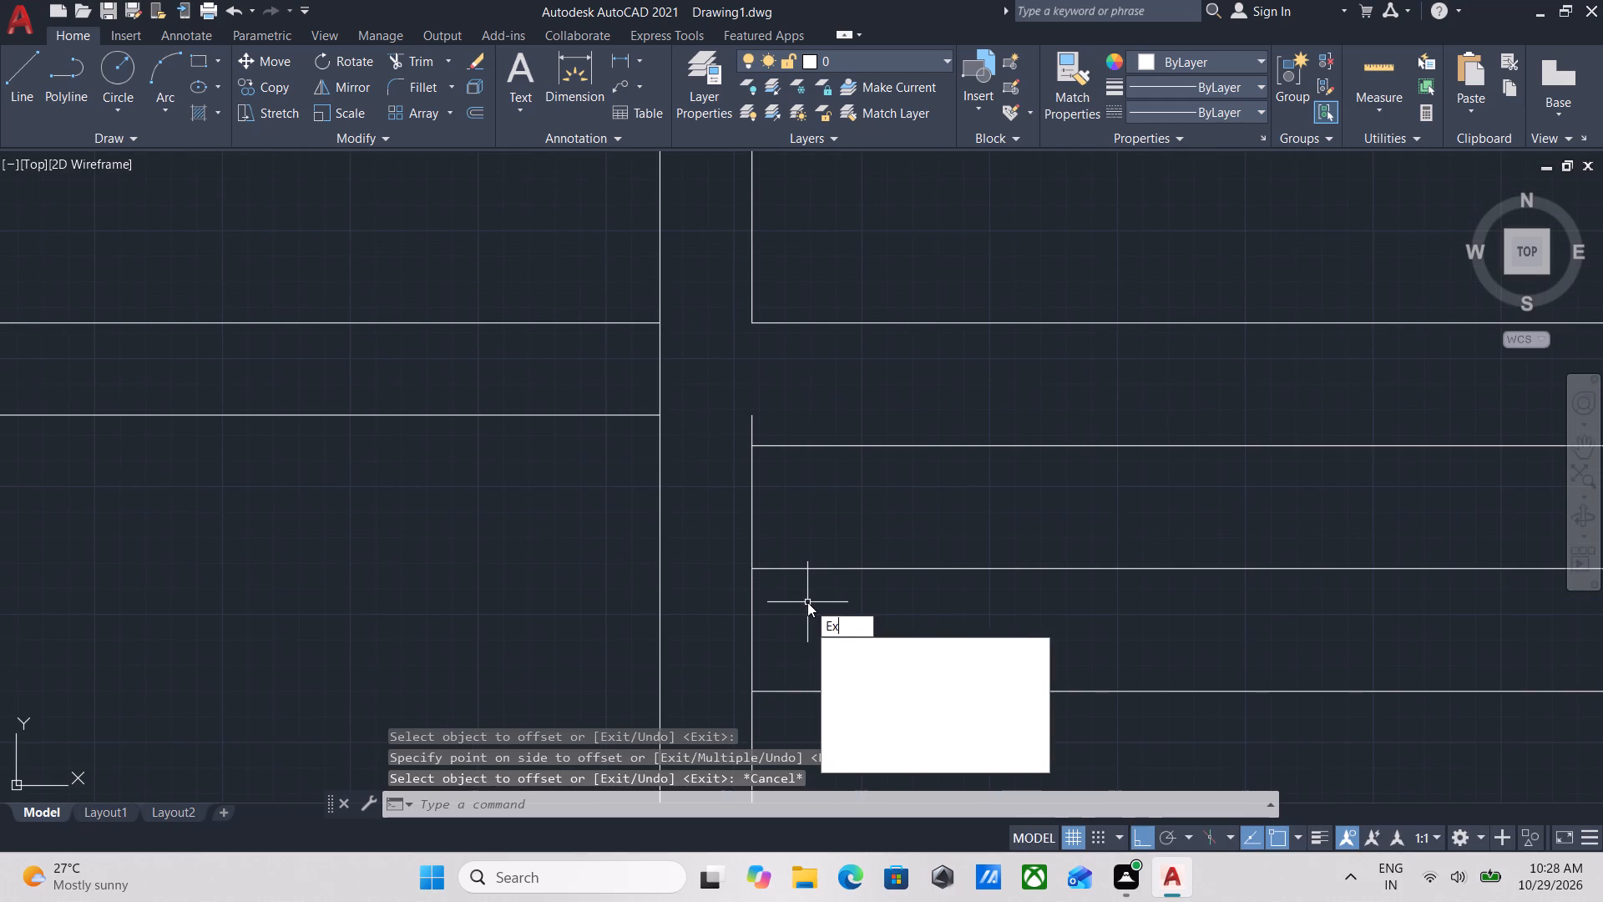
{"action": "key", "text": "Return"}
{"action": "left_click", "coordinate": [749, 505]}
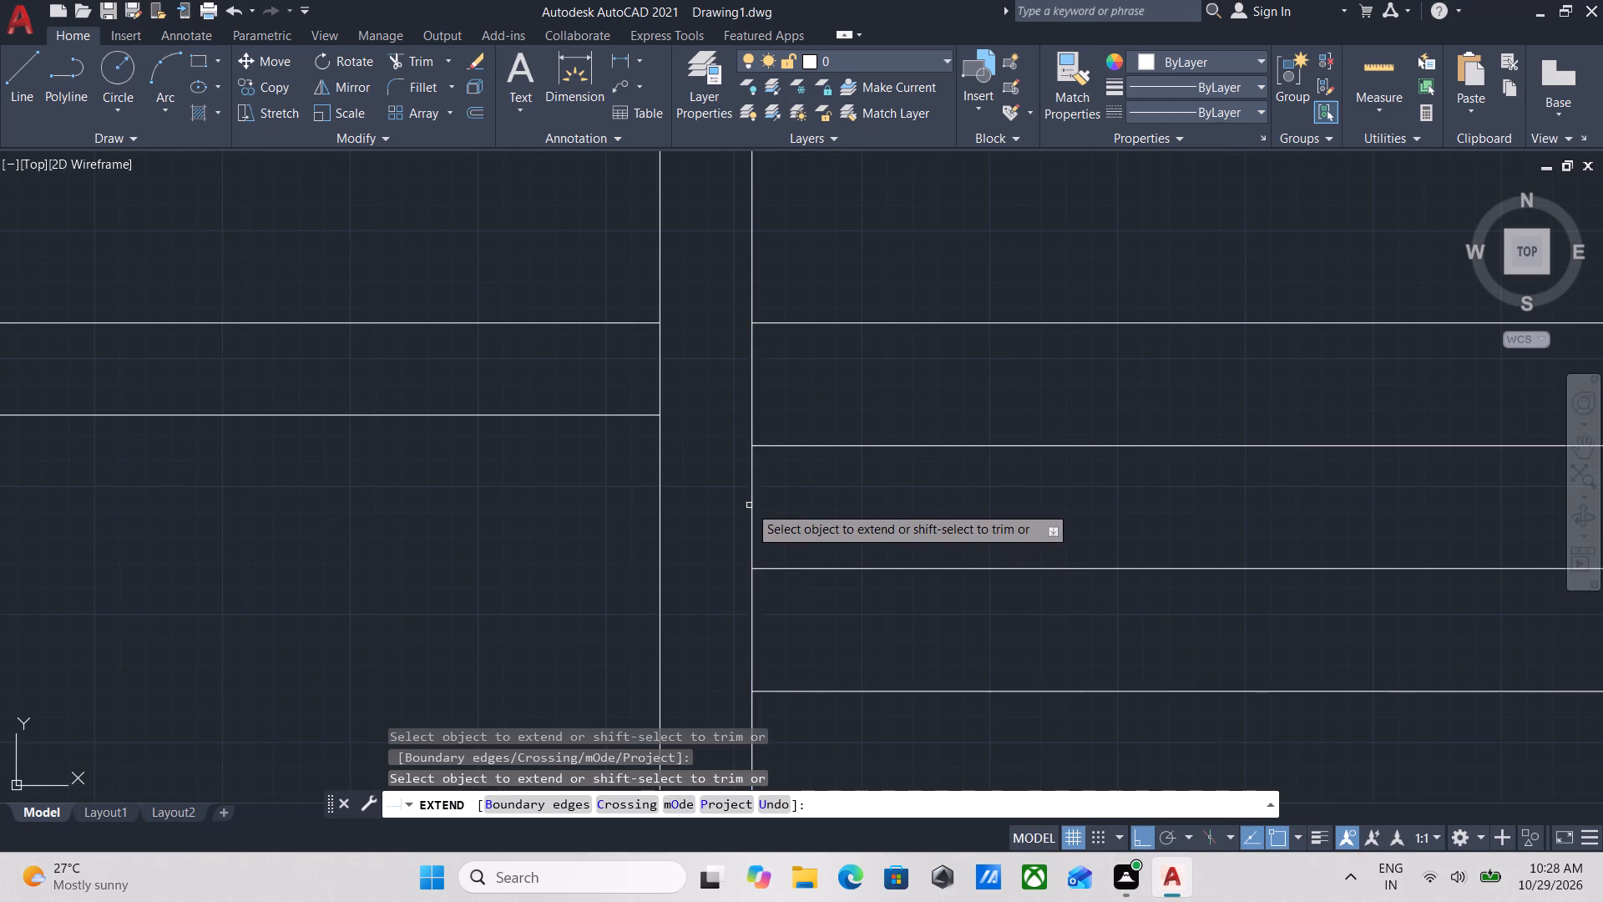
{"action": "scroll", "coordinate": [835, 499], "scroll_direction": "down", "scroll_amount": 3}
{"action": "middle_click_drag", "start_coordinate": [832, 498], "coordinate": [569, 524]}
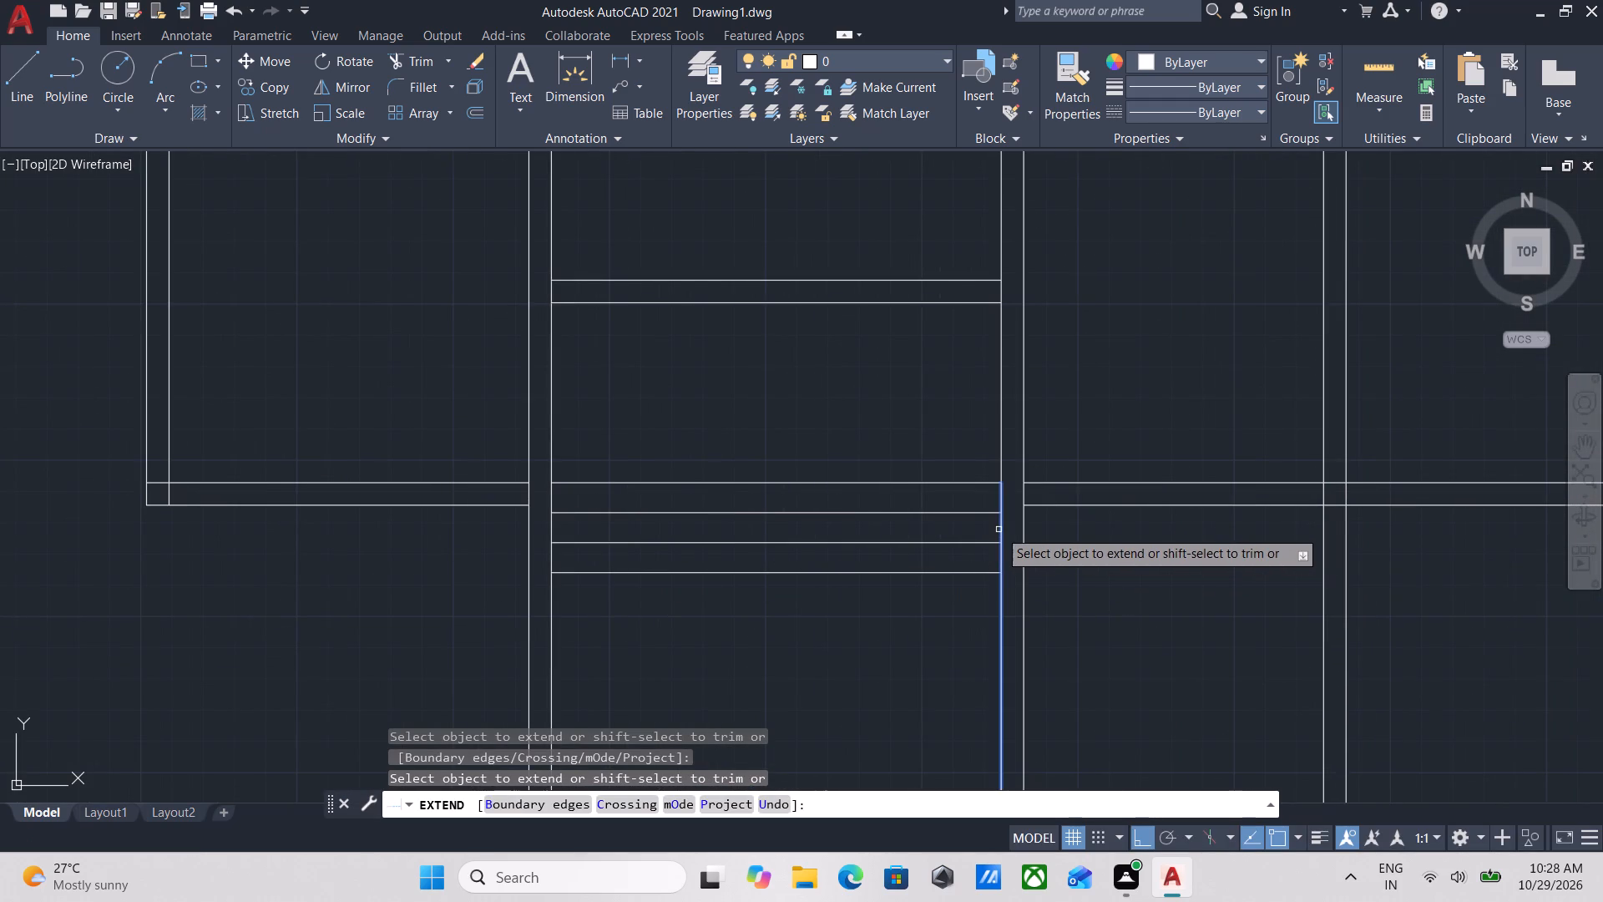
{"action": "left_click", "coordinate": [999, 530]}
{"action": "key", "text": "Escape"}
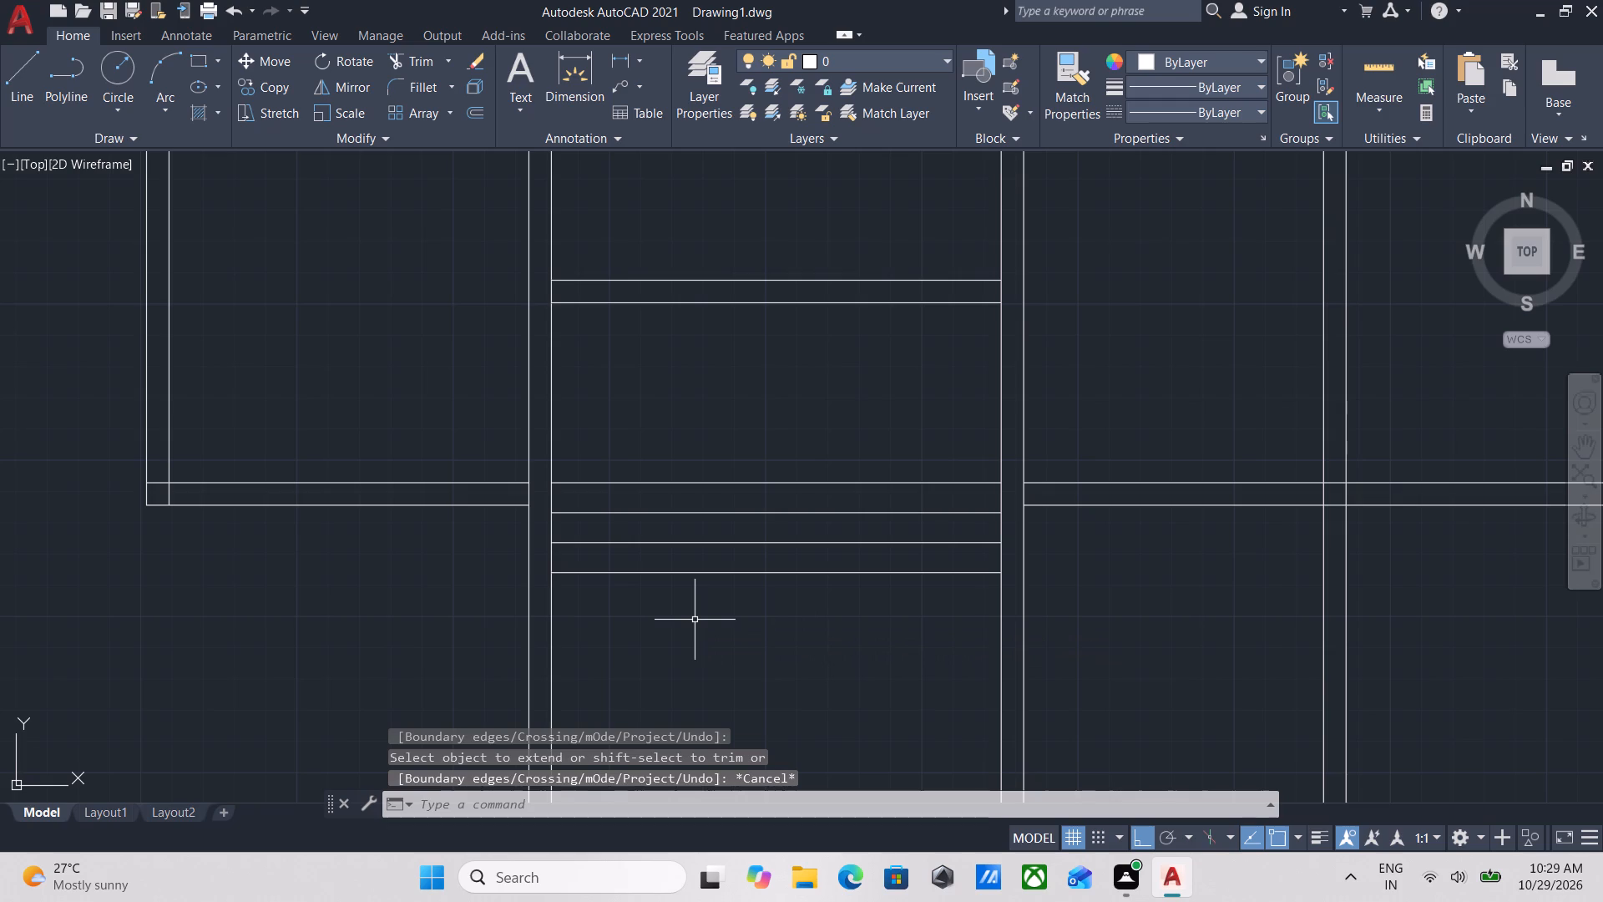
Draw a 9" line across the second vertical wall pair, continuing the southernmost step line westward.
{"action": "scroll", "coordinate": [662, 605], "scroll_direction": "up", "scroll_amount": 2}
{"action": "middle_click_drag", "start_coordinate": [654, 597], "coordinate": [676, 621]}
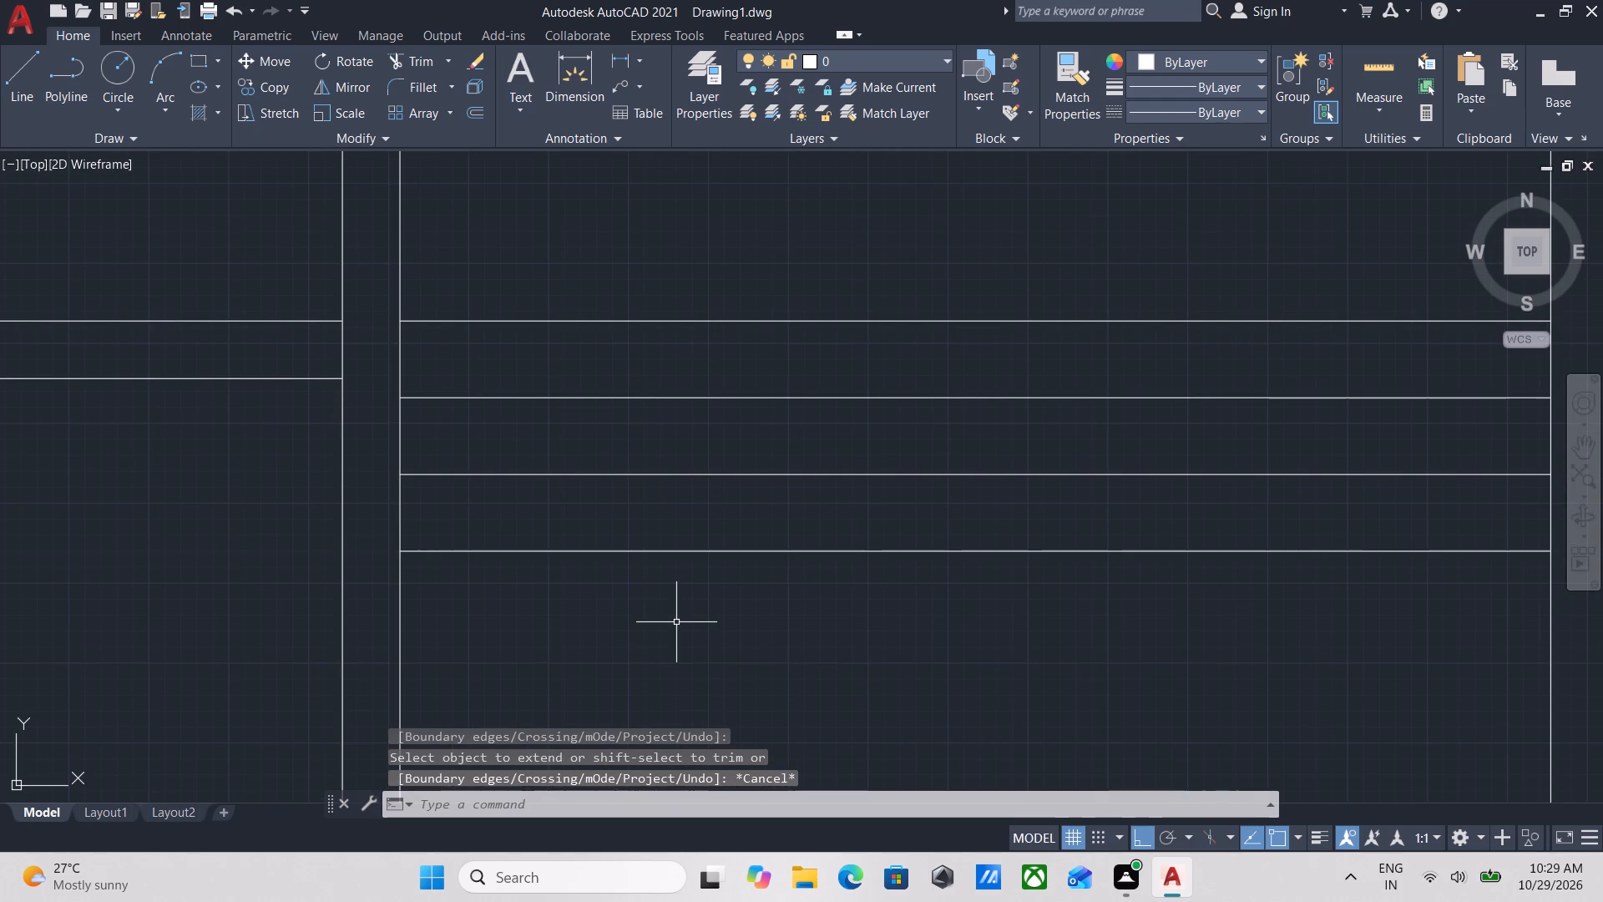
{"action": "key", "text": "l"}
{"action": "key", "text": "Return"}
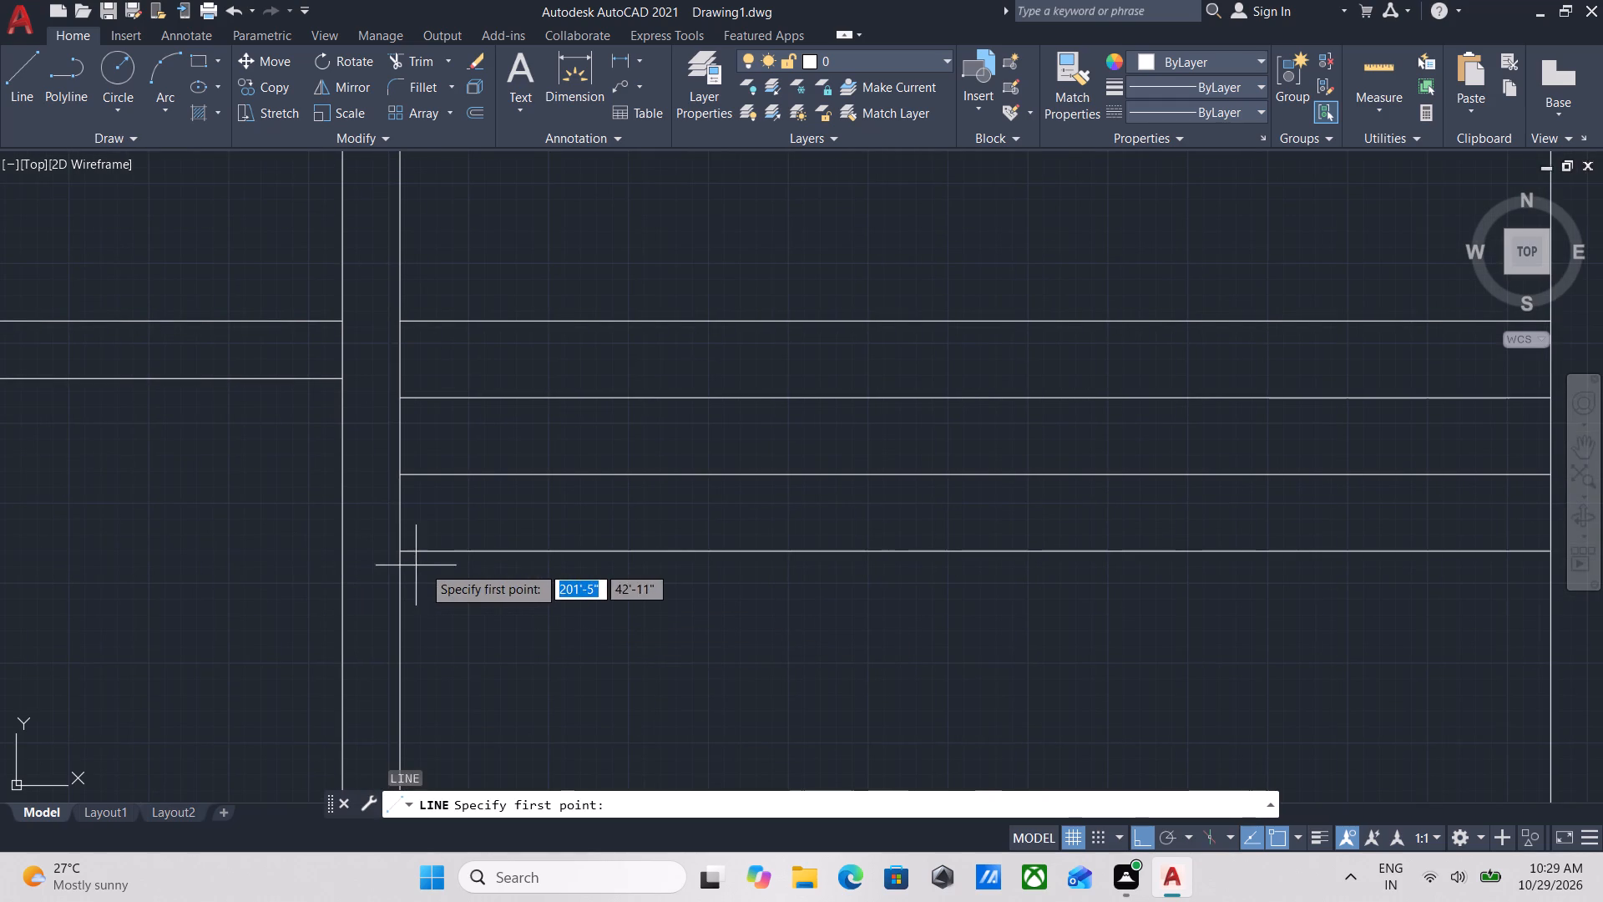
{"action": "left_click", "coordinate": [397, 551]}
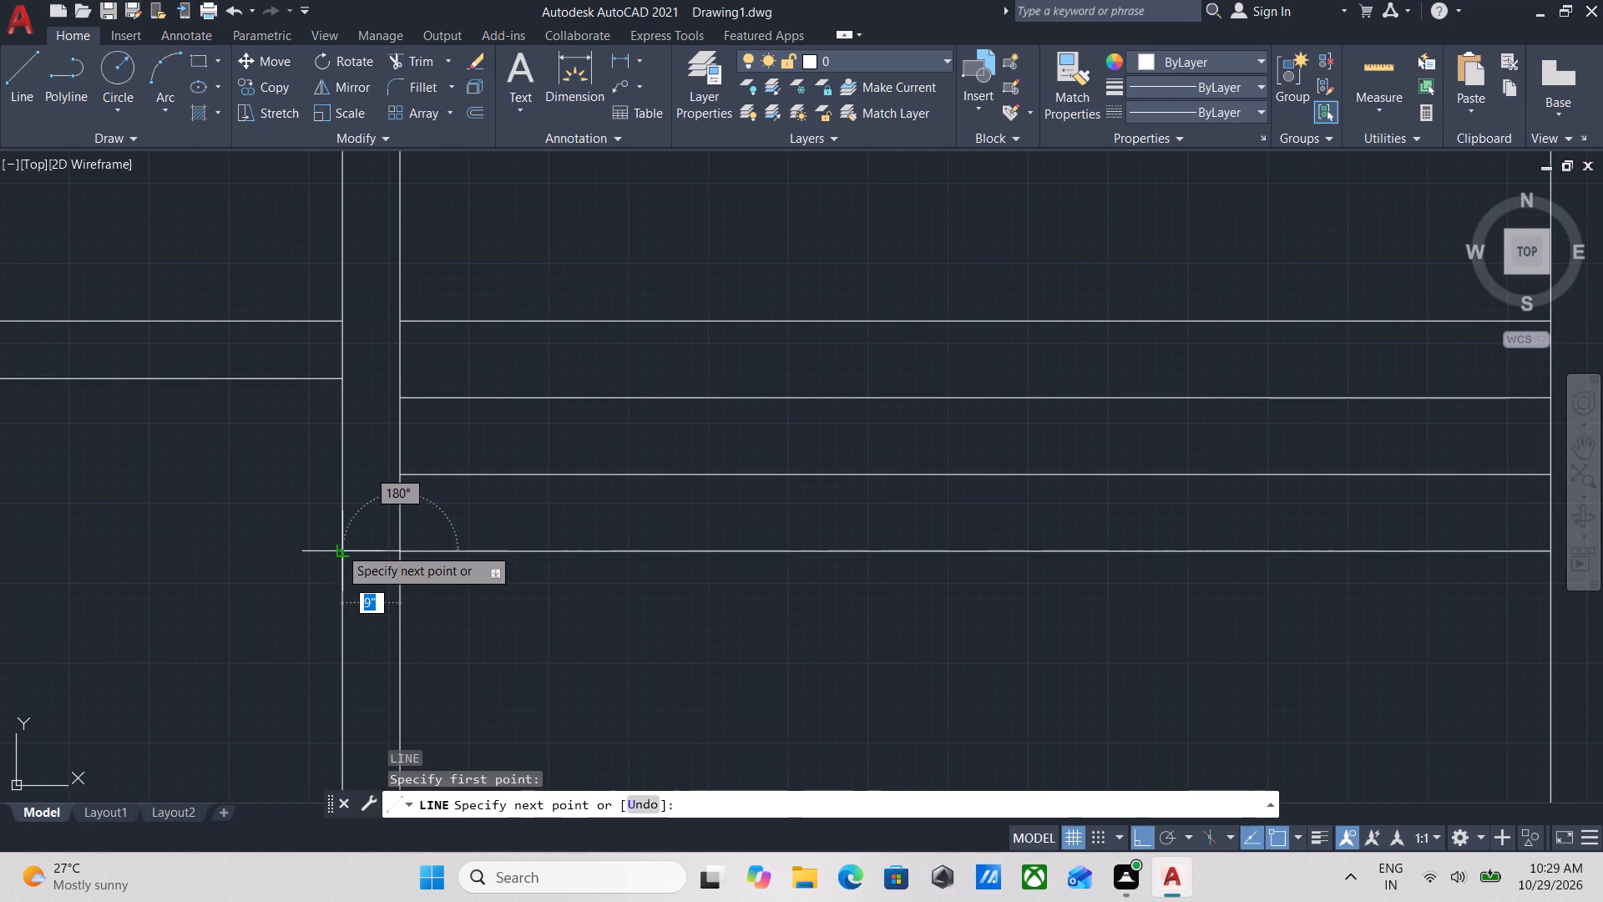
{"action": "left_click", "coordinate": [339, 547]}
{"action": "key", "text": "Escape"}
Draw a line across the third vertical wall pair, continuing the southernmost step line eastward to the wall's outer line.
{"action": "scroll", "coordinate": [770, 587], "scroll_direction": "down", "scroll_amount": 3}
{"action": "middle_click_drag", "start_coordinate": [770, 587], "coordinate": [670, 590]}
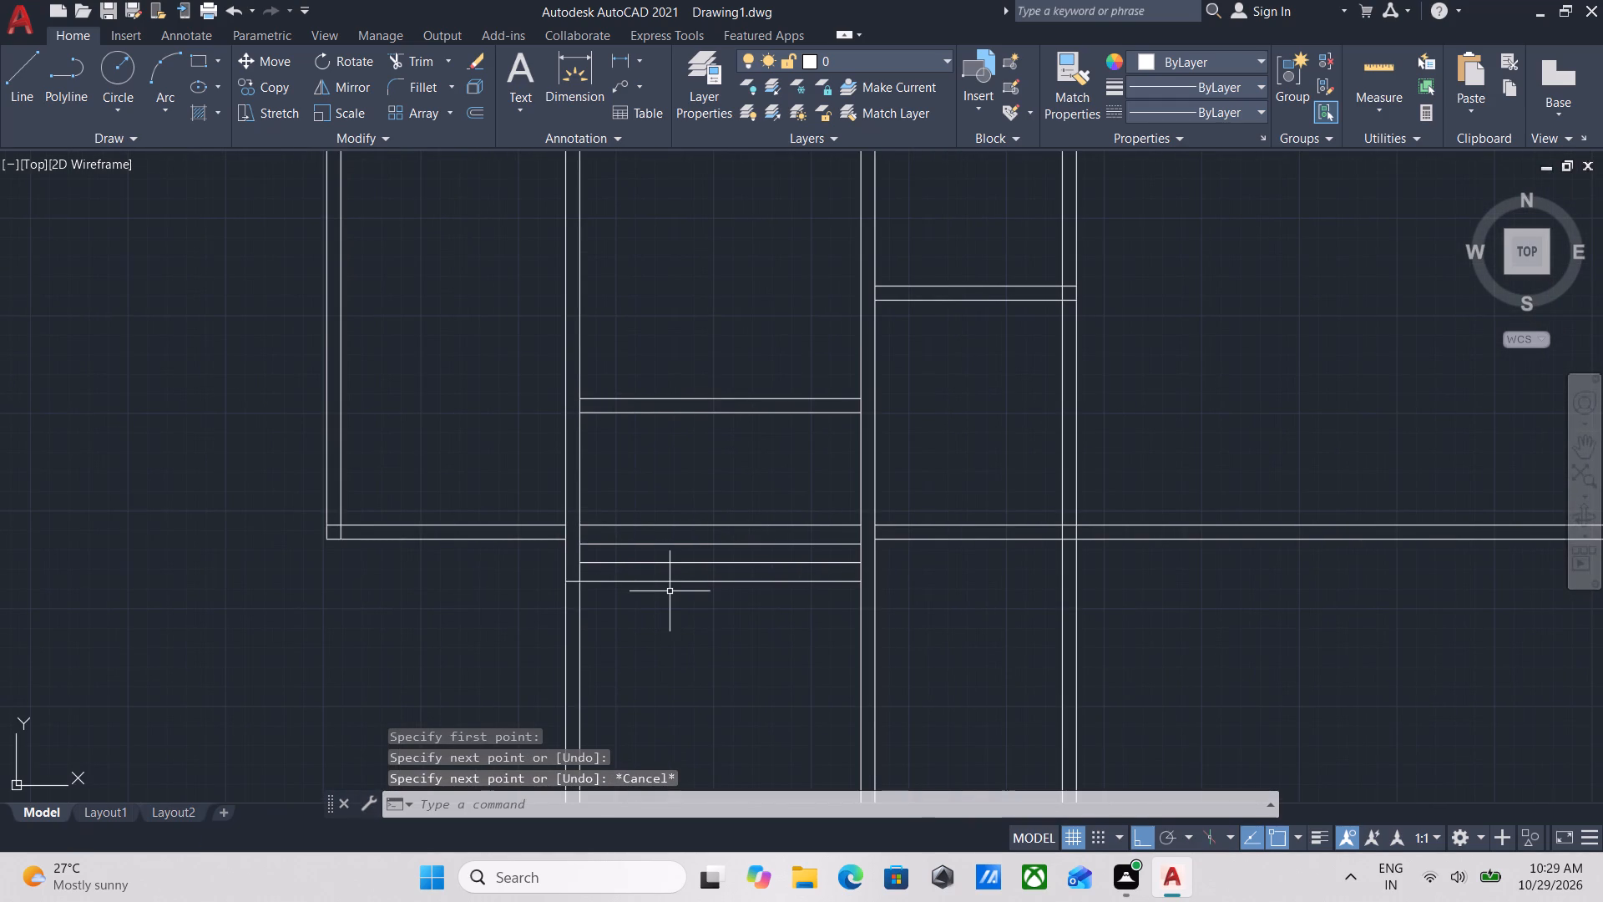
{"action": "key", "text": "l"}
{"action": "key", "text": "Return"}
{"action": "scroll", "coordinate": [882, 613], "scroll_direction": "up", "scroll_amount": 3}
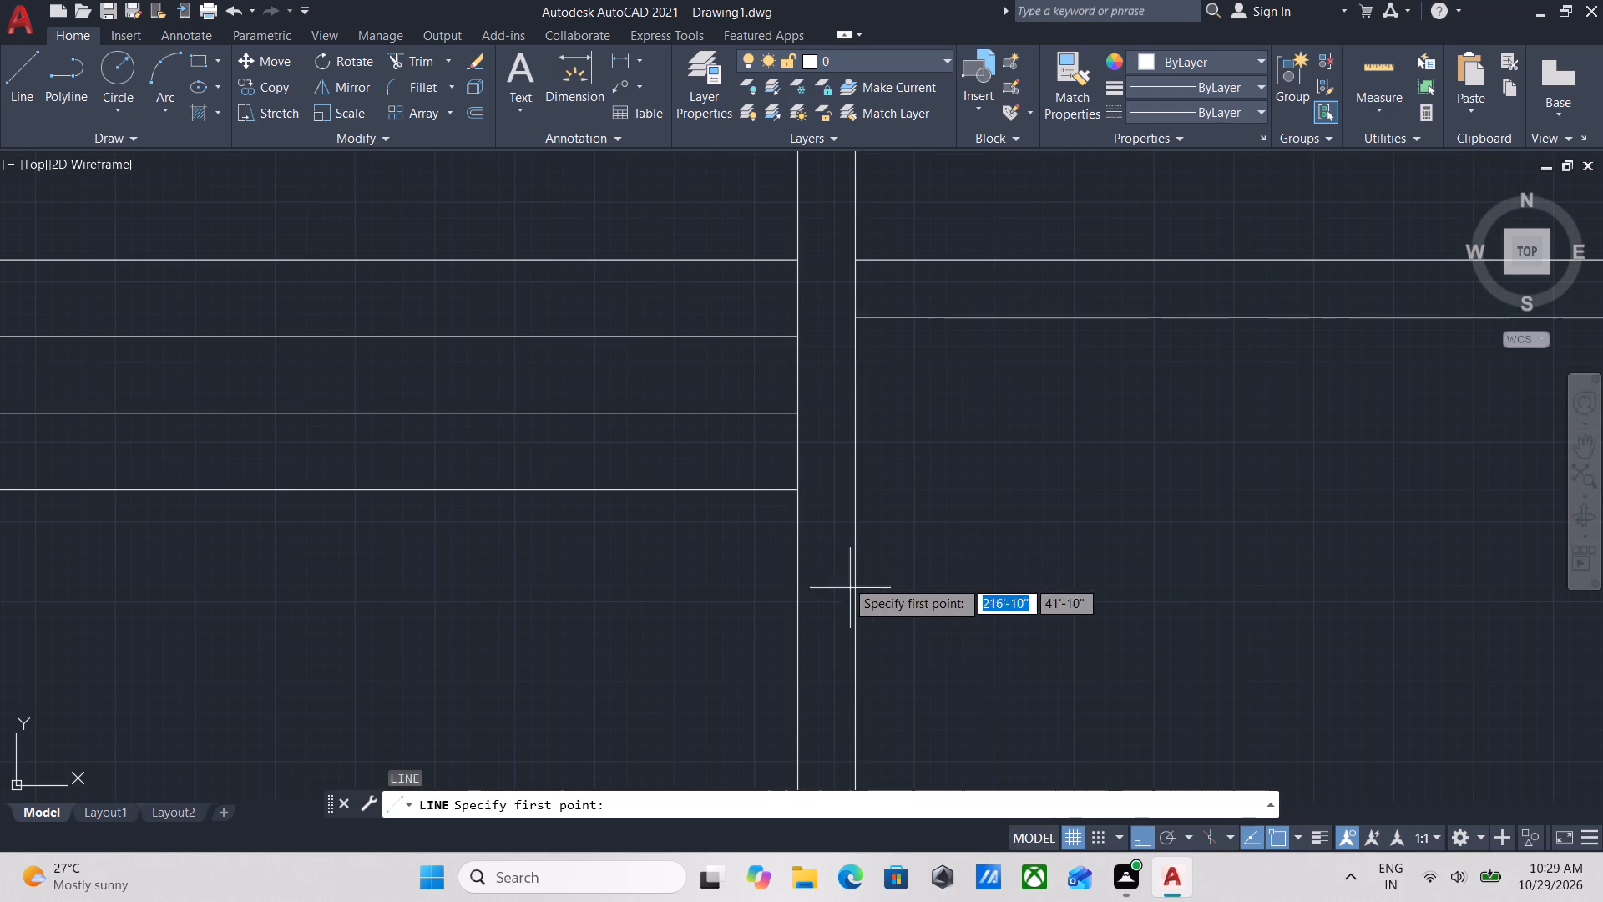
{"action": "left_click", "coordinate": [798, 490]}
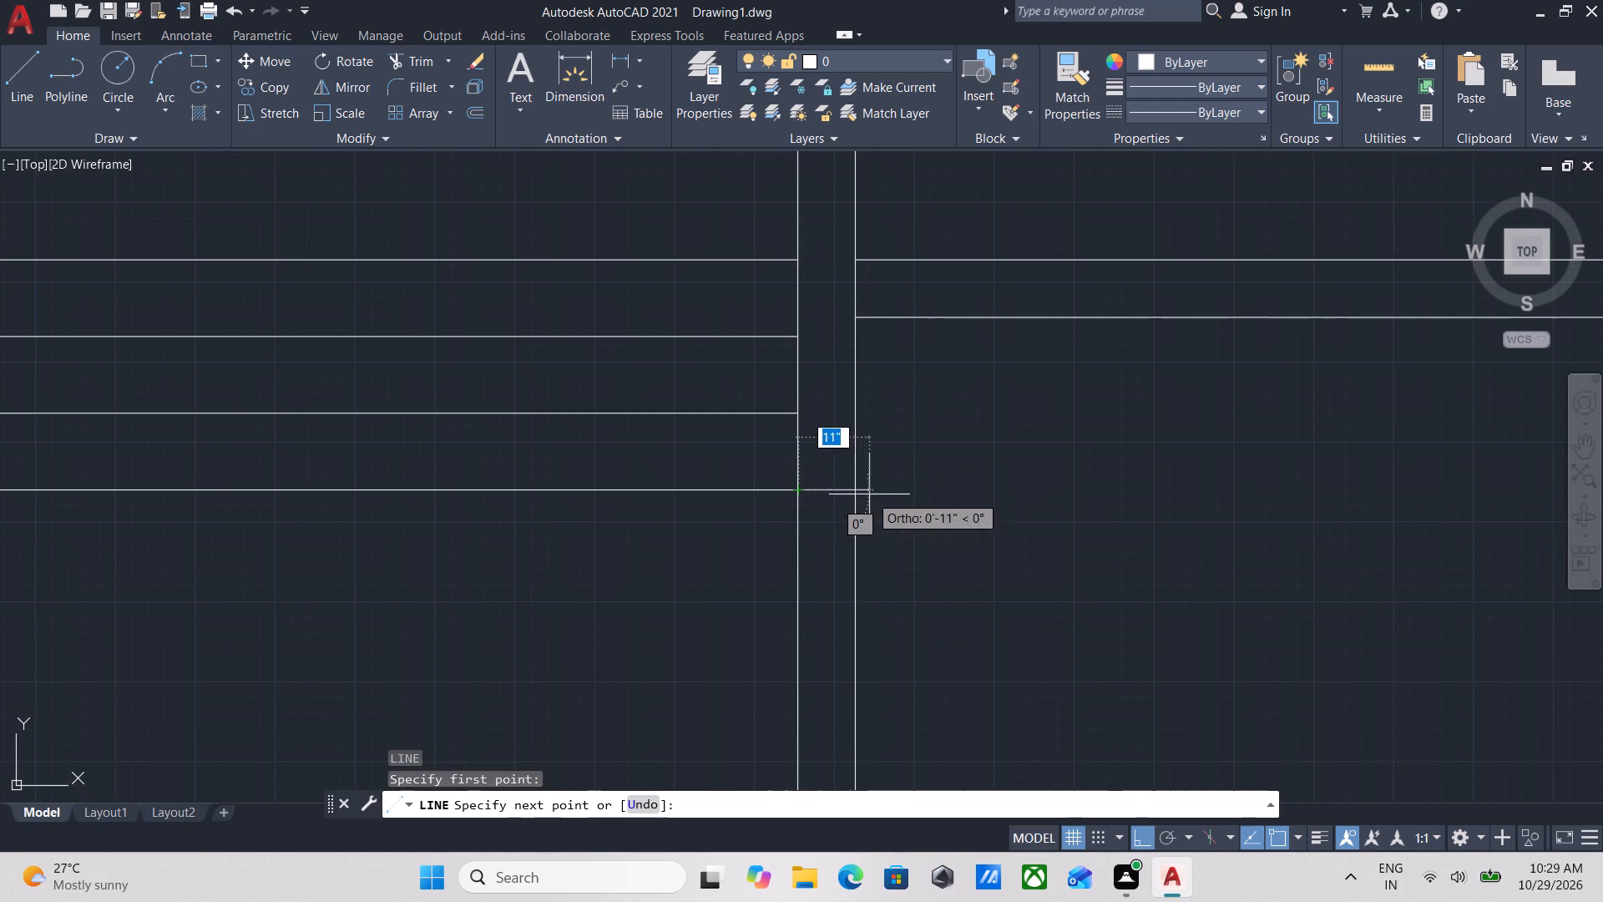
{"action": "left_click", "coordinate": [856, 489]}
{"action": "key", "text": "Escape"}
Trim away the second and third vertical wall pairs south of the southernmost step line.
{"action": "scroll", "coordinate": [857, 487], "scroll_direction": "down", "scroll_amount": 4}
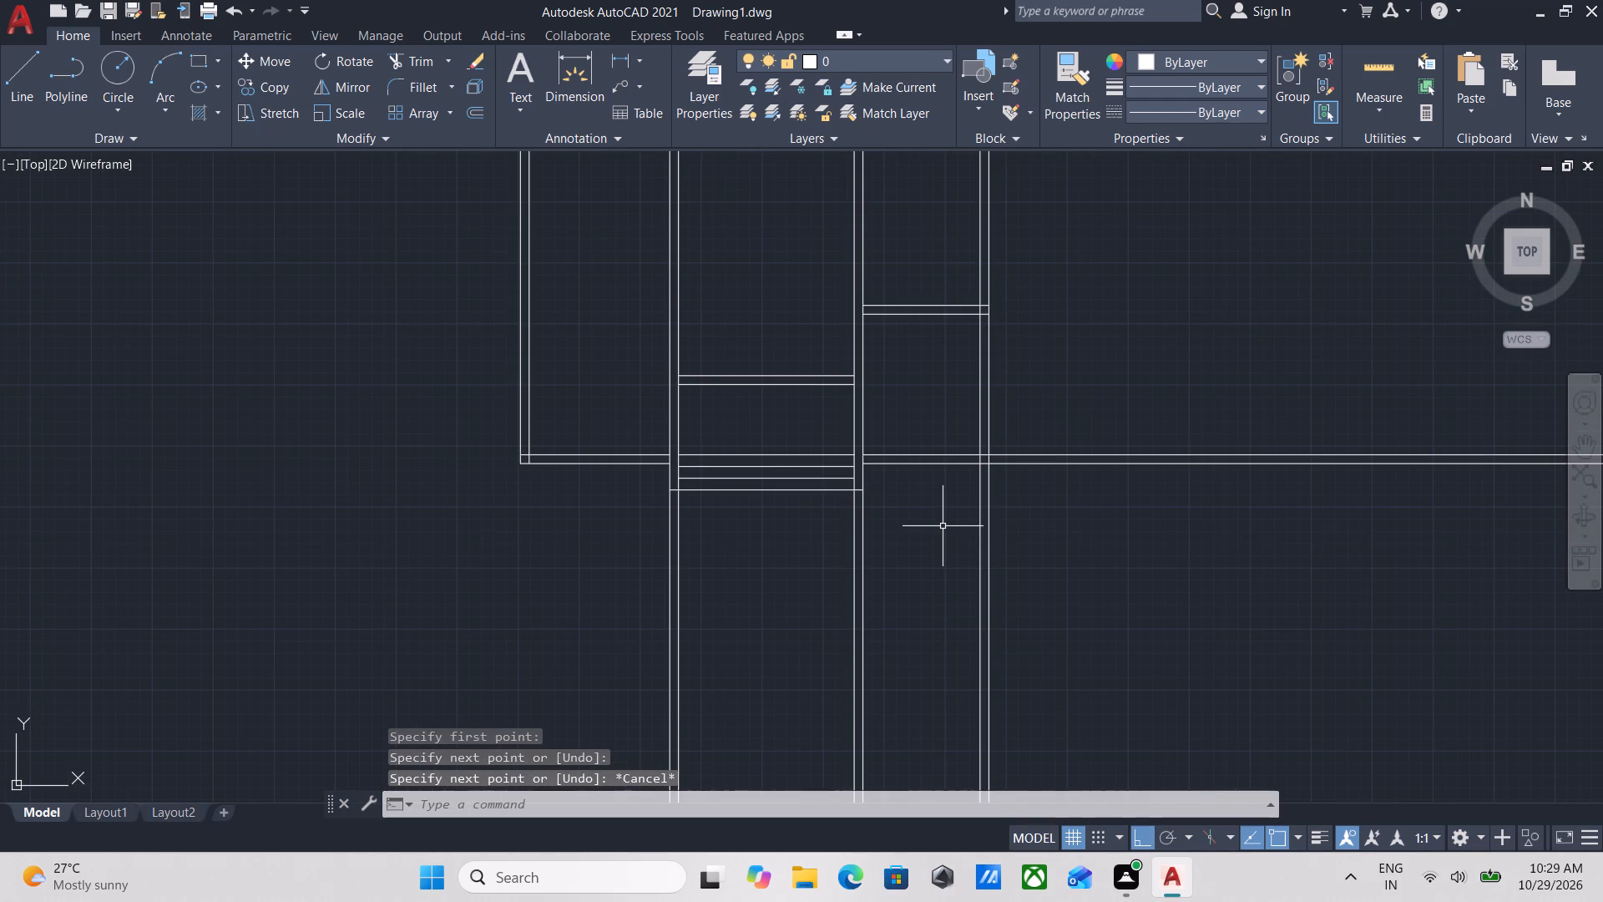
{"action": "type", "text": "tr"}
{"action": "key", "text": "Return"}
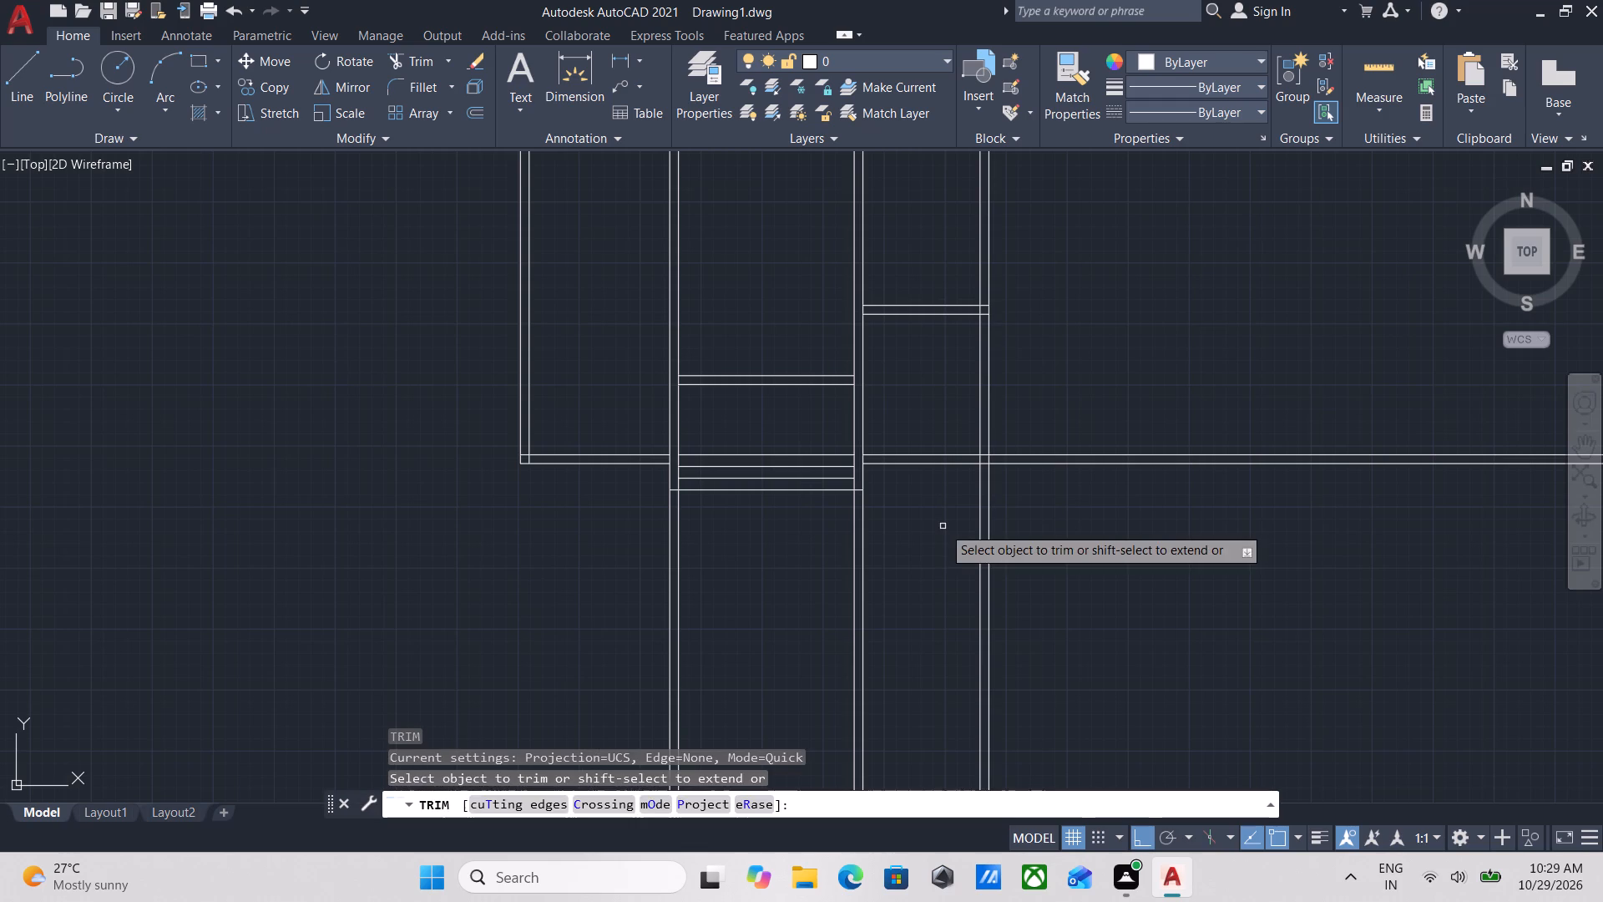
{"action": "scroll", "coordinate": [772, 543], "scroll_direction": "up", "scroll_amount": 3}
{"action": "left_click", "coordinate": [1094, 503]}
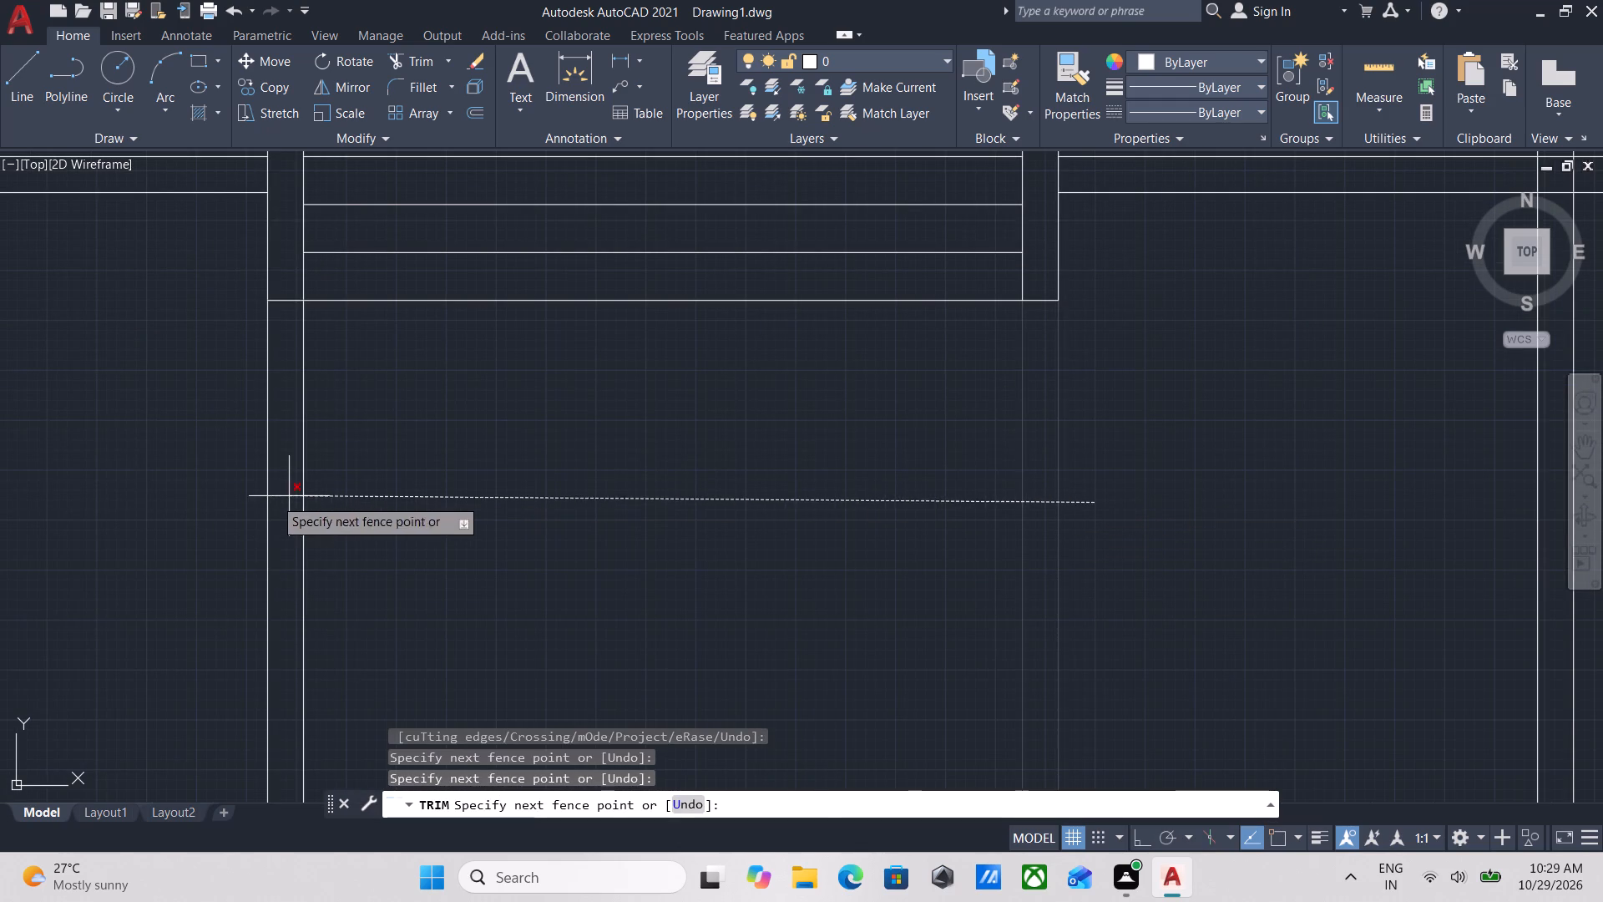
{"action": "left_click", "coordinate": [133, 499]}
Trim away both lines of the fourth vertical wall pair south of the southern horizontal wall.
{"action": "scroll", "coordinate": [342, 524], "scroll_direction": "down", "scroll_amount": 2}
{"action": "middle_click_drag", "start_coordinate": [342, 524], "coordinate": [369, 537]}
{"action": "scroll", "coordinate": [431, 560], "scroll_direction": "down", "scroll_amount": 1}
{"action": "middle_click_drag", "start_coordinate": [435, 563], "coordinate": [437, 565]}
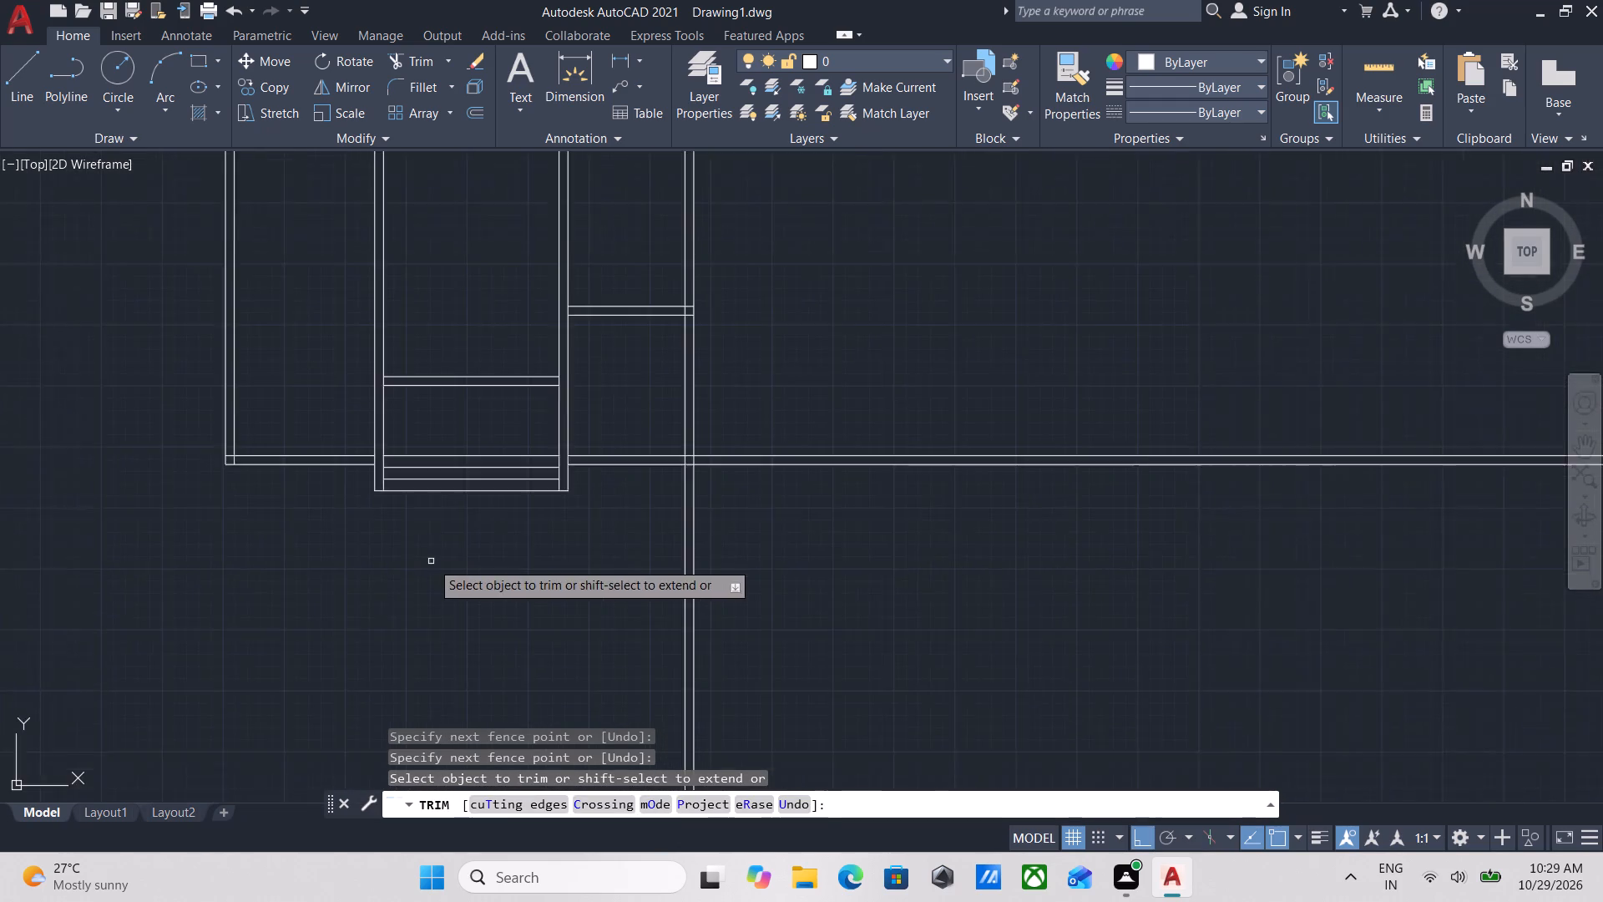
{"action": "middle_click_drag", "start_coordinate": [437, 565], "coordinate": [542, 632]}
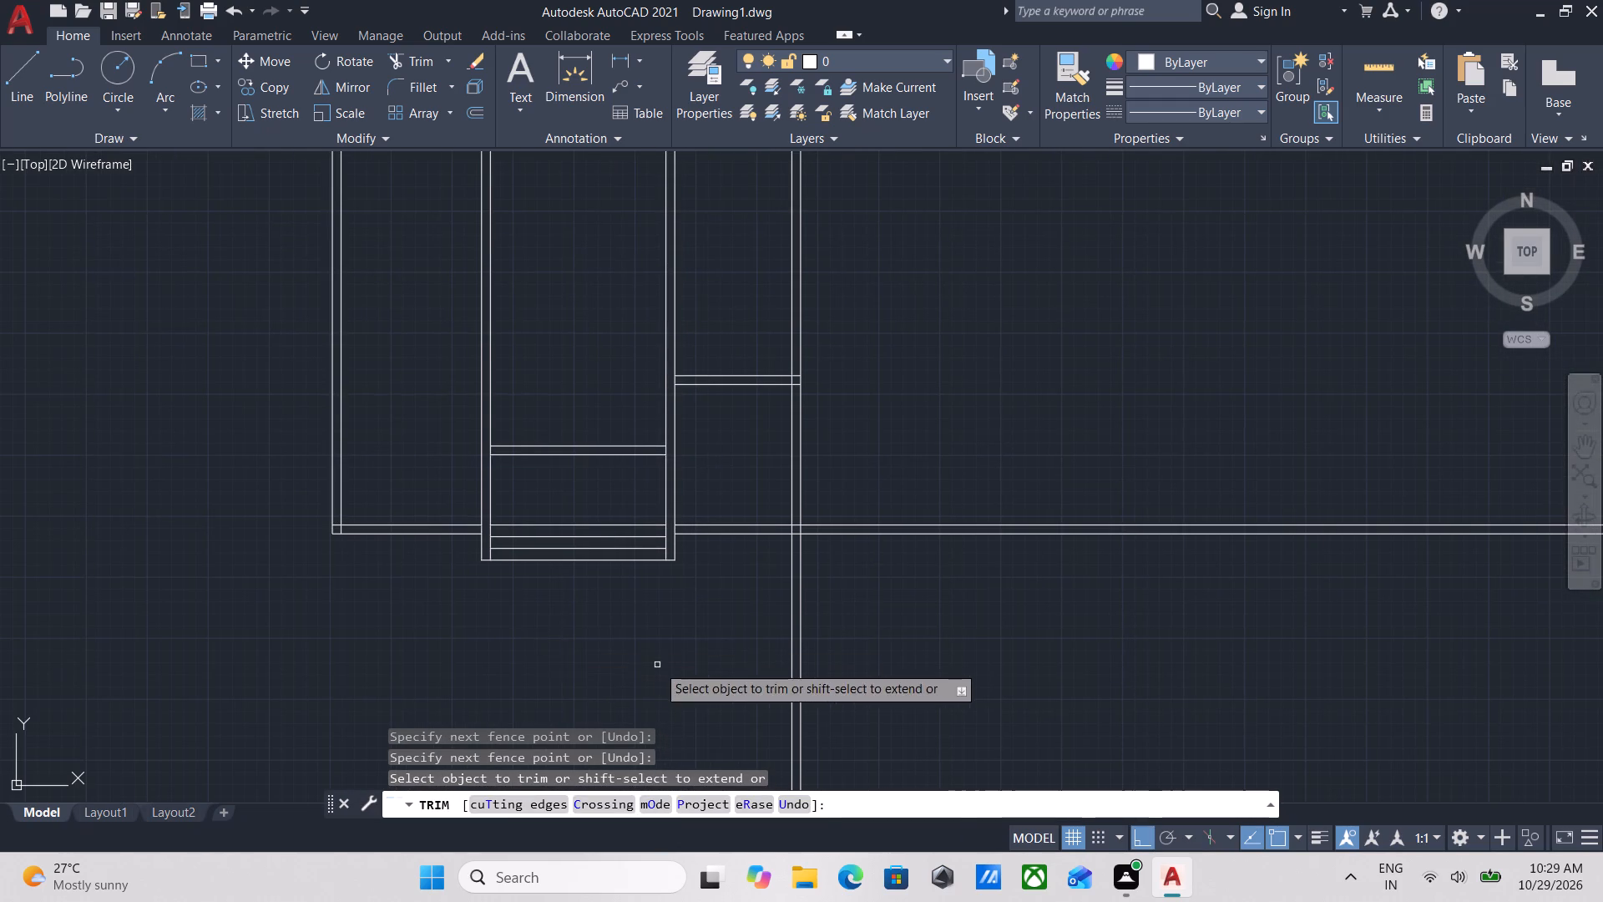
{"action": "middle_click_drag", "start_coordinate": [657, 665], "coordinate": [801, 684]}
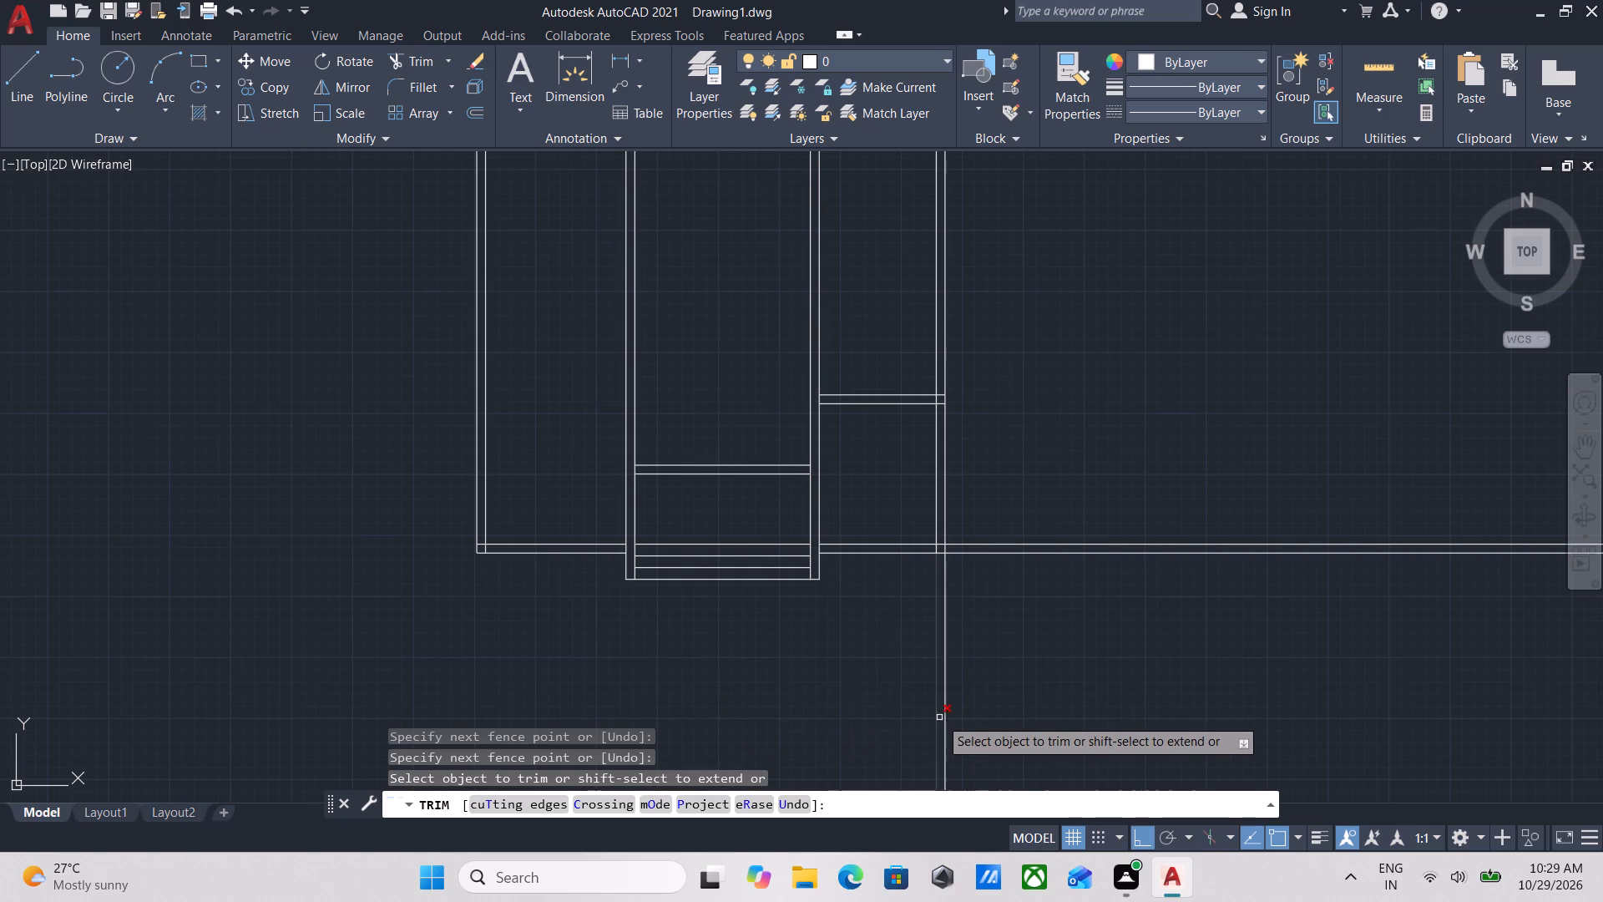
{"action": "middle_click_drag", "start_coordinate": [562, 681], "coordinate": [775, 709]}
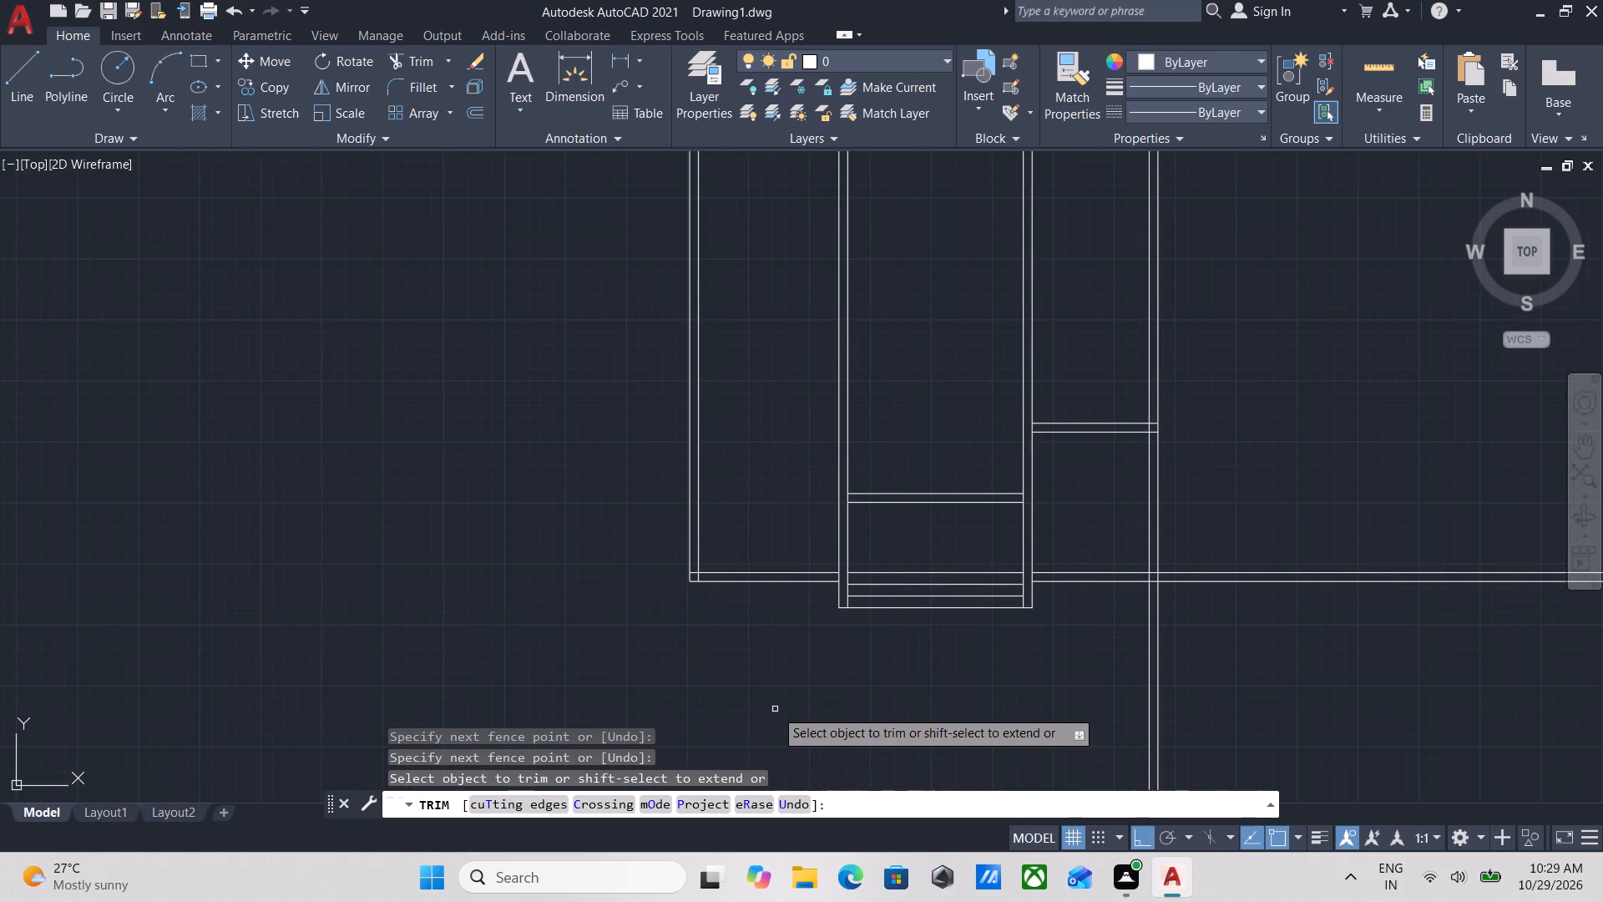
{"action": "middle_click_drag", "start_coordinate": [847, 719], "coordinate": [755, 708]}
{"action": "left_click", "coordinate": [1054, 678]}
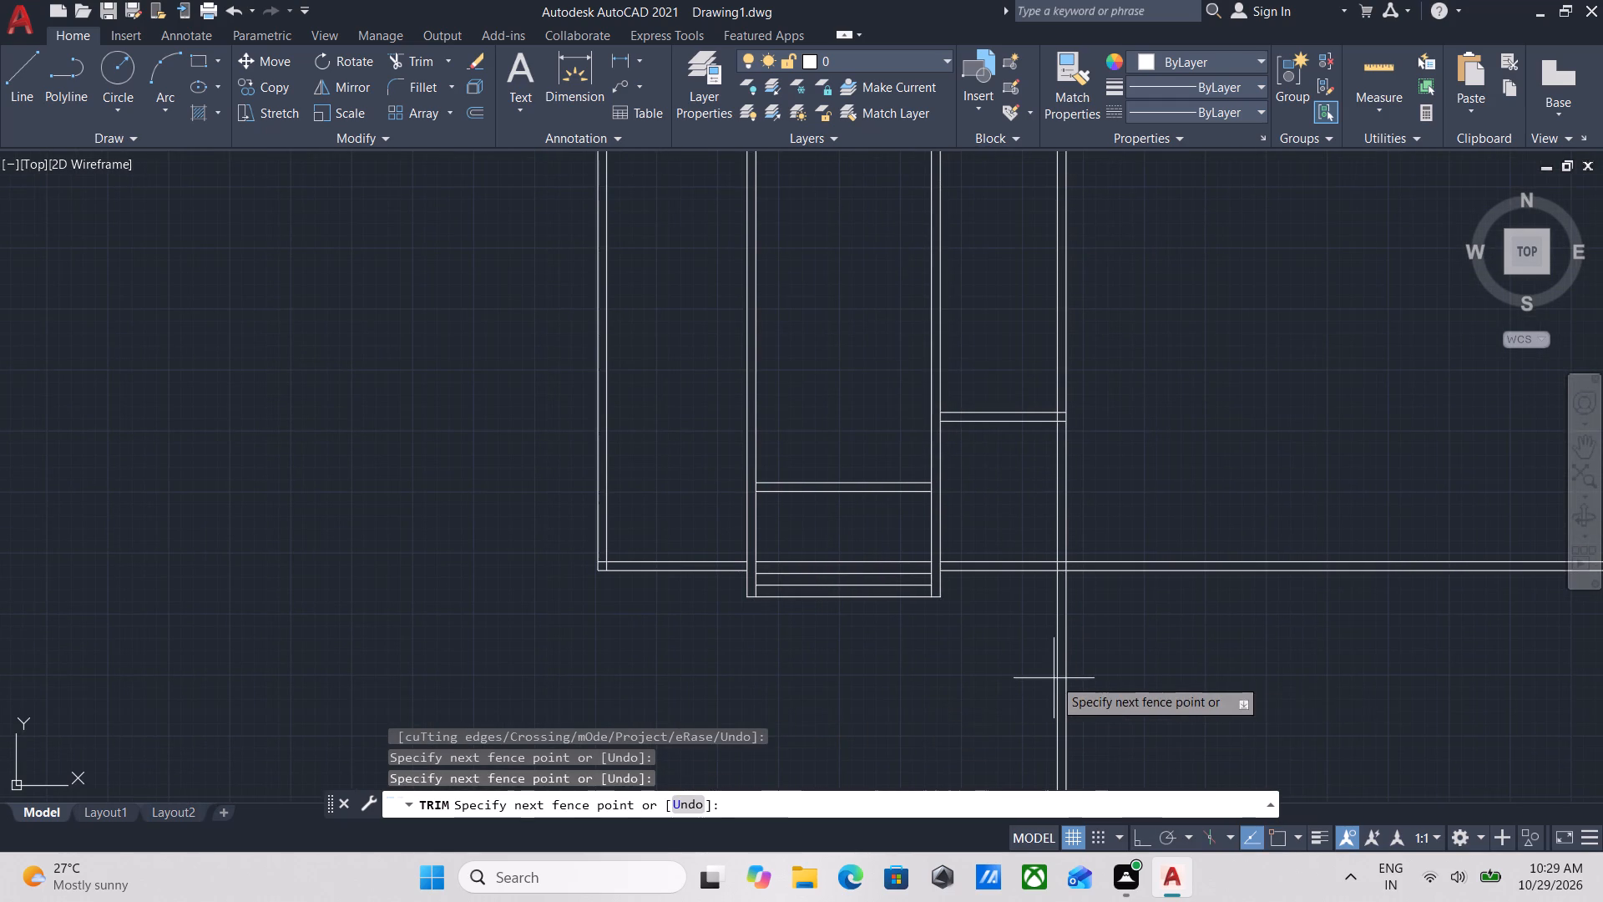
{"action": "left_click", "coordinate": [1144, 679]}
Trim away both lines of the southern horizontal wall east of the fourth vertical wall pair.
{"action": "left_click", "coordinate": [1150, 617]}
{"action": "left_click", "coordinate": [1159, 519]}
{"action": "key", "text": "Escape"}
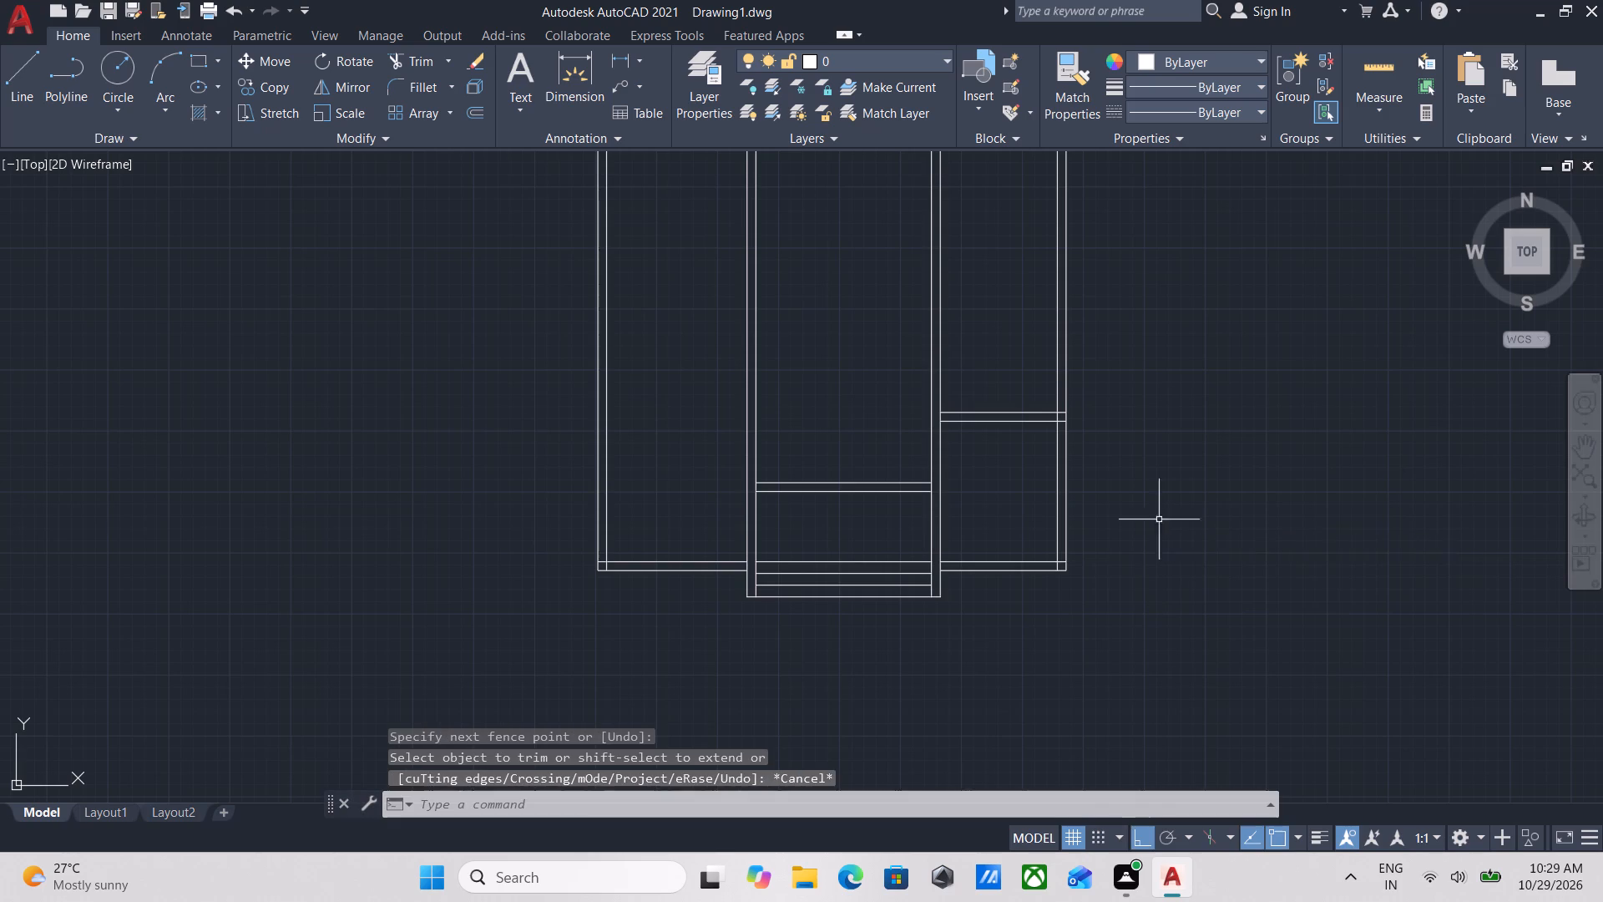
Offset the southern wall's inner line 12' north between the first and second vertical wall pairs.
{"action": "scroll", "coordinate": [853, 697], "scroll_direction": "down", "scroll_amount": 2}
{"action": "middle_click_drag", "start_coordinate": [868, 707], "coordinate": [961, 753]}
{"action": "scroll", "coordinate": [880, 730], "scroll_direction": "up", "scroll_amount": 2}
{"action": "scroll", "coordinate": [758, 631], "scroll_direction": "up", "scroll_amount": 3}
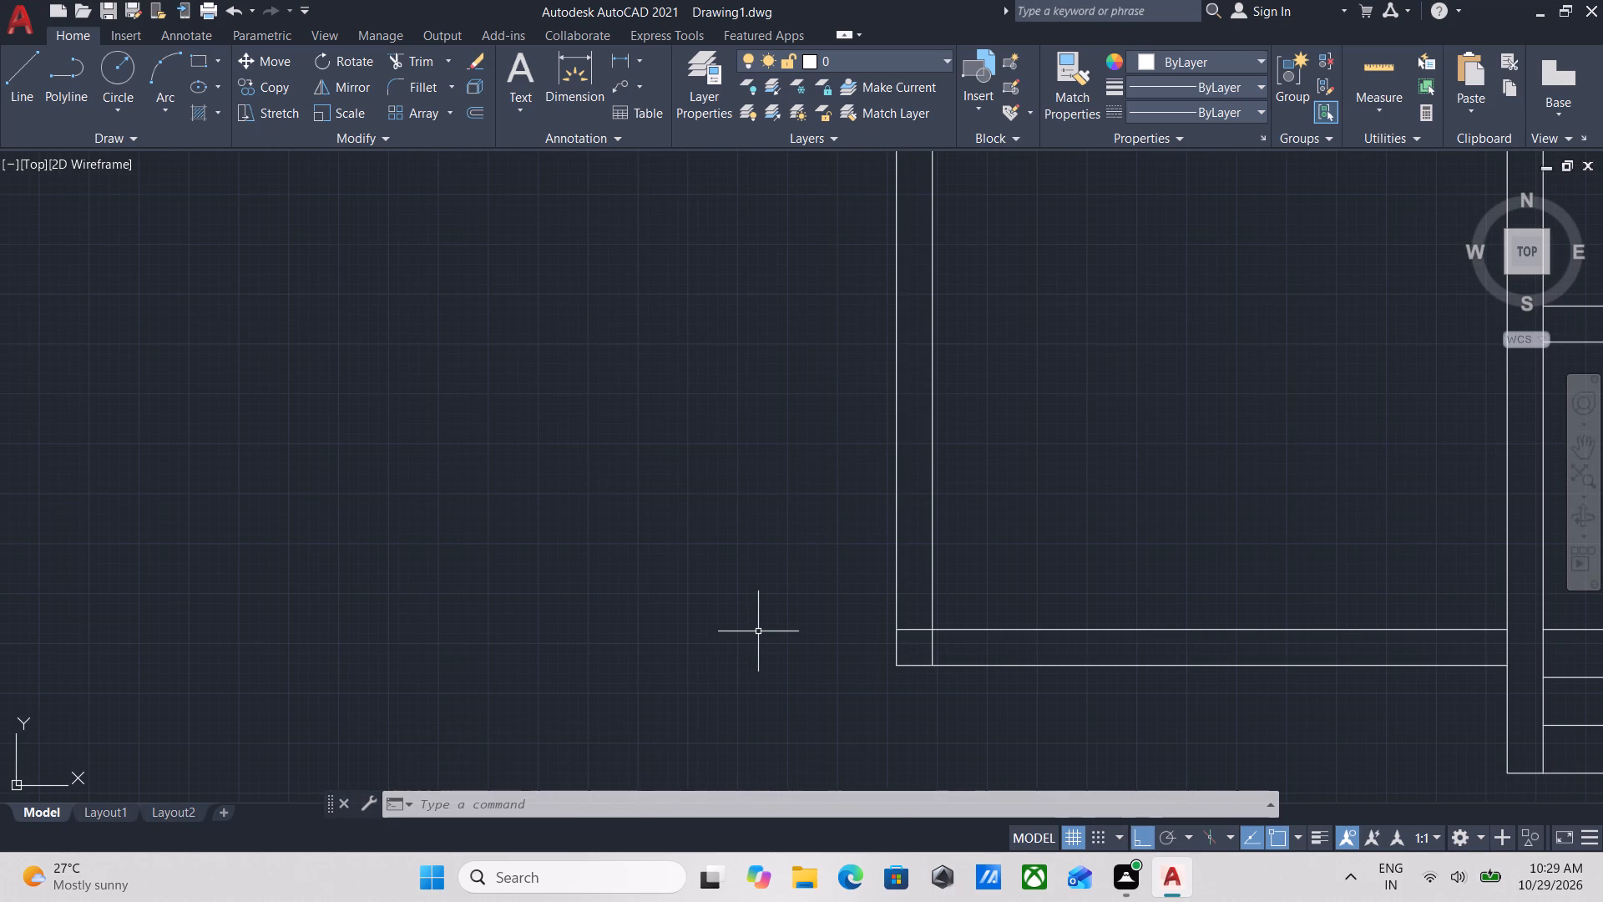
{"action": "scroll", "coordinate": [758, 631], "scroll_direction": "down", "scroll_amount": 4}
{"action": "middle_click_drag", "start_coordinate": [681, 624], "coordinate": [621, 637]}
{"action": "scroll", "coordinate": [621, 637], "scroll_direction": "up", "scroll_amount": 4}
{"action": "middle_click_drag", "start_coordinate": [988, 722], "coordinate": [754, 712]}
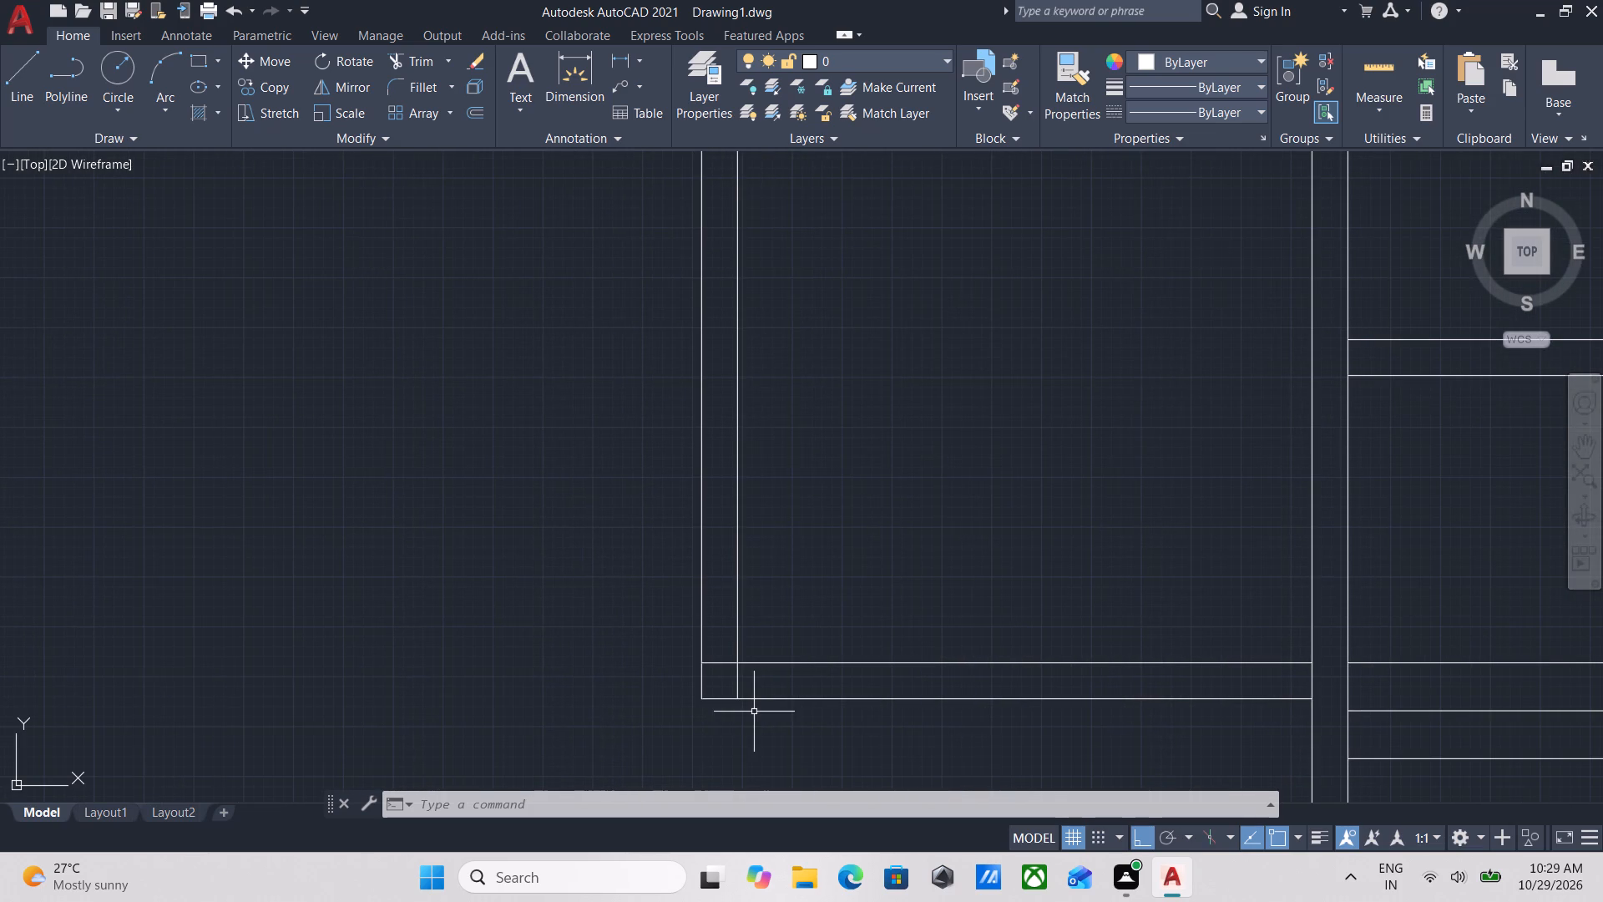
{"action": "left_click", "coordinate": [1000, 671]}
{"action": "left_click", "coordinate": [923, 601]}
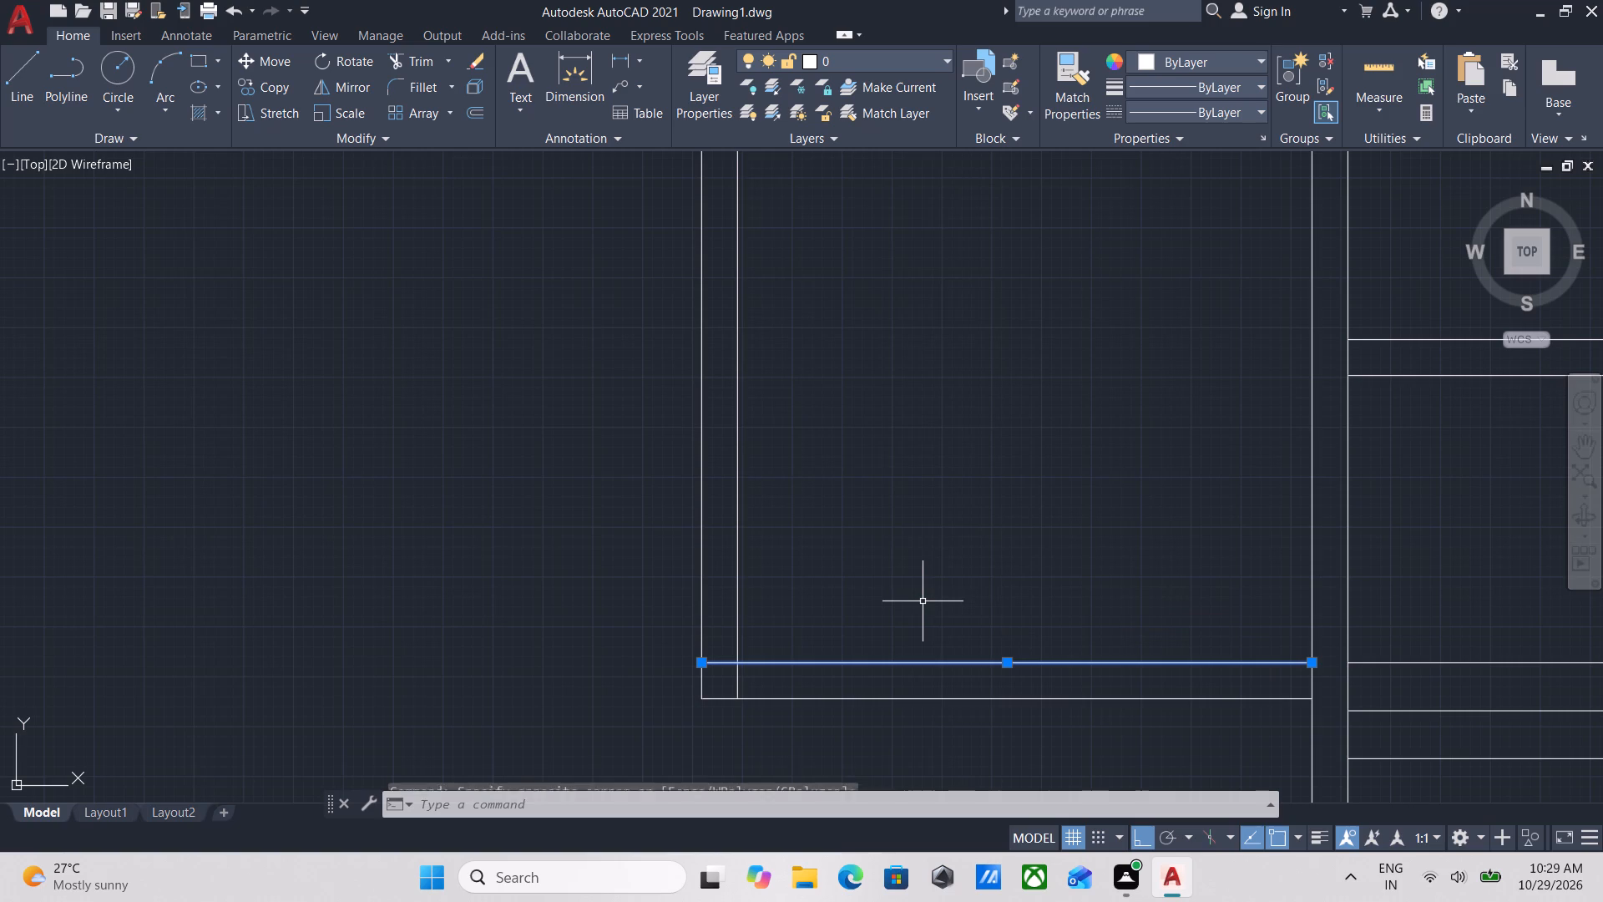
{"action": "key", "text": "o"}
{"action": "key", "text": "Return"}
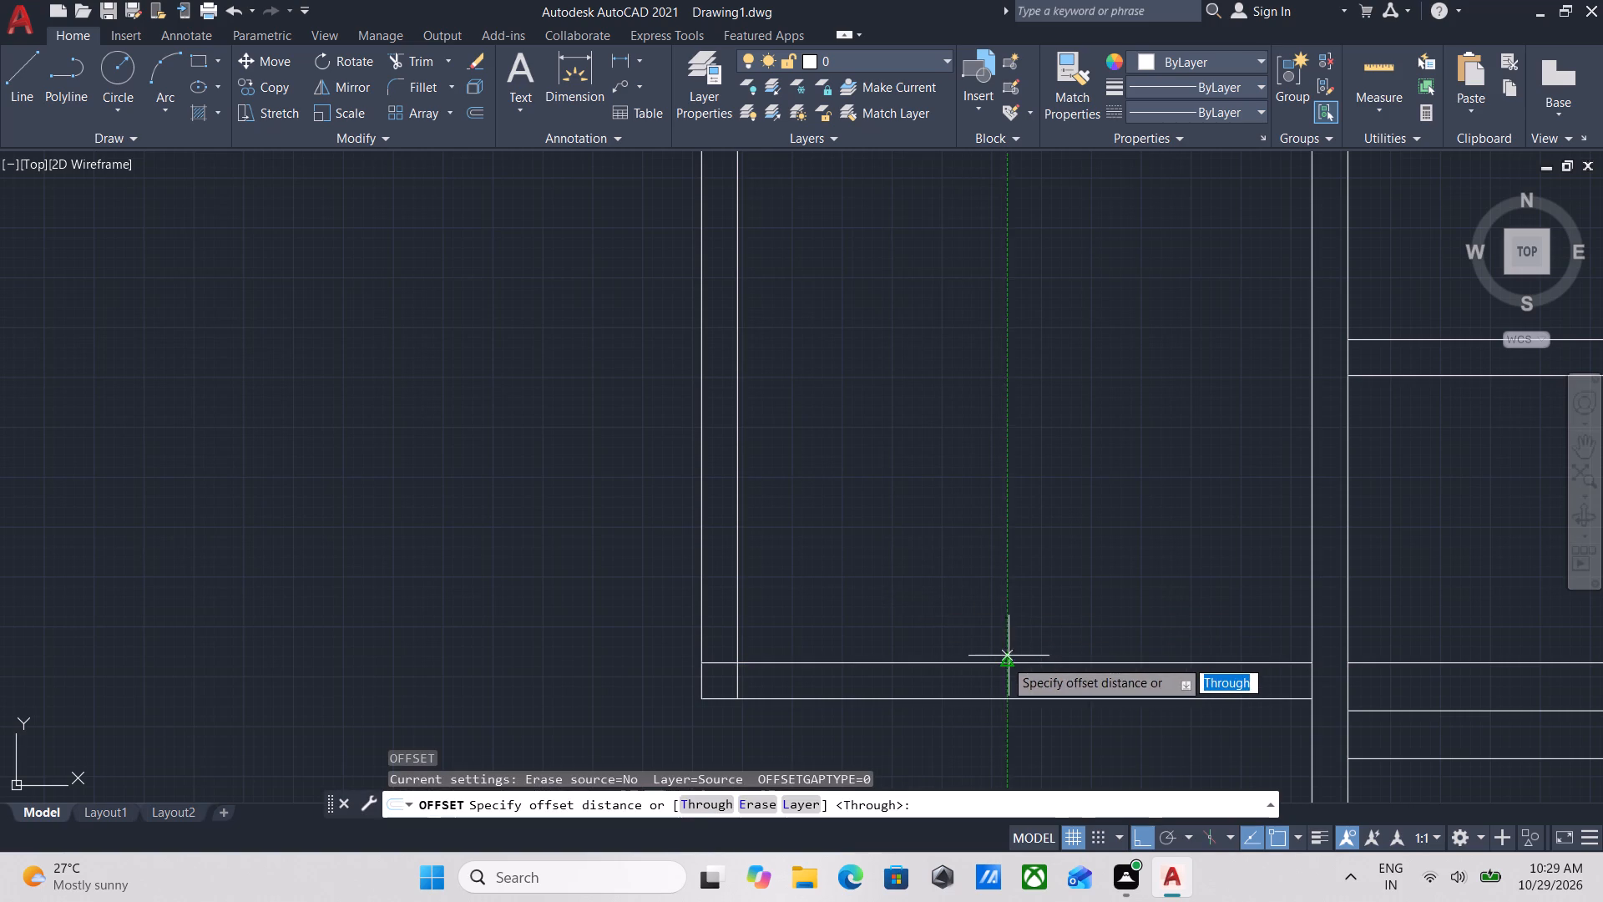
{"action": "left_click", "coordinate": [1004, 661]}
{"action": "left_click", "coordinate": [1001, 388]}
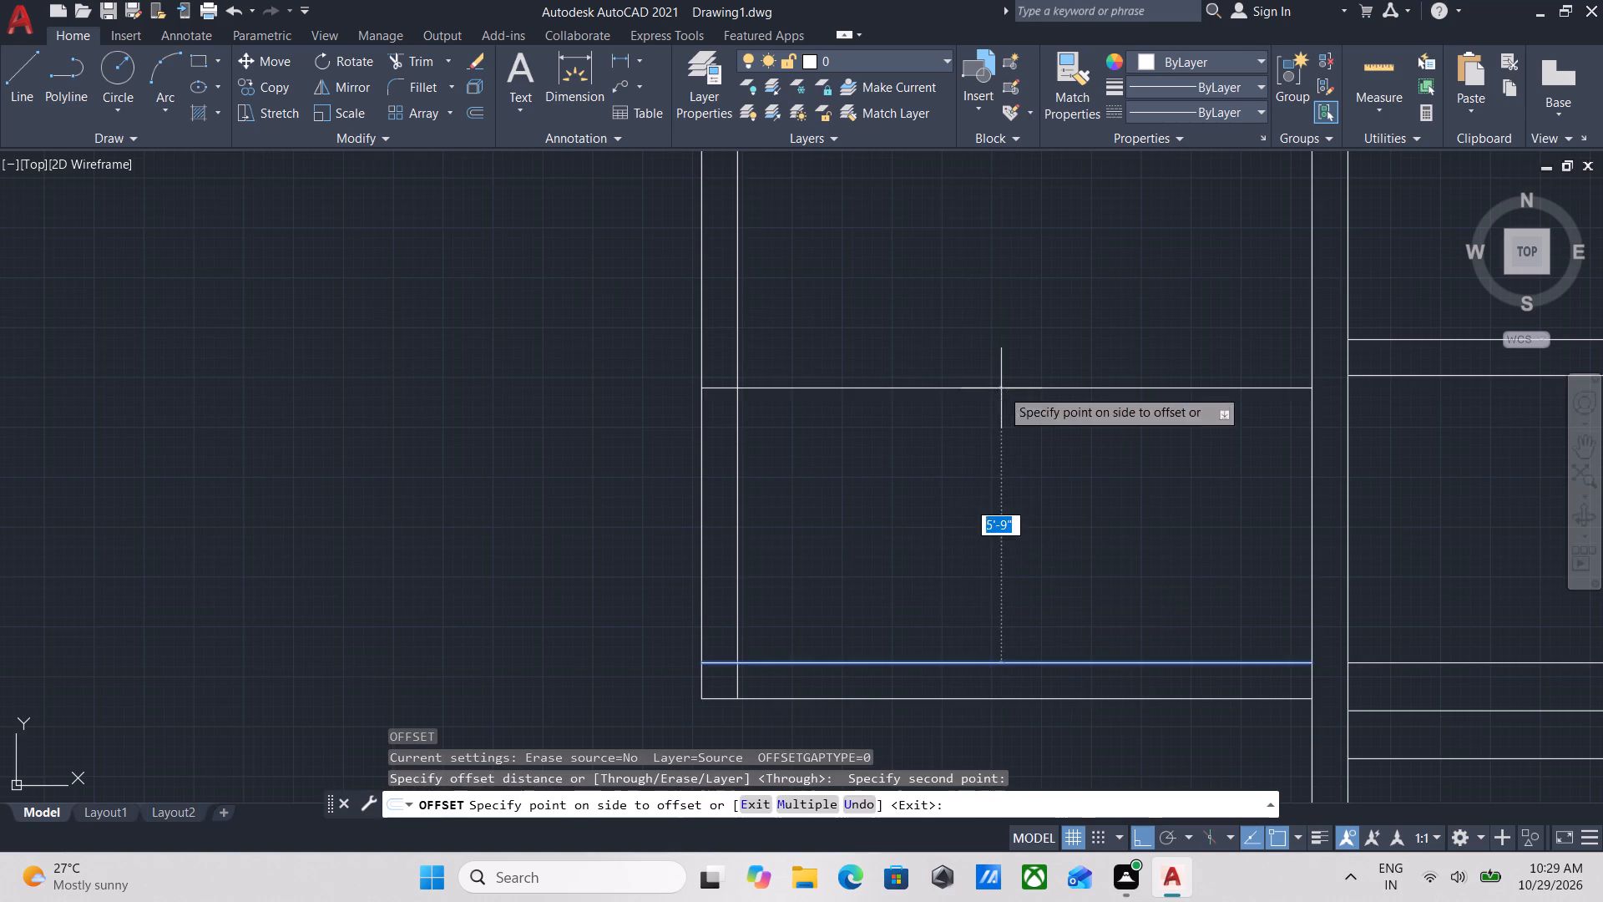
{"action": "middle_click_drag", "start_coordinate": [1040, 479], "coordinate": [1037, 494]}
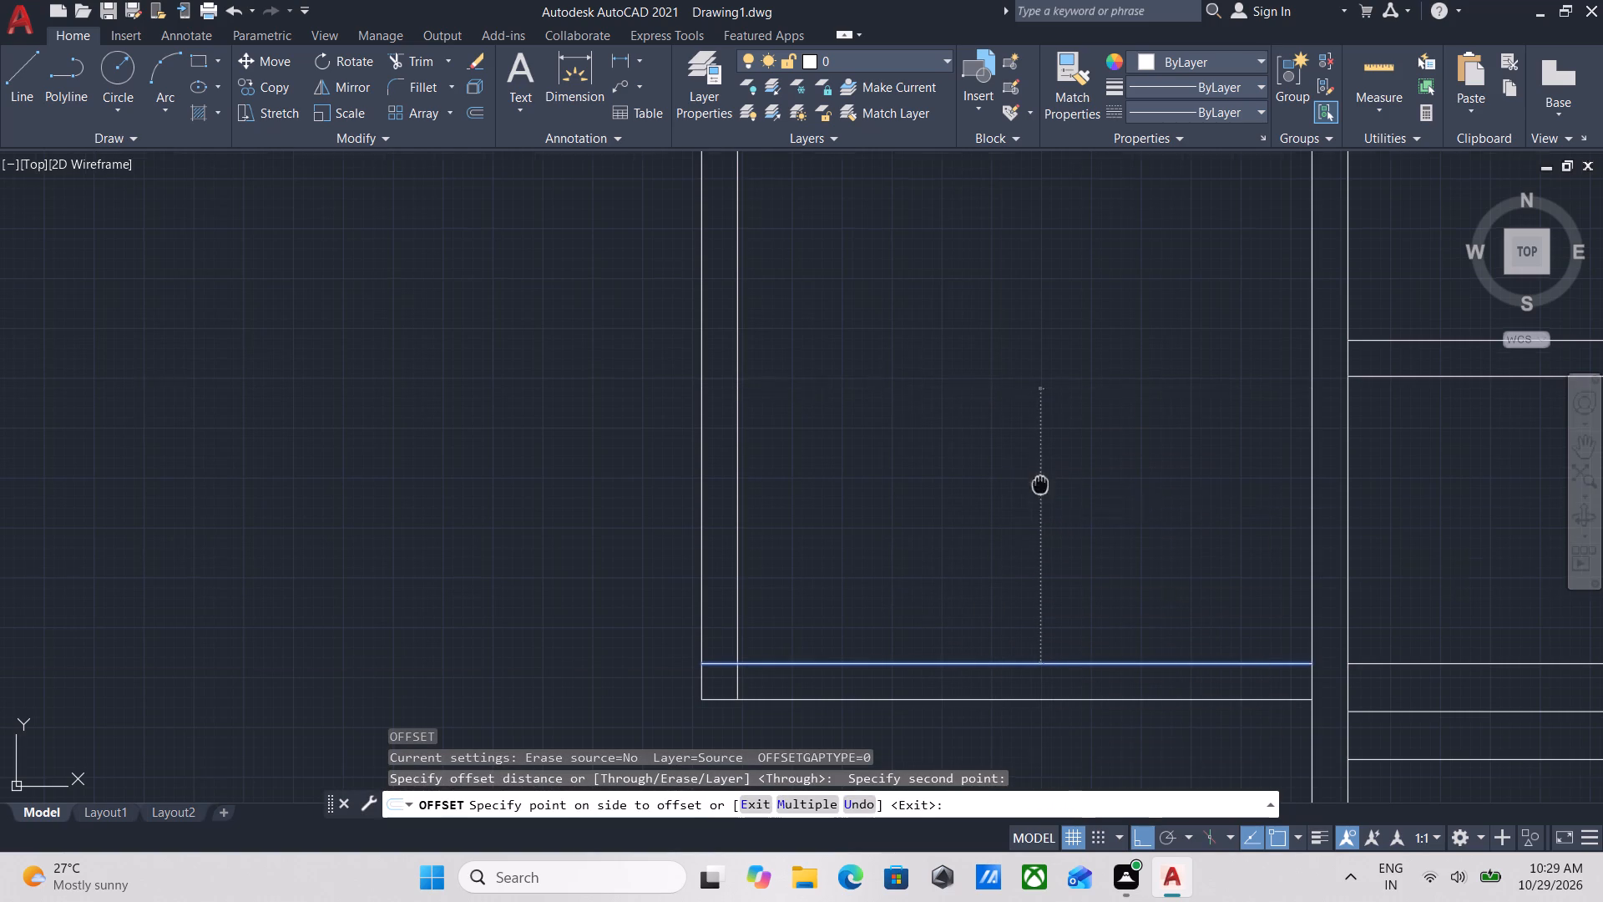
{"action": "middle_click_drag", "start_coordinate": [1037, 494], "coordinate": [941, 750]}
{"action": "scroll", "coordinate": [960, 564], "scroll_direction": "down", "scroll_amount": 3}
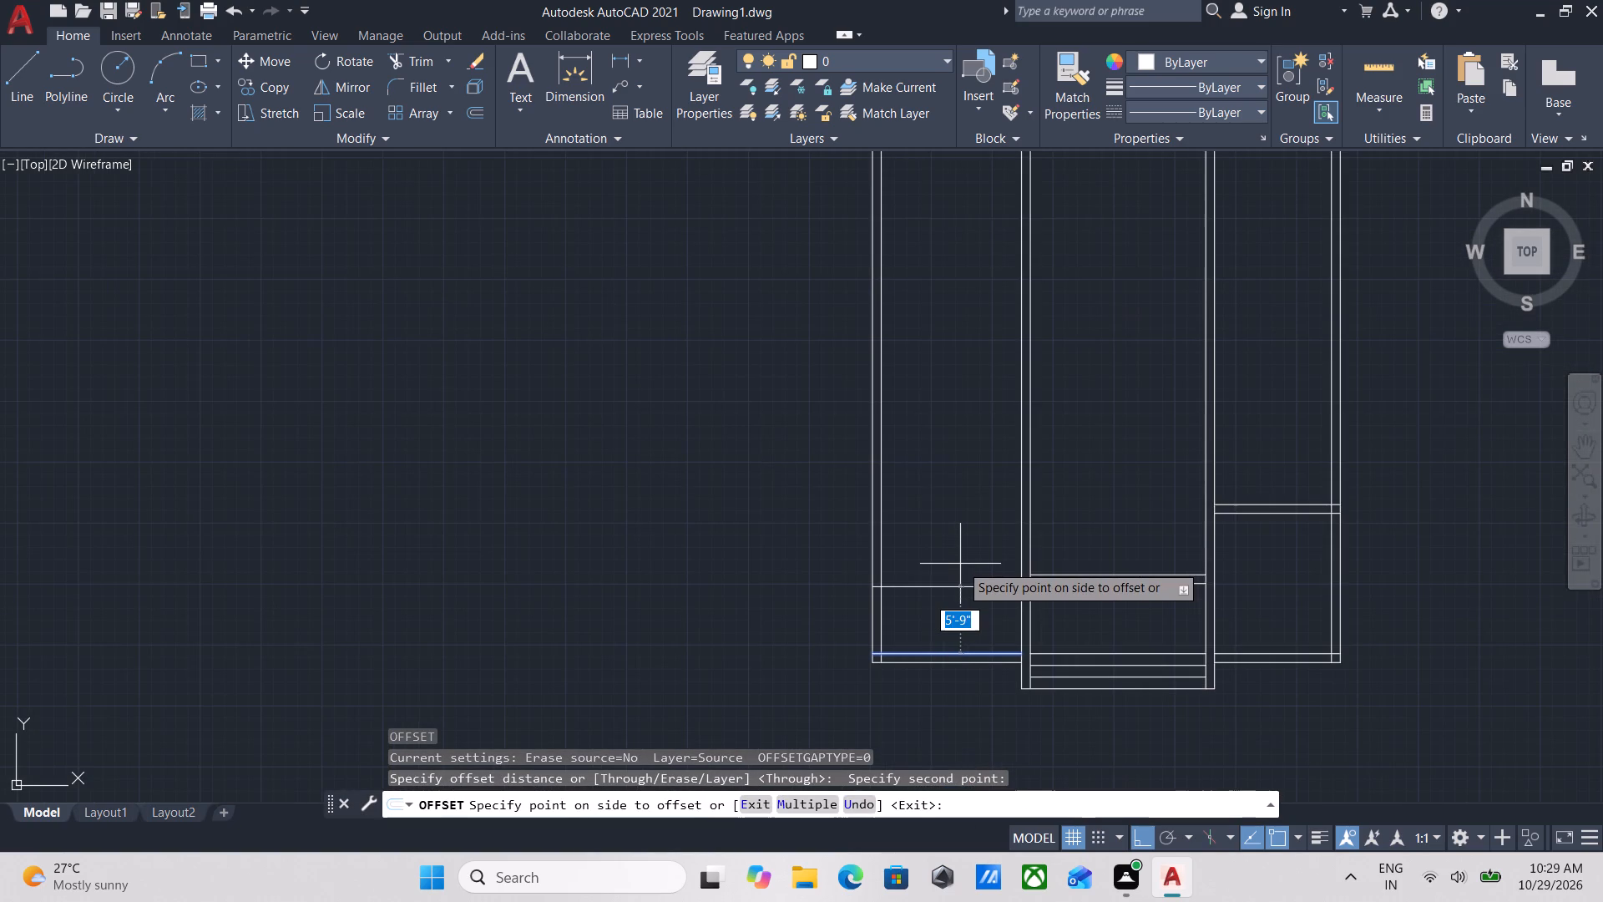
{"action": "type", "text": "12"}
{"action": "key", "text": "apostrophe"}
{"action": "key", "text": "Return"}
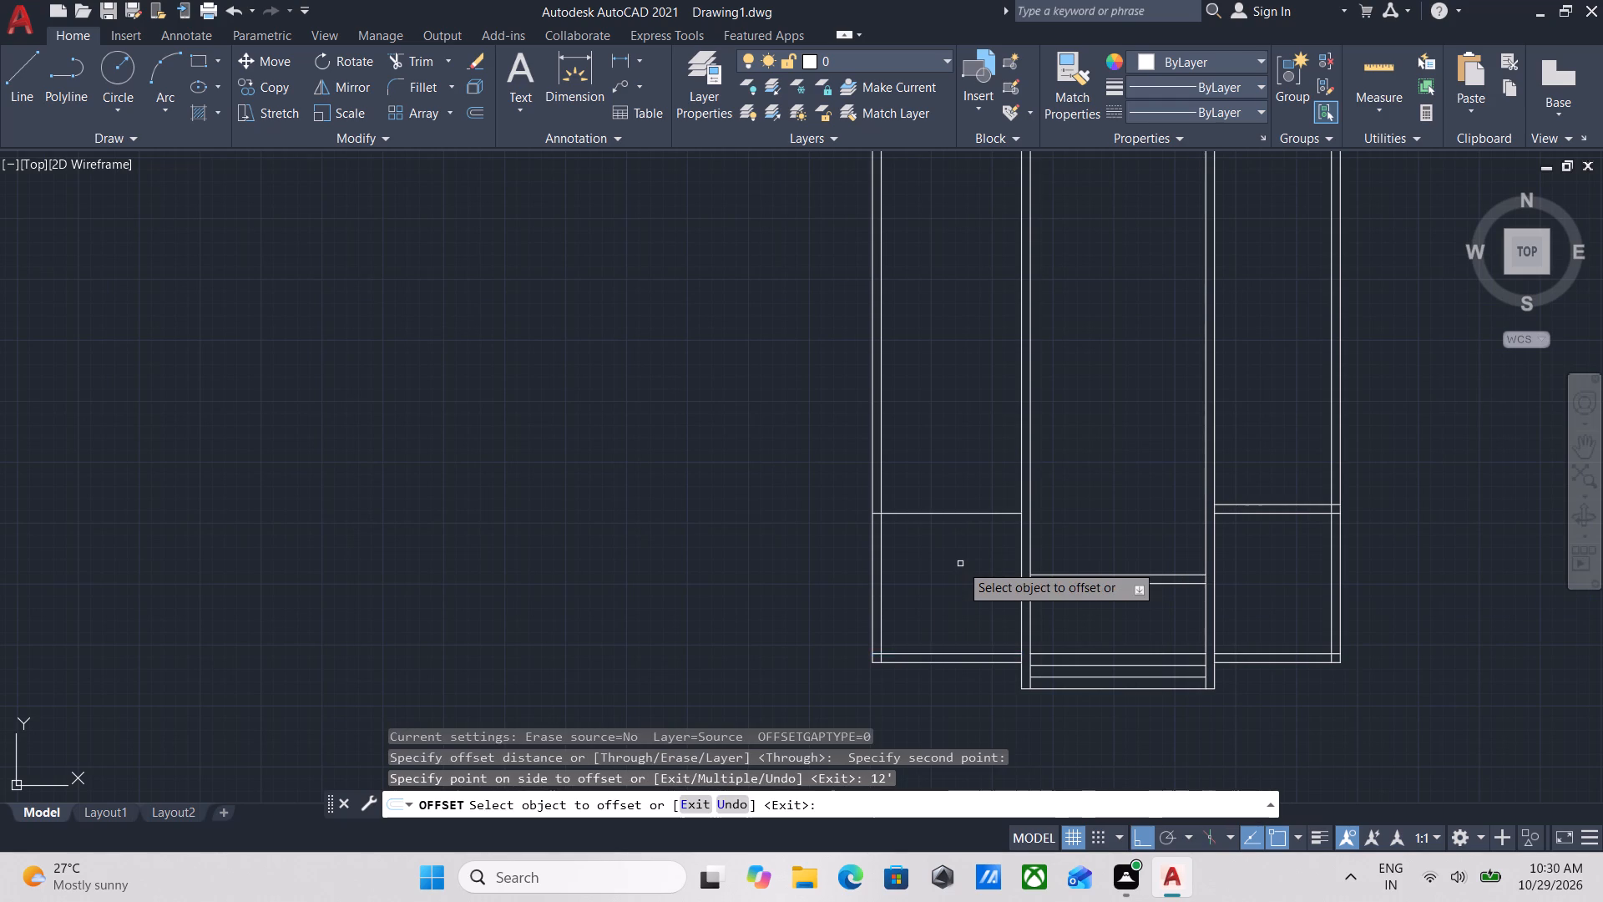
Offset the new horizontal line in the west bay 5" north to form a partition wall.
{"action": "scroll", "coordinate": [960, 564], "scroll_direction": "up", "scroll_amount": 2}
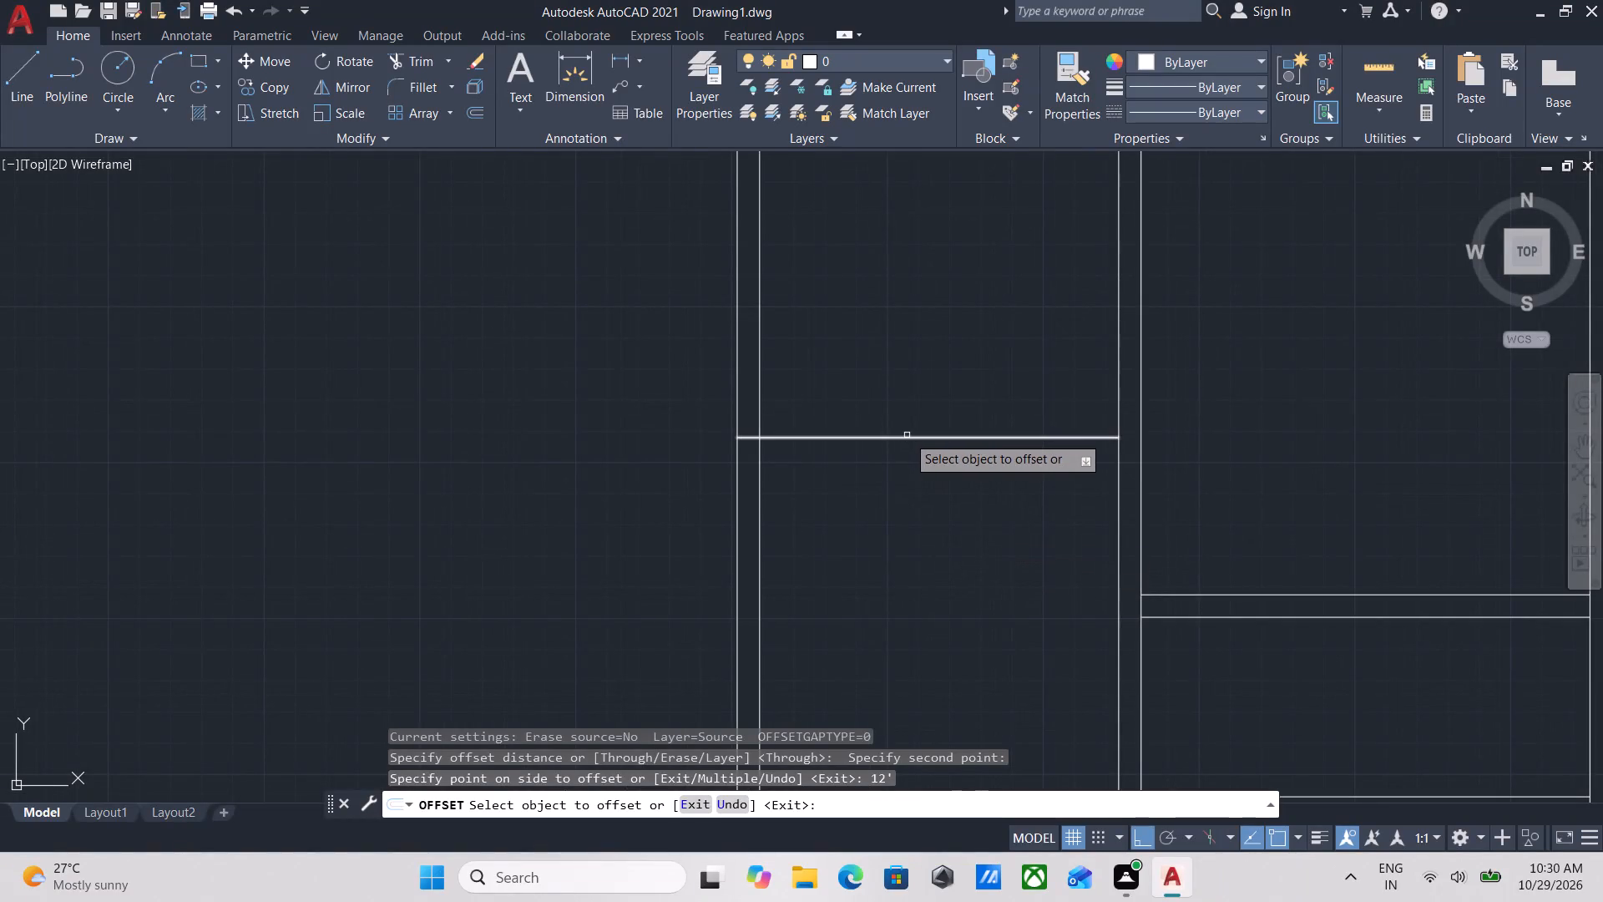
{"action": "left_click", "coordinate": [907, 435]}
{"action": "key", "text": "5"}
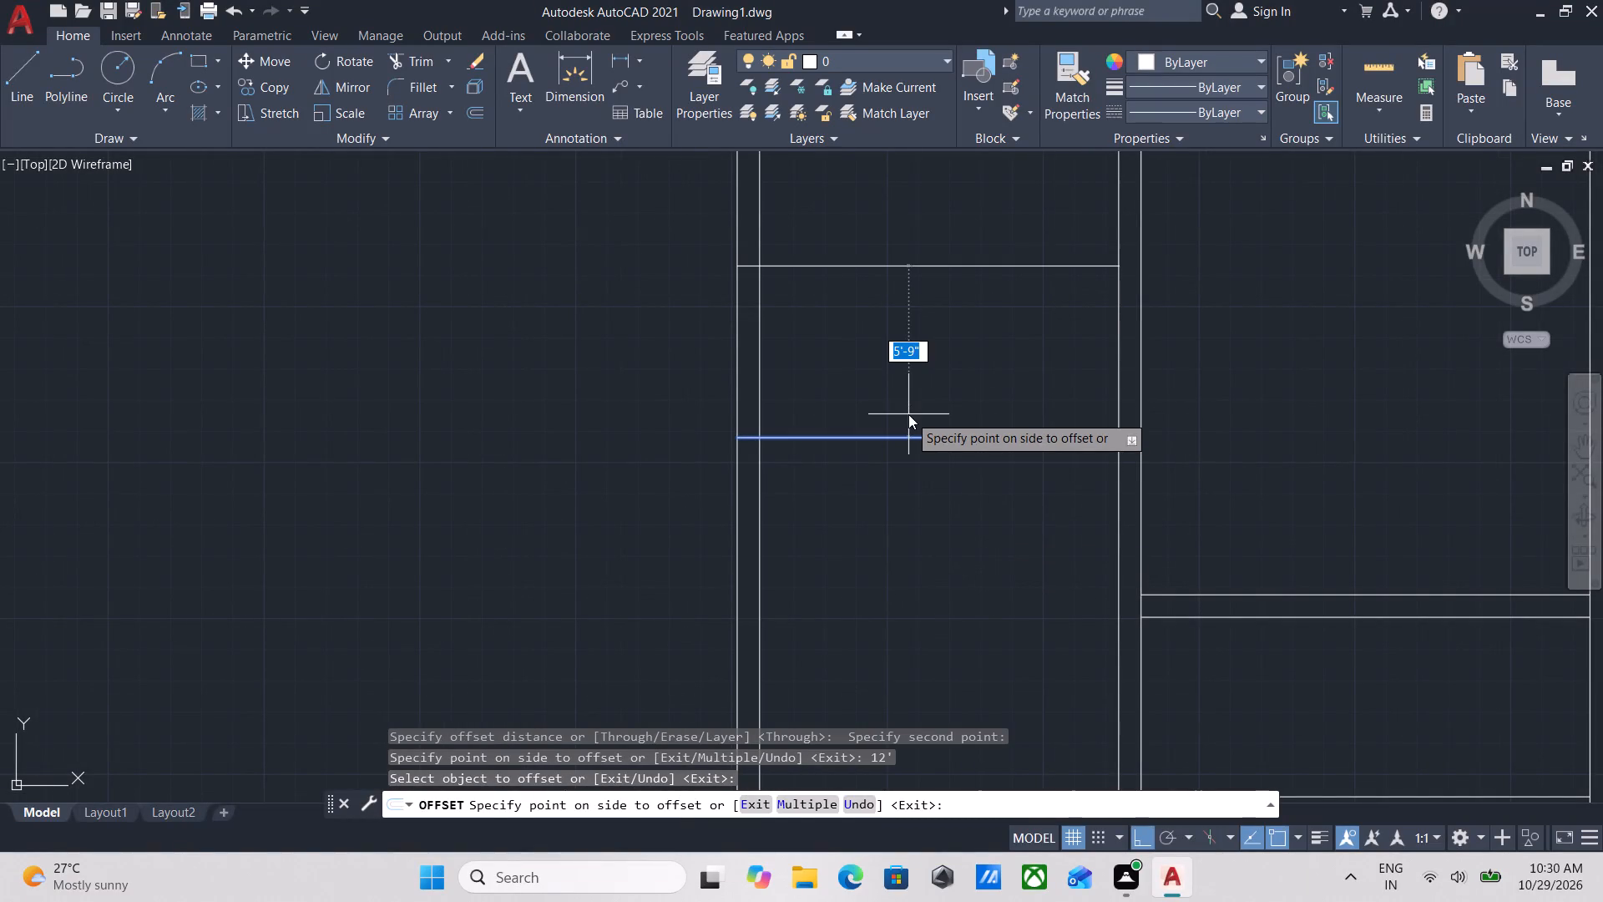
{"action": "key", "text": "Return"}
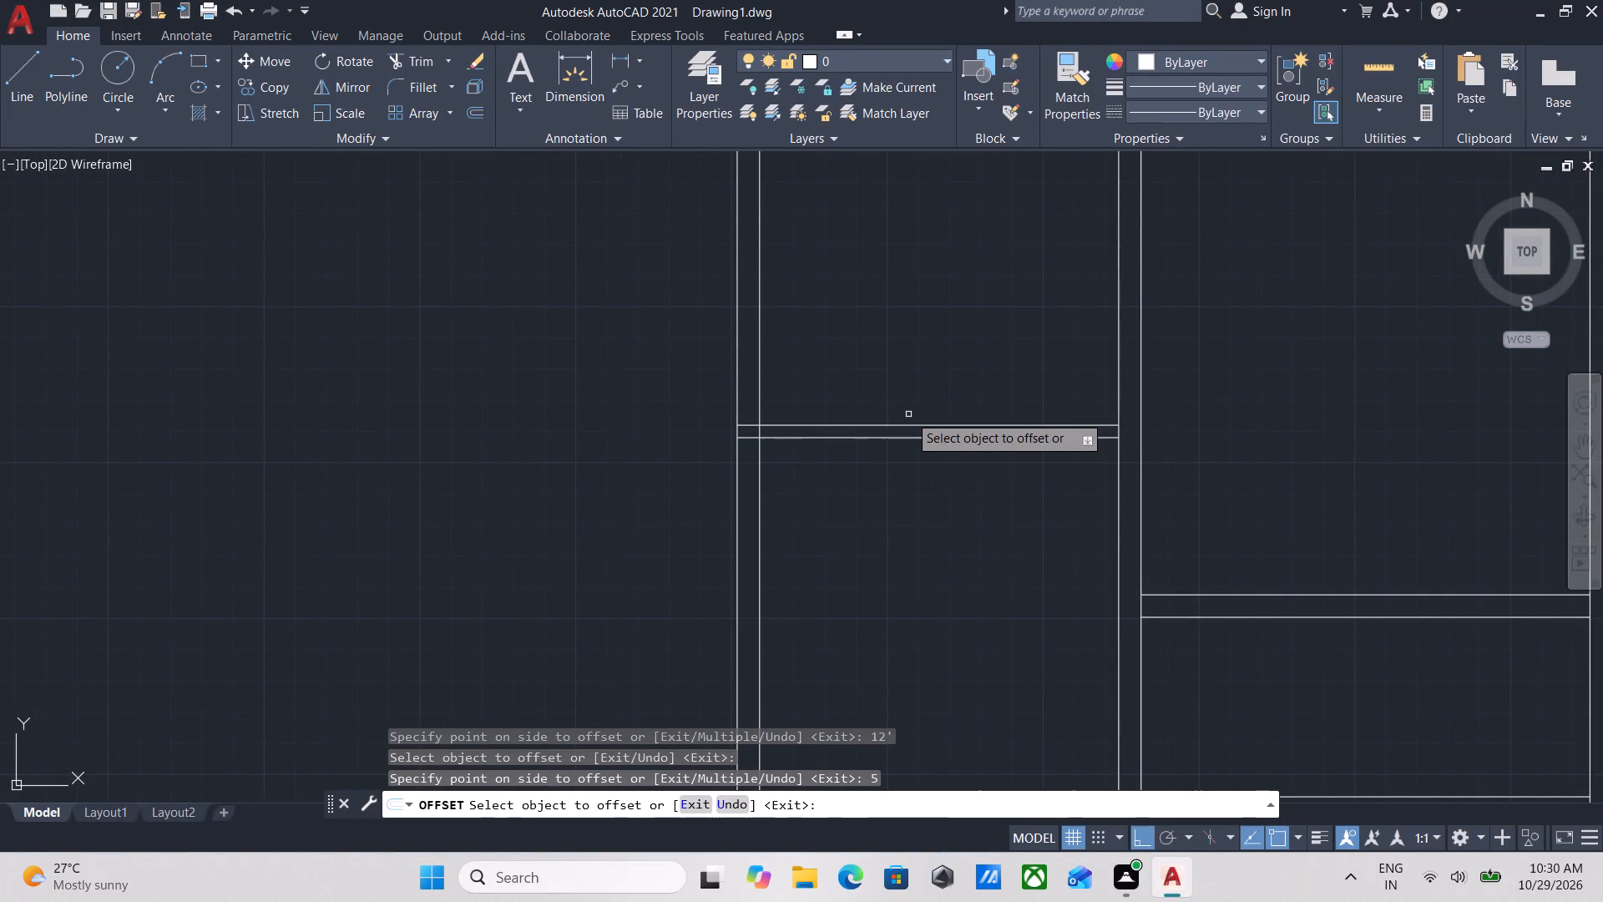
Offset the west-bay partition's upper line 6' north.
{"action": "middle_click_drag", "start_coordinate": [908, 414], "coordinate": [906, 538]}
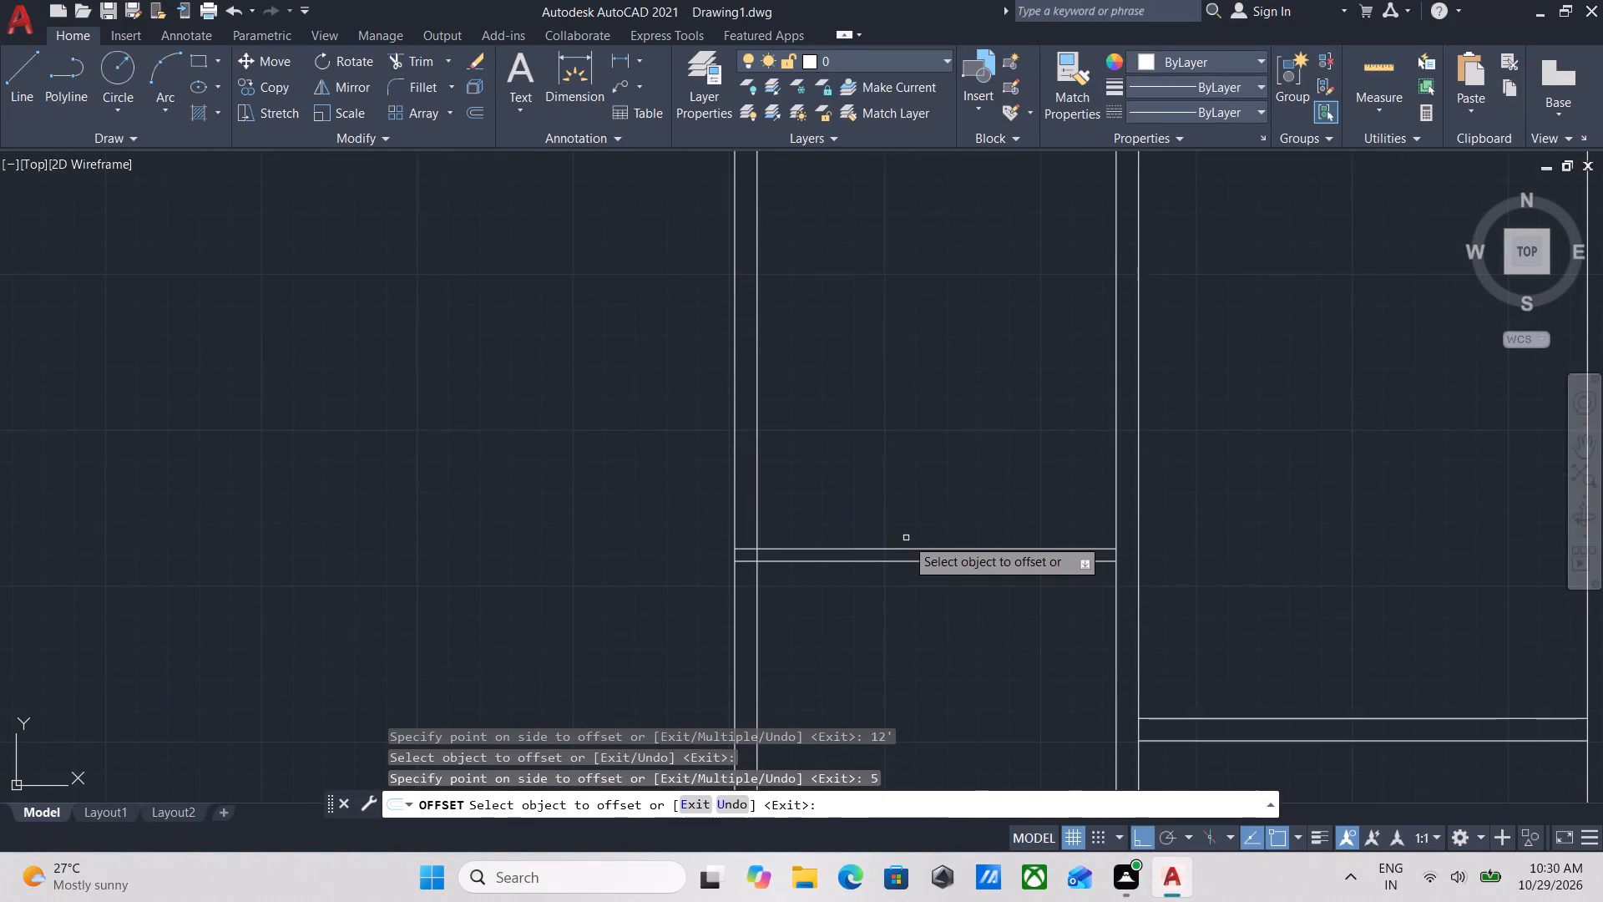
{"action": "left_click", "coordinate": [875, 547]}
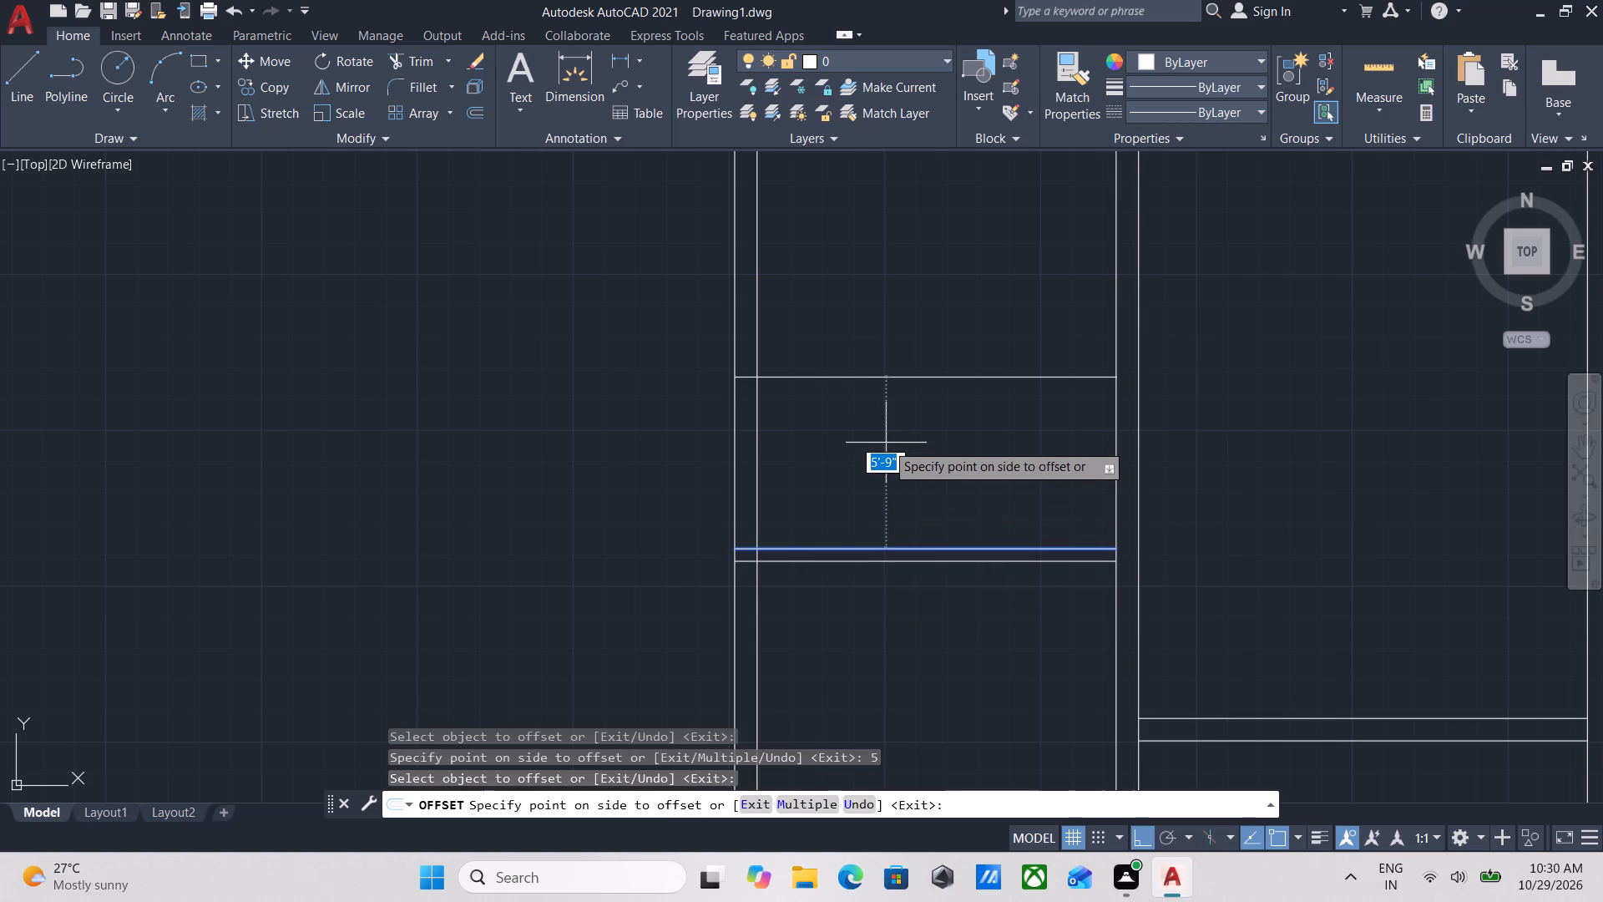
{"action": "type", "text": "6'"}
{"action": "key", "text": "Return"}
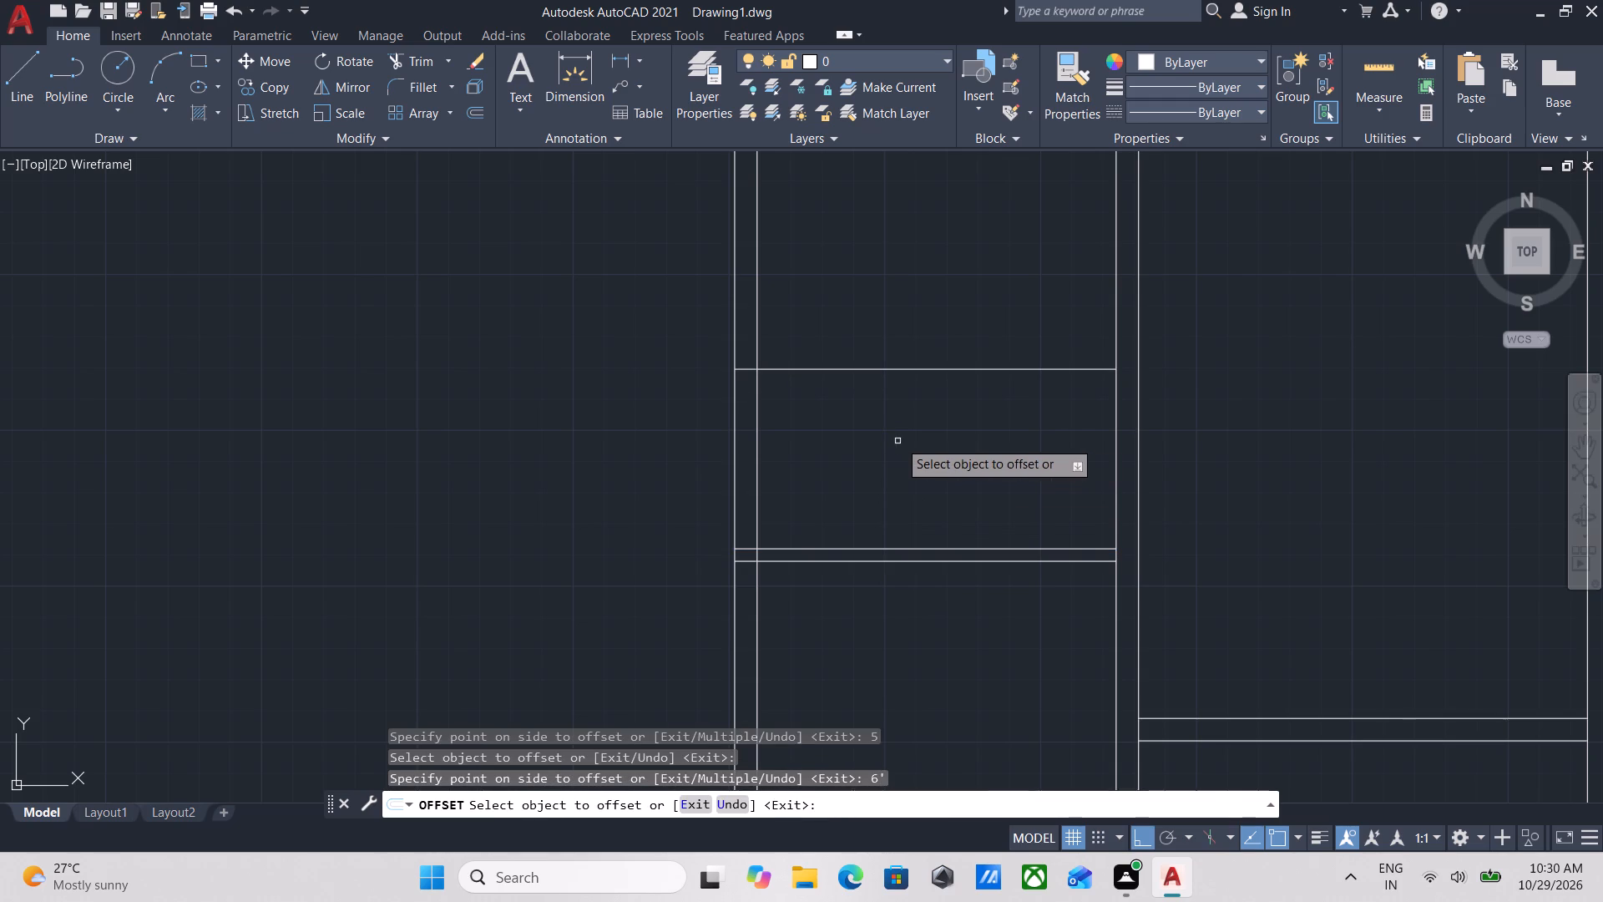
Offset the northernmost horizontal line in the west bay 5" north to form a second partition wall.
{"action": "middle_click_drag", "start_coordinate": [898, 440], "coordinate": [905, 591]}
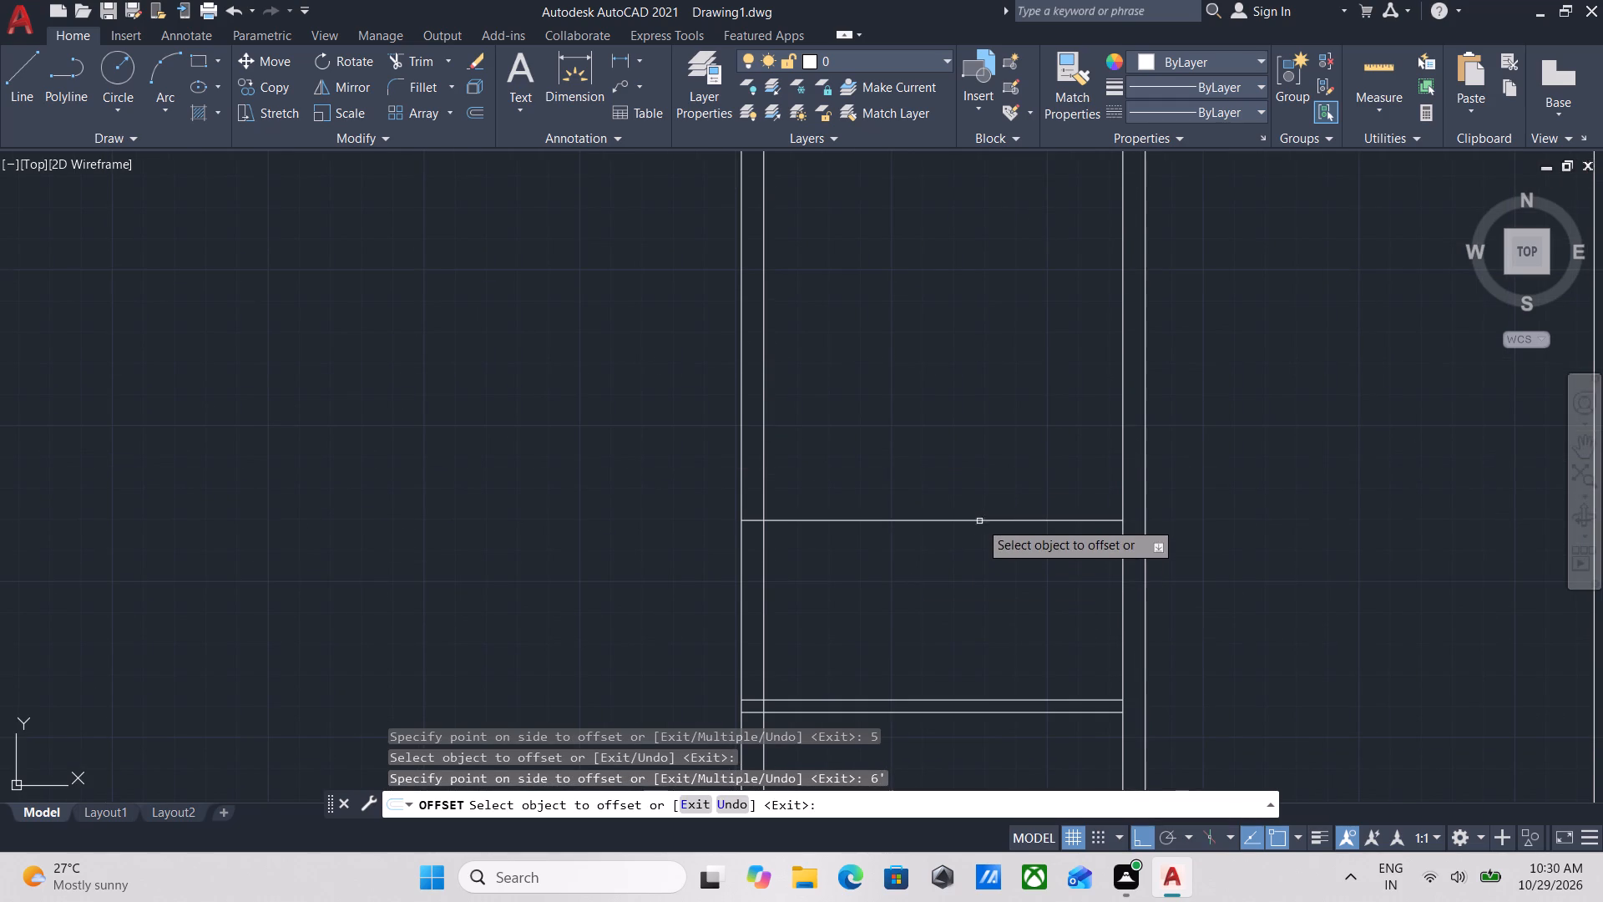
{"action": "left_click", "coordinate": [978, 521]}
{"action": "key", "text": "5"}
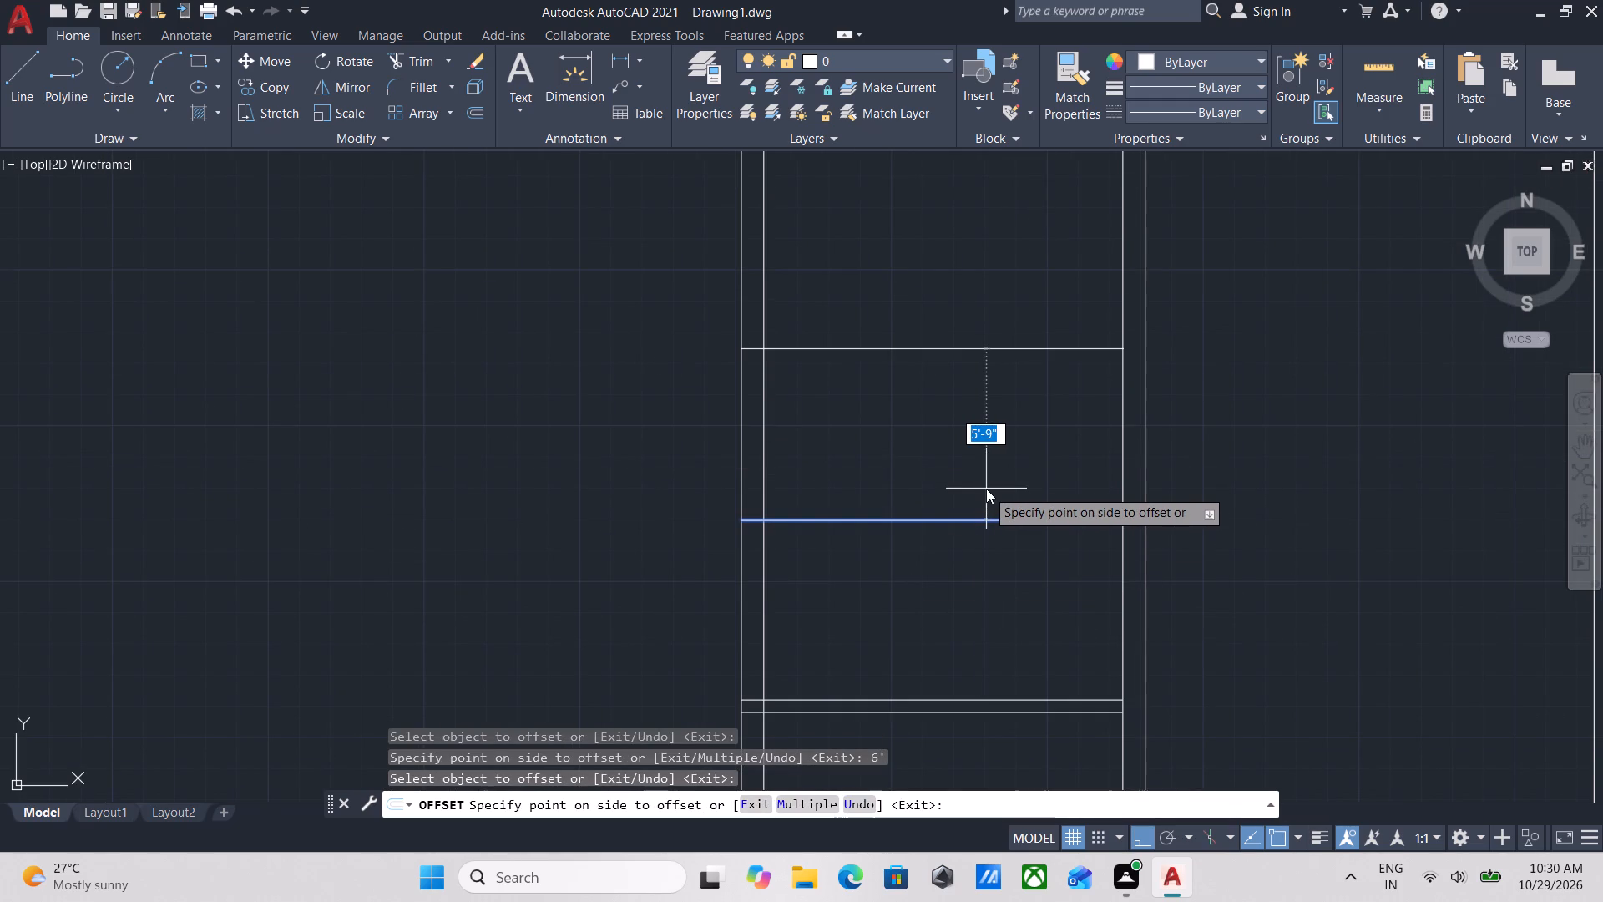
{"action": "key", "text": "Return"}
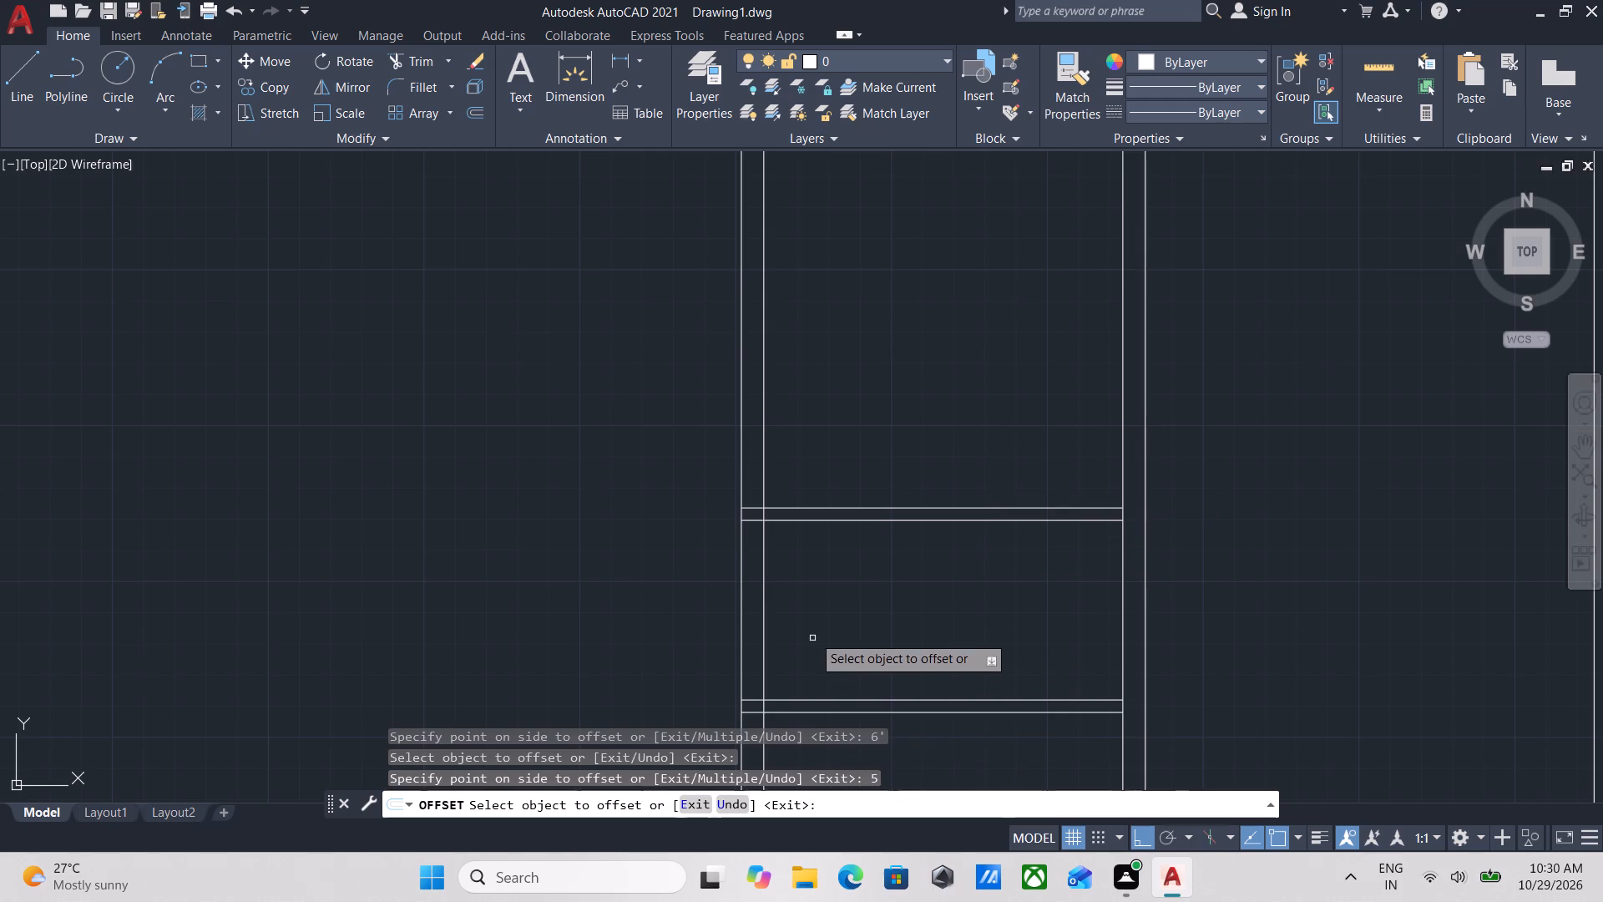
{"action": "middle_click_drag", "start_coordinate": [812, 631], "coordinate": [867, 551]}
{"action": "key", "text": "Escape"}
Trim the lower partition's line ends inside the west wall and the wall's inner line between the partition lines.
{"action": "scroll", "coordinate": [827, 646], "scroll_direction": "up", "scroll_amount": 1}
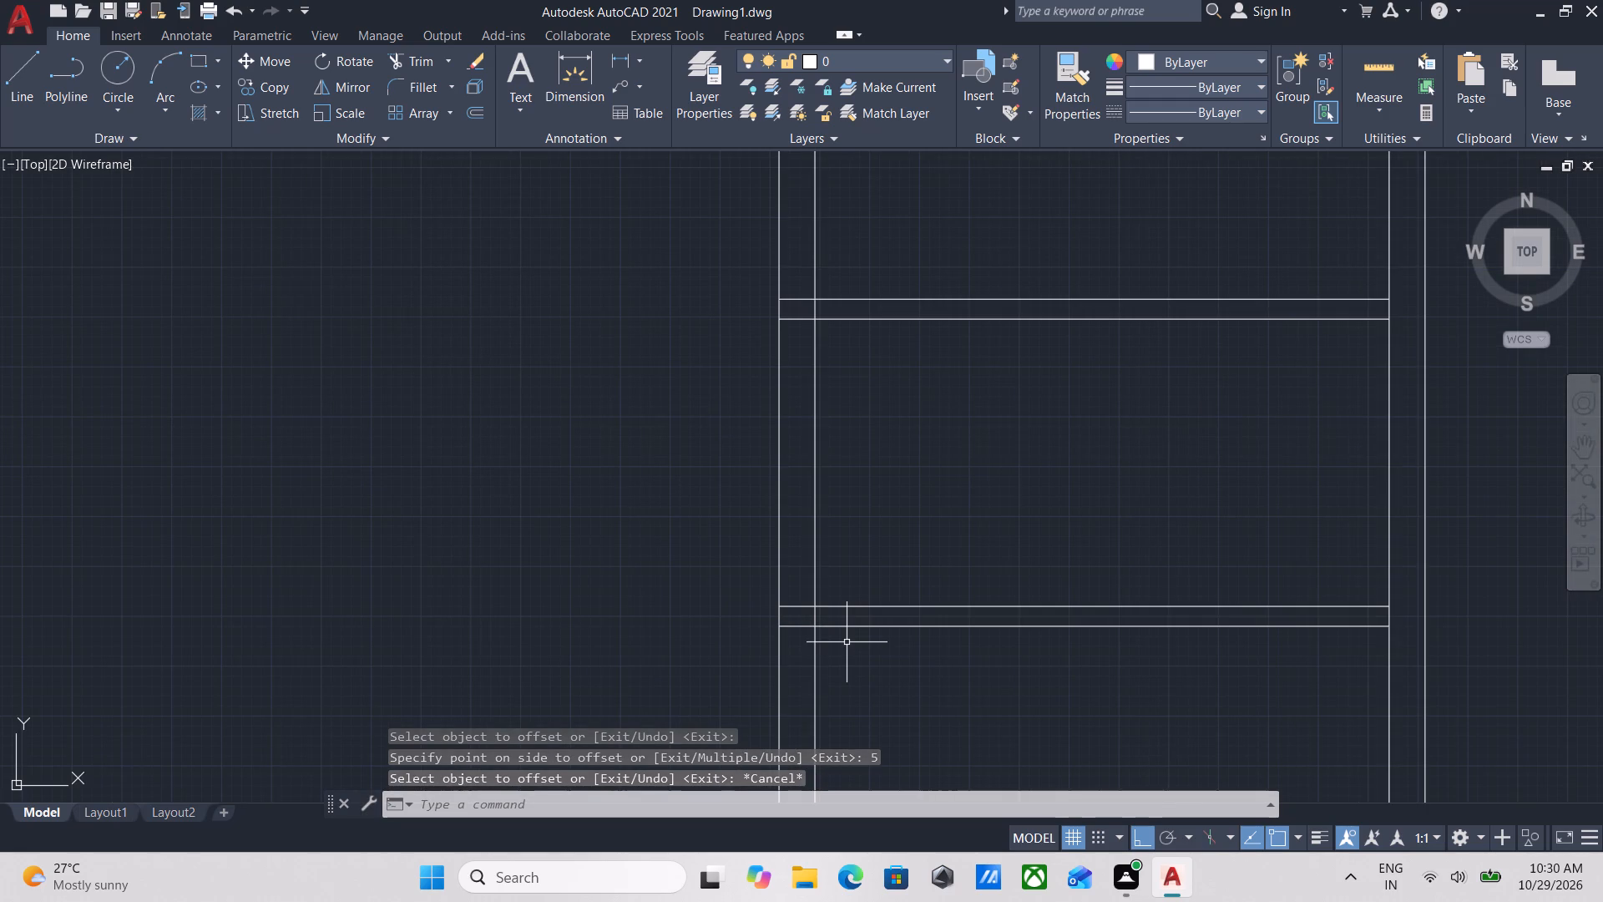
{"action": "scroll", "coordinate": [893, 597], "scroll_direction": "down", "scroll_amount": 2}
{"action": "scroll", "coordinate": [888, 599], "scroll_direction": "up", "scroll_amount": 1}
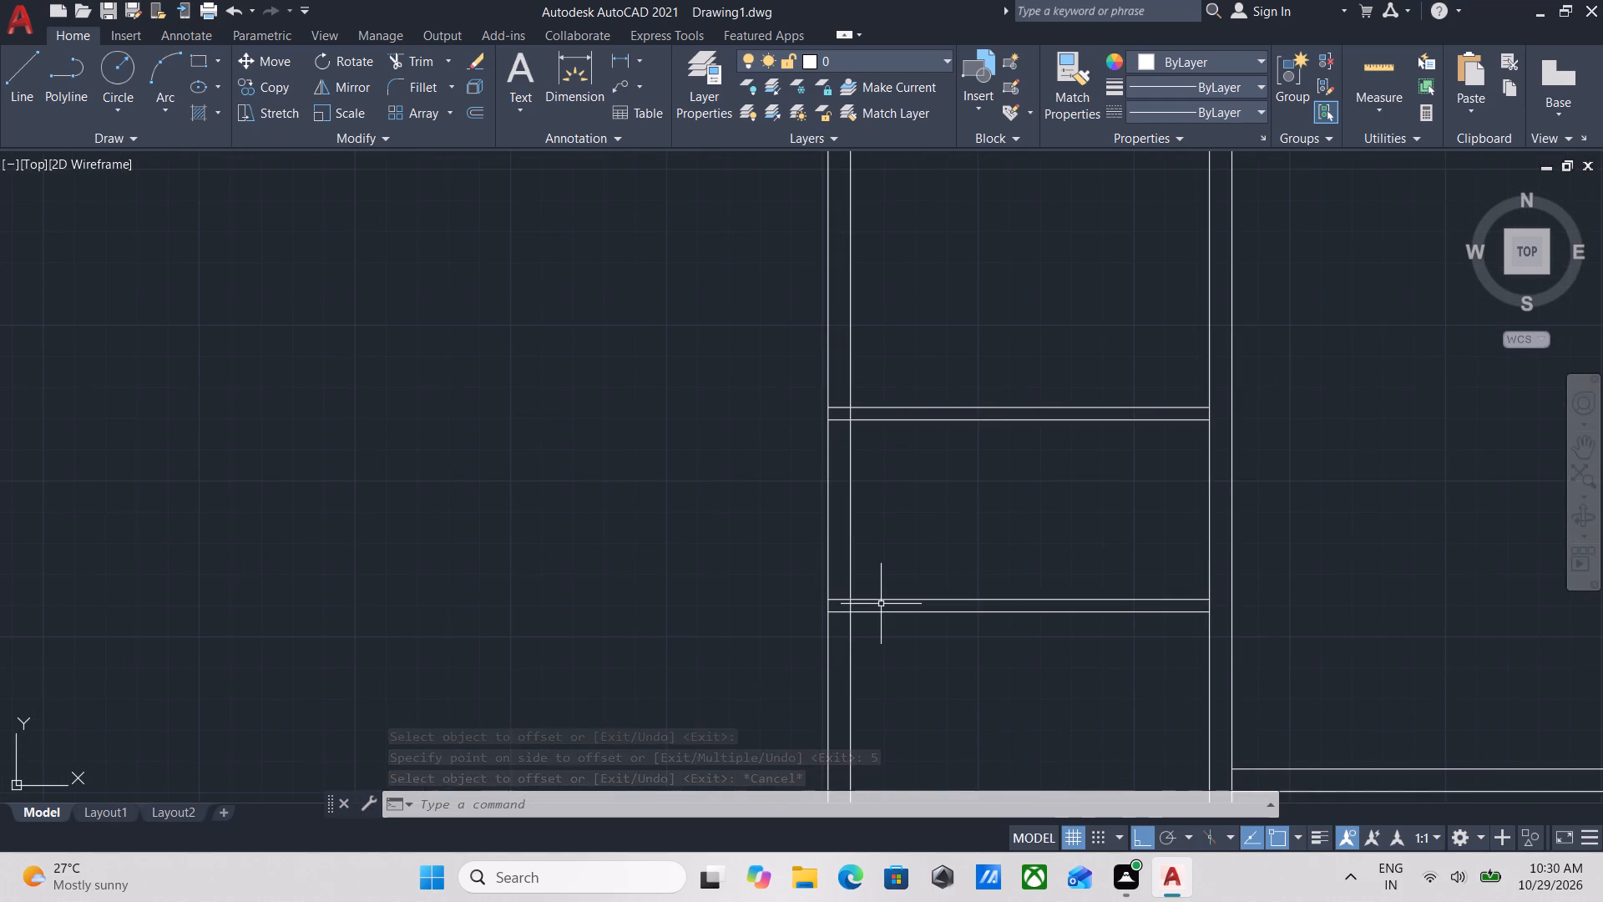
{"action": "scroll", "coordinate": [881, 605], "scroll_direction": "up", "scroll_amount": 2}
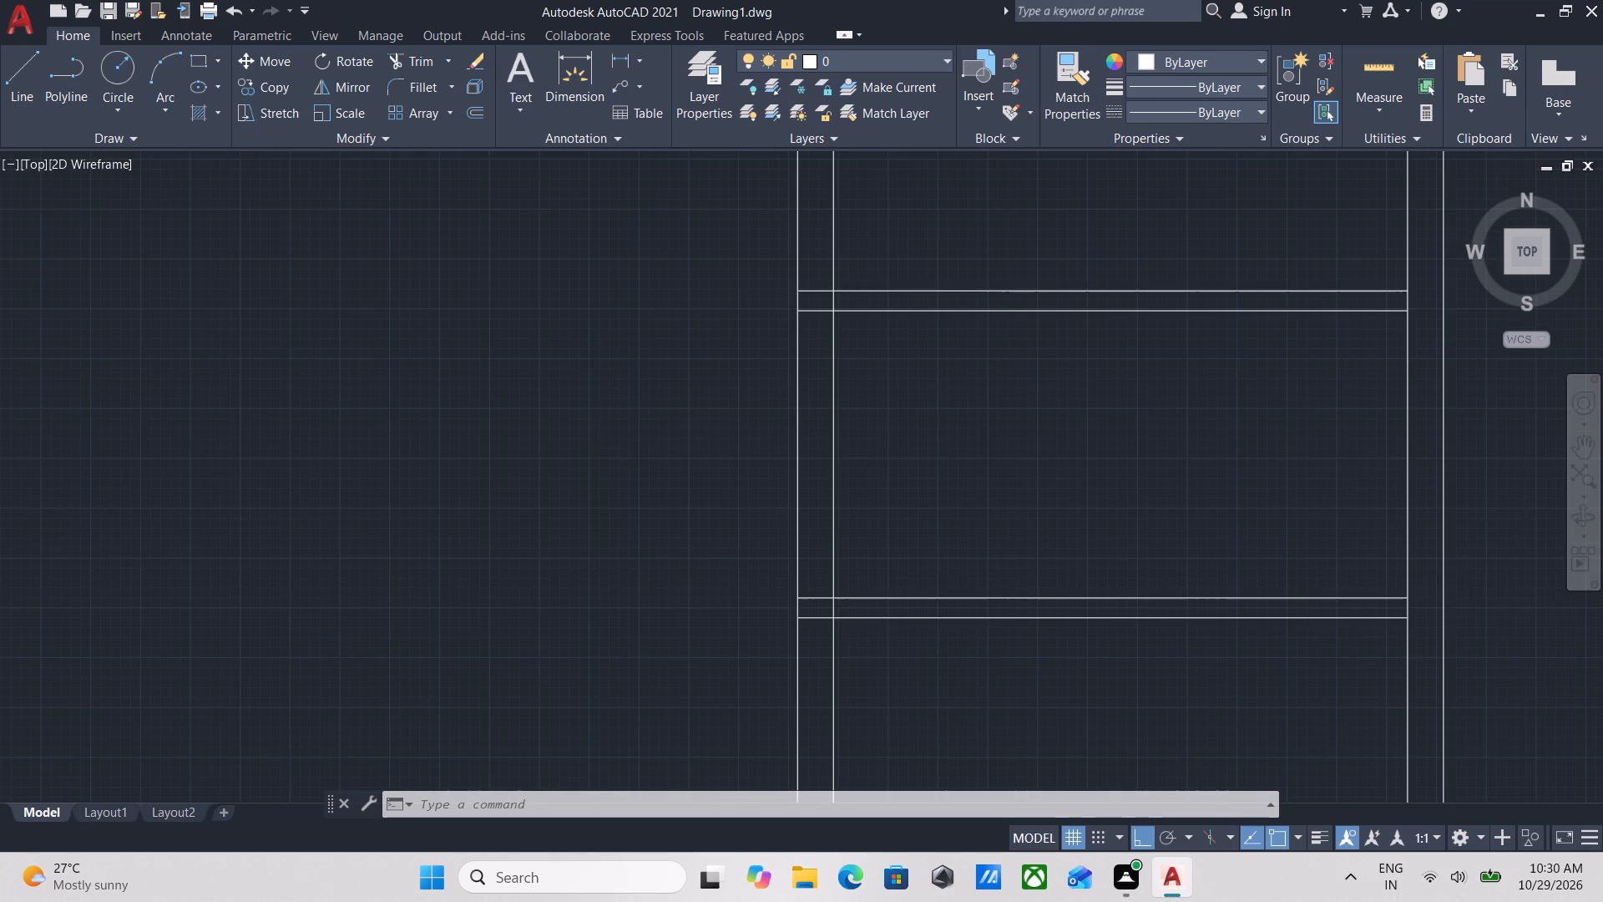
{"action": "type", "text": "tr"}
{"action": "key", "text": "Return"}
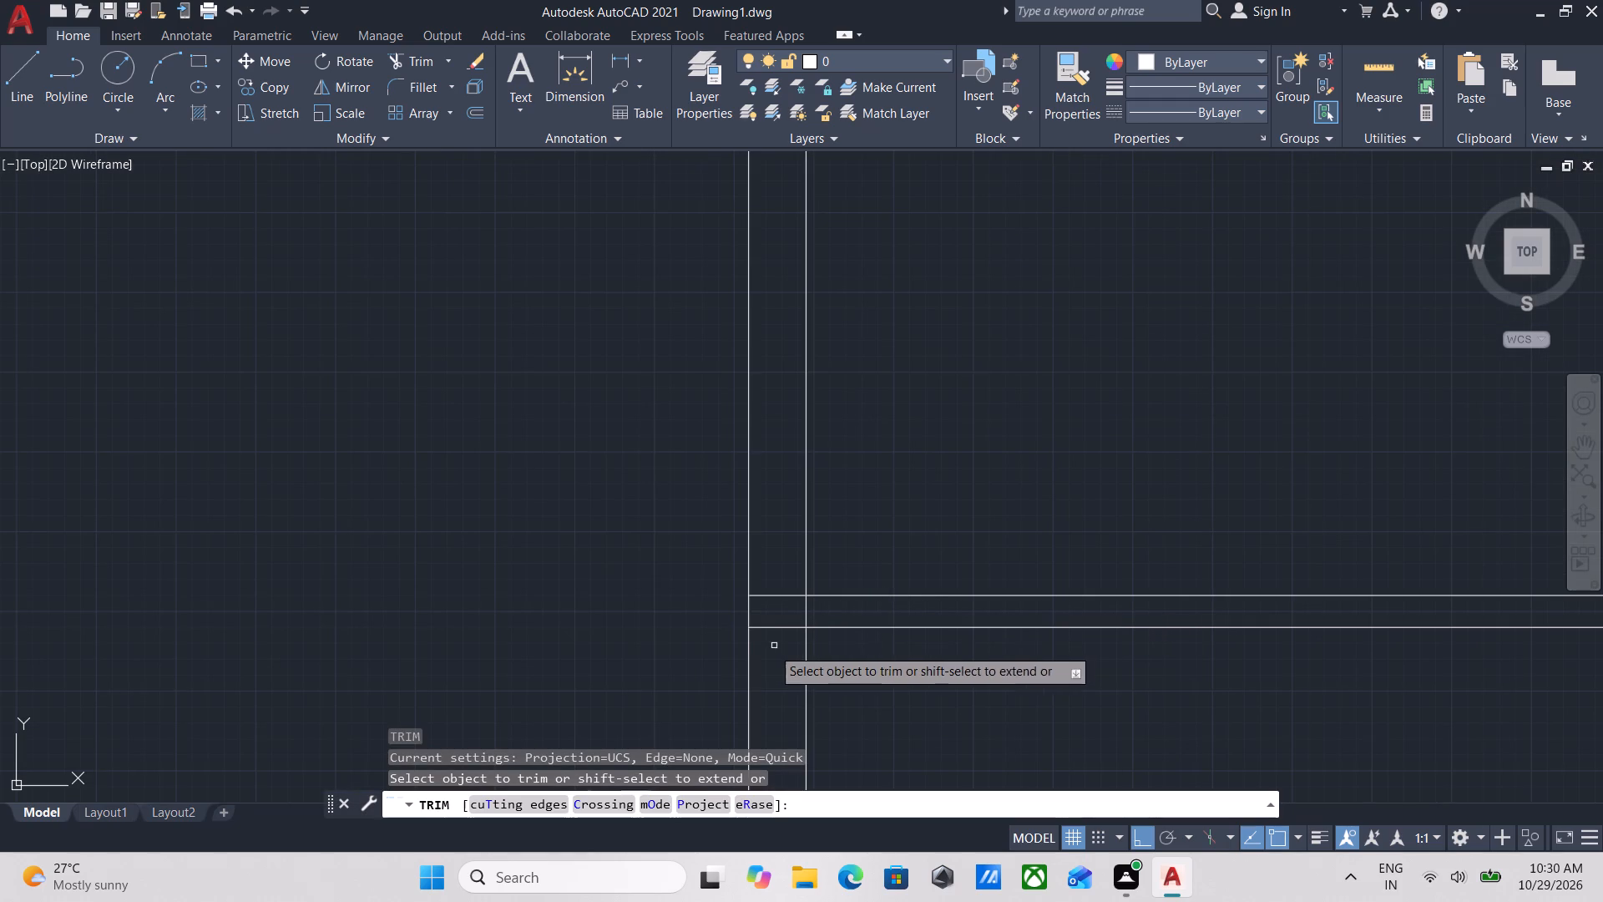
{"action": "left_click", "coordinate": [778, 651]}
{"action": "left_click", "coordinate": [773, 556]}
{"action": "left_click", "coordinate": [817, 613]}
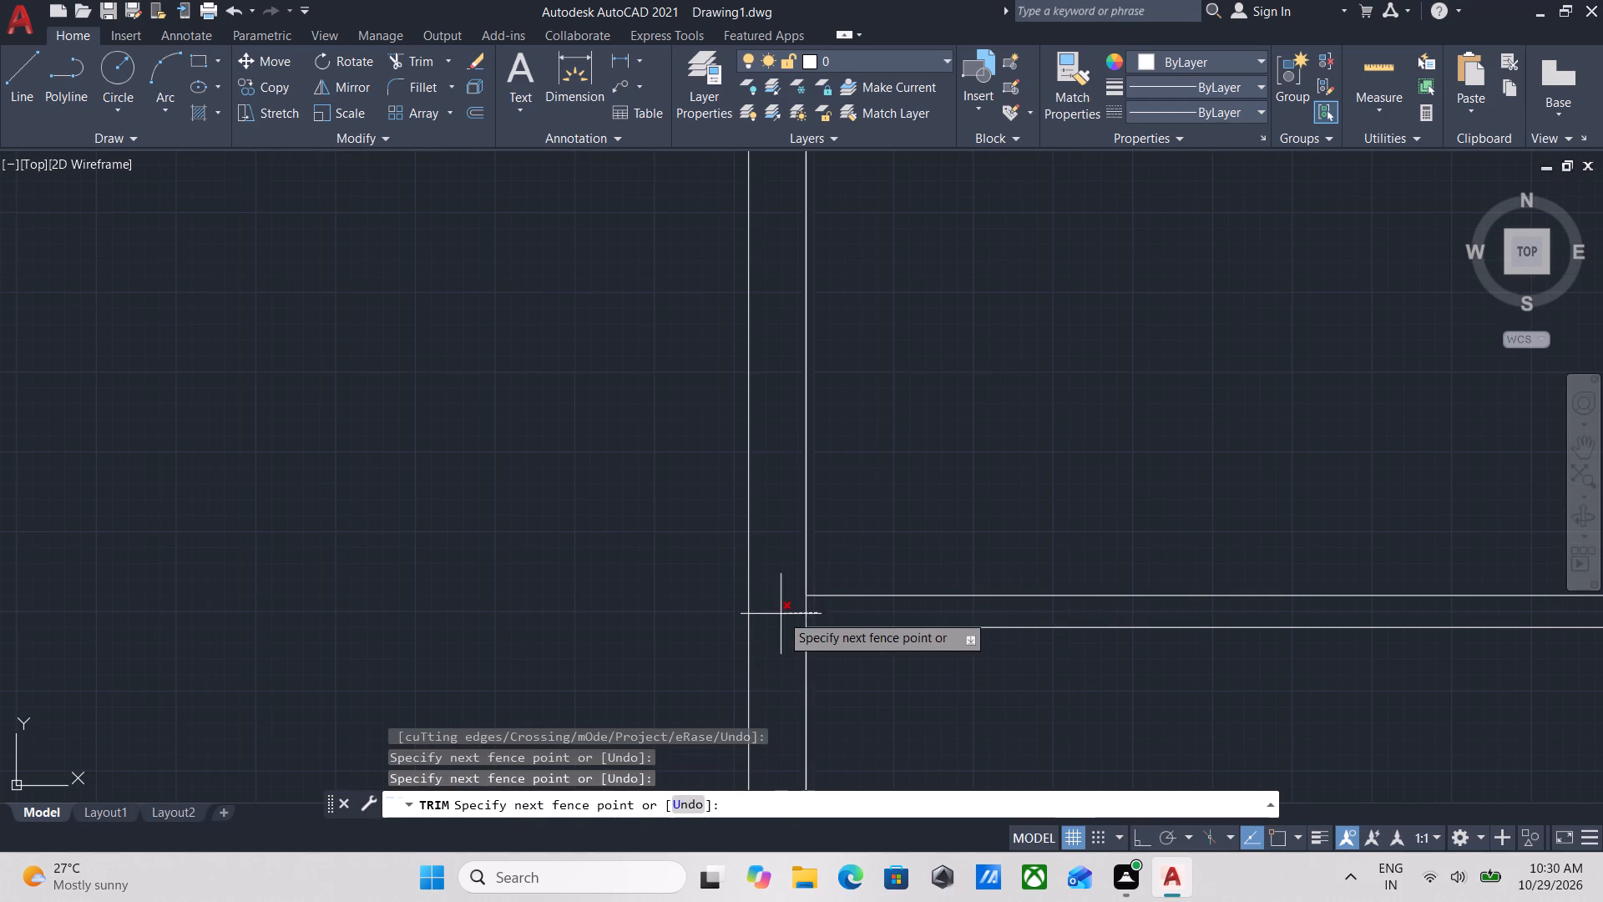
{"action": "left_click", "coordinate": [779, 614]}
Trim the west wall's inner line between the upper partition's lines and that partition's lower line end inside the wall.
{"action": "scroll", "coordinate": [896, 438], "scroll_direction": "down", "scroll_amount": 1}
{"action": "middle_click_drag", "start_coordinate": [896, 438], "coordinate": [901, 697]}
{"action": "scroll", "coordinate": [827, 536], "scroll_direction": "up", "scroll_amount": 2}
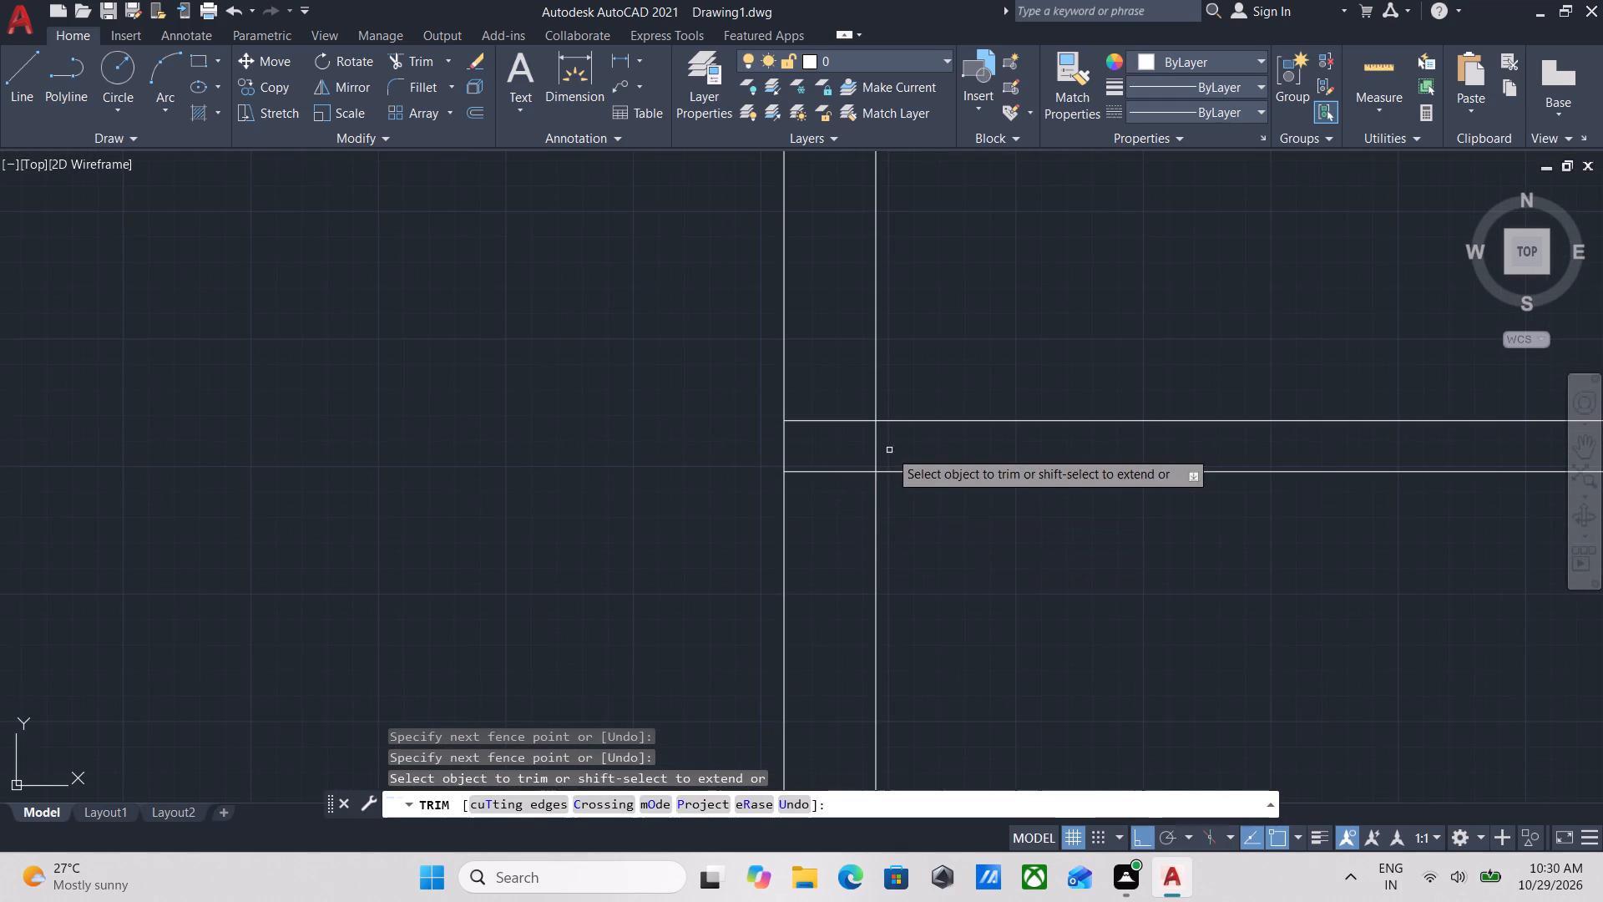
{"action": "left_click", "coordinate": [897, 446]}
{"action": "left_click", "coordinate": [843, 443]}
{"action": "left_click", "coordinate": [822, 455]}
{"action": "left_click", "coordinate": [828, 503]}
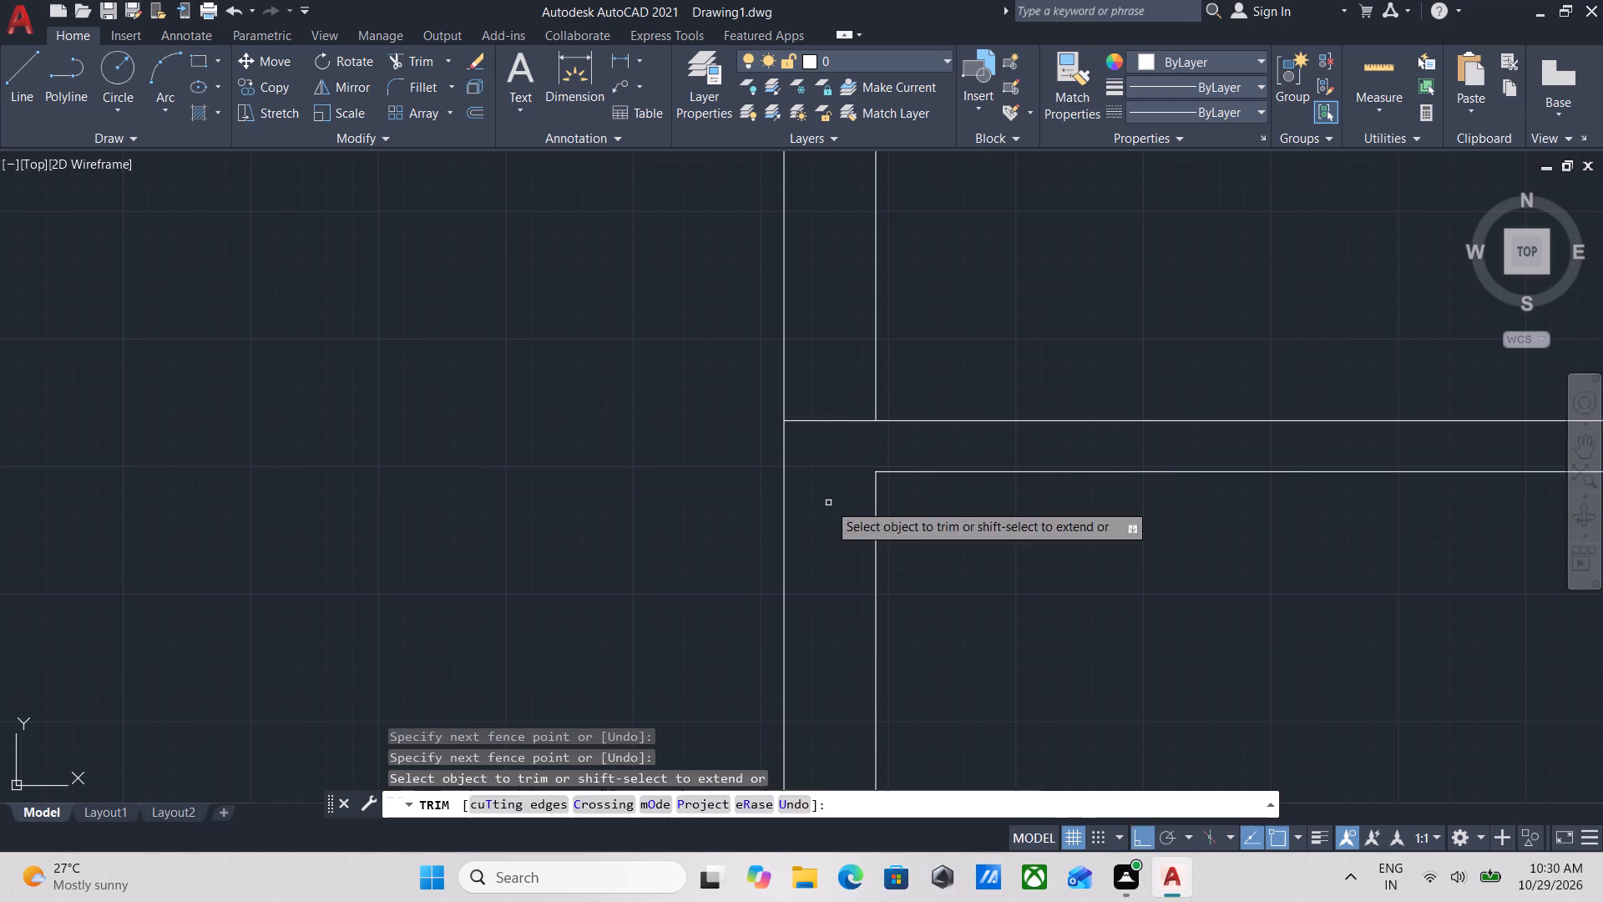
{"action": "key", "text": "Escape"}
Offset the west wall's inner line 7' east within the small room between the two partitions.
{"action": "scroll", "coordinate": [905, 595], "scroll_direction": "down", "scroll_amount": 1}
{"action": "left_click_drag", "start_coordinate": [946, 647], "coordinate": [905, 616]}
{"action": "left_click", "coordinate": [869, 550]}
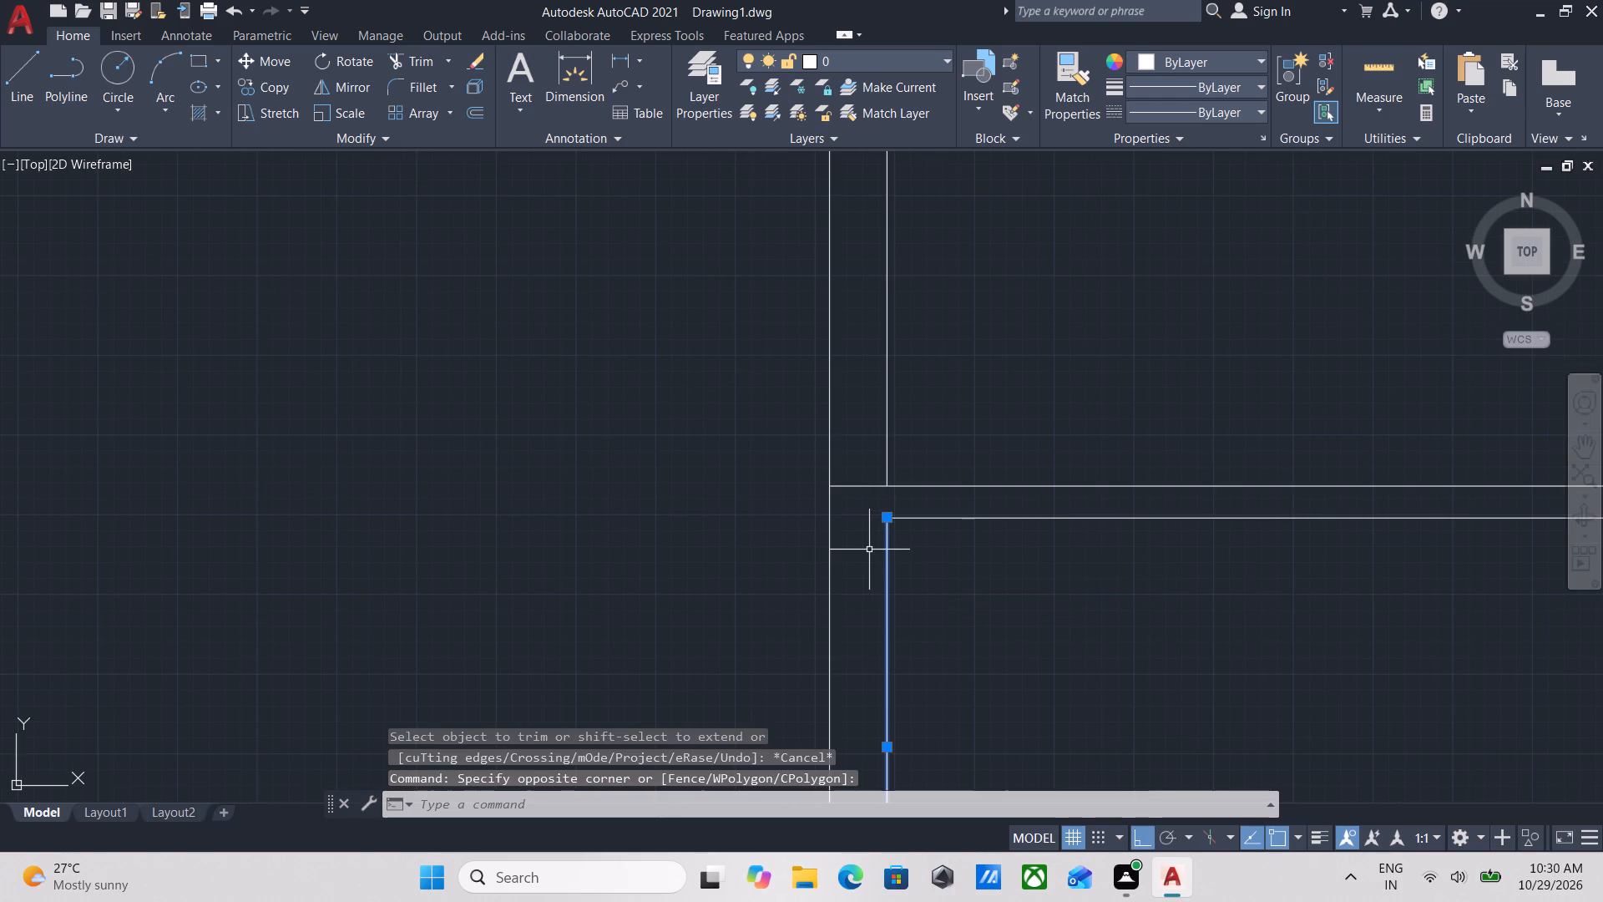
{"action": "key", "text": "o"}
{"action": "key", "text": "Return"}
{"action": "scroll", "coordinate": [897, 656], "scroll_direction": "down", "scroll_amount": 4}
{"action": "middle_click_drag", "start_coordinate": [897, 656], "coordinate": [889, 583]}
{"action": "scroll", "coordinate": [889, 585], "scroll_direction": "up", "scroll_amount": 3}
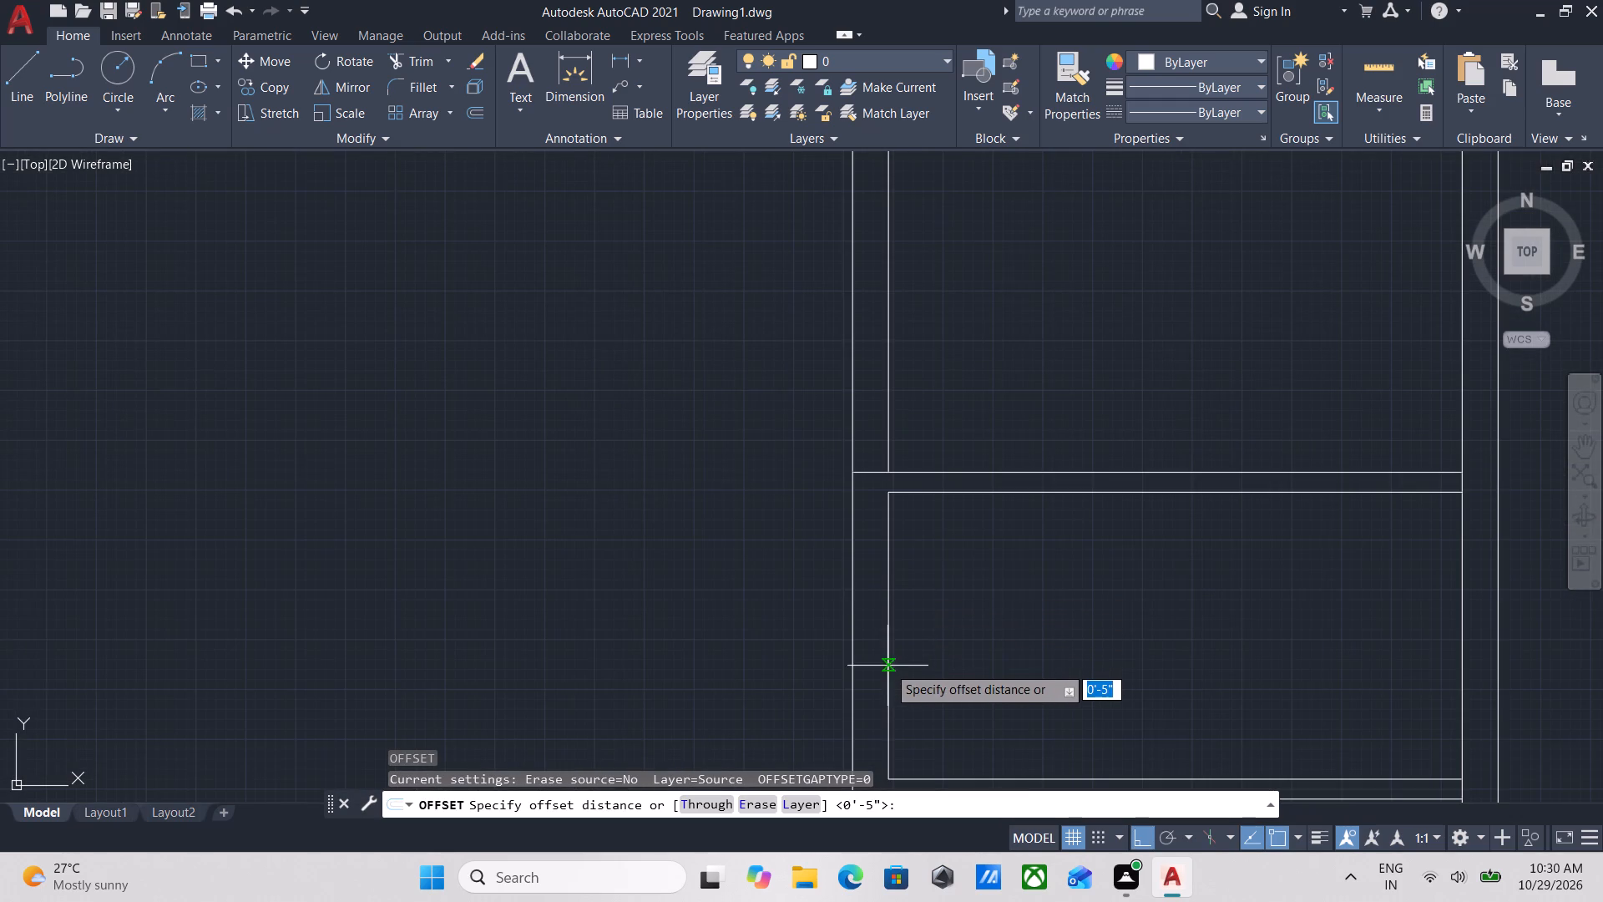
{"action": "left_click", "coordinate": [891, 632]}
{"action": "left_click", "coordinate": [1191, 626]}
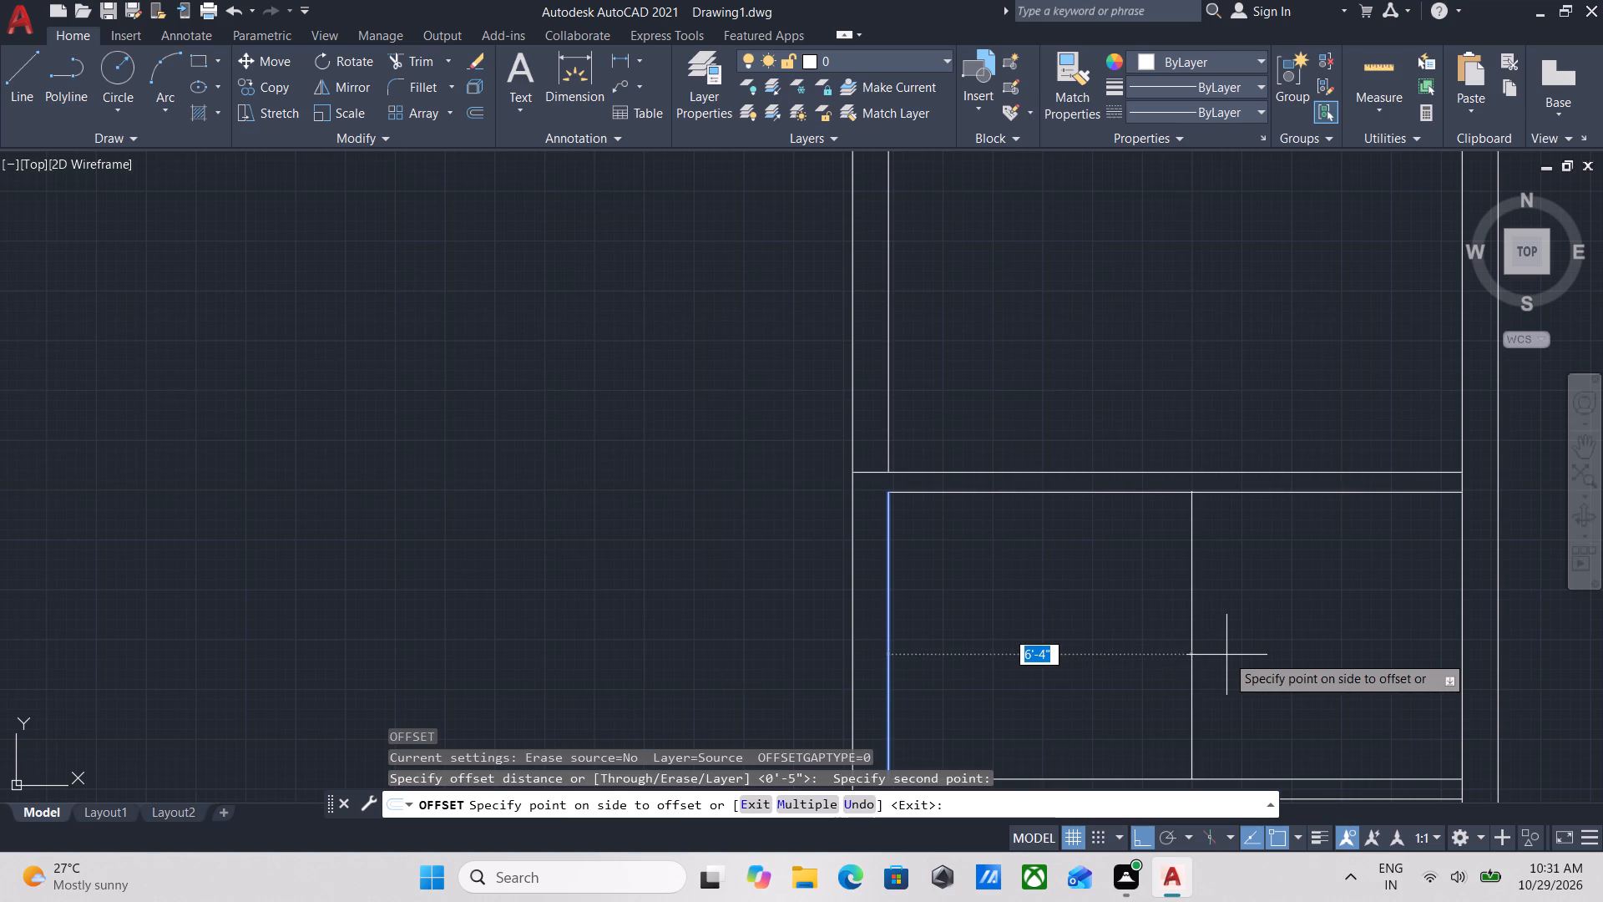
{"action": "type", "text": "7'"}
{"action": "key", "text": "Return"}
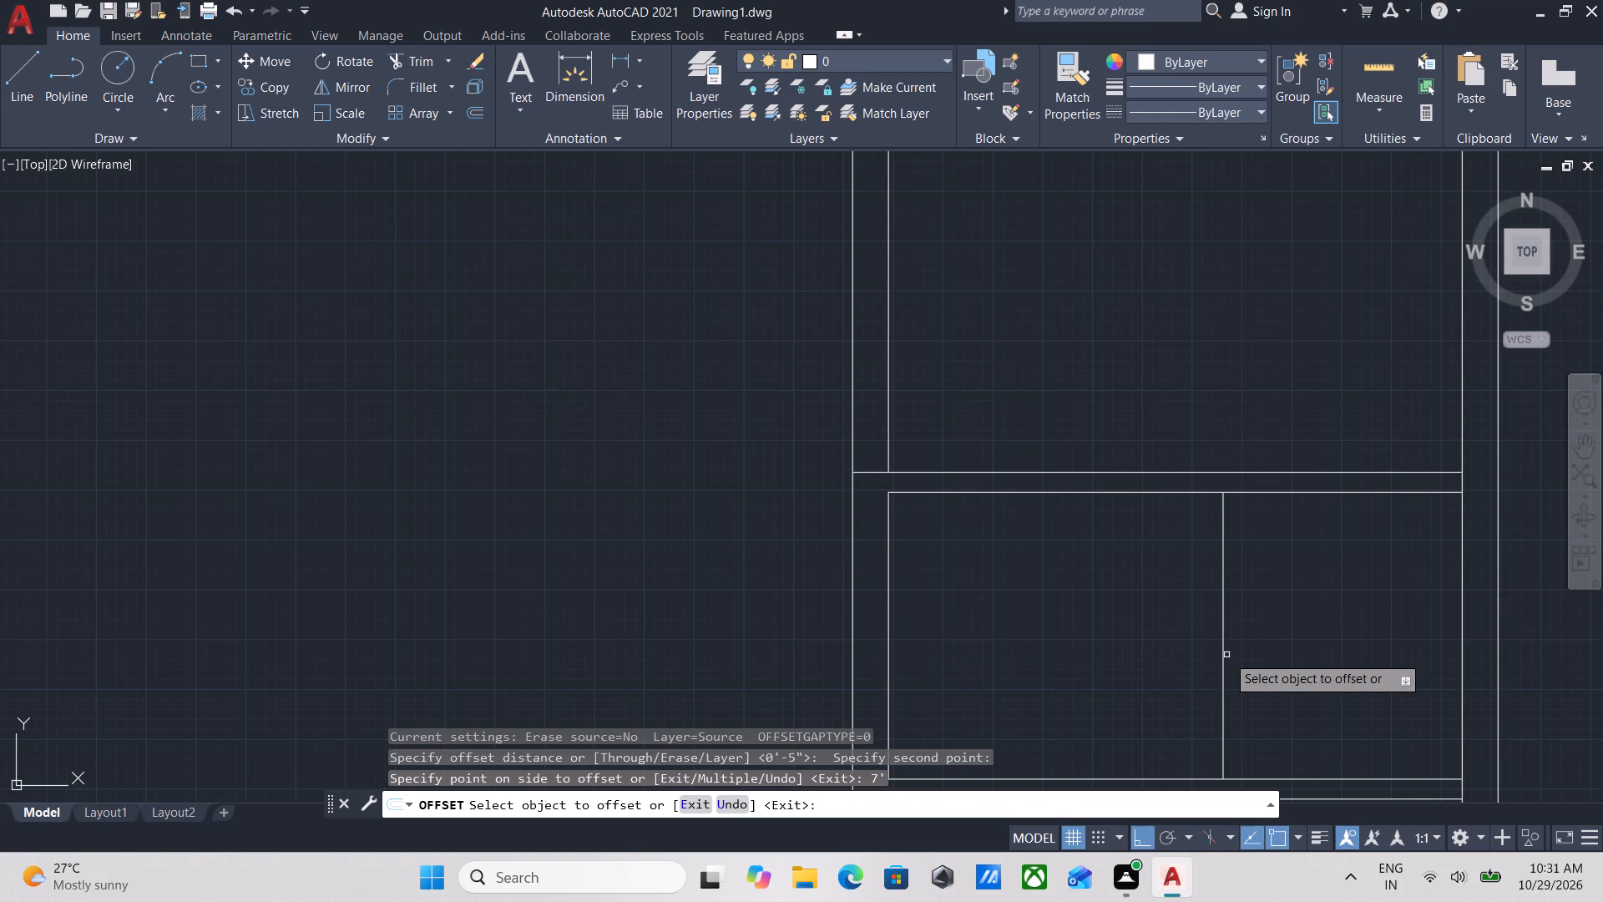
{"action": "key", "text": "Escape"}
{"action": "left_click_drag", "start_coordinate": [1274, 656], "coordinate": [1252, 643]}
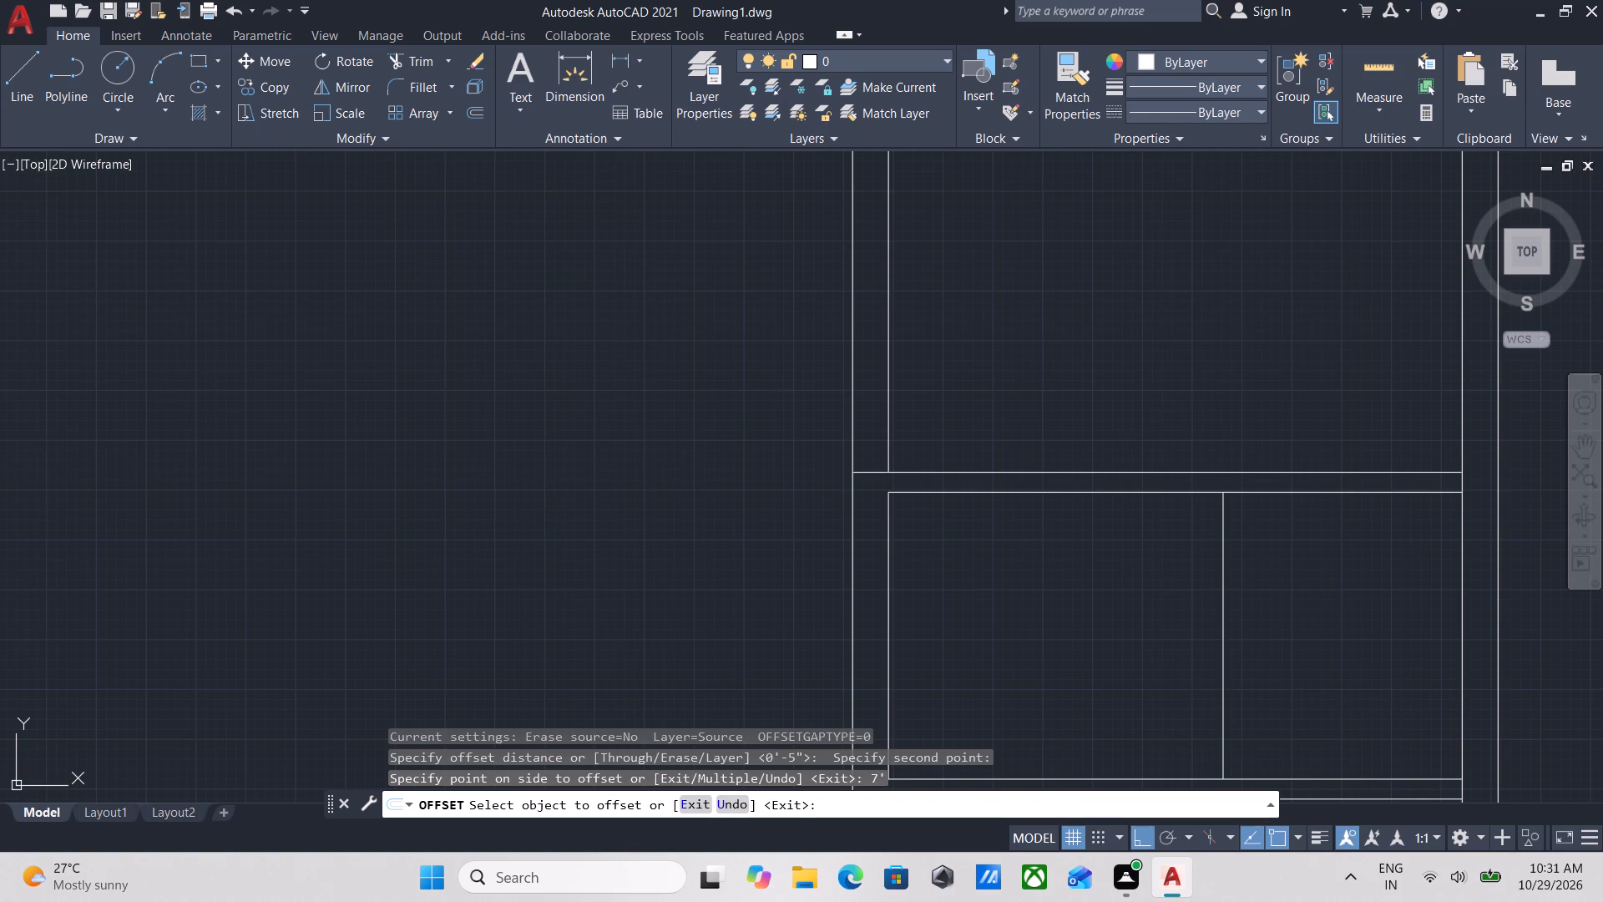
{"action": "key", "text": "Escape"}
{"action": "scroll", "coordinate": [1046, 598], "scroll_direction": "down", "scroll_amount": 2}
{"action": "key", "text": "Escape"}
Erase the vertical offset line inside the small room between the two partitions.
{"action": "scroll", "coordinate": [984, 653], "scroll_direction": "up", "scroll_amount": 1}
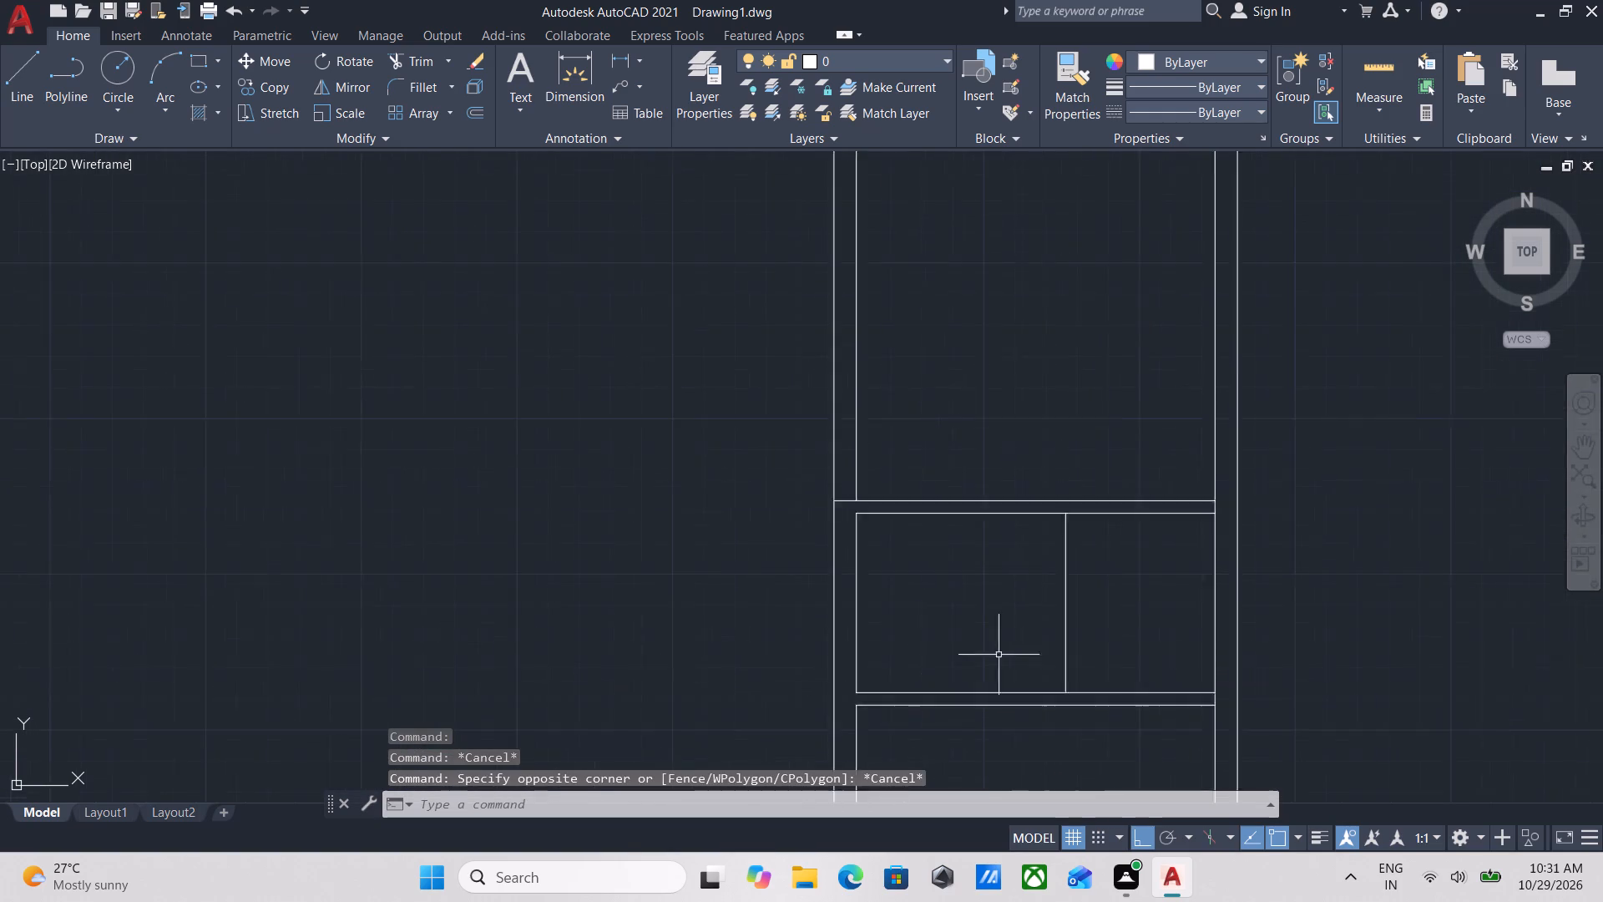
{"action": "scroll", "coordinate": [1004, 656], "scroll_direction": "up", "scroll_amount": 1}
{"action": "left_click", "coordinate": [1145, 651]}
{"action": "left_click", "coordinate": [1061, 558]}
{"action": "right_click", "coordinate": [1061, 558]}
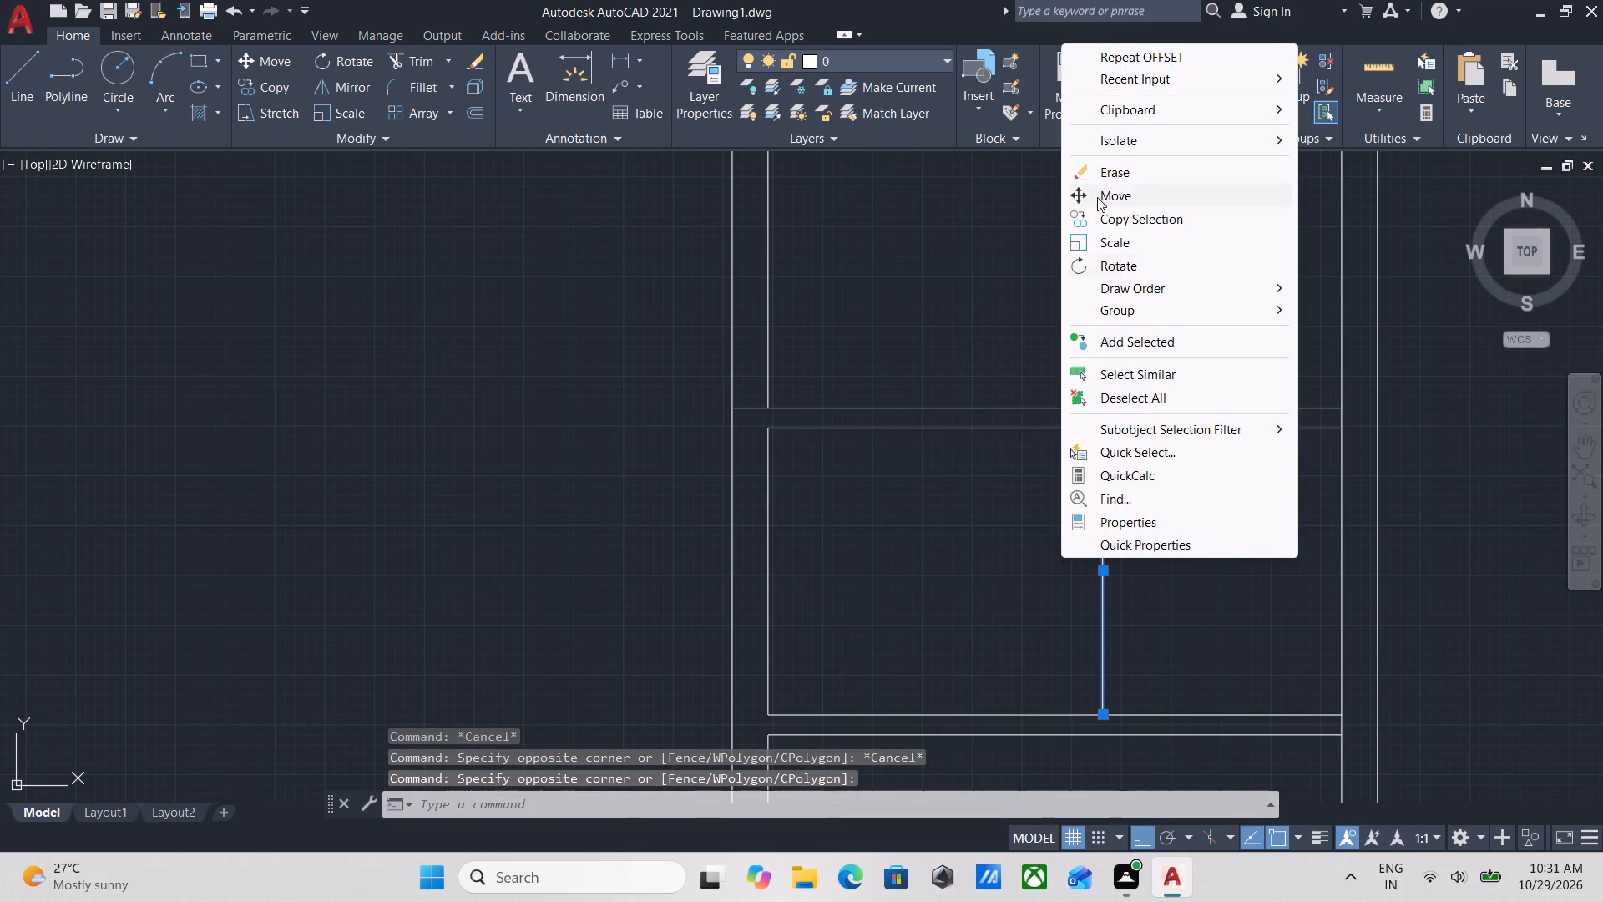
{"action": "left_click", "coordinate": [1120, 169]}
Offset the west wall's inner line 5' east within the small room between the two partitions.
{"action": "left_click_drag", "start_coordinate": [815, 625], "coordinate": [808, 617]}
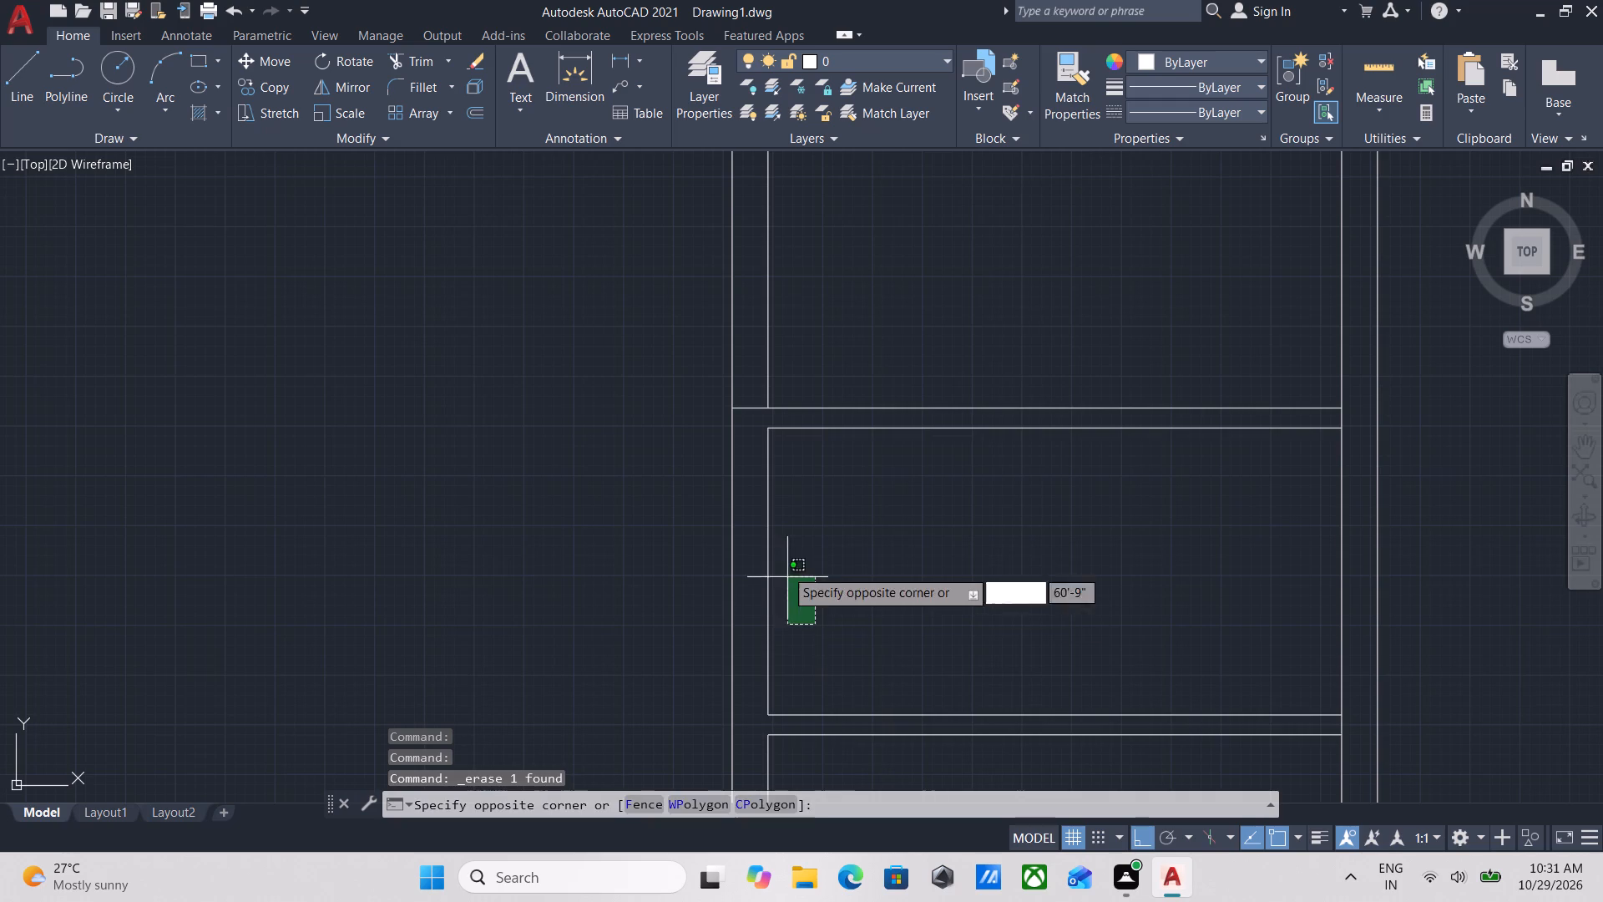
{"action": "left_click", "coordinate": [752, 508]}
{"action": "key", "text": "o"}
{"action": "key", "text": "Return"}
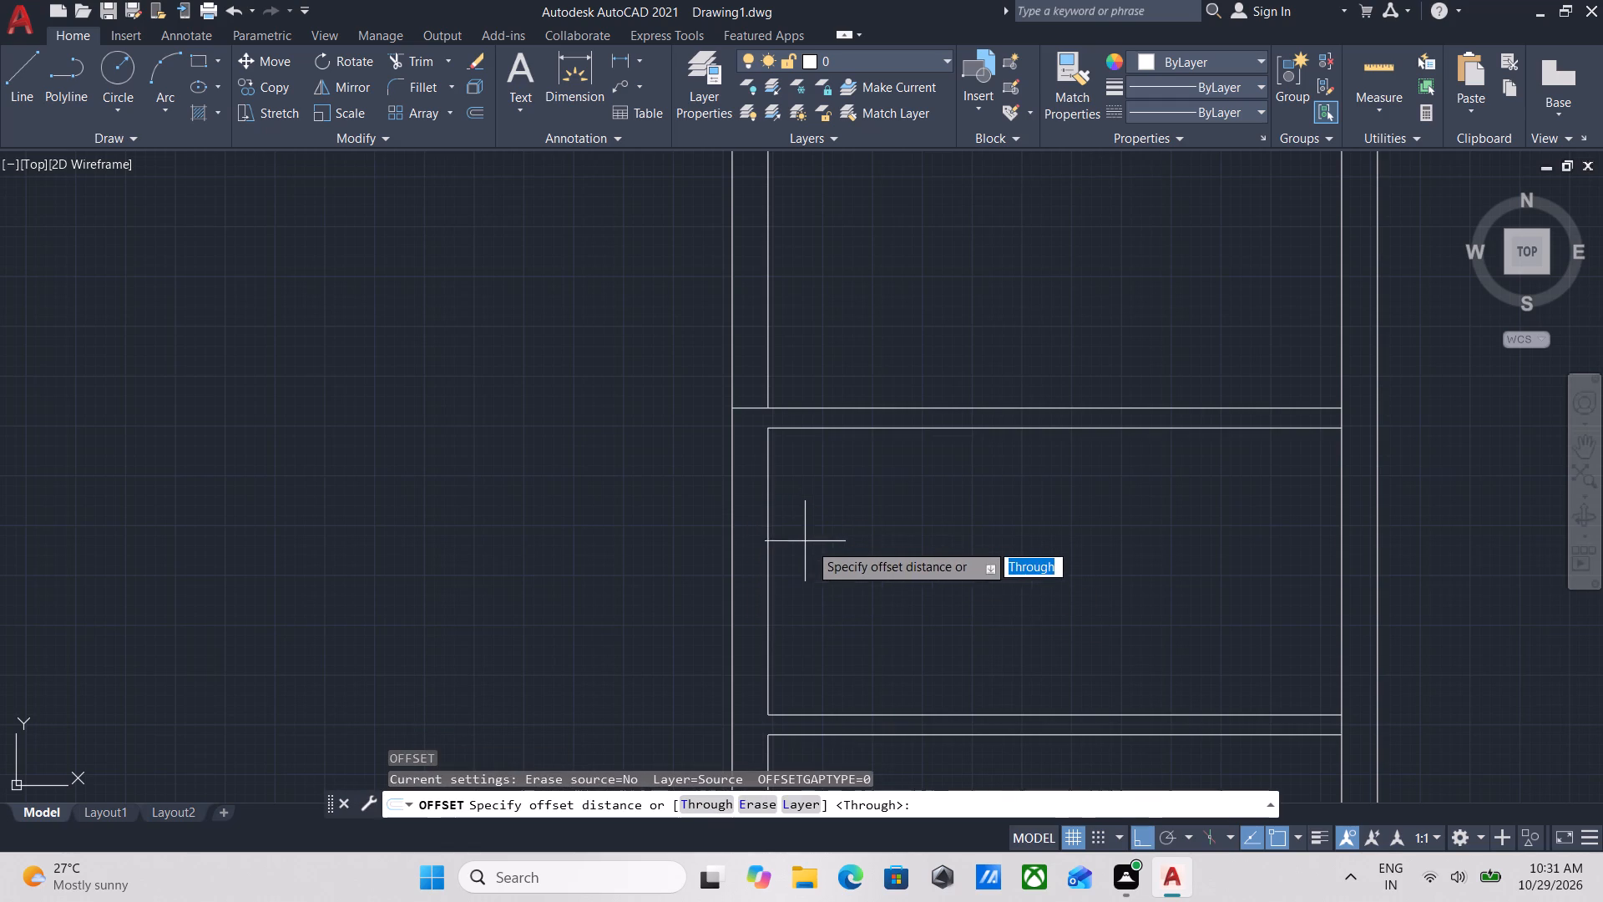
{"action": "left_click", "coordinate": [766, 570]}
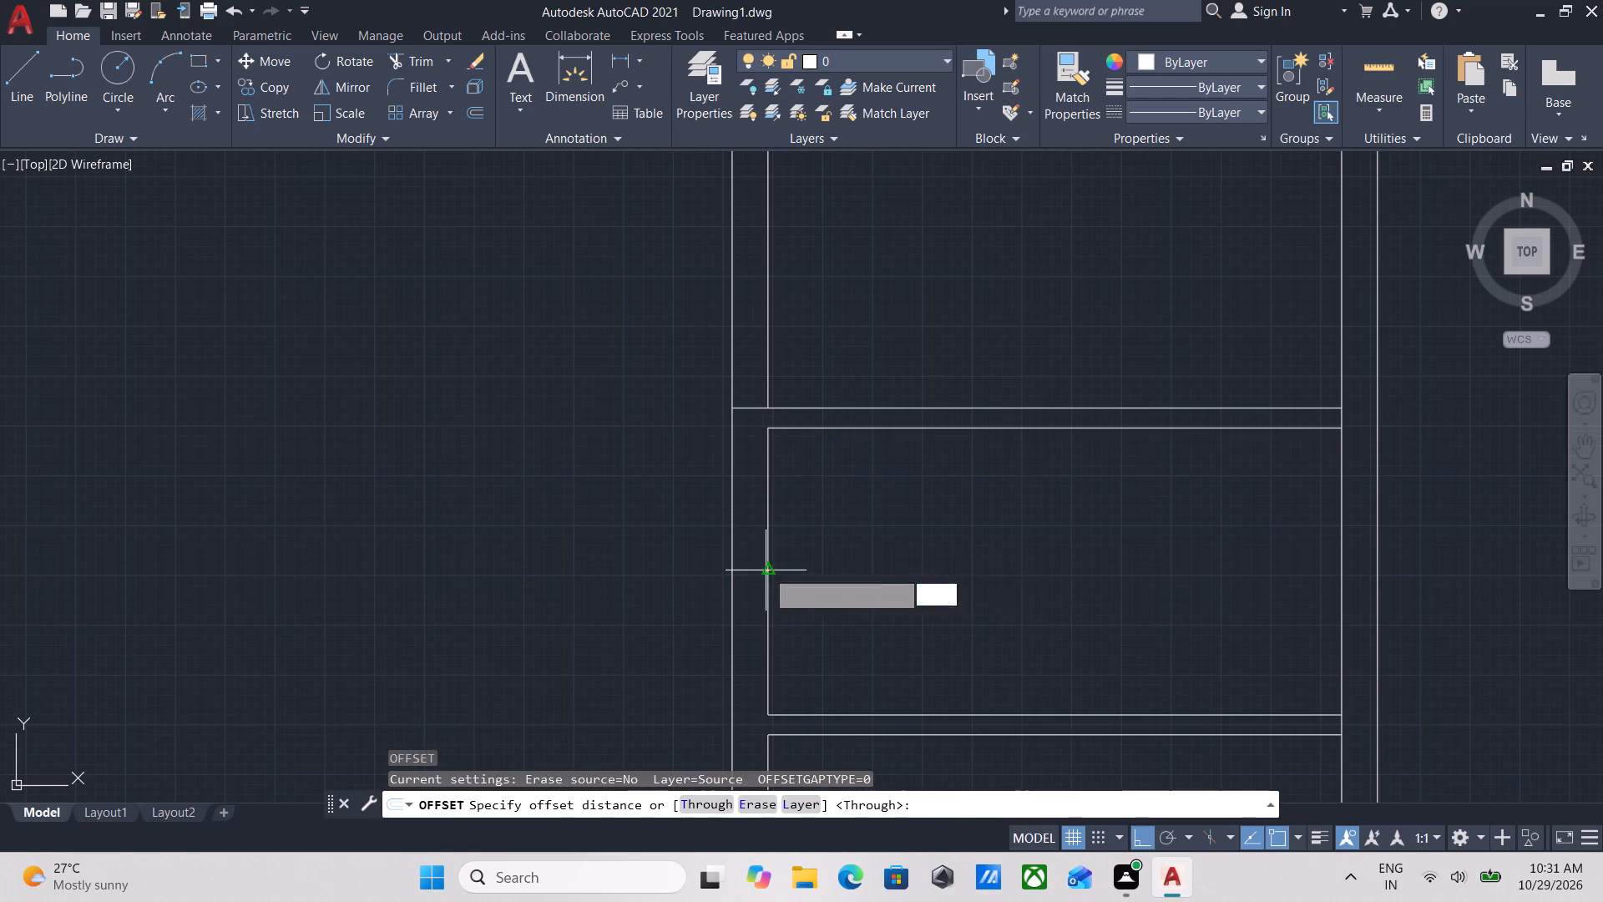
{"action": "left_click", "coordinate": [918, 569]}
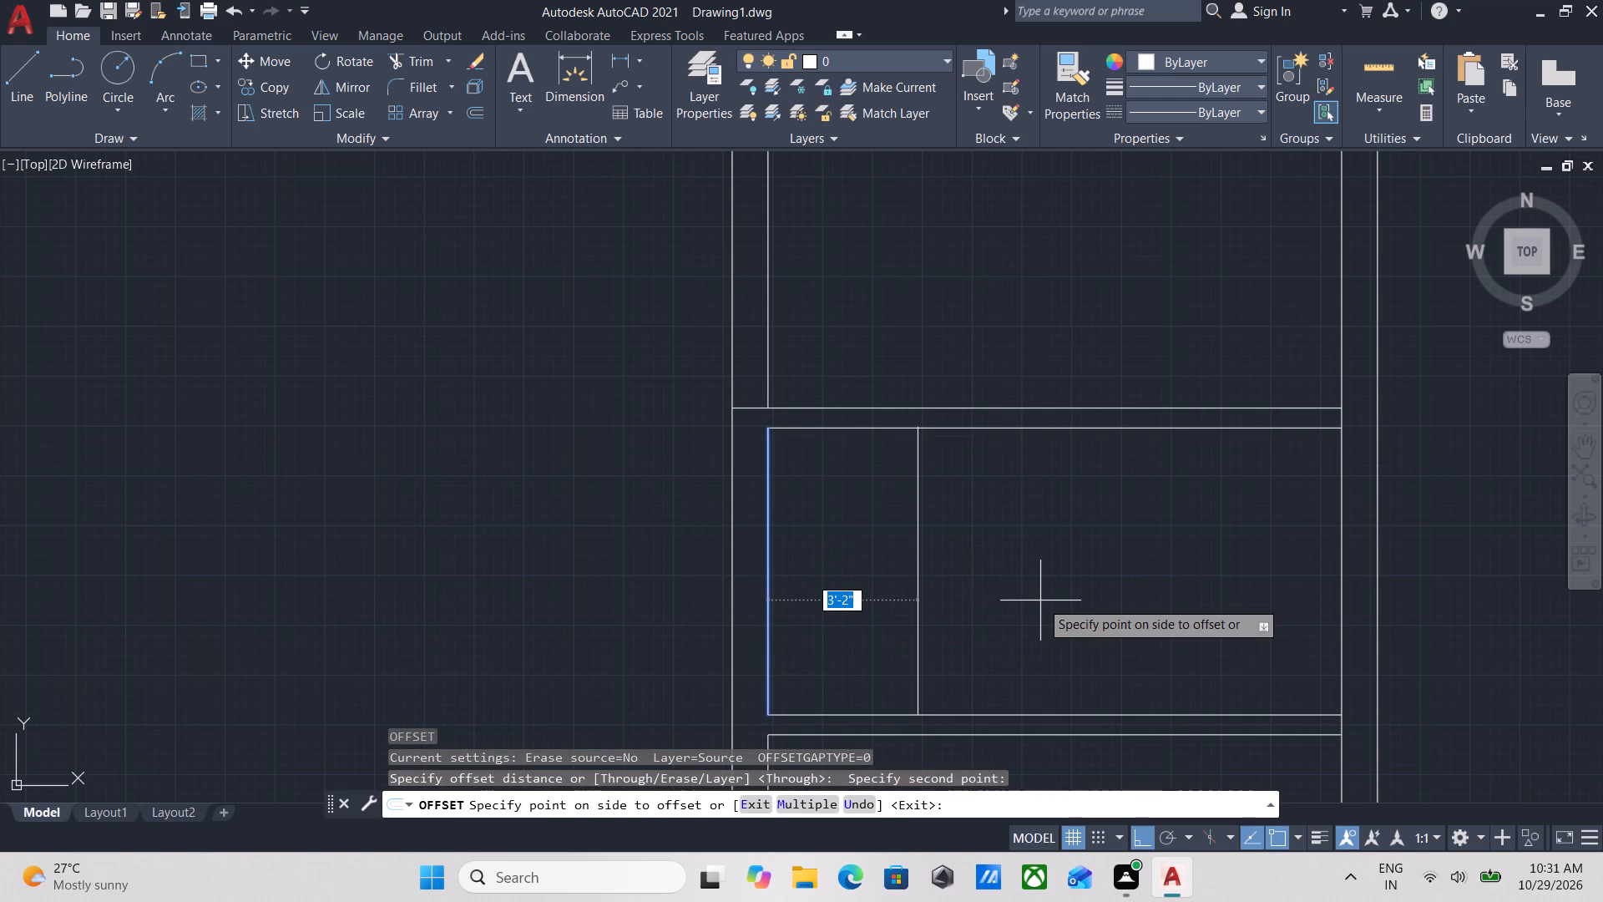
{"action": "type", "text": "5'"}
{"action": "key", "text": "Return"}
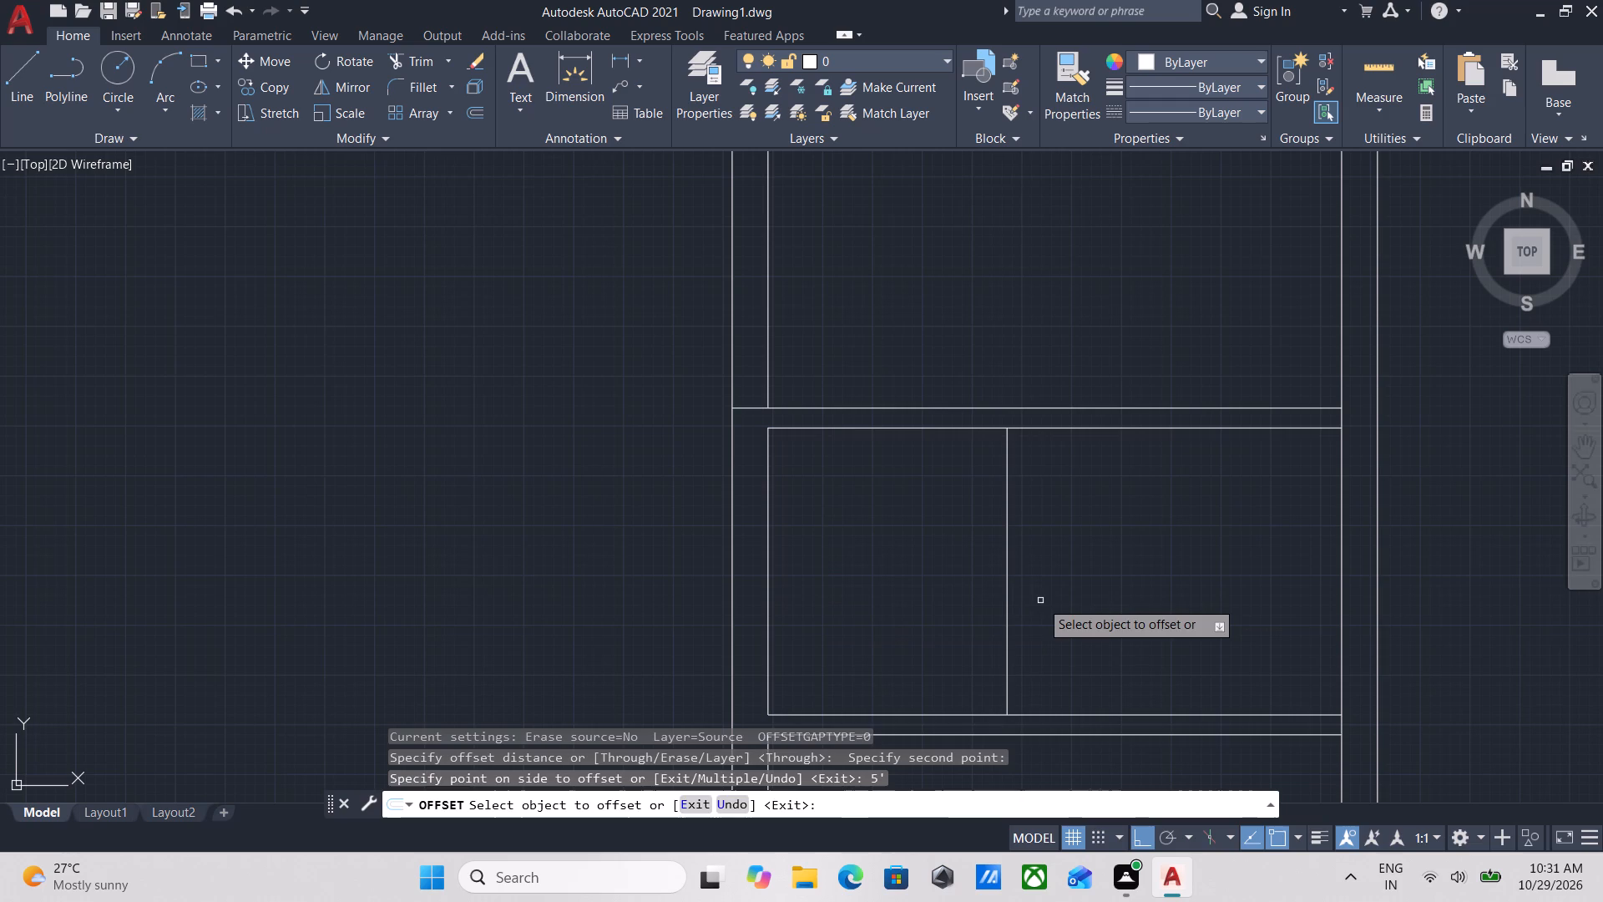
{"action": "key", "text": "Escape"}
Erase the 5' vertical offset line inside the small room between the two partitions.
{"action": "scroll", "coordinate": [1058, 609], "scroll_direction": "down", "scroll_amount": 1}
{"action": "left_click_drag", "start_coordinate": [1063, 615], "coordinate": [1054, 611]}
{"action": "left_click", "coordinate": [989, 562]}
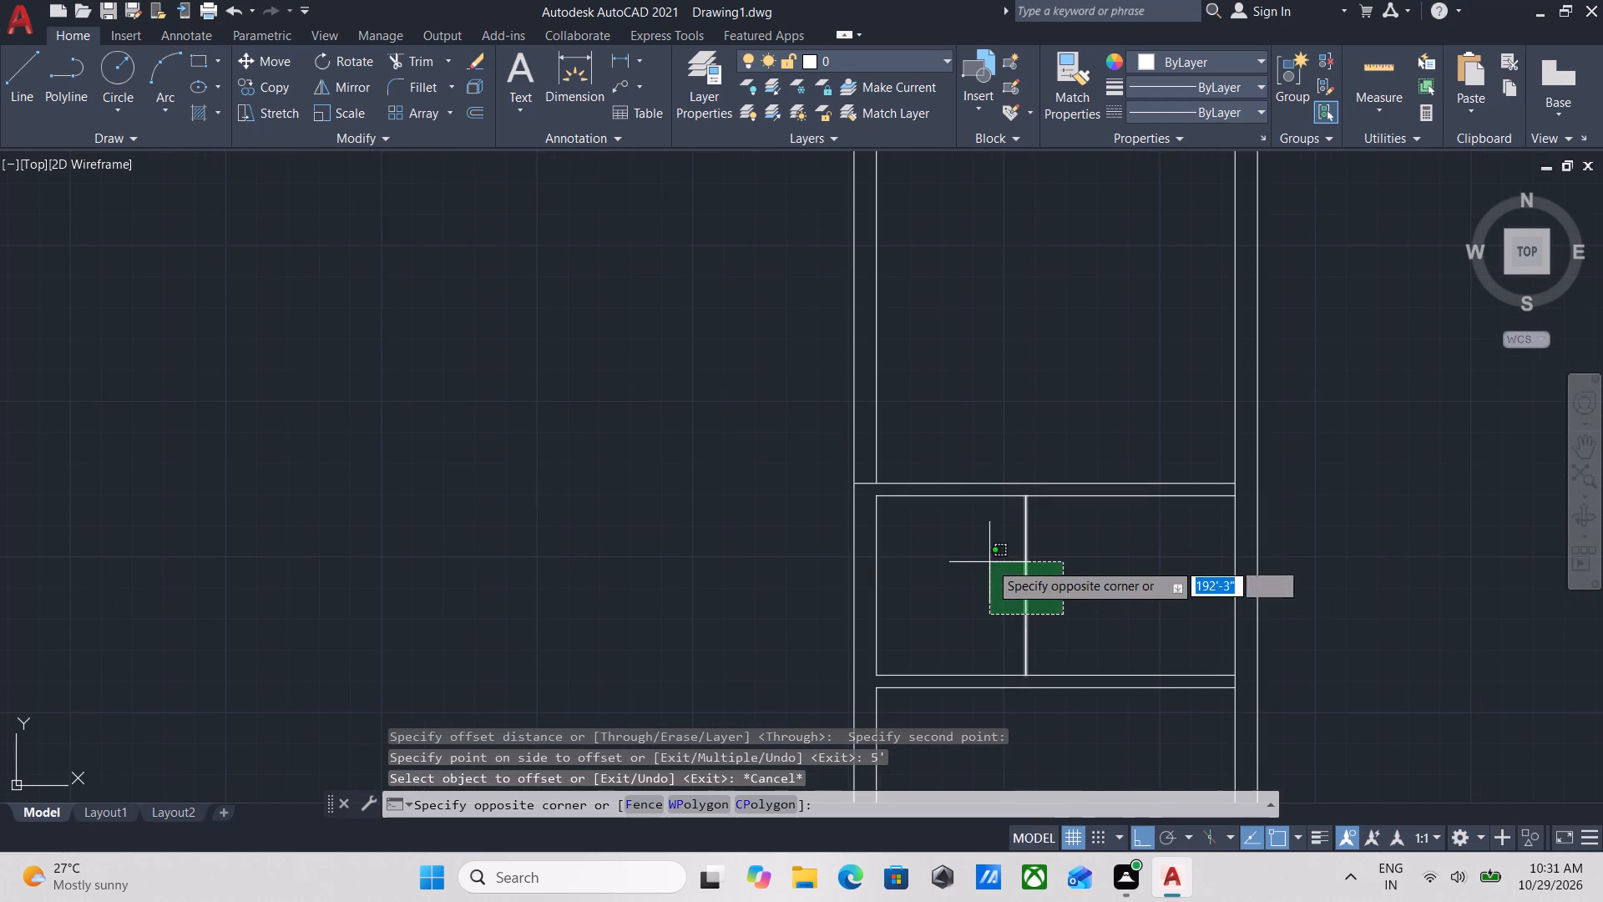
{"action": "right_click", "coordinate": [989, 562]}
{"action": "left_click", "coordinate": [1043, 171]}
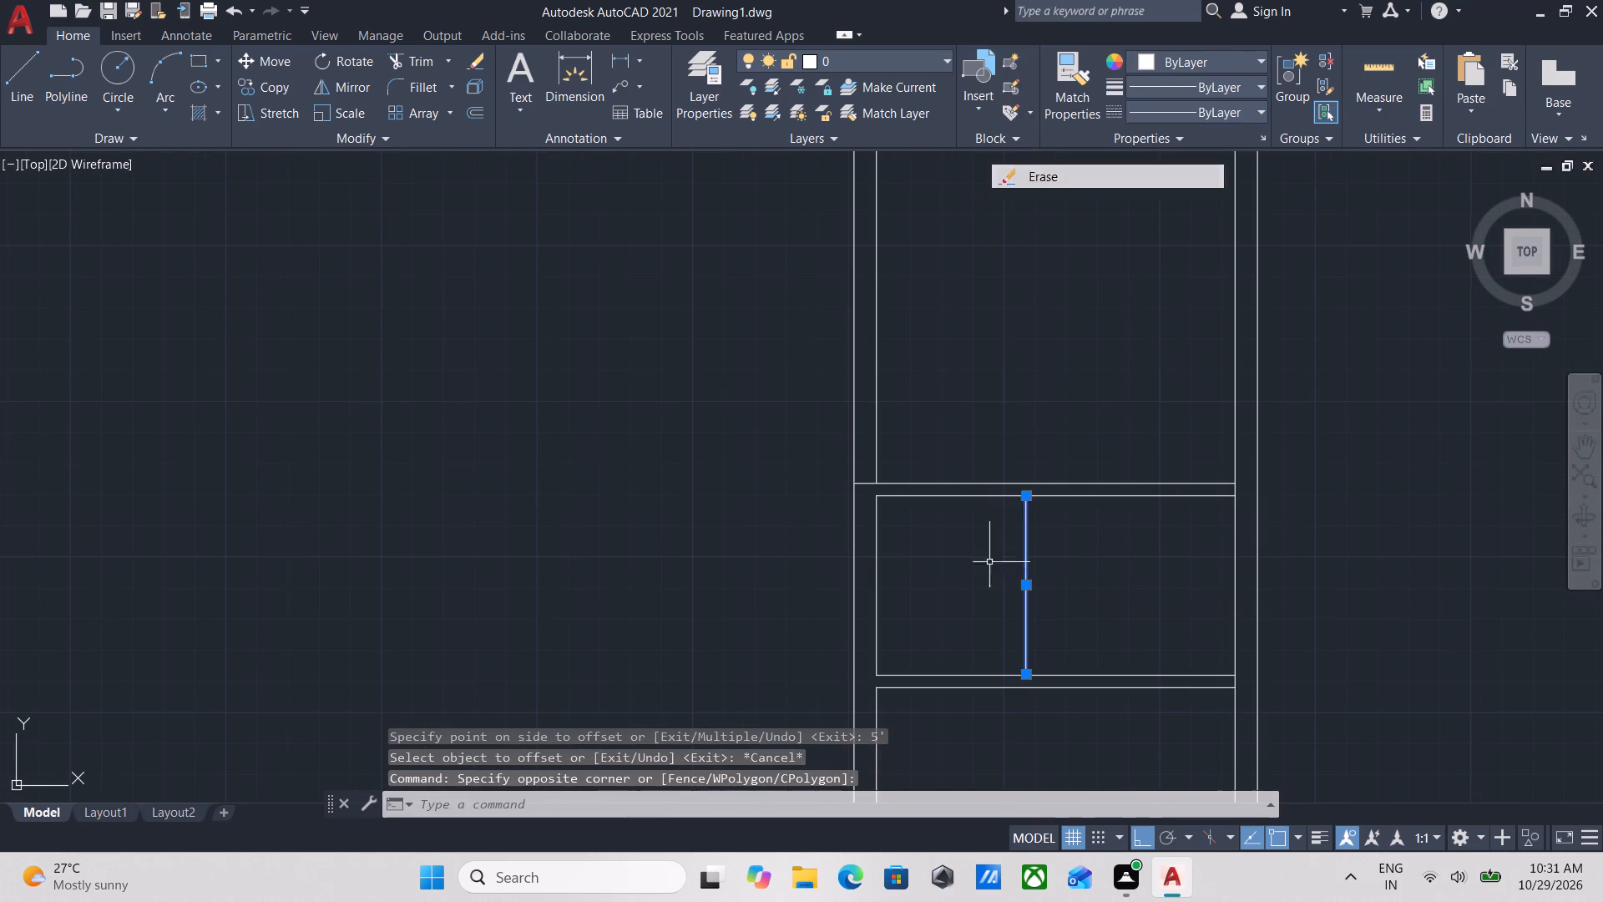
Offset the west wall's inner line 7' east within the small room between the two partitions.
{"action": "left_click", "coordinate": [894, 626]}
{"action": "left_click", "coordinate": [866, 563]}
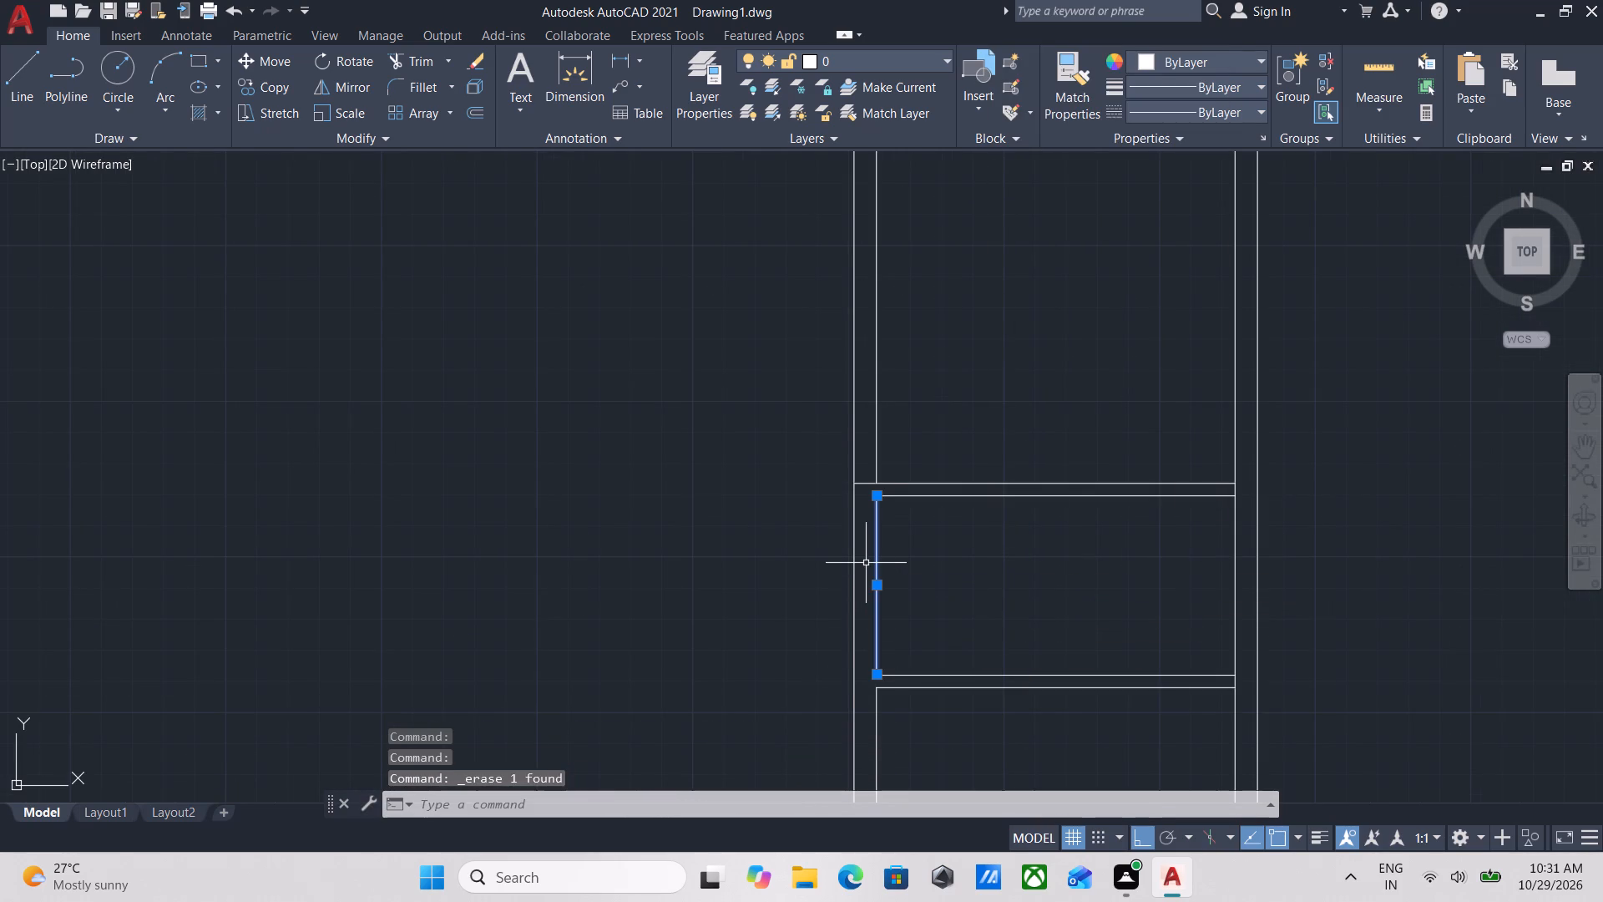
{"action": "key", "text": "o"}
{"action": "key", "text": "Return"}
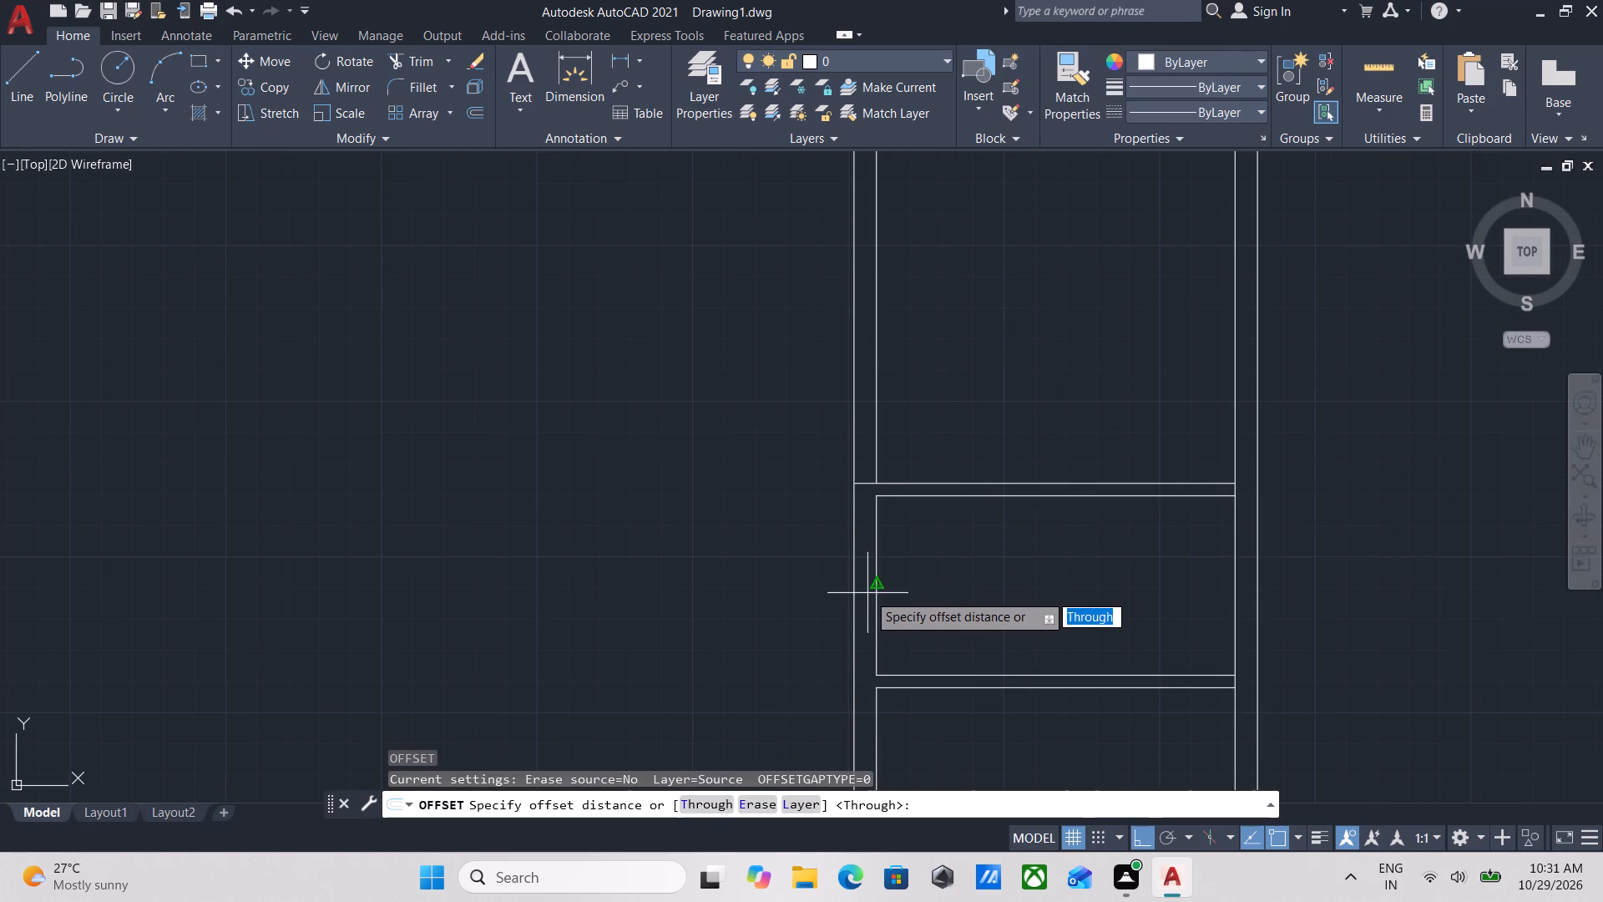
{"action": "left_click", "coordinate": [871, 583]}
{"action": "left_click", "coordinate": [1142, 578]}
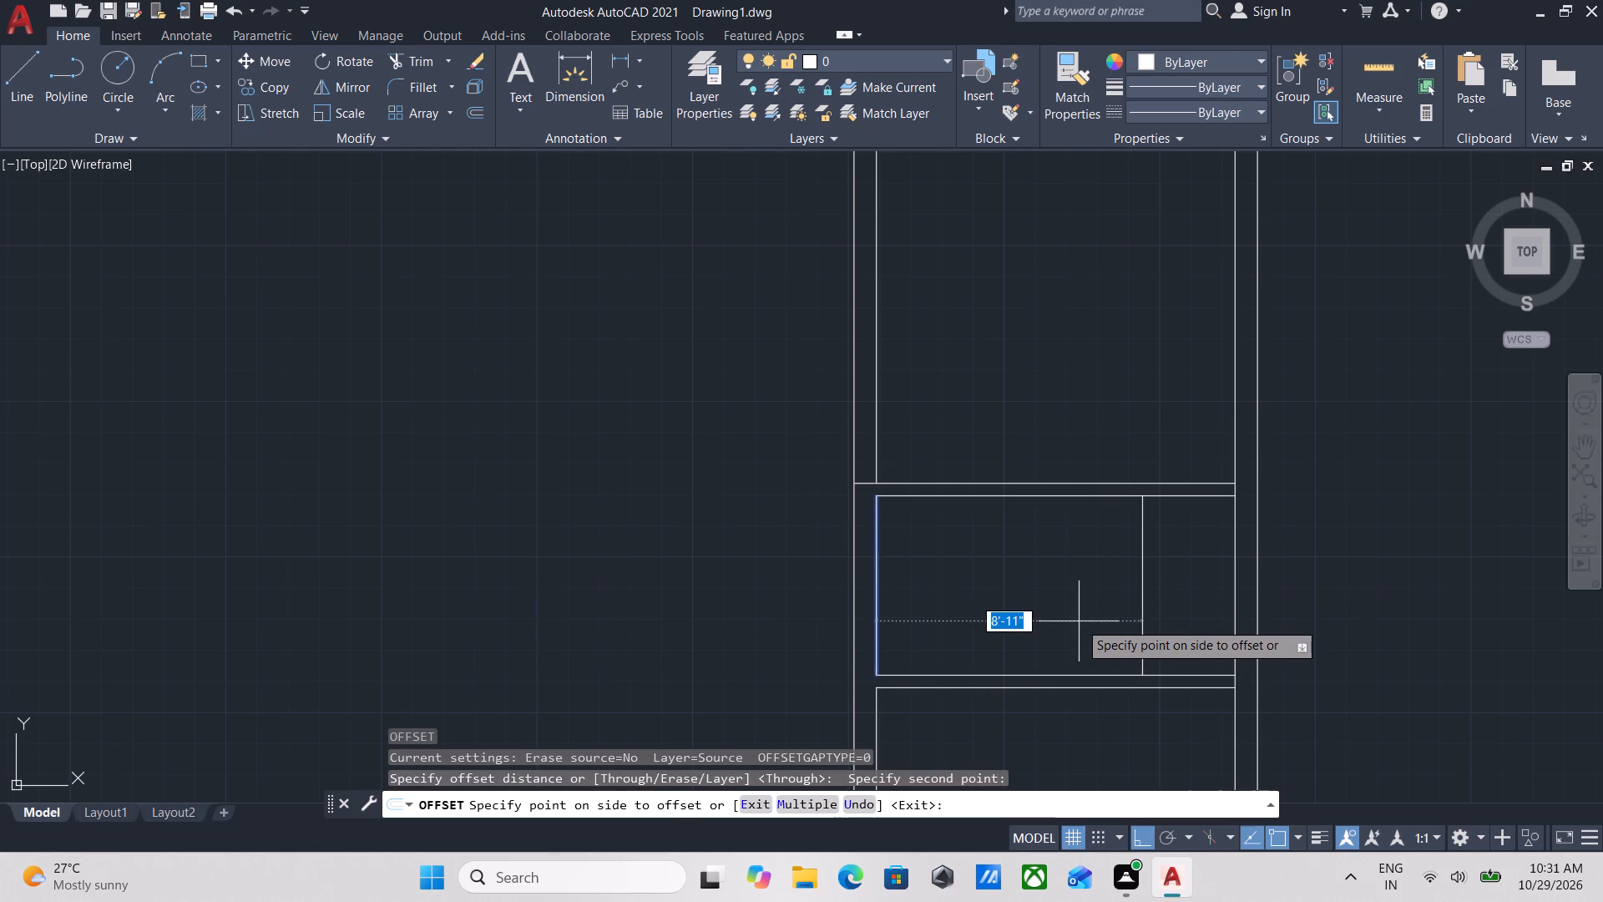
{"action": "type", "text": "7'"}
{"action": "key", "text": "Return"}
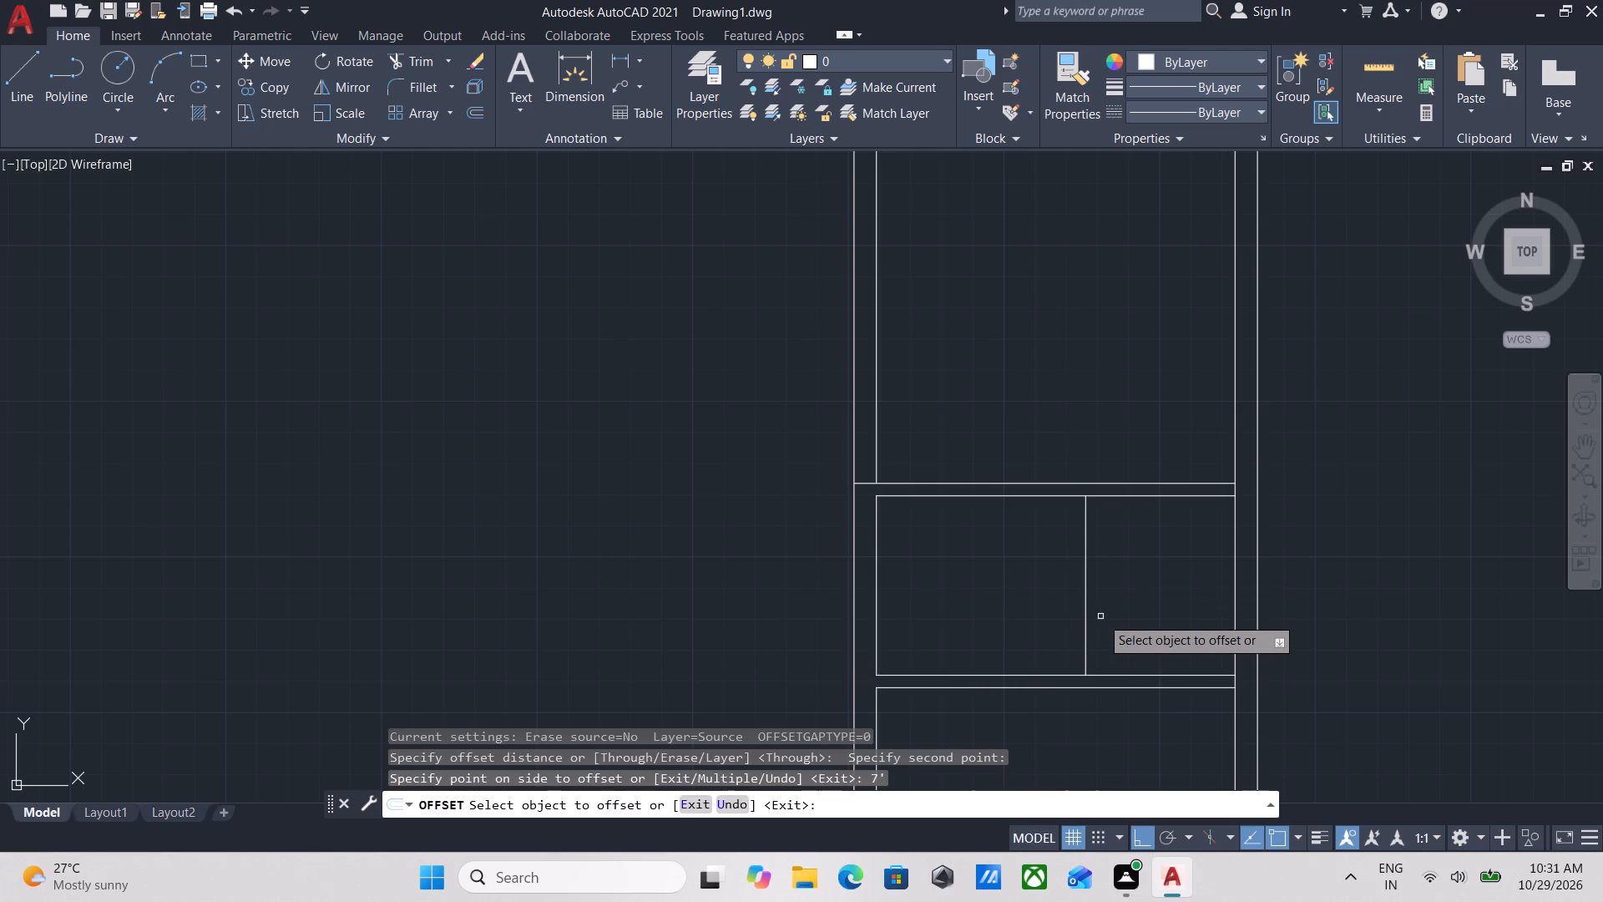
Offset the small room's new vertical line 5" east to form a vertical partition.
{"action": "left_click", "coordinate": [1084, 609]}
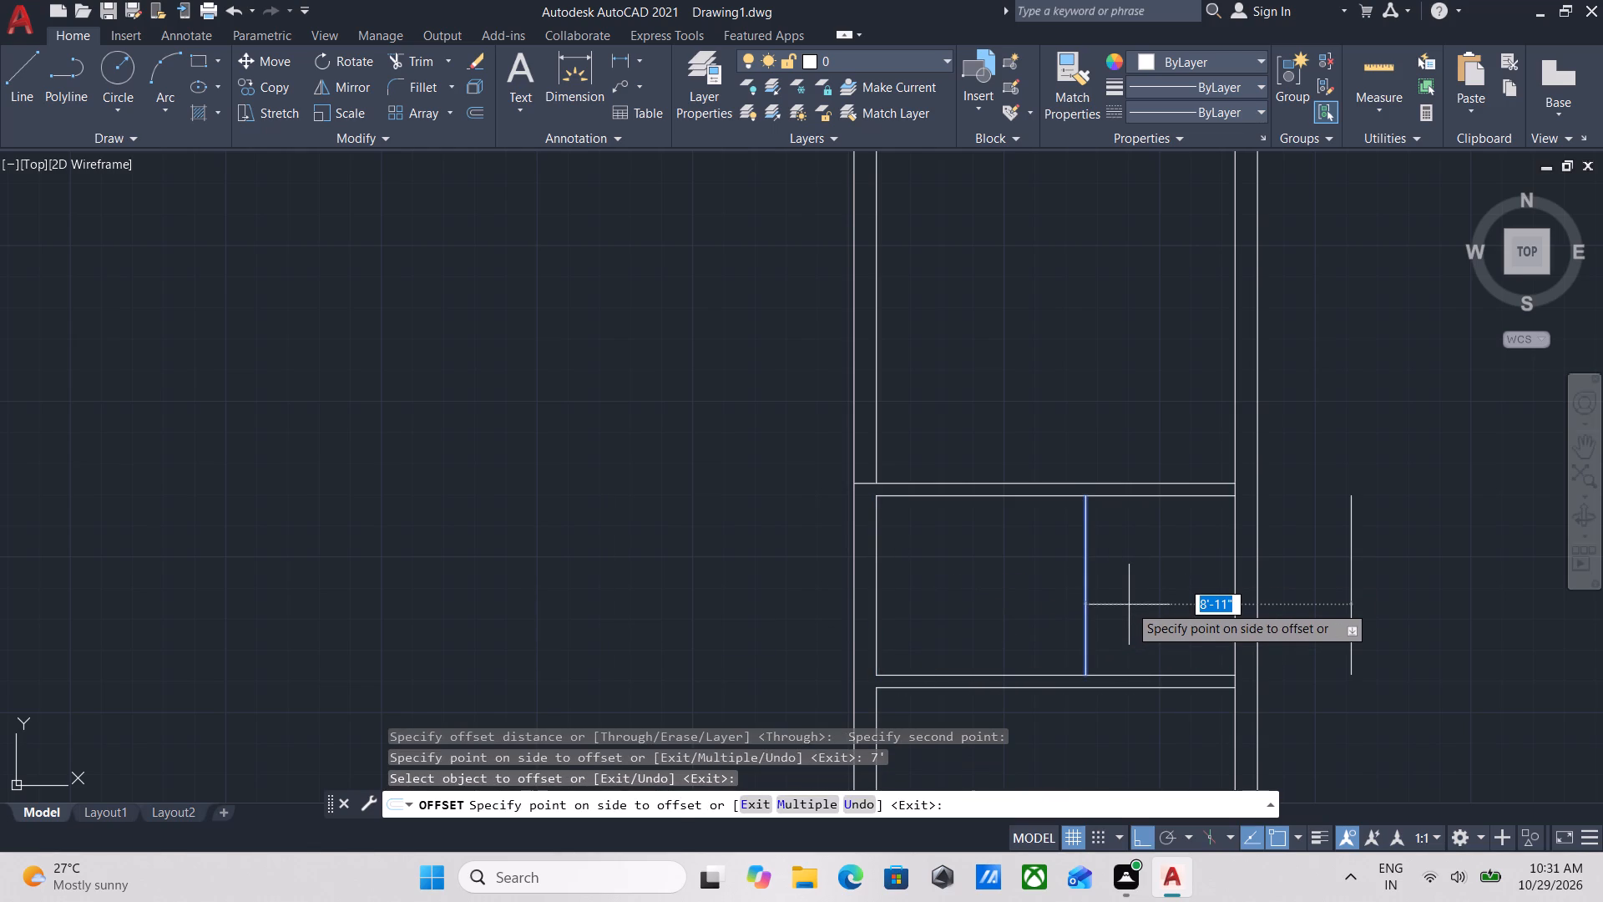
{"action": "key", "text": "5"}
{"action": "key", "text": "shift+quotedbl"}
{"action": "key", "text": "Return"}
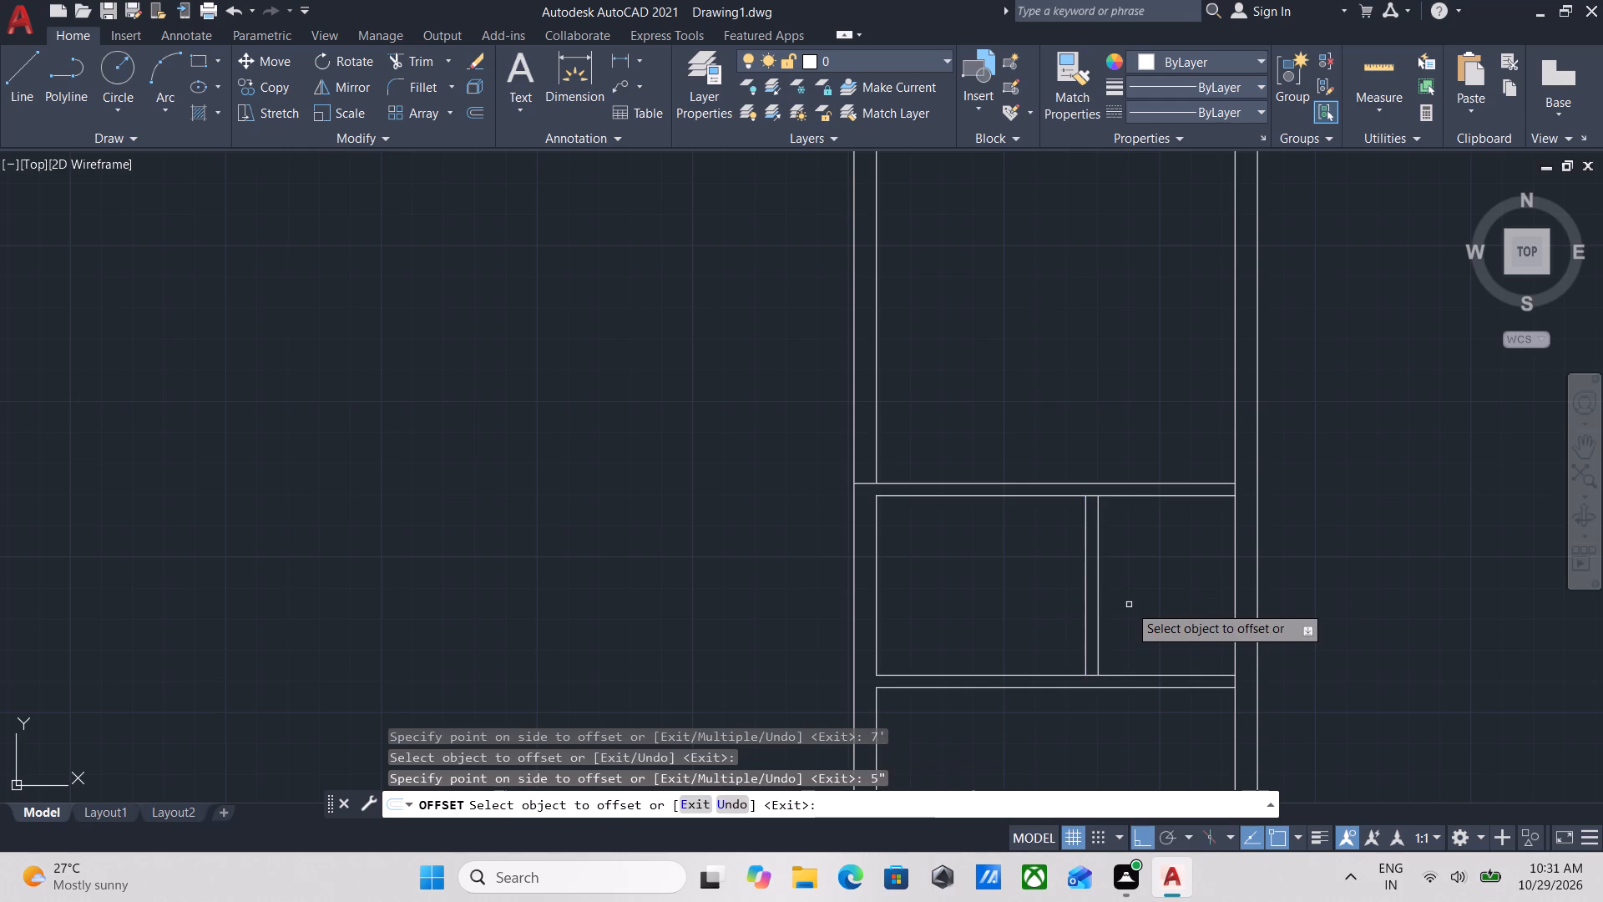
{"action": "key", "text": "Escape"}
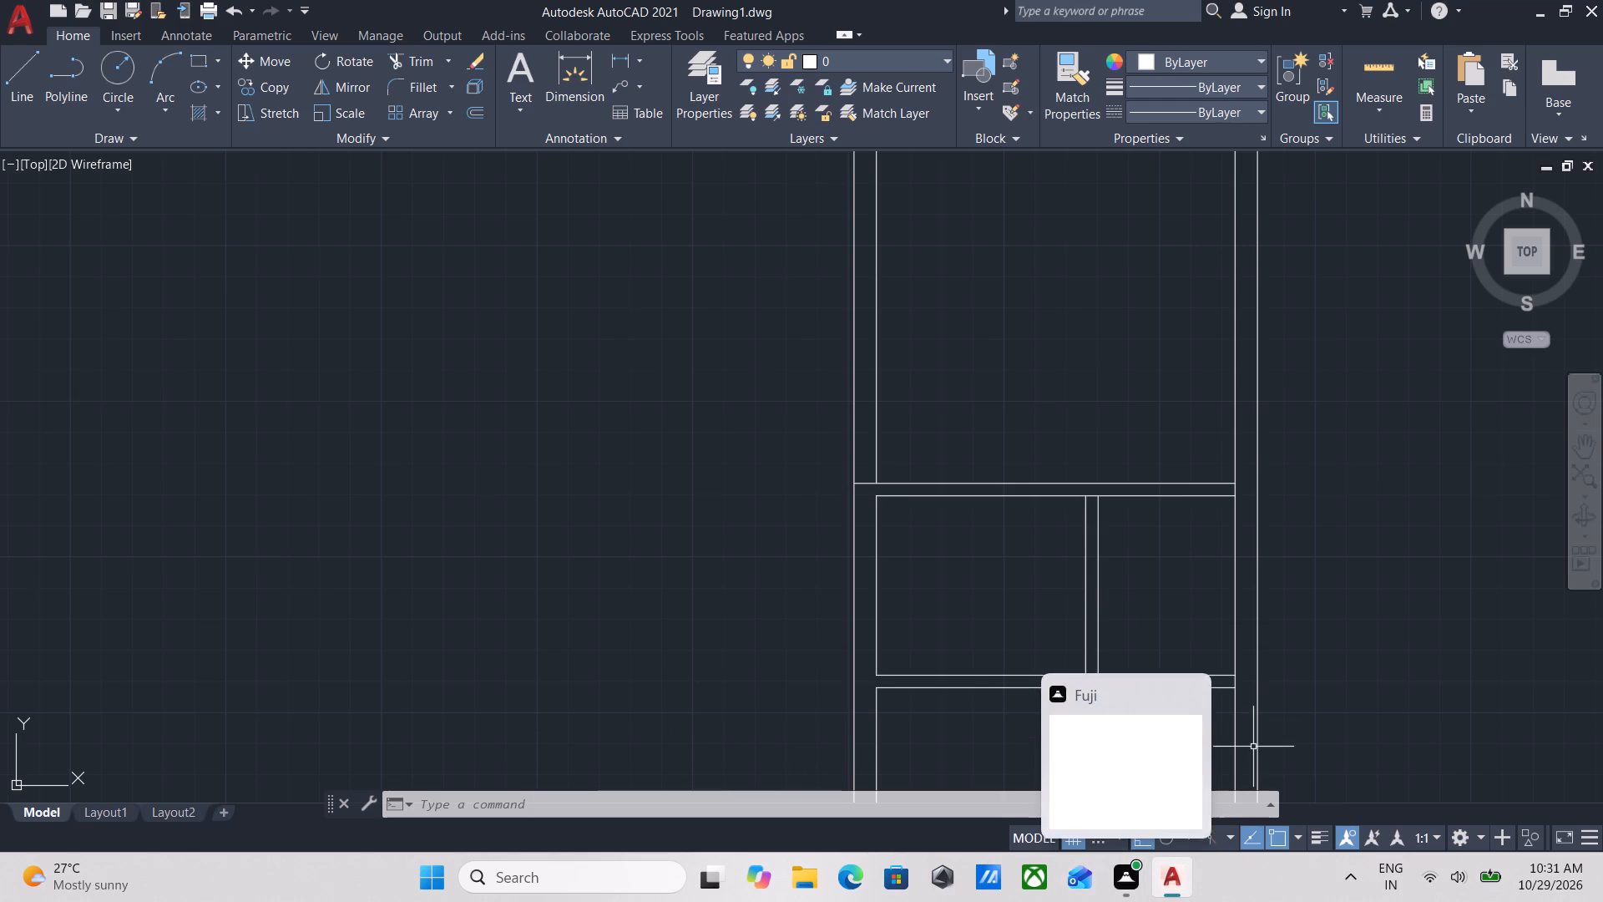
{"action": "scroll", "coordinate": [1173, 556], "scroll_direction": "up", "scroll_amount": 1}
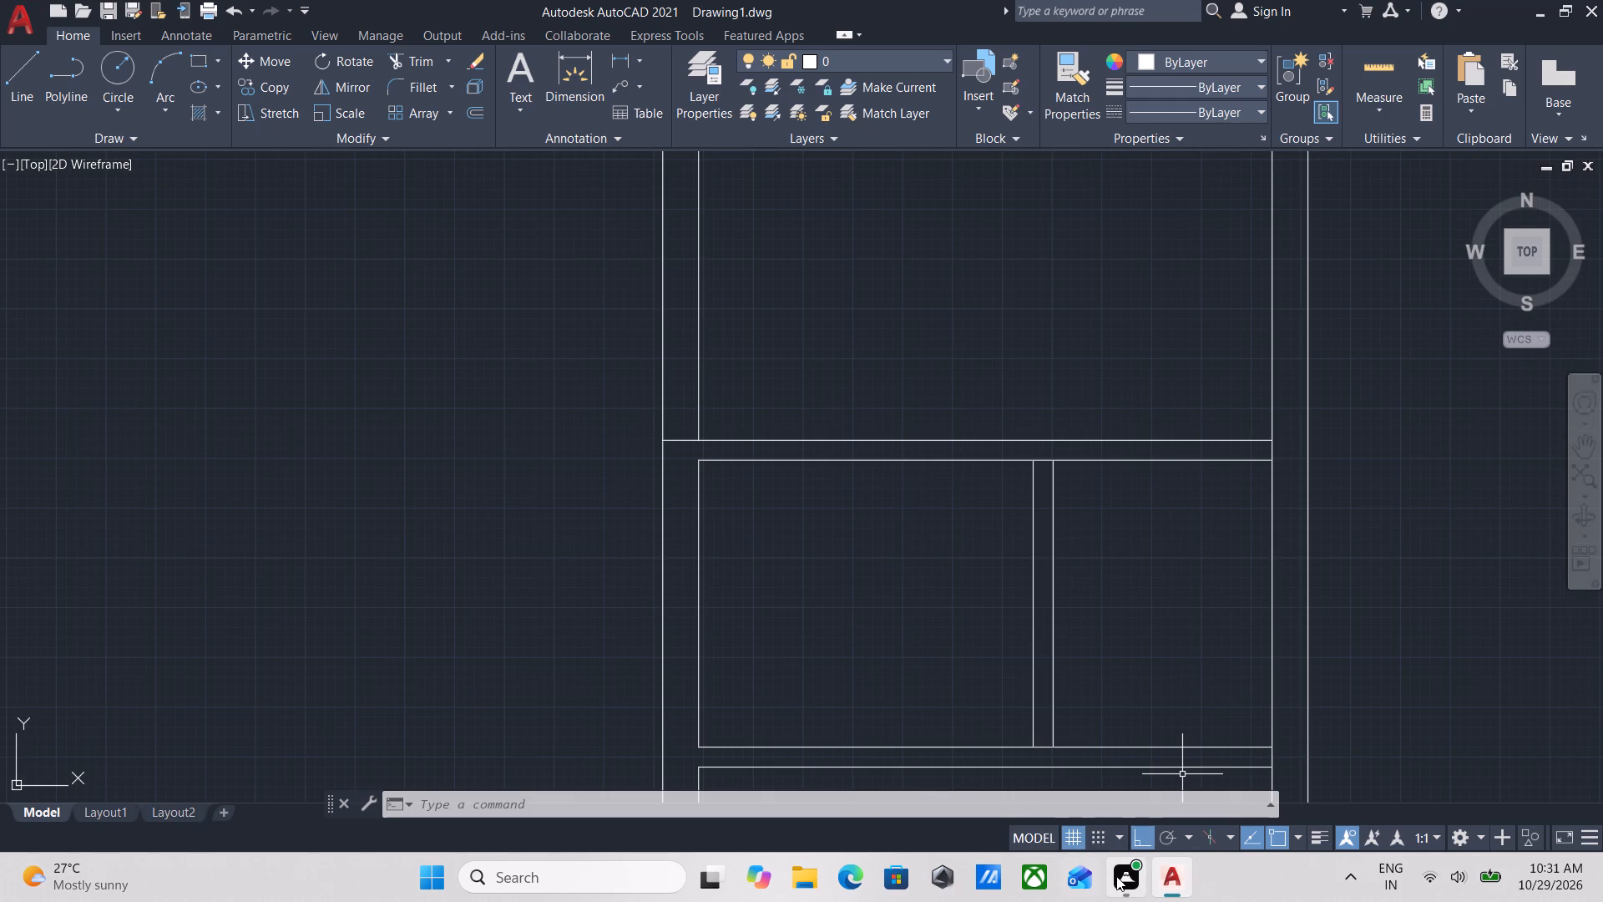
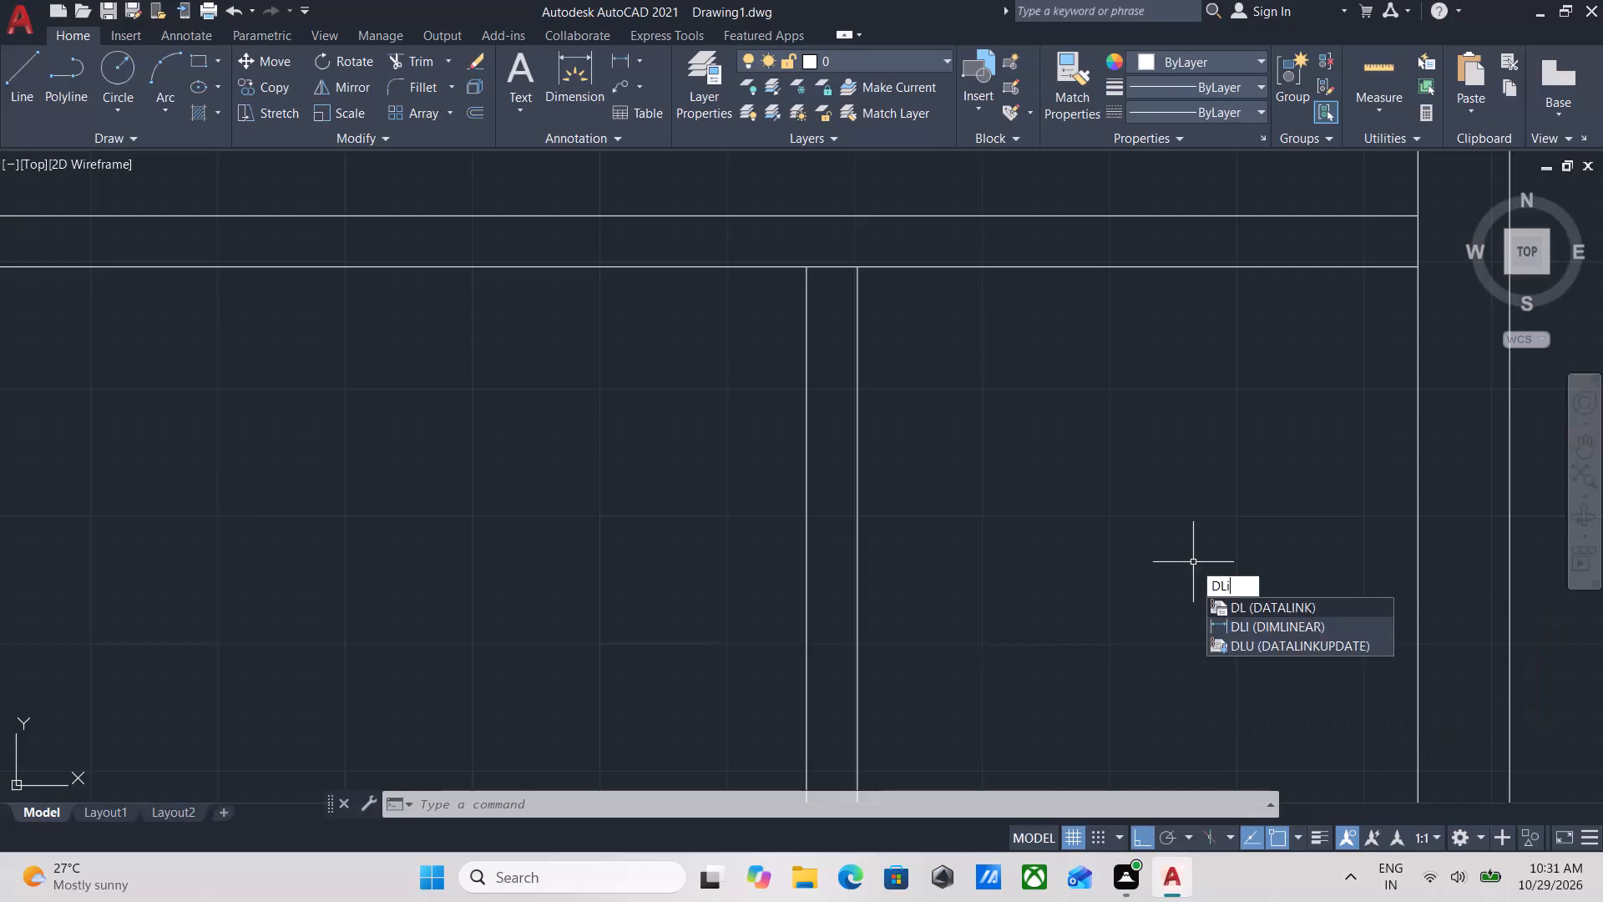
Measure the horizontal gap between the small room's vertical partition and the east wall with a linear dimension.
{"action": "key", "text": "Return"}
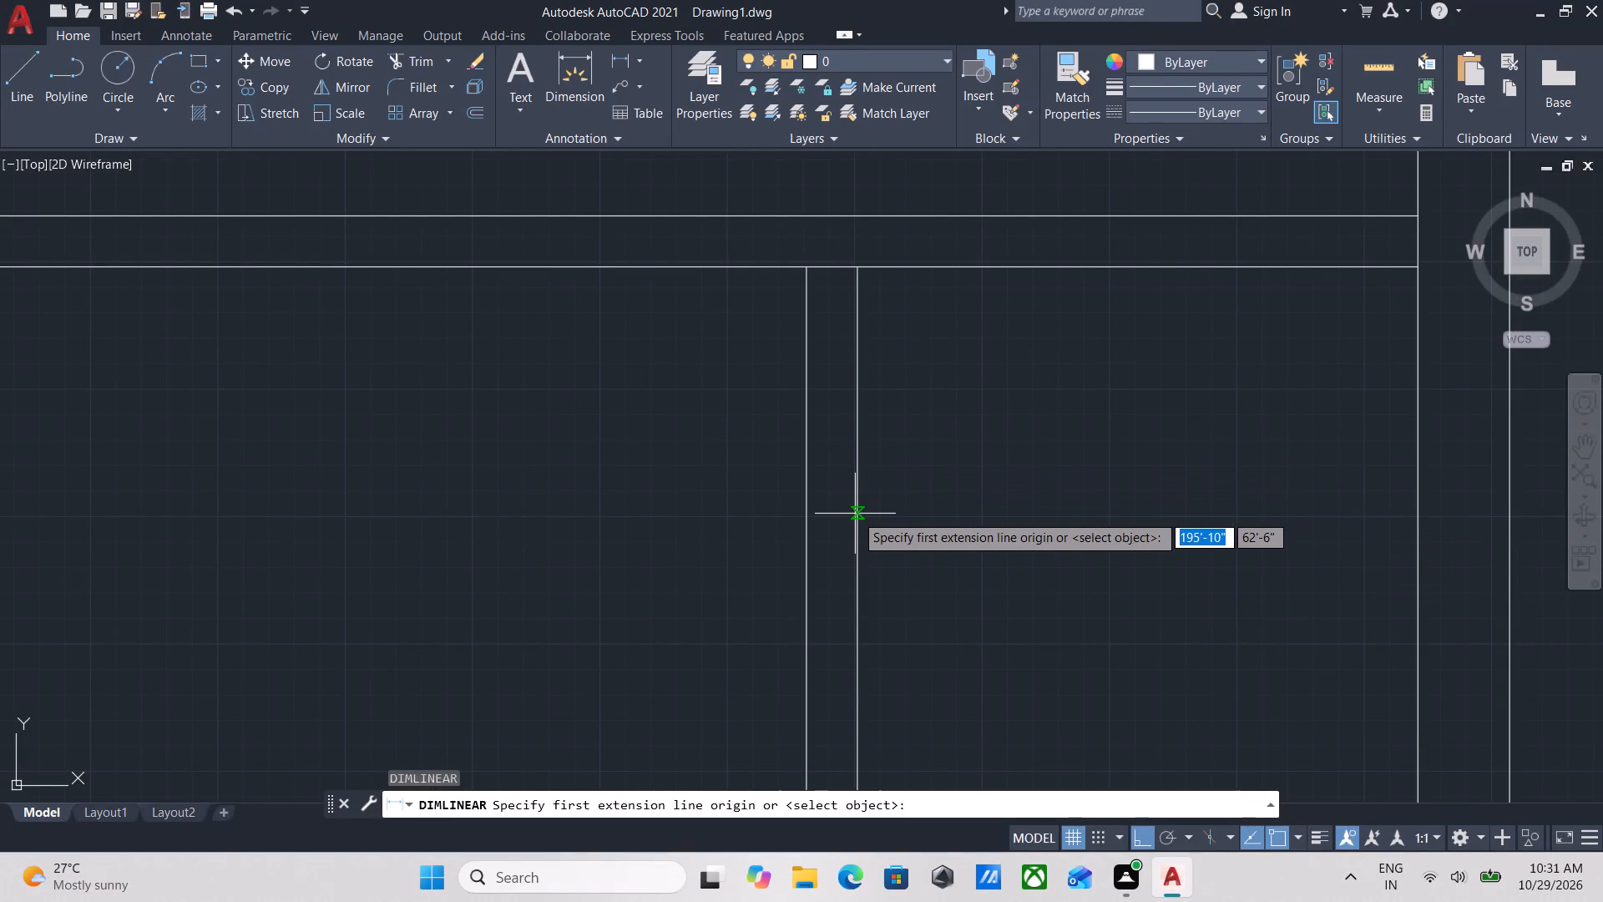
{"action": "left_click", "coordinate": [857, 518]}
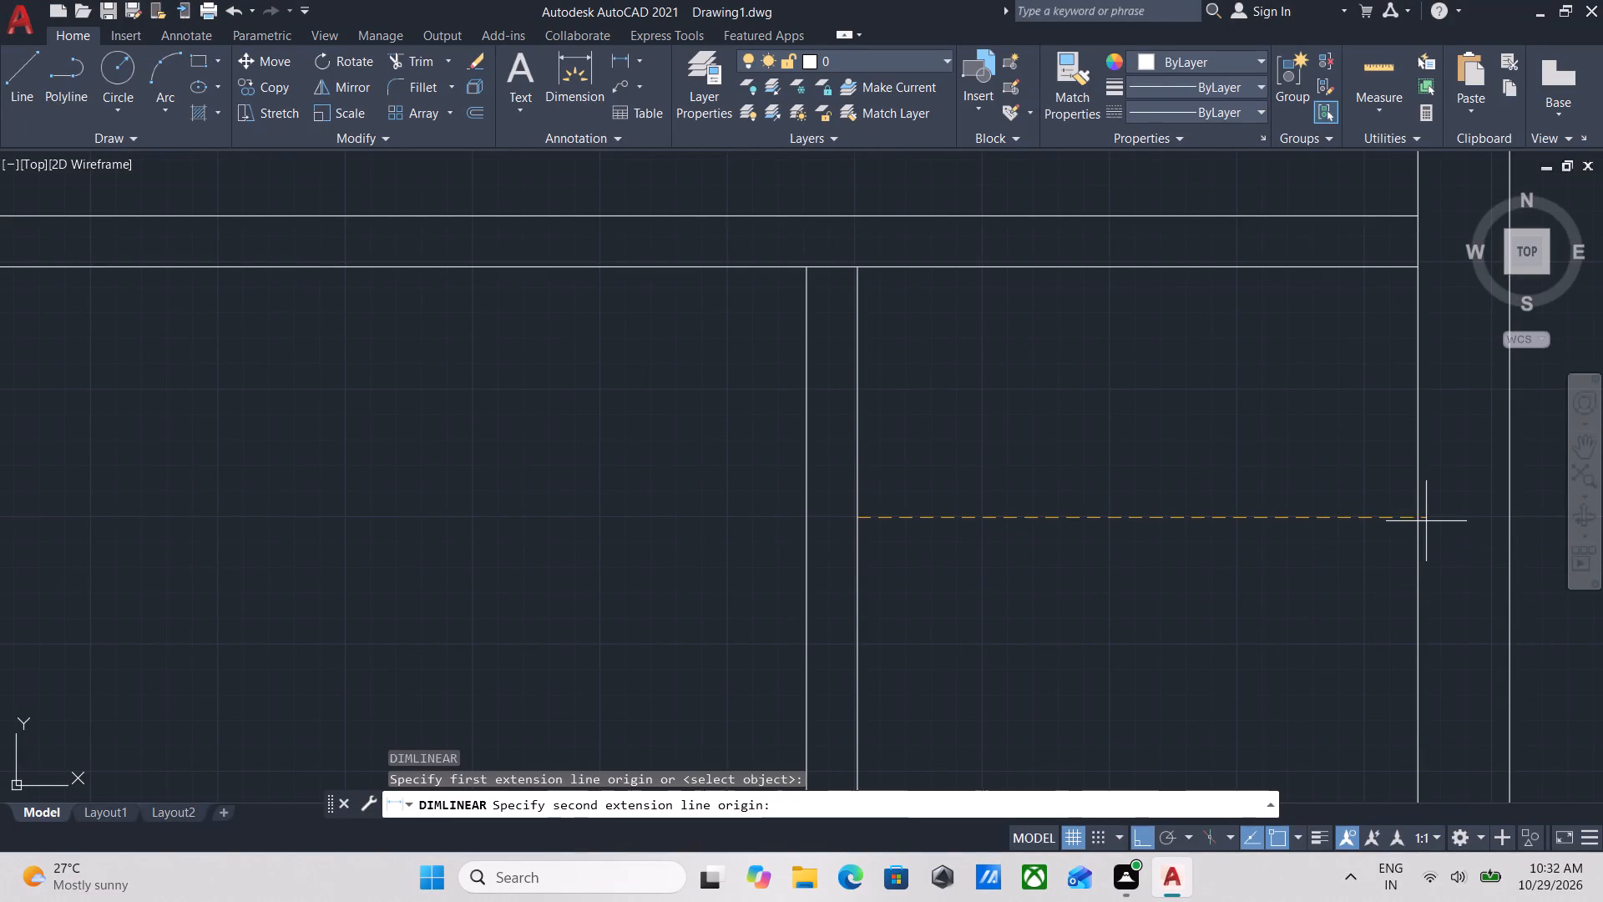
{"action": "left_click", "coordinate": [1426, 521]}
{"action": "key", "text": "Escape"}
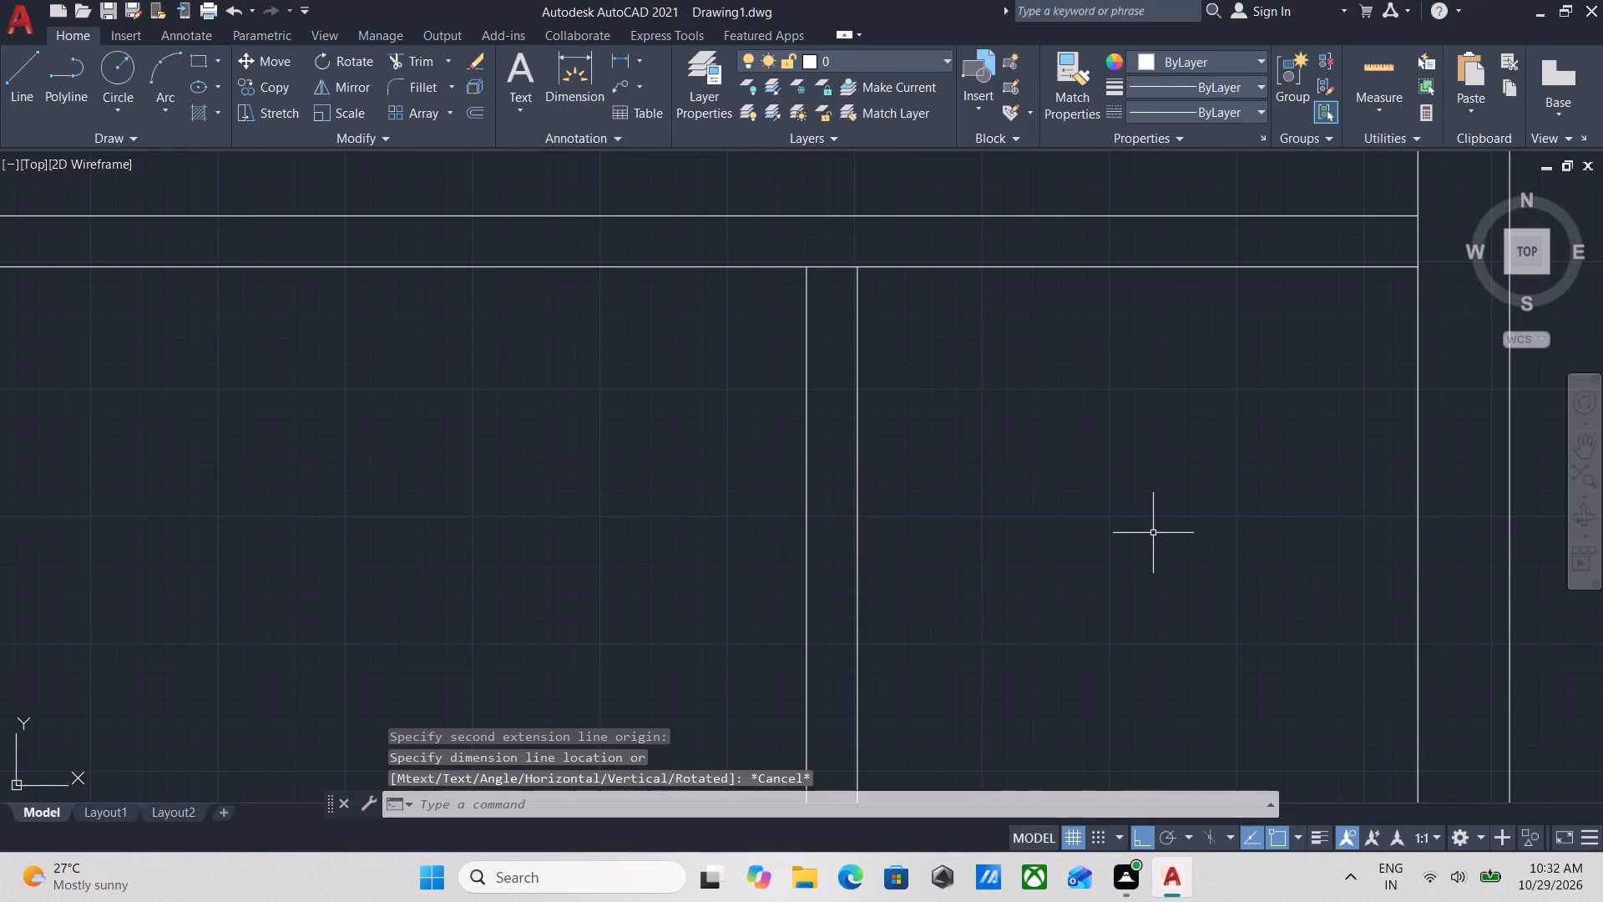
Set the Standard dimension style's primary units to Engineering format with 0'-0" precision.
{"action": "type", "text": "dimsty"}
{"action": "type", "text": "le"}
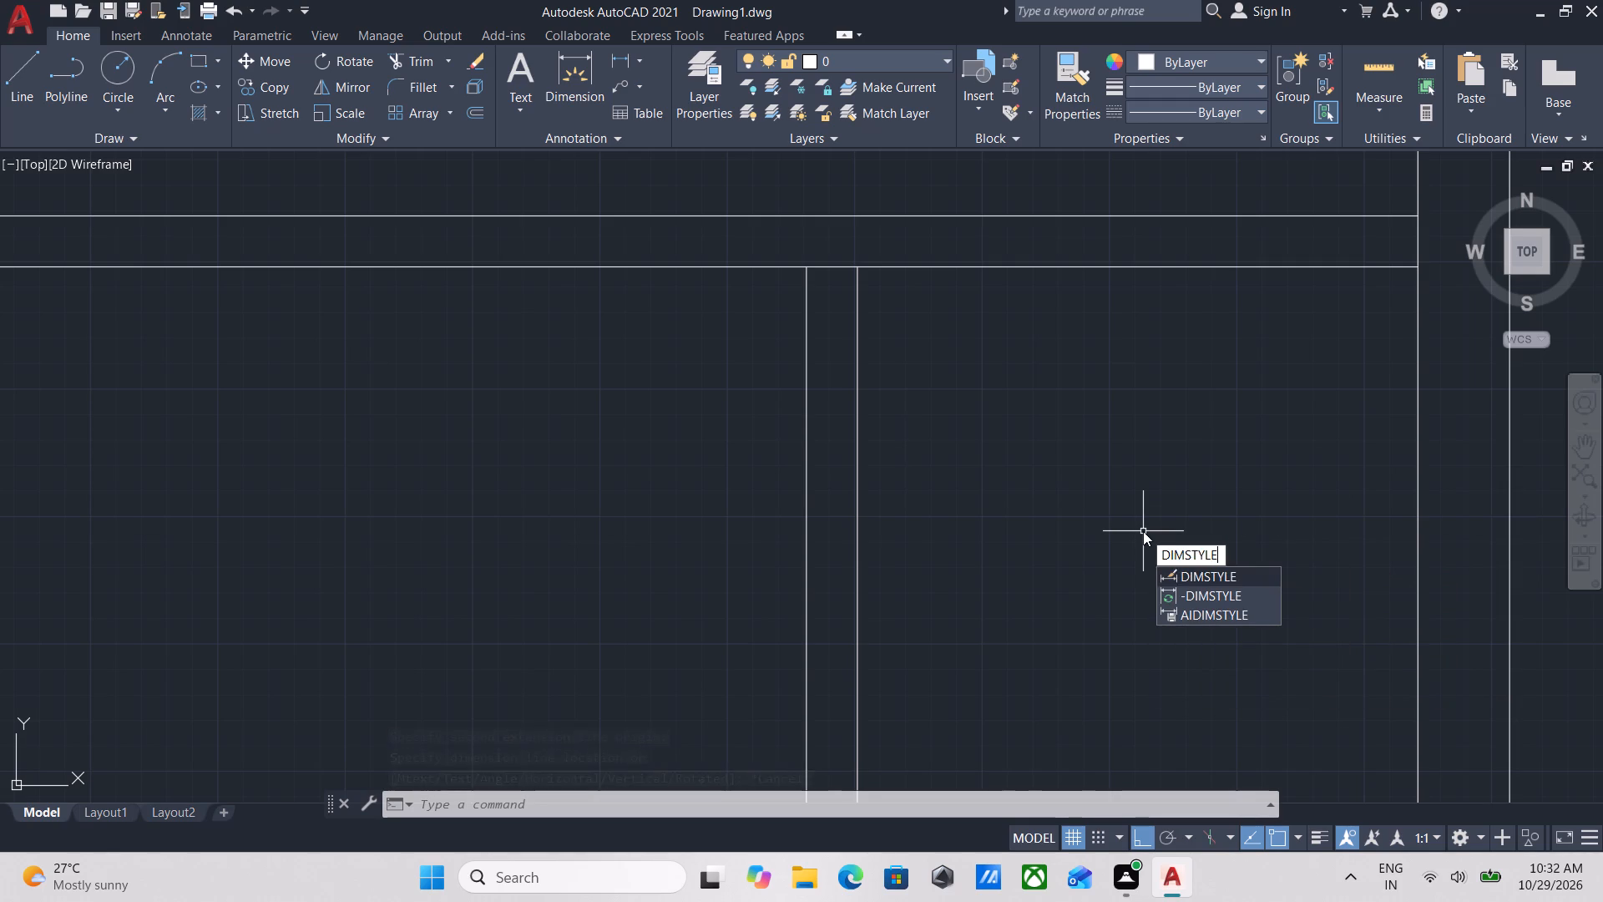
{"action": "key", "text": "Return"}
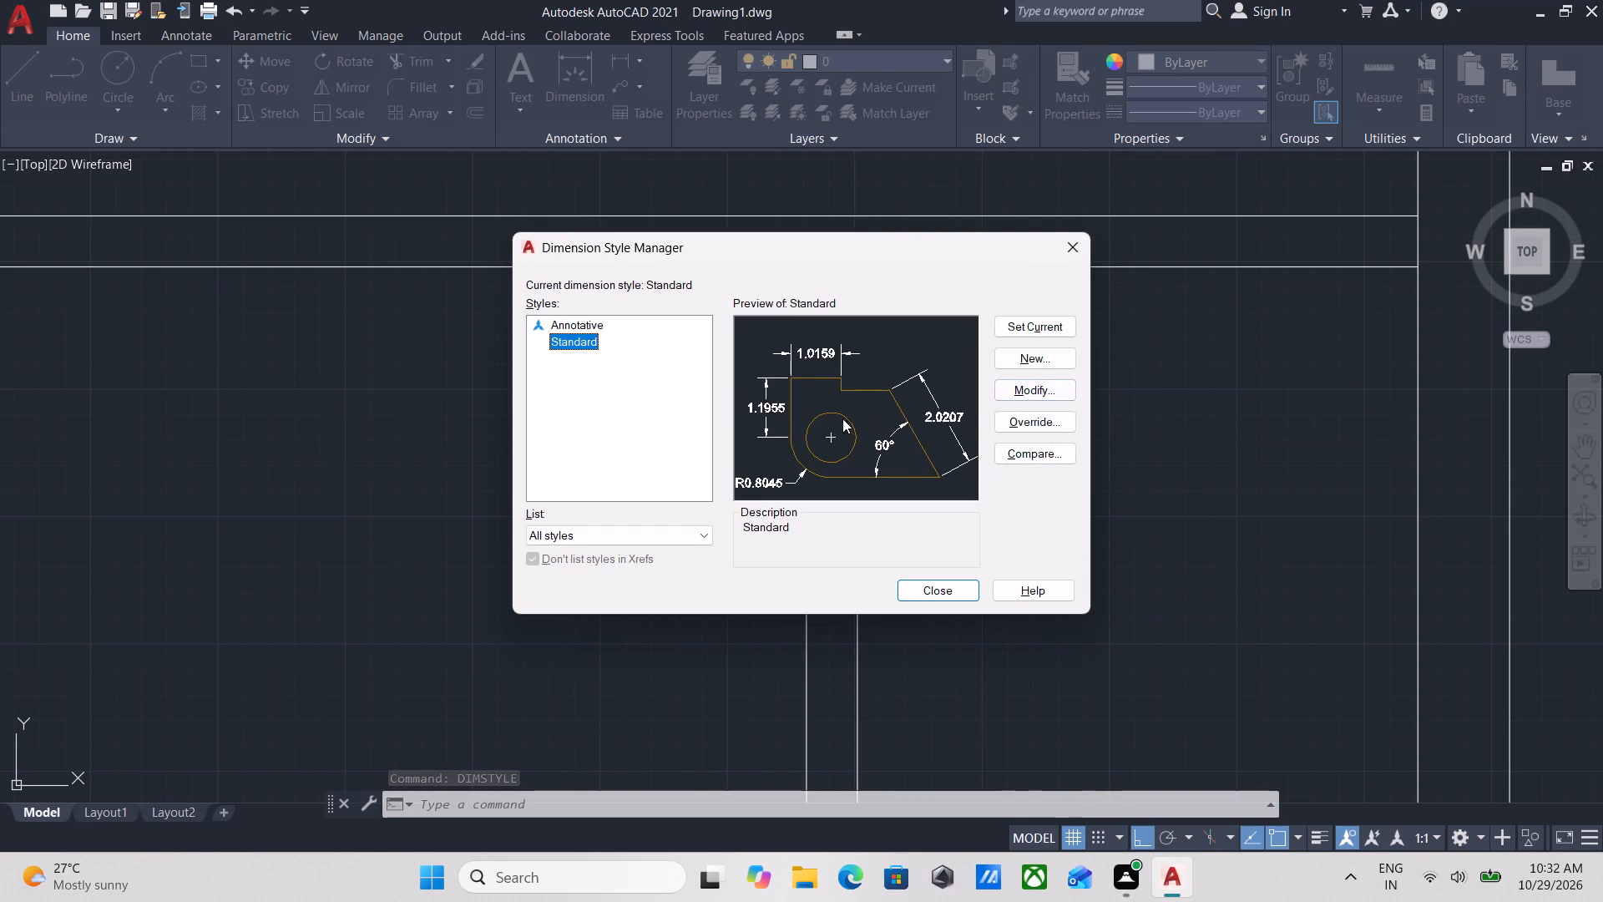
{"action": "left_click", "coordinate": [1048, 362]}
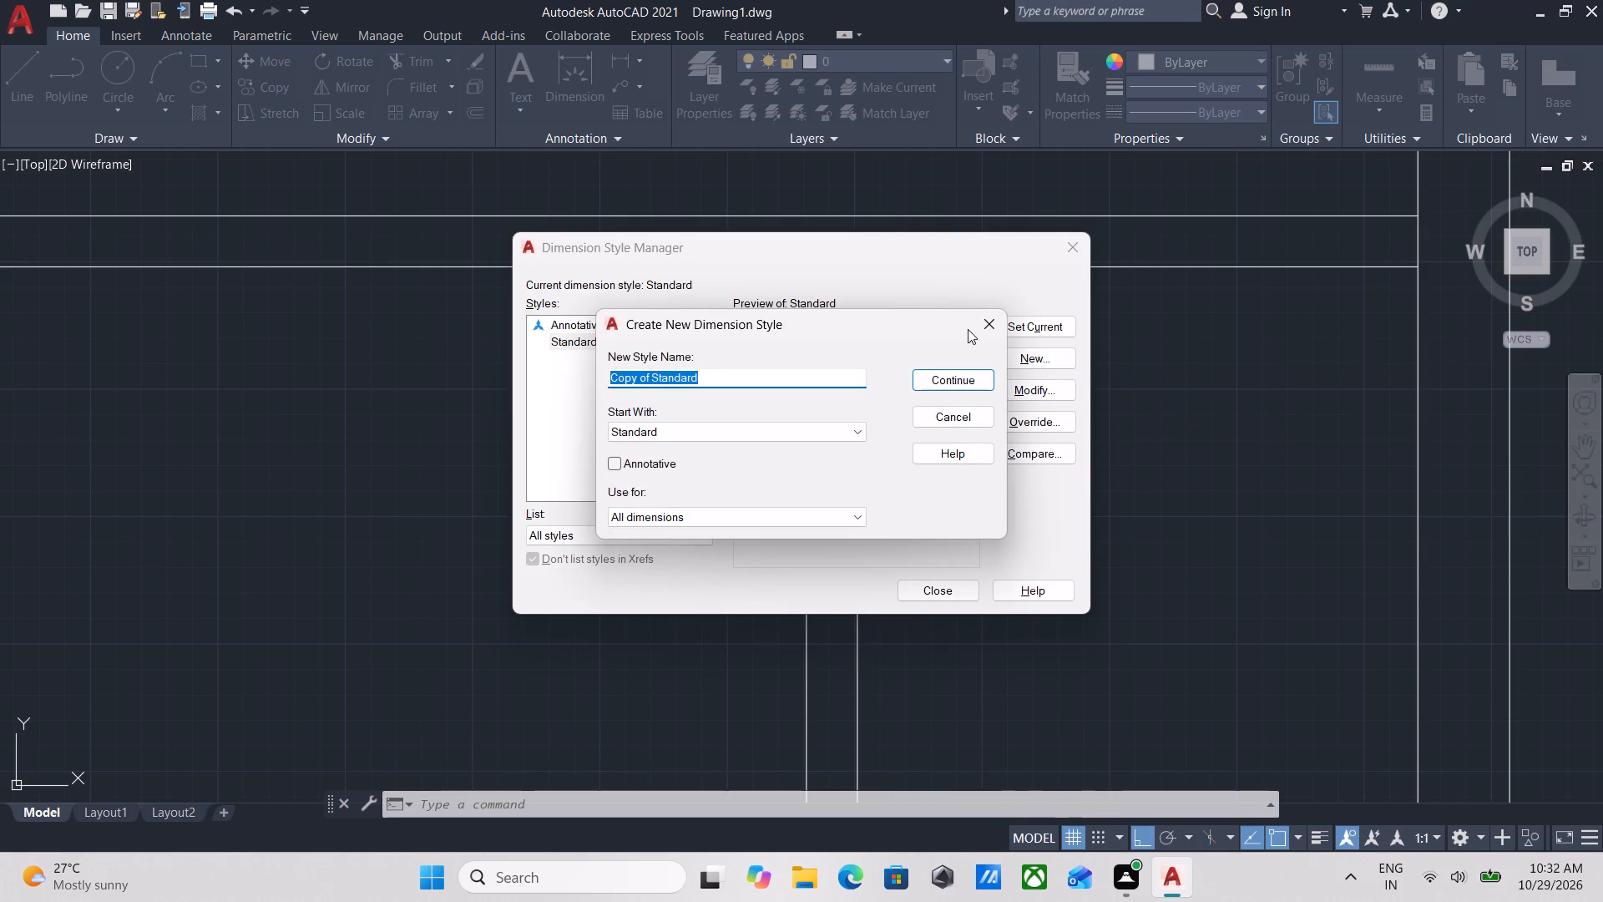
{"action": "left_click", "coordinate": [992, 328]}
{"action": "left_click", "coordinate": [1044, 390]}
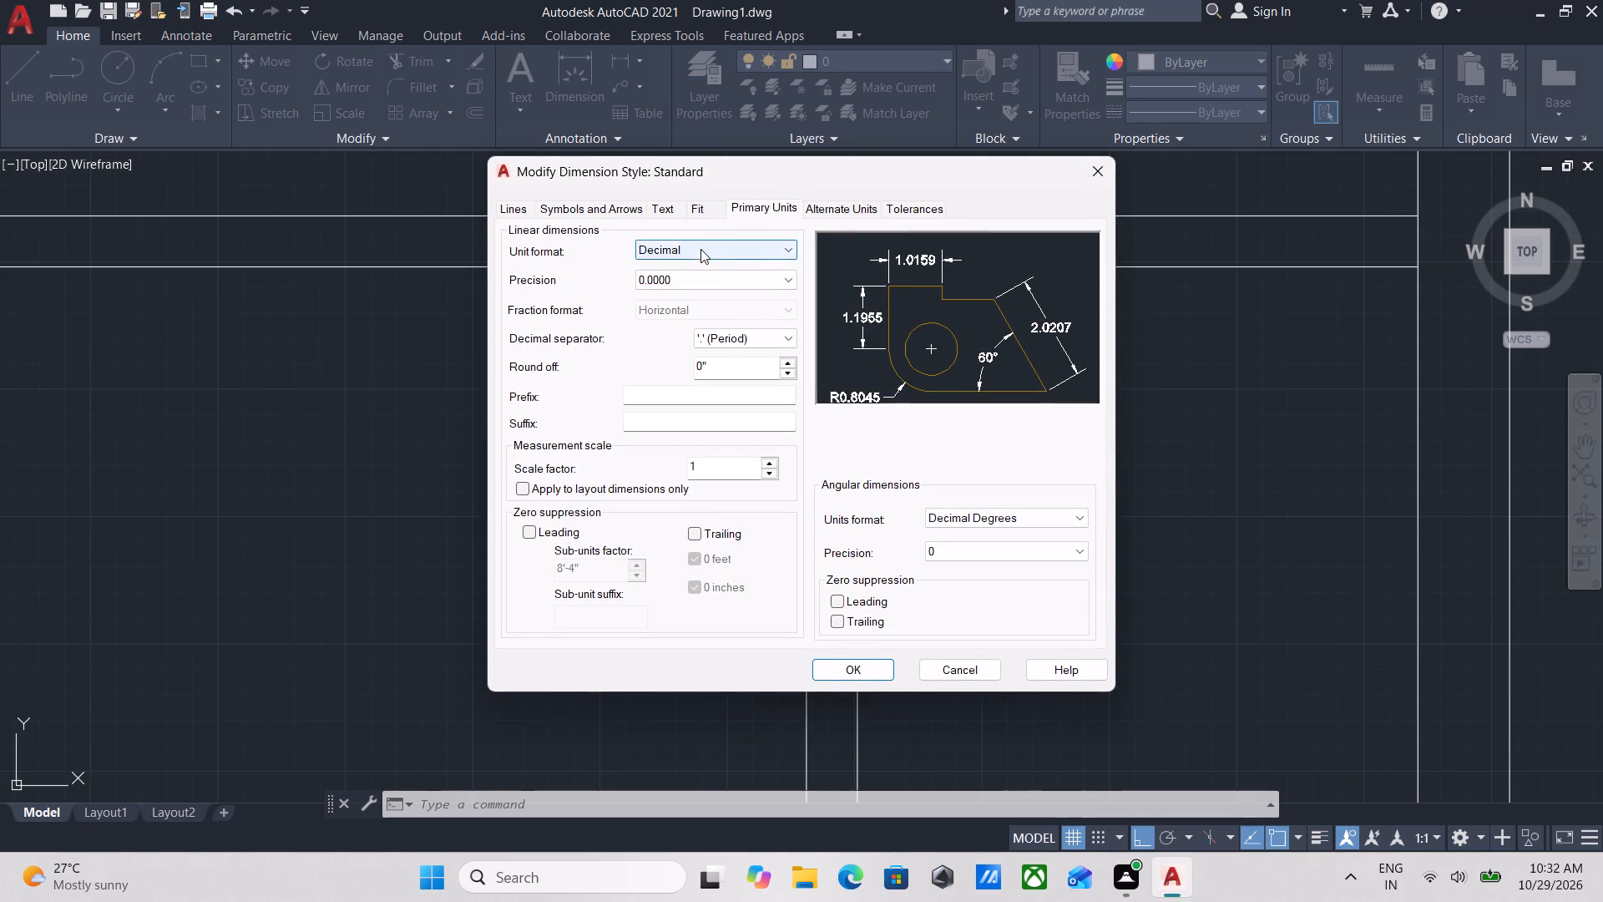
{"action": "left_click", "coordinate": [700, 249]}
{"action": "left_click", "coordinate": [701, 287]}
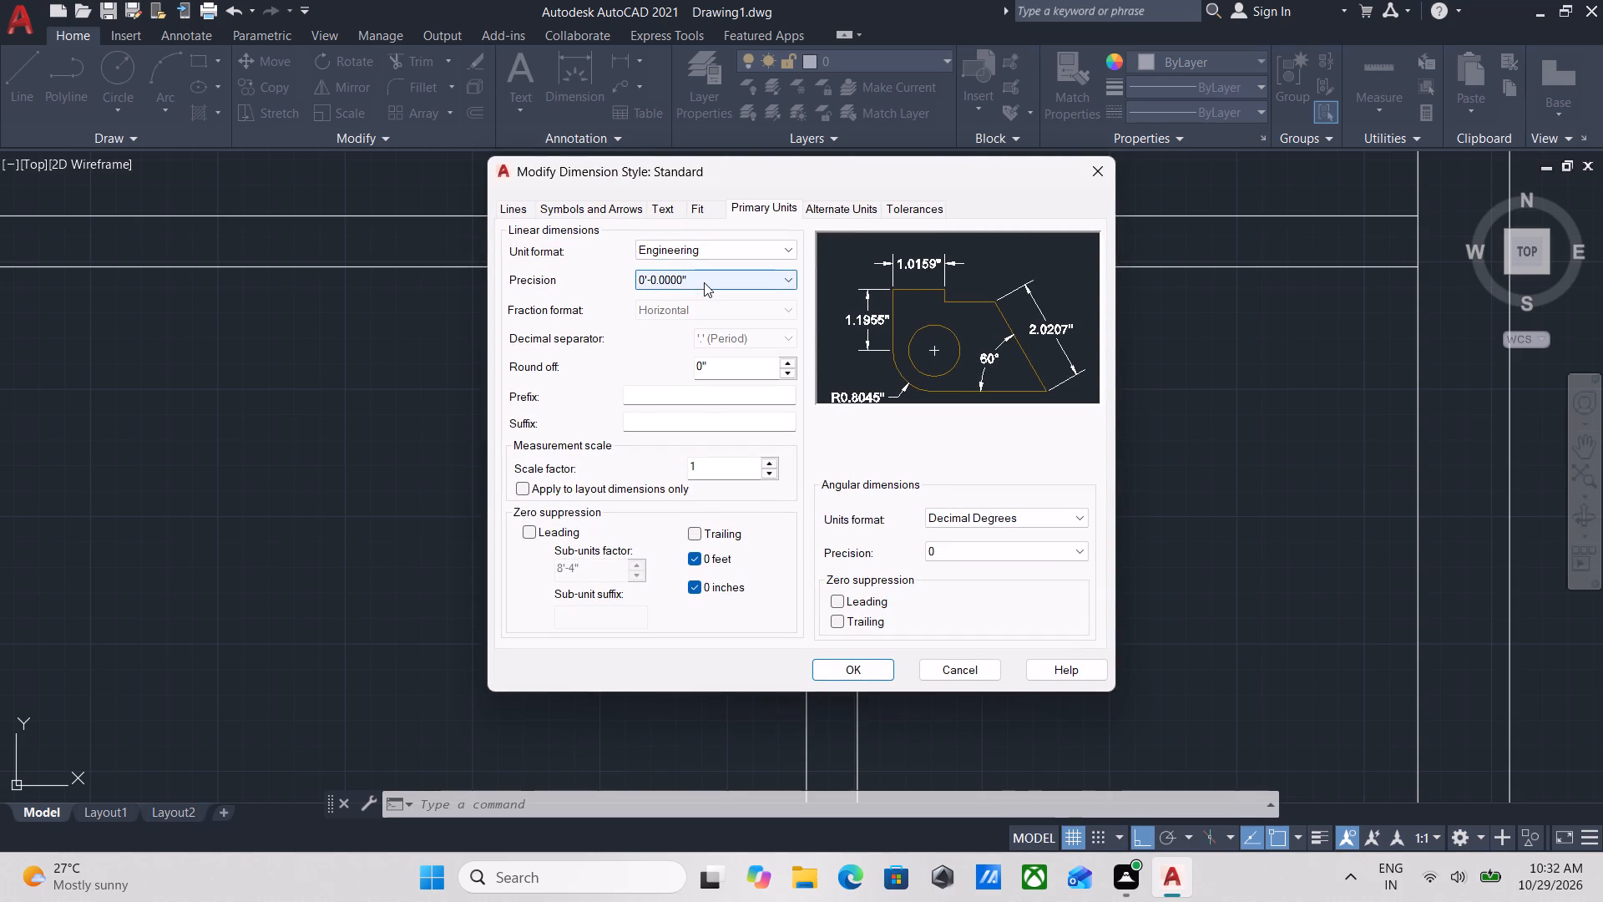
{"action": "left_click", "coordinate": [704, 281]}
{"action": "left_click", "coordinate": [704, 296]}
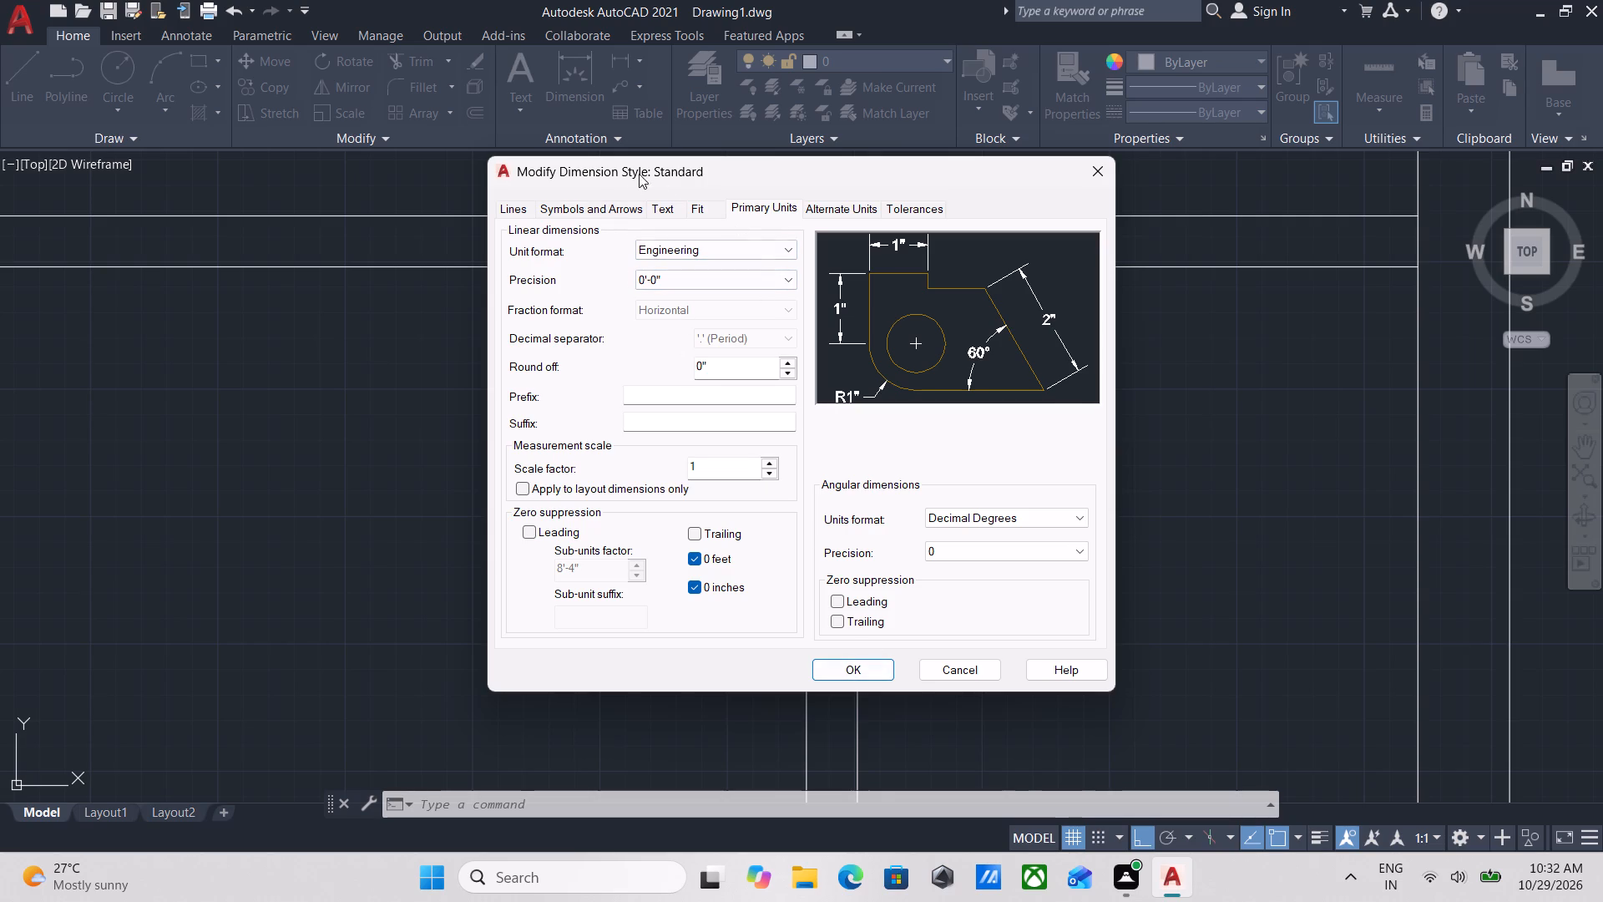
Set the Standard dimension style's text height to 6" and save the style changes.
{"action": "left_click", "coordinate": [662, 210]}
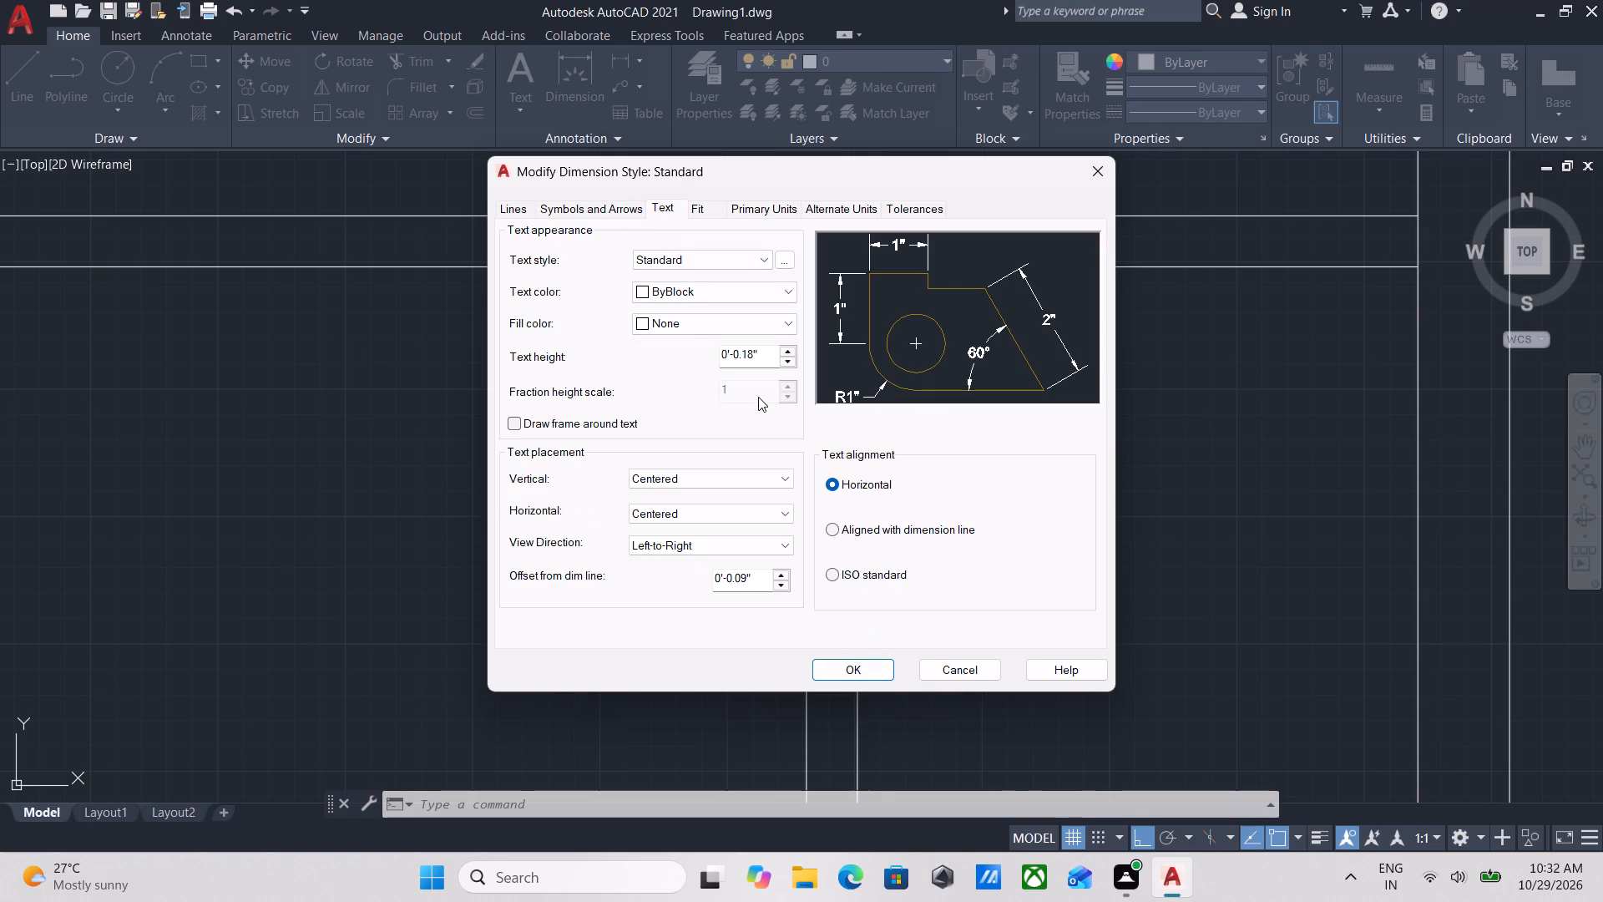
{"action": "left_click_drag", "start_coordinate": [768, 354], "coordinate": [631, 357]}
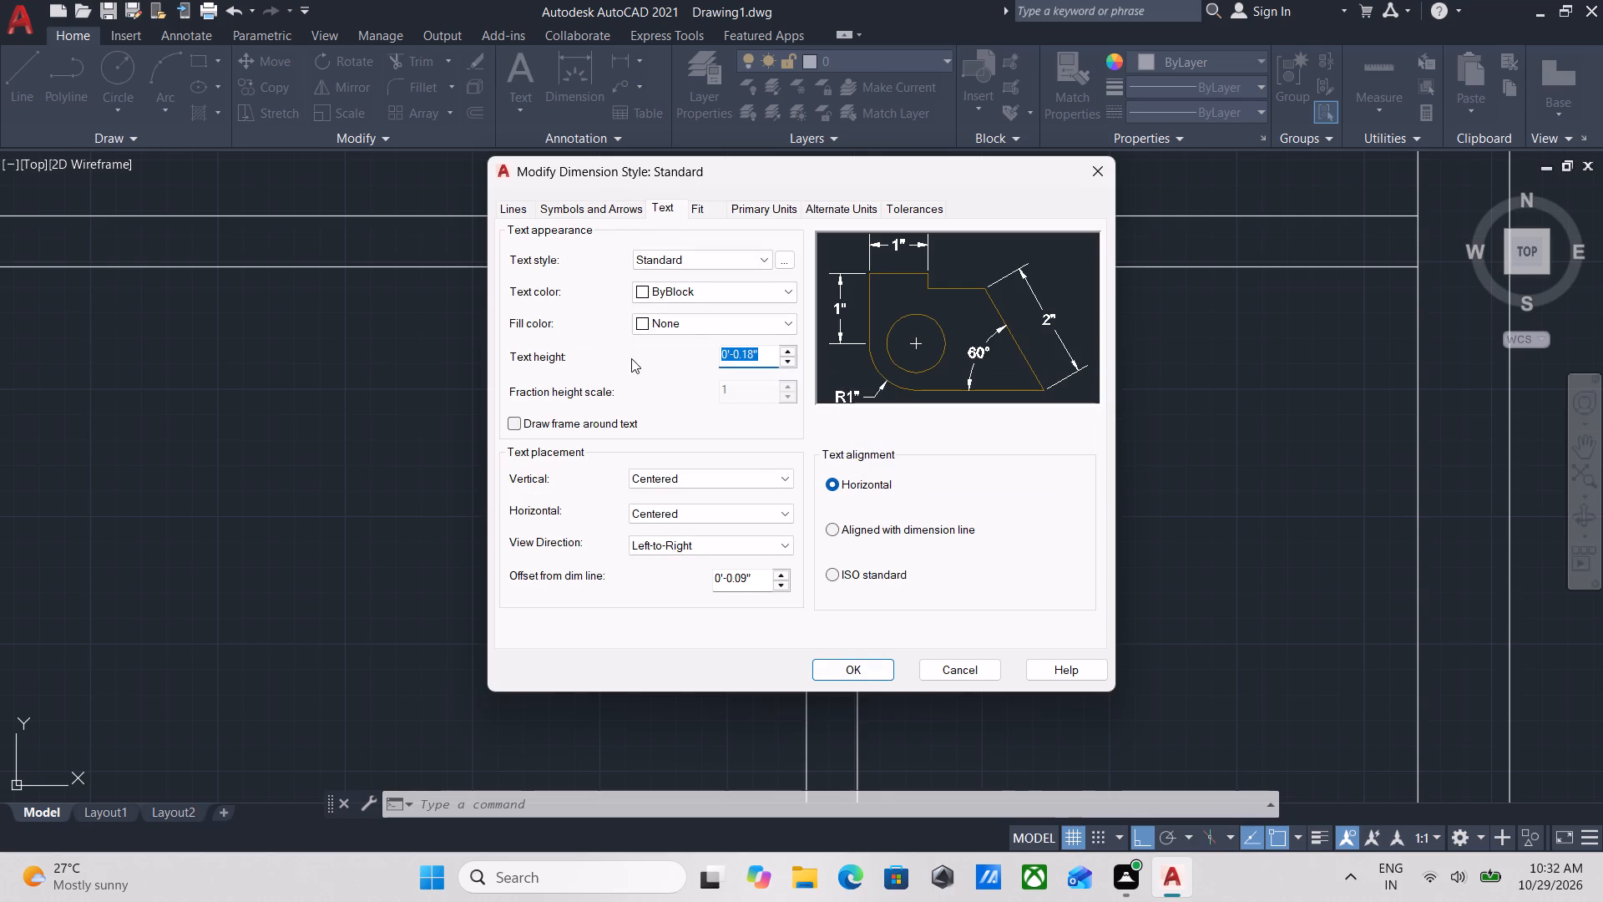
{"action": "key", "text": "6"}
{"action": "key", "text": "shift+quotedbl"}
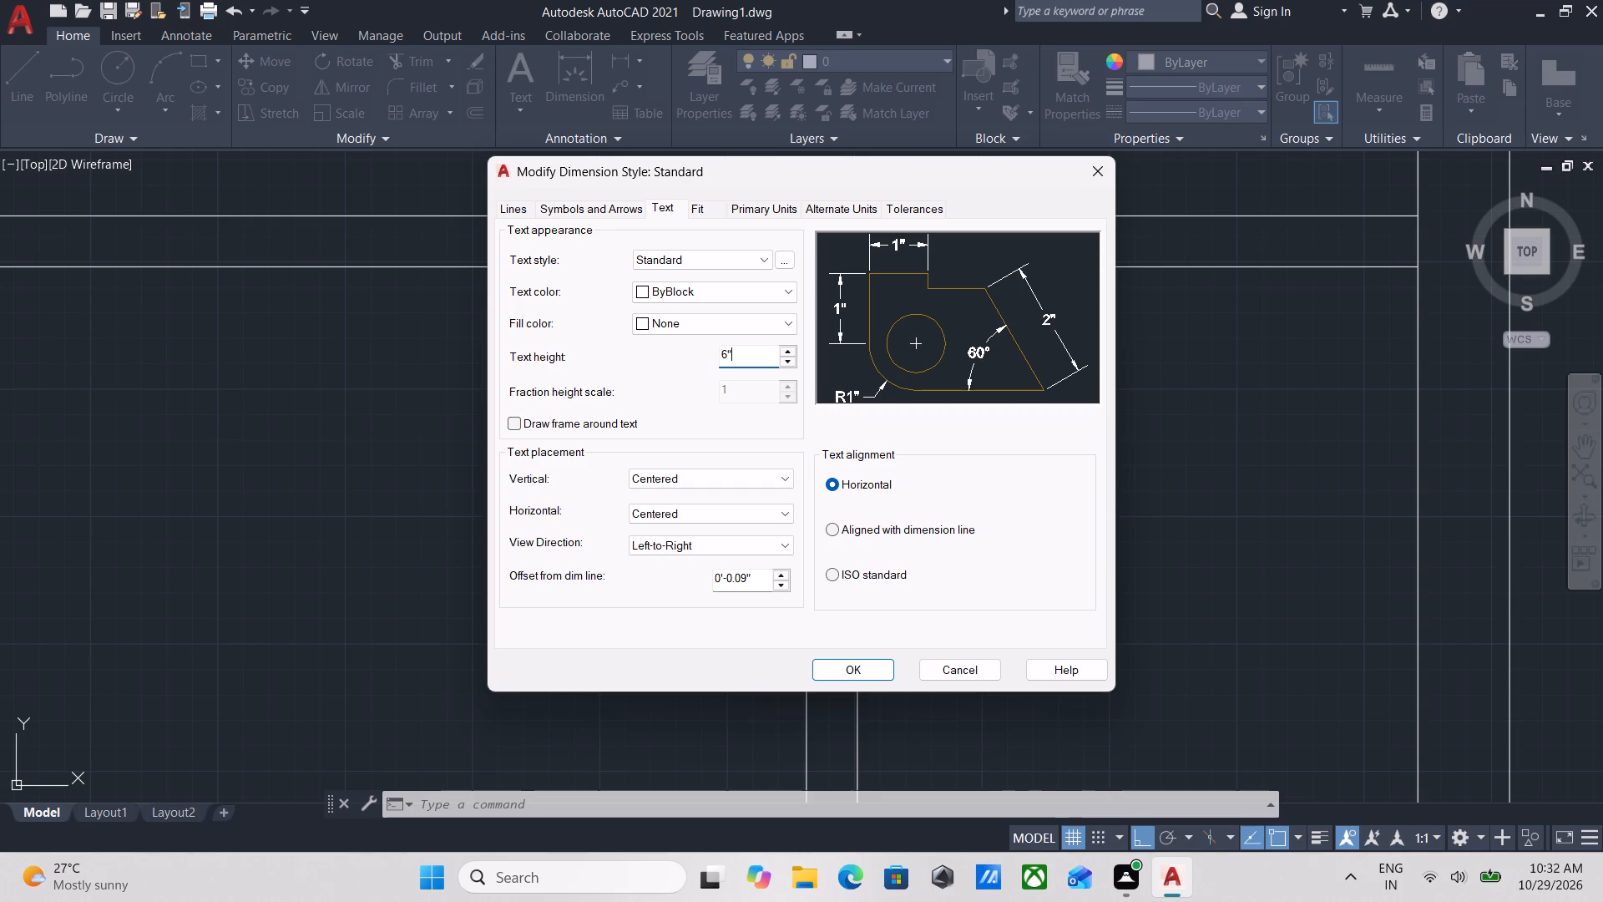
{"action": "left_click", "coordinate": [766, 198]}
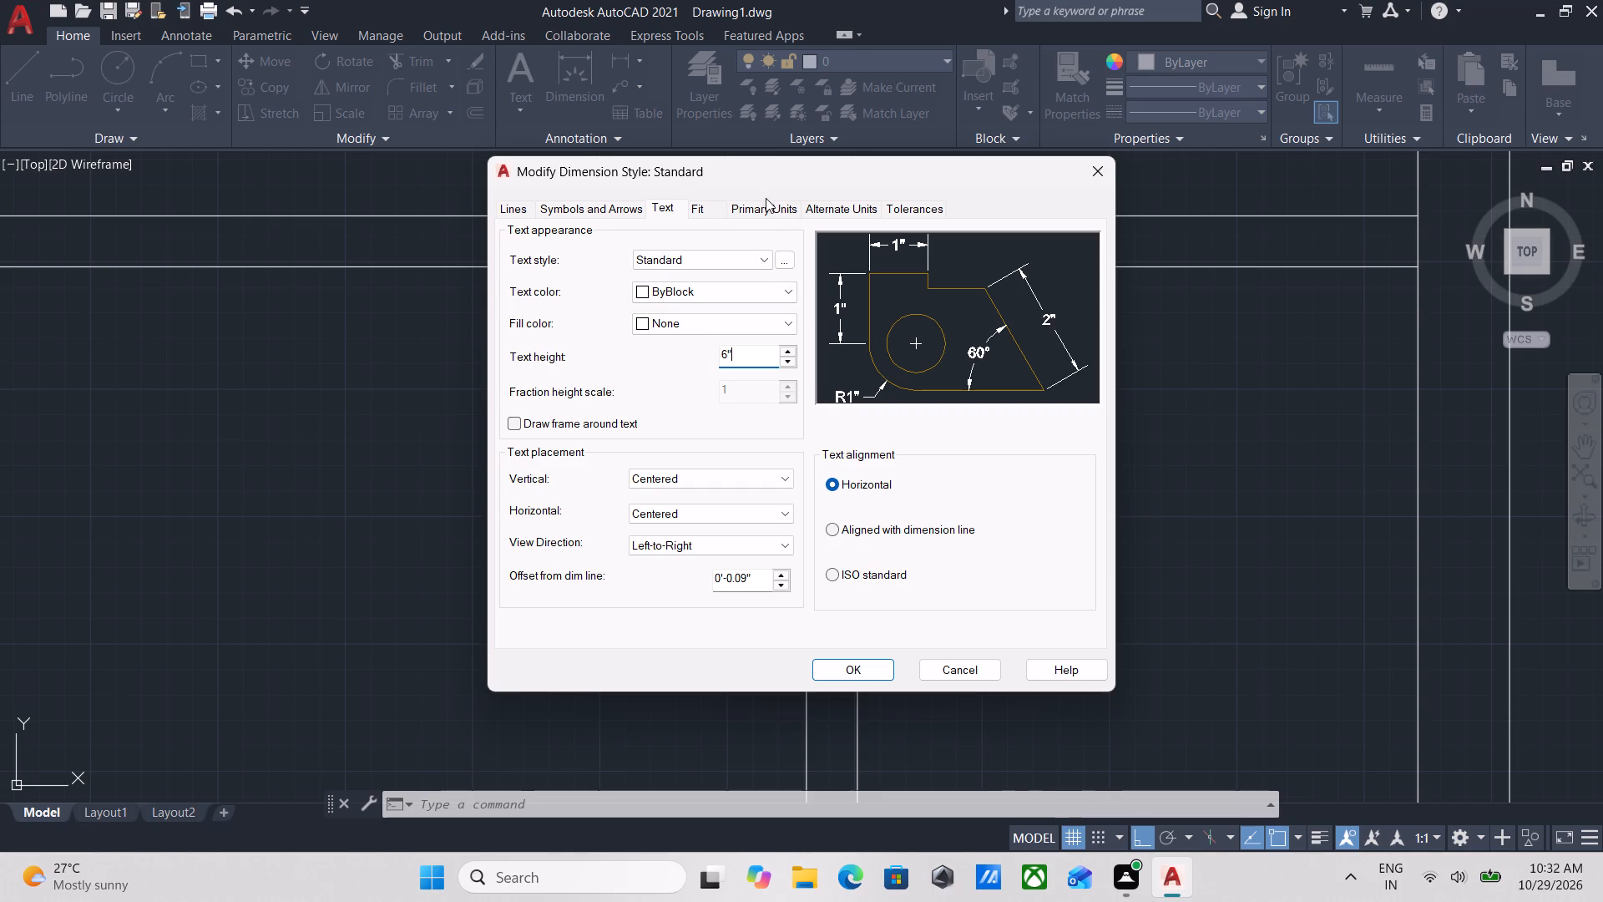
{"action": "left_click", "coordinate": [762, 208]}
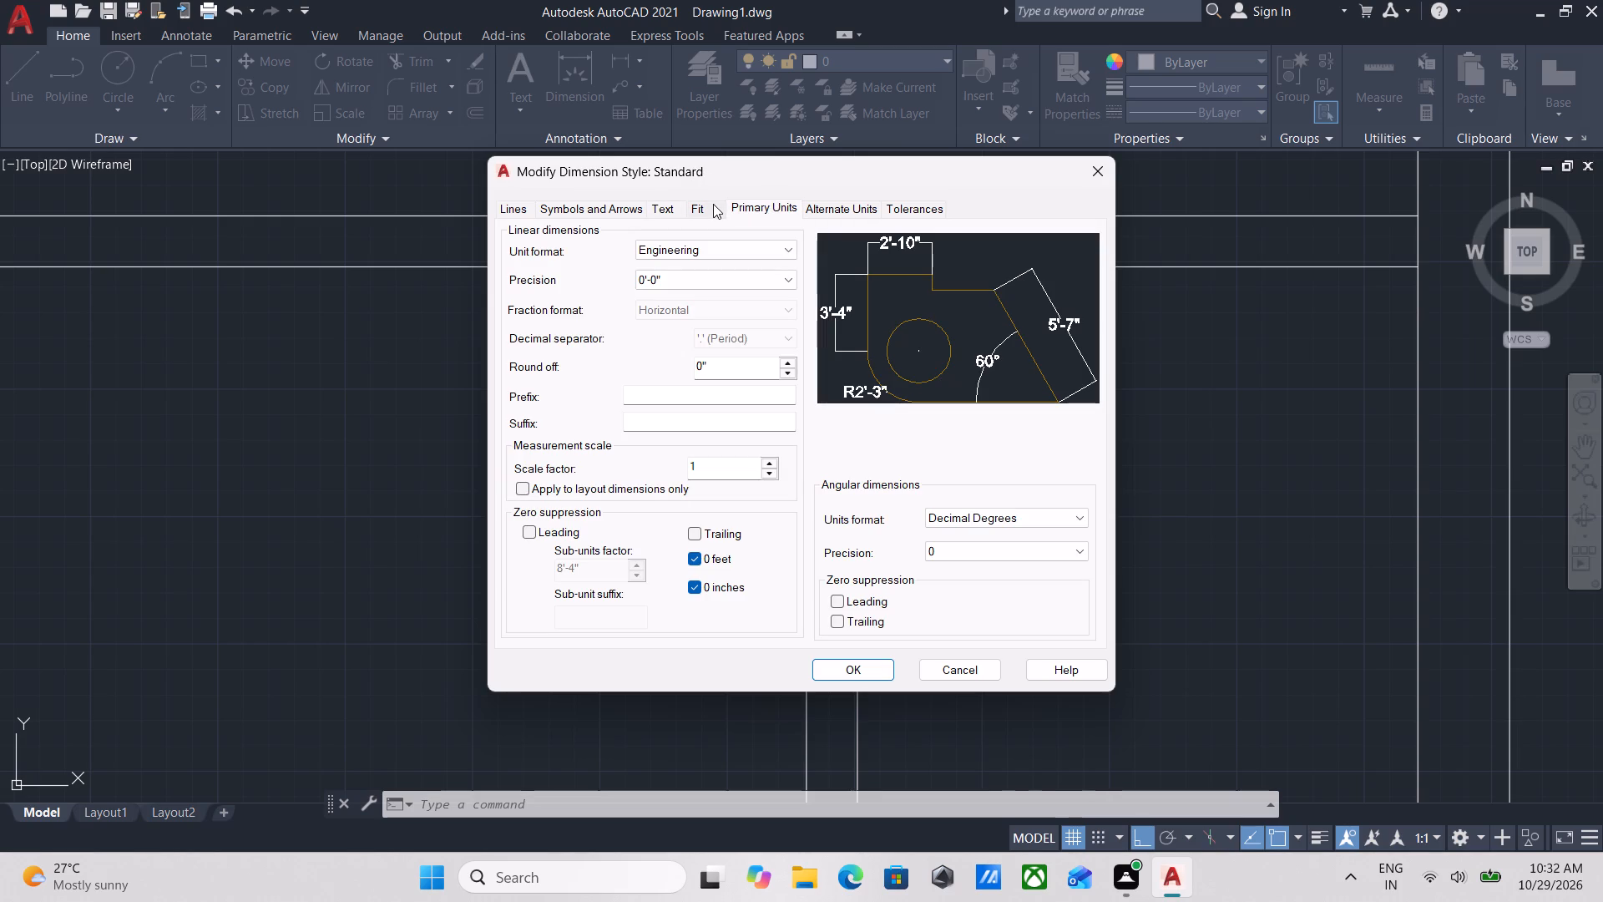
{"action": "left_click", "coordinate": [692, 203]}
{"action": "left_click", "coordinate": [676, 201]}
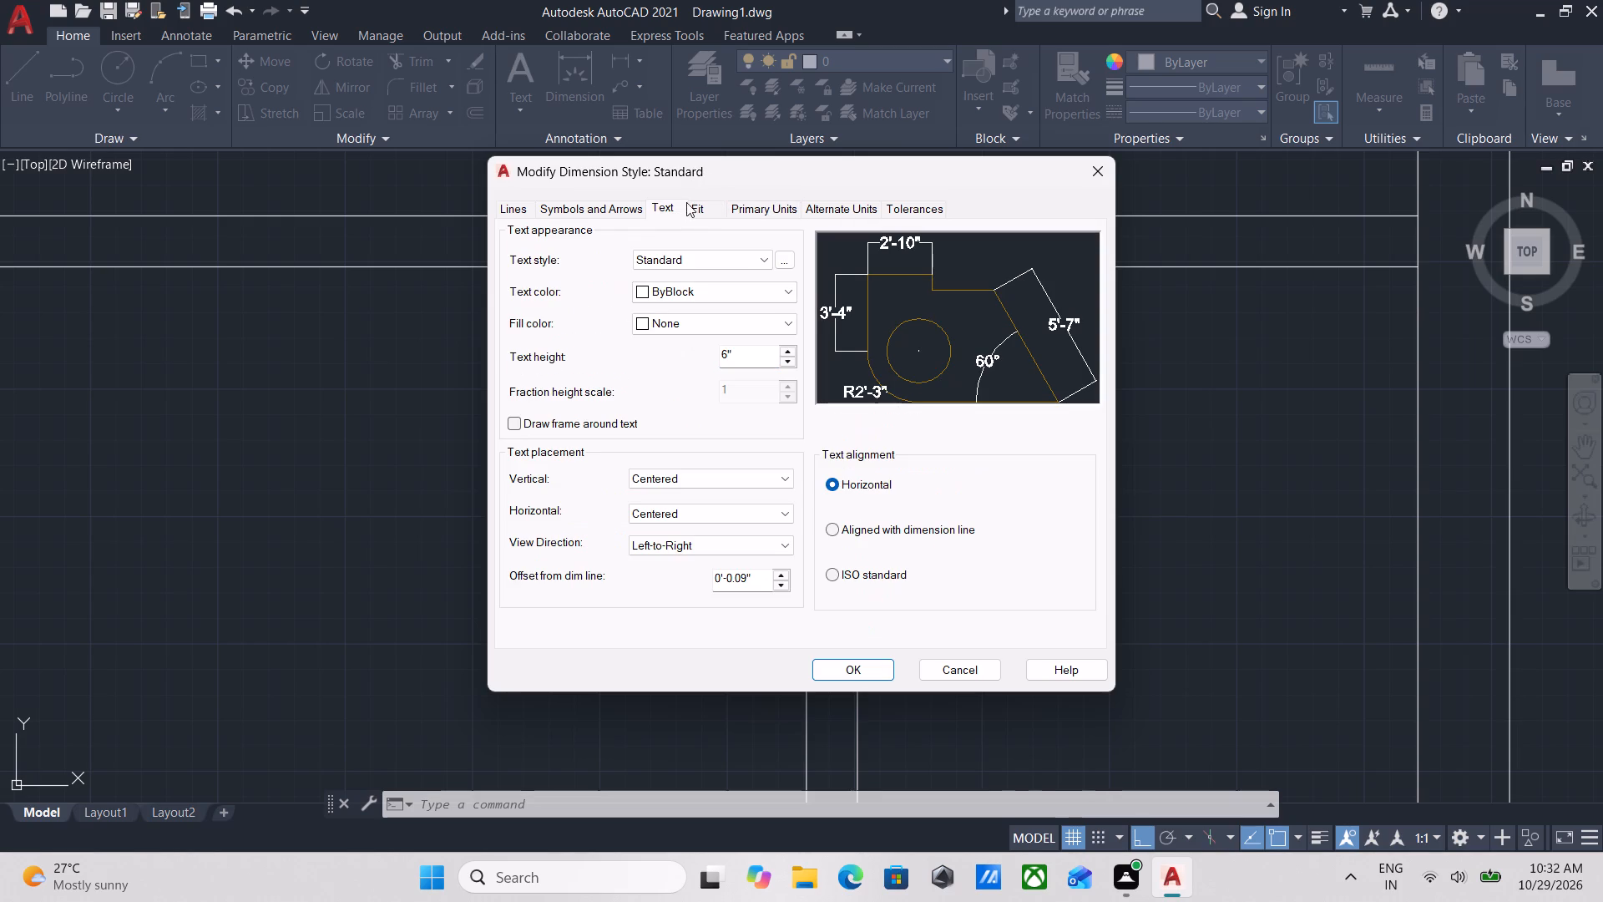
{"action": "left_click", "coordinate": [698, 202]}
{"action": "left_click", "coordinate": [747, 199]}
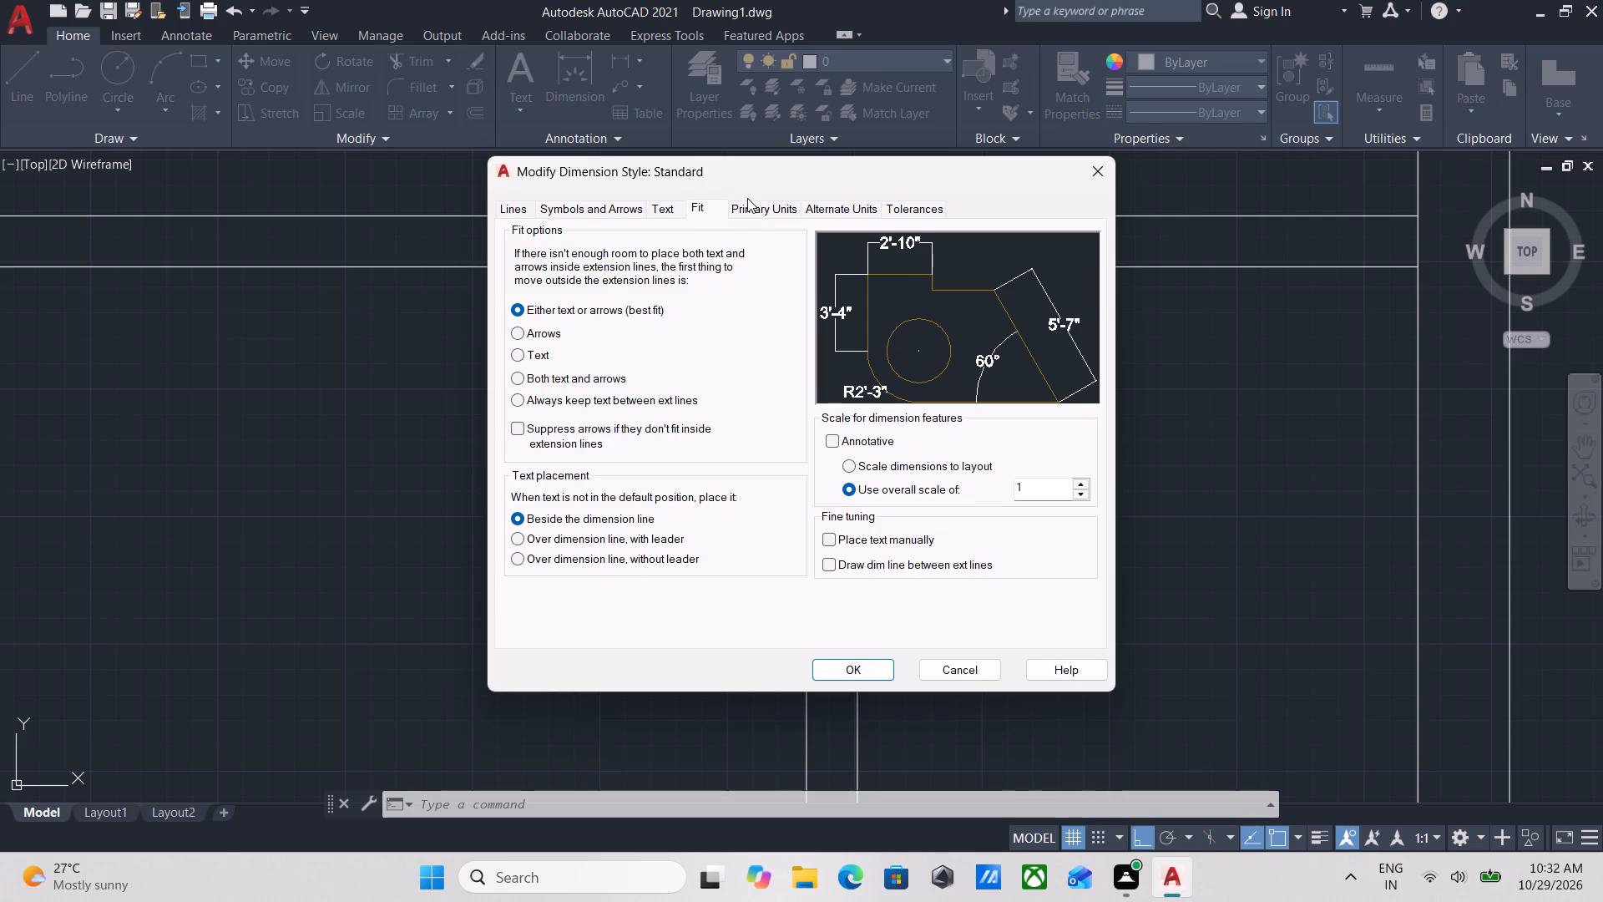
{"action": "left_click", "coordinate": [748, 204]}
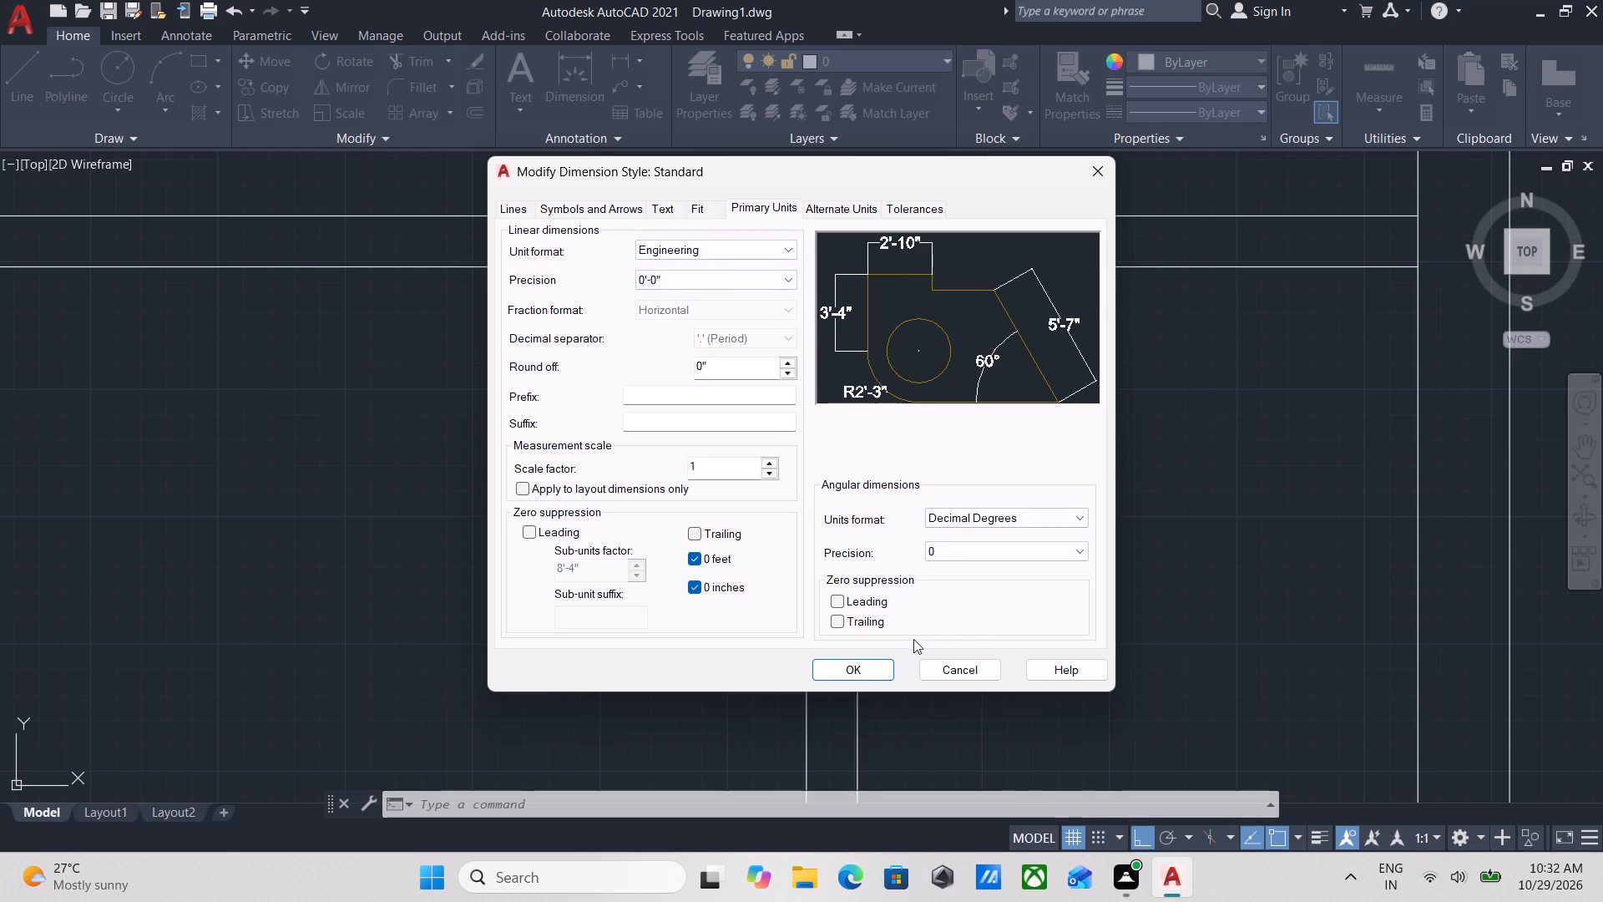
{"action": "left_click", "coordinate": [863, 663]}
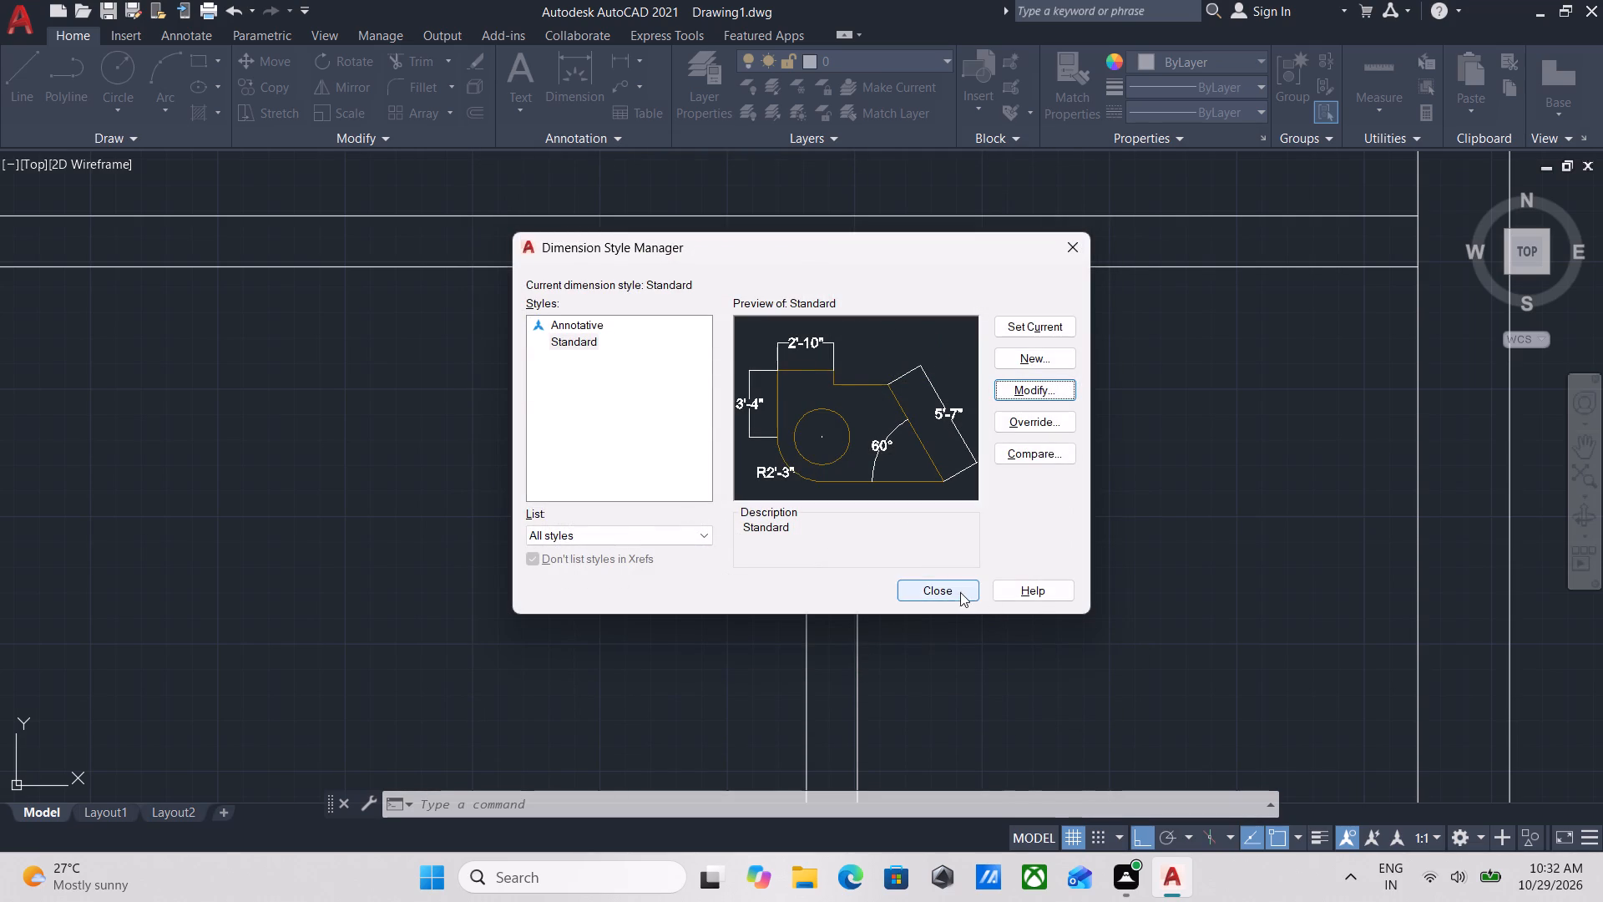
{"action": "left_click", "coordinate": [957, 590]}
Measure the width between the small room's vertical partition and the east wall's inner line with a linear dimension.
{"action": "scroll", "coordinate": [976, 570], "scroll_direction": "down", "scroll_amount": 6}
{"action": "scroll", "coordinate": [973, 584], "scroll_direction": "up", "scroll_amount": 3}
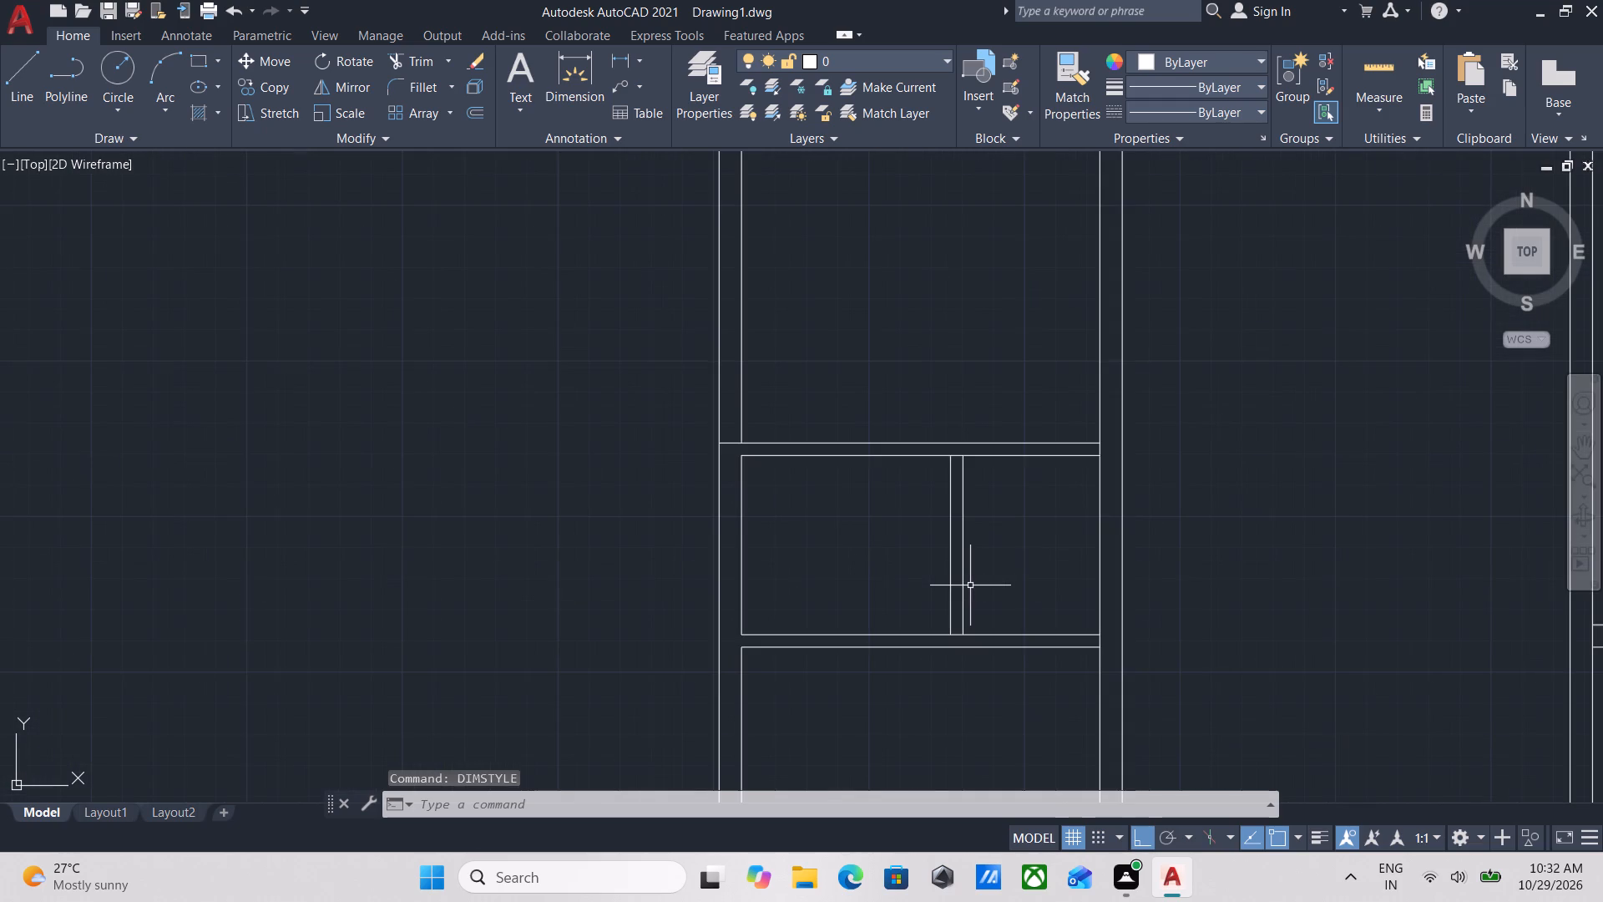
{"action": "scroll", "coordinate": [970, 585], "scroll_direction": "up", "scroll_amount": 3}
{"action": "scroll", "coordinate": [985, 504], "scroll_direction": "down", "scroll_amount": 1}
{"action": "middle_click_drag", "start_coordinate": [985, 504], "coordinate": [872, 539]}
{"action": "scroll", "coordinate": [906, 516], "scroll_direction": "down", "scroll_amount": 1}
{"action": "middle_click_drag", "start_coordinate": [906, 516], "coordinate": [880, 550]}
{"action": "type", "text": "dli"}
{"action": "key", "text": "Return"}
{"action": "scroll", "coordinate": [865, 519], "scroll_direction": "up", "scroll_amount": 1}
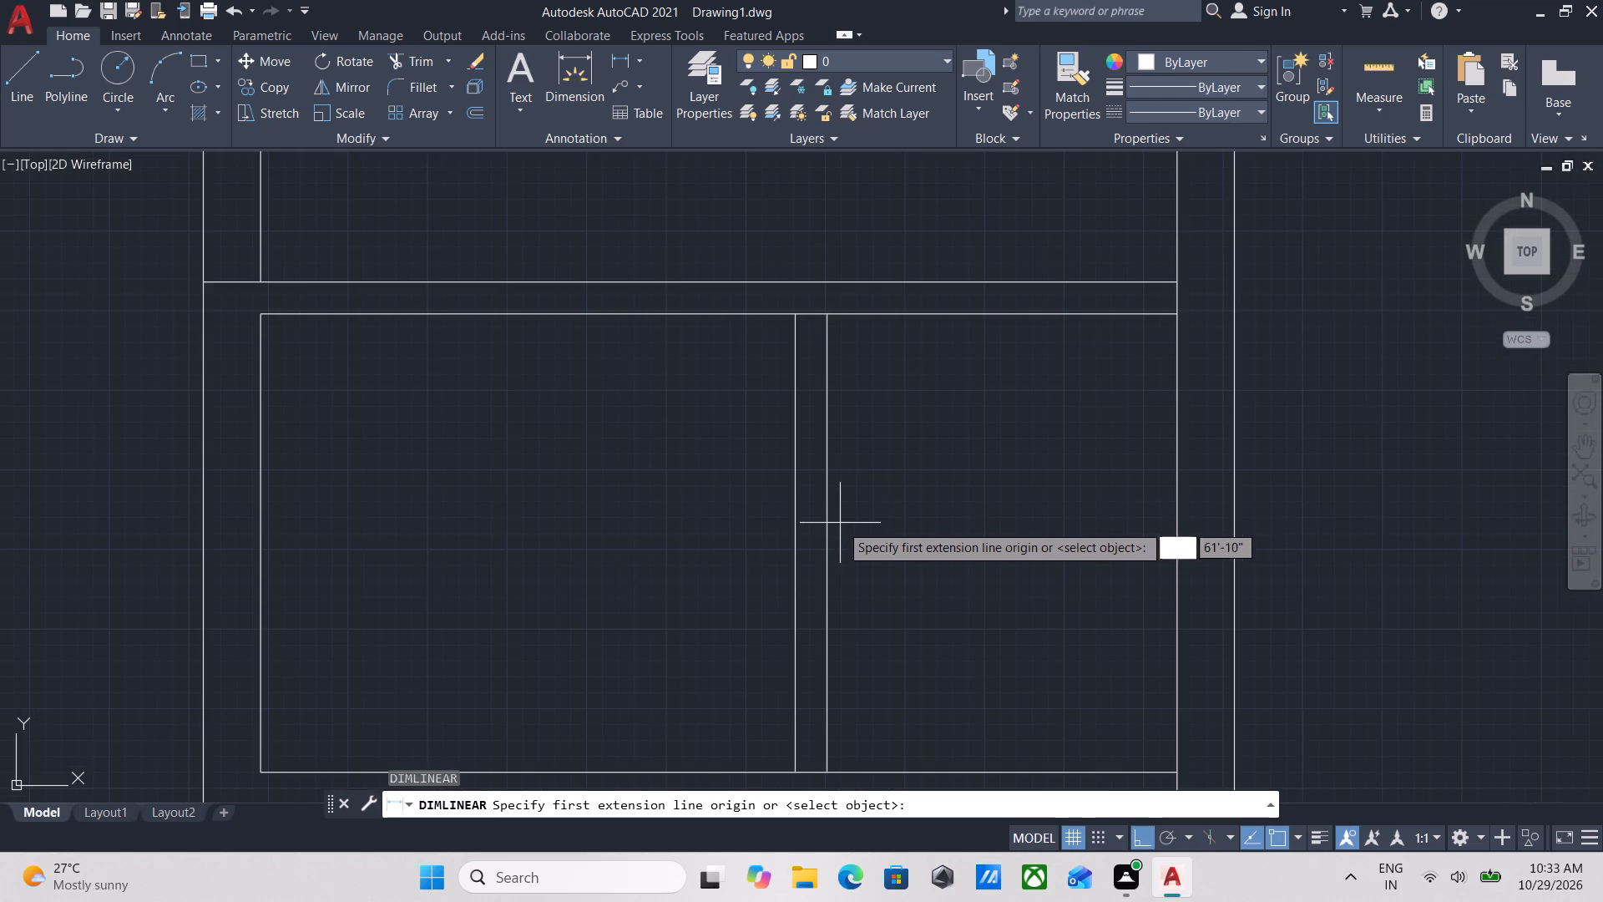
{"action": "left_click", "coordinate": [830, 550]}
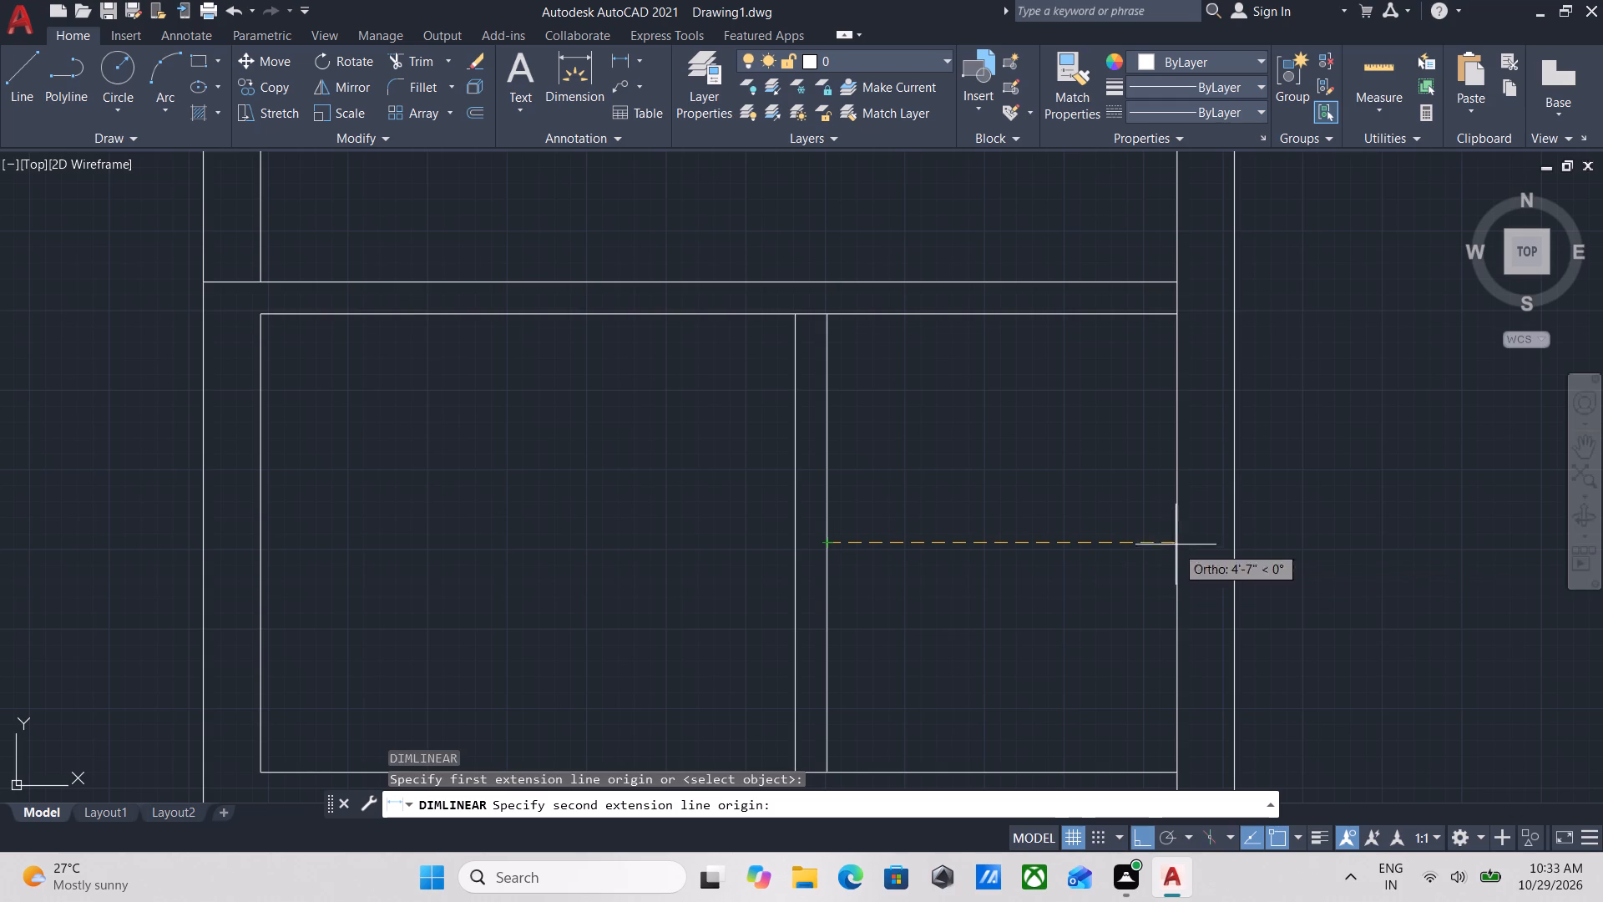
{"action": "left_click", "coordinate": [1176, 543]}
{"action": "key", "text": "Escape"}
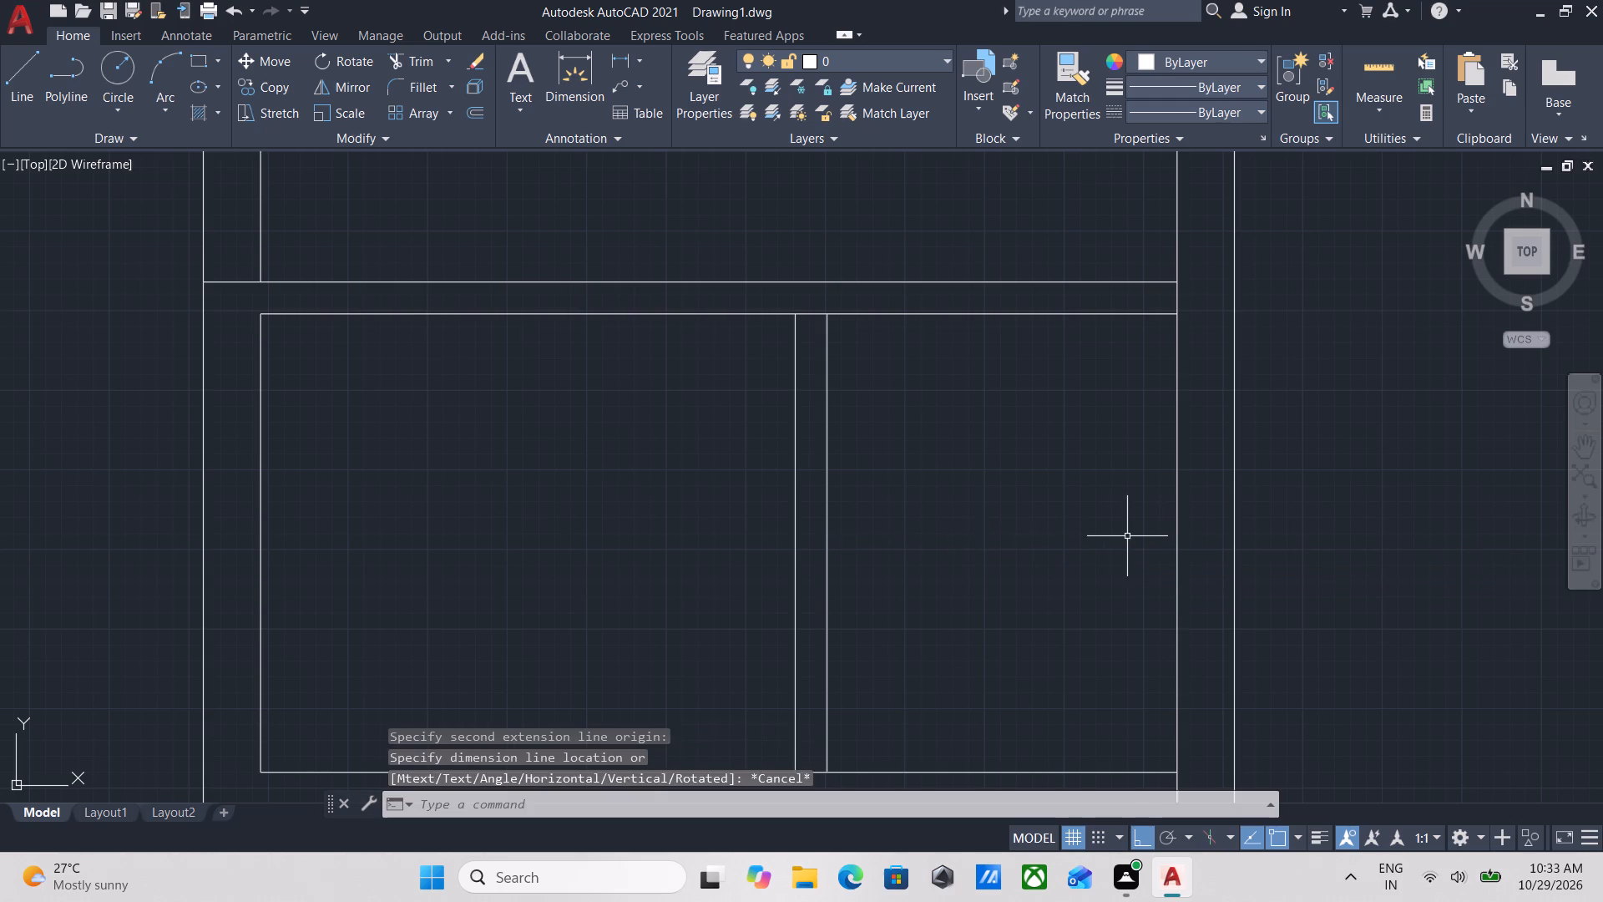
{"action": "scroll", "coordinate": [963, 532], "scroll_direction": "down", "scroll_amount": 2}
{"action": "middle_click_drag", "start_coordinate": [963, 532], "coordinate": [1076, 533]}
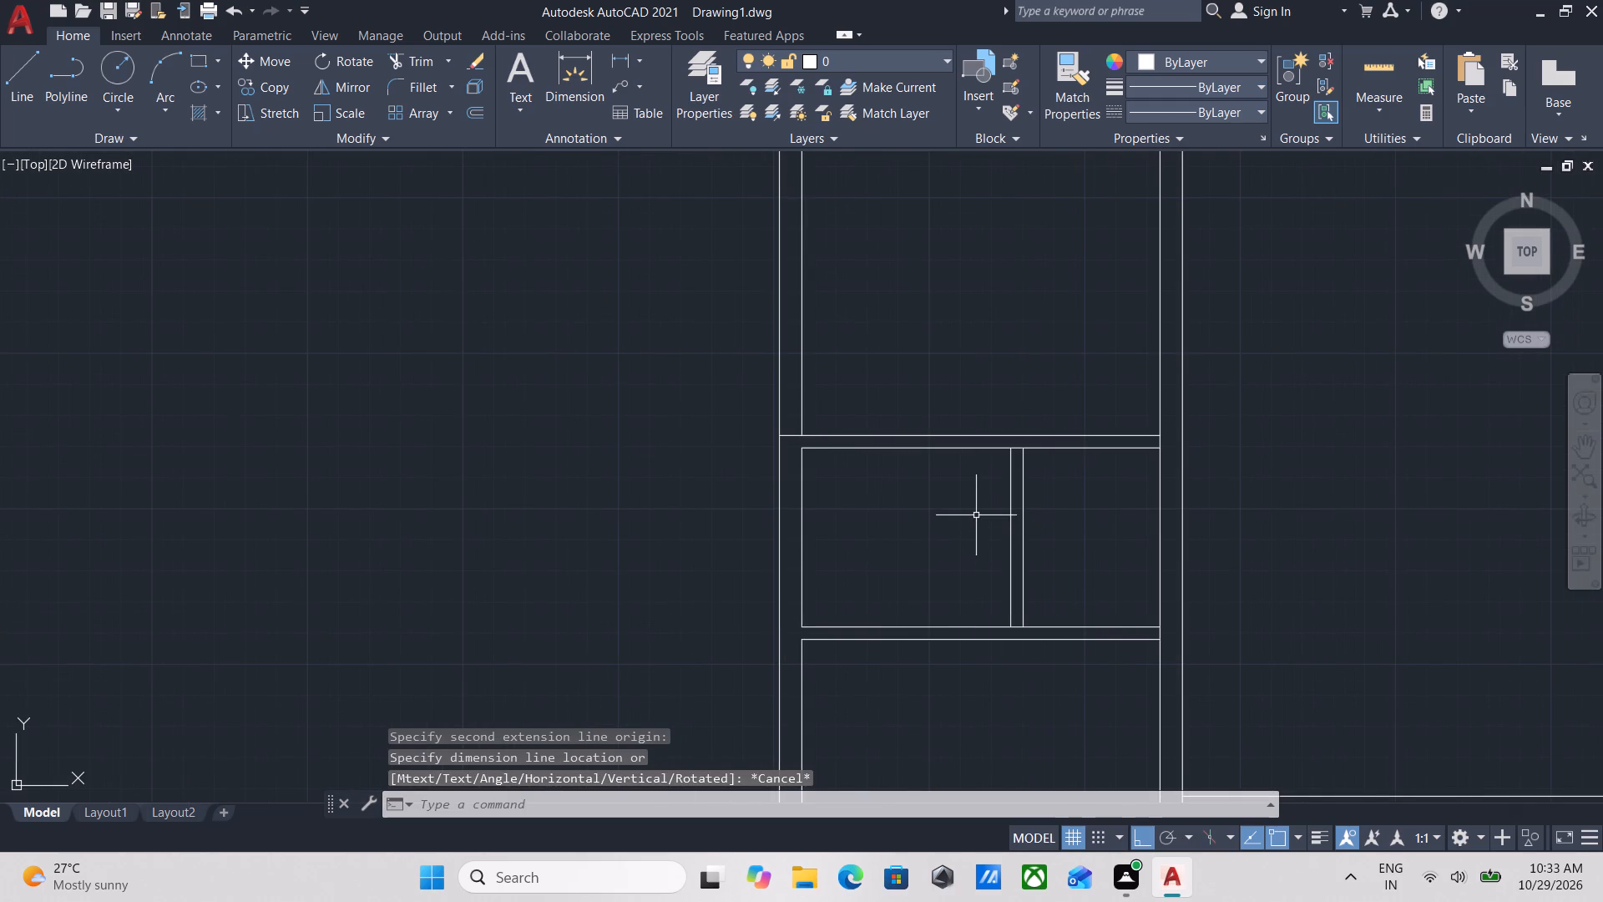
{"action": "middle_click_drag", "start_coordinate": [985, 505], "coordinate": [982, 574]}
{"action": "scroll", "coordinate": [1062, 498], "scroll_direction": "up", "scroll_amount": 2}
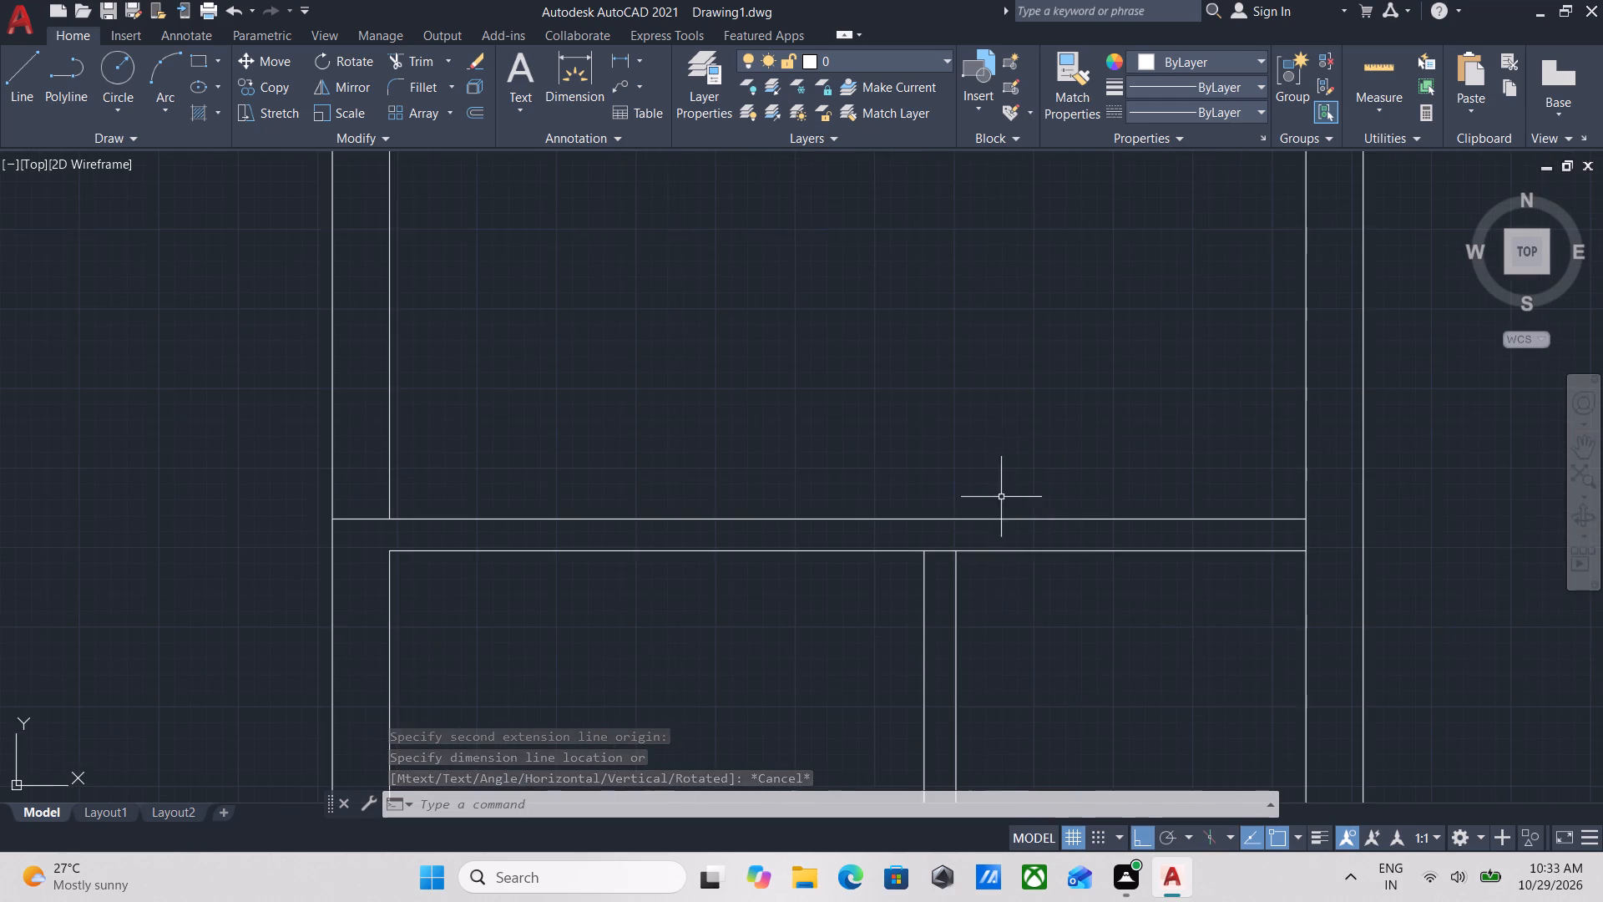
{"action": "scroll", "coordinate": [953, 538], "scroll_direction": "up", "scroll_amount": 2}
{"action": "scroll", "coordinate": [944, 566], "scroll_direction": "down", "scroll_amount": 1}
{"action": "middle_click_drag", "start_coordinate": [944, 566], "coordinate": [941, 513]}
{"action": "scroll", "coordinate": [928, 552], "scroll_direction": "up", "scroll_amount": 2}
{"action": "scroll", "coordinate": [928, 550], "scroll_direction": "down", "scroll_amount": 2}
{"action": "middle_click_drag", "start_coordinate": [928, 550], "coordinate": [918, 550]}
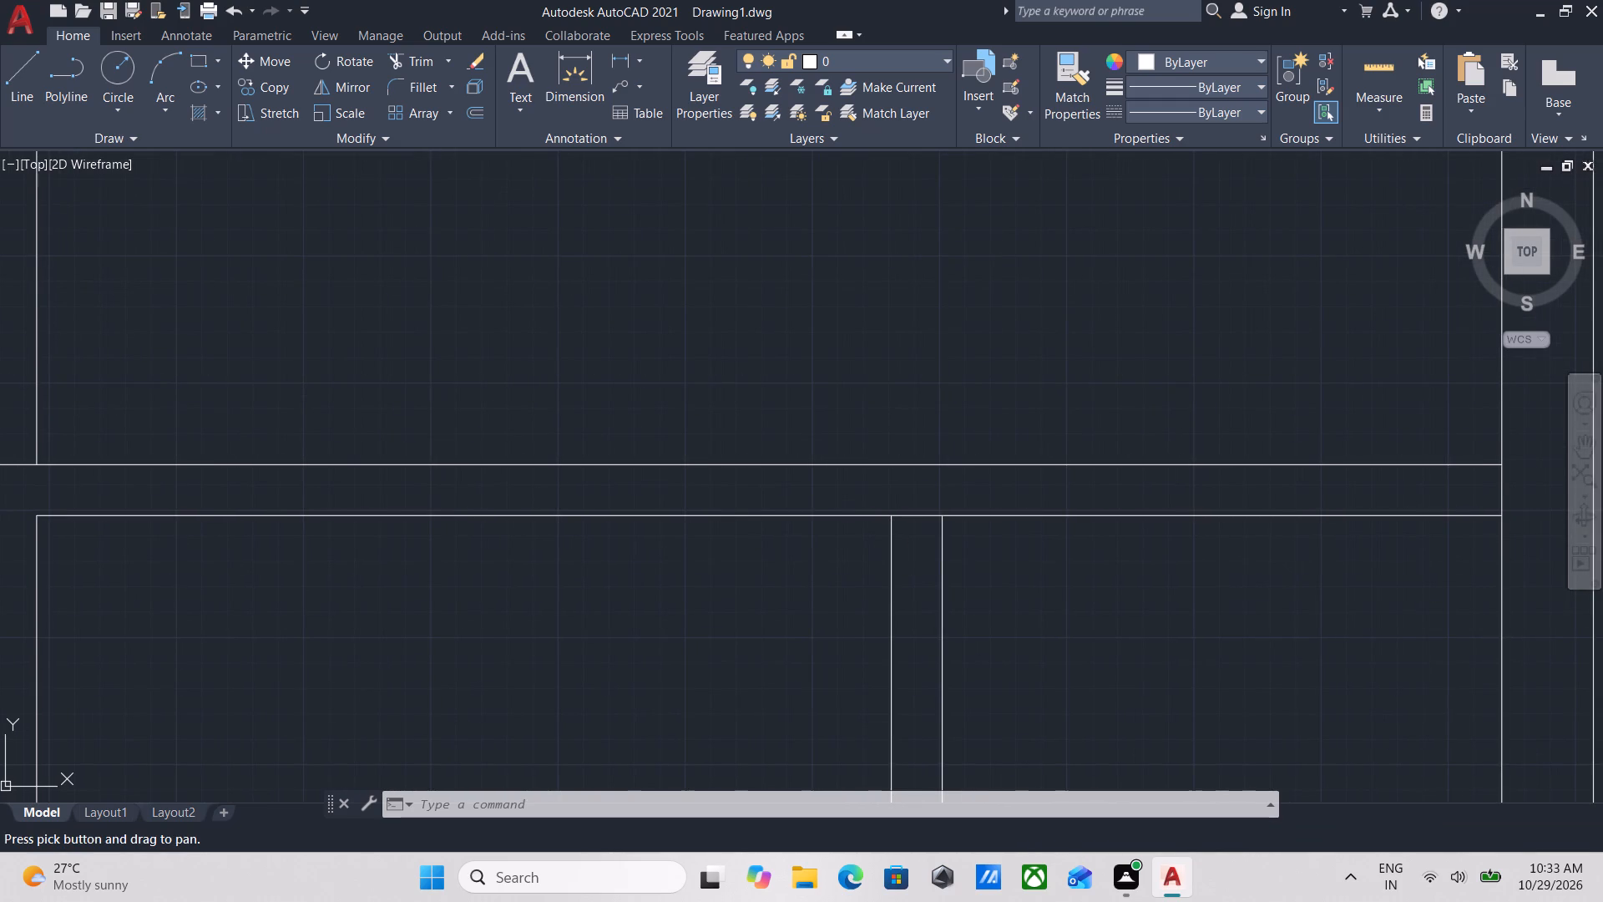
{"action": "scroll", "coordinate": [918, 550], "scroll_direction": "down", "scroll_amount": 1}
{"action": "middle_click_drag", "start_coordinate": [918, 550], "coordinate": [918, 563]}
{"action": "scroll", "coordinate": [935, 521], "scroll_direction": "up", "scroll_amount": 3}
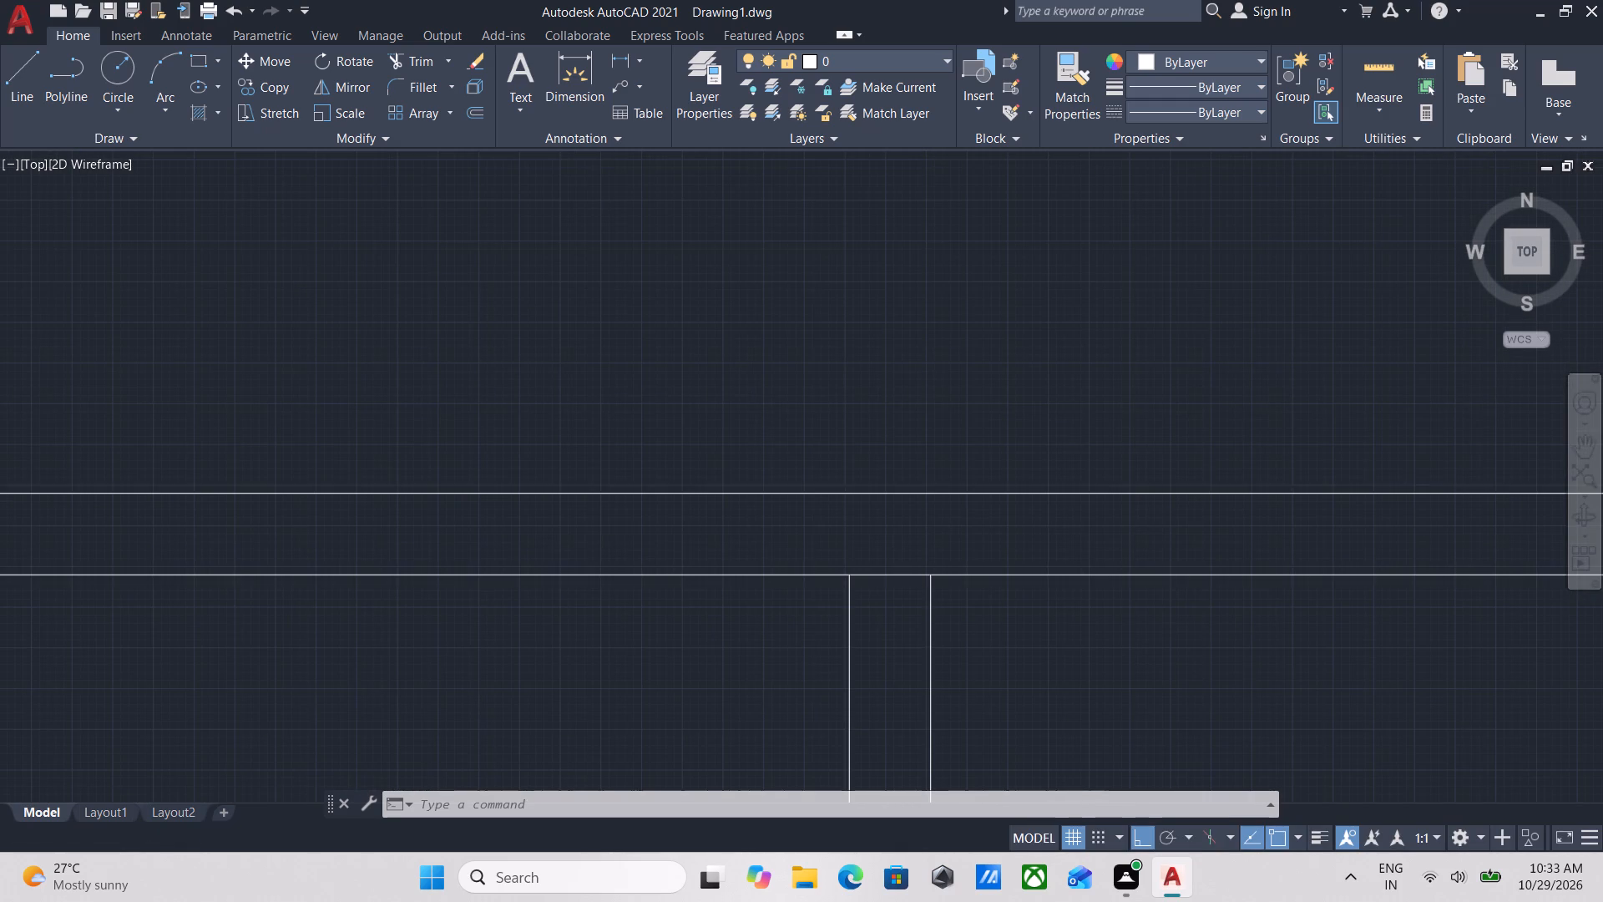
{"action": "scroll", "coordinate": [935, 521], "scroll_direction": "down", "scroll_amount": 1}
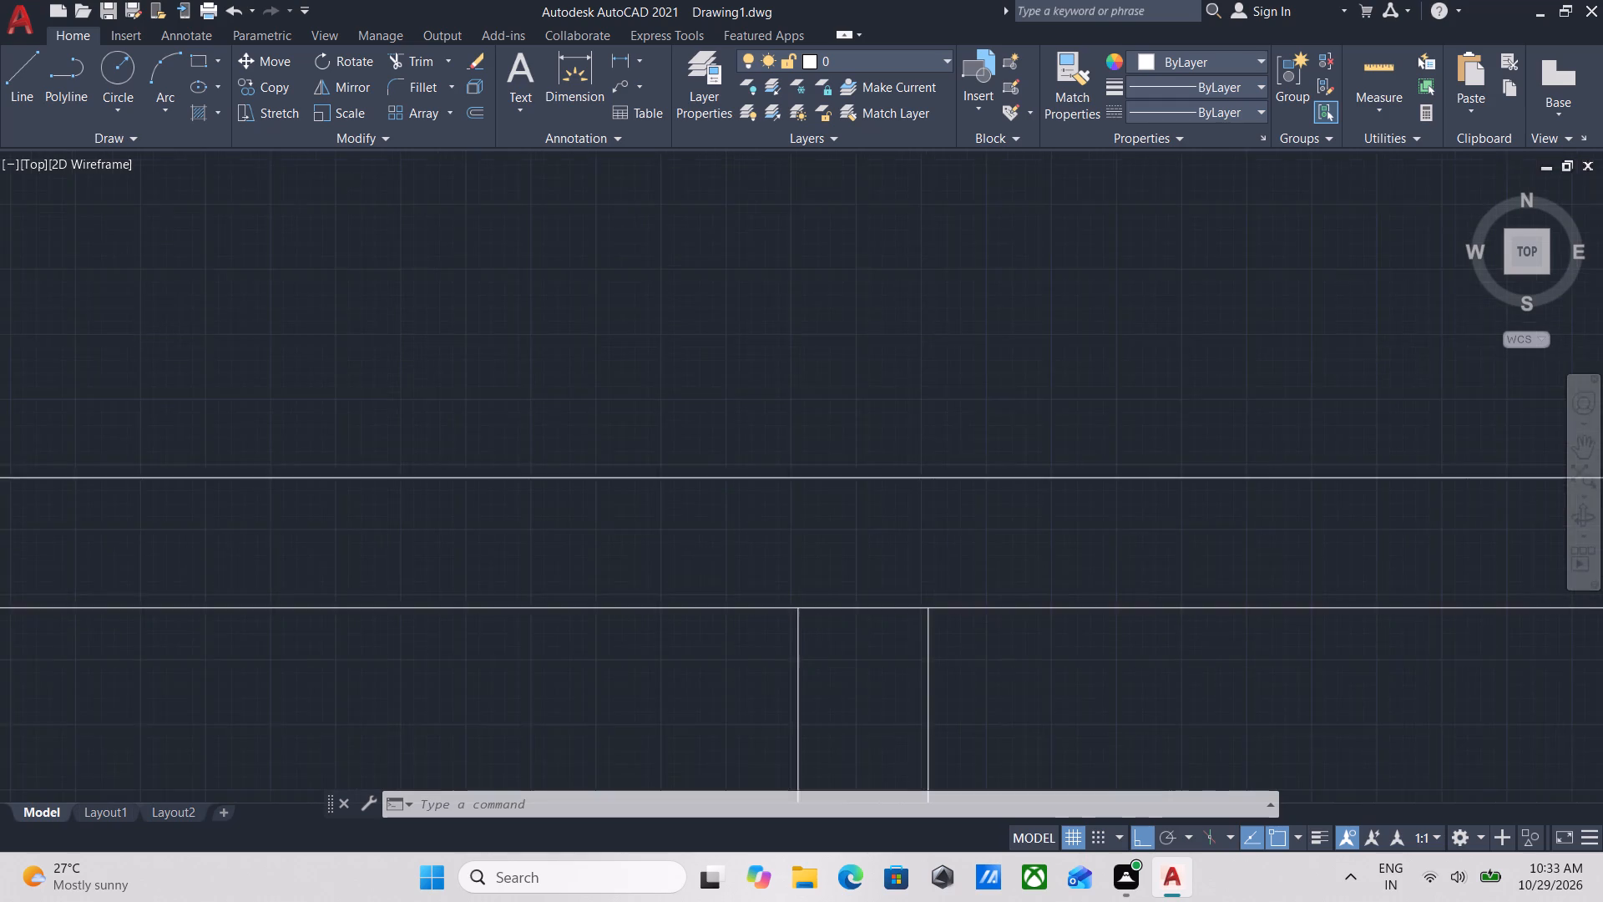
Offset the upper line of the horizontal partition above the small room 18' north.
{"action": "scroll", "coordinate": [935, 521], "scroll_direction": "down", "scroll_amount": 3}
{"action": "middle_click_drag", "start_coordinate": [875, 523], "coordinate": [955, 556]}
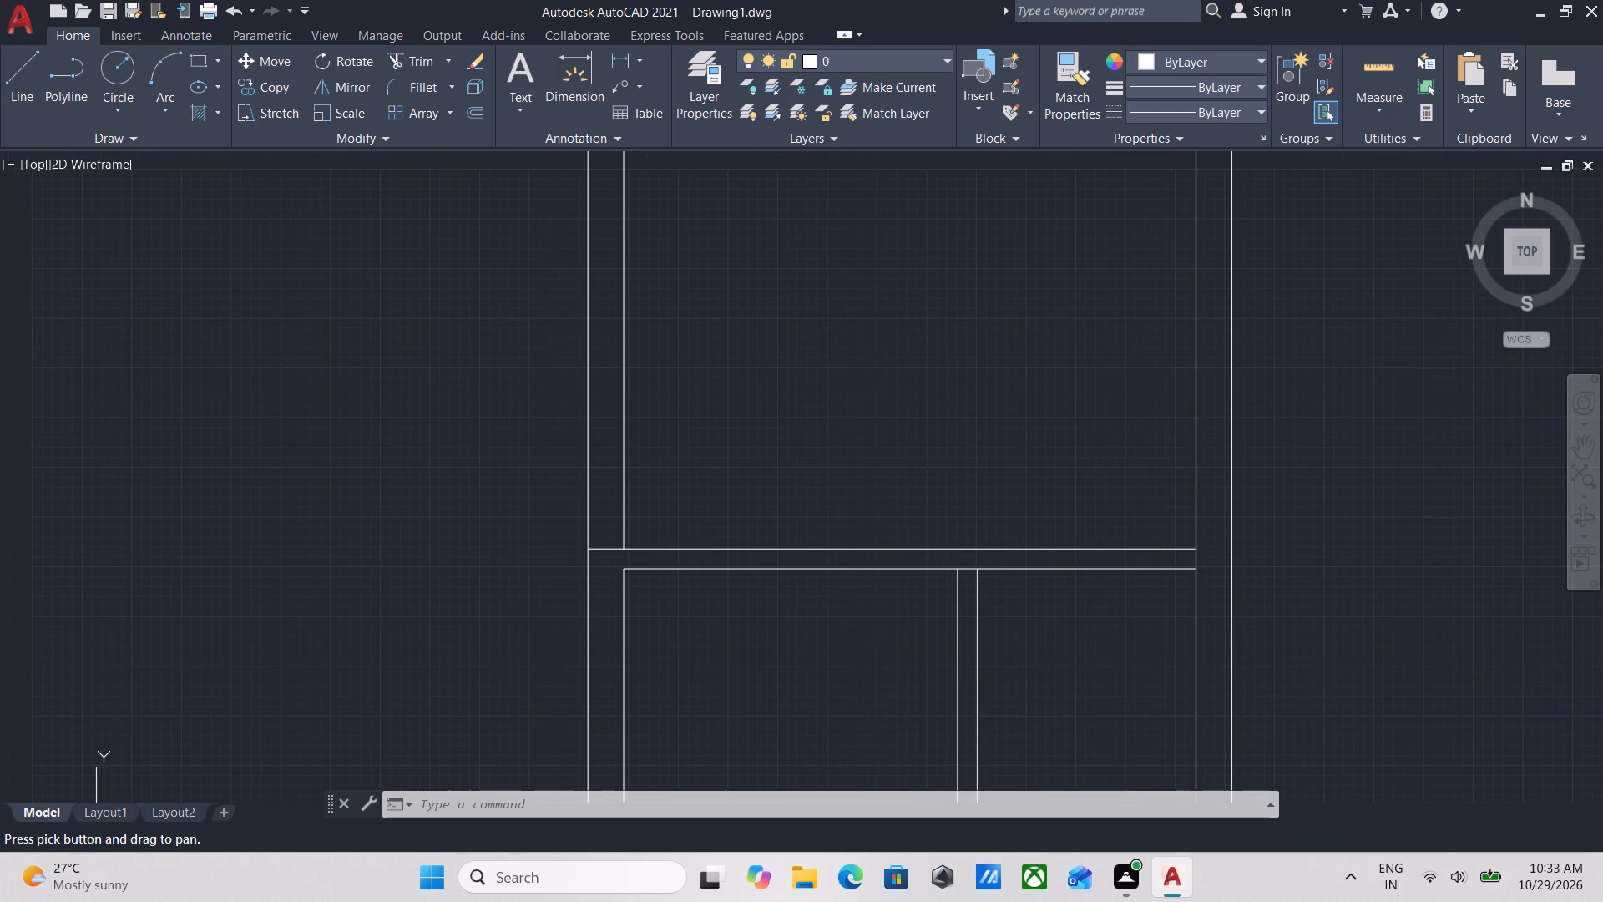
{"action": "middle_click_drag", "start_coordinate": [955, 556], "coordinate": [1009, 583]}
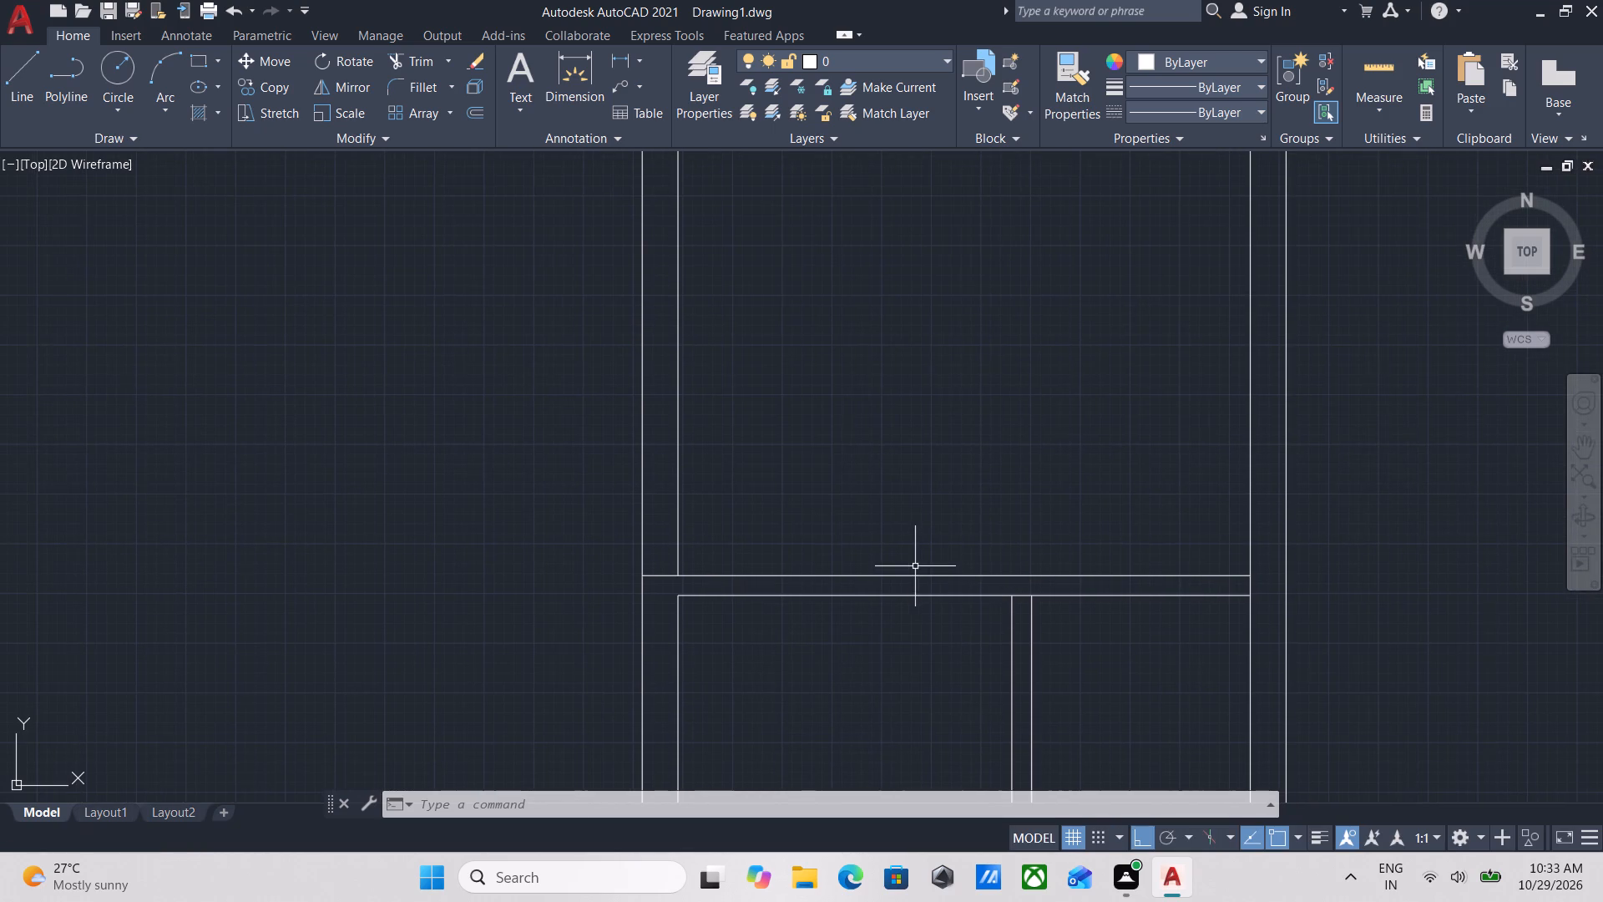
{"action": "left_click", "coordinate": [887, 585]}
{"action": "left_click", "coordinate": [845, 535]}
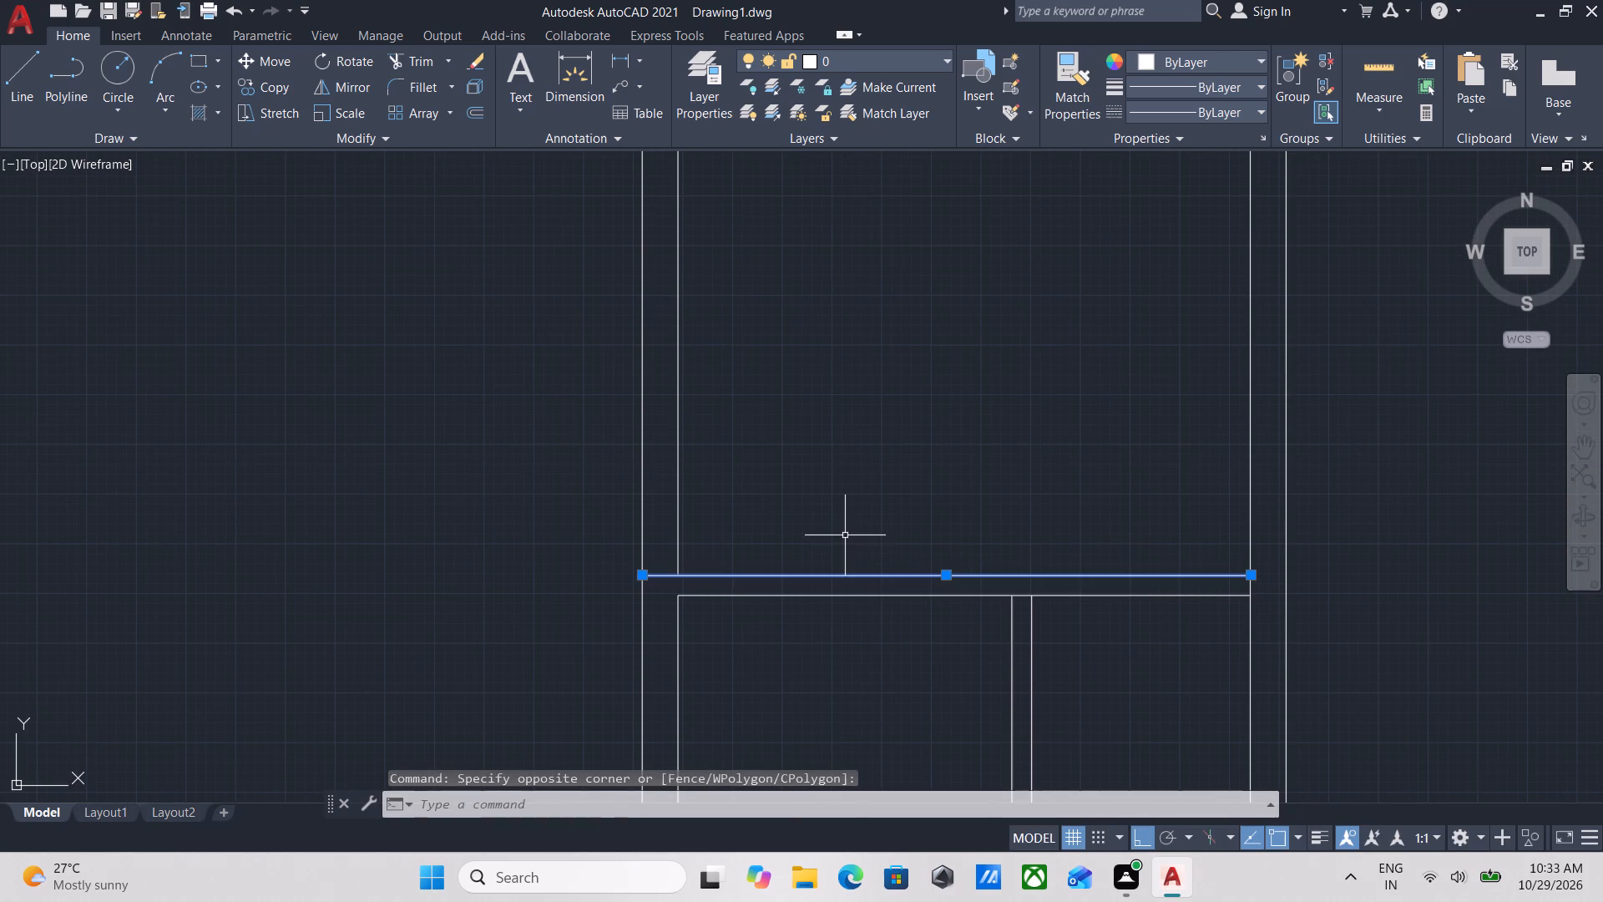
{"action": "middle_click_drag", "start_coordinate": [845, 535], "coordinate": [878, 616]}
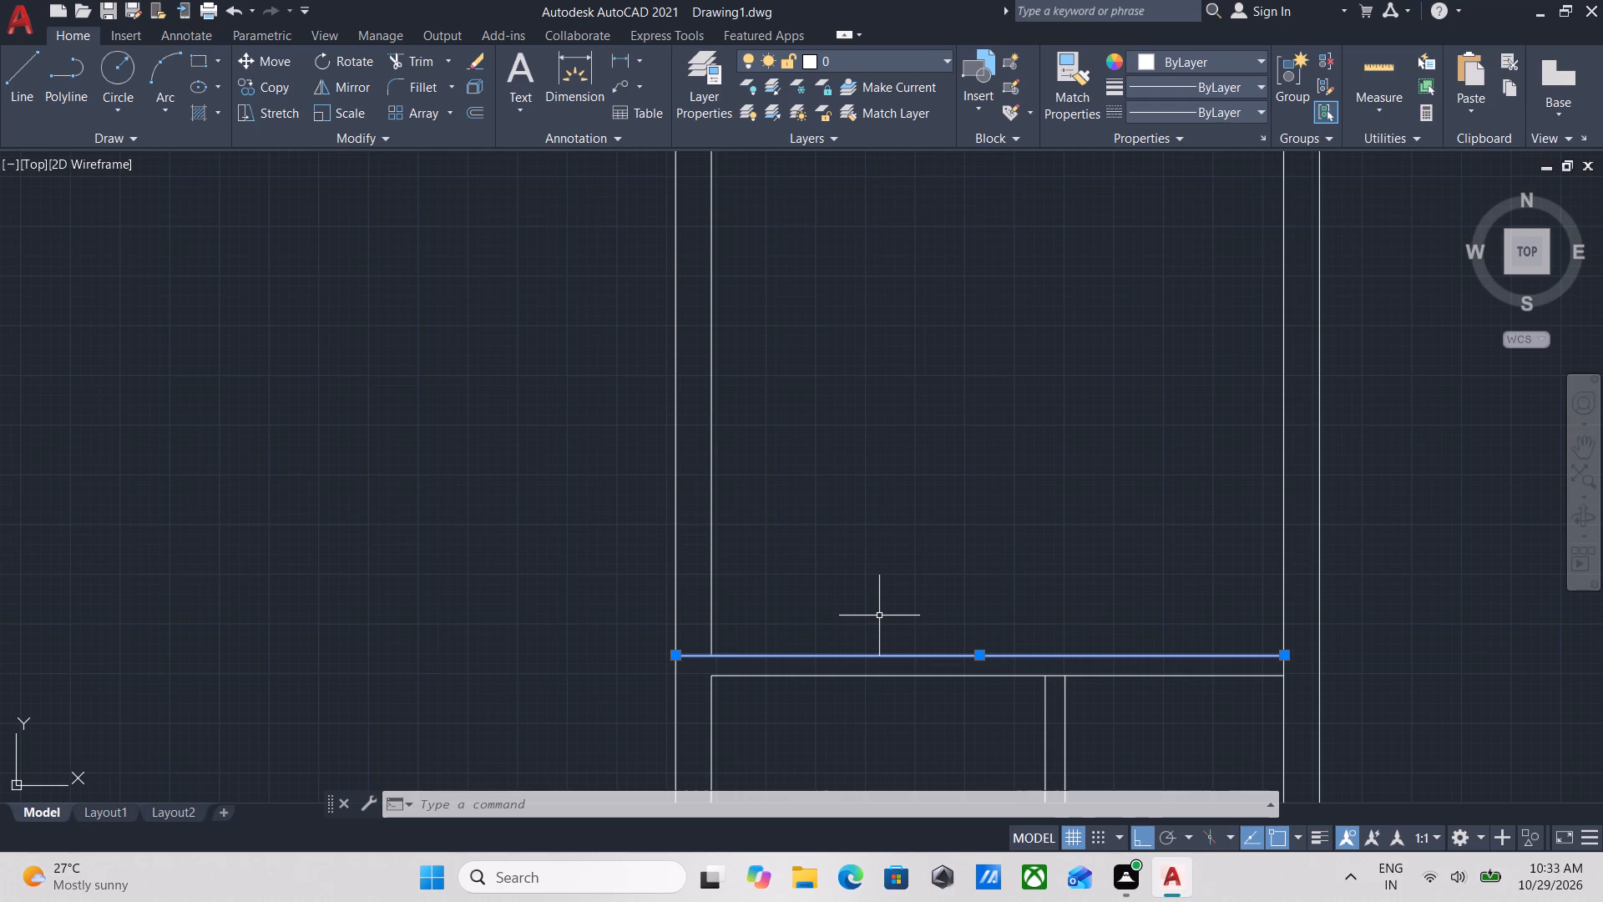
{"action": "middle_click_drag", "start_coordinate": [879, 616], "coordinate": [987, 646]}
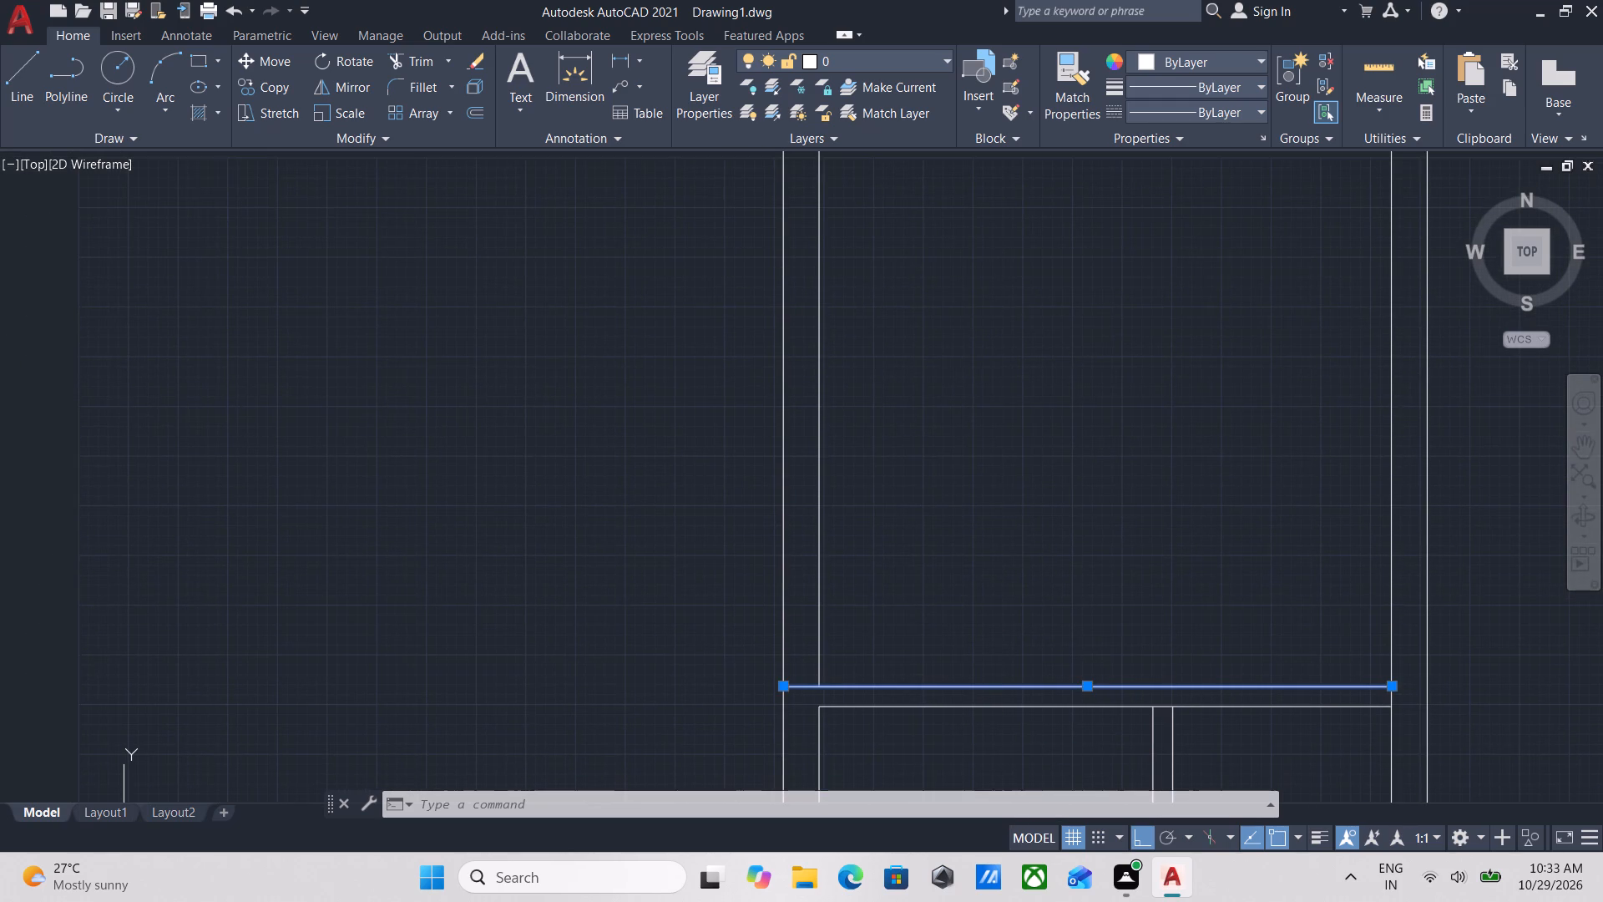
{"action": "key", "text": "o"}
{"action": "key", "text": "Return"}
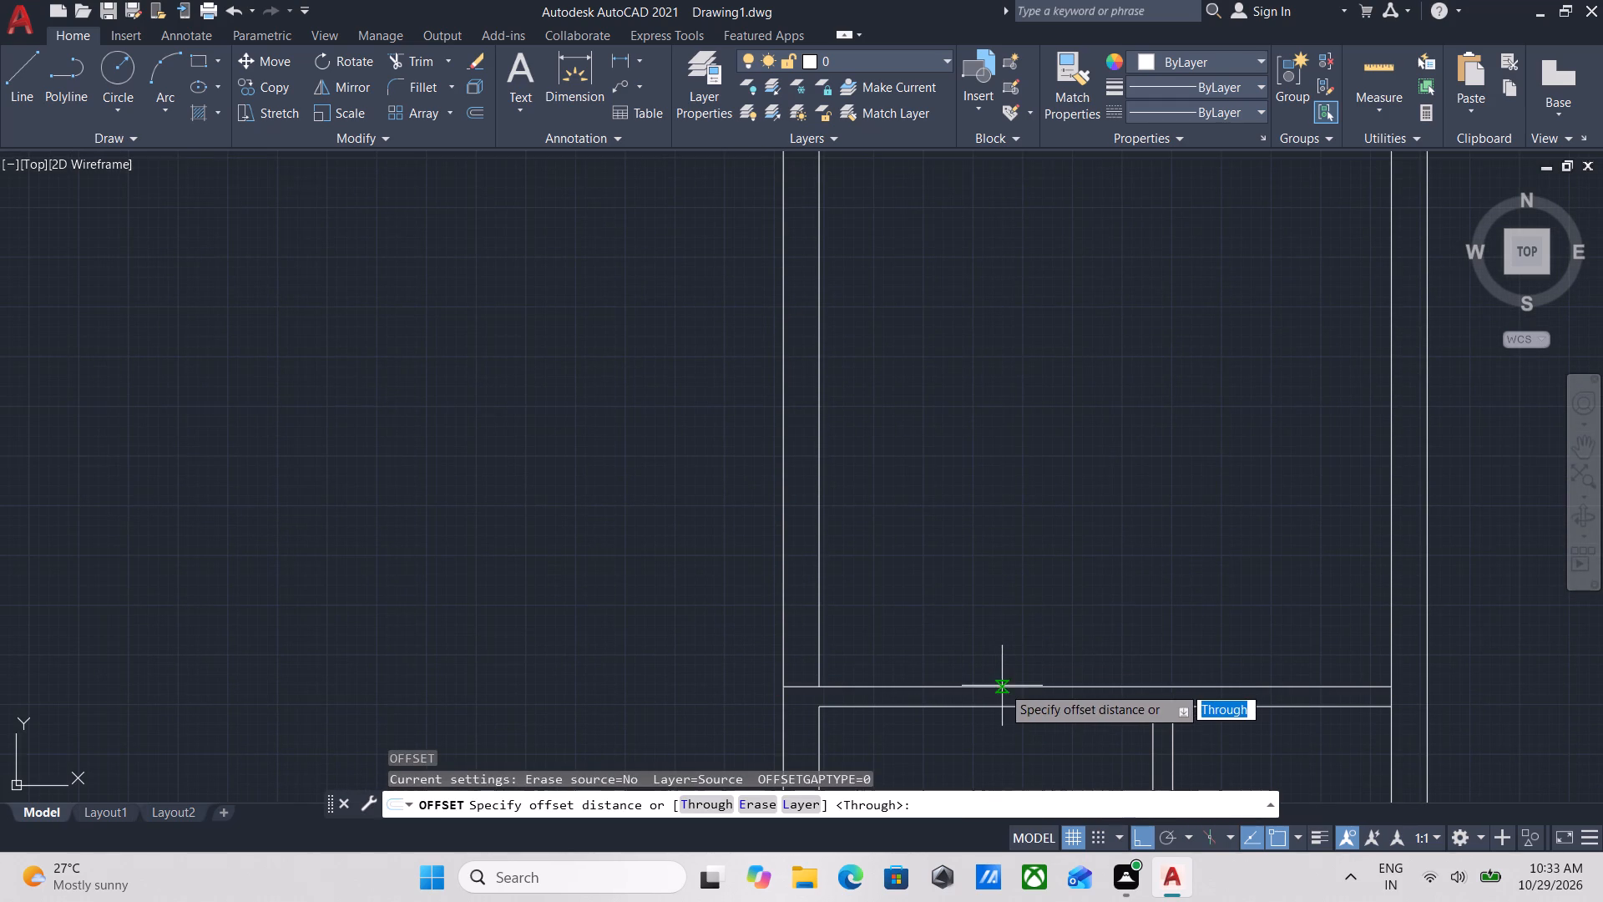
{"action": "left_click", "coordinate": [1002, 686]}
{"action": "left_click", "coordinate": [1008, 581]}
{"action": "type", "text": "18"}
{"action": "key", "text": "apostrophe"}
{"action": "key", "text": "Return"}
{"action": "scroll", "coordinate": [1044, 538], "scroll_direction": "down", "scroll_amount": 2}
{"action": "middle_click_drag", "start_coordinate": [1044, 538], "coordinate": [1085, 692]}
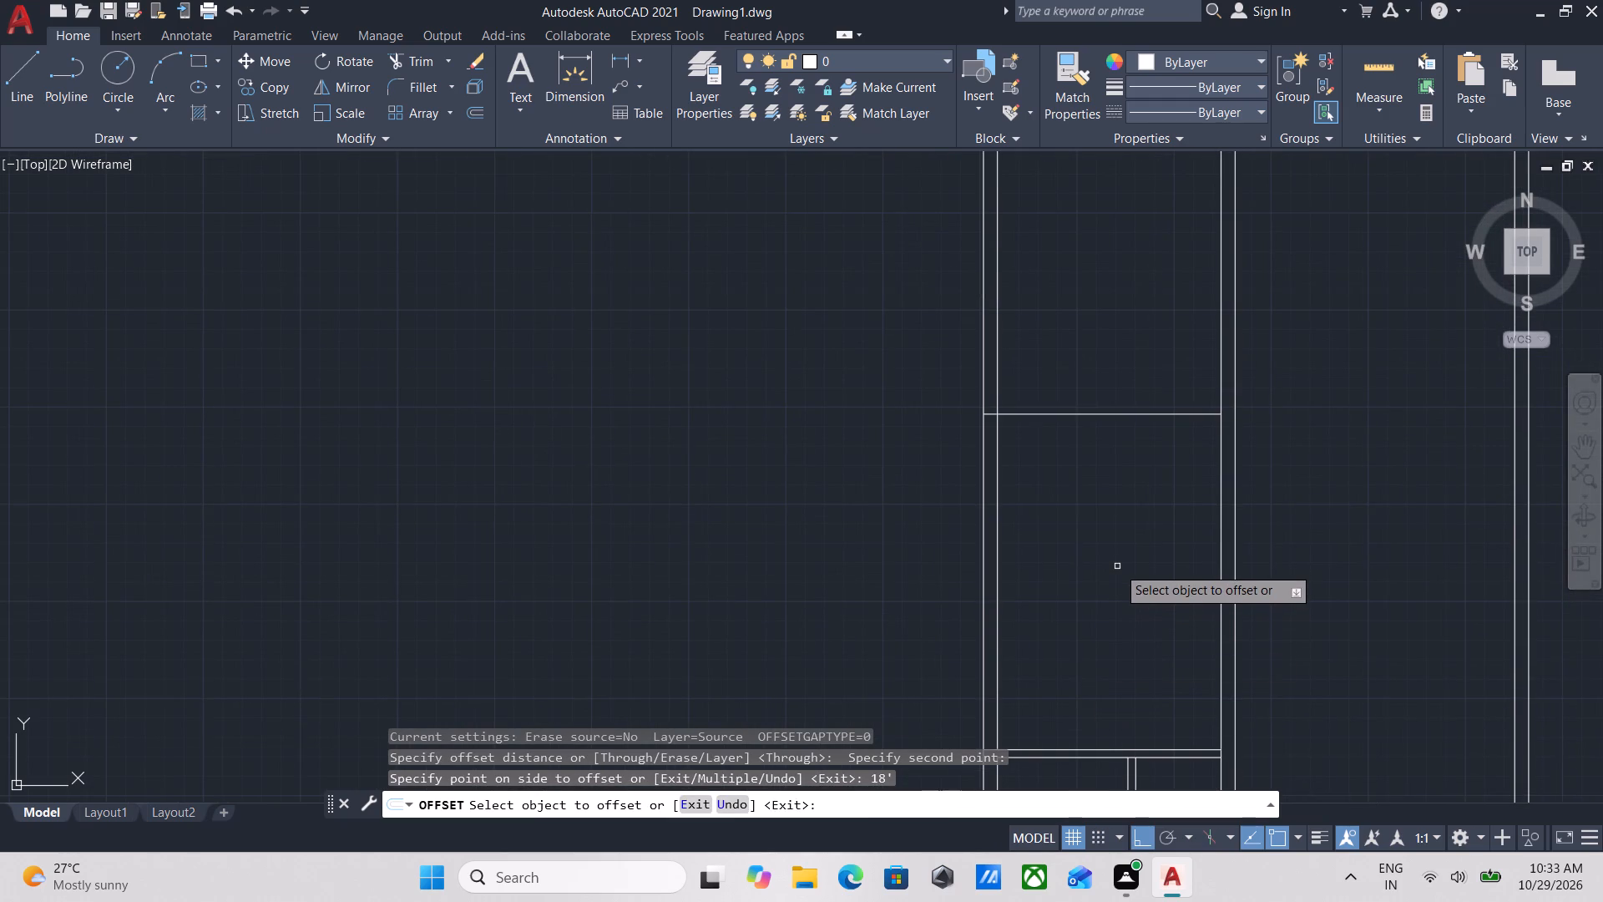
{"action": "scroll", "coordinate": [1117, 566], "scroll_direction": "down", "scroll_amount": 1}
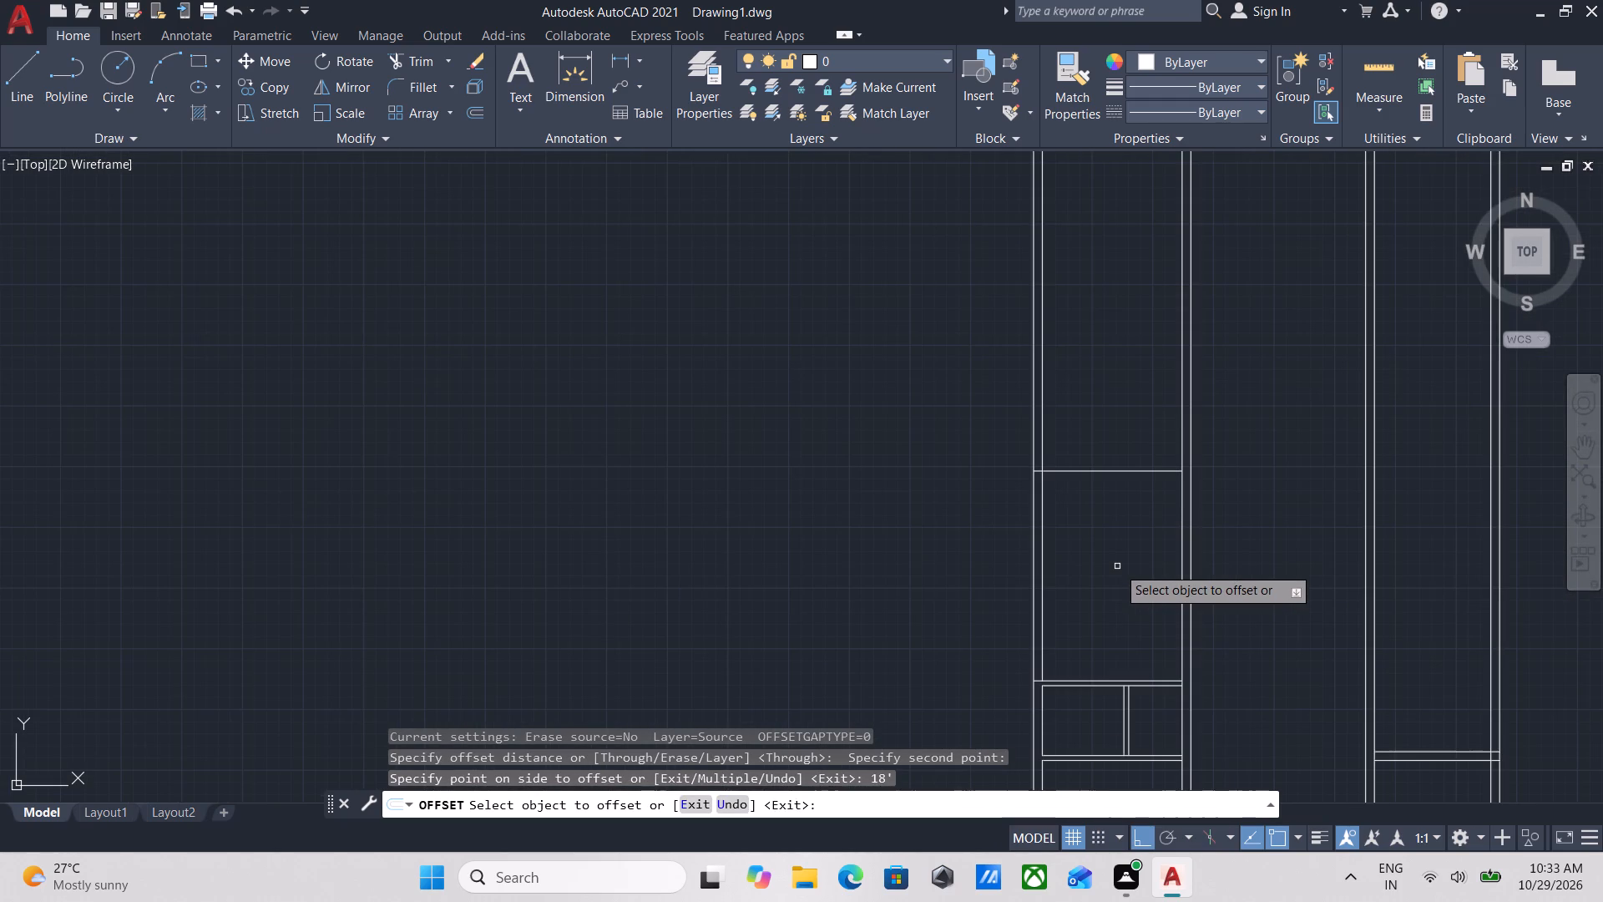
Offset the horizontal line 18' above the small room by 9" north to form a cross wall.
{"action": "middle_click_drag", "start_coordinate": [1117, 566], "coordinate": [1141, 773]}
{"action": "scroll", "coordinate": [1150, 697], "scroll_direction": "up", "scroll_amount": 2}
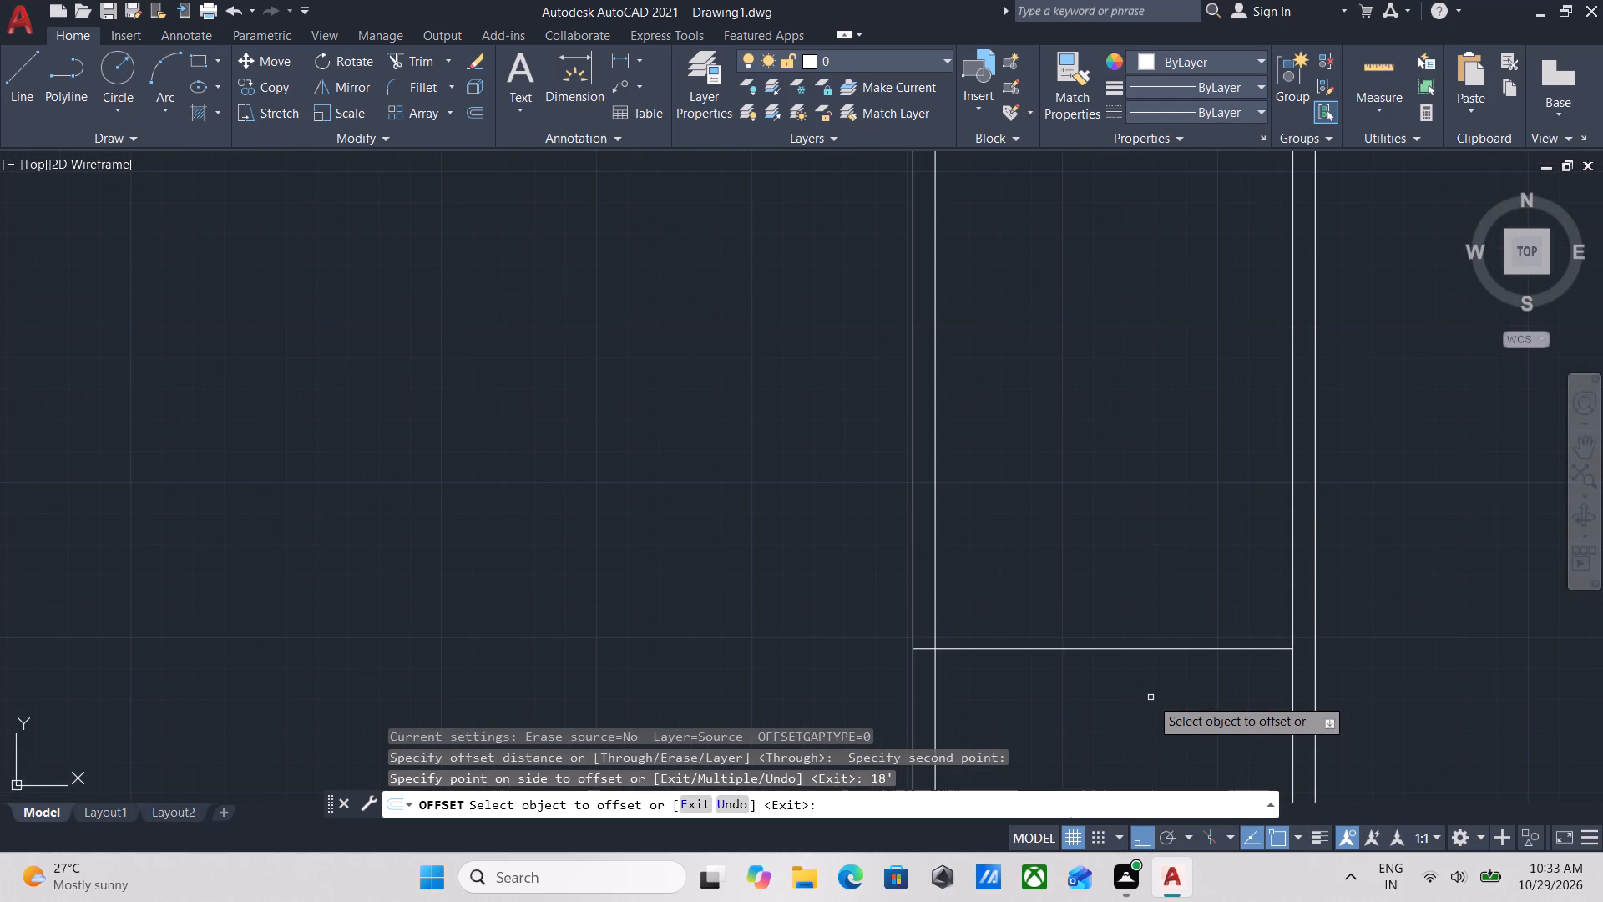
{"action": "scroll", "coordinate": [1150, 695], "scroll_direction": "down", "scroll_amount": 3}
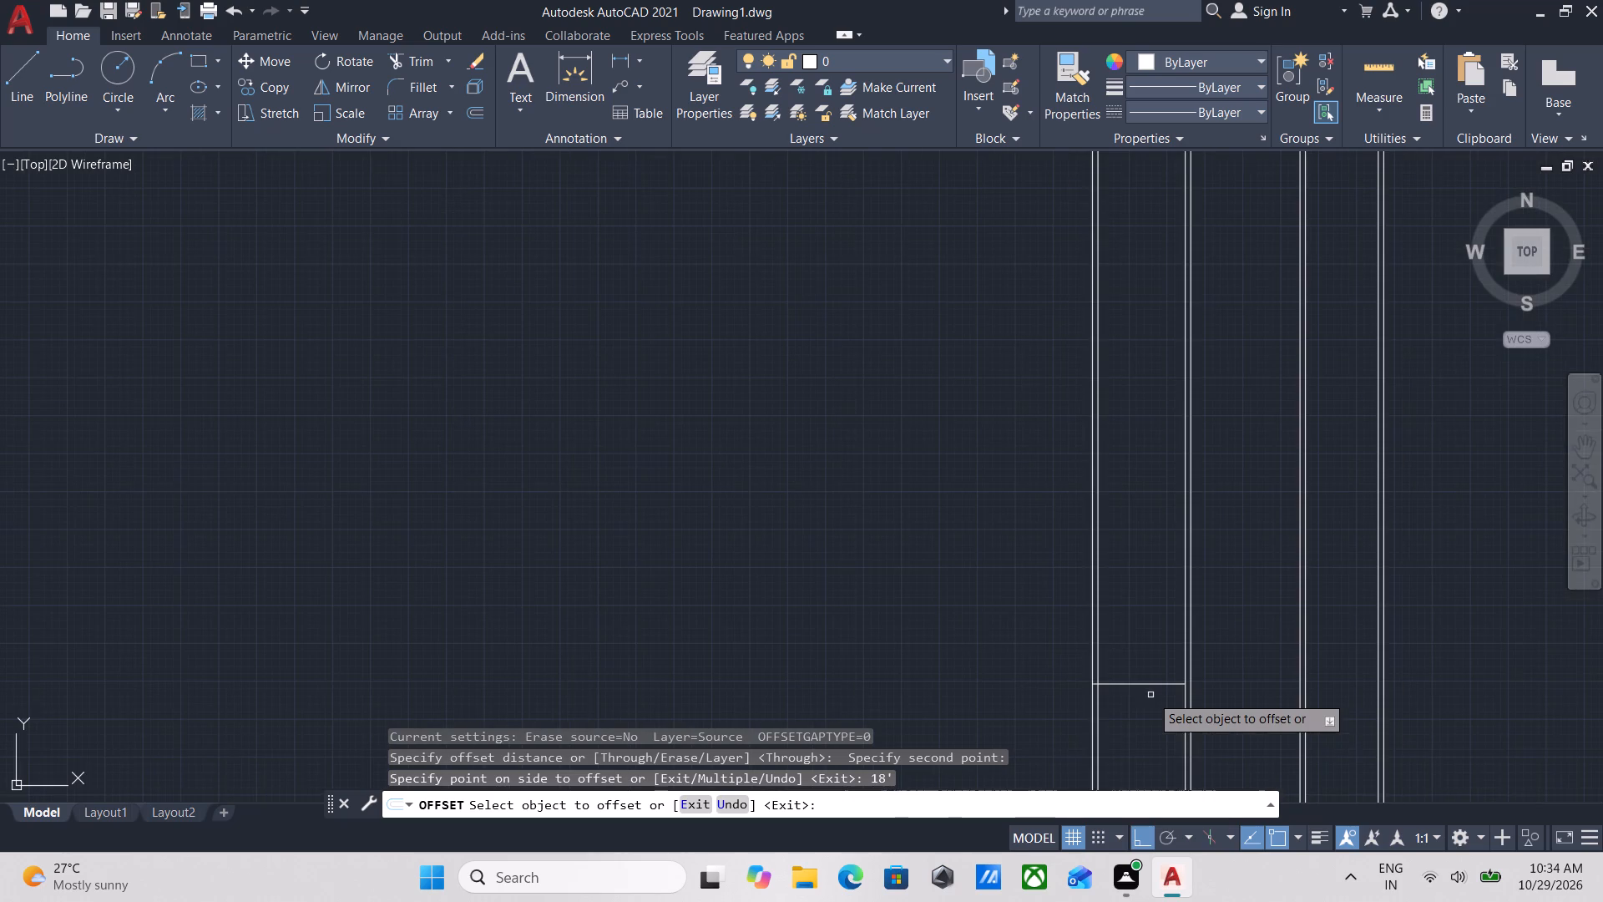
{"action": "middle_click_drag", "start_coordinate": [1150, 695], "coordinate": [1217, 327]}
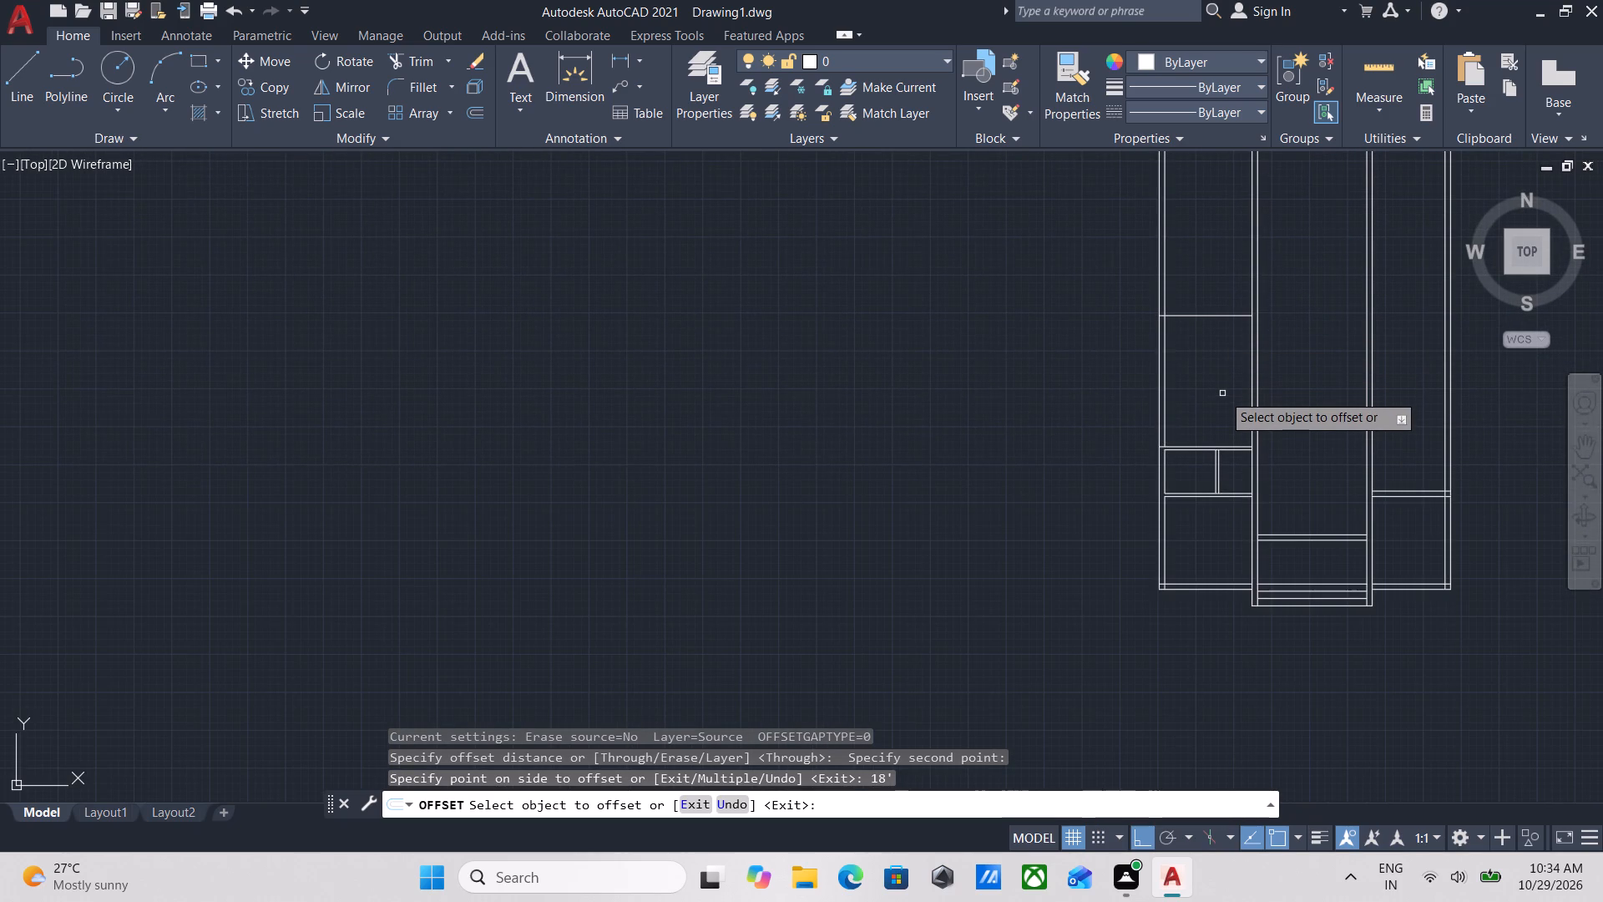
{"action": "middle_click_drag", "start_coordinate": [1228, 405], "coordinate": [1239, 513]}
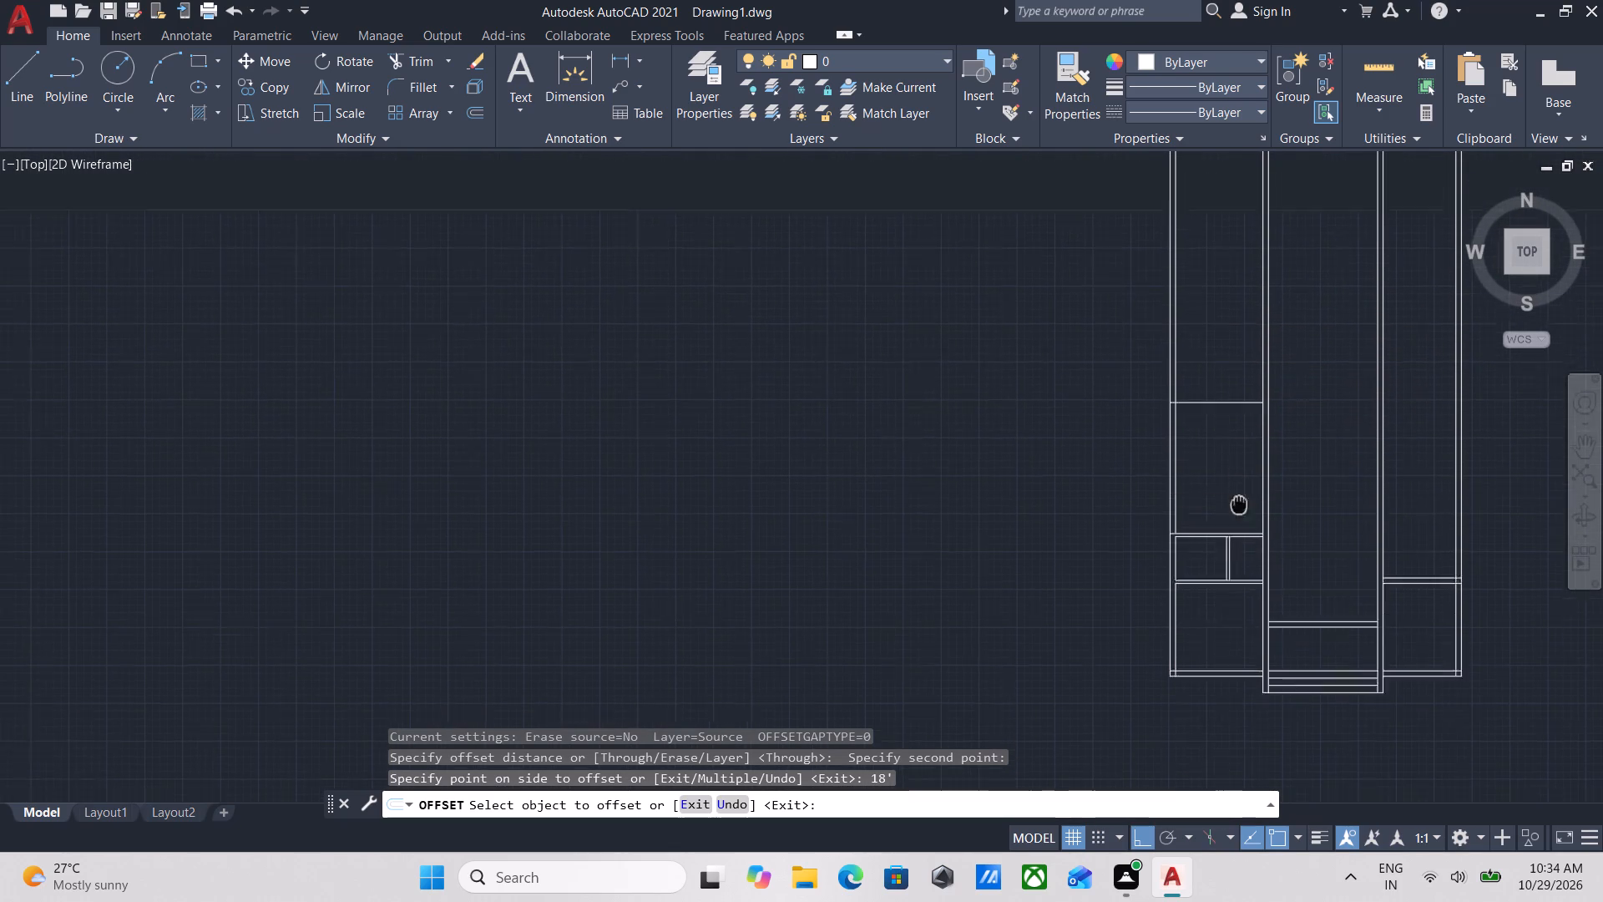
{"action": "middle_click_drag", "start_coordinate": [1239, 513], "coordinate": [1238, 550]}
{"action": "scroll", "coordinate": [1215, 477], "scroll_direction": "up", "scroll_amount": 4}
{"action": "middle_click_drag", "start_coordinate": [1221, 459], "coordinate": [1138, 603]}
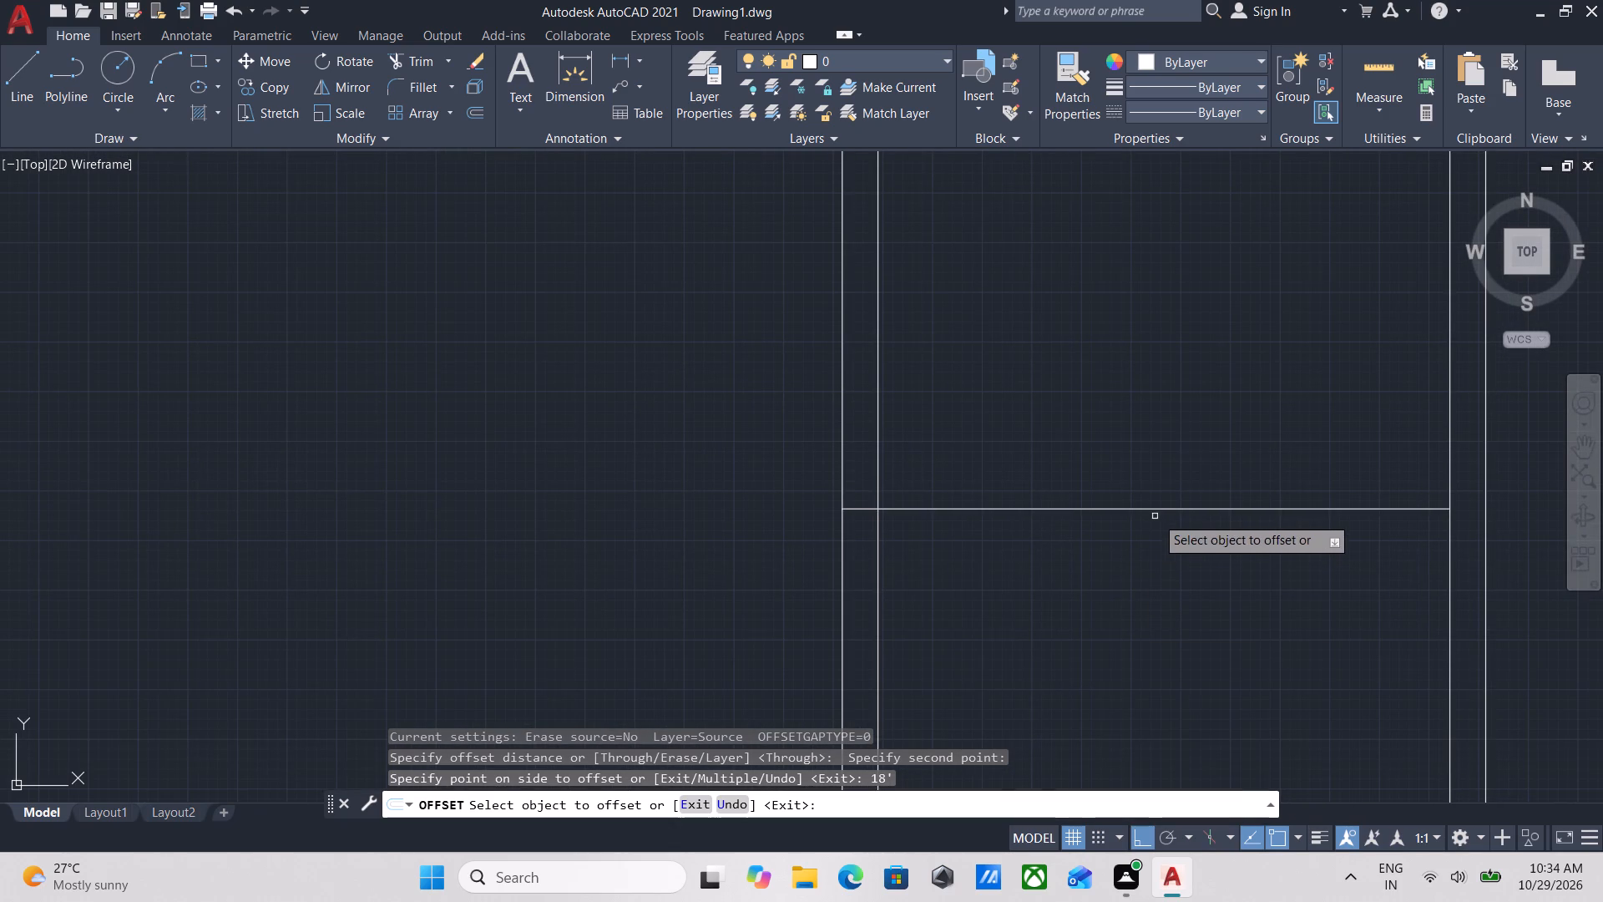
{"action": "left_click", "coordinate": [1158, 506]}
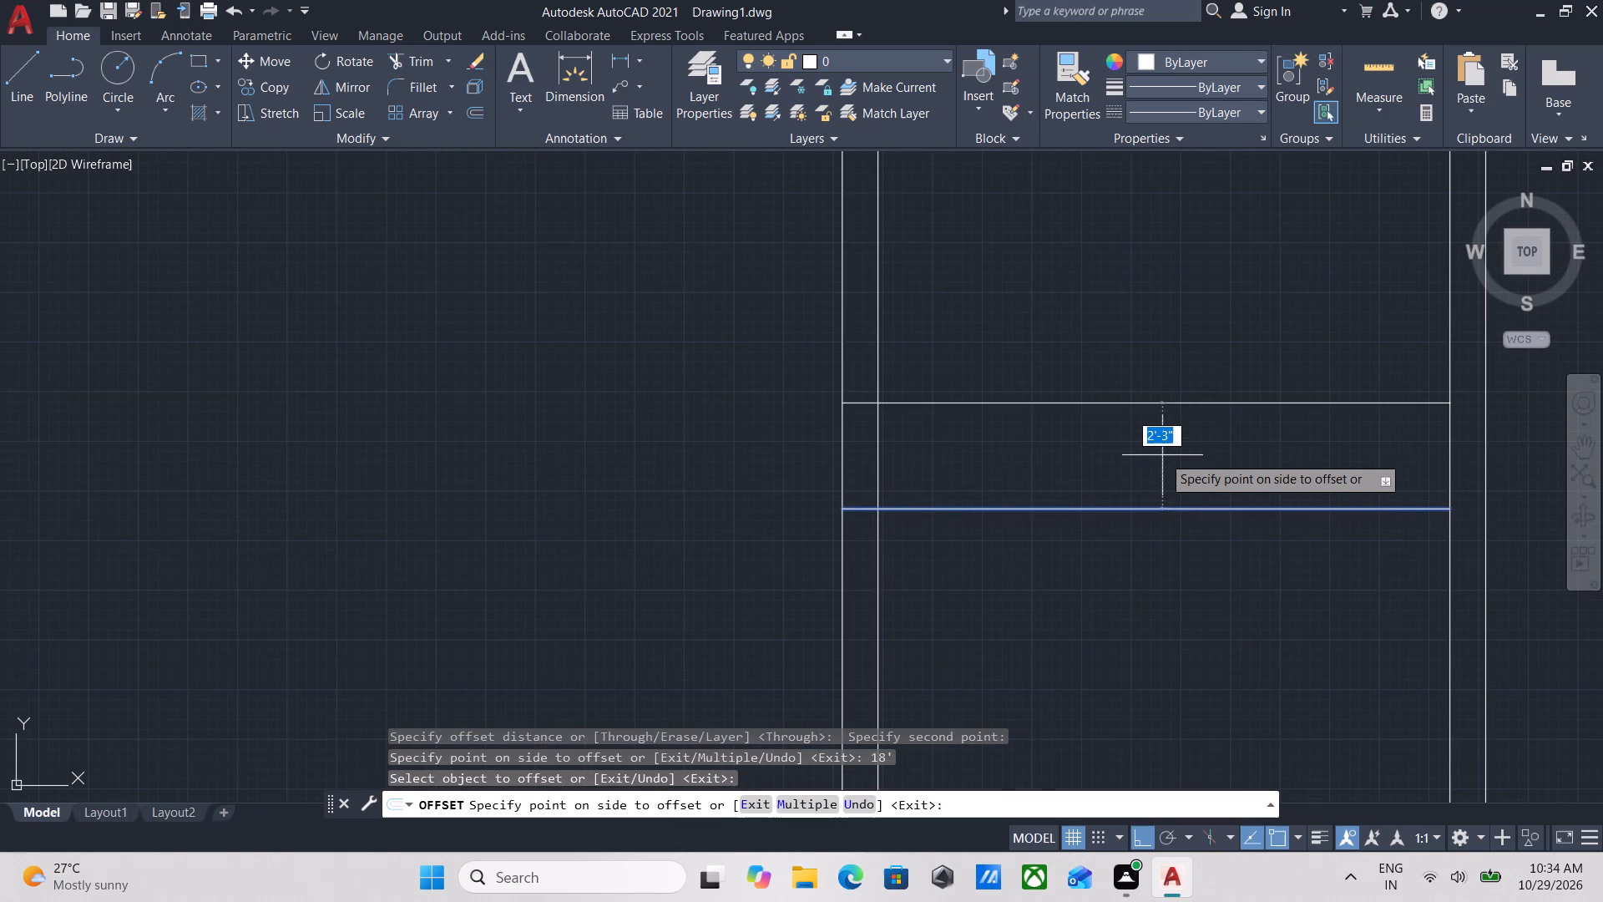
{"action": "scroll", "coordinate": [1162, 455], "scroll_direction": "down", "scroll_amount": 2}
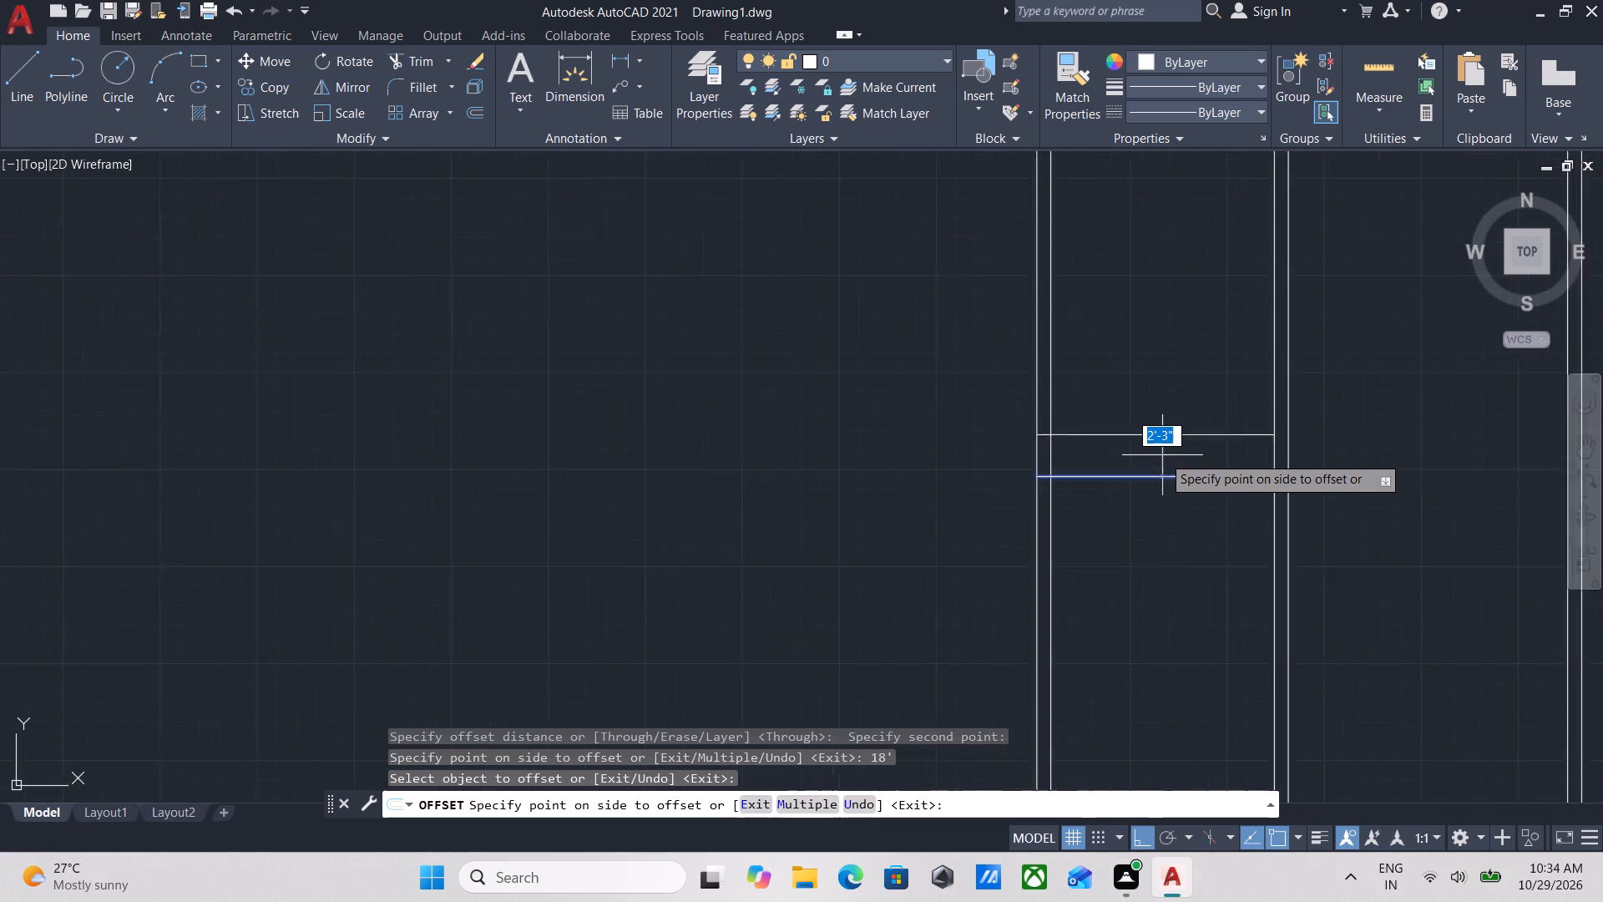
{"action": "scroll", "coordinate": [1162, 455], "scroll_direction": "down", "scroll_amount": 3}
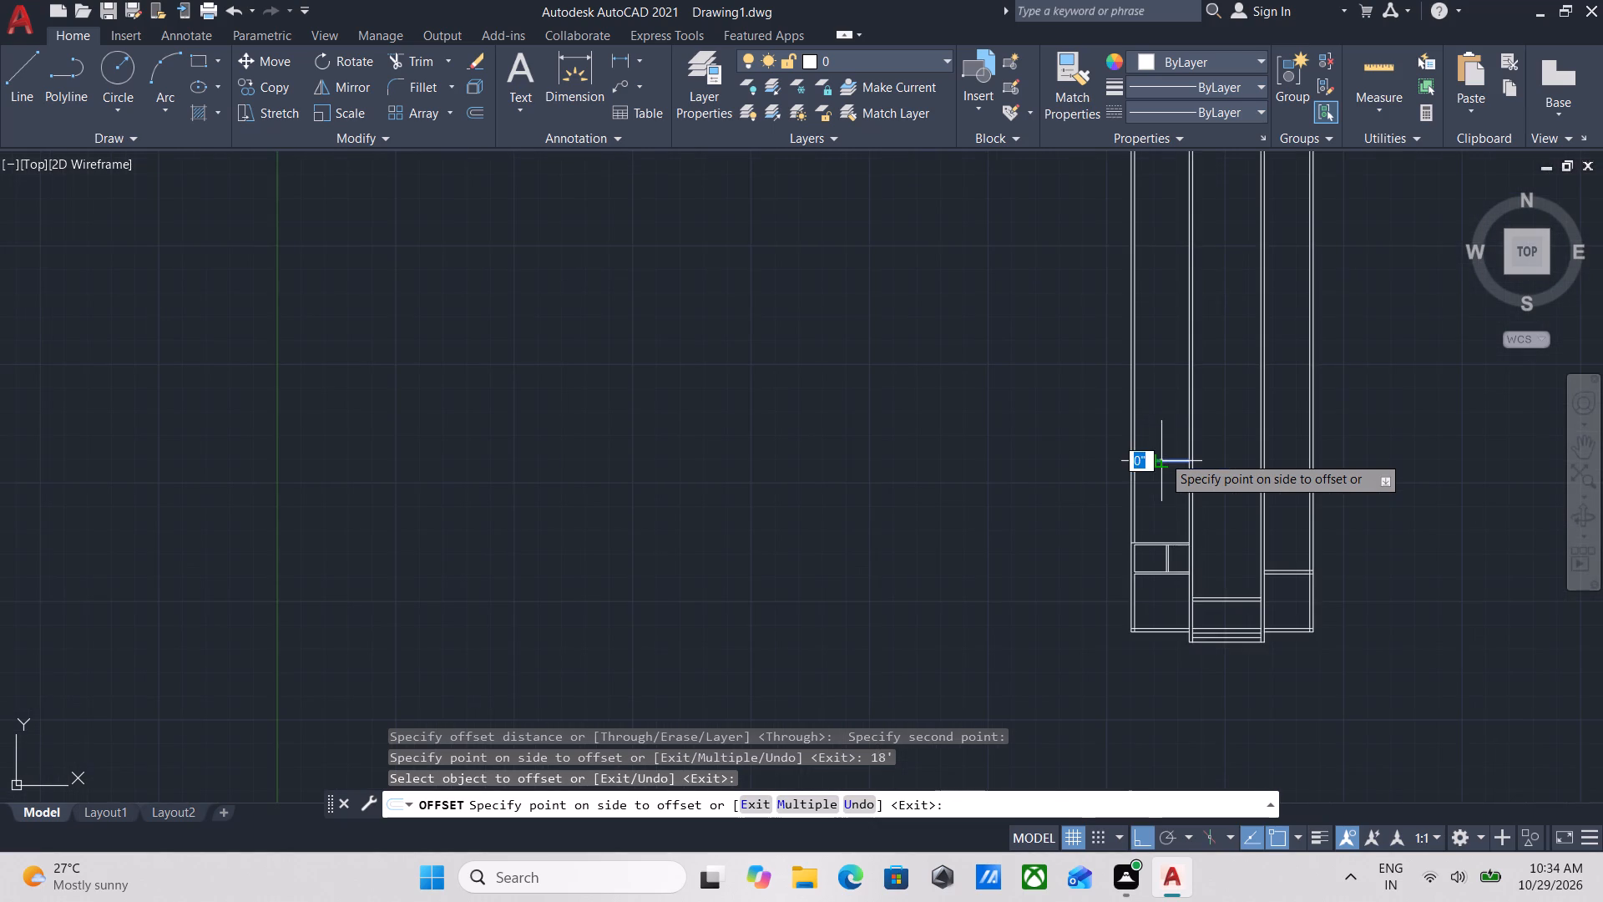
{"action": "scroll", "coordinate": [1162, 455], "scroll_direction": "up", "scroll_amount": 1}
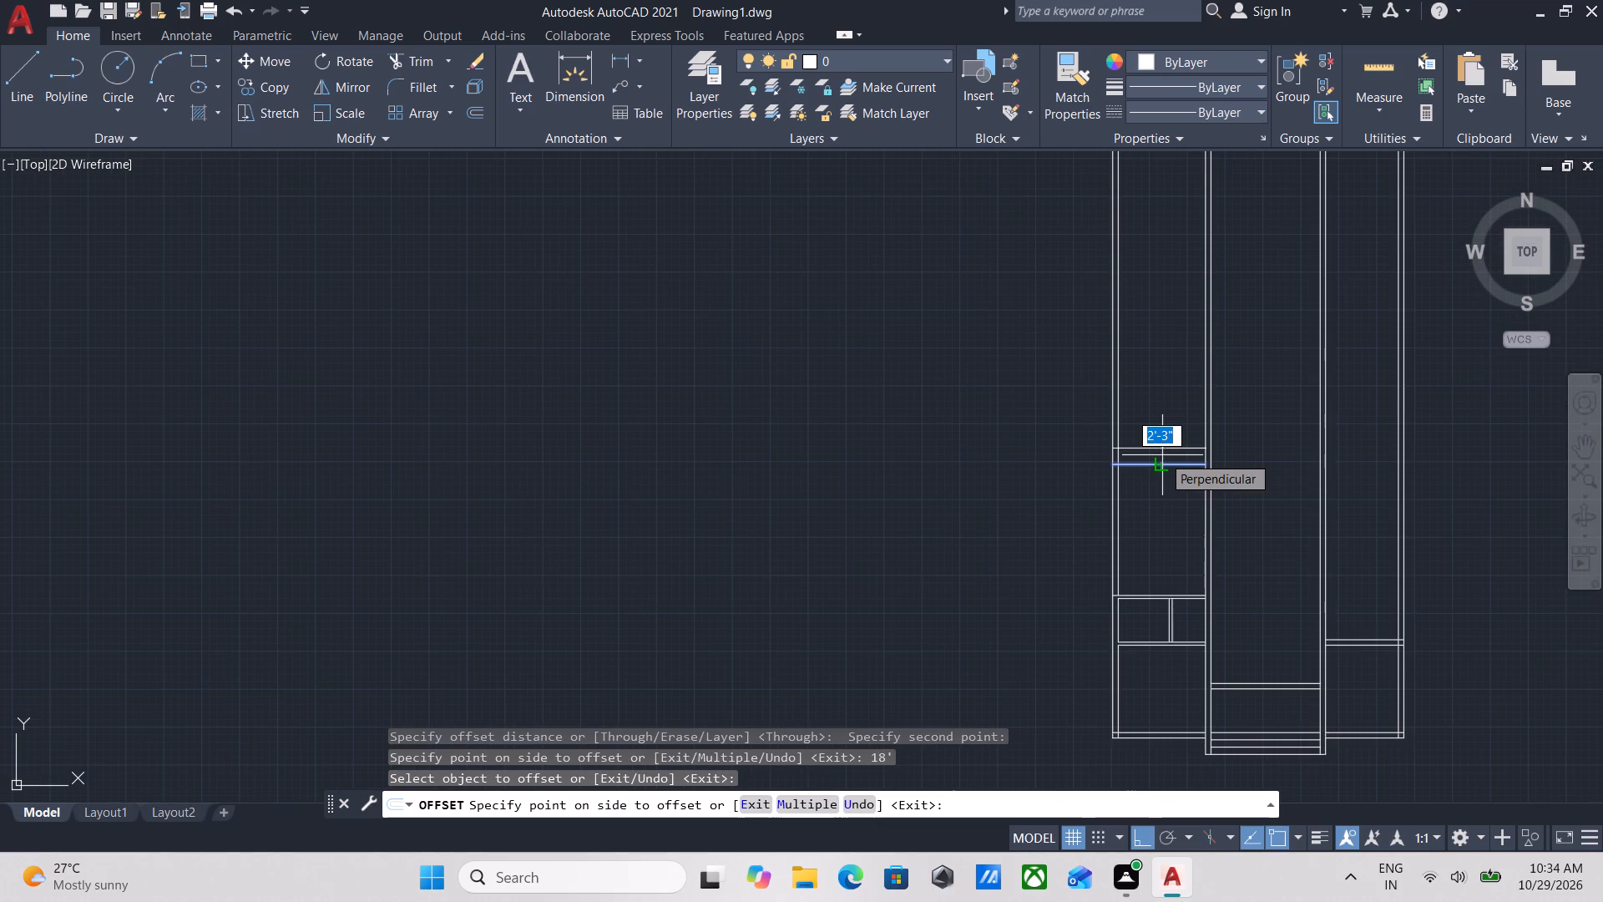
{"action": "scroll", "coordinate": [1162, 455], "scroll_direction": "up", "scroll_amount": 1}
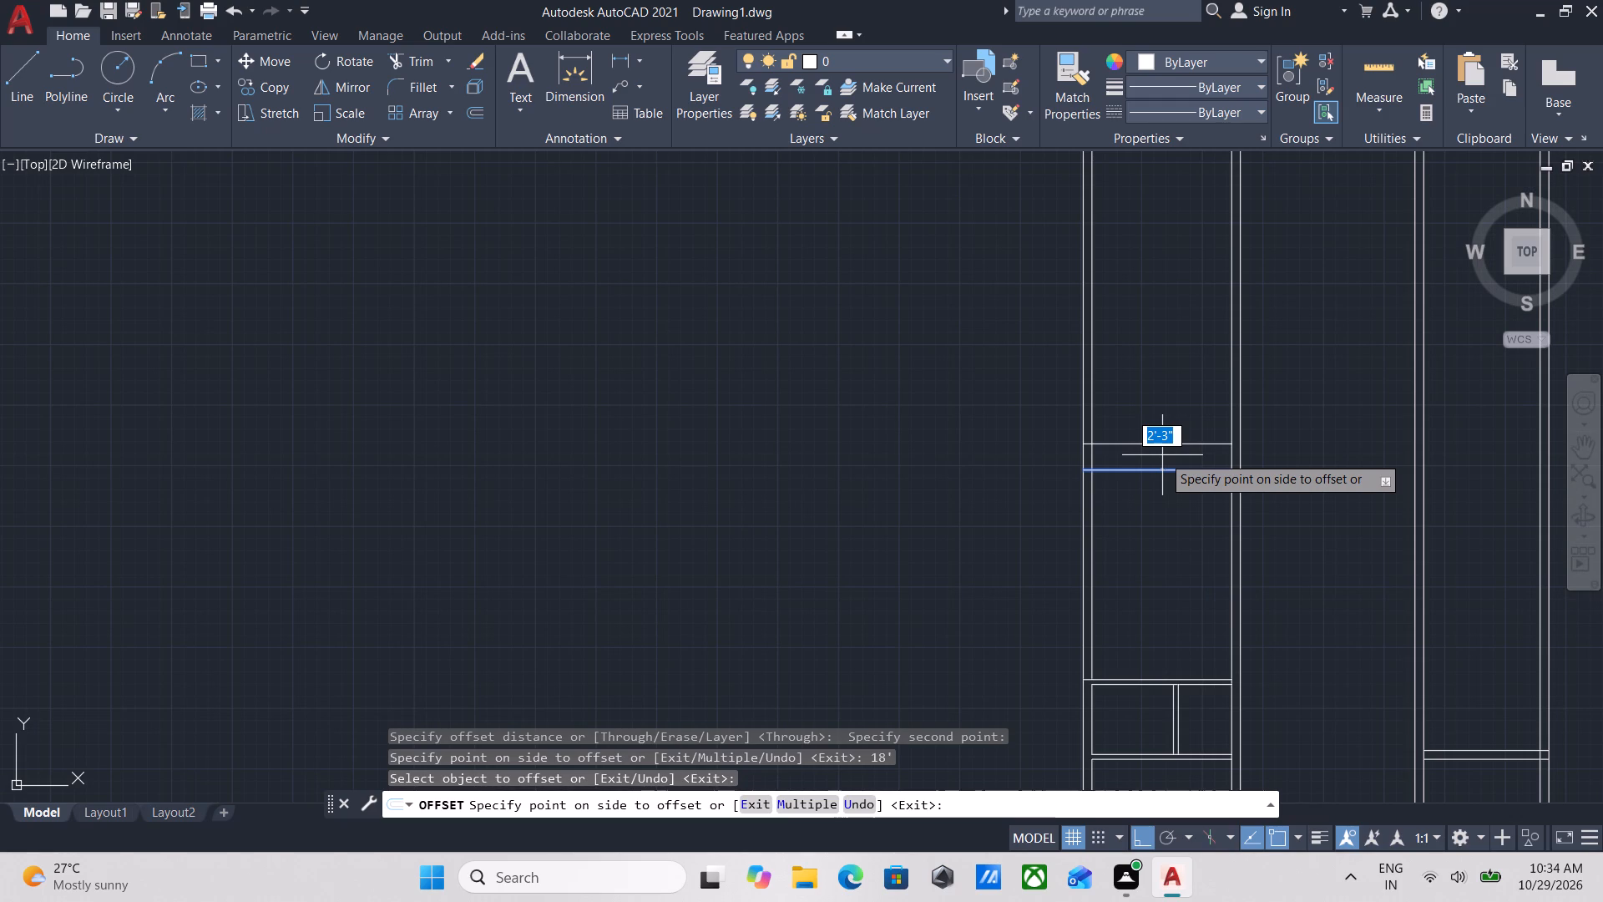
{"action": "key", "text": "9"}
{"action": "key", "text": "Return"}
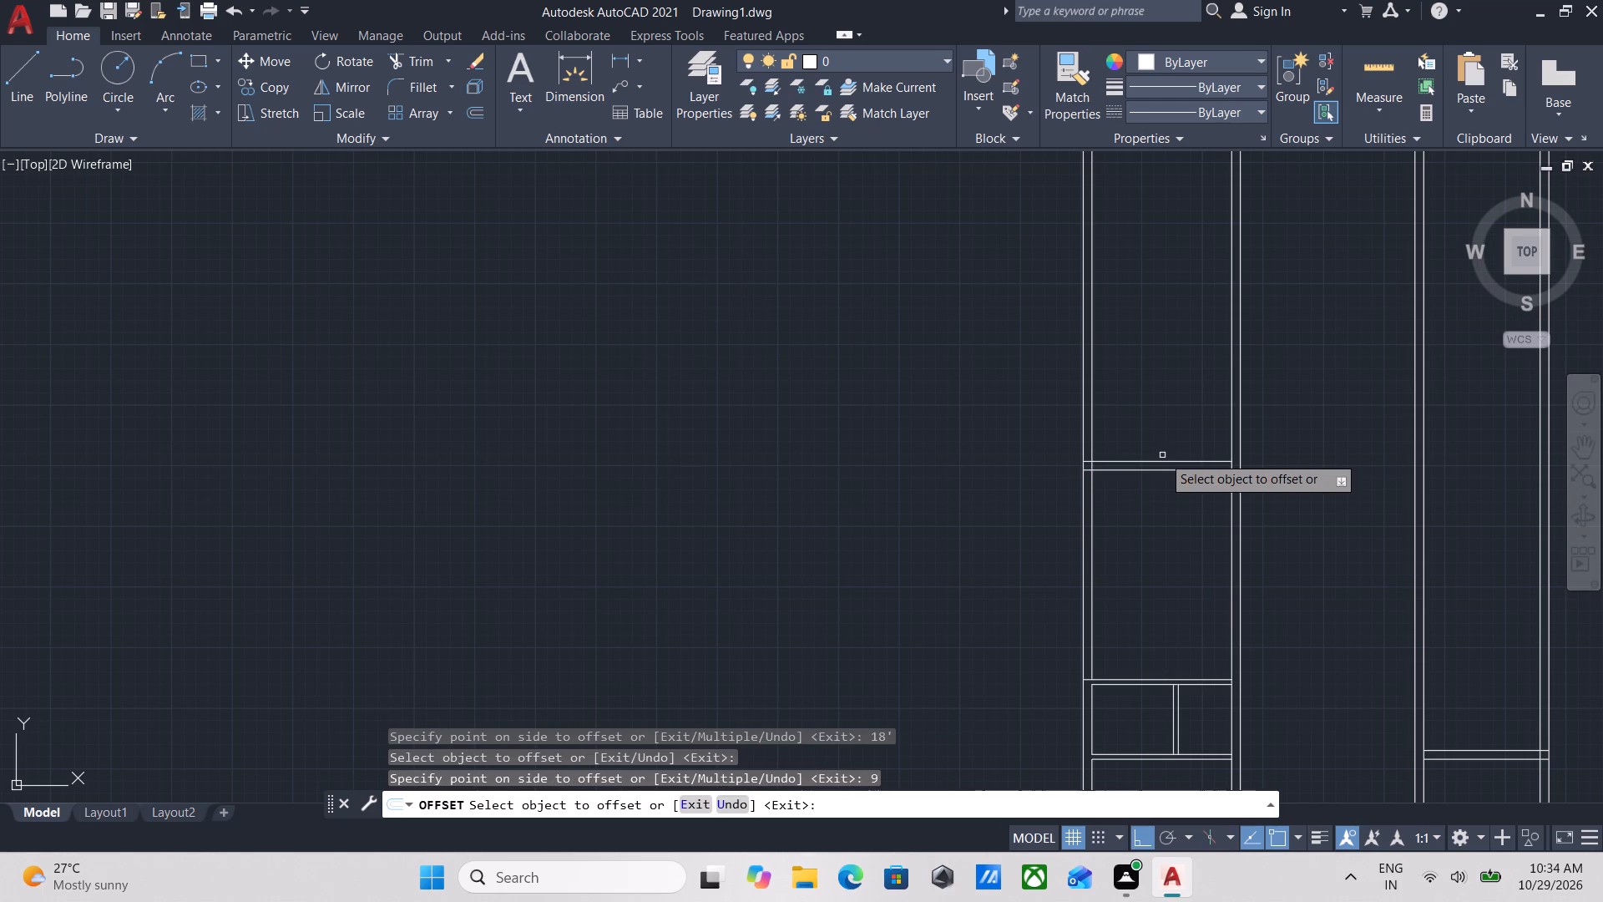
Offset the new cross wall's upper line 12' north.
{"action": "middle_click_drag", "start_coordinate": [1162, 455], "coordinate": [1166, 514]}
{"action": "left_click", "coordinate": [1176, 518]}
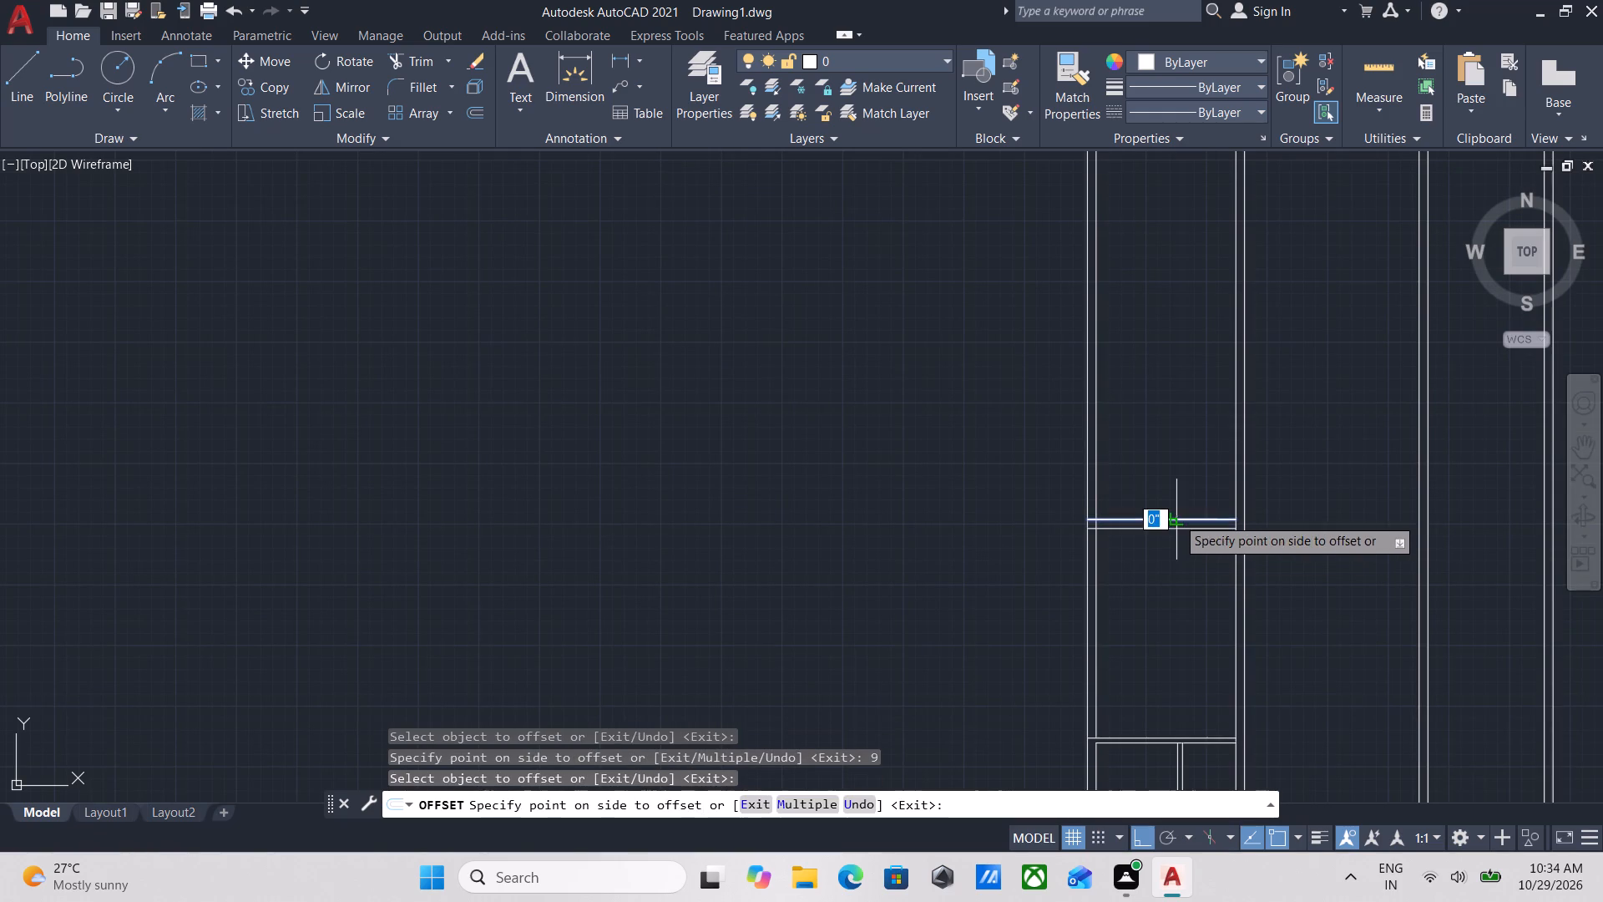
{"action": "type", "text": "12"}
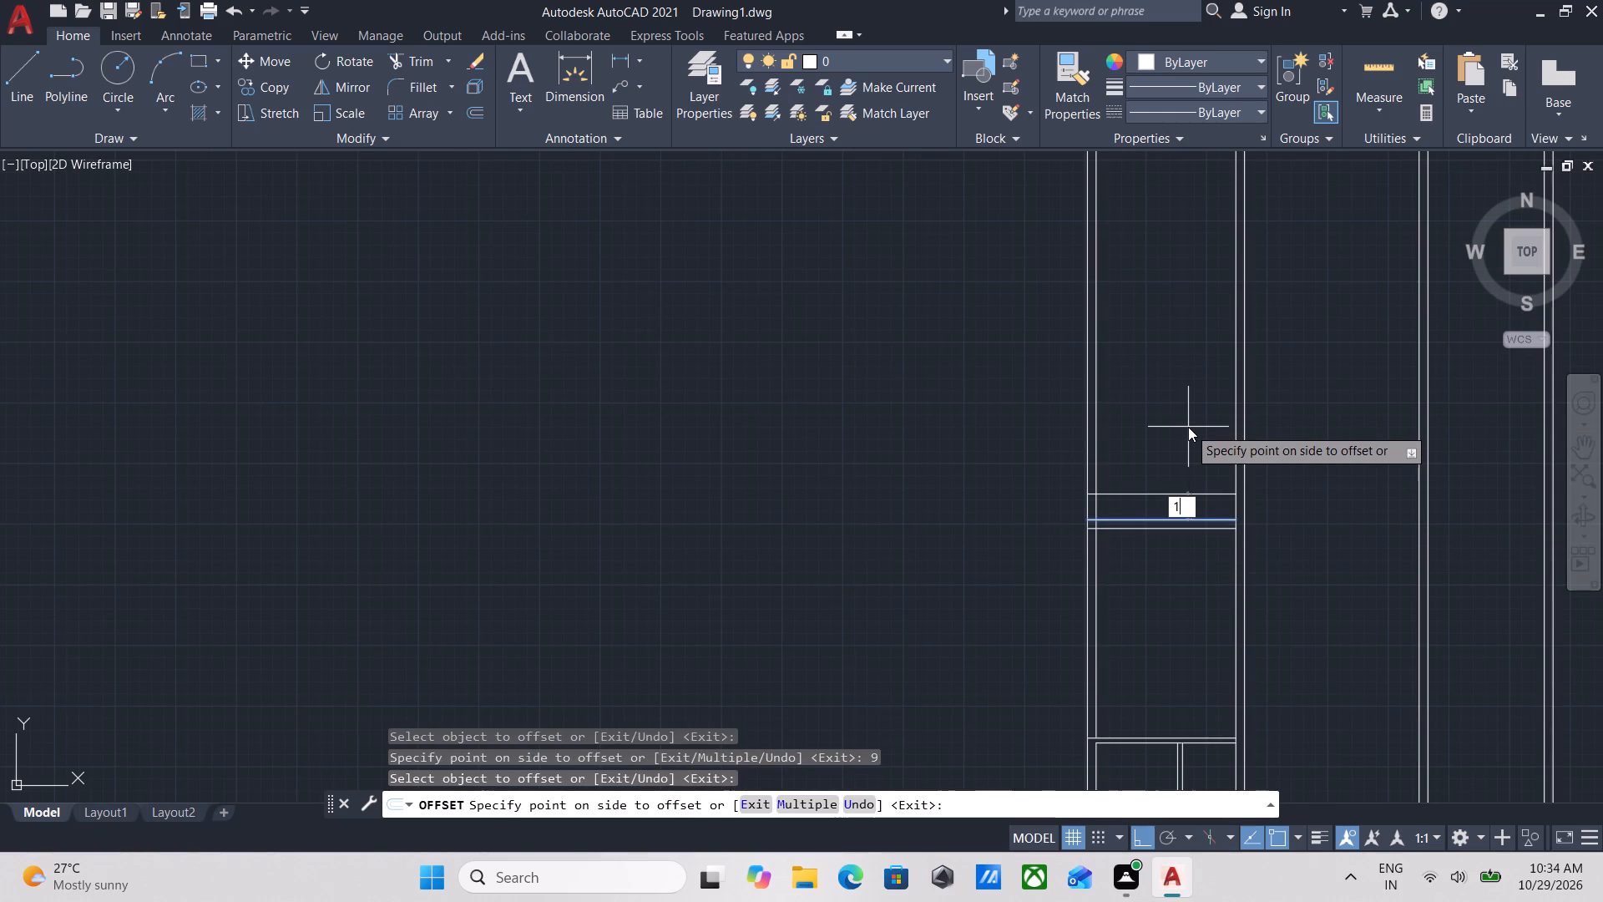
{"action": "key", "text": "apostrophe"}
{"action": "key", "text": "Return"}
Offset the line 12' above the cross wall by 9" north to form a second cross wall.
{"action": "middle_click_drag", "start_coordinate": [1188, 449], "coordinate": [1176, 650]}
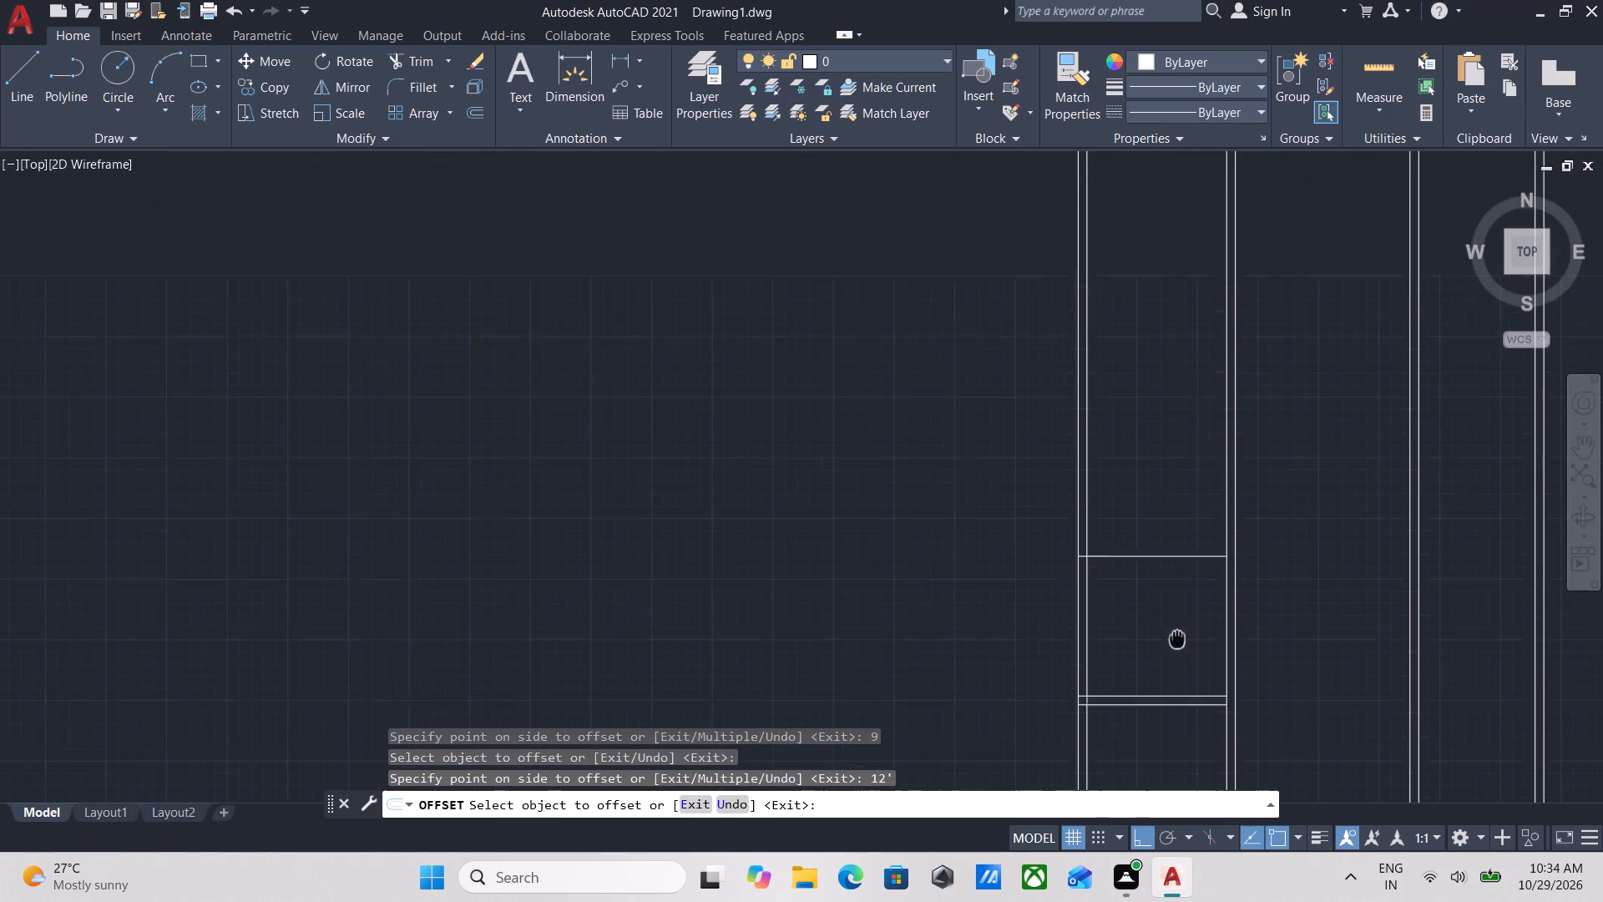
{"action": "middle_click_drag", "start_coordinate": [1176, 650], "coordinate": [1176, 666]}
{"action": "left_click", "coordinate": [1171, 595]}
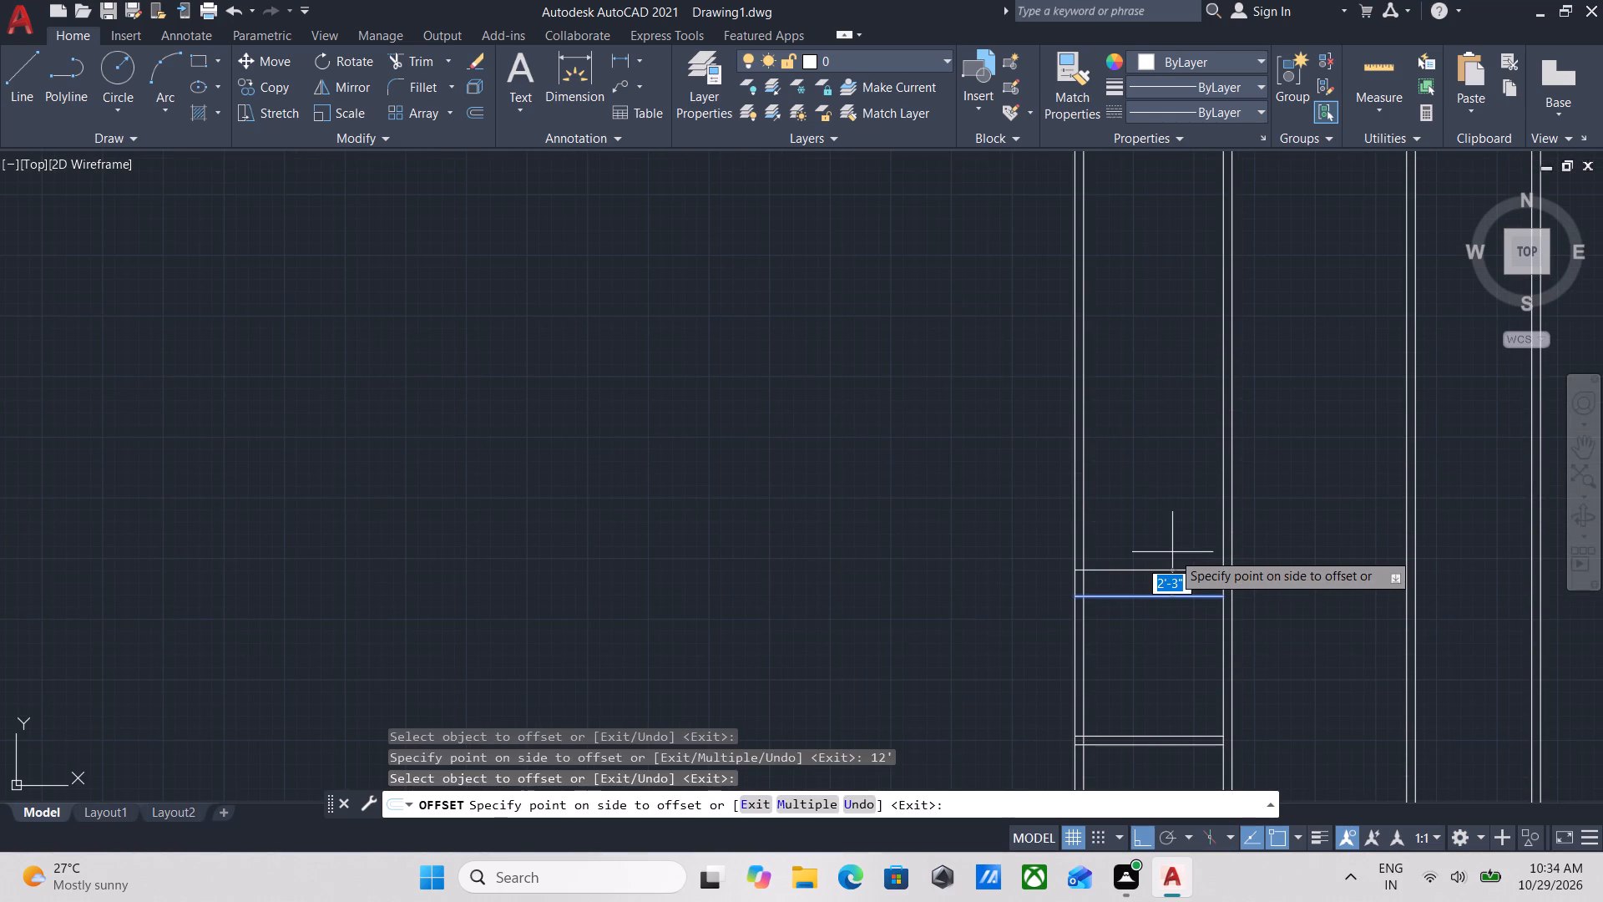
{"action": "key", "text": "9"}
{"action": "key", "text": "Return"}
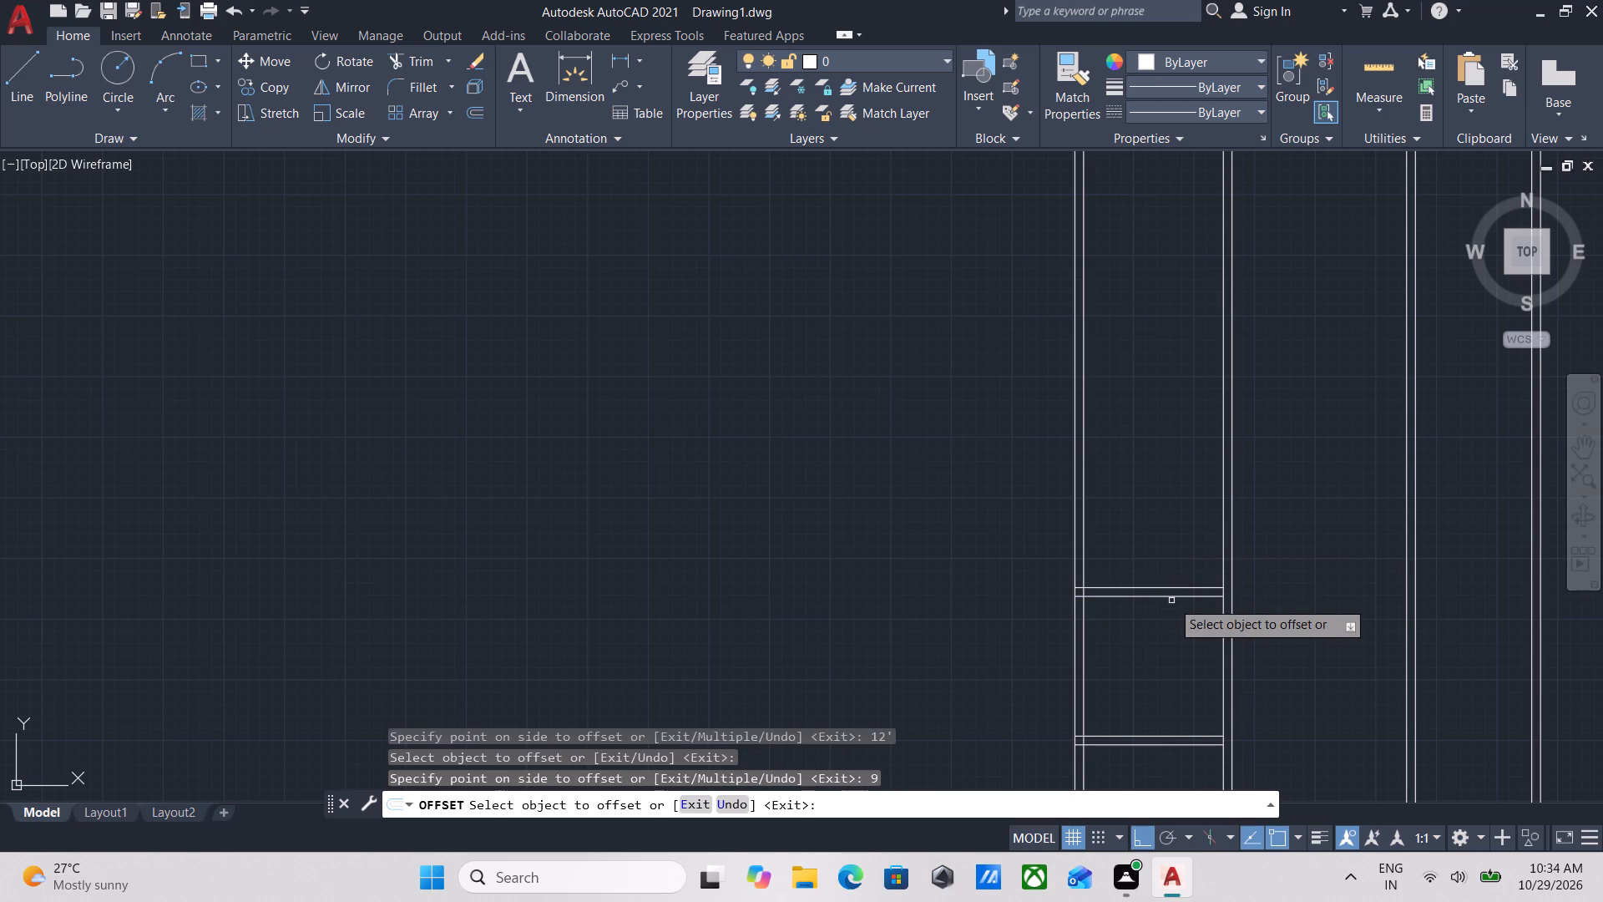
{"action": "scroll", "coordinate": [1171, 600], "scroll_direction": "down", "scroll_amount": 2}
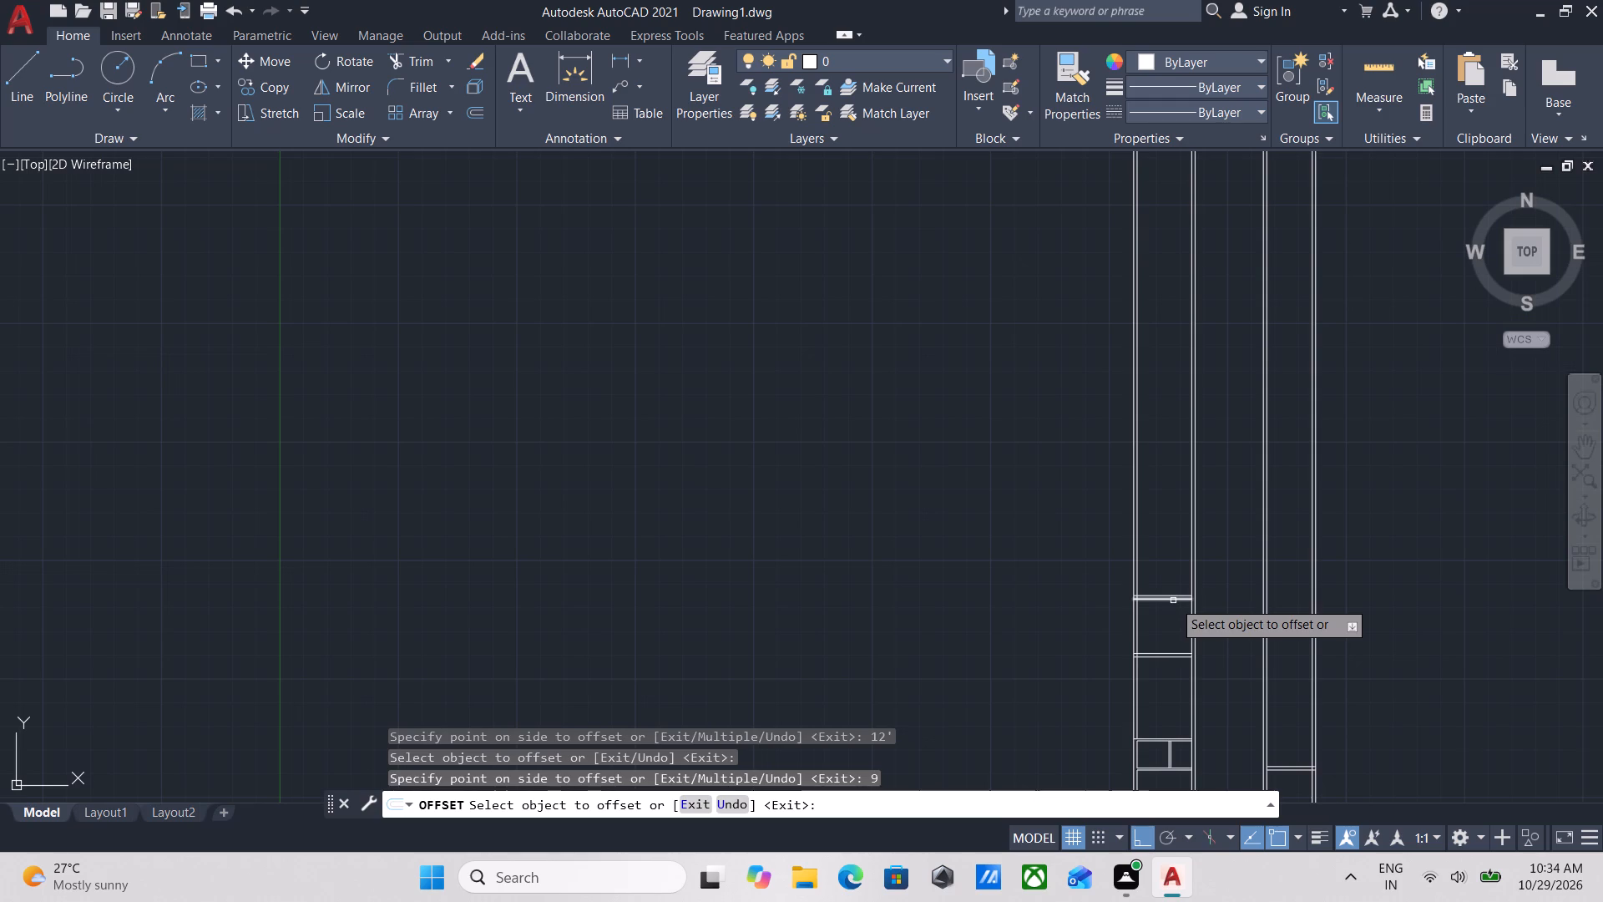
{"action": "key", "text": "Escape"}
Extend the northernmost cross wall's upper line east across the middle bay to the third vertical wall's near line.
{"action": "scroll", "coordinate": [1173, 605], "scroll_direction": "up", "scroll_amount": 3}
{"action": "middle_click_drag", "start_coordinate": [1173, 605], "coordinate": [1127, 616]}
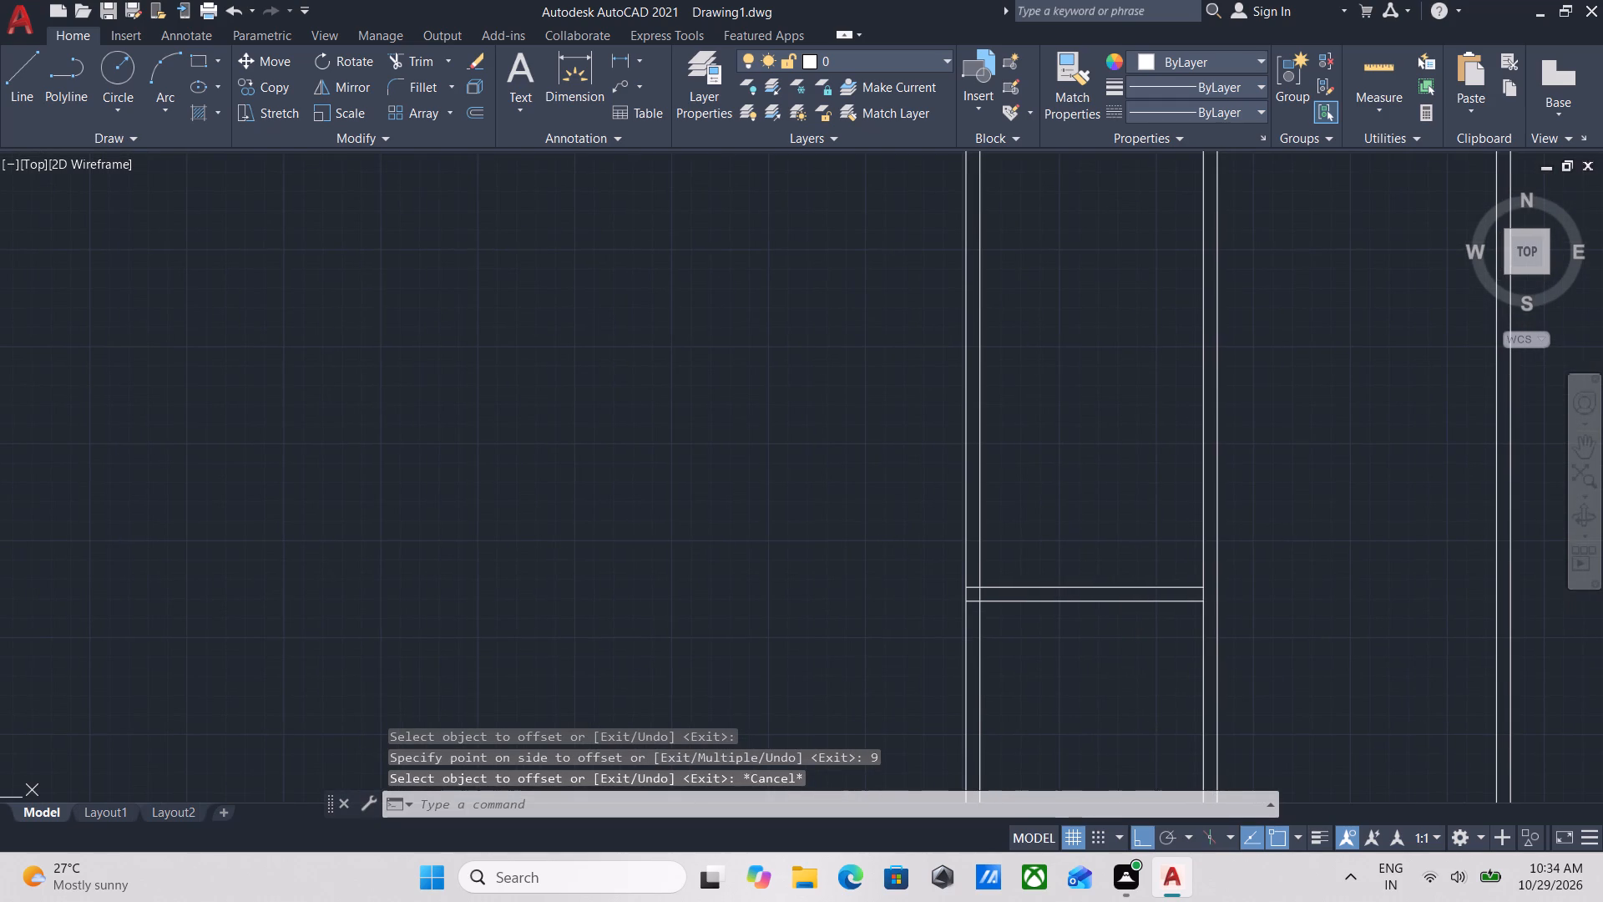
{"action": "middle_click_drag", "start_coordinate": [1155, 641], "coordinate": [1106, 639]}
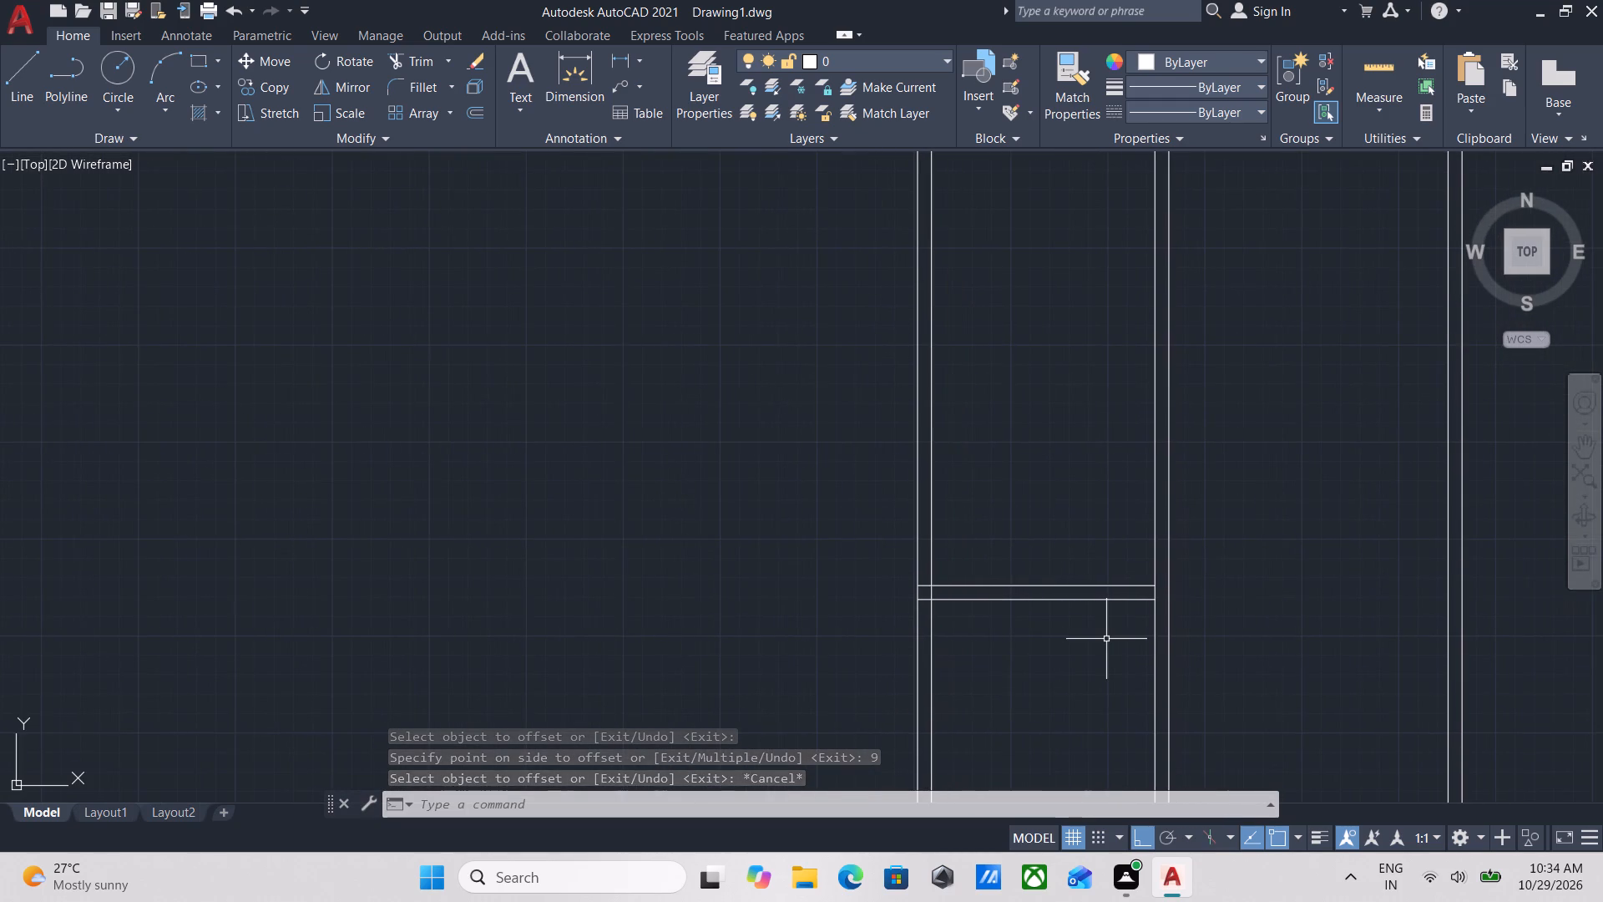
{"action": "type", "text": "ex"}
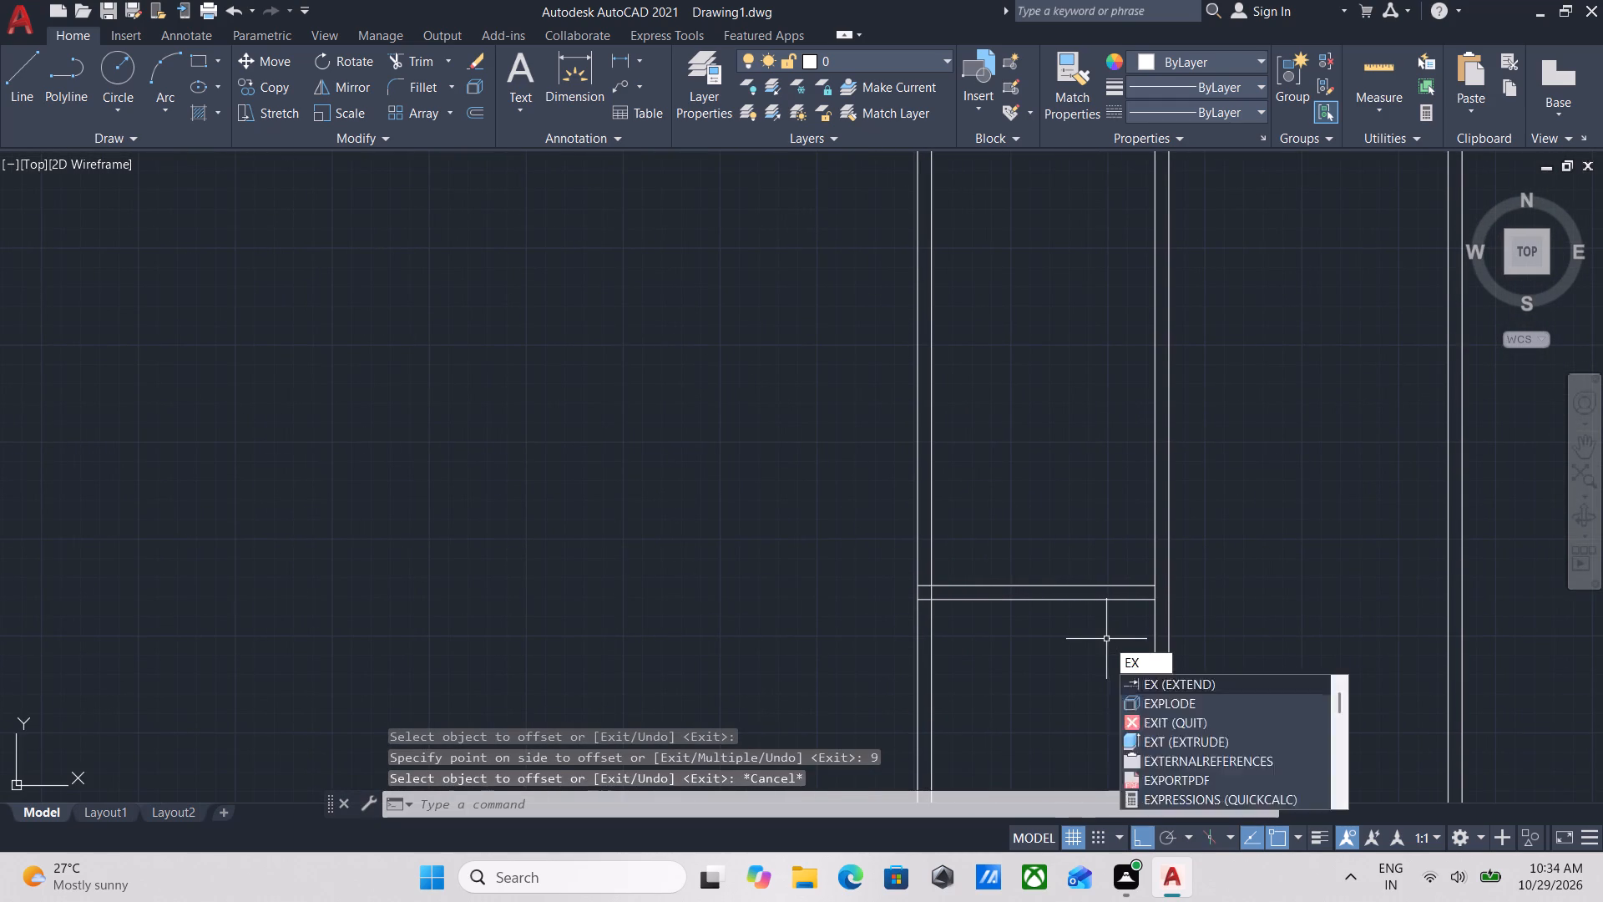
{"action": "key", "text": "Return"}
{"action": "left_click", "coordinate": [1100, 585]}
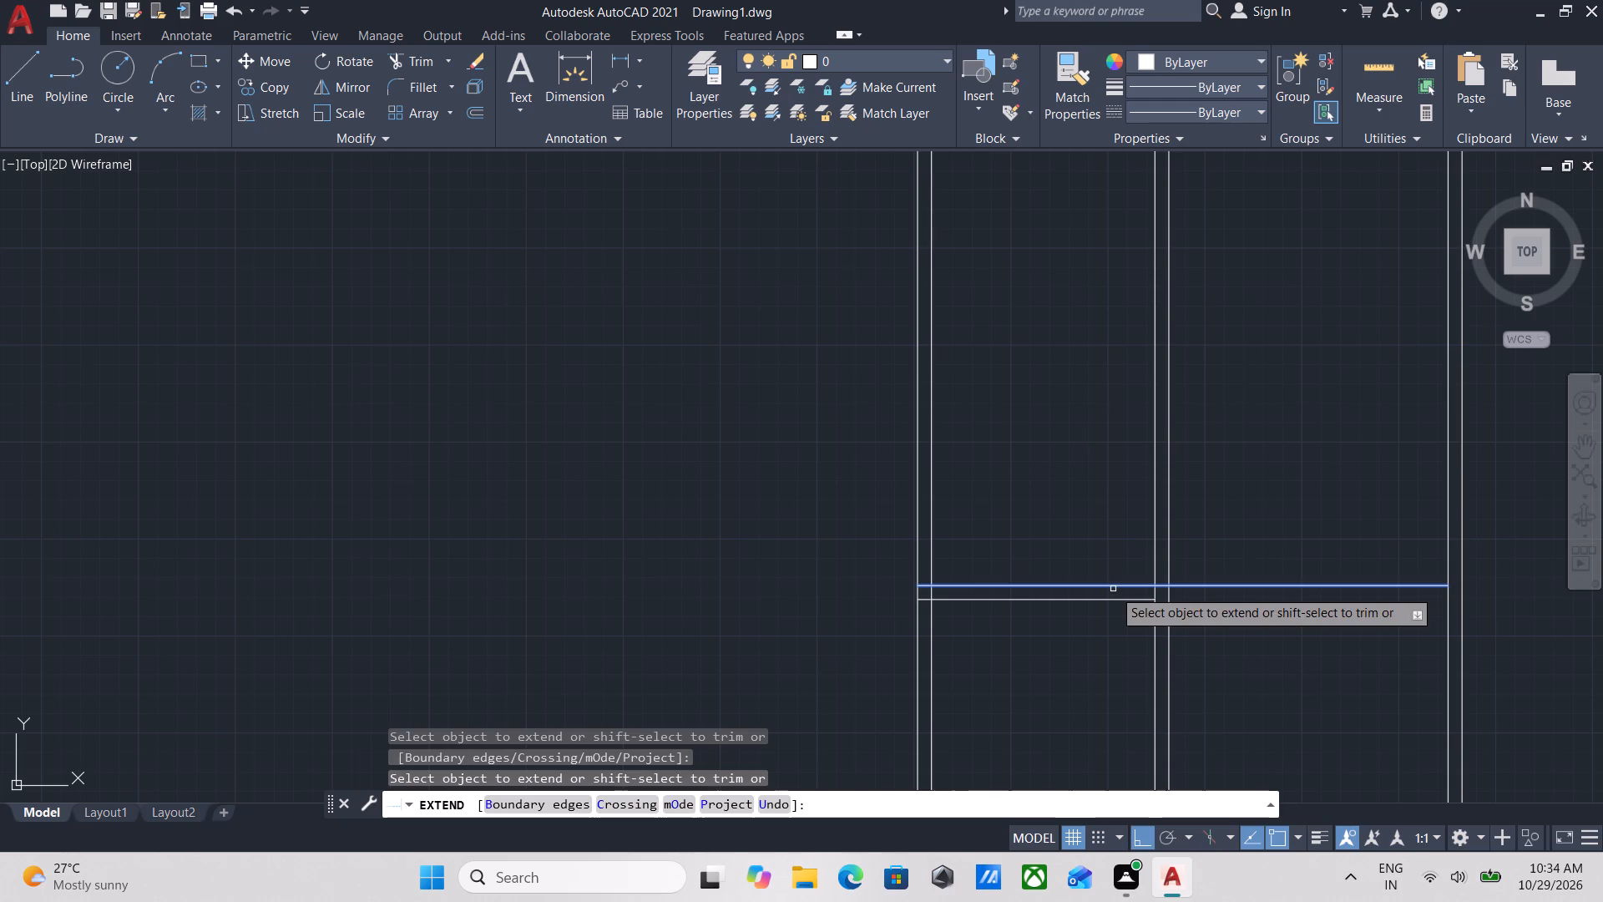
{"action": "left_click", "coordinate": [1113, 589]}
Extend the northernmost cross wall's lower line east across the middle bay to the third vertical wall's near line.
{"action": "scroll", "coordinate": [1275, 589], "scroll_direction": "down", "scroll_amount": 1}
{"action": "middle_click_drag", "start_coordinate": [1275, 588], "coordinate": [1103, 646]}
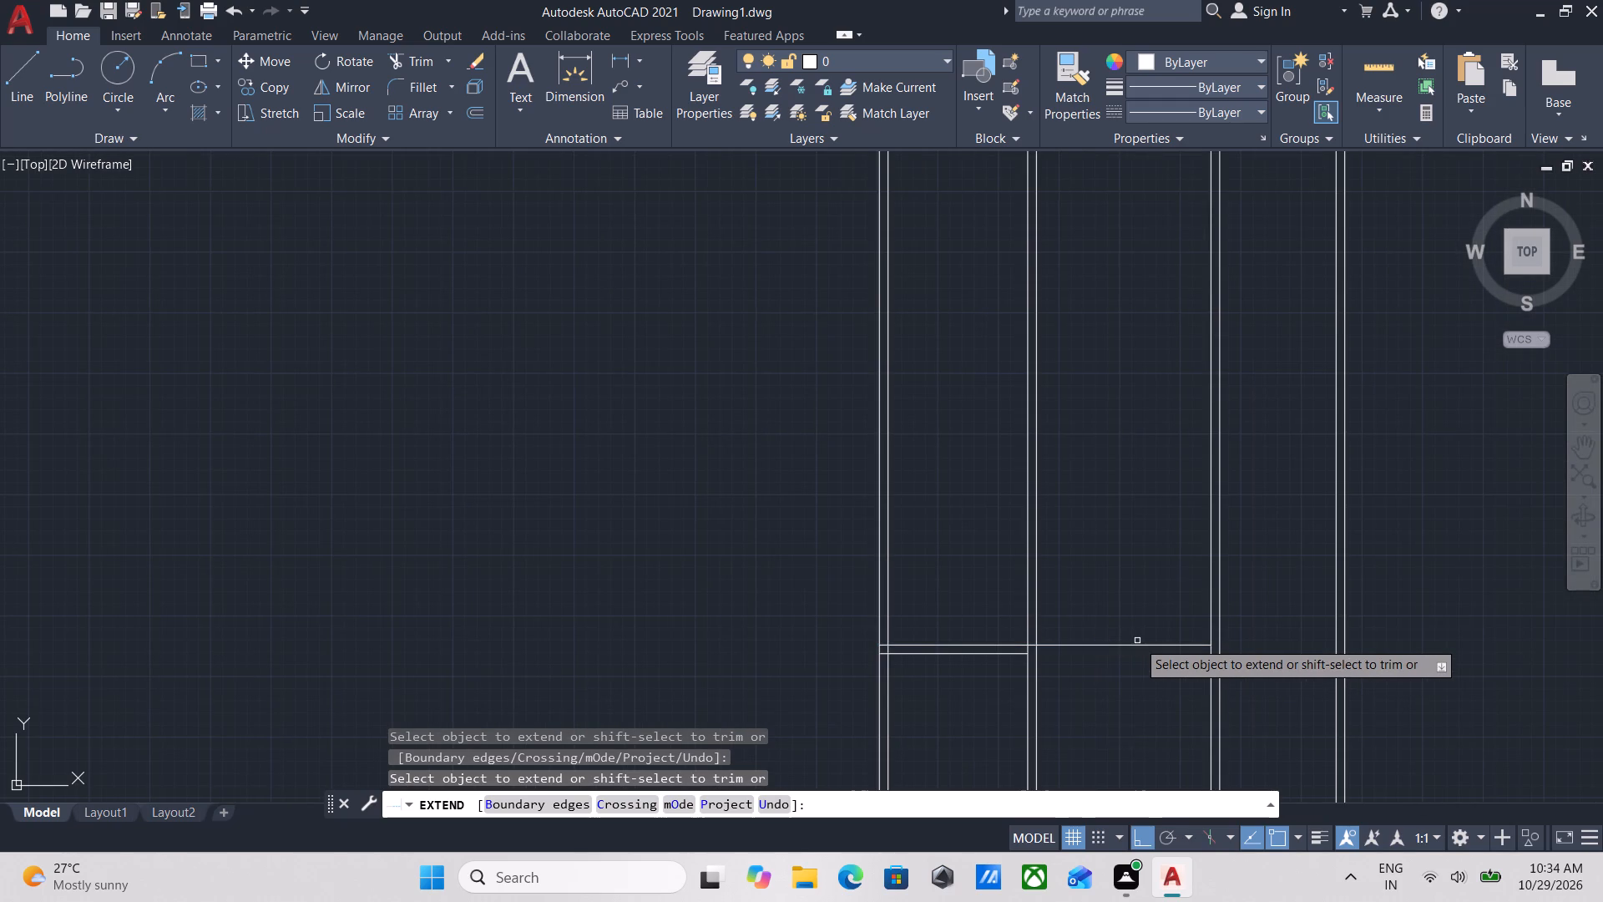
{"action": "middle_click_drag", "start_coordinate": [1126, 676], "coordinate": [1126, 676]}
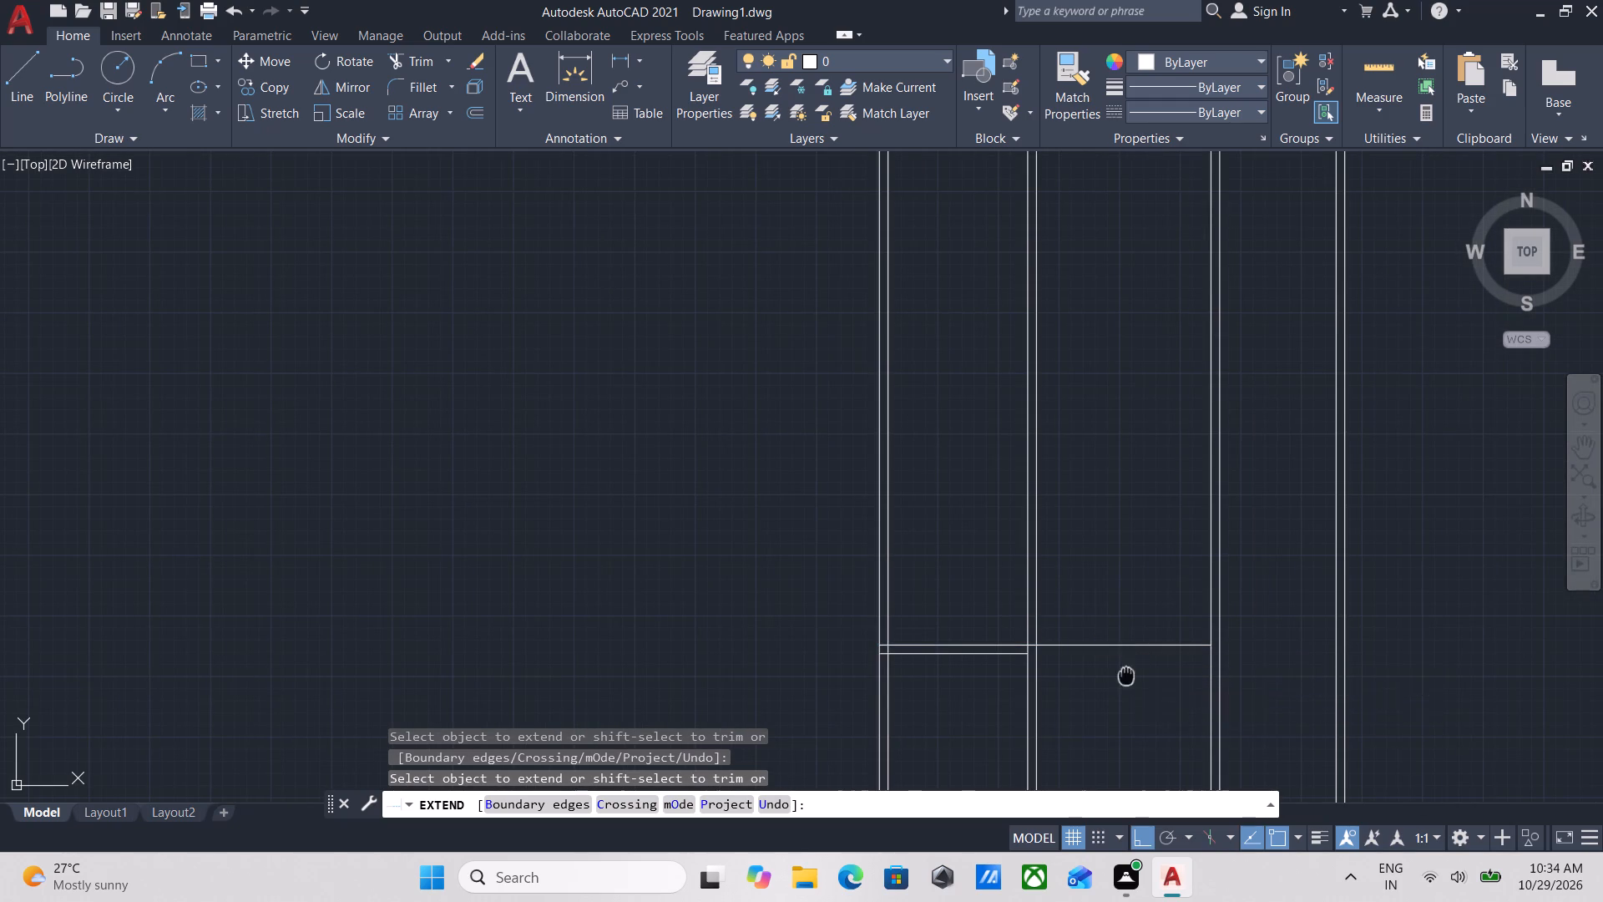
{"action": "middle_click_drag", "start_coordinate": [1126, 676], "coordinate": [1248, 494]}
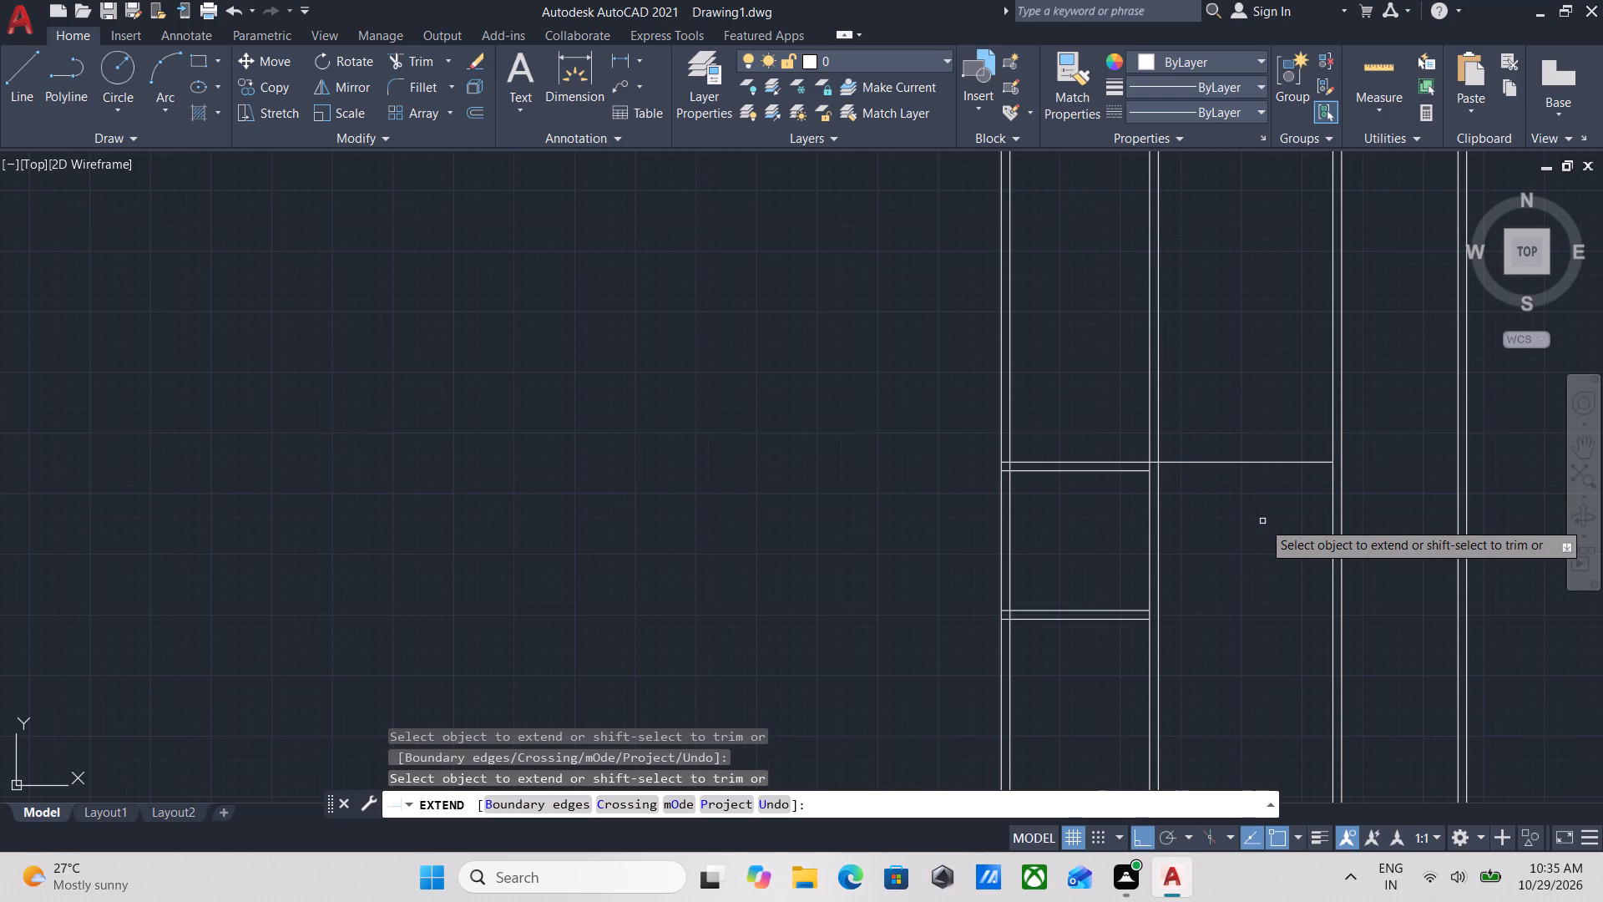
{"action": "scroll", "coordinate": [1314, 586], "scroll_direction": "down", "scroll_amount": 2}
{"action": "middle_click_drag", "start_coordinate": [1316, 567], "coordinate": [1315, 514]}
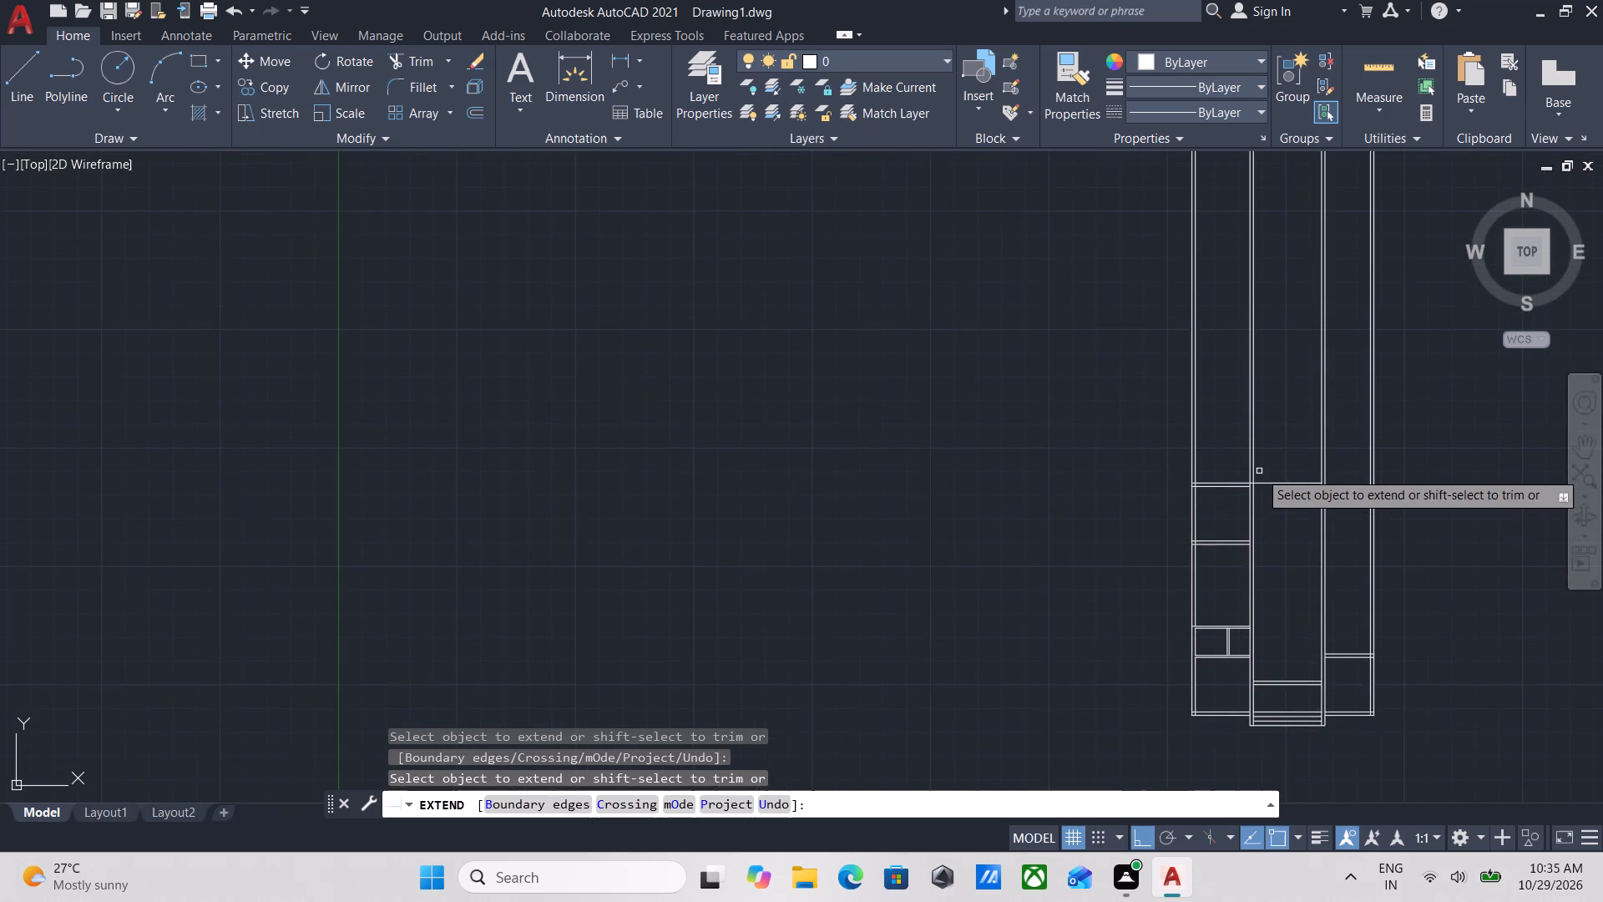
{"action": "scroll", "coordinate": [1259, 470], "scroll_direction": "up", "scroll_amount": 4}
{"action": "left_click", "coordinate": [1168, 503]}
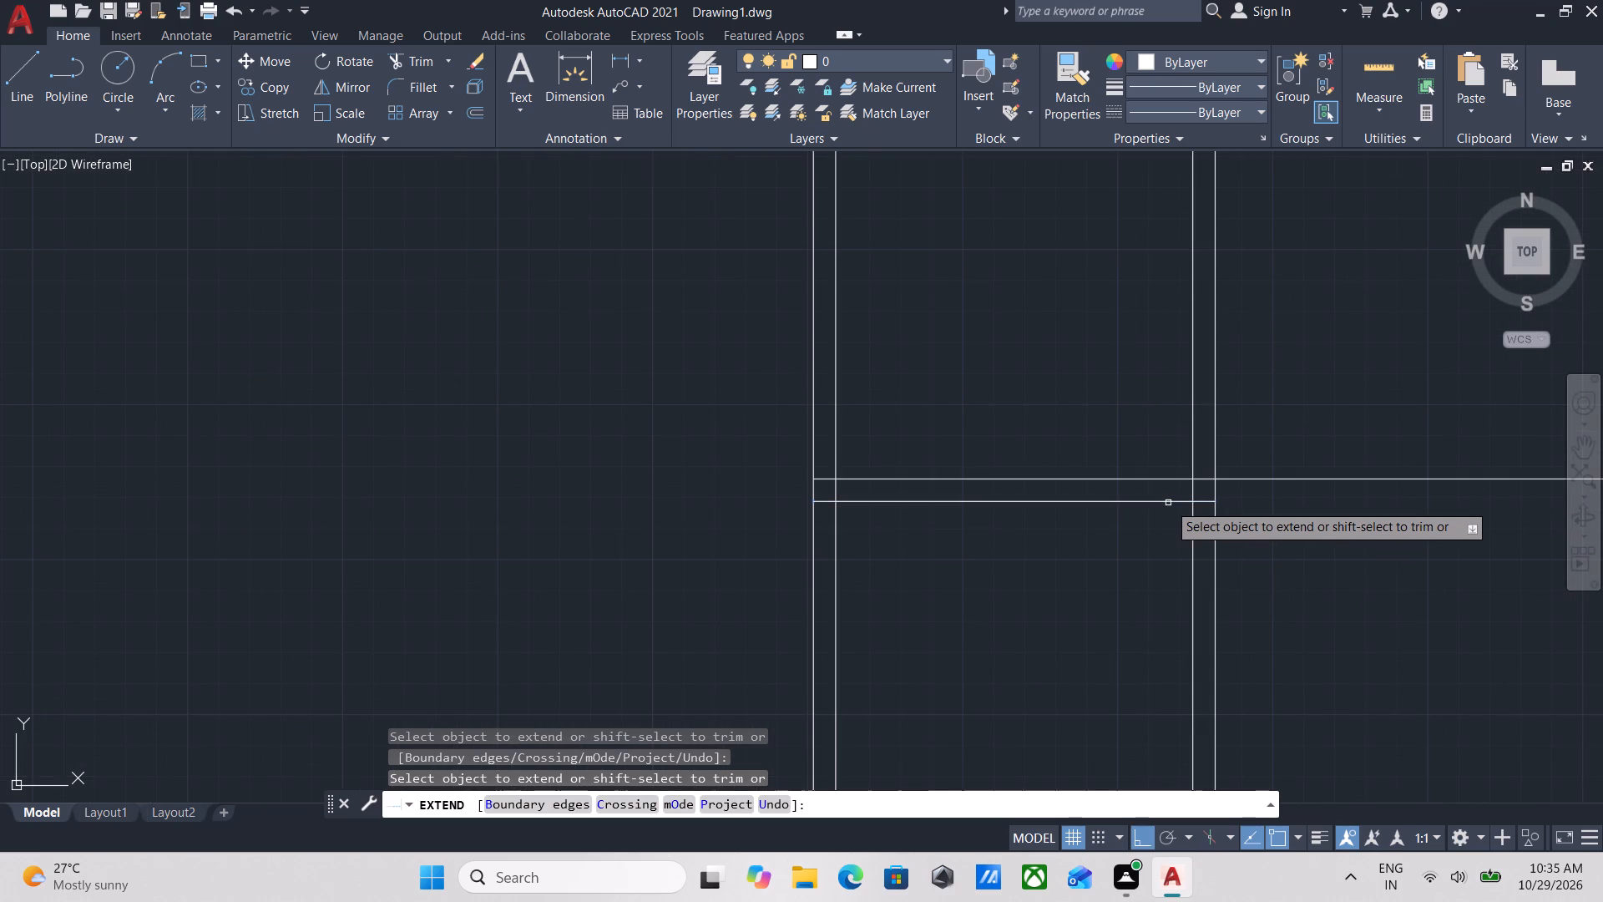
{"action": "left_click", "coordinate": [1168, 503]}
{"action": "scroll", "coordinate": [1168, 503], "scroll_direction": "down", "scroll_amount": 2}
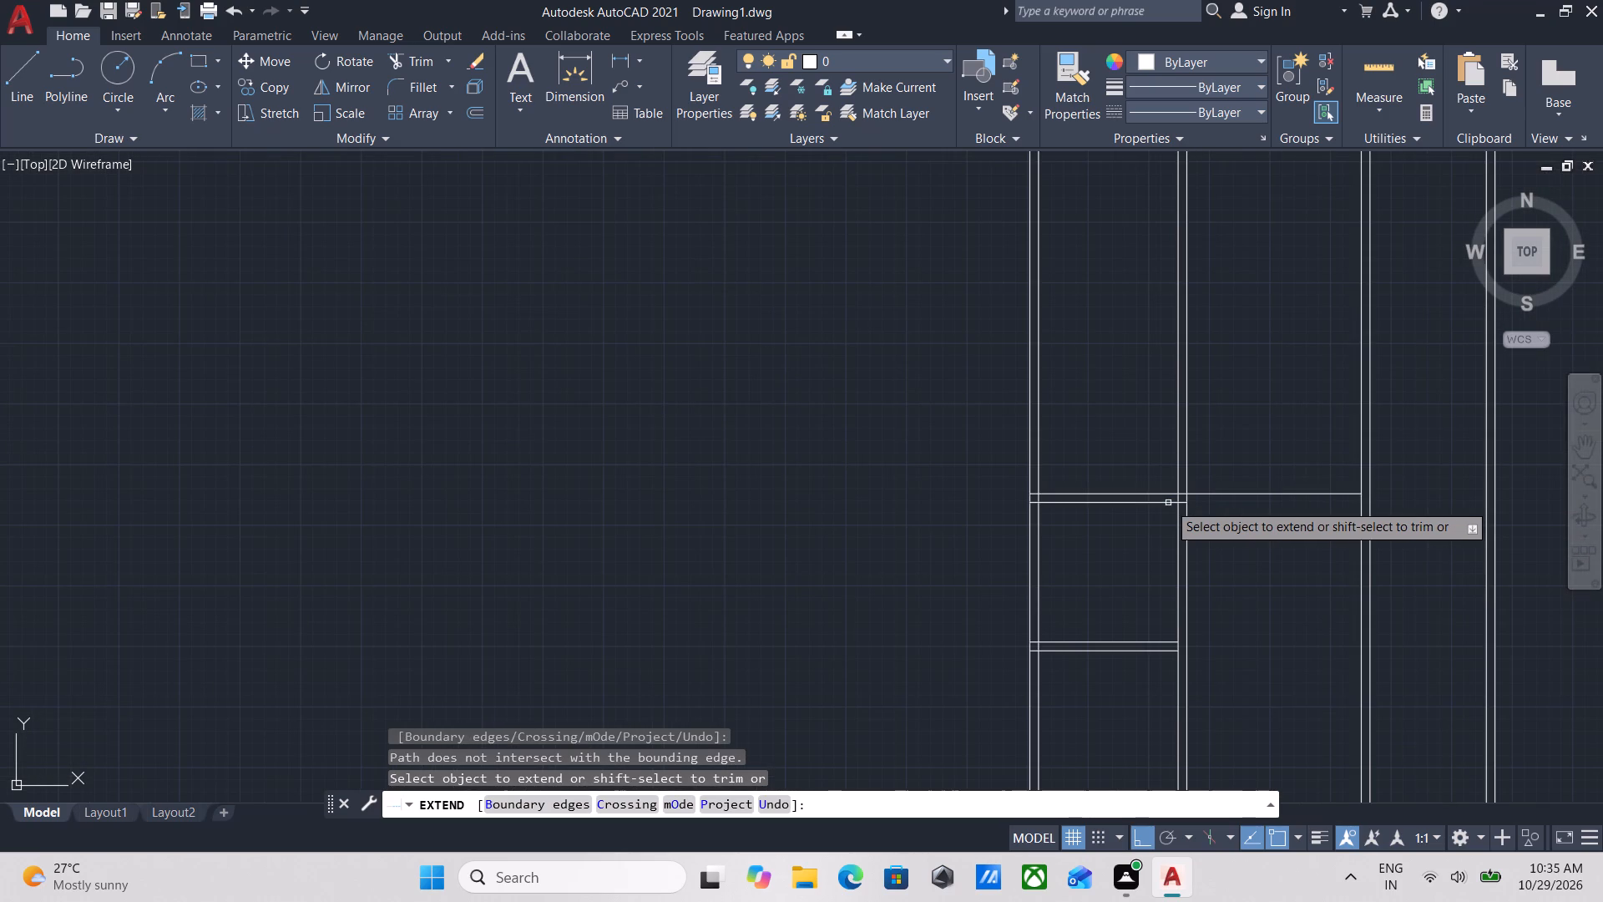
{"action": "left_click", "coordinate": [1167, 504]}
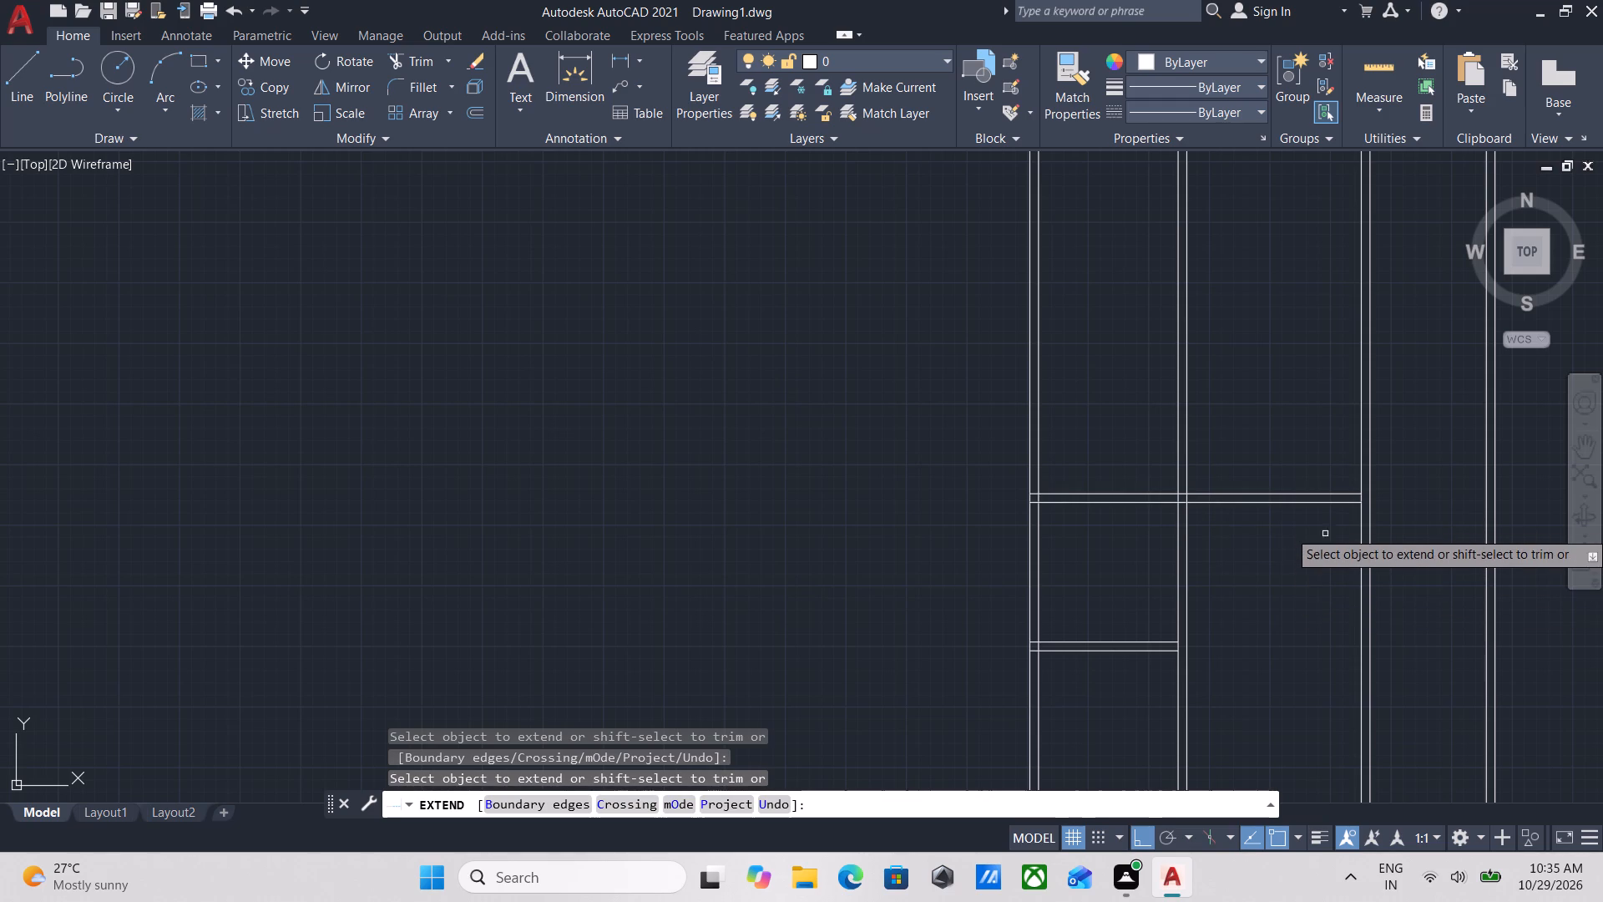
Extend the northernmost cross wall's upper line east through the third vertical wall and east bay to the easternmost wall's outer line.
{"action": "scroll", "coordinate": [1434, 504], "scroll_direction": "up", "scroll_amount": 2}
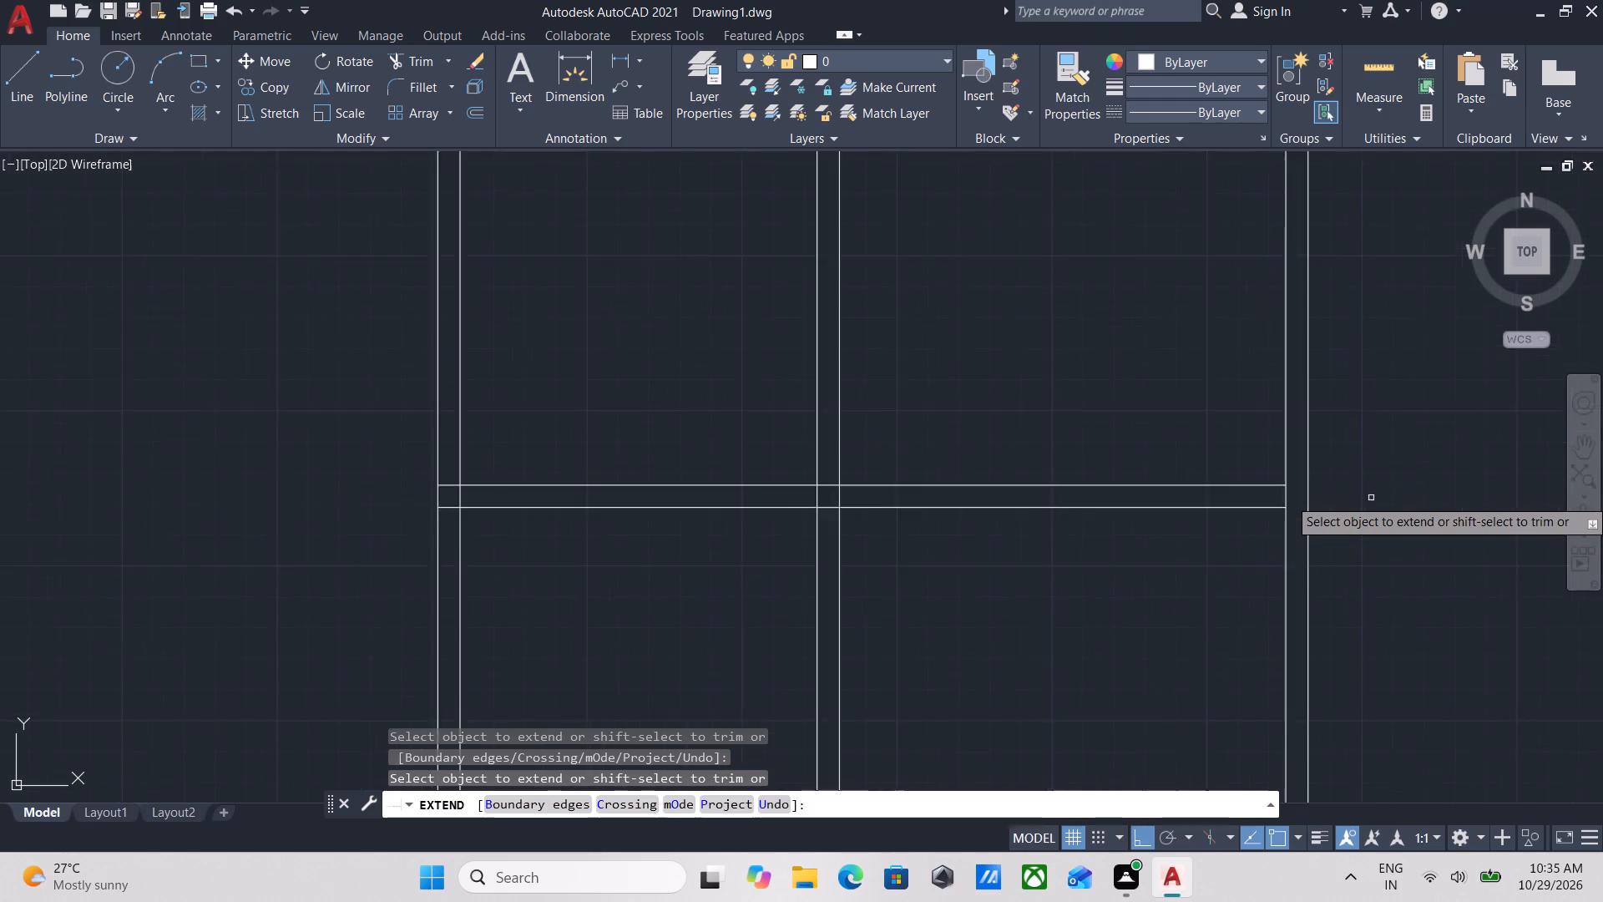
{"action": "scroll", "coordinate": [1371, 498], "scroll_direction": "down", "scroll_amount": 2}
{"action": "middle_click_drag", "start_coordinate": [1368, 498], "coordinate": [1235, 492]}
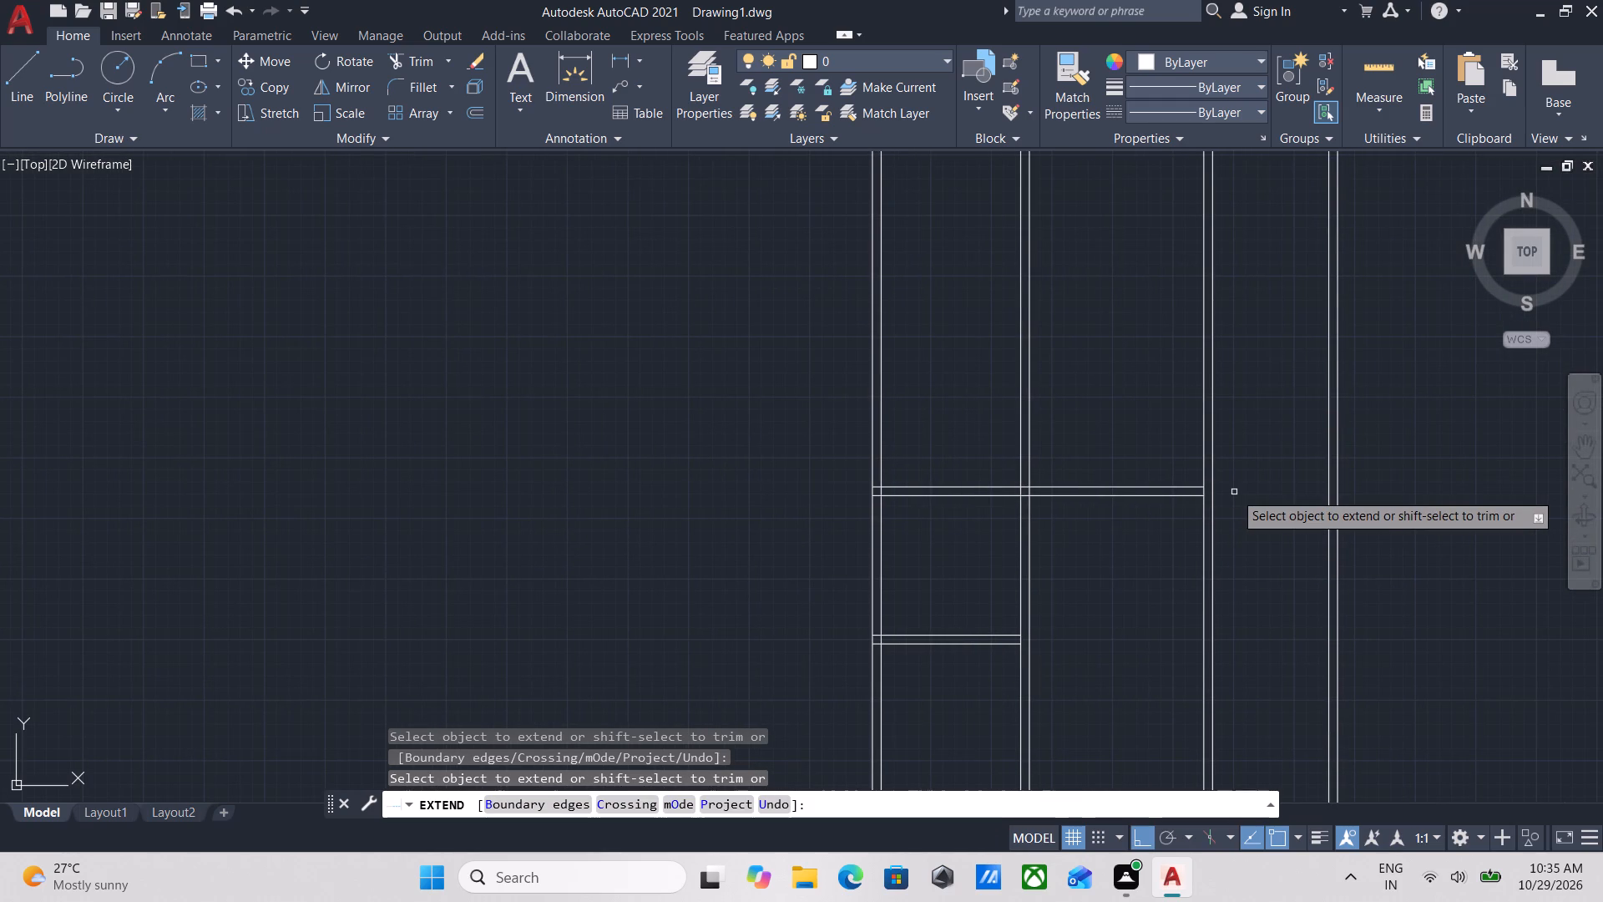
{"action": "scroll", "coordinate": [1256, 507], "scroll_direction": "down", "scroll_amount": 1}
{"action": "middle_click_drag", "start_coordinate": [1256, 507], "coordinate": [1262, 483]}
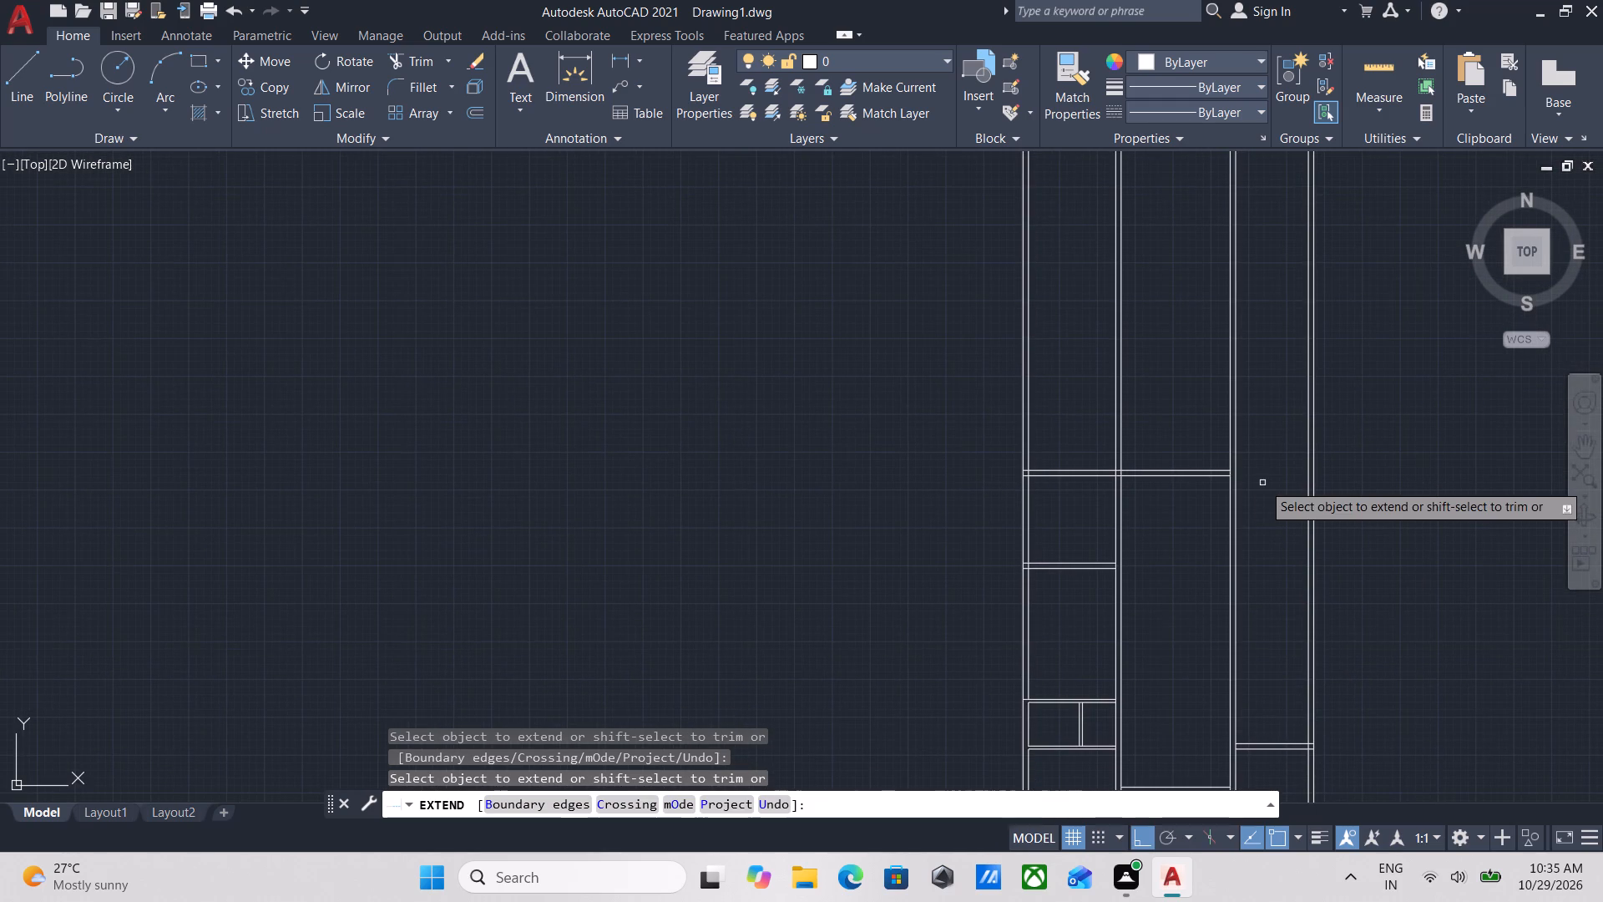
{"action": "scroll", "coordinate": [1277, 483], "scroll_direction": "down", "scroll_amount": 1}
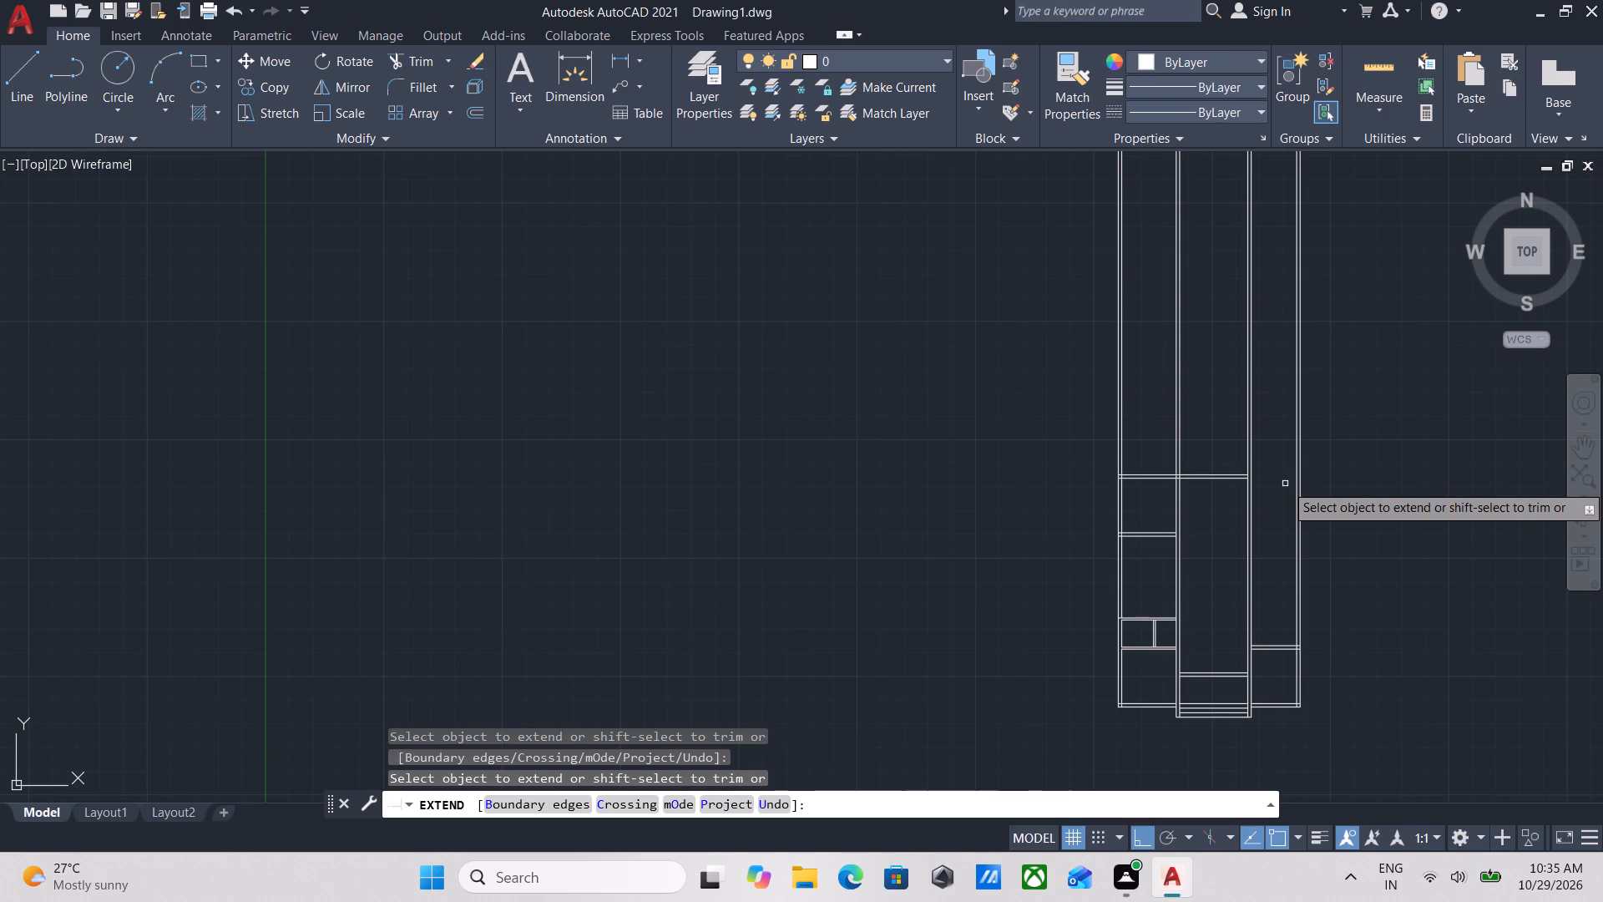
{"action": "scroll", "coordinate": [1221, 460], "scroll_direction": "up", "scroll_amount": 2}
{"action": "scroll", "coordinate": [1282, 528], "scroll_direction": "up", "scroll_amount": 2}
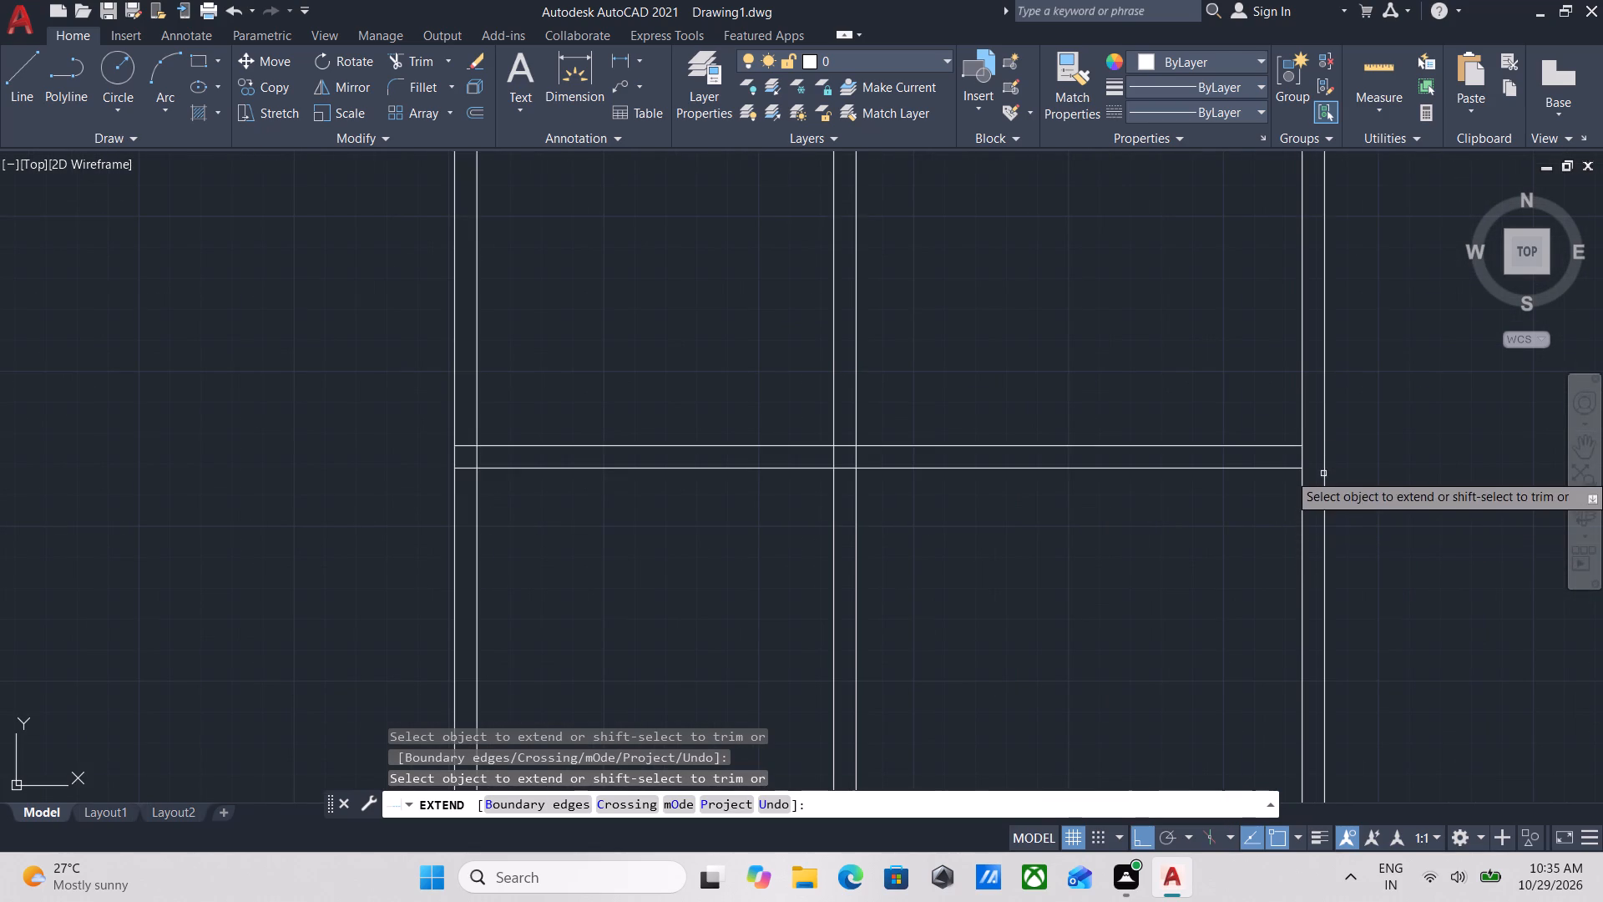
{"action": "scroll", "coordinate": [1281, 444], "scroll_direction": "down", "scroll_amount": 2}
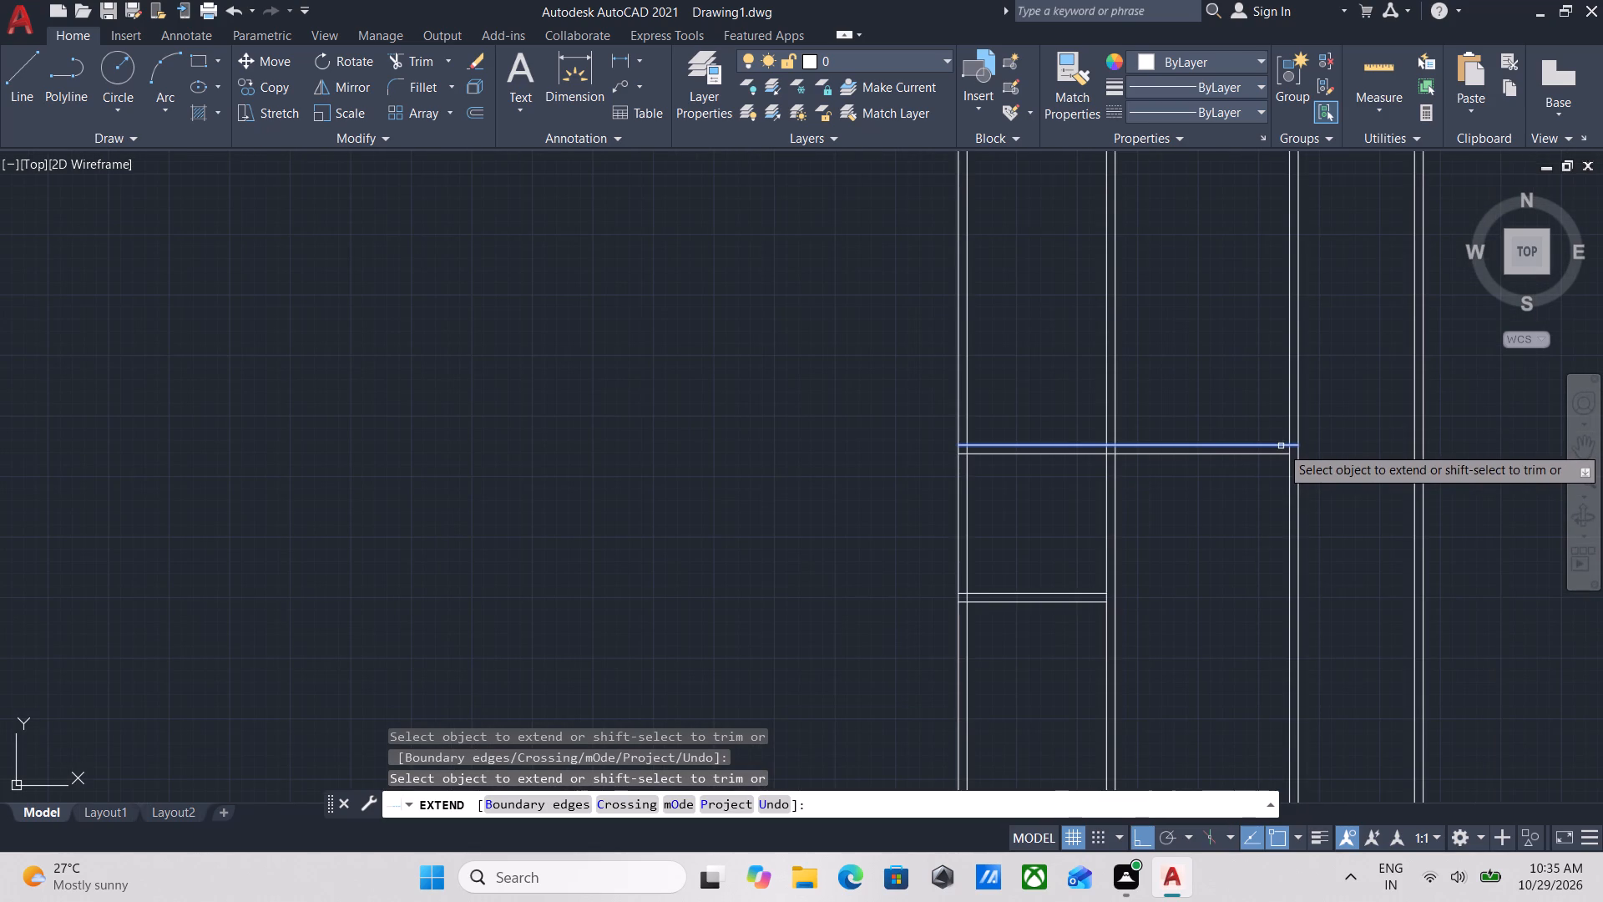
{"action": "left_click", "coordinate": [1281, 446]}
{"action": "scroll", "coordinate": [1257, 443], "scroll_direction": "down", "scroll_amount": 1}
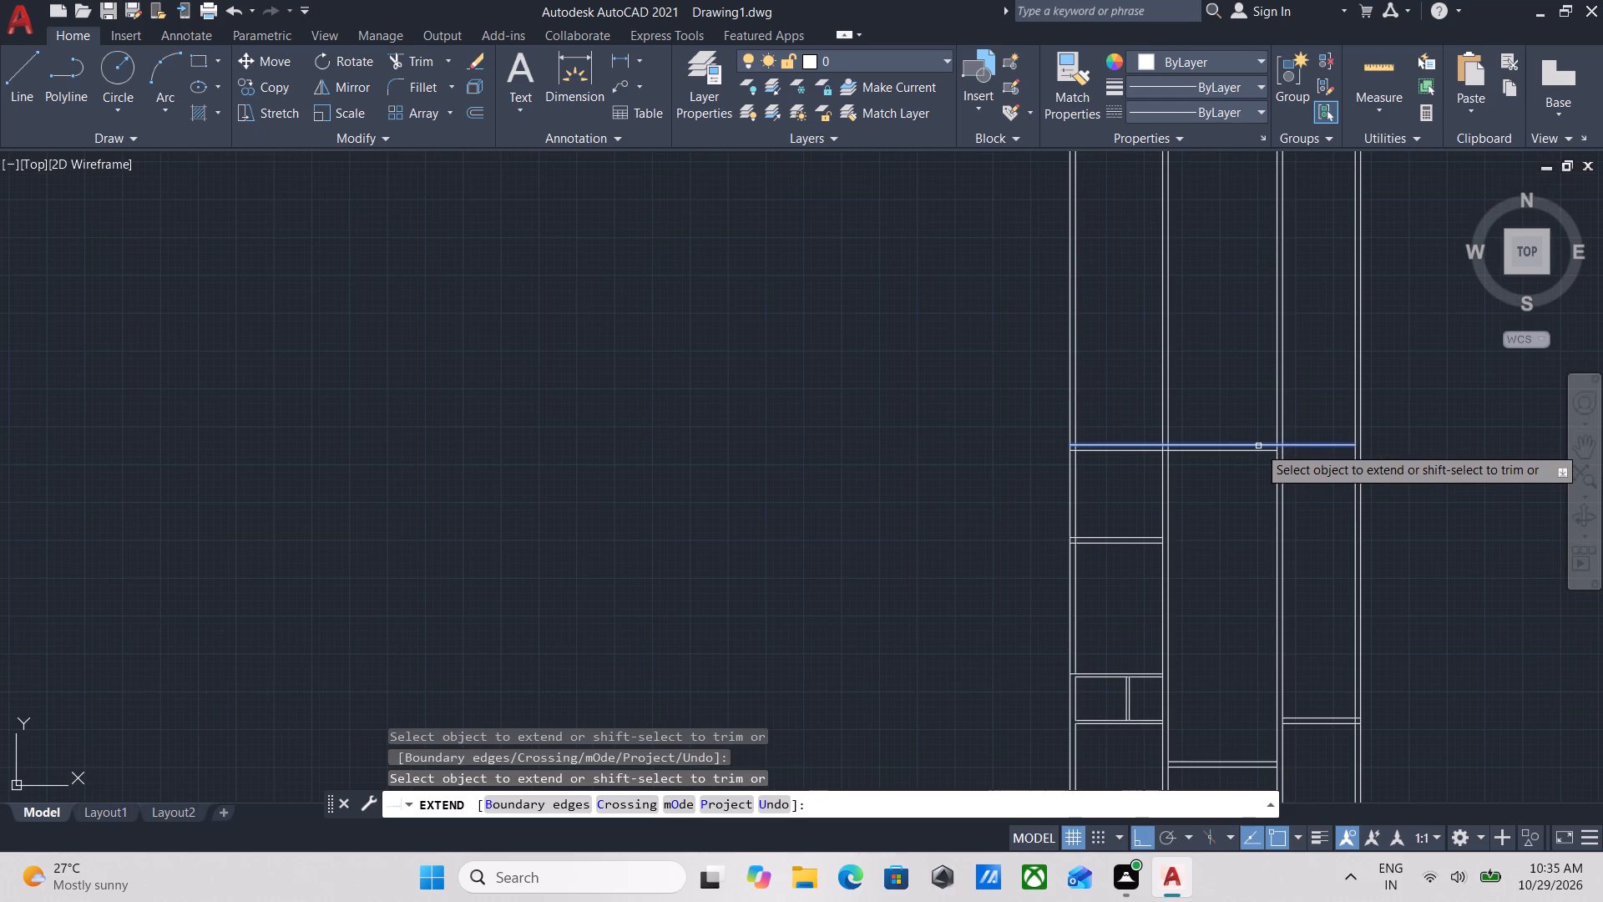
{"action": "left_click", "coordinate": [1259, 446]}
{"action": "scroll", "coordinate": [1394, 445], "scroll_direction": "up", "scroll_amount": 1}
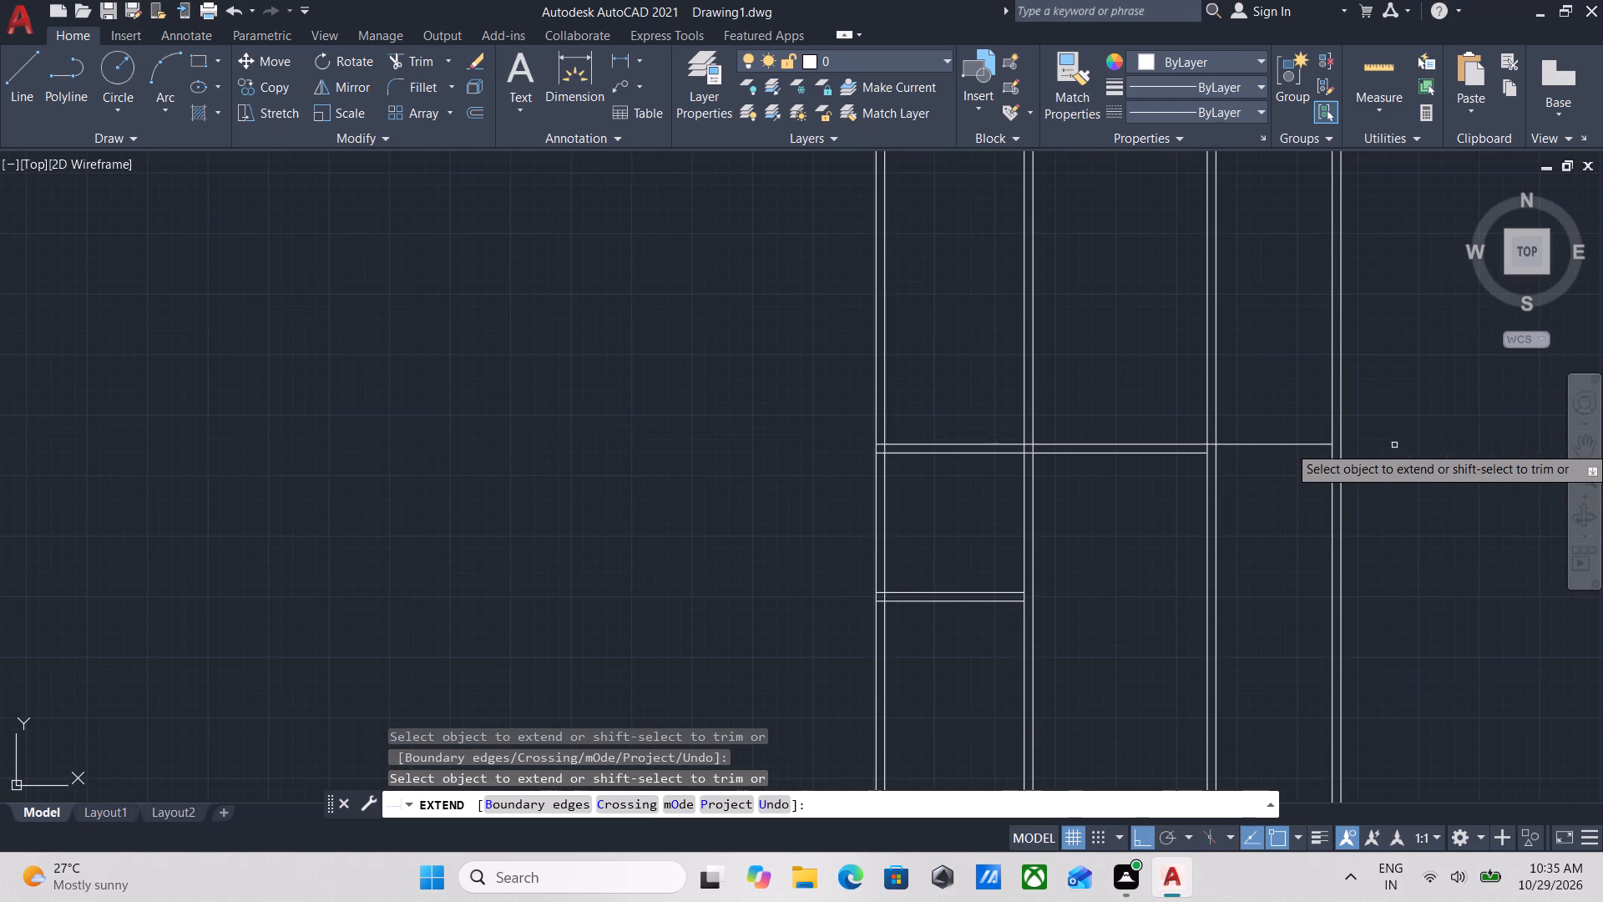
{"action": "left_click", "coordinate": [1313, 445]}
{"action": "key", "text": "Escape"}
Trim the extended cross wall line where it passes between the third vertical wall's two lines.
{"action": "middle_click_drag", "start_coordinate": [1215, 535], "coordinate": [1283, 502]}
{"action": "scroll", "coordinate": [1283, 502], "scroll_direction": "down", "scroll_amount": 1}
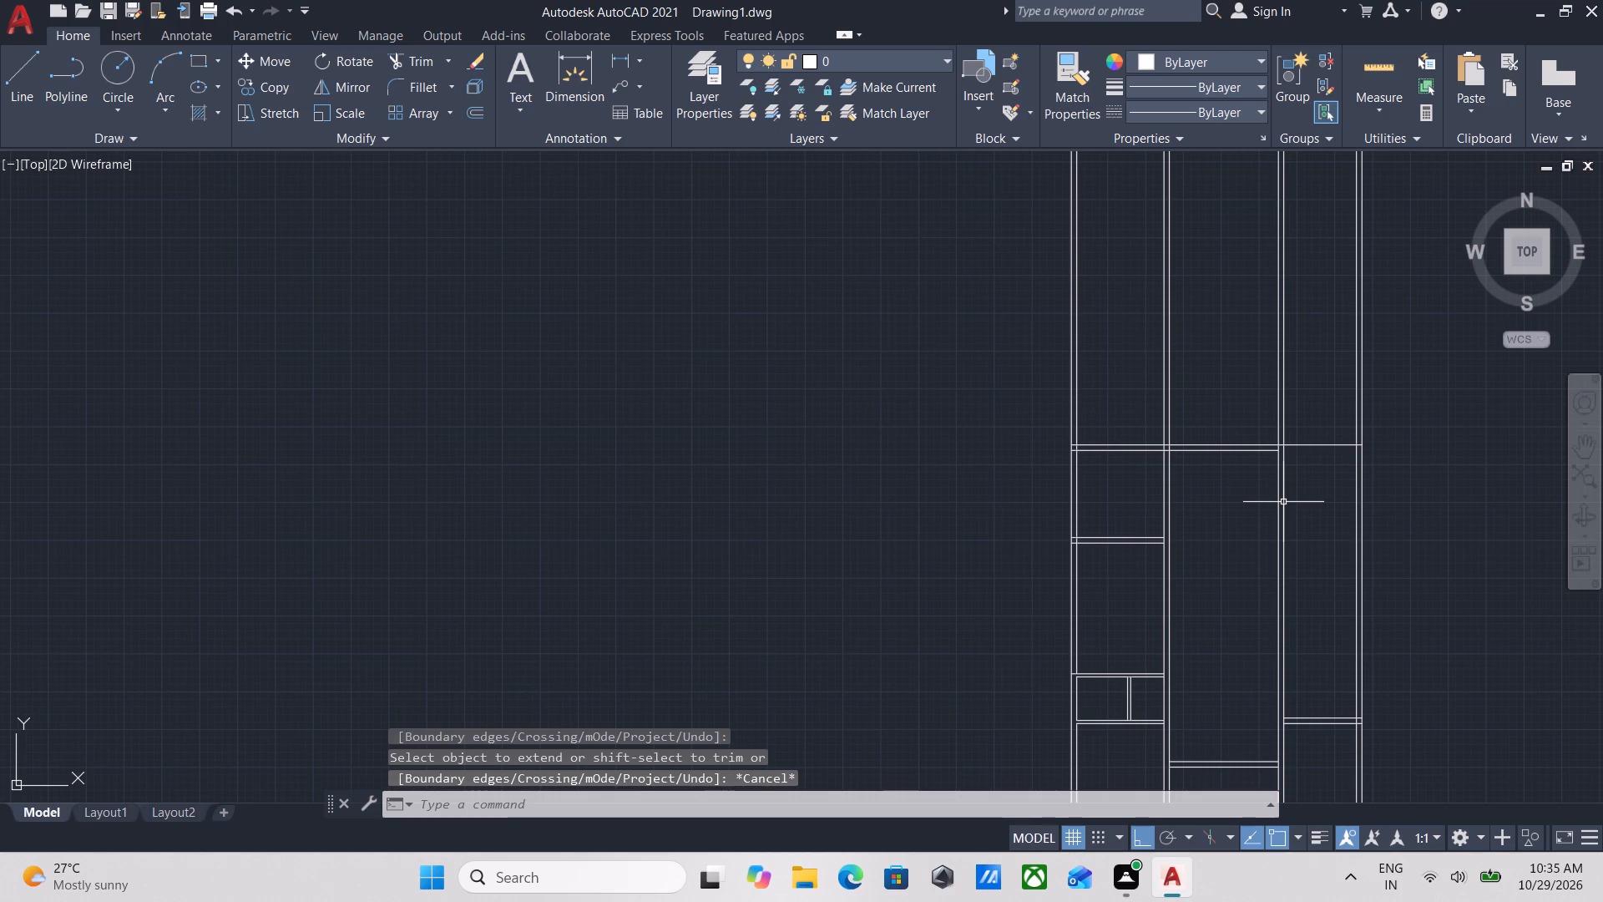
{"action": "scroll", "coordinate": [1396, 491], "scroll_direction": "up", "scroll_amount": 1}
{"action": "scroll", "coordinate": [1241, 435], "scroll_direction": "up", "scroll_amount": 1}
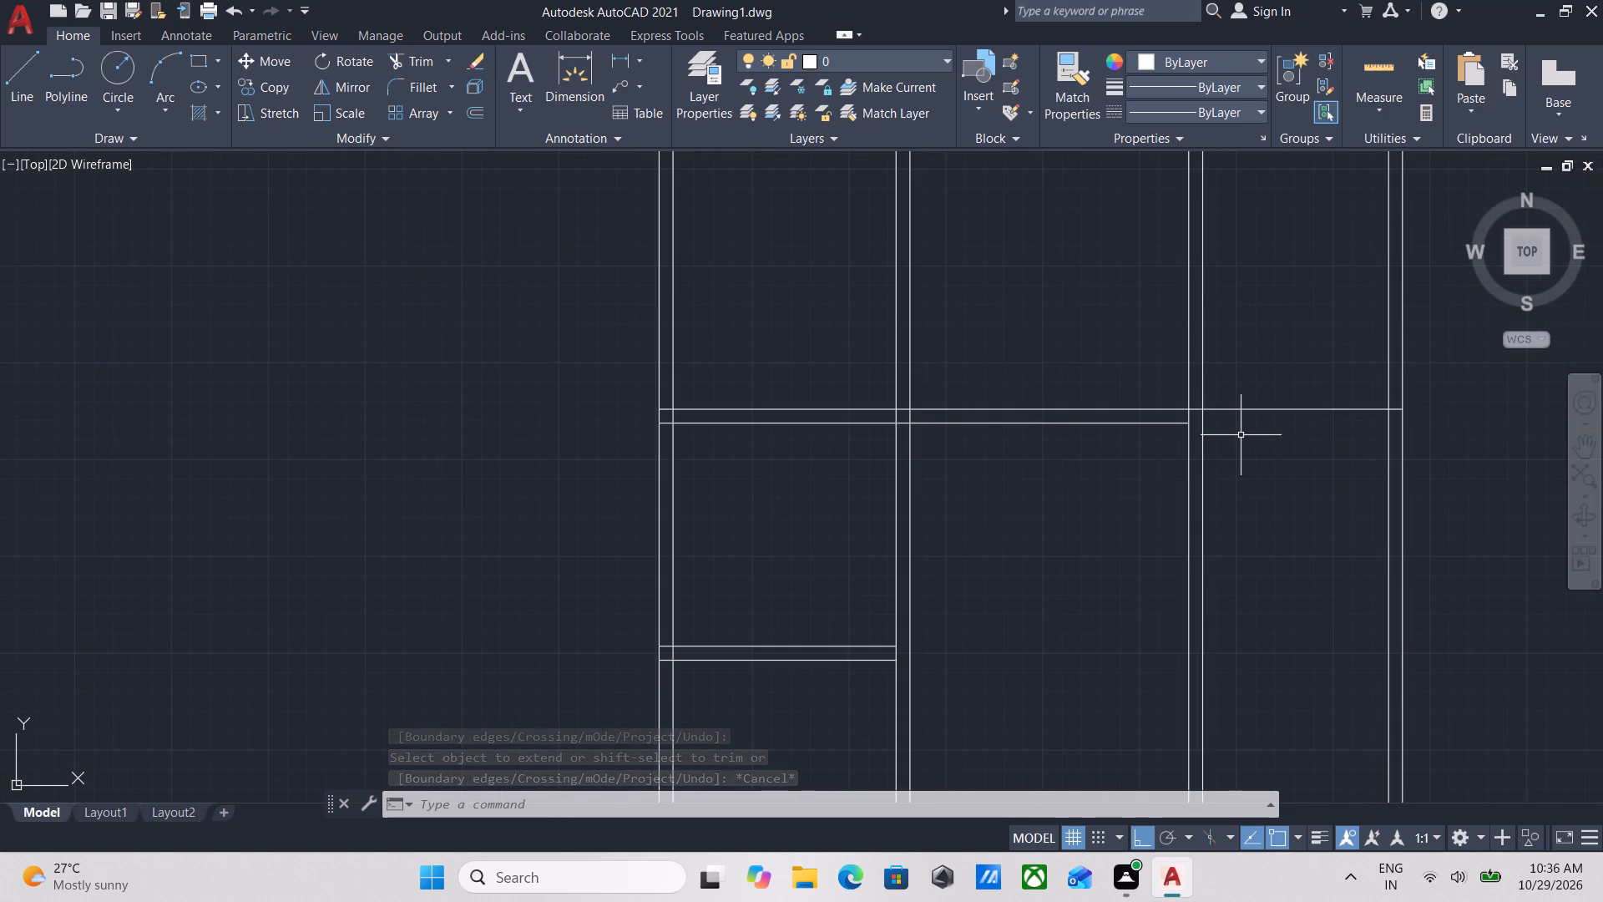
{"action": "middle_click_drag", "start_coordinate": [1241, 435], "coordinate": [1248, 503]}
{"action": "scroll", "coordinate": [1196, 480], "scroll_direction": "up", "scroll_amount": 2}
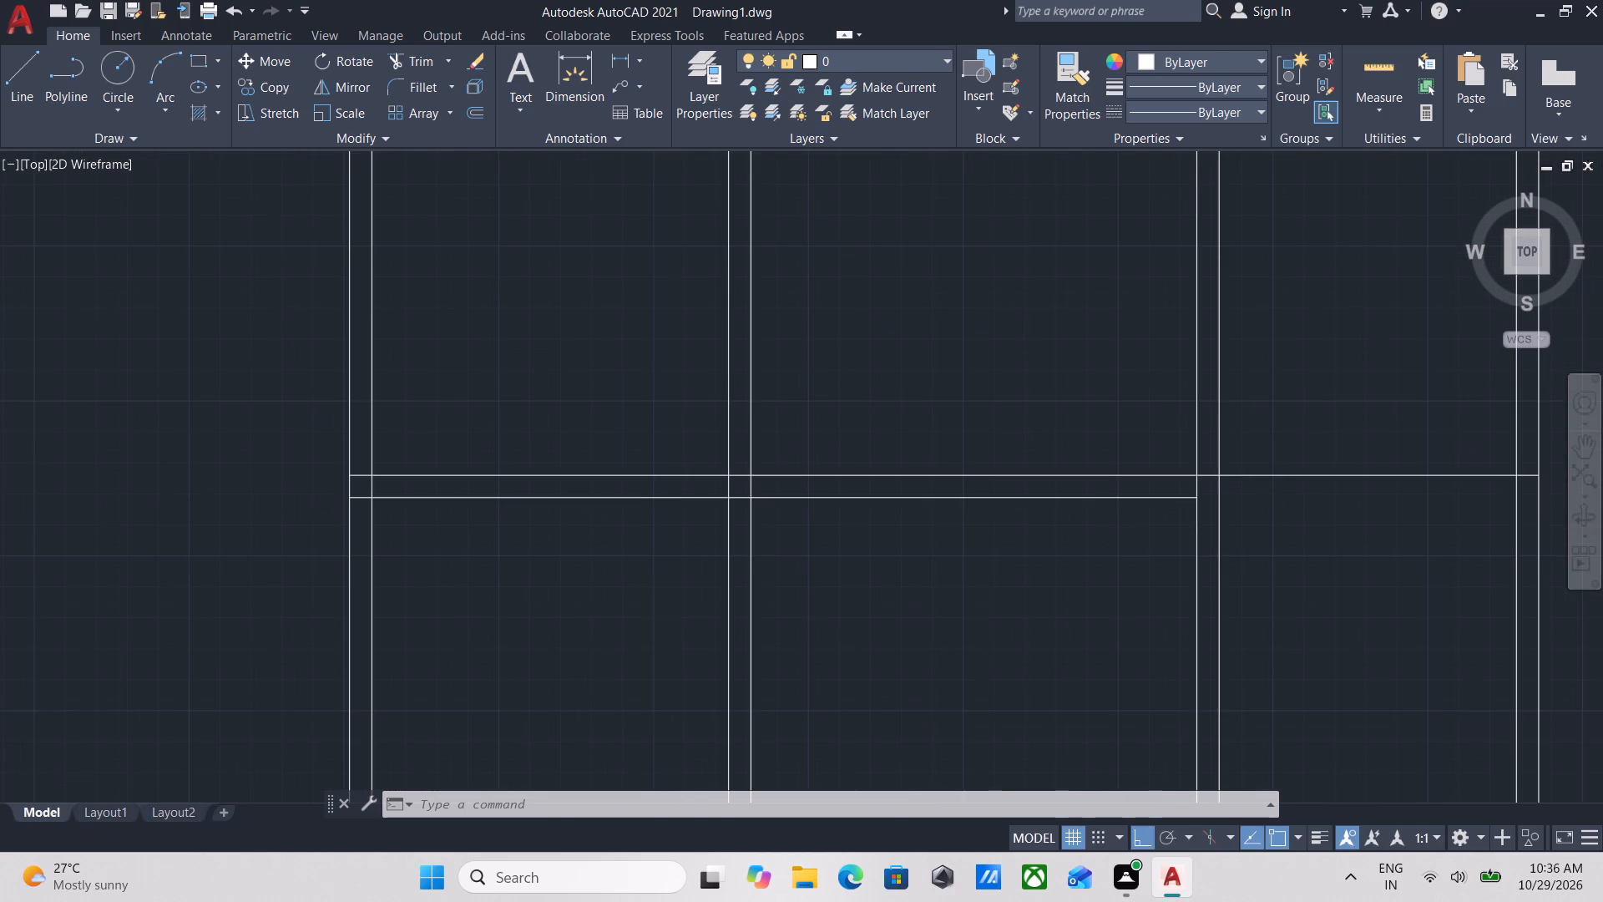
{"action": "type", "text": "tr"}
{"action": "key", "text": "Return"}
{"action": "left_click", "coordinate": [1212, 489]}
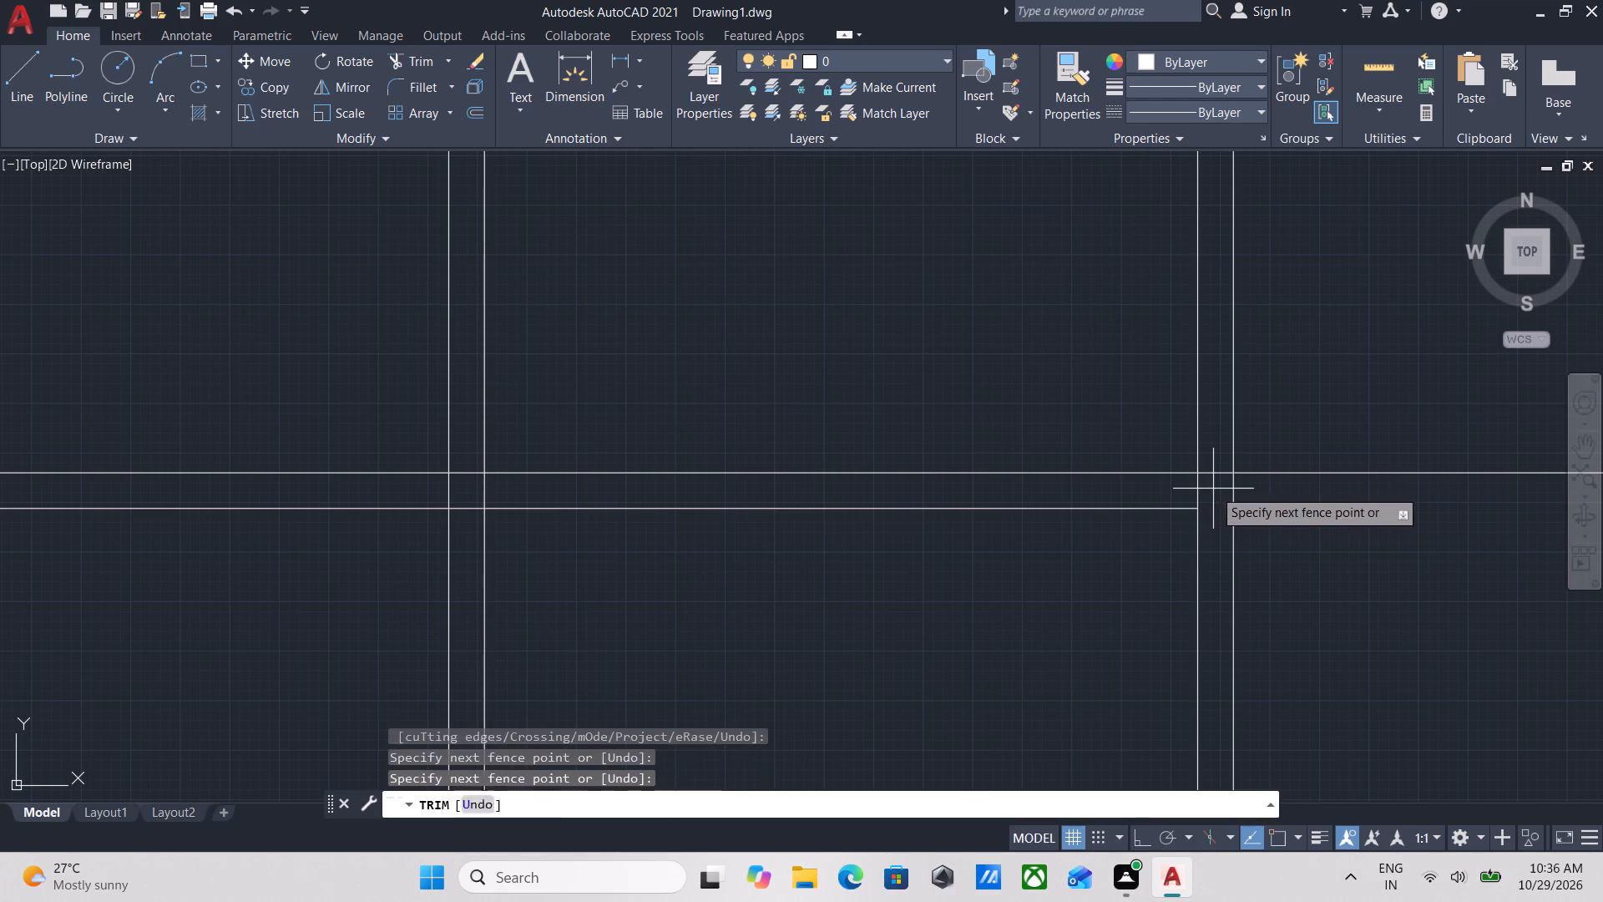
{"action": "left_click", "coordinate": [1214, 448]}
{"action": "key", "text": "Escape"}
Offset the east bay's new cross line 5' south.
{"action": "middle_click_drag", "start_coordinate": [1358, 512], "coordinate": [1047, 500]}
{"action": "left_click_drag", "start_coordinate": [1202, 514], "coordinate": [1196, 500]}
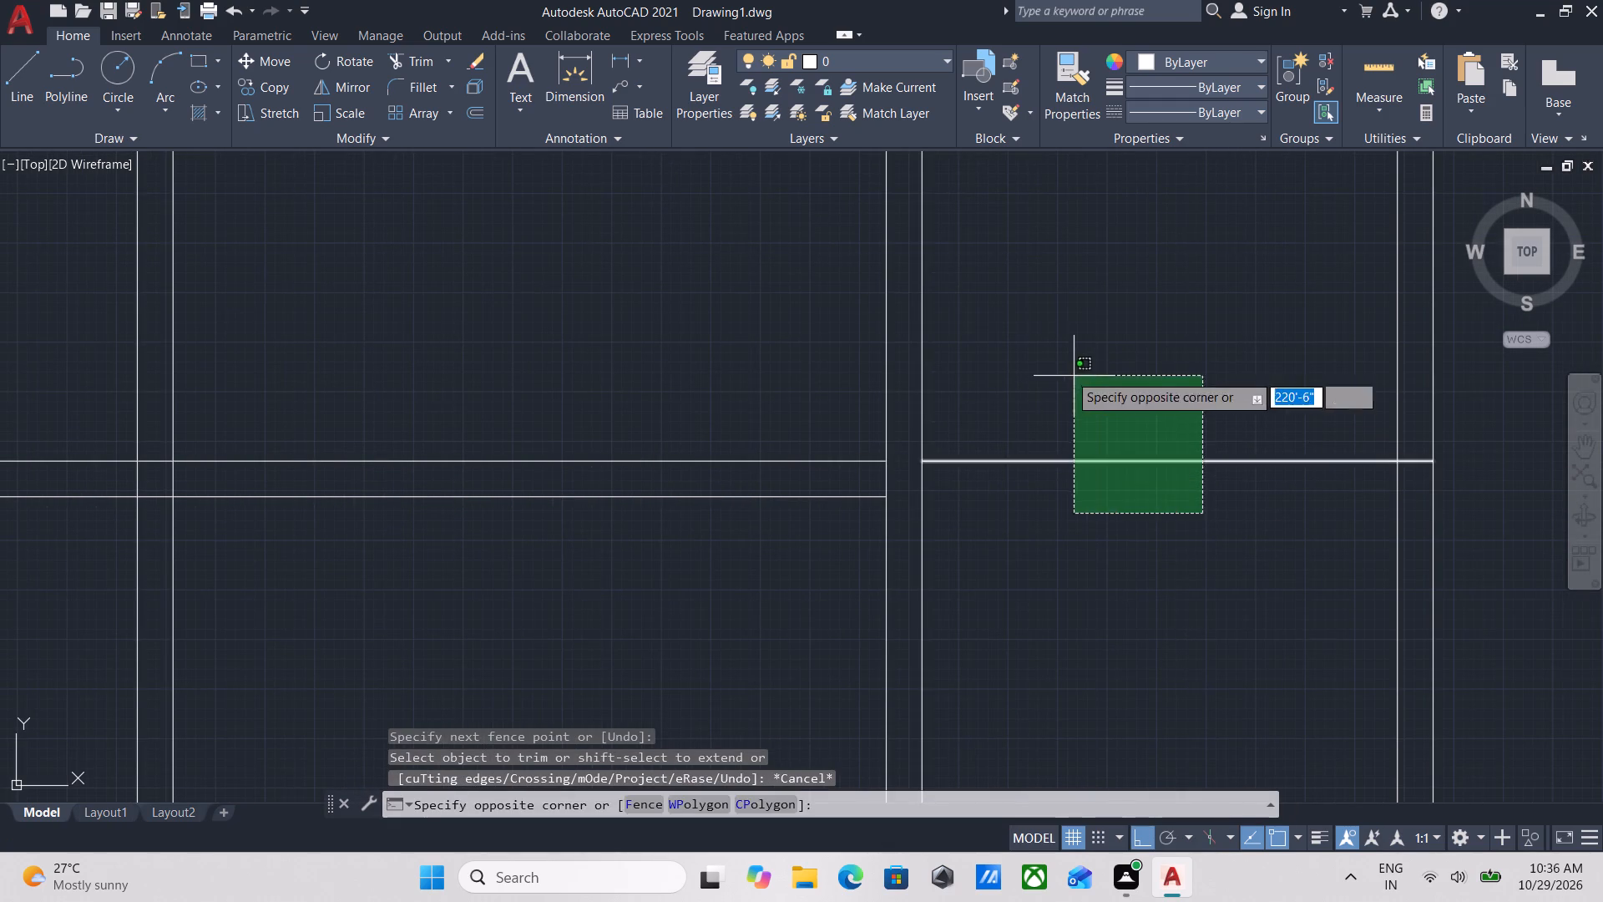
{"action": "left_click", "coordinate": [1064, 370]}
{"action": "middle_click_drag", "start_coordinate": [1064, 373], "coordinate": [1095, 414]}
{"action": "scroll", "coordinate": [1070, 382], "scroll_direction": "down", "scroll_amount": 1}
{"action": "key", "text": "o"}
{"action": "key", "text": "Return"}
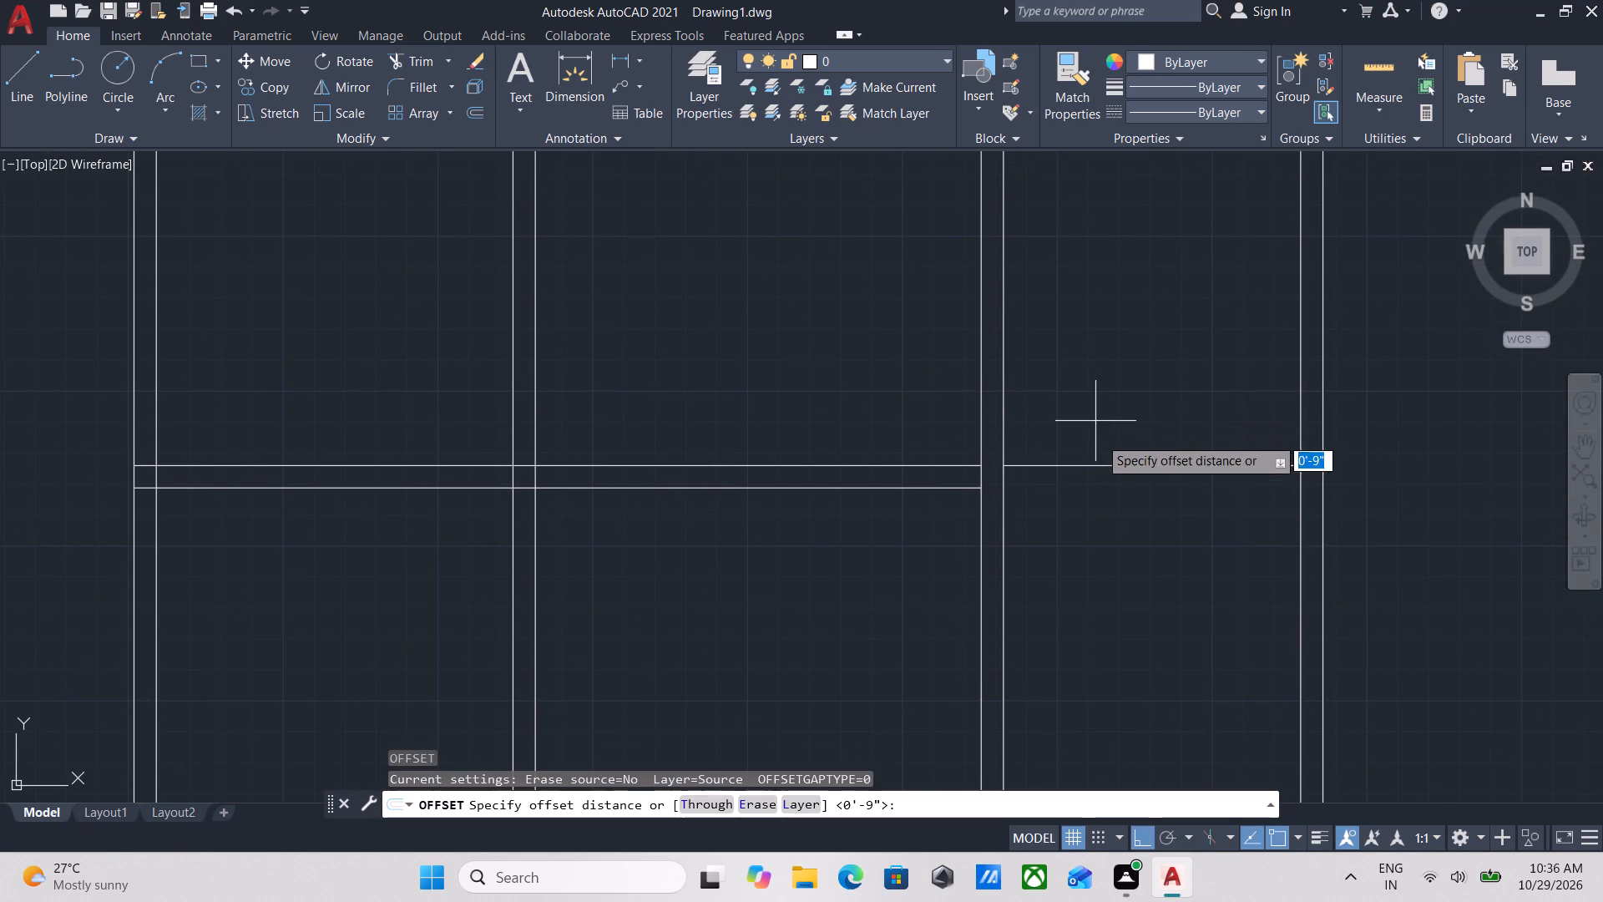
{"action": "left_click", "coordinate": [1163, 469]}
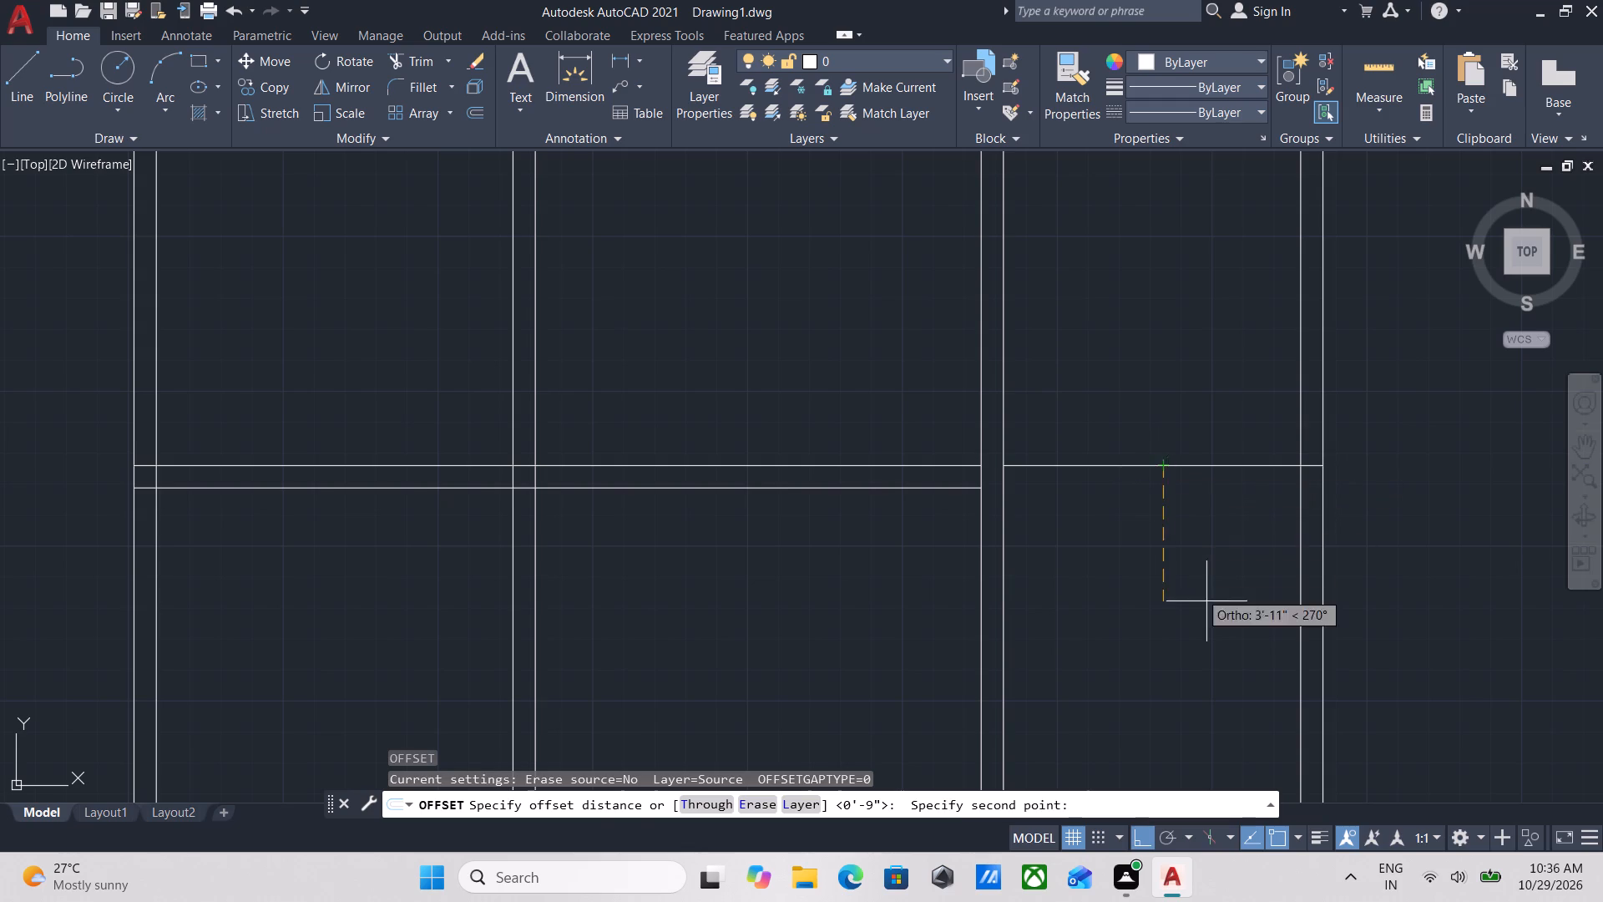
{"action": "left_click", "coordinate": [1208, 601]}
{"action": "middle_click_drag", "start_coordinate": [1168, 559], "coordinate": [1292, 406]}
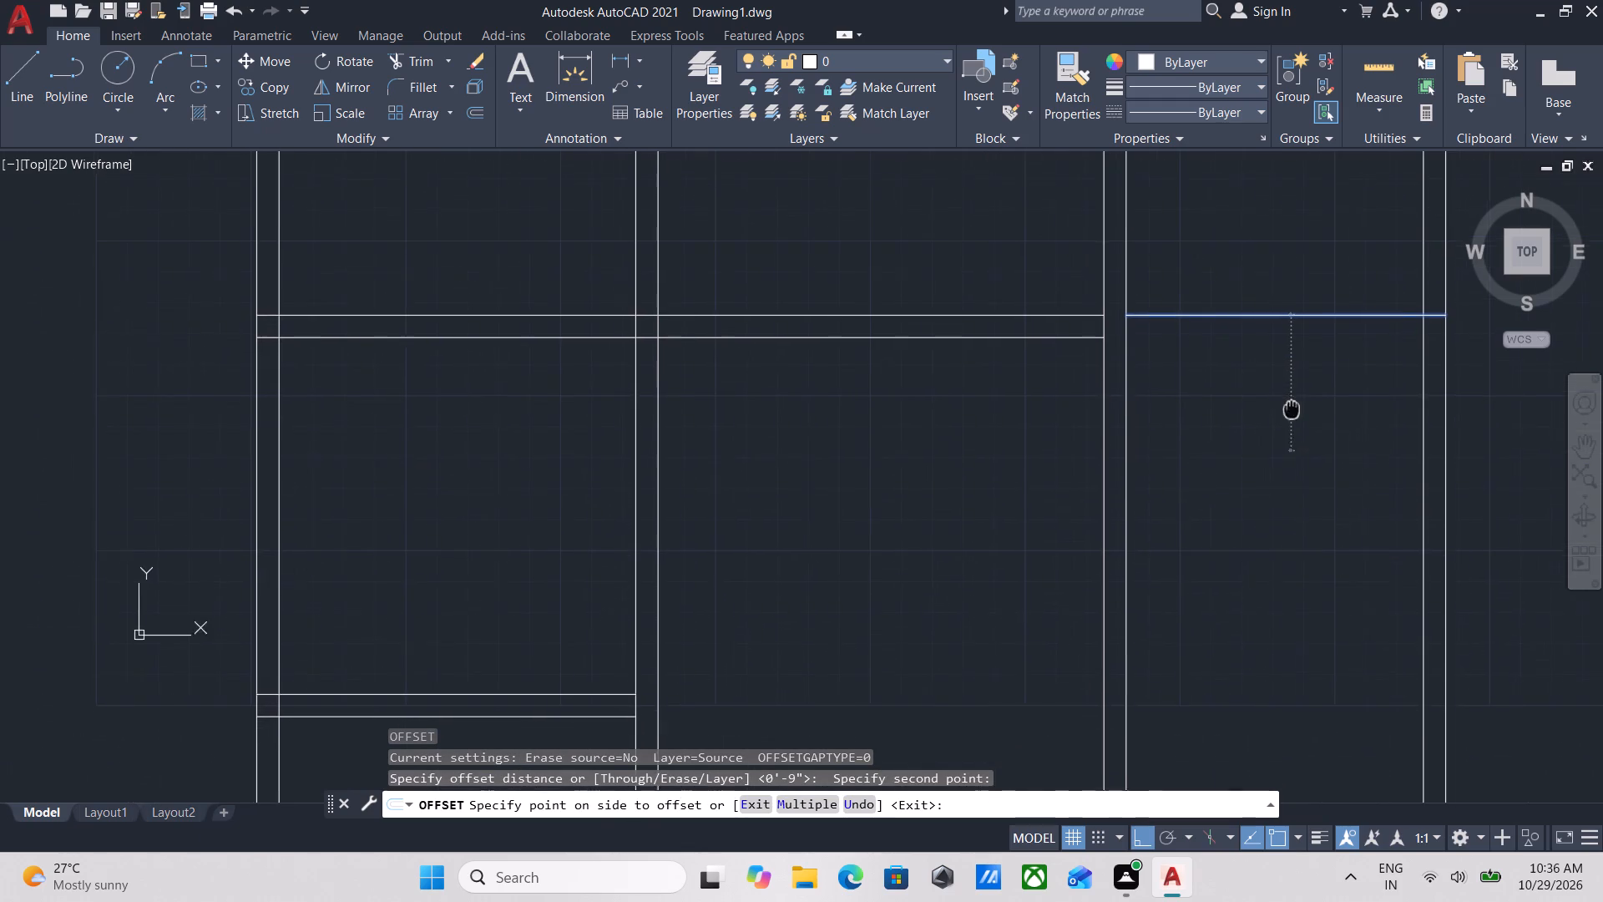
{"action": "middle_click_drag", "start_coordinate": [1292, 406], "coordinate": [1292, 406]}
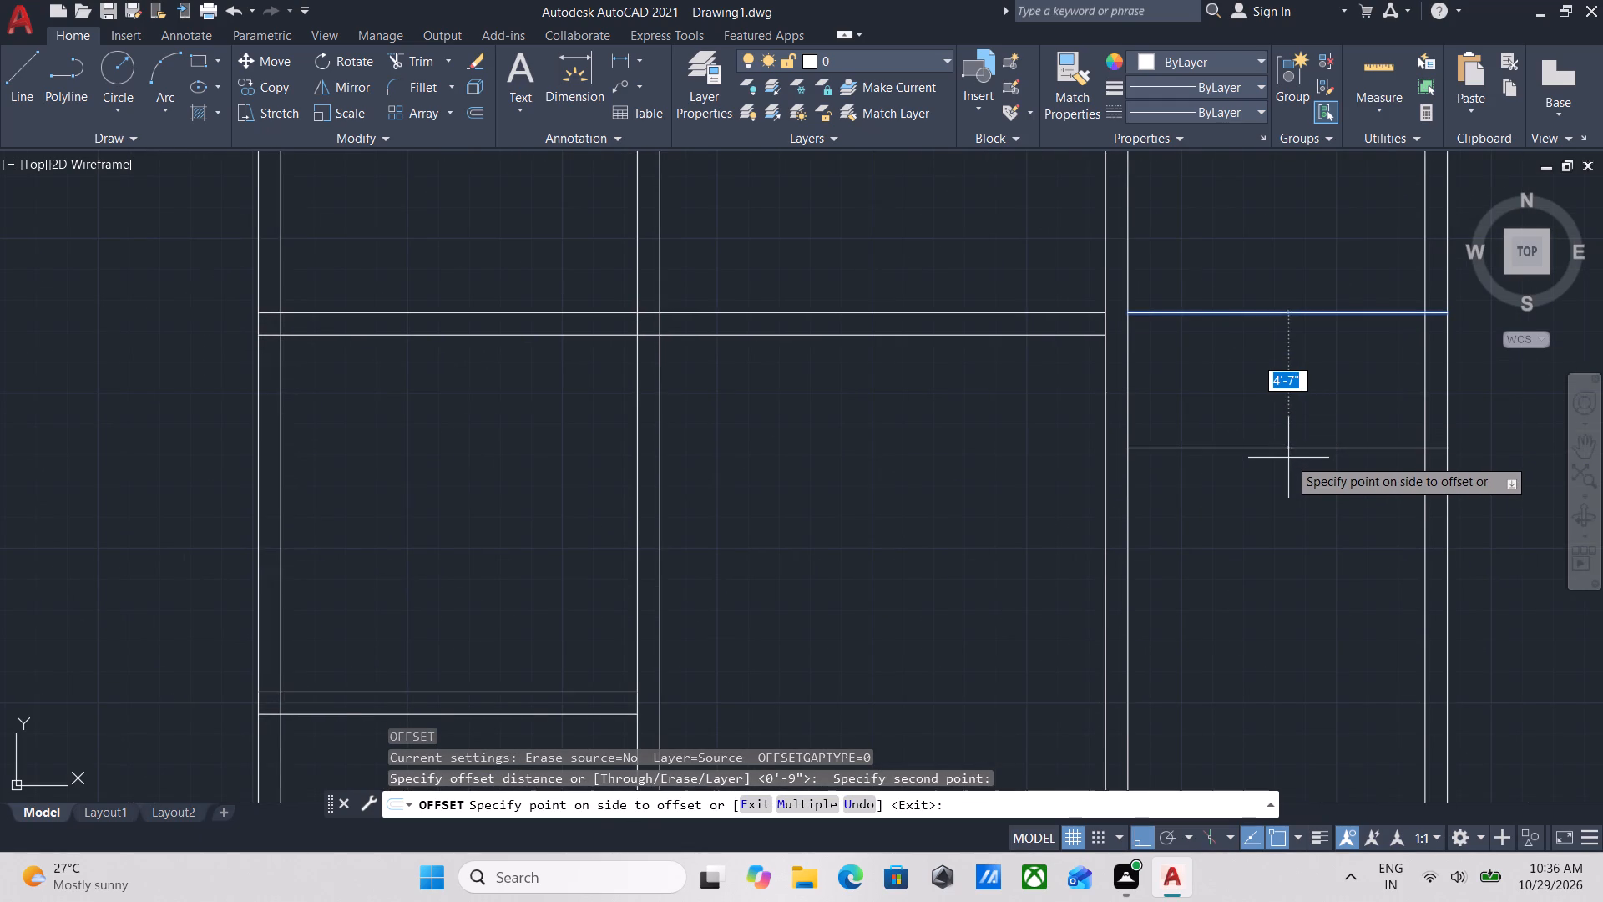
{"action": "type", "text": "5'"}
{"action": "key", "text": "Return"}
Offset the line 5' below the east bay's top cross line by 5" south to form a partition.
{"action": "scroll", "coordinate": [1288, 458], "scroll_direction": "down", "scroll_amount": 1}
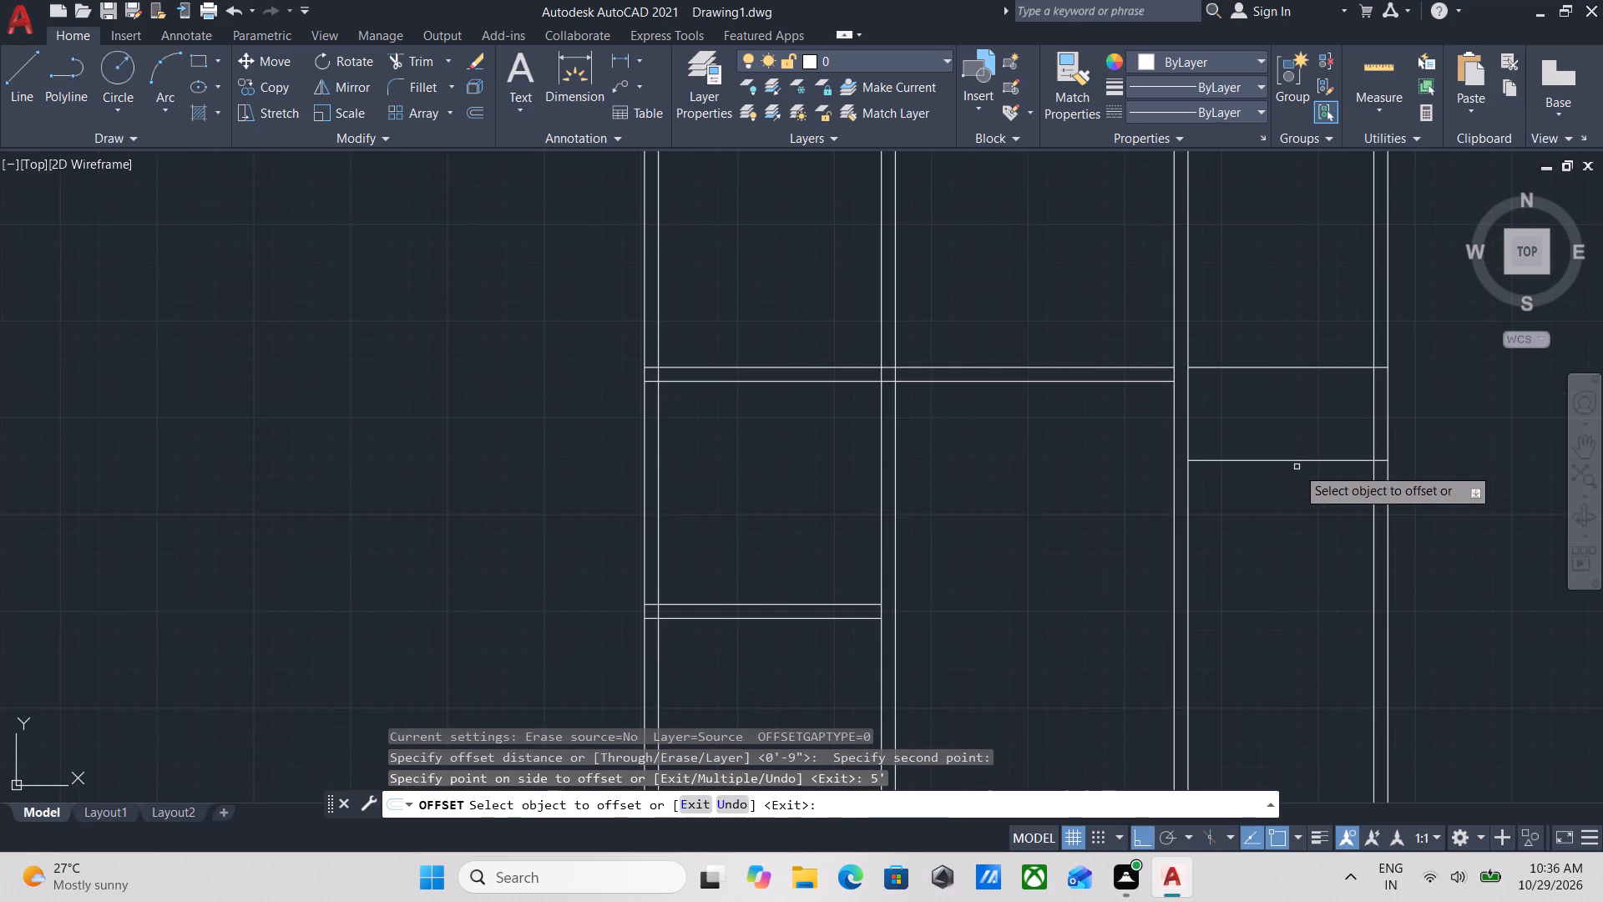
{"action": "left_click", "coordinate": [1300, 461]}
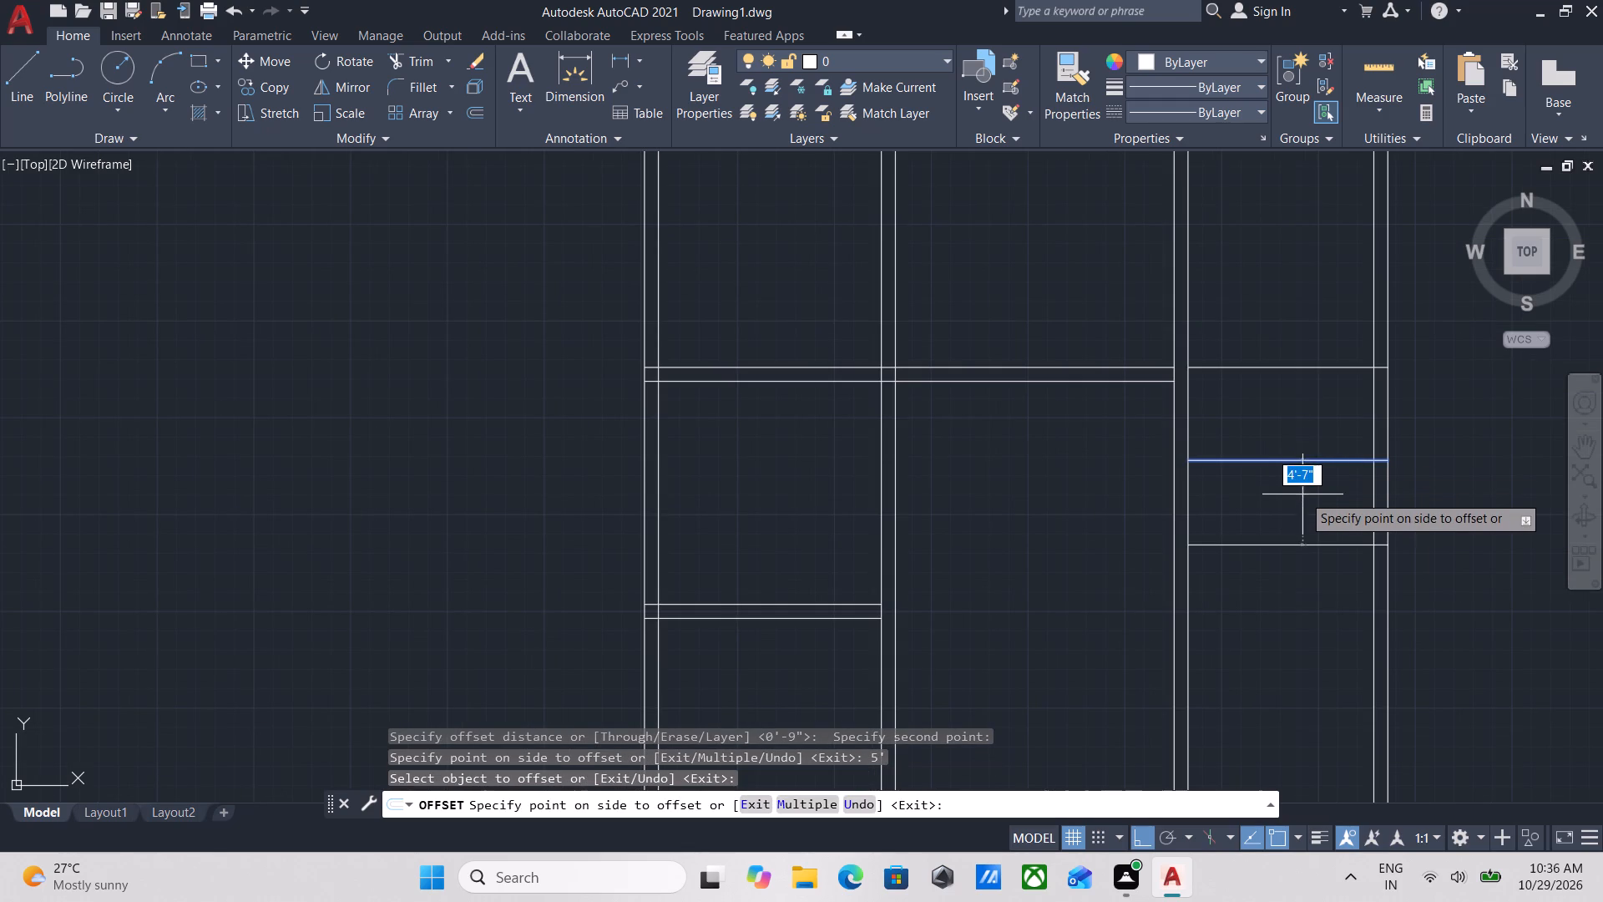
{"action": "key", "text": "5"}
{"action": "key", "text": "Return"}
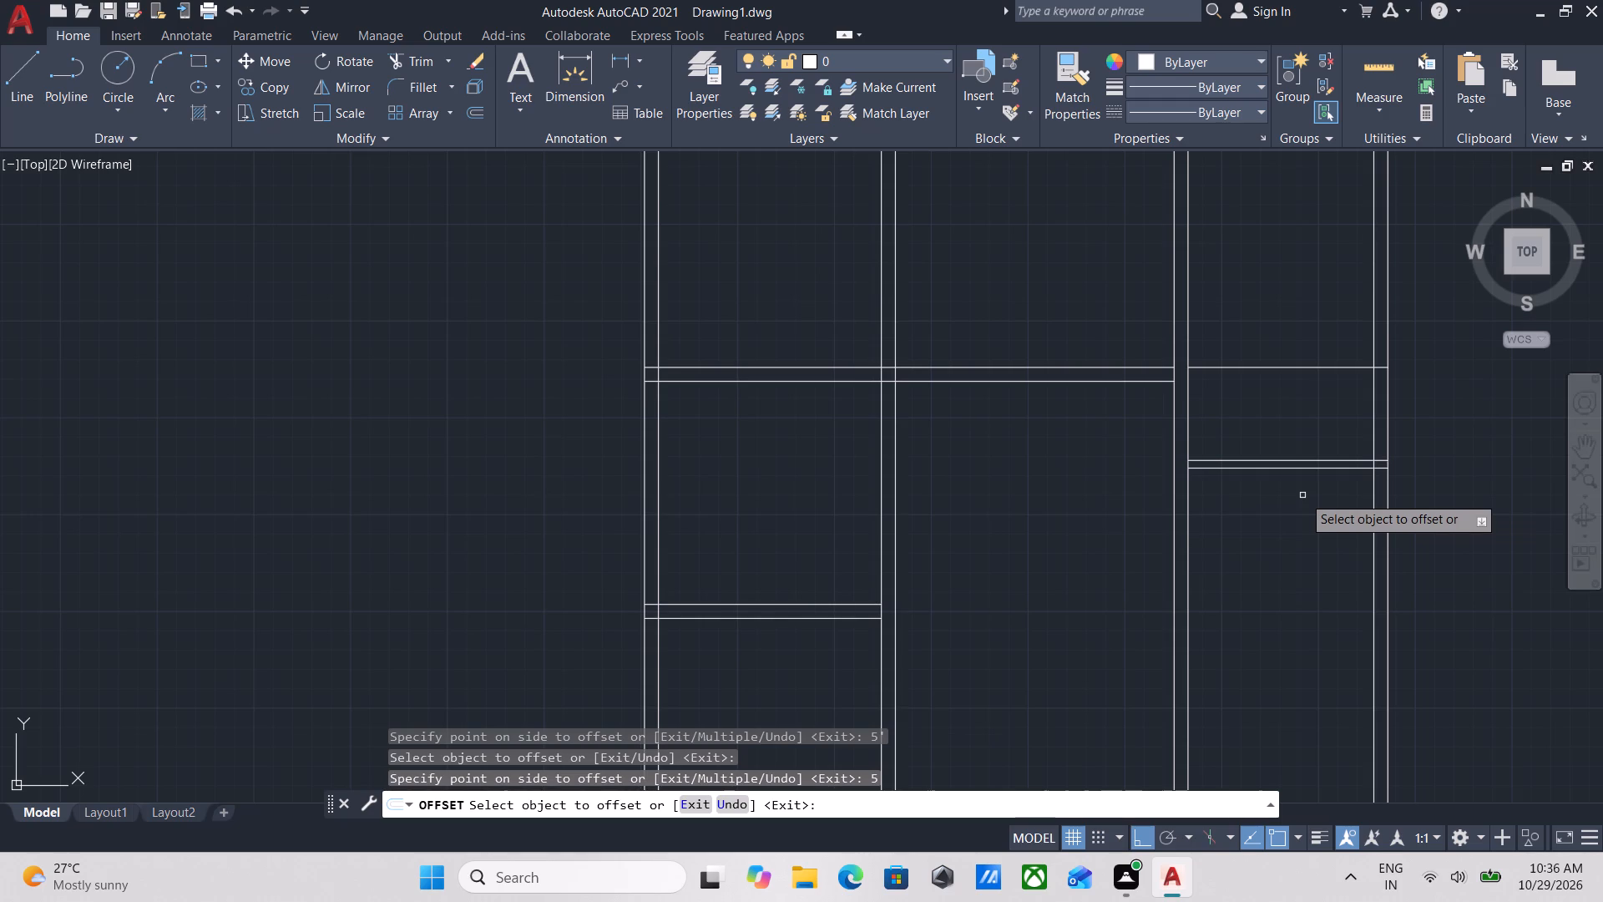
Add a second 5" partition in the east bay by offsetting the first partition's lower line 8' south and the resulting line 5" south.
{"action": "scroll", "coordinate": [1302, 495], "scroll_direction": "down", "scroll_amount": 2}
{"action": "scroll", "coordinate": [1302, 495], "scroll_direction": "up", "scroll_amount": 3}
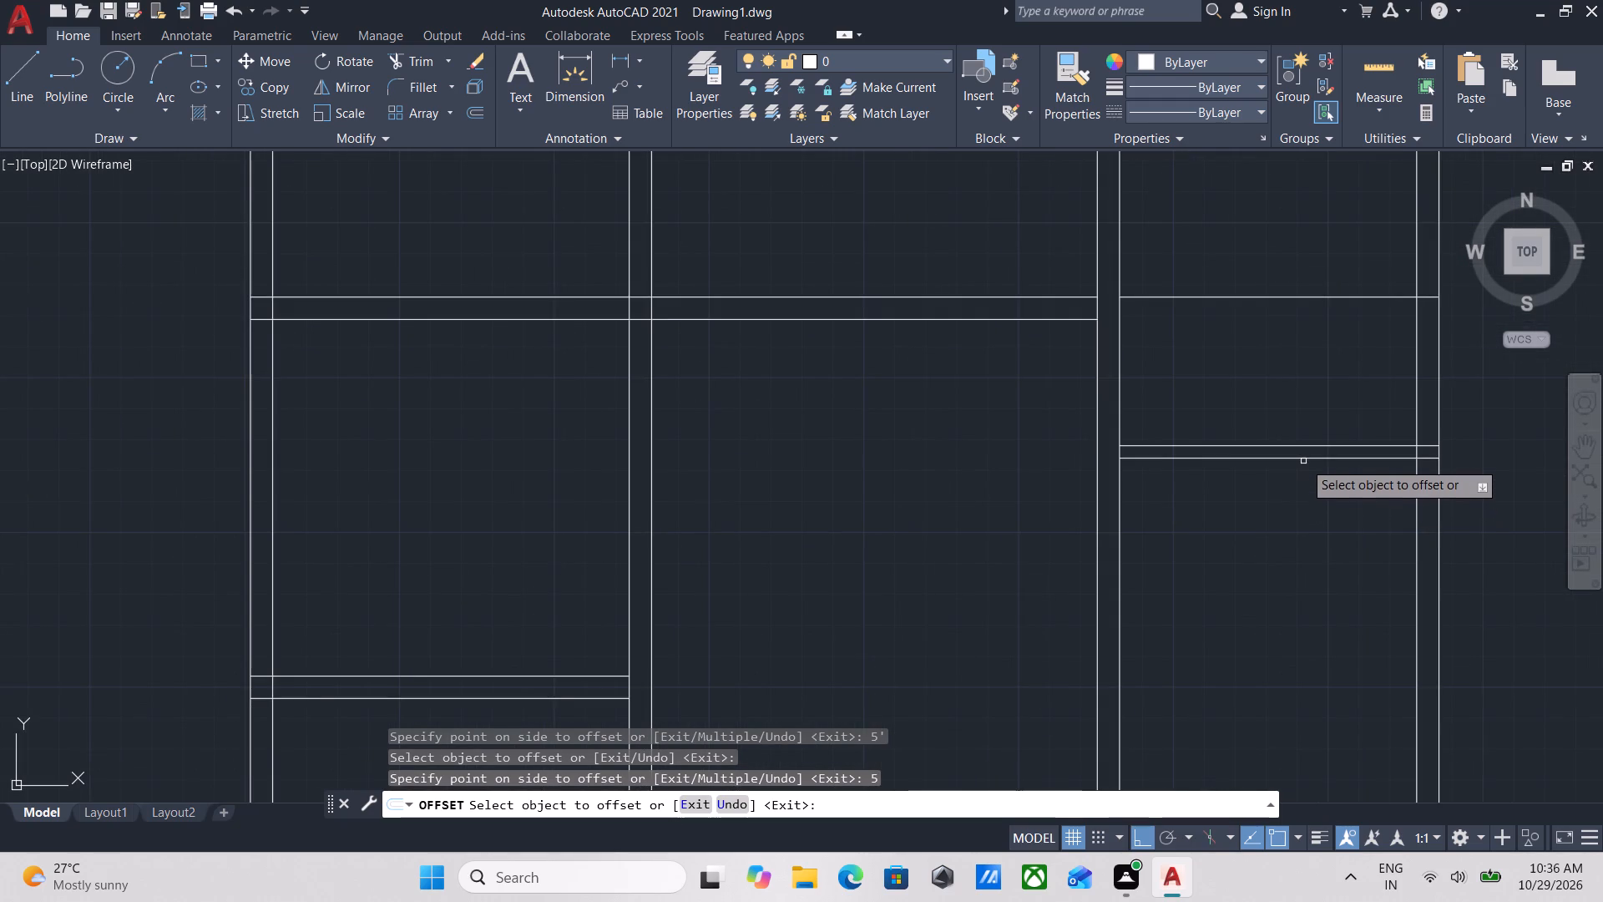
{"action": "left_click", "coordinate": [1306, 457]}
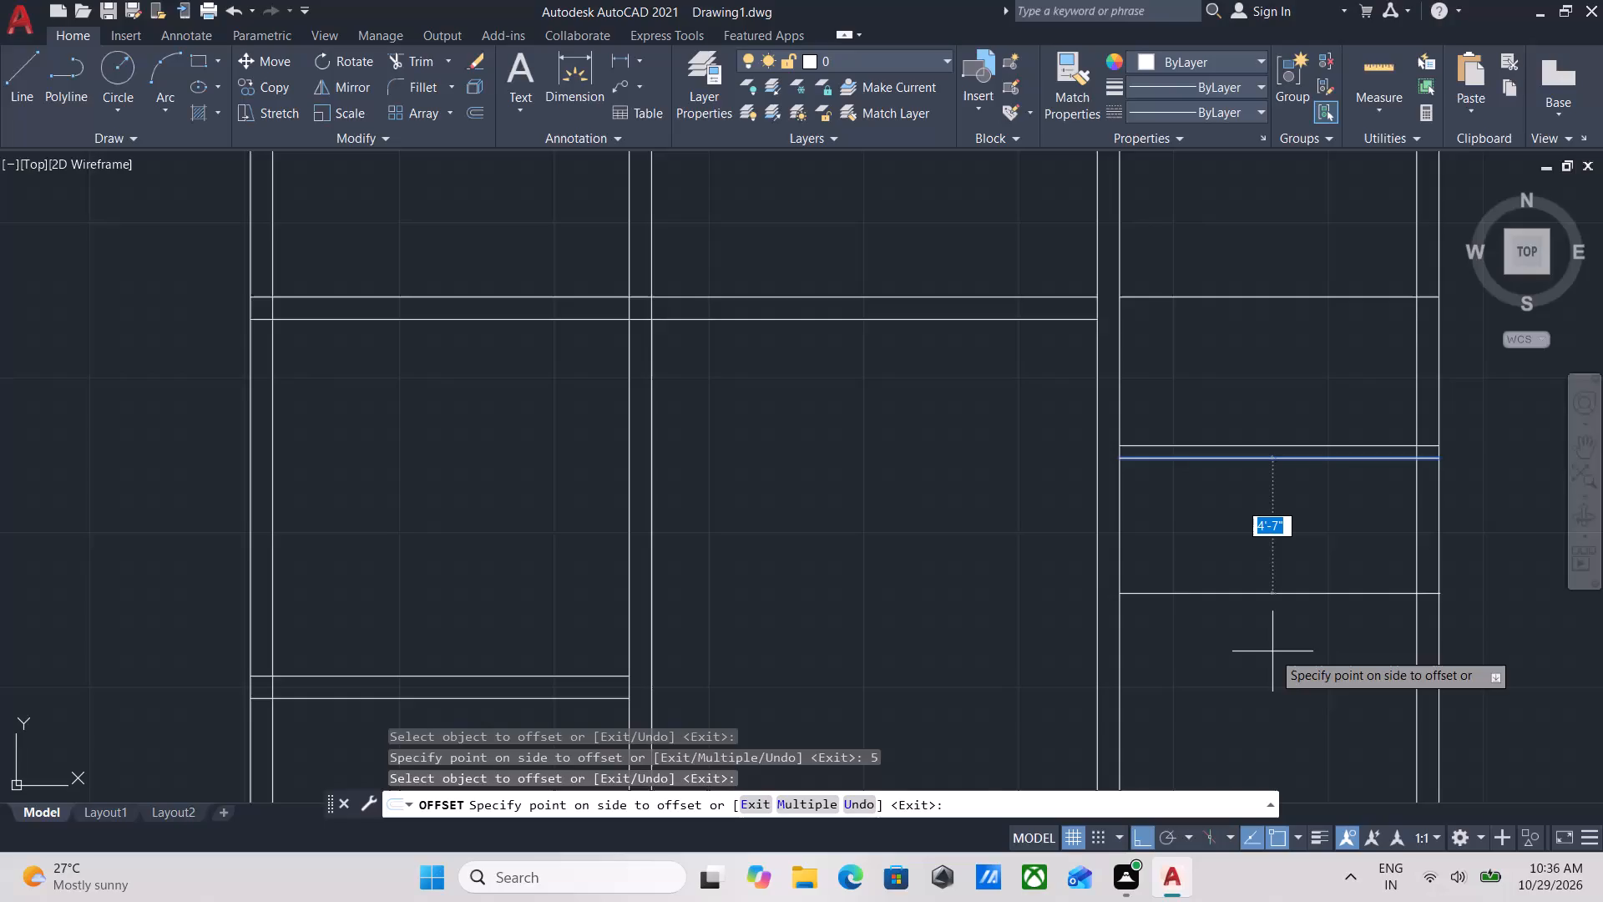
{"action": "type", "text": "8'"}
{"action": "key", "text": "Return"}
{"action": "scroll", "coordinate": [1275, 648], "scroll_direction": "down", "scroll_amount": 2}
{"action": "middle_click_drag", "start_coordinate": [1275, 648], "coordinate": [1252, 492]}
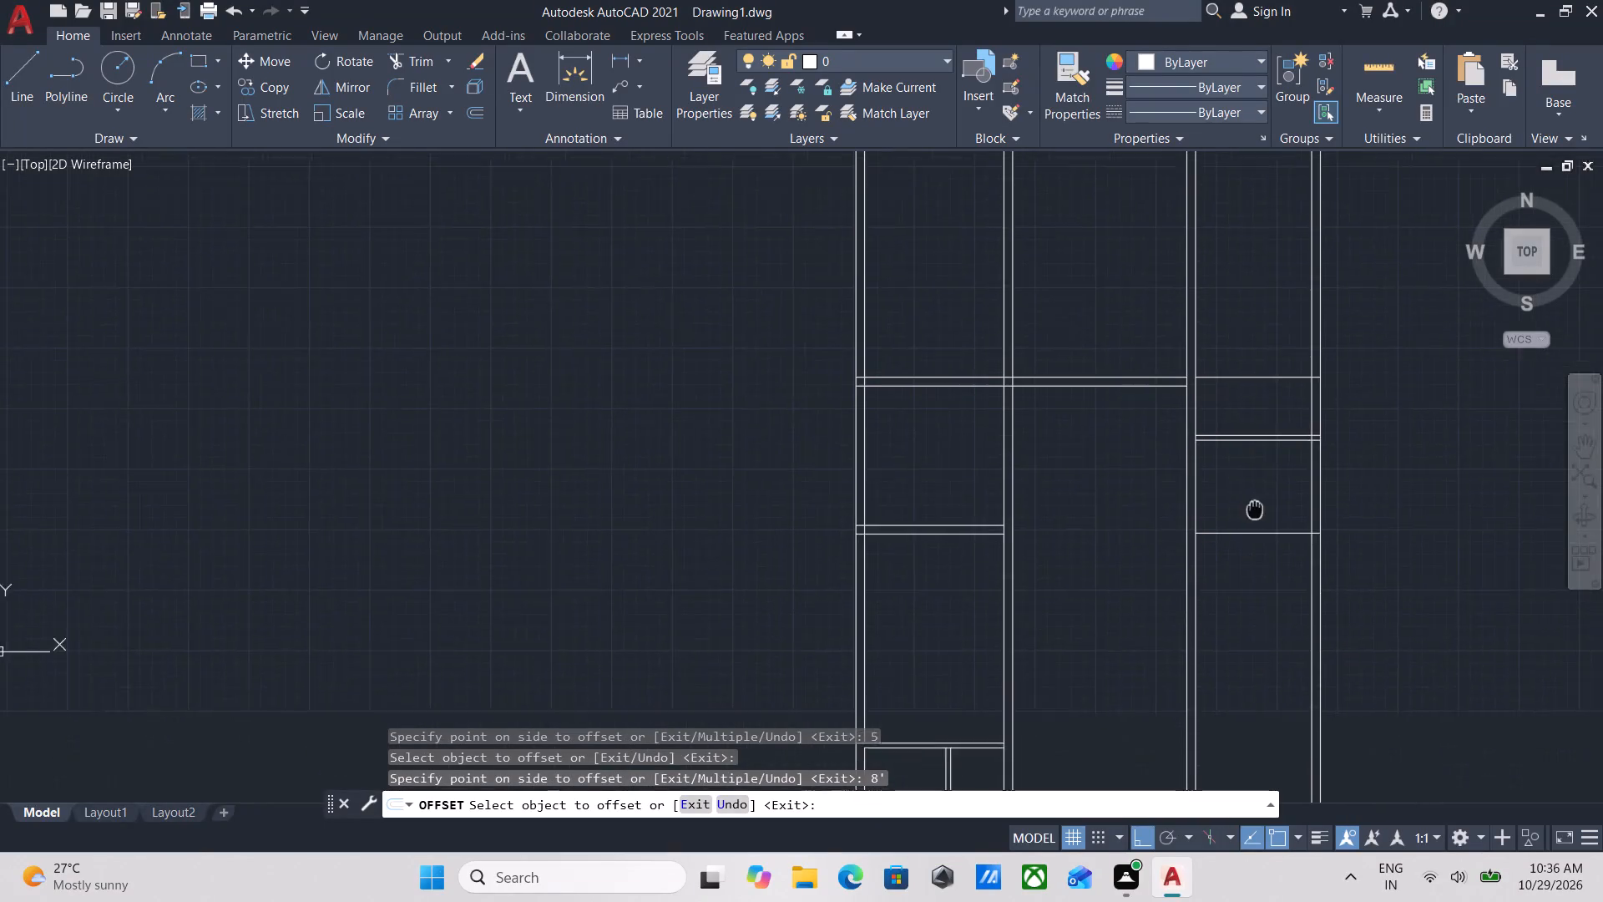
{"action": "middle_click_drag", "start_coordinate": [1252, 492], "coordinate": [1251, 489]}
{"action": "scroll", "coordinate": [1256, 510], "scroll_direction": "up", "scroll_amount": 1}
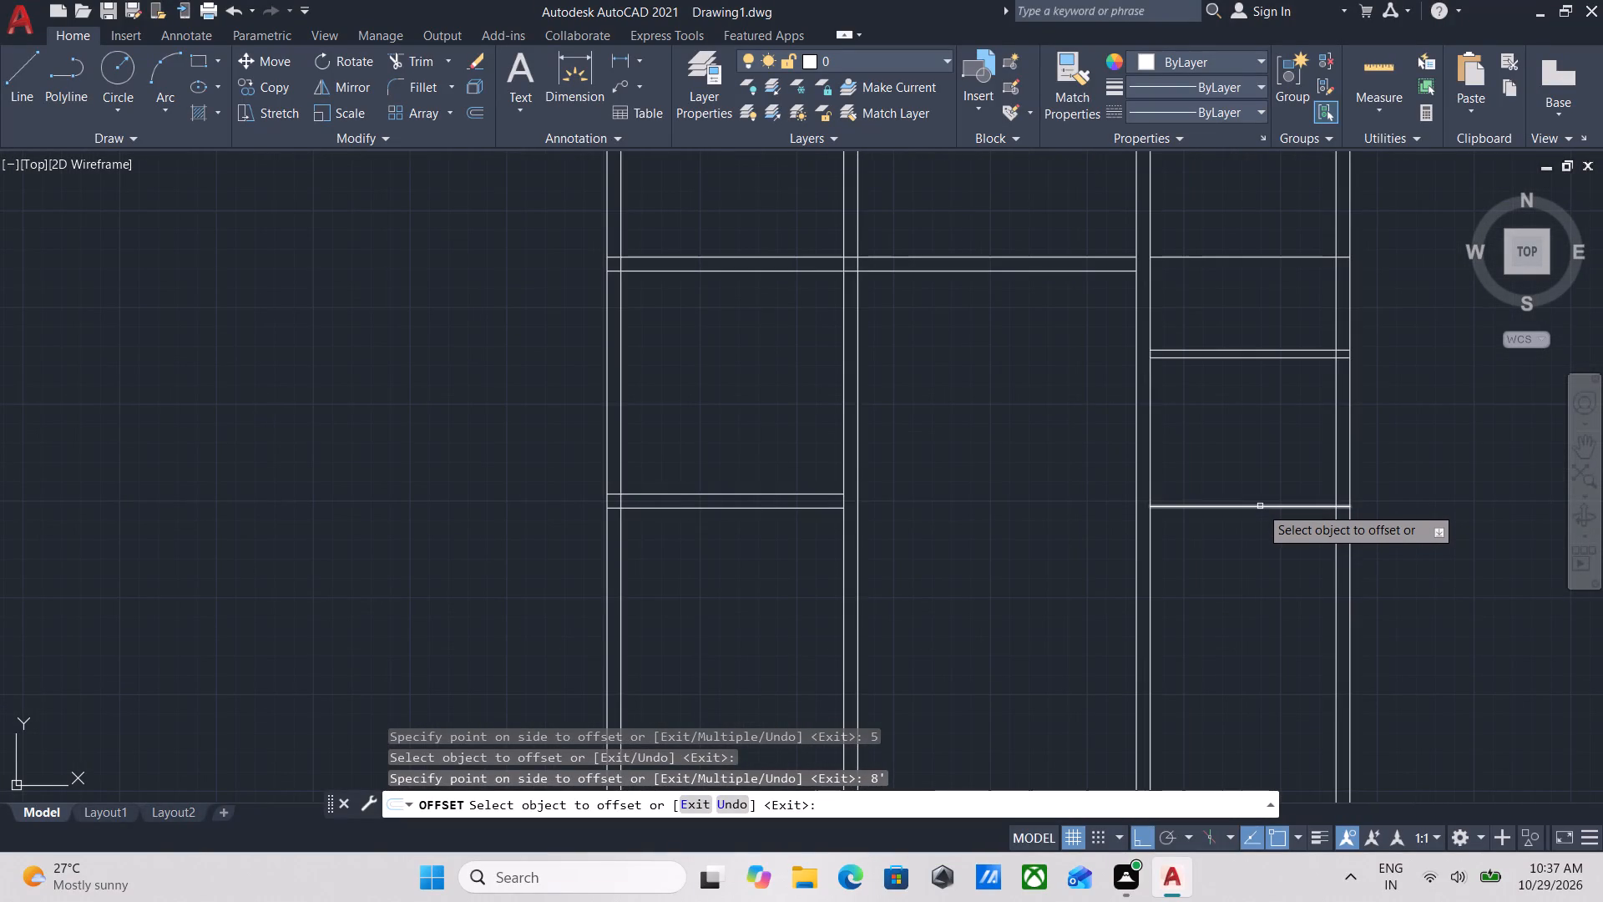
{"action": "left_click", "coordinate": [1260, 508]}
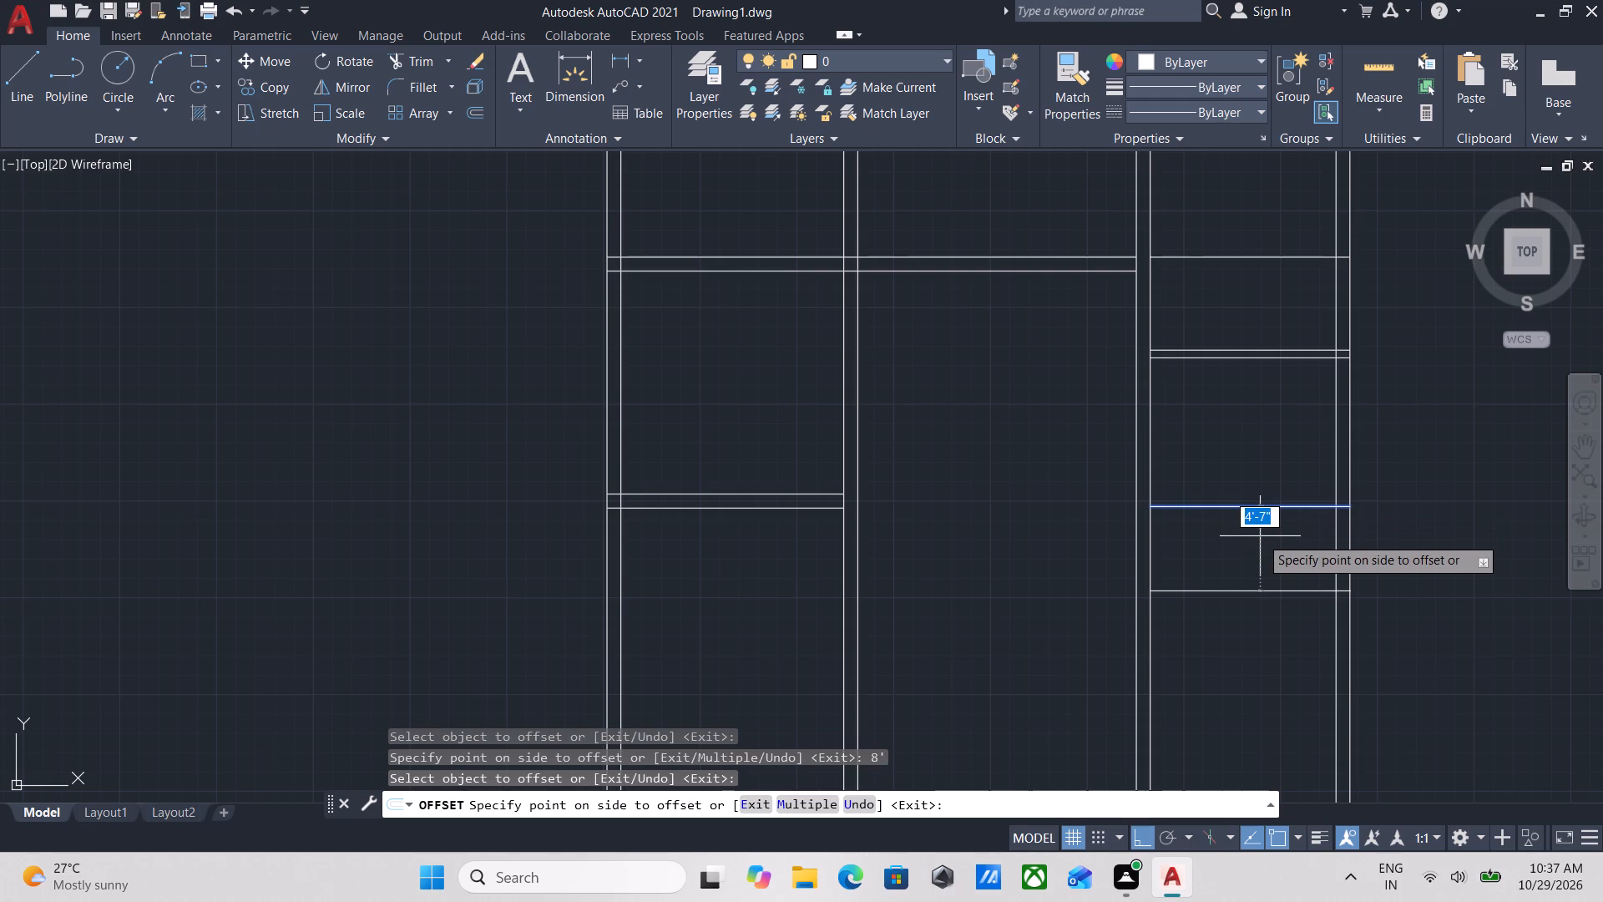
{"action": "key", "text": "5"}
{"action": "key", "text": "Return"}
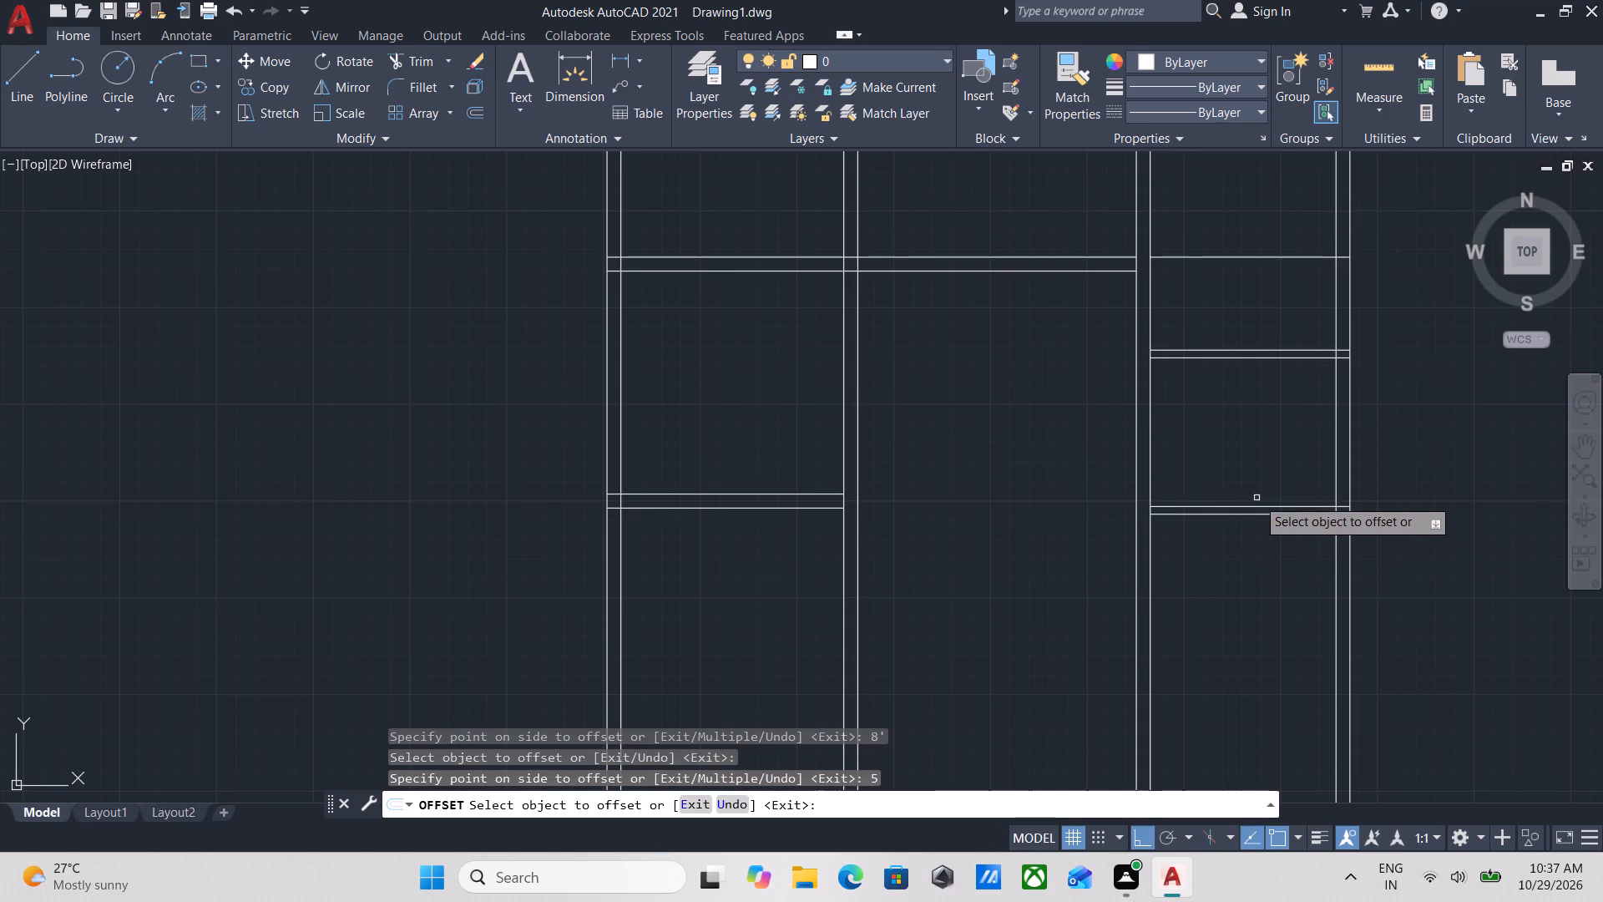
Add a third 5" partition in the east bay by offsetting the second partition's lower line 5' south and the resulting line 5" south.
{"action": "left_click", "coordinate": [1256, 514]}
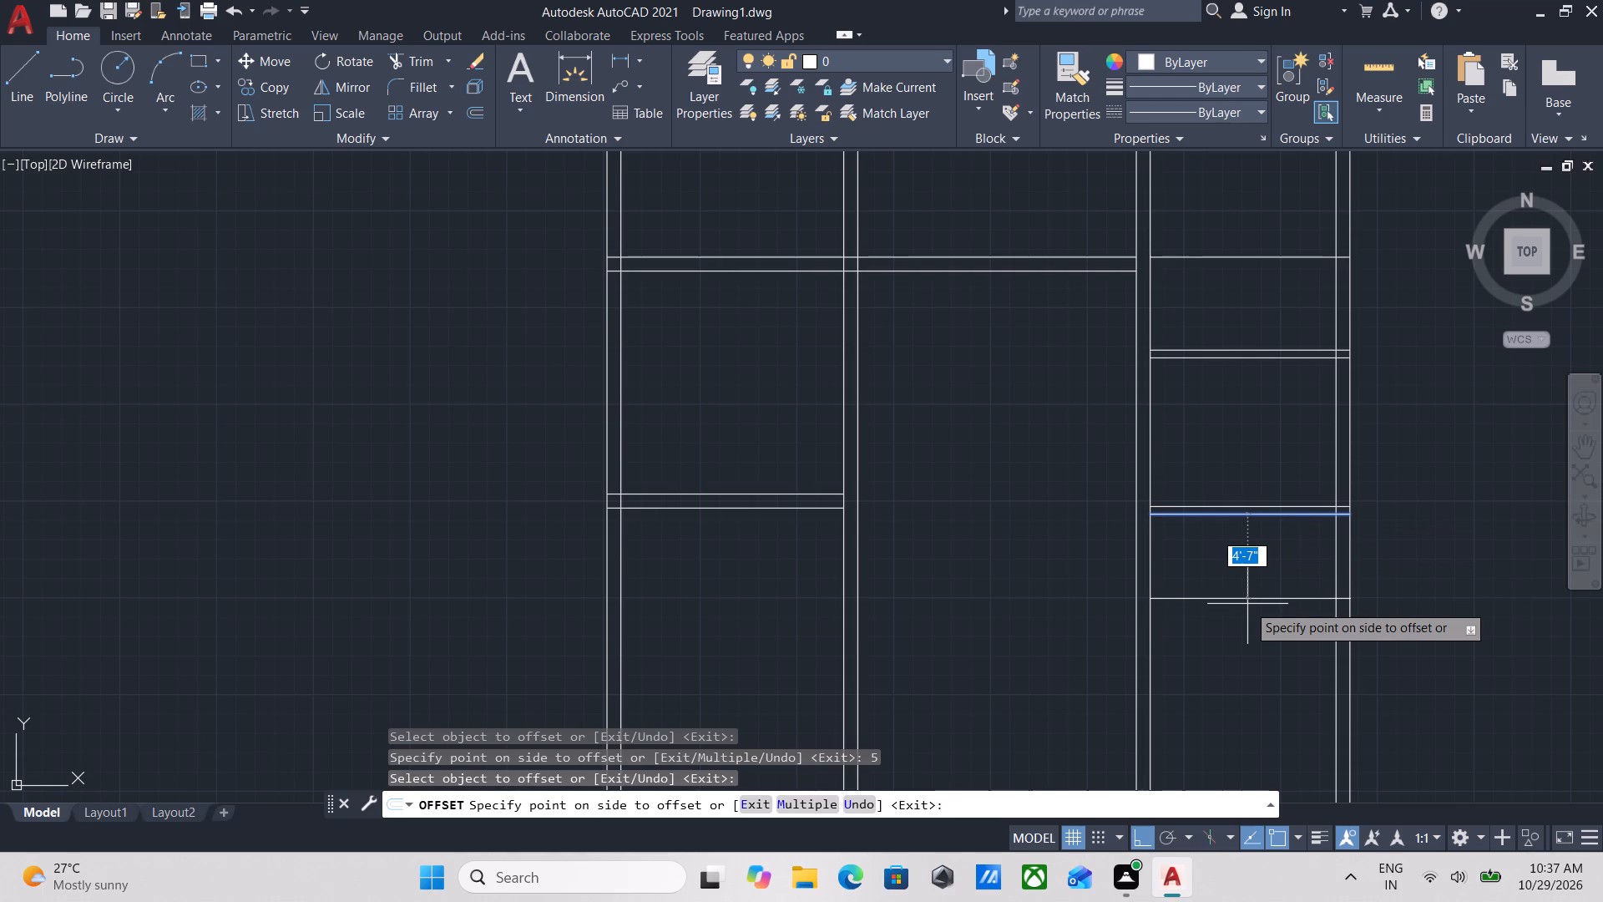
{"action": "type", "text": "5'"}
{"action": "key", "text": "Return"}
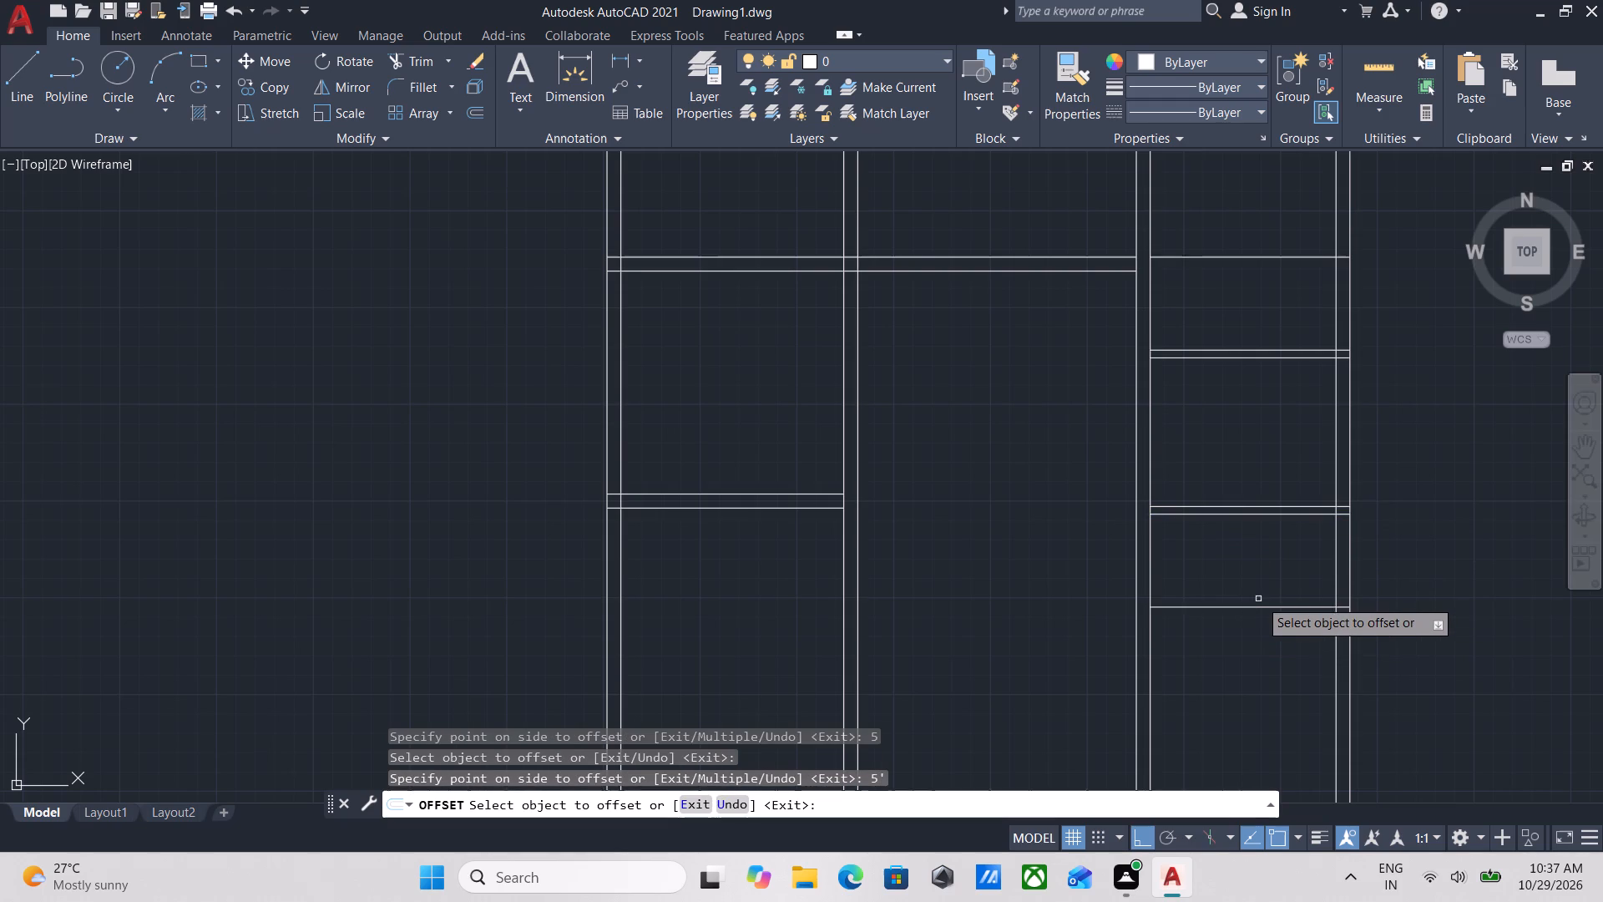
{"action": "scroll", "coordinate": [1260, 600], "scroll_direction": "down", "scroll_amount": 1}
{"action": "middle_click_drag", "start_coordinate": [1258, 611], "coordinate": [1306, 495]}
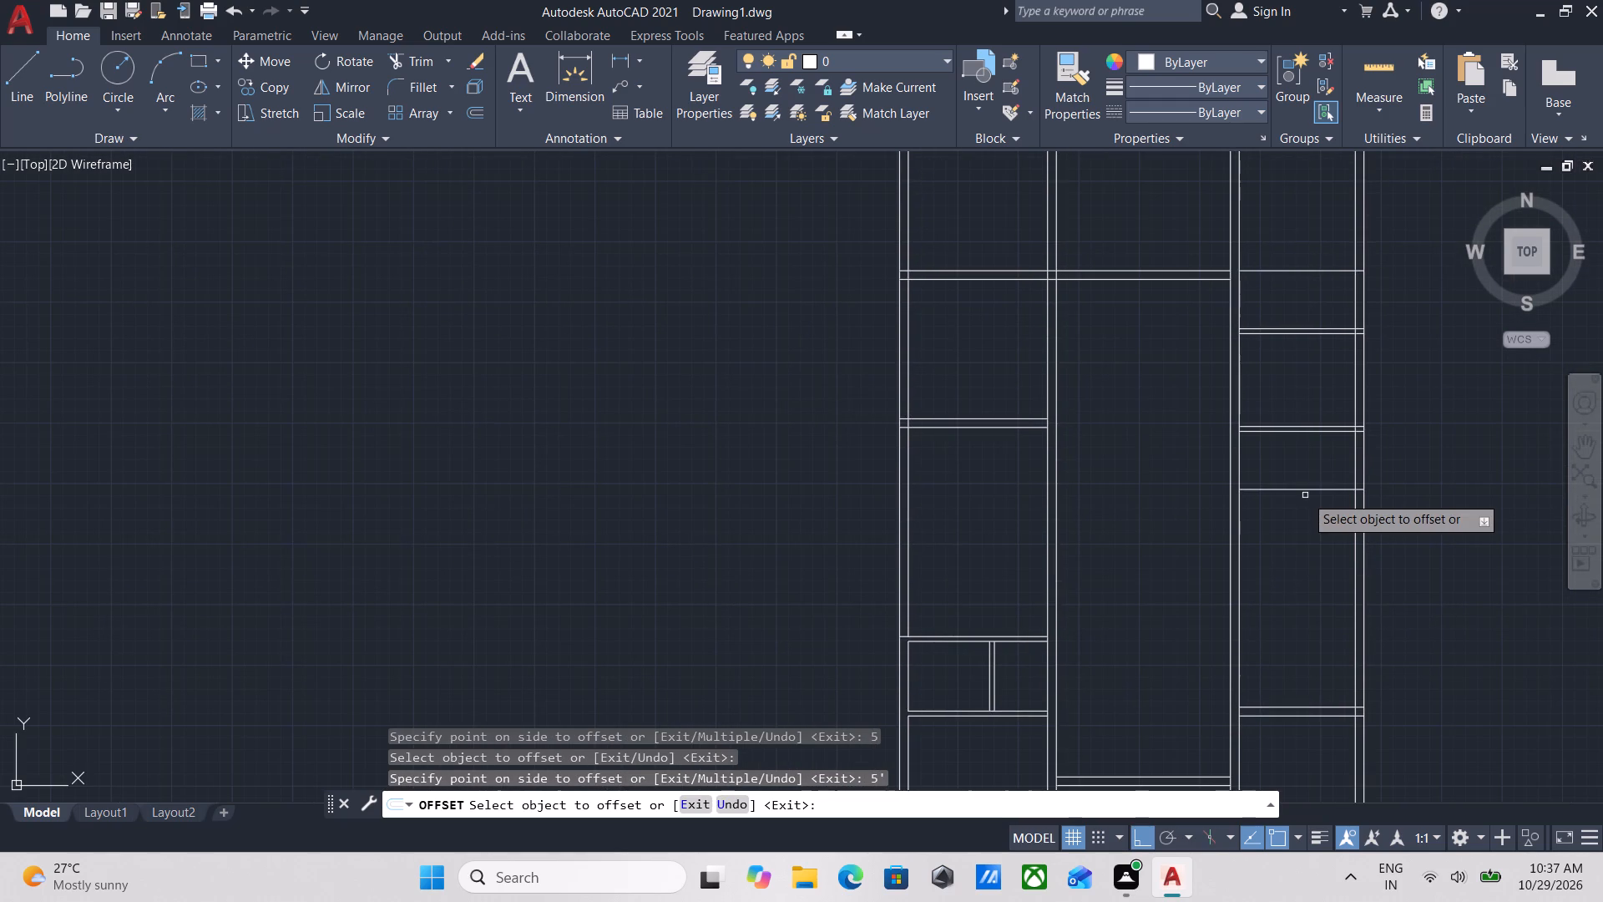
{"action": "left_click", "coordinate": [1303, 482]}
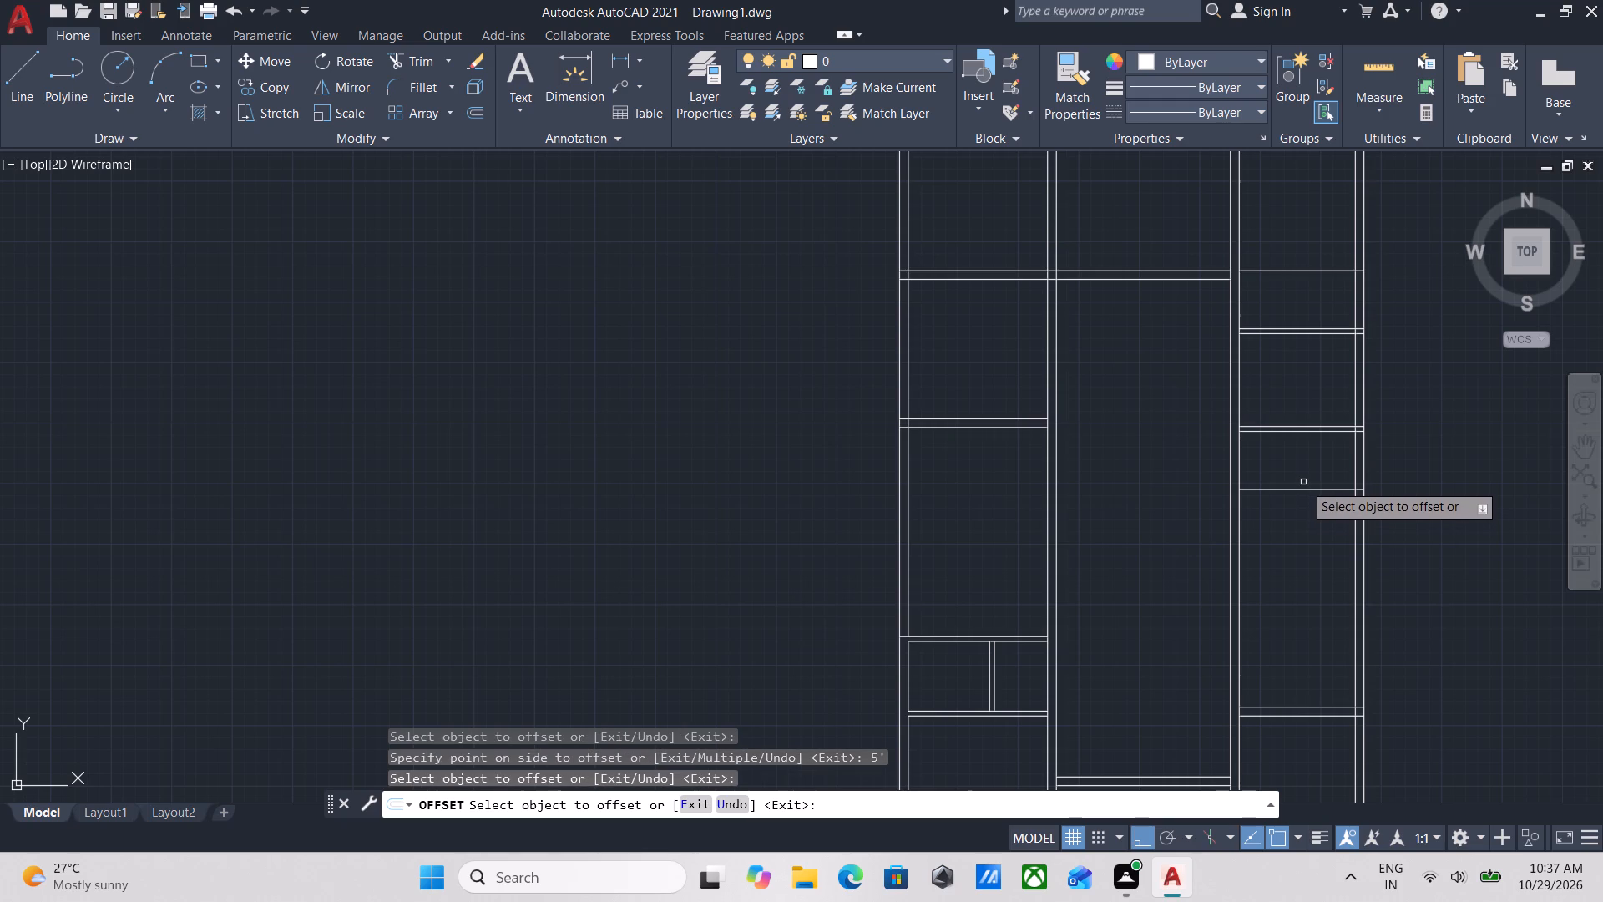
{"action": "left_click", "coordinate": [1302, 490]}
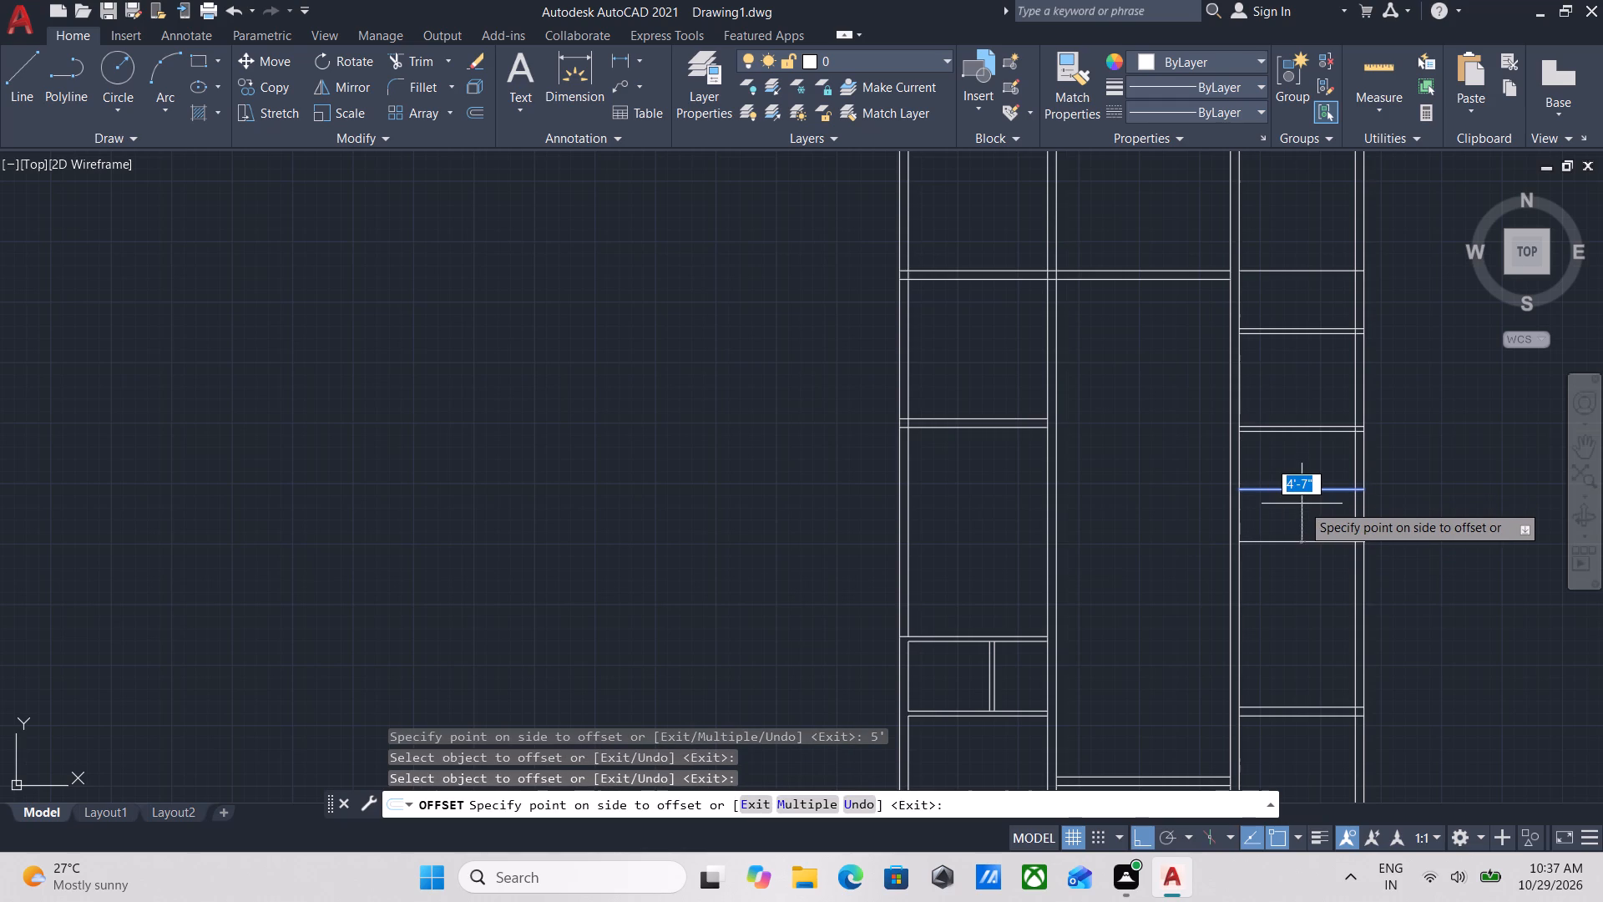
{"action": "scroll", "coordinate": [1302, 504], "scroll_direction": "up", "scroll_amount": 2}
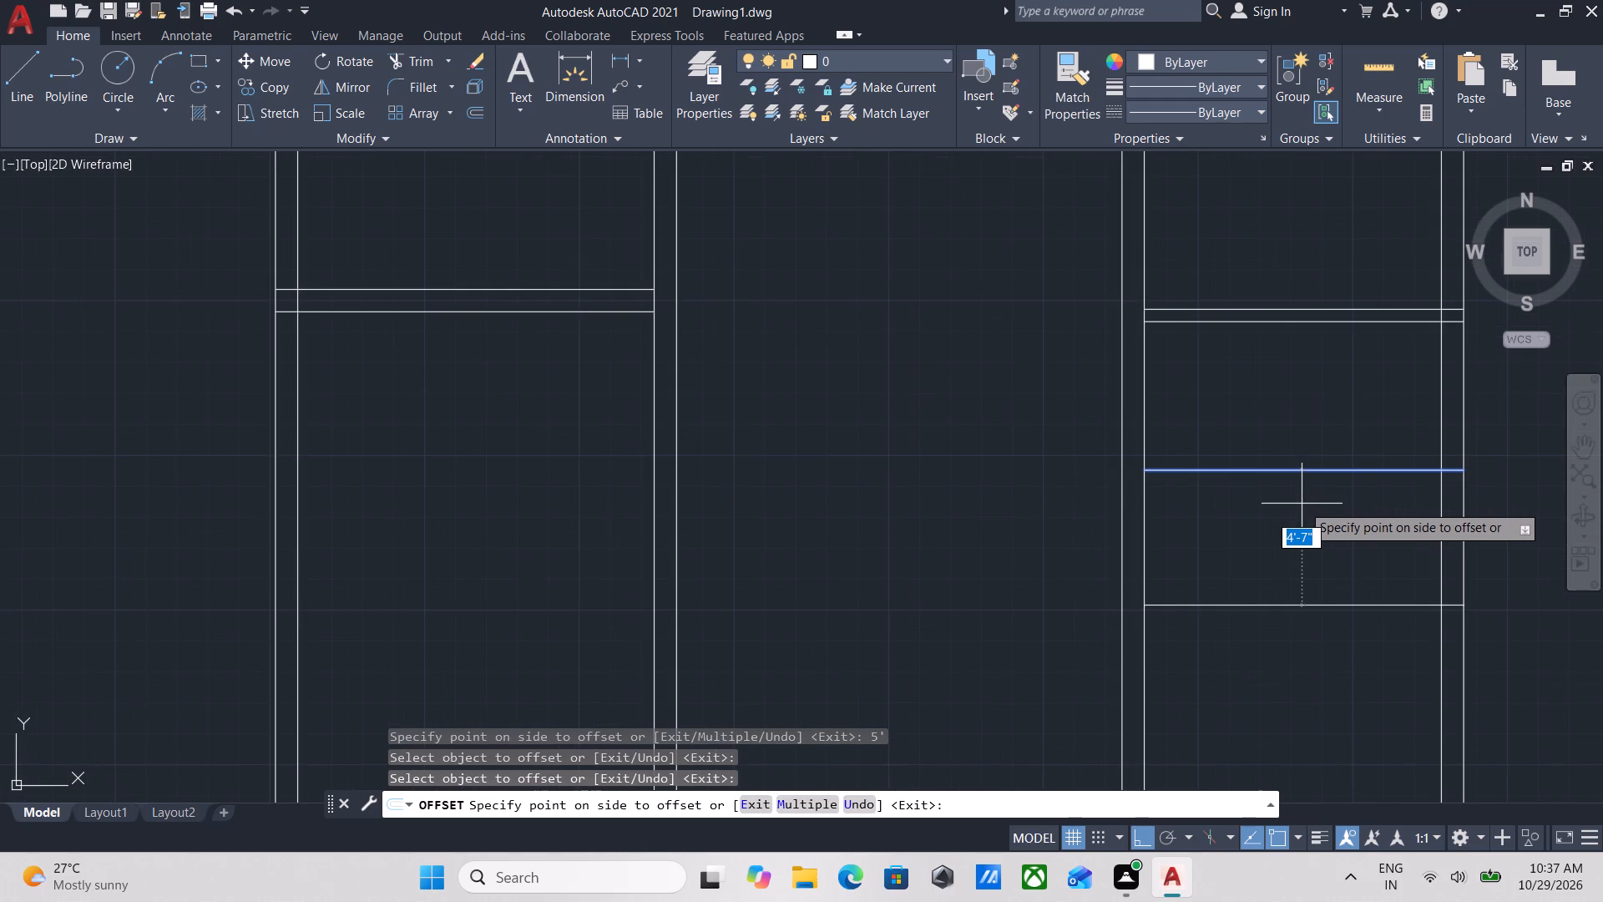
{"action": "key", "text": "5"}
{"action": "key", "text": "Return"}
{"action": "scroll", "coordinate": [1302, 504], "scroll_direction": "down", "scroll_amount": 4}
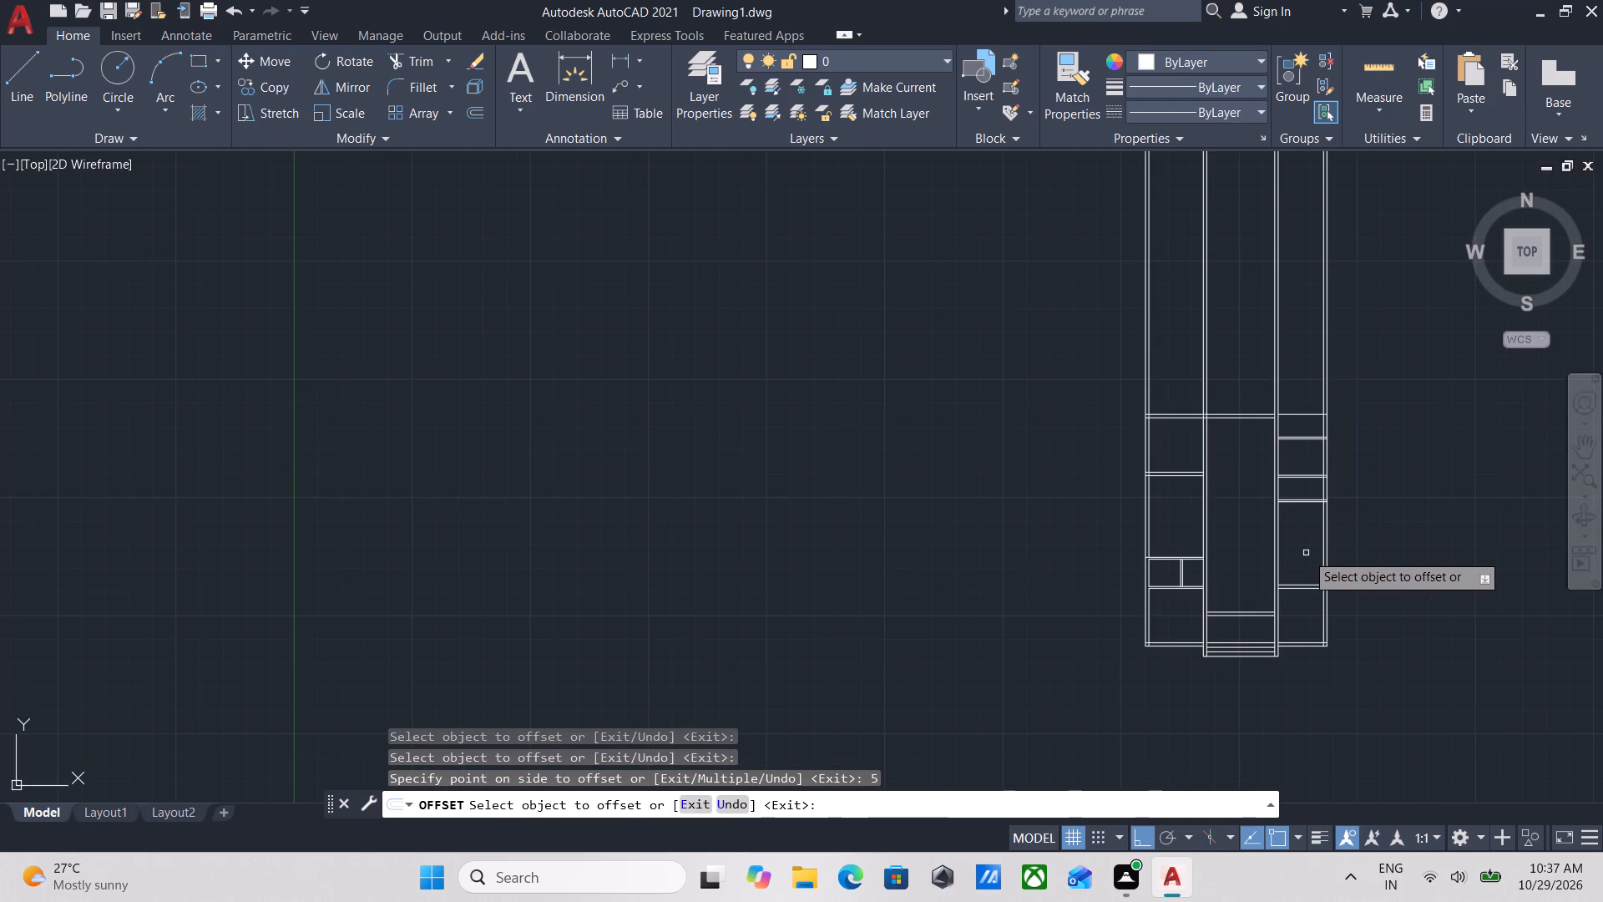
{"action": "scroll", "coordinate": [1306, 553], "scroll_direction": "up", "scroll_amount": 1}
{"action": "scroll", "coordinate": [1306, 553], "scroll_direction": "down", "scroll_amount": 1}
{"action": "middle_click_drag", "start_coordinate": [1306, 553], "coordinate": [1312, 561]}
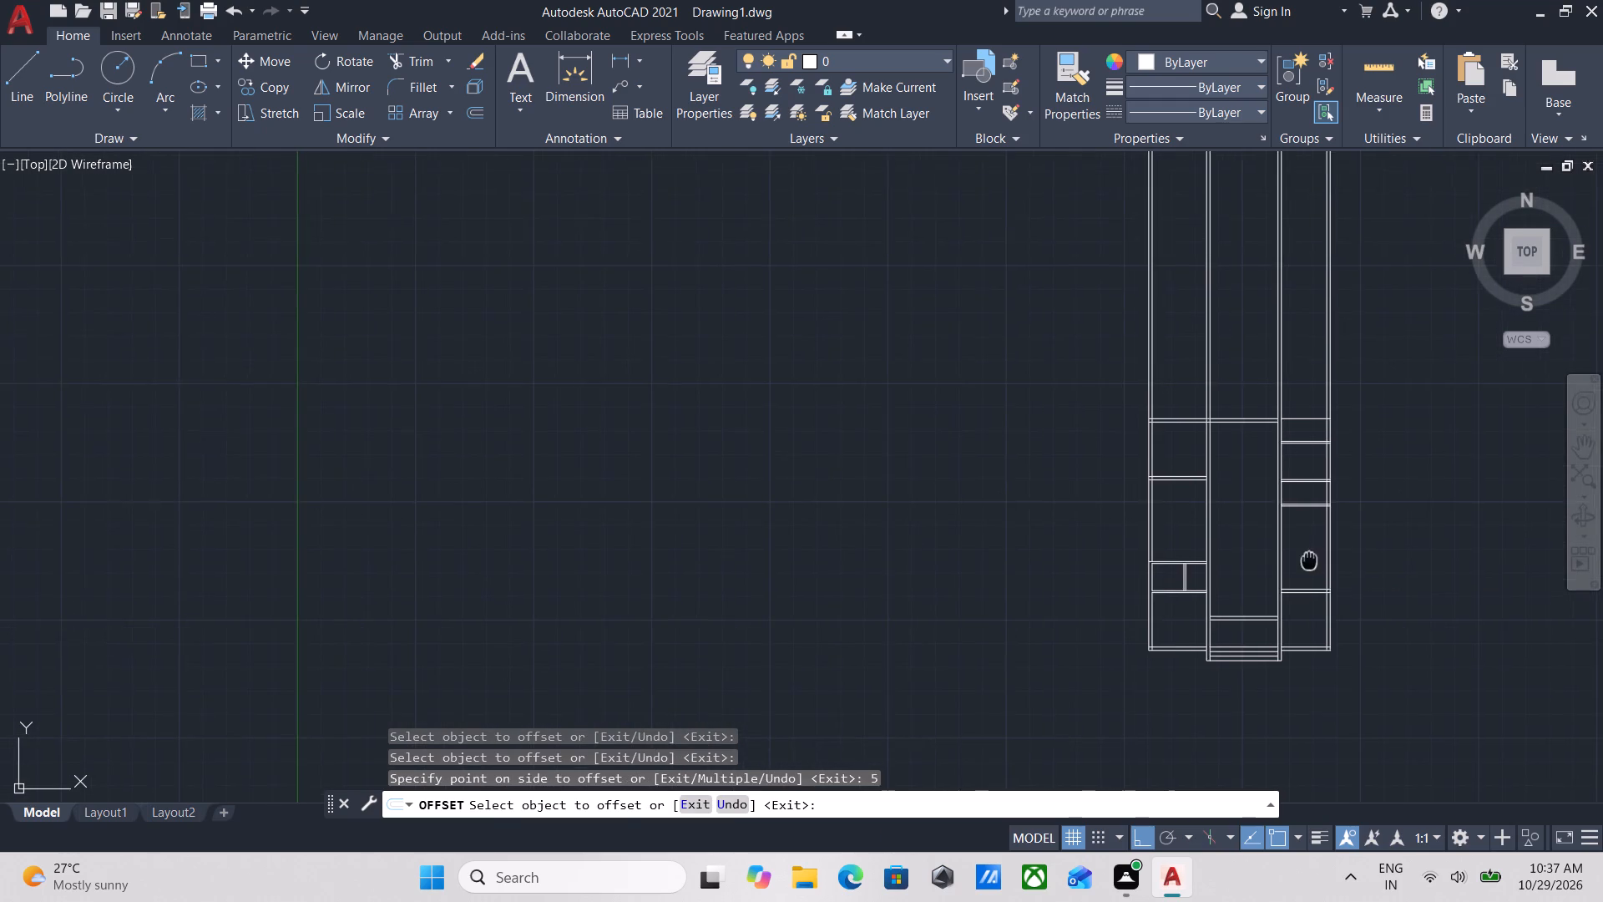
Erase both lines of the third, lowest 5" partition in the east bay.
{"action": "middle_click_drag", "start_coordinate": [1312, 561], "coordinate": [1312, 563]}
{"action": "scroll", "coordinate": [1312, 563], "scroll_direction": "up", "scroll_amount": 1}
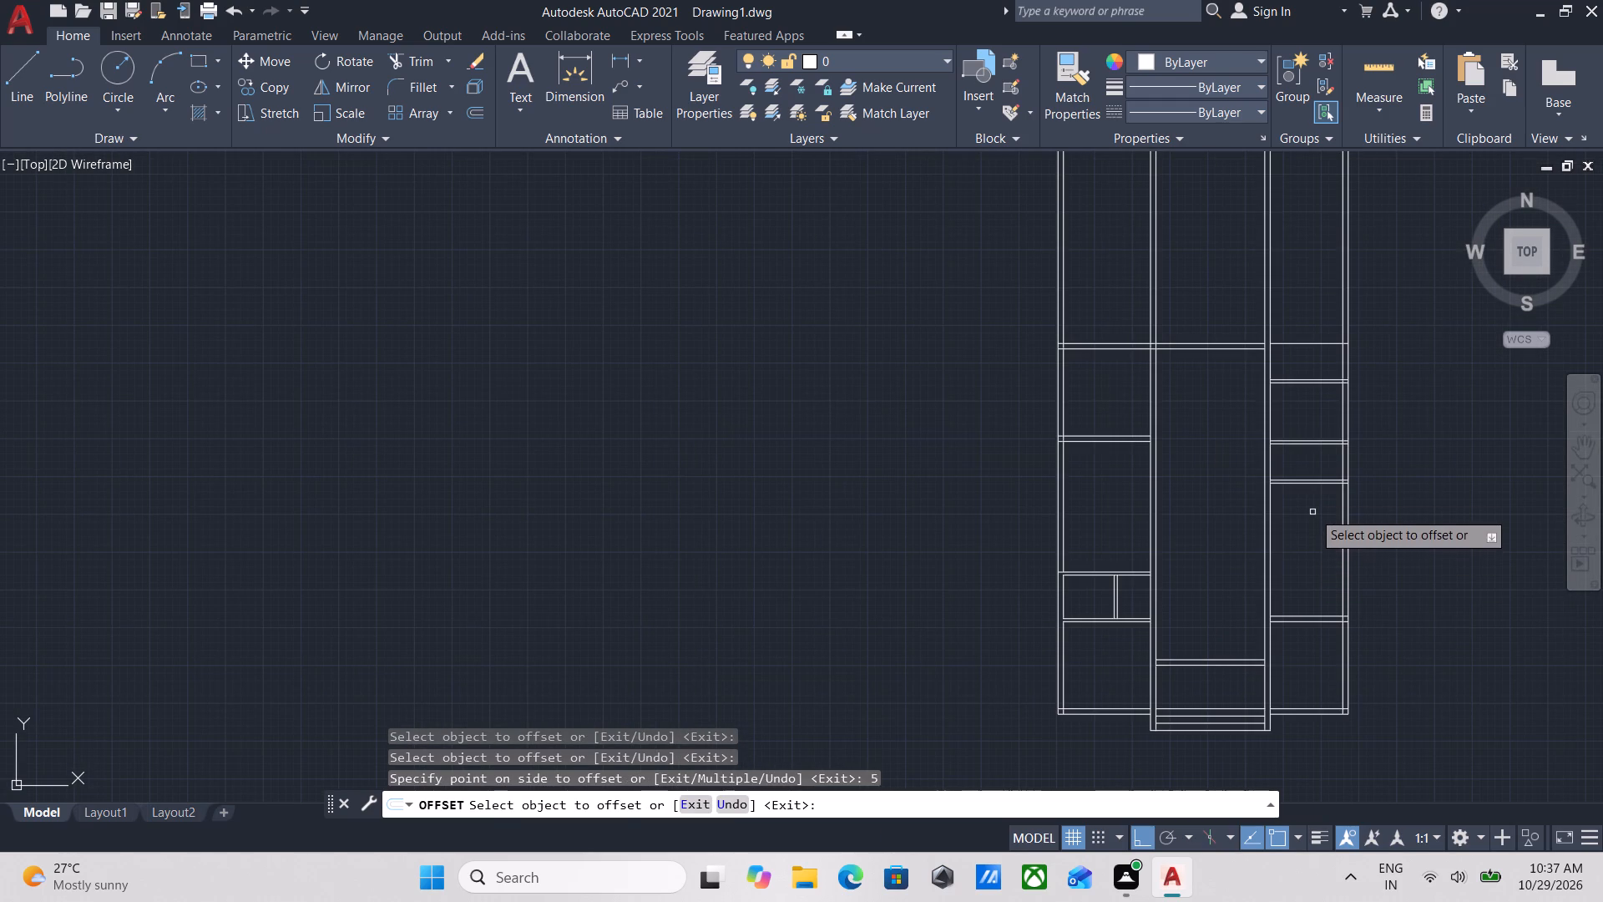
{"action": "key", "text": "Escape"}
{"action": "scroll", "coordinate": [1313, 476], "scroll_direction": "up", "scroll_amount": 2}
{"action": "left_click_drag", "start_coordinate": [1322, 537], "coordinate": [1322, 528]}
{"action": "left_click", "coordinate": [1277, 423]}
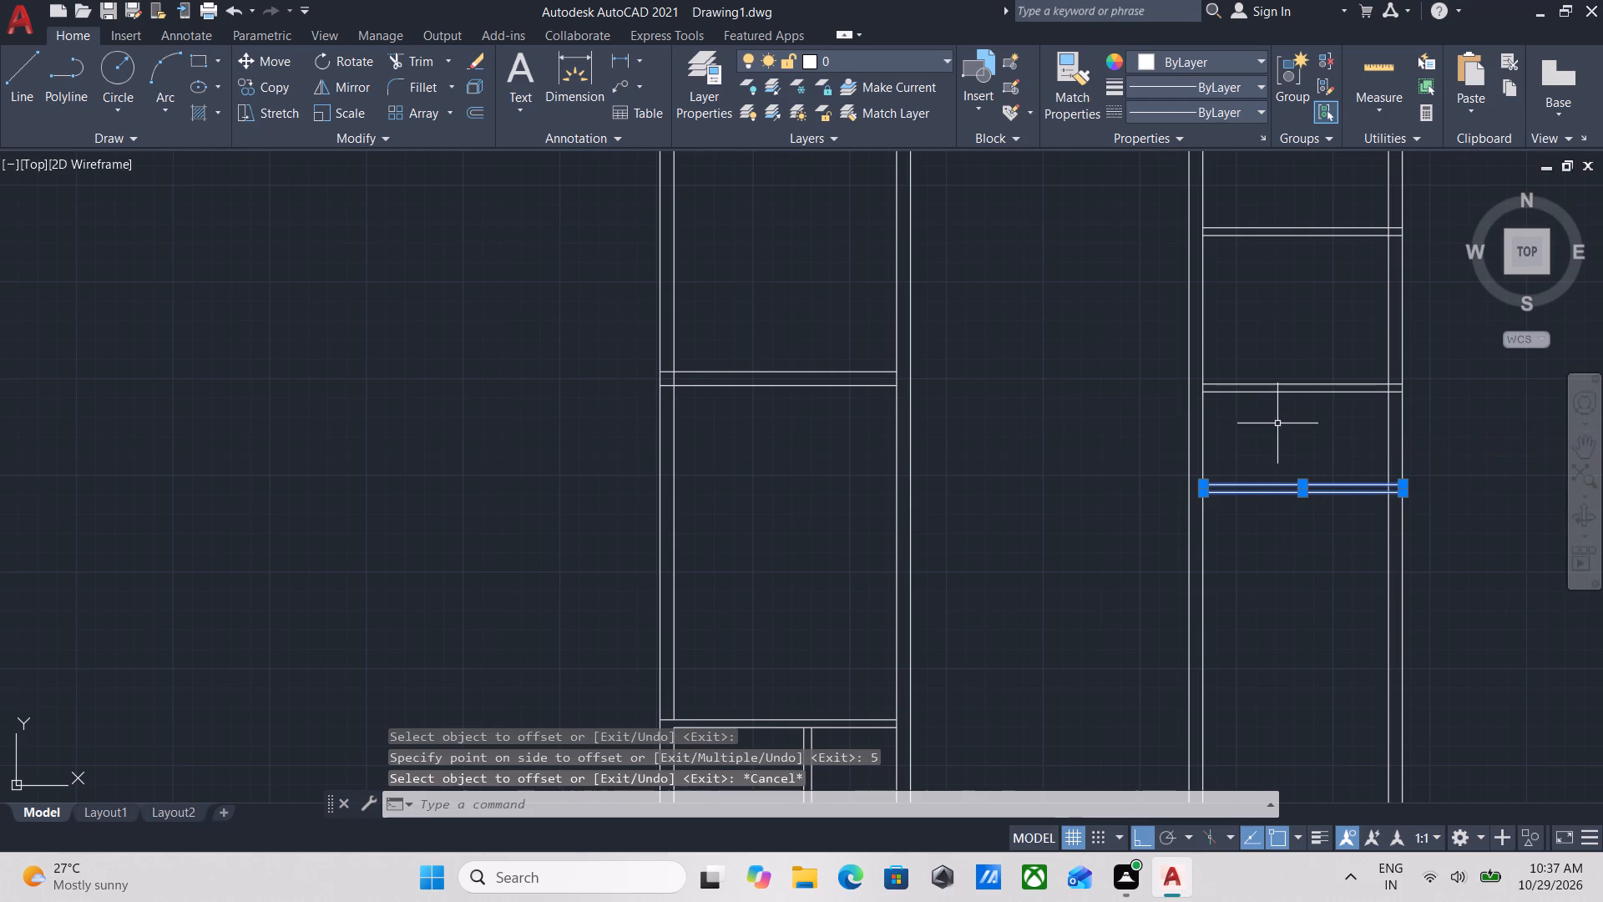
{"action": "right_click", "coordinate": [1277, 423]}
{"action": "left_click", "coordinate": [1343, 498]}
Trim the line ends of the east bay's southern 9" cross wall where they run into the outer east wall.
{"action": "scroll", "coordinate": [1343, 497], "scroll_direction": "down", "scroll_amount": 4}
{"action": "middle_click_drag", "start_coordinate": [1333, 512], "coordinate": [1331, 414]}
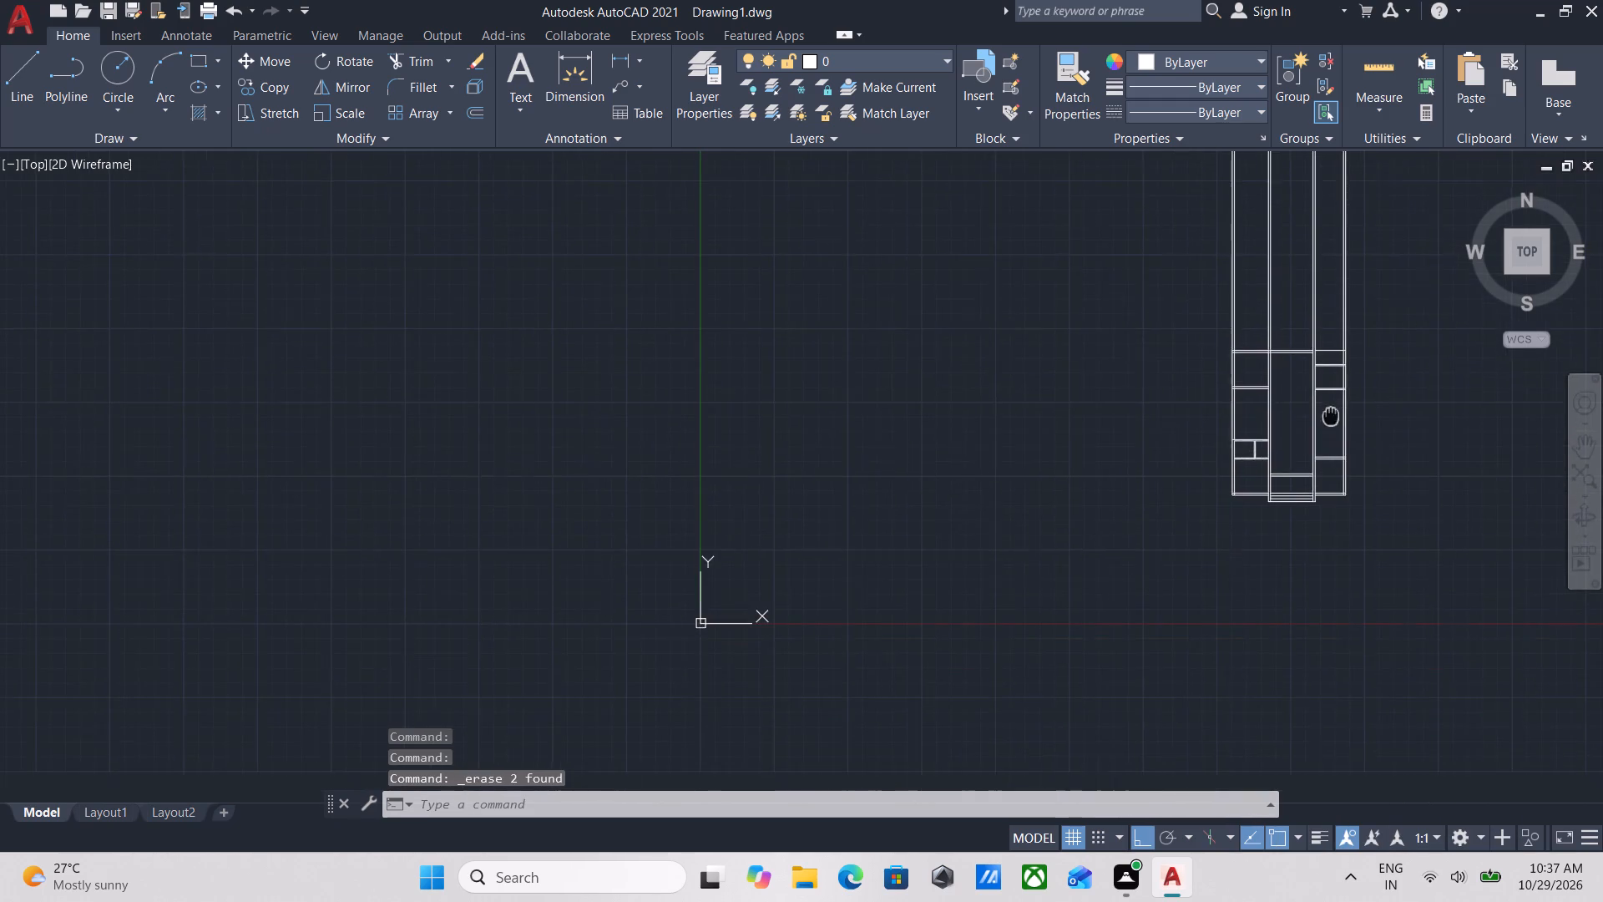
{"action": "scroll", "coordinate": [1331, 489], "scroll_direction": "up", "scroll_amount": 5}
{"action": "middle_click_drag", "start_coordinate": [1325, 422], "coordinate": [1257, 609]}
{"action": "middle_click_drag", "start_coordinate": [1257, 419], "coordinate": [1144, 502]}
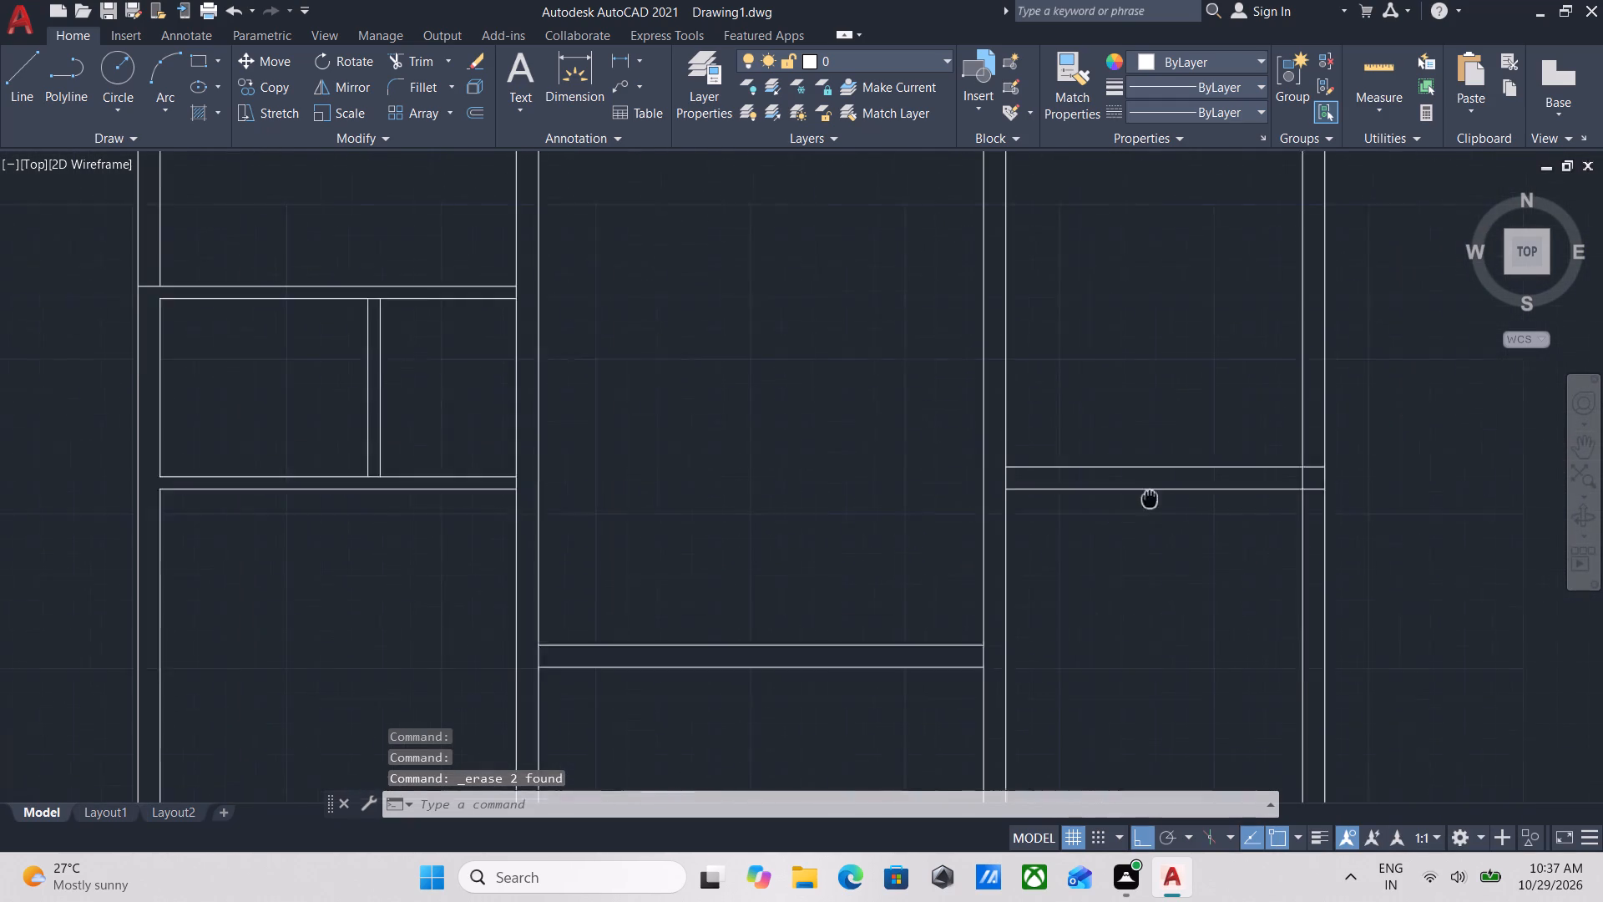
{"action": "middle_click_drag", "start_coordinate": [1144, 502], "coordinate": [1142, 504]}
{"action": "type", "text": "tr"}
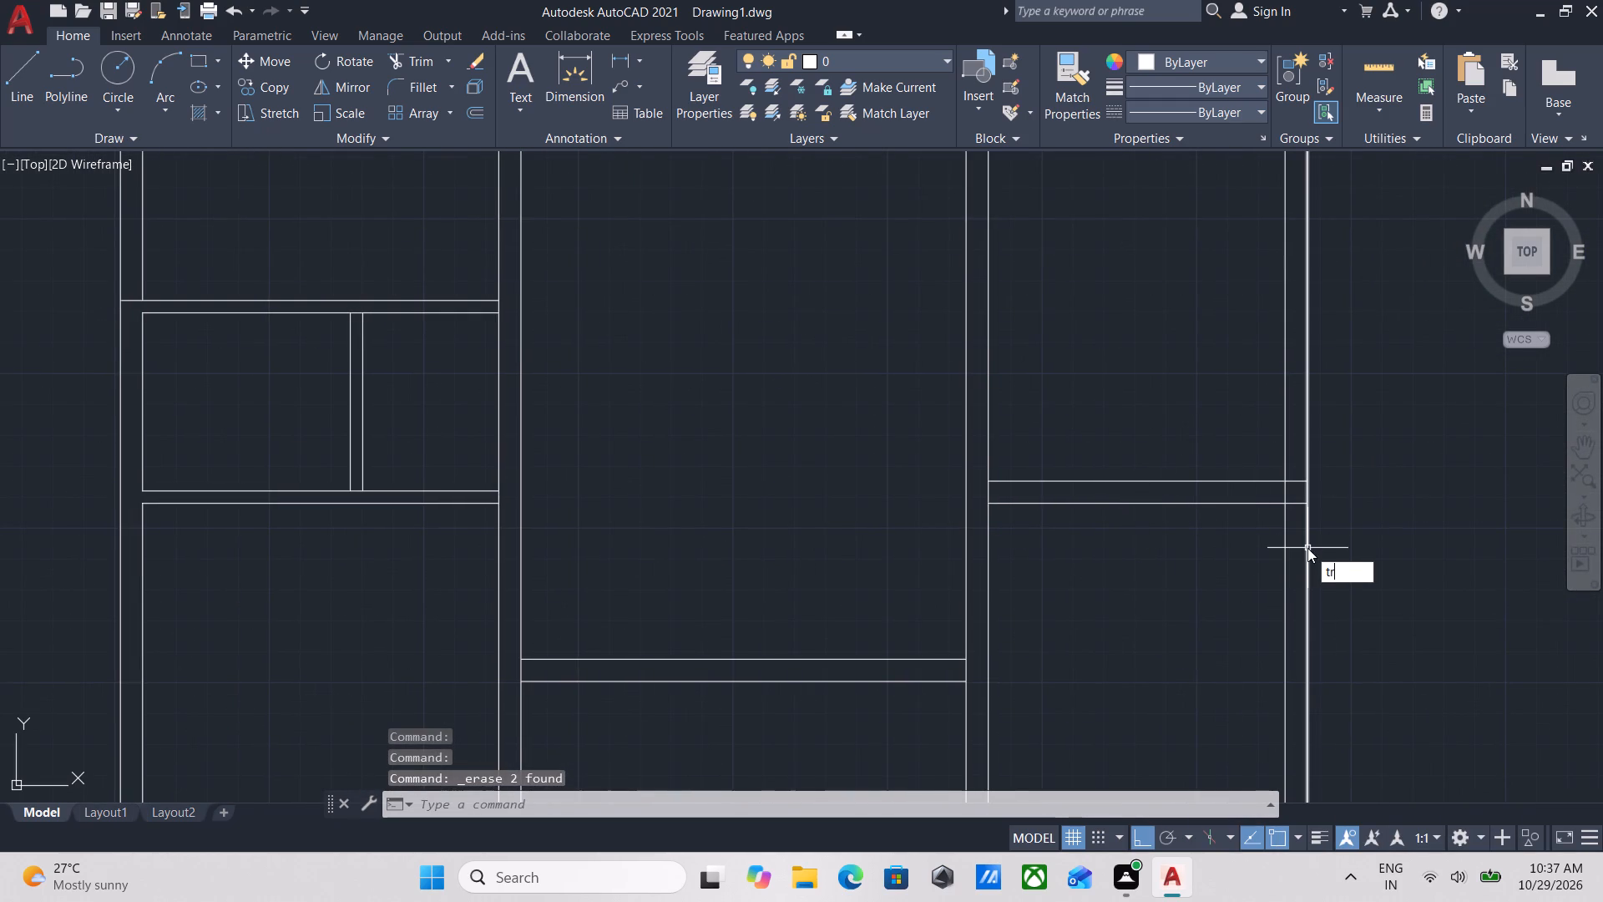
{"action": "key", "text": "Return"}
{"action": "scroll", "coordinate": [1307, 508], "scroll_direction": "up", "scroll_amount": 3}
{"action": "left_click", "coordinate": [1285, 523]}
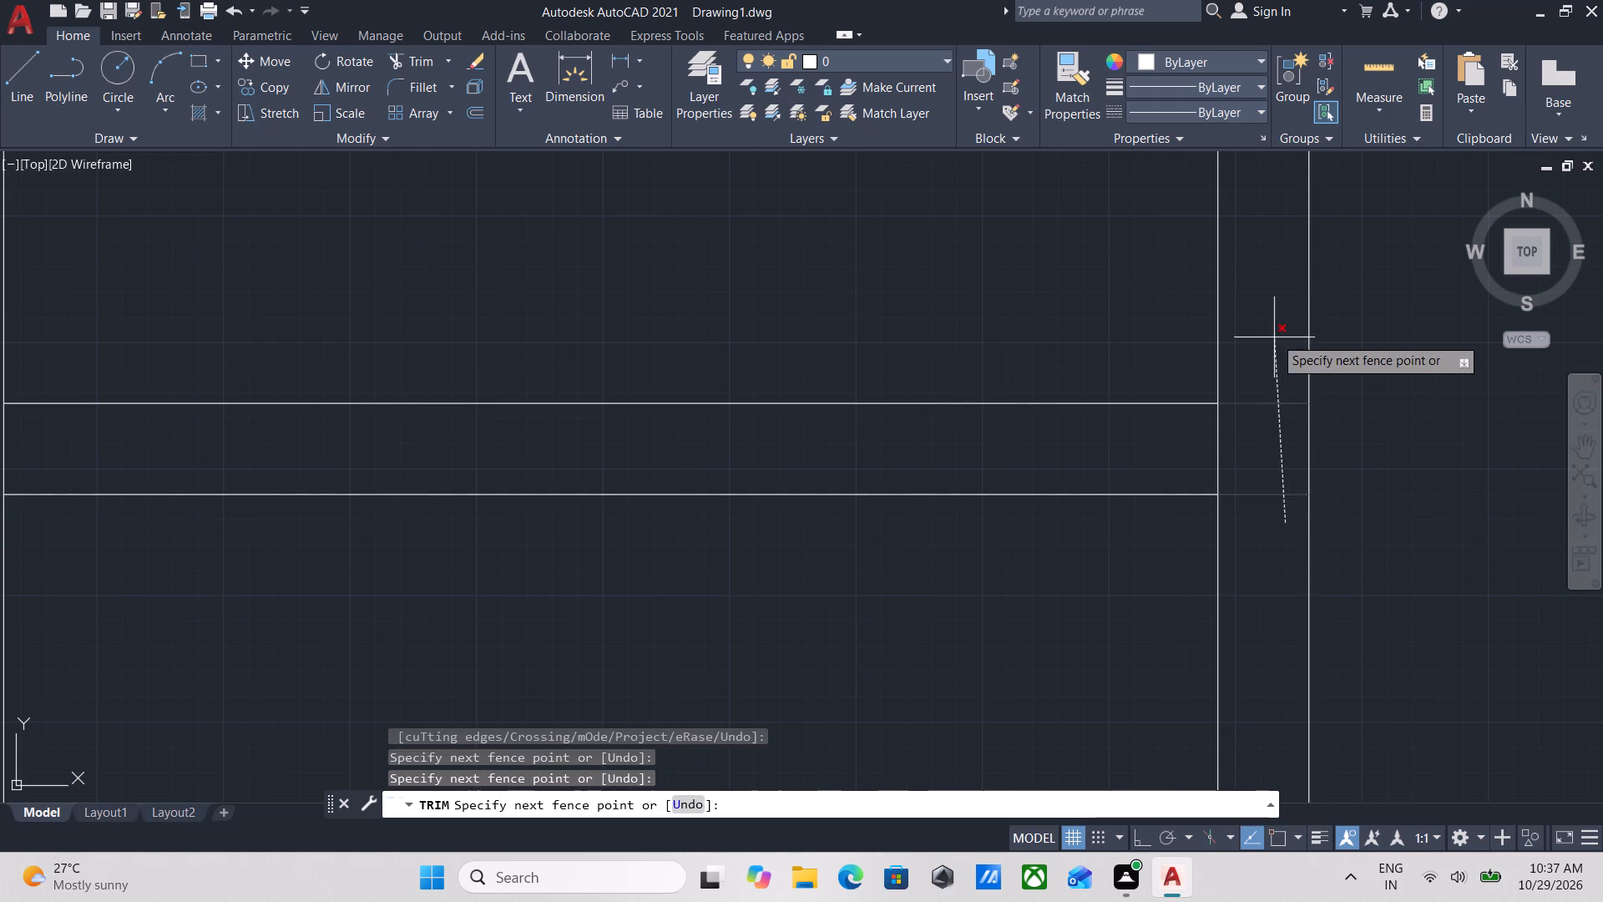
{"action": "left_click", "coordinate": [1274, 337]}
{"action": "key", "text": "Escape"}
Add a cross wall in the east bay by offsetting the southern cross wall's upper line 12' north and the resulting line 9" north.
{"action": "middle_click_drag", "start_coordinate": [982, 464], "coordinate": [1297, 557]}
{"action": "scroll", "coordinate": [1297, 557], "scroll_direction": "down", "scroll_amount": 3}
{"action": "middle_click_drag", "start_coordinate": [1123, 545], "coordinate": [1152, 551]}
{"action": "left_click", "coordinate": [1152, 551]}
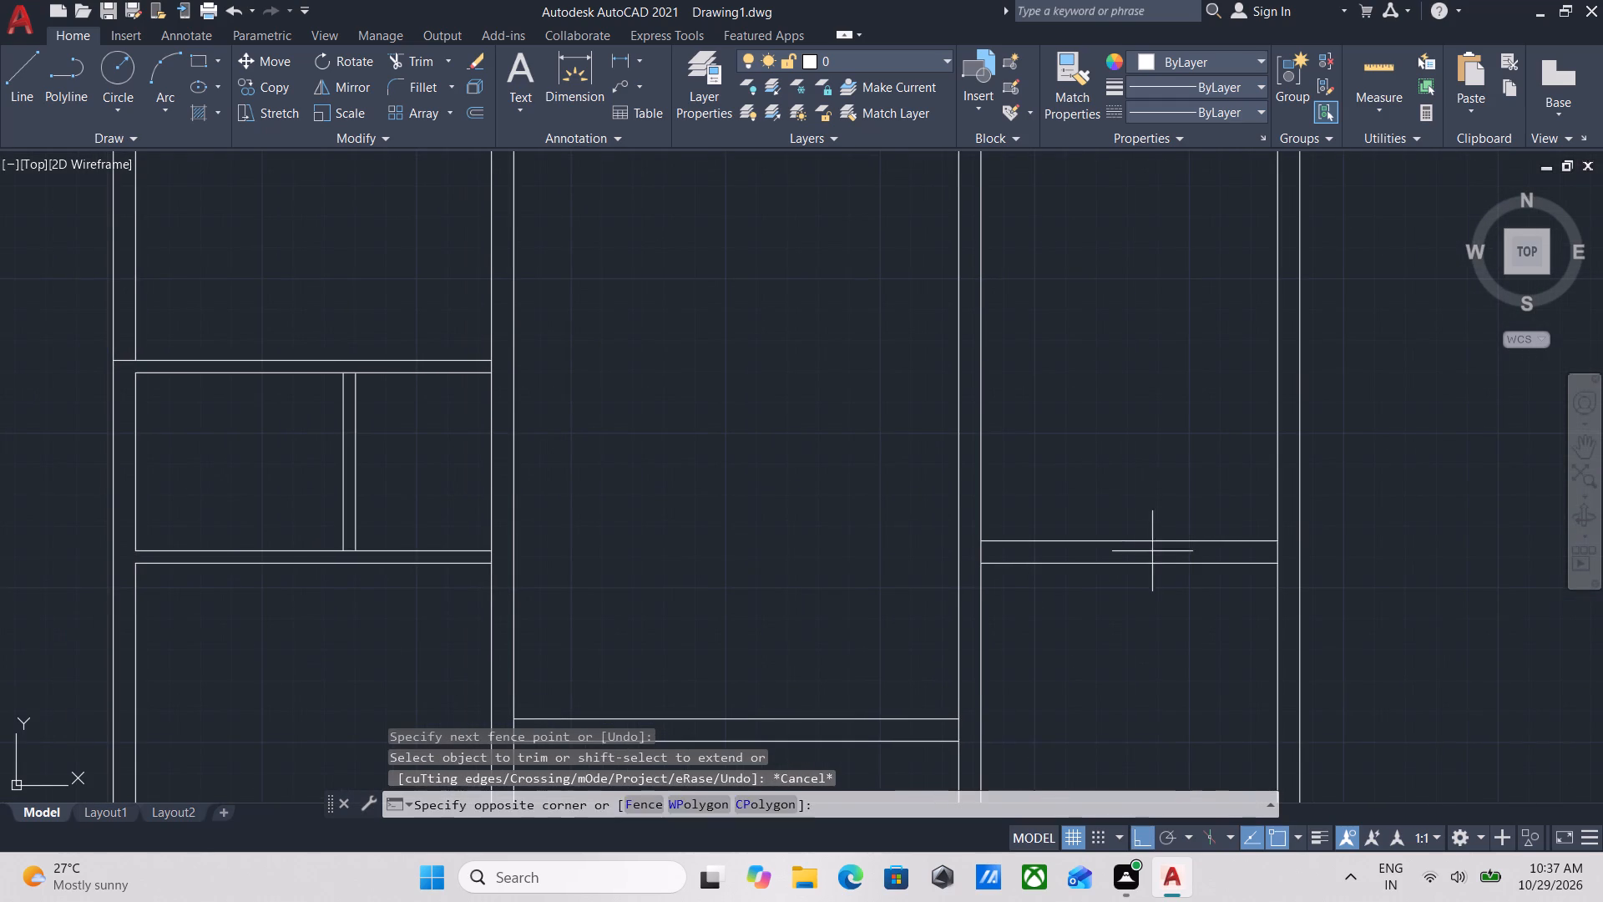
{"action": "left_click", "coordinate": [1065, 463]}
{"action": "middle_click_drag", "start_coordinate": [1067, 469], "coordinate": [1085, 511]}
{"action": "key", "text": "o"}
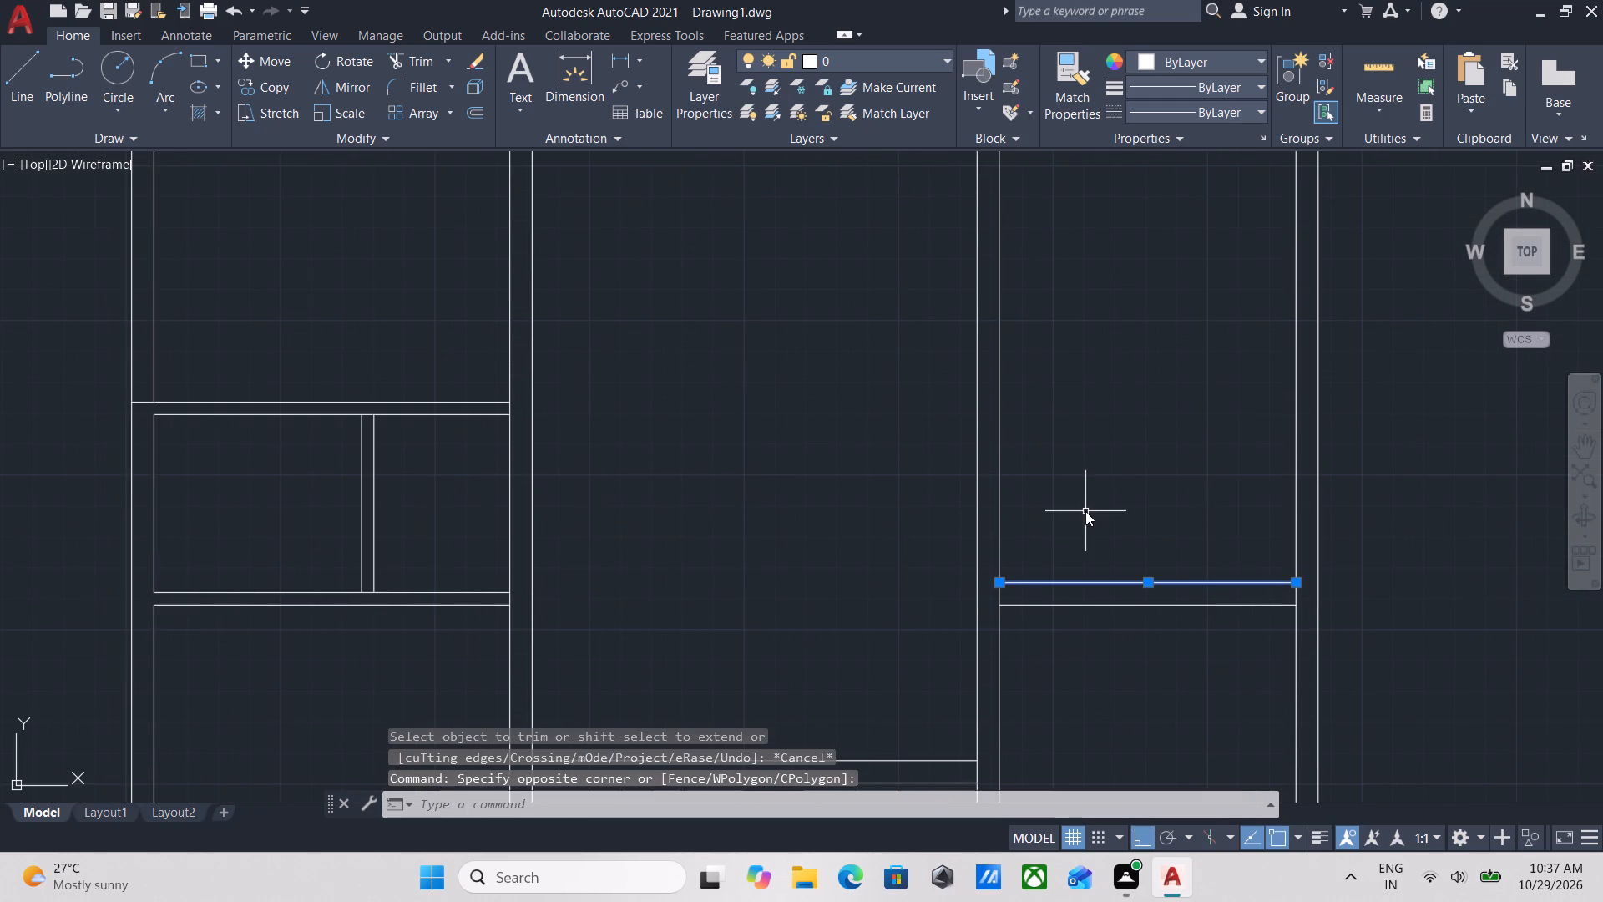
{"action": "key", "text": "Return"}
{"action": "left_click", "coordinate": [1148, 581]}
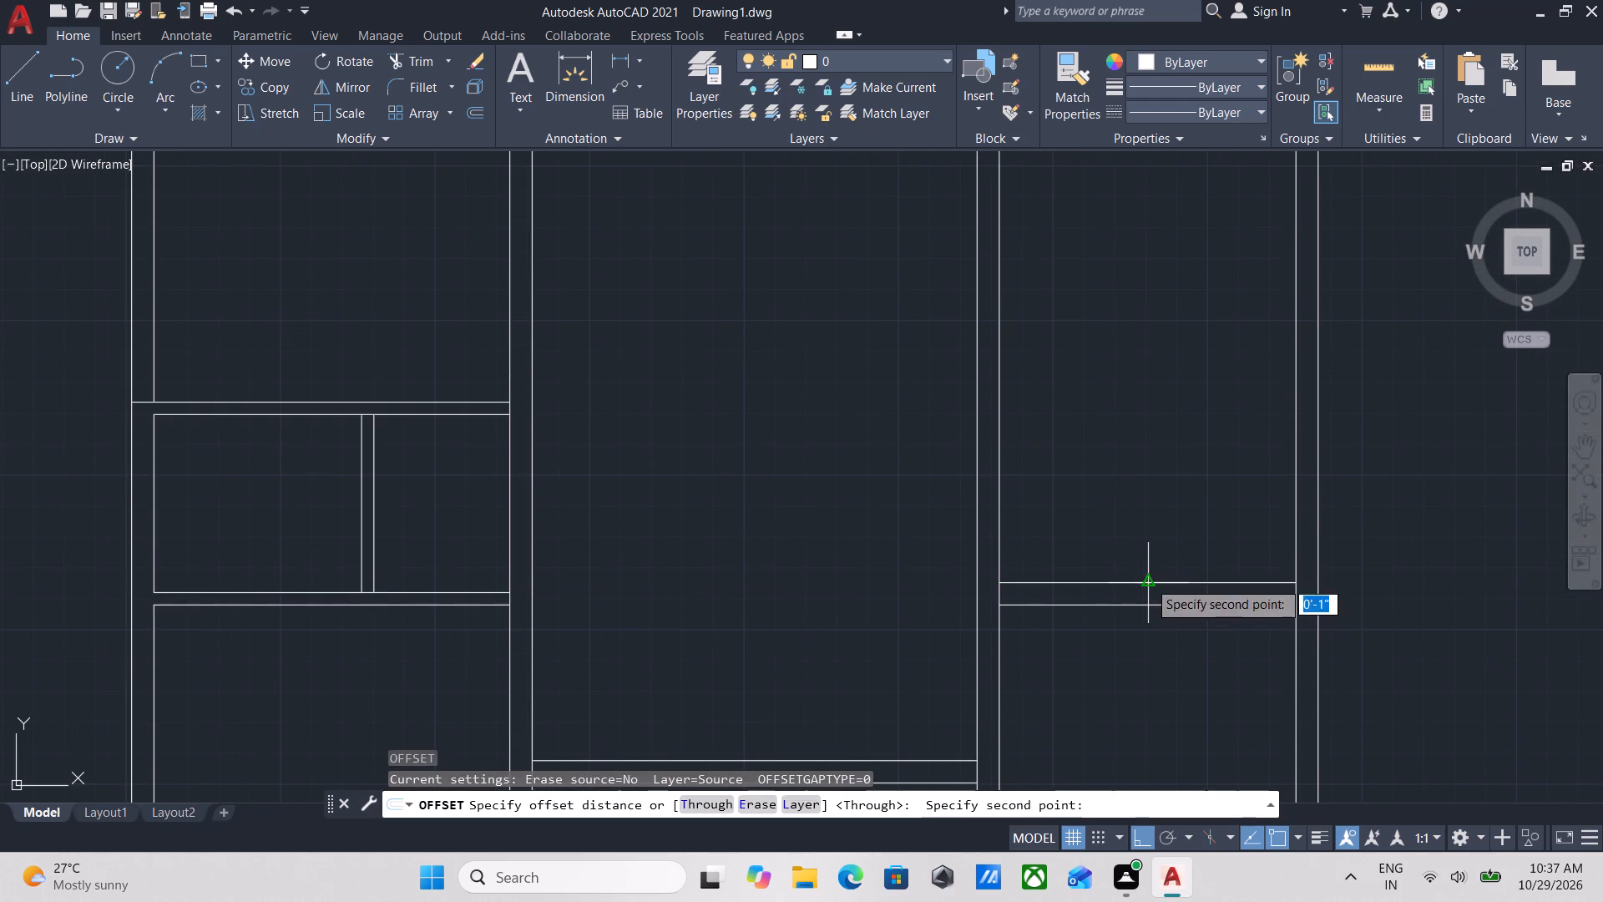
{"action": "left_click", "coordinate": [1139, 344]}
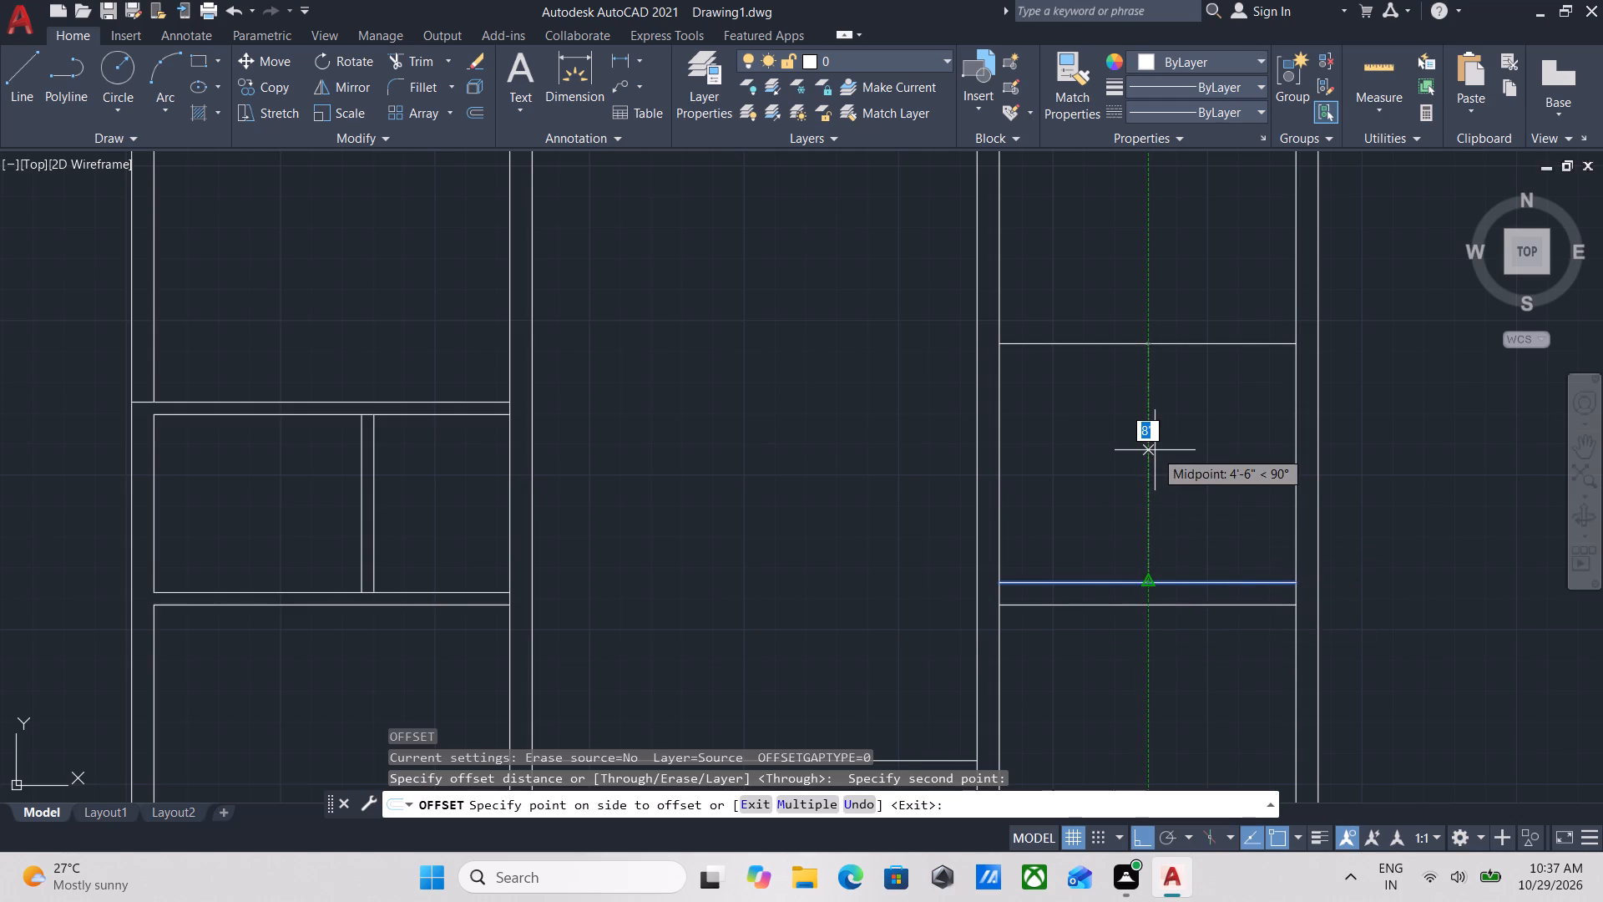
{"action": "type", "text": "12'"}
{"action": "key", "text": "Return"}
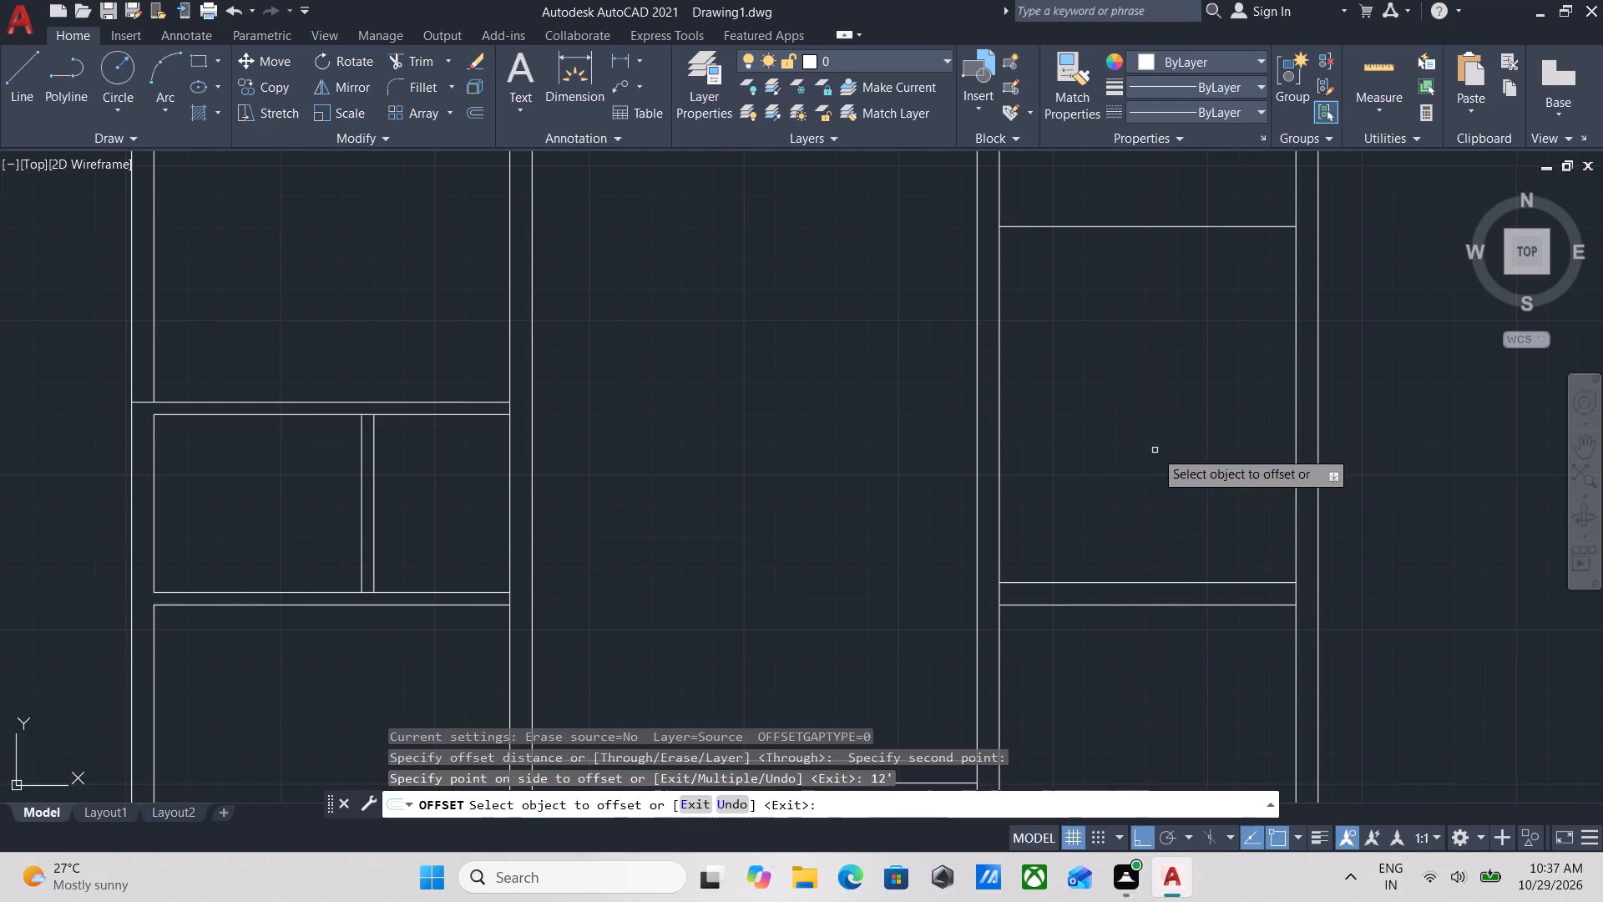
{"action": "middle_click_drag", "start_coordinate": [1155, 450], "coordinate": [1169, 677]}
{"action": "middle_click_drag", "start_coordinate": [1174, 549], "coordinate": [1178, 649]}
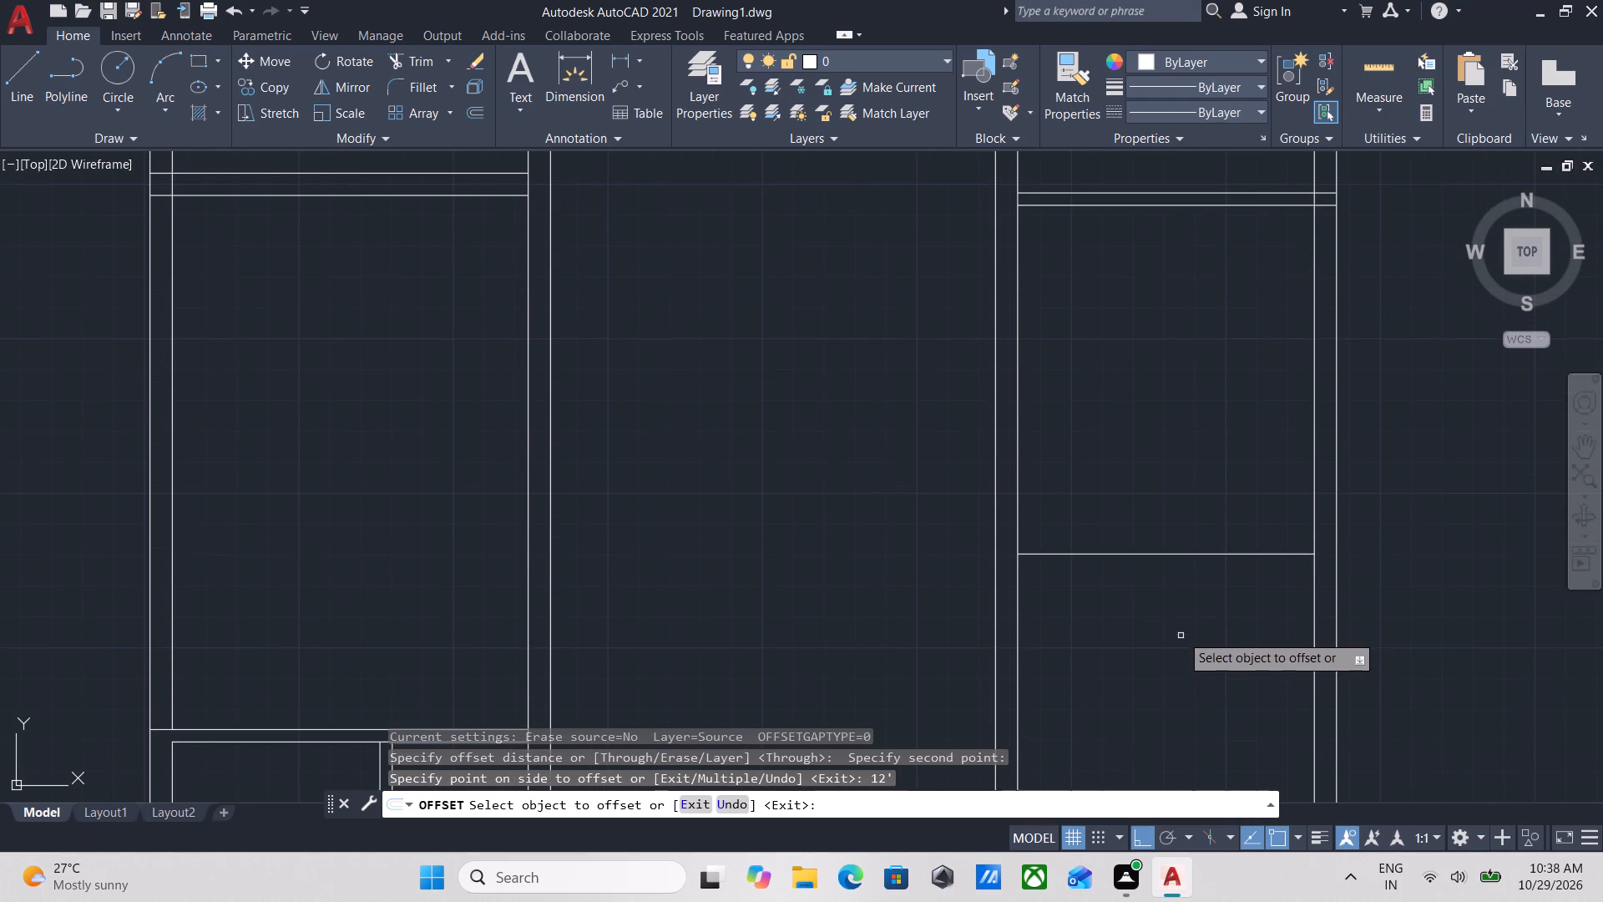
{"action": "left_click", "coordinate": [1181, 552]}
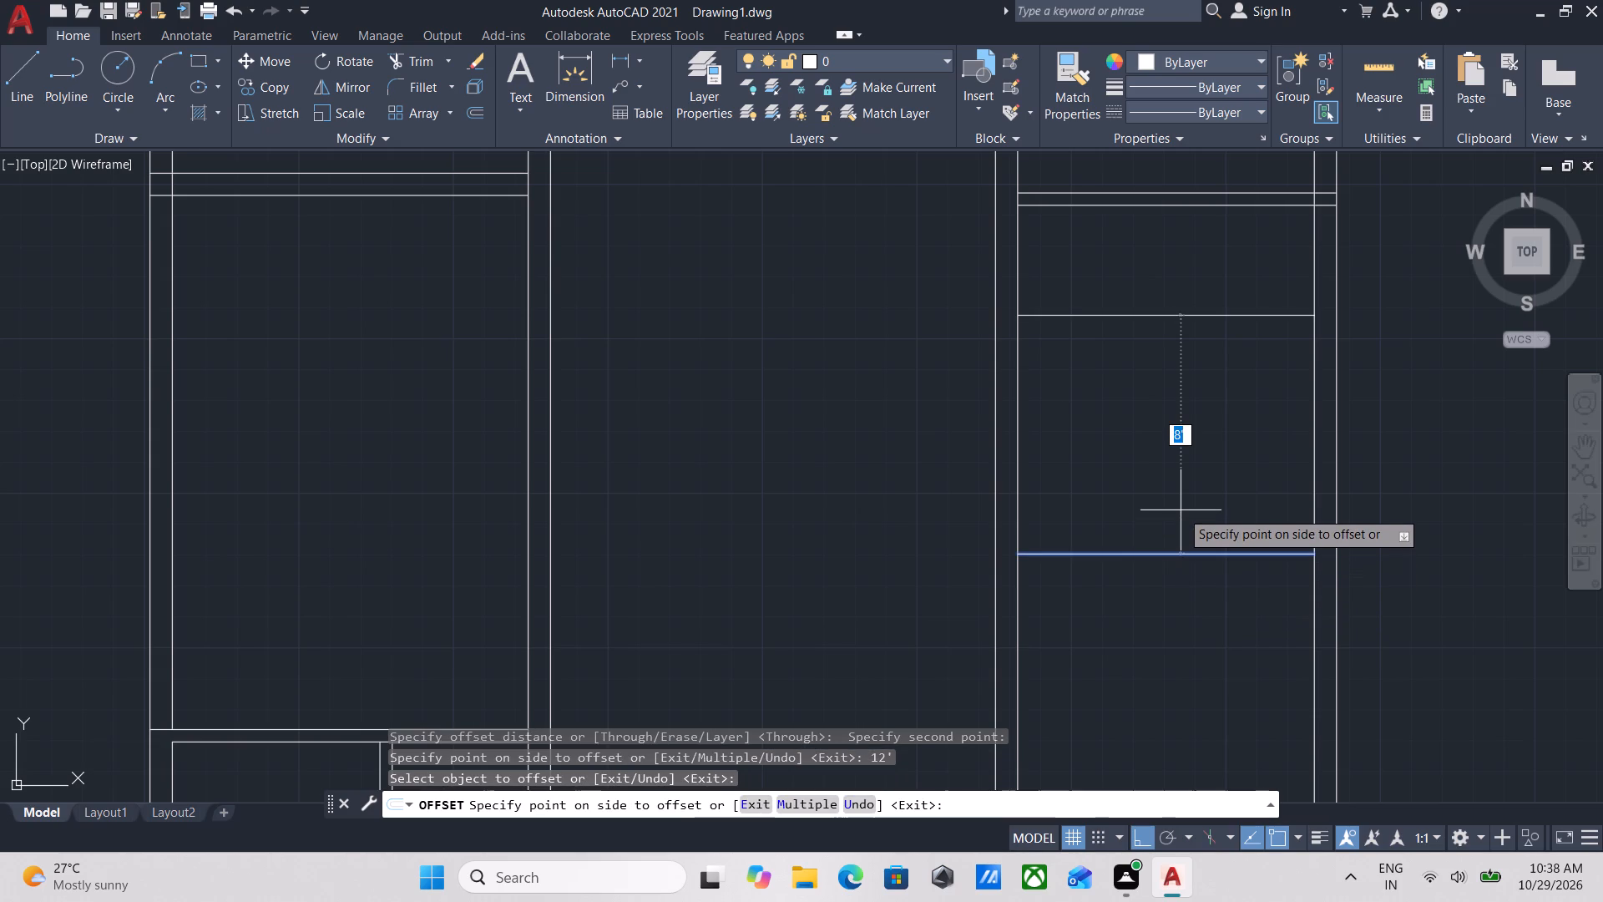
{"action": "key", "text": "9"}
{"action": "key", "text": "Return"}
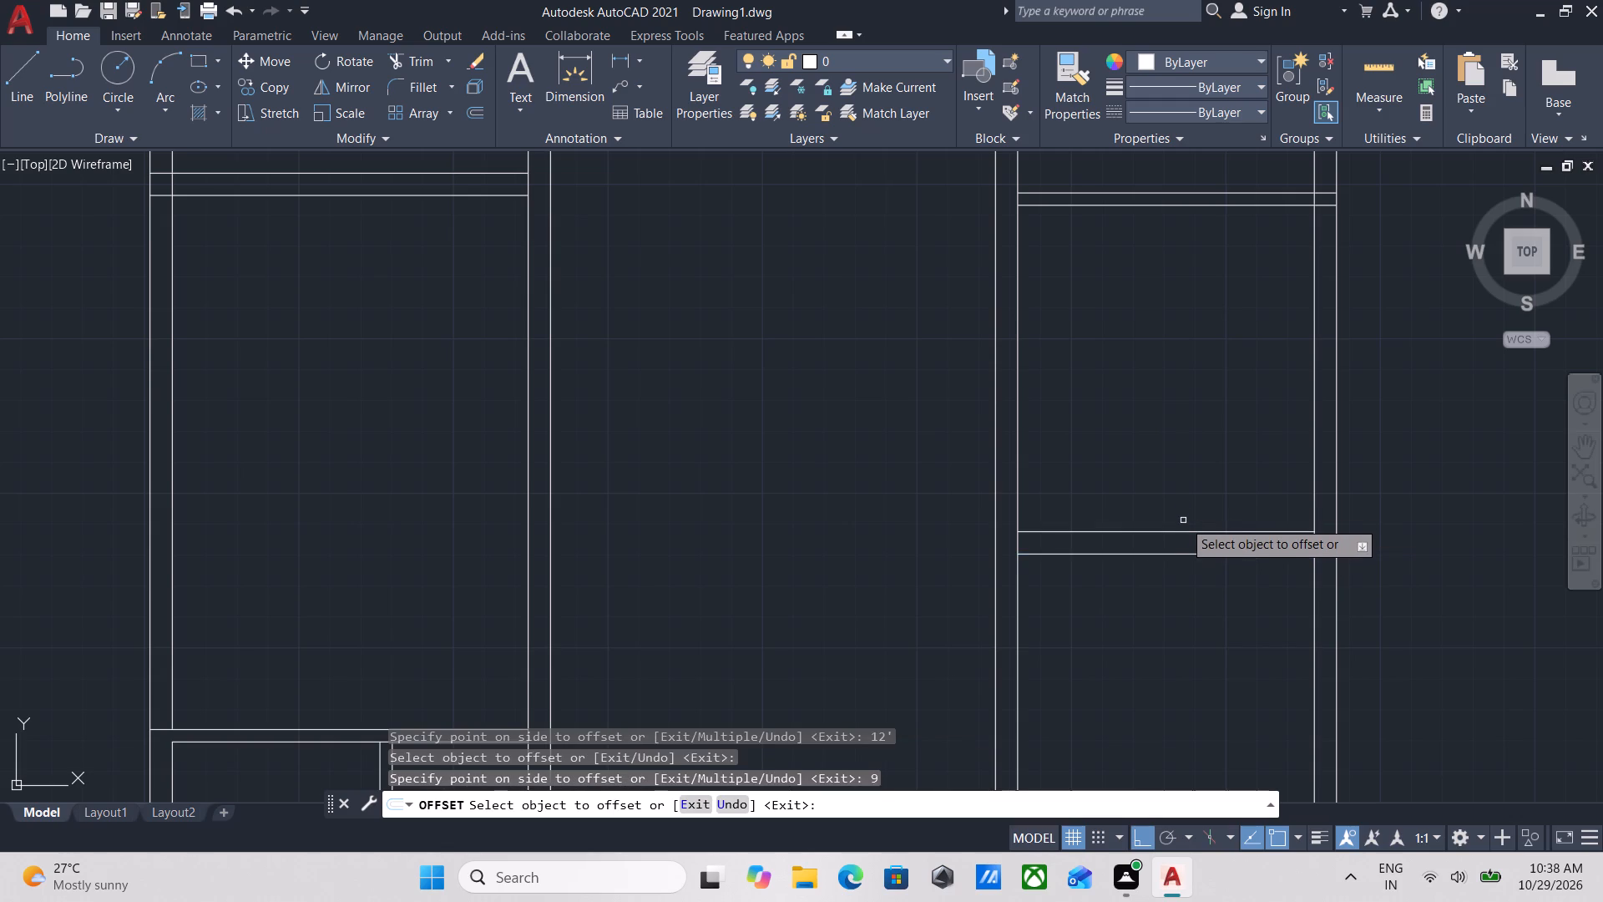
Add a 5" partition in the east bay by offsetting the new cross wall's upper line 6' north and the resulting line 5" north.
{"action": "left_click", "coordinate": [1186, 533]}
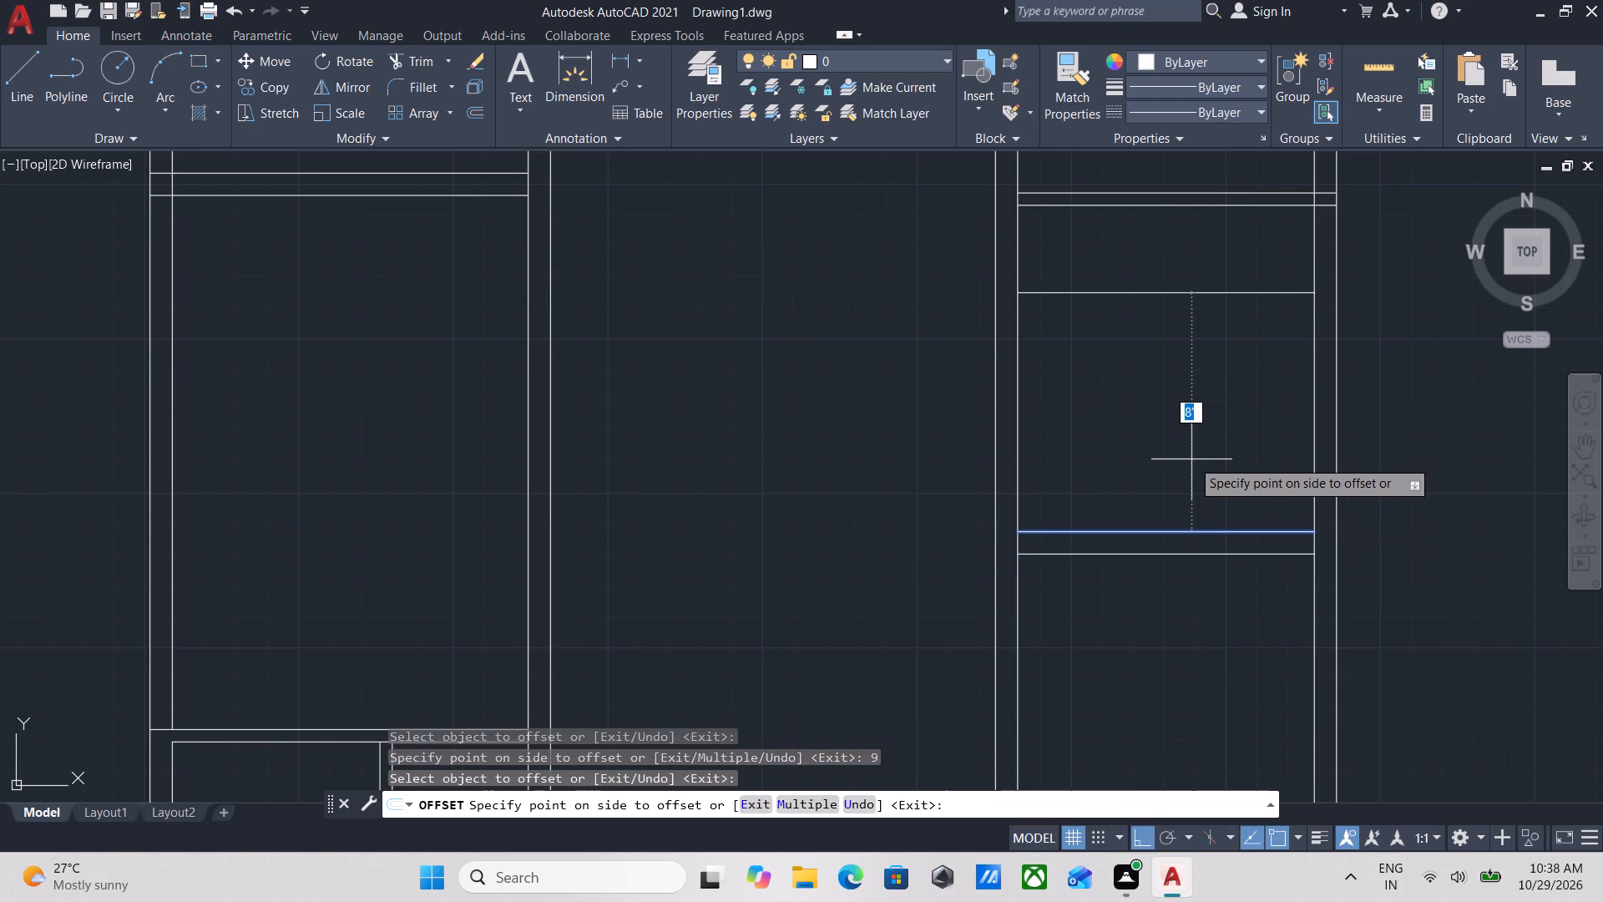
{"action": "type", "text": "6'"}
{"action": "key", "text": "Return"}
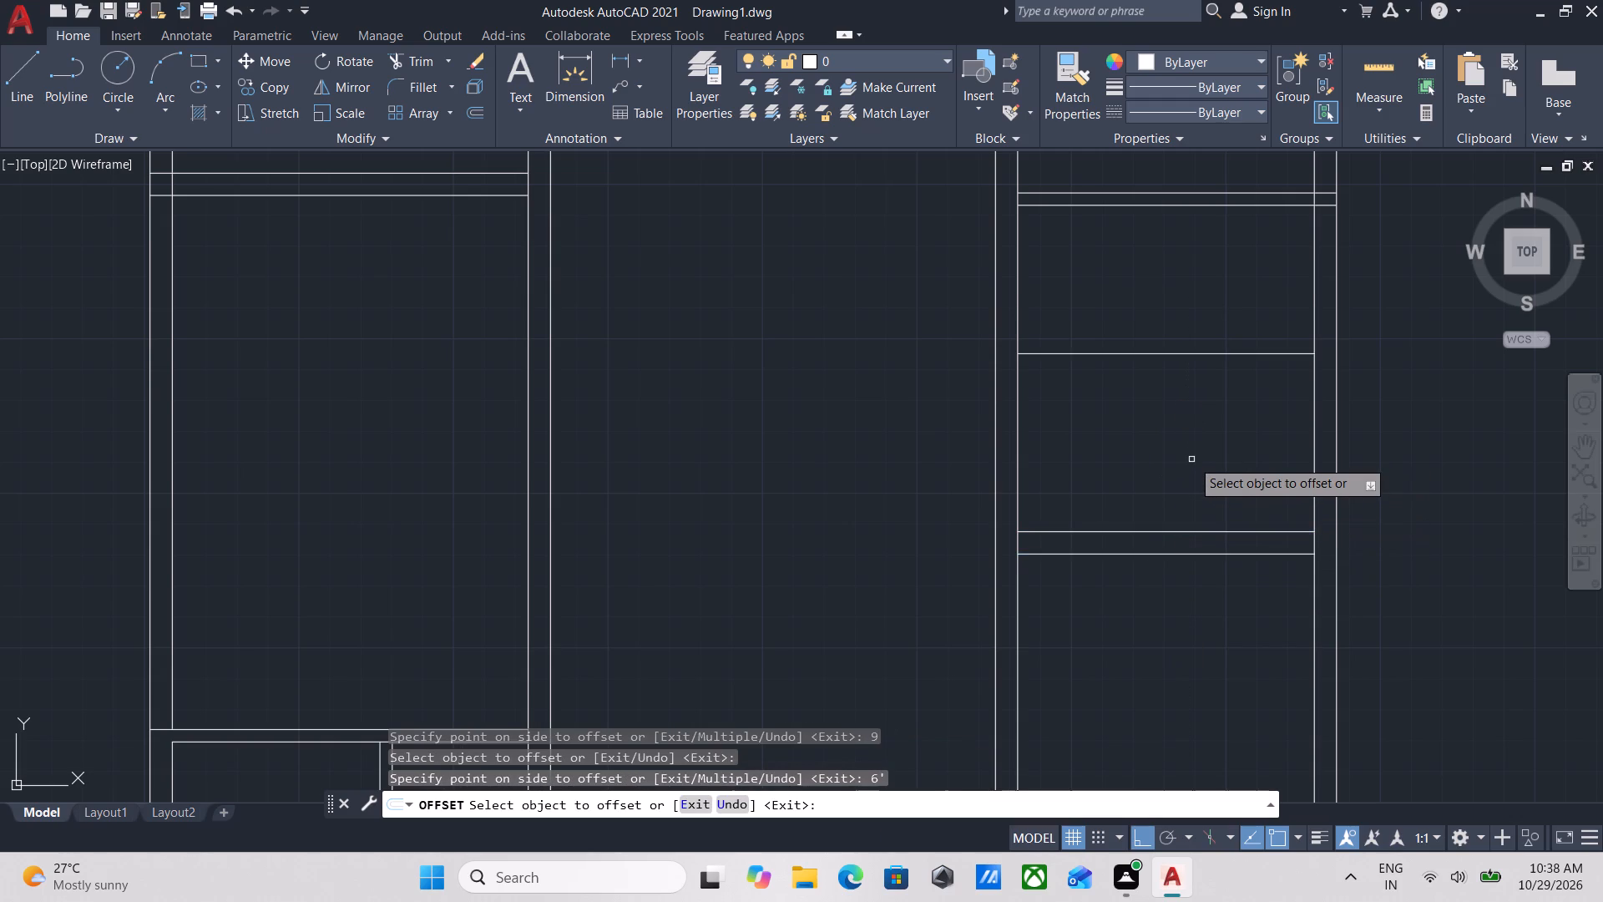
{"action": "middle_click_drag", "start_coordinate": [1191, 459], "coordinate": [1196, 621]}
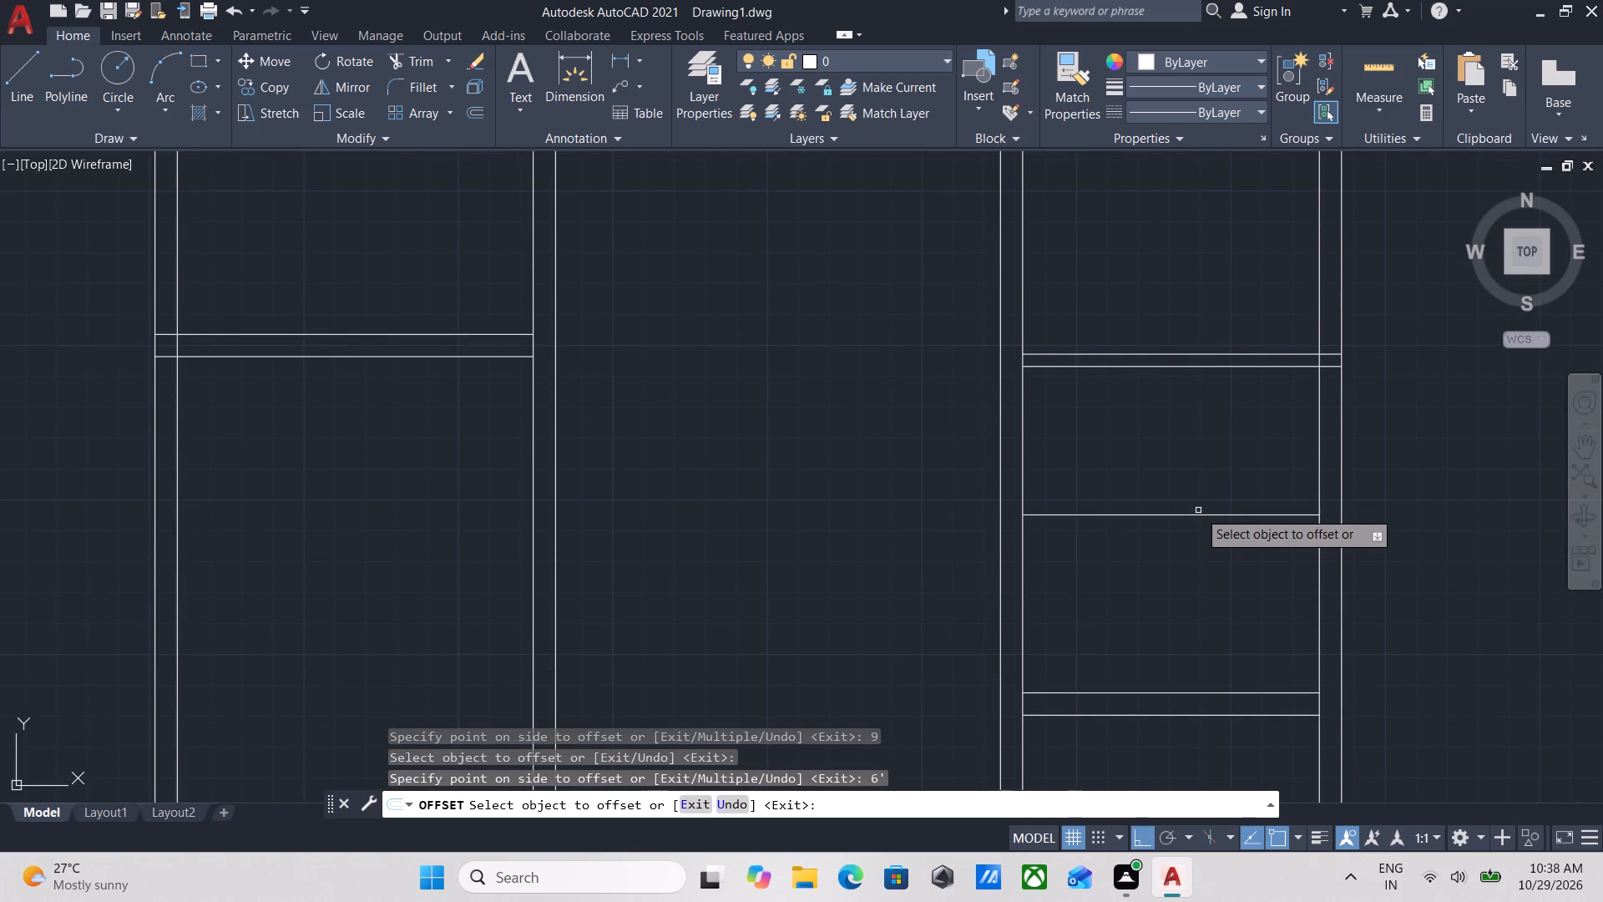
{"action": "left_click", "coordinate": [1201, 513]}
{"action": "scroll", "coordinate": [1201, 492], "scroll_direction": "down", "scroll_amount": 1}
{"action": "middle_click_drag", "start_coordinate": [1201, 494], "coordinate": [1206, 550]}
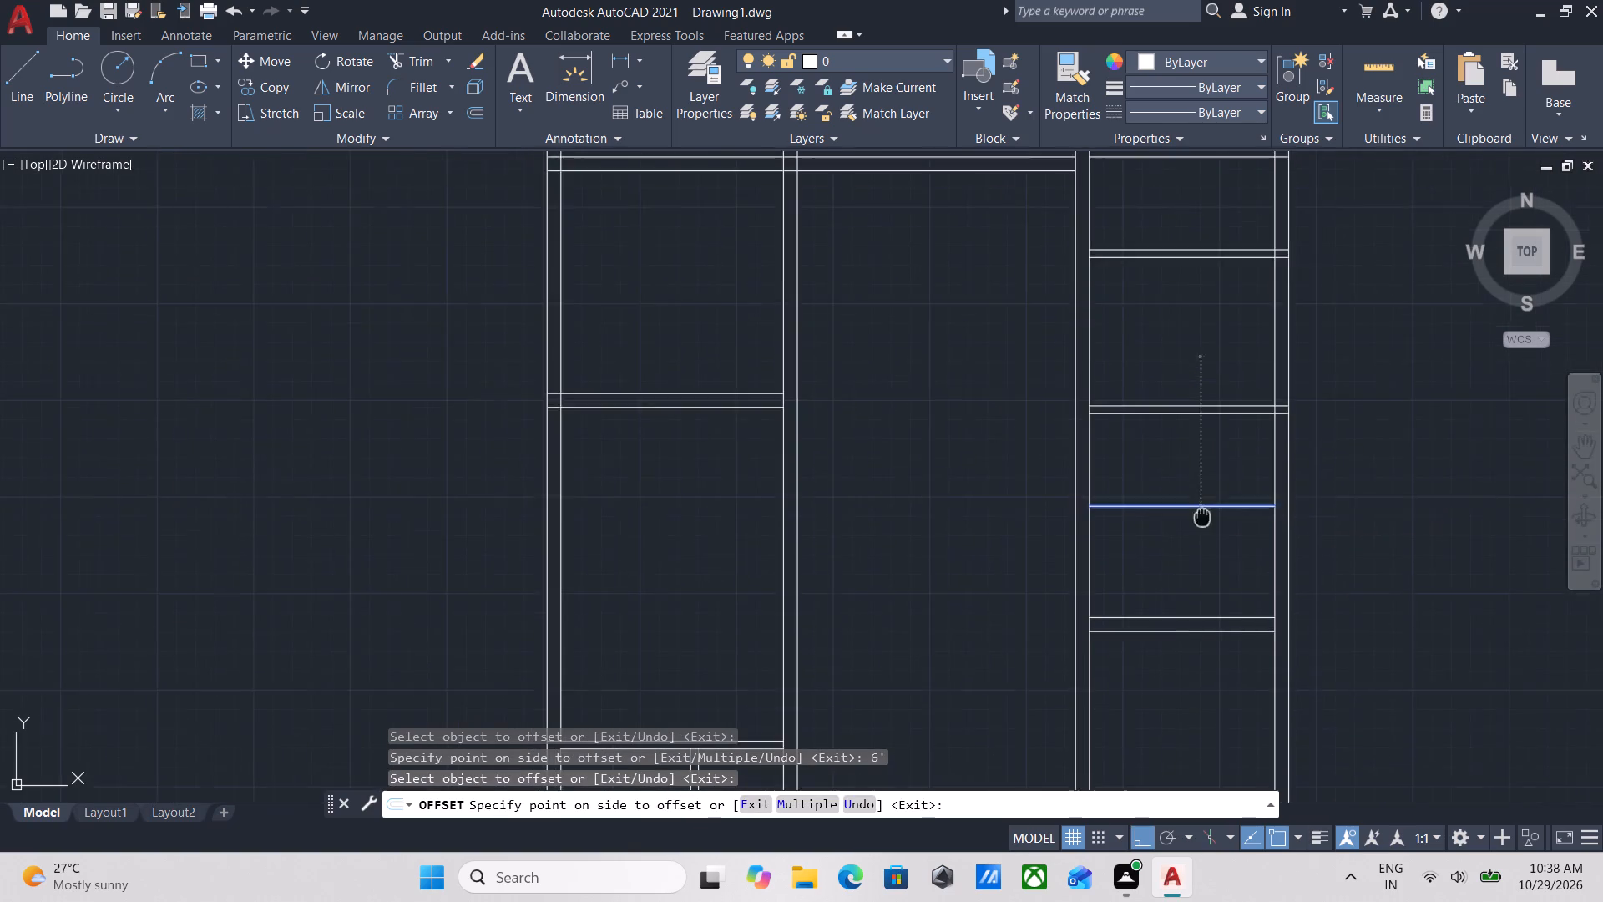
{"action": "middle_click_drag", "start_coordinate": [1206, 550], "coordinate": [1221, 691]}
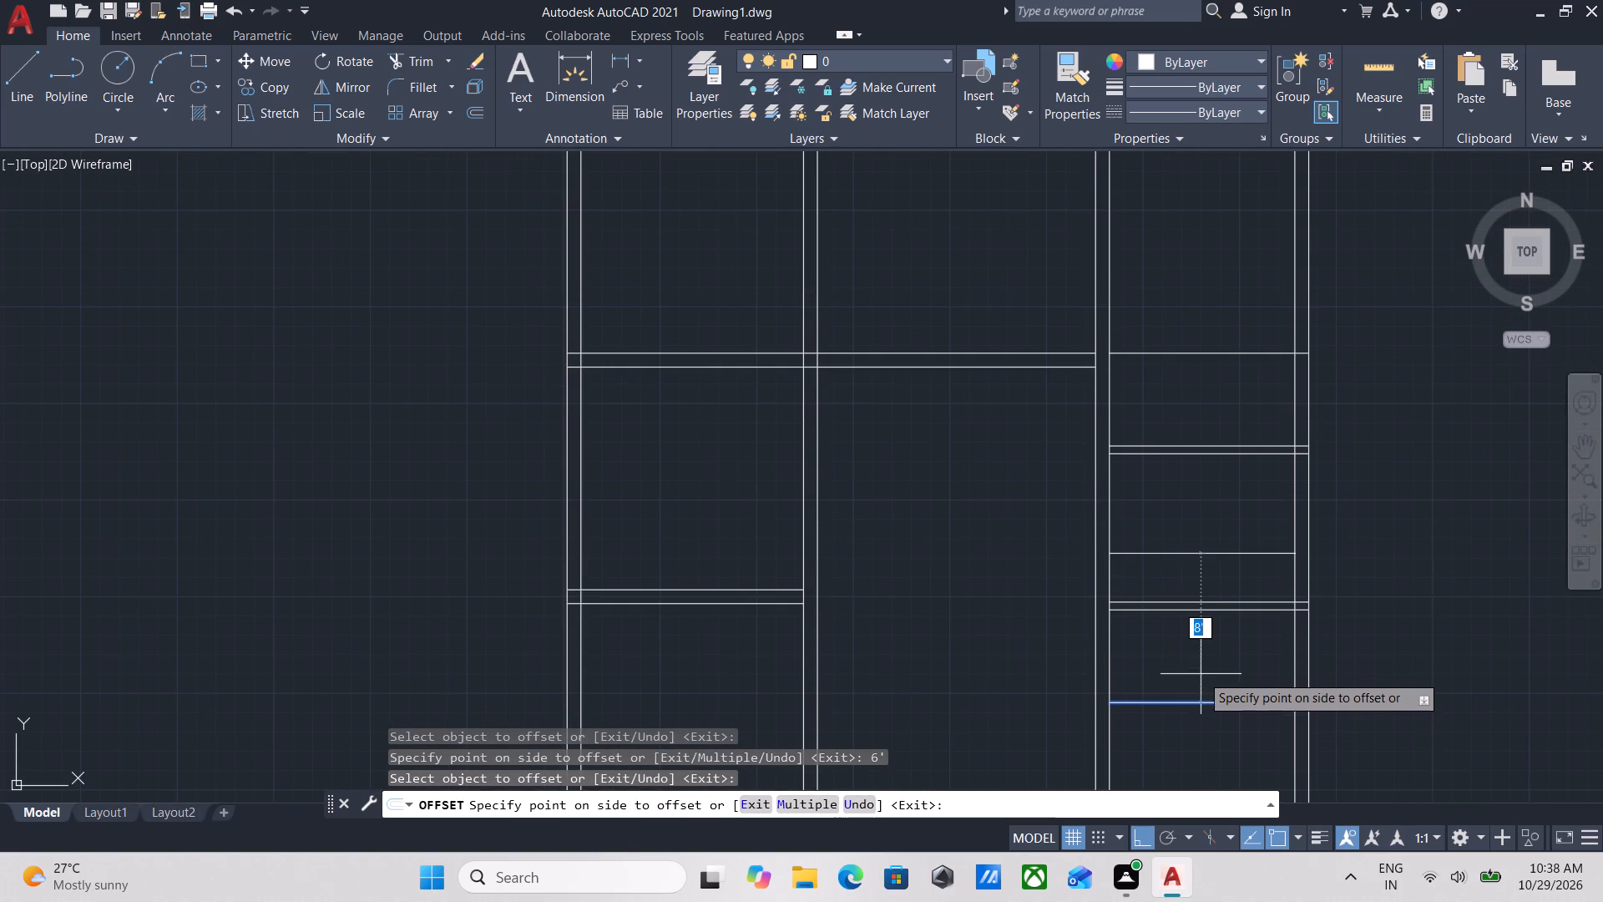
{"action": "scroll", "coordinate": [1201, 636], "scroll_direction": "down", "scroll_amount": 2}
{"action": "middle_click_drag", "start_coordinate": [1201, 635], "coordinate": [1199, 583]}
{"action": "scroll", "coordinate": [1207, 666], "scroll_direction": "up", "scroll_amount": 1}
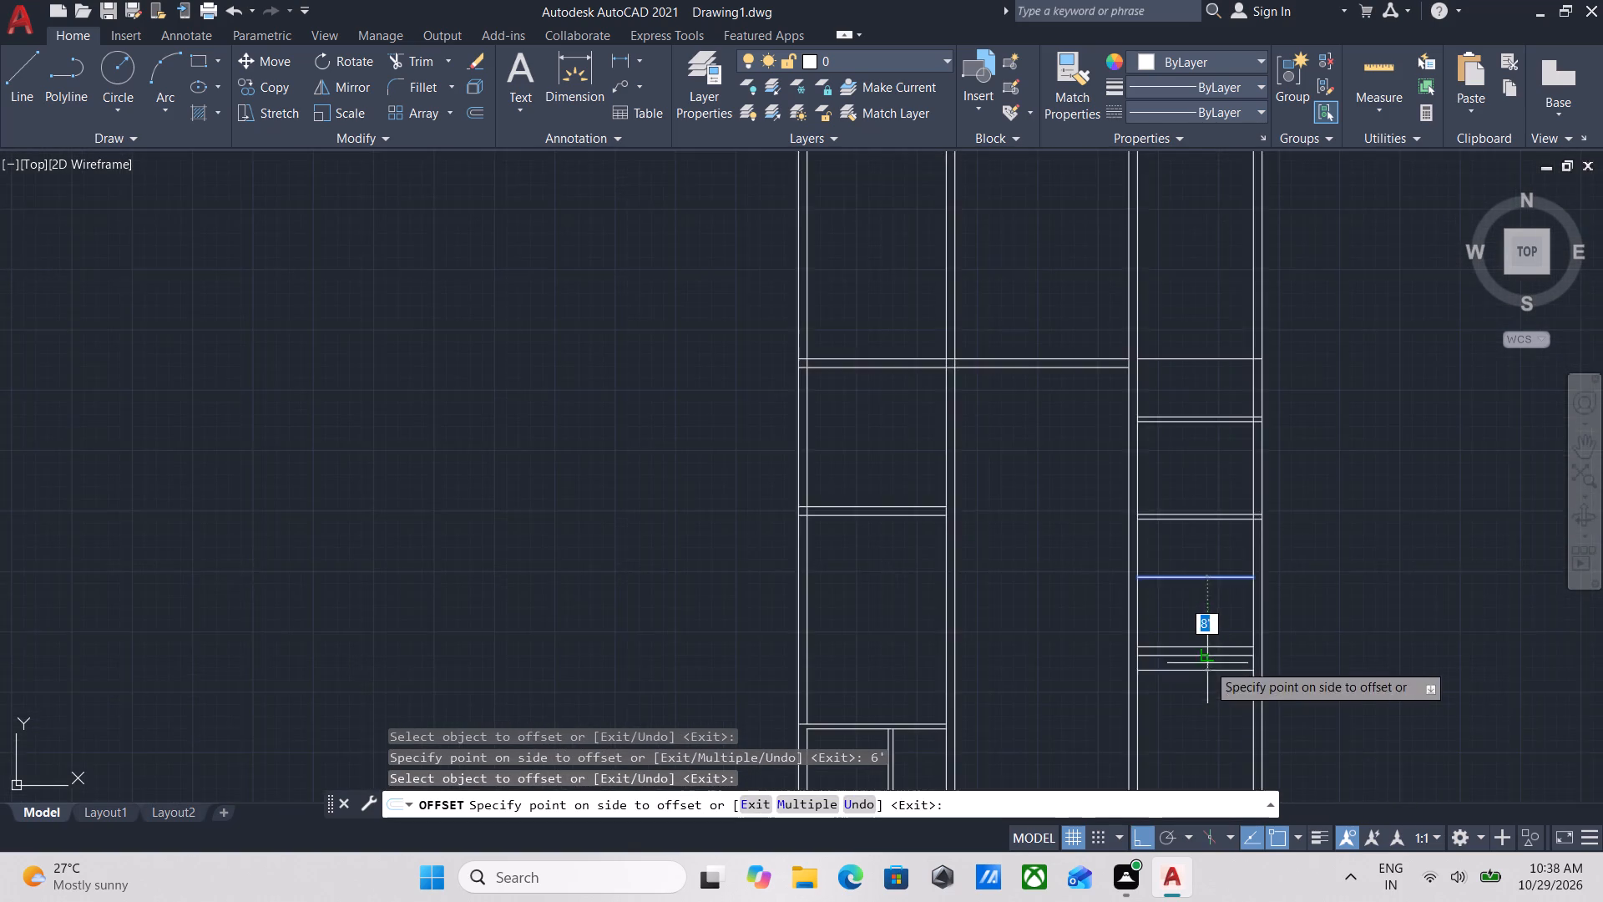
{"action": "middle_click_drag", "start_coordinate": [1207, 660], "coordinate": [1267, 439]}
{"action": "middle_click_drag", "start_coordinate": [1267, 440], "coordinate": [1271, 608]}
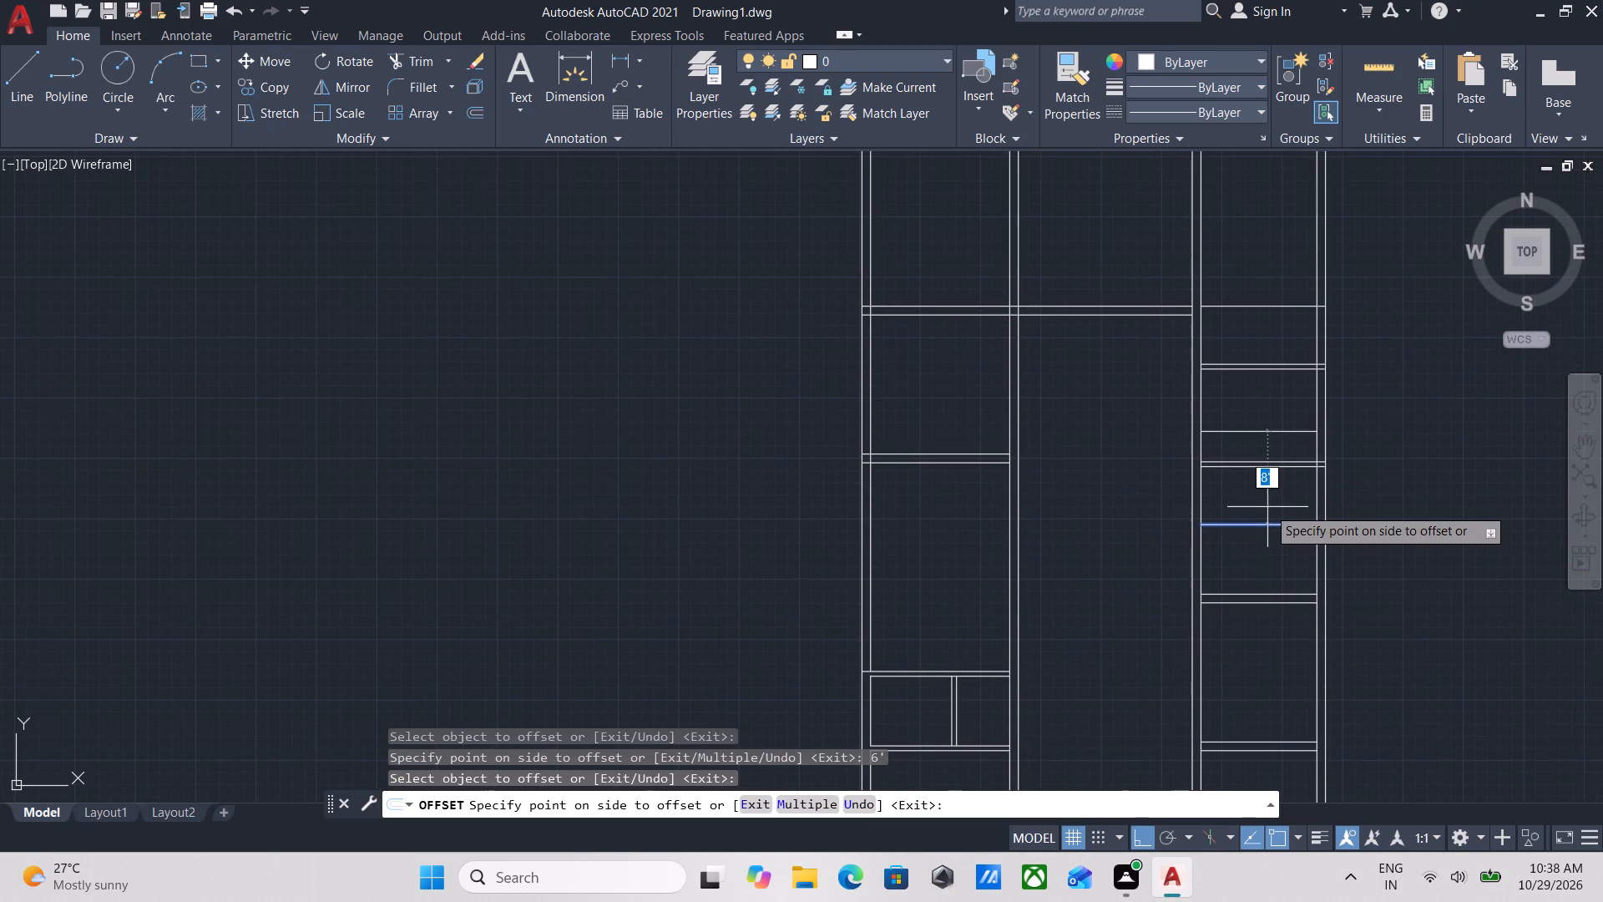
{"action": "scroll", "coordinate": [1266, 536], "scroll_direction": "up", "scroll_amount": 2}
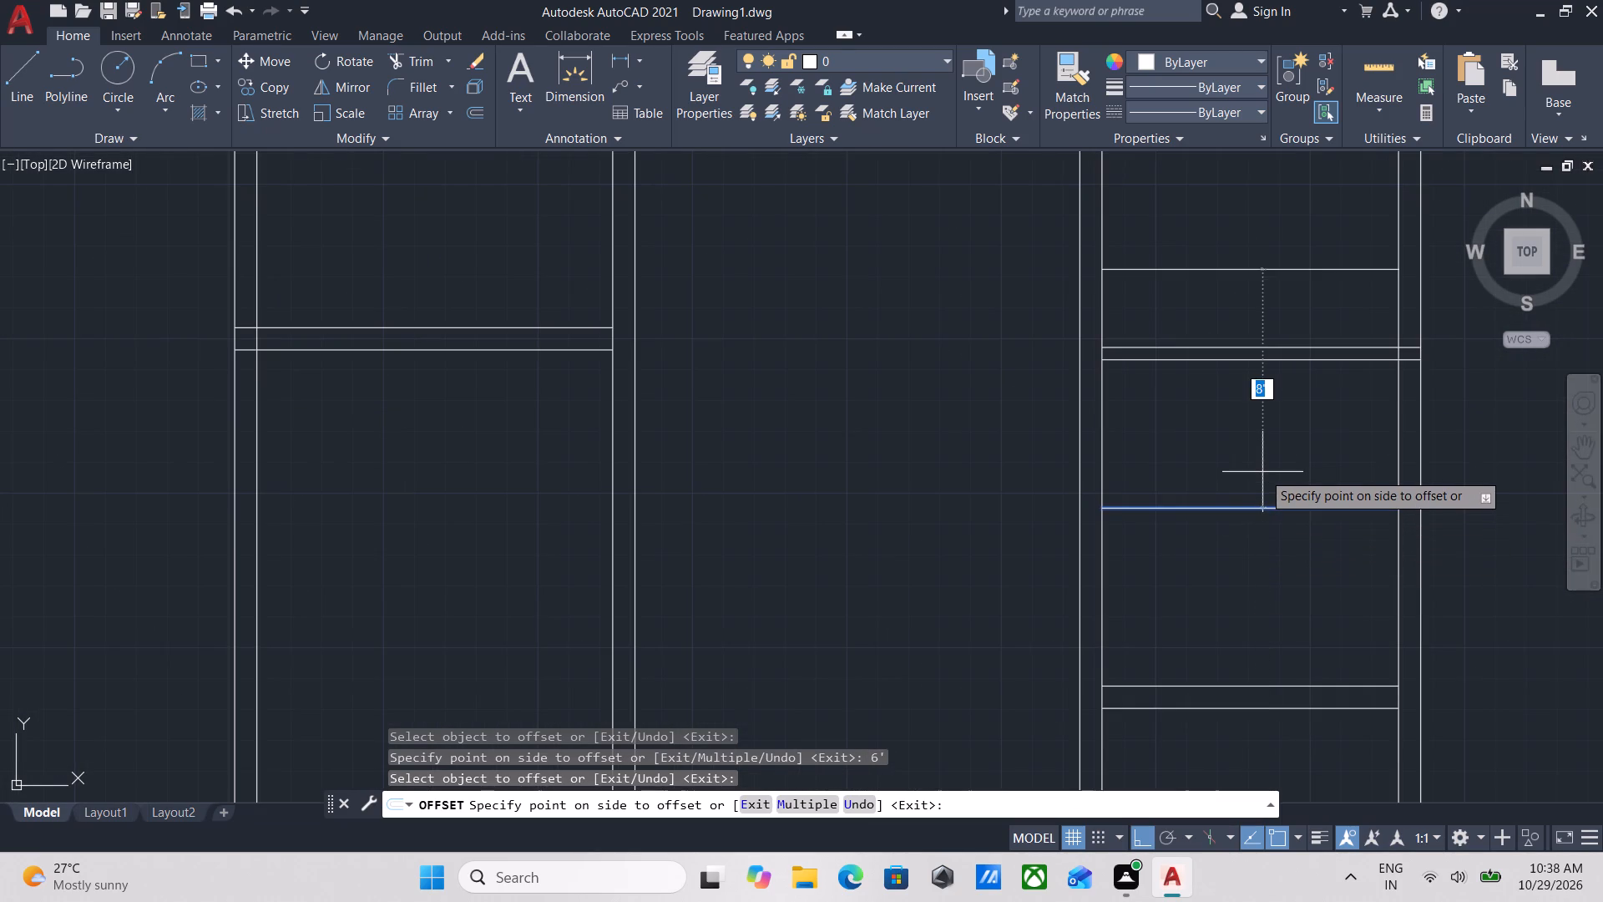
{"action": "key", "text": "5"}
{"action": "key", "text": "Return"}
{"action": "middle_click_drag", "start_coordinate": [1262, 470], "coordinate": [1259, 585]}
{"action": "key", "text": "Escape"}
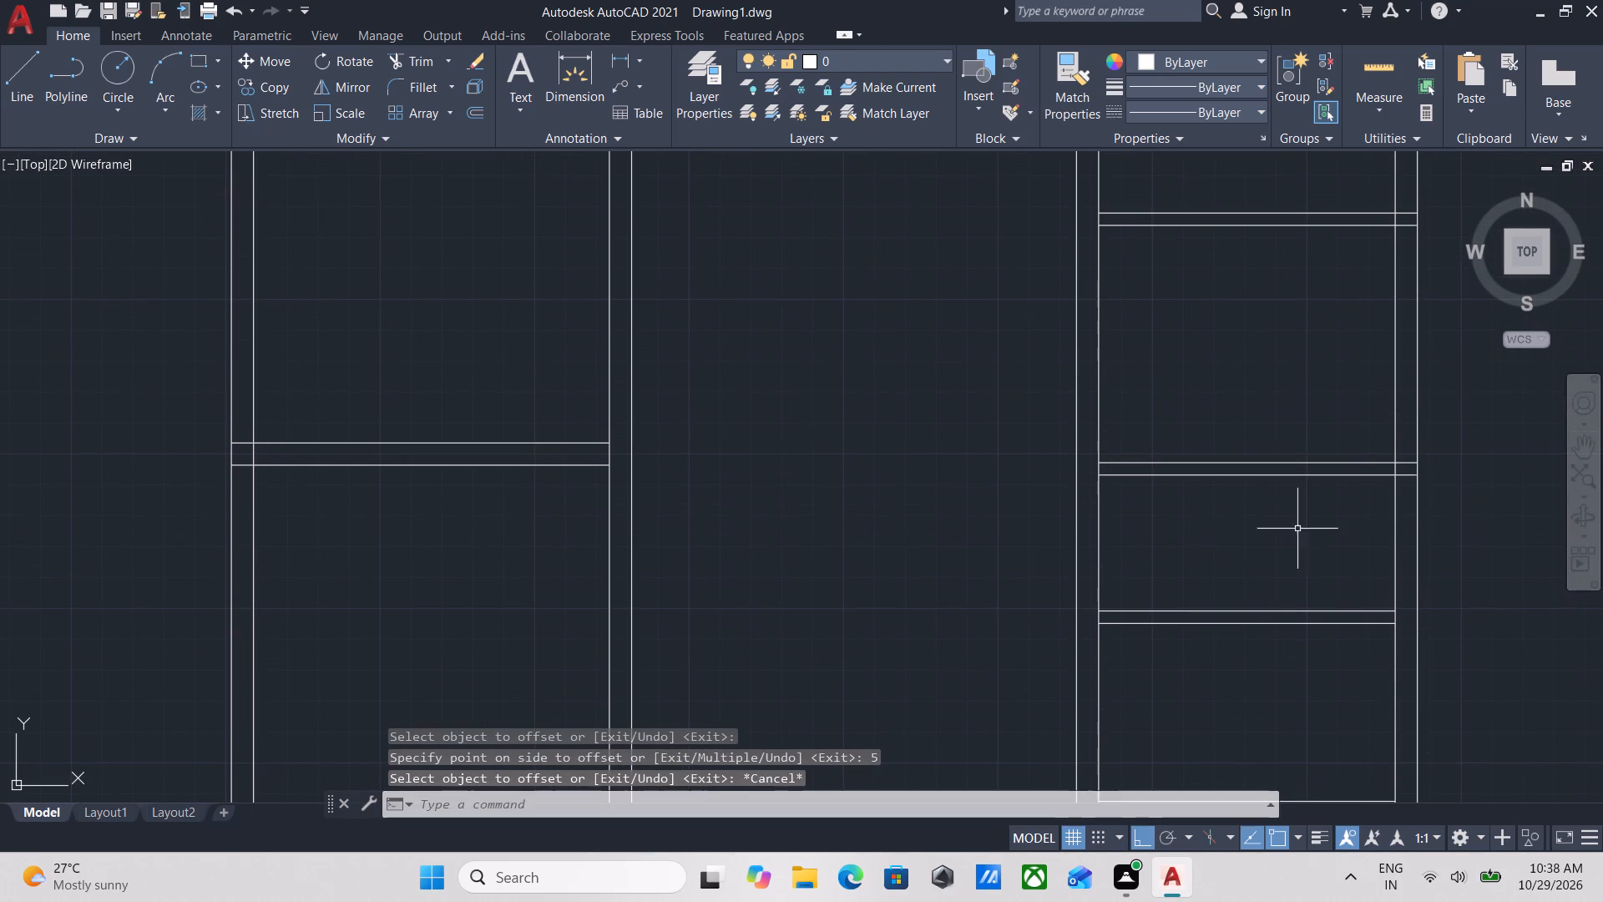
Erase the four lines of the two older 5" partitions north of the new one in the east bay.
{"action": "left_click_drag", "start_coordinate": [1305, 534], "coordinate": [1304, 522]}
{"action": "middle_click_drag", "start_coordinate": [1258, 327], "coordinate": [1224, 651]}
{"action": "left_click", "coordinate": [1224, 431]}
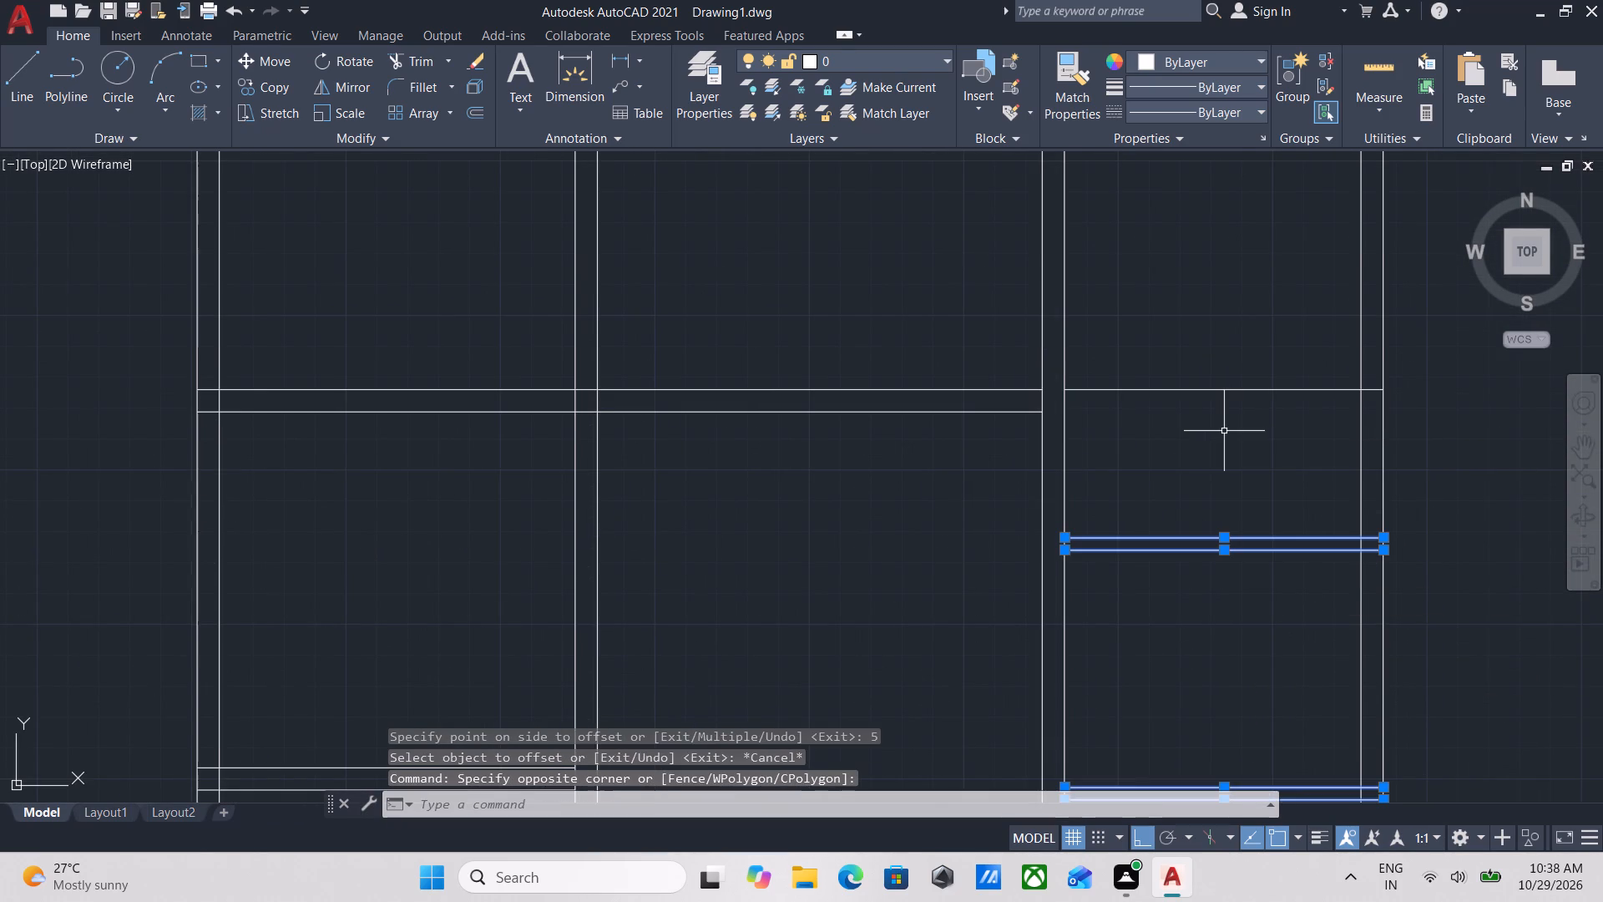
{"action": "right_click", "coordinate": [1224, 431]}
{"action": "left_click", "coordinate": [1246, 494]}
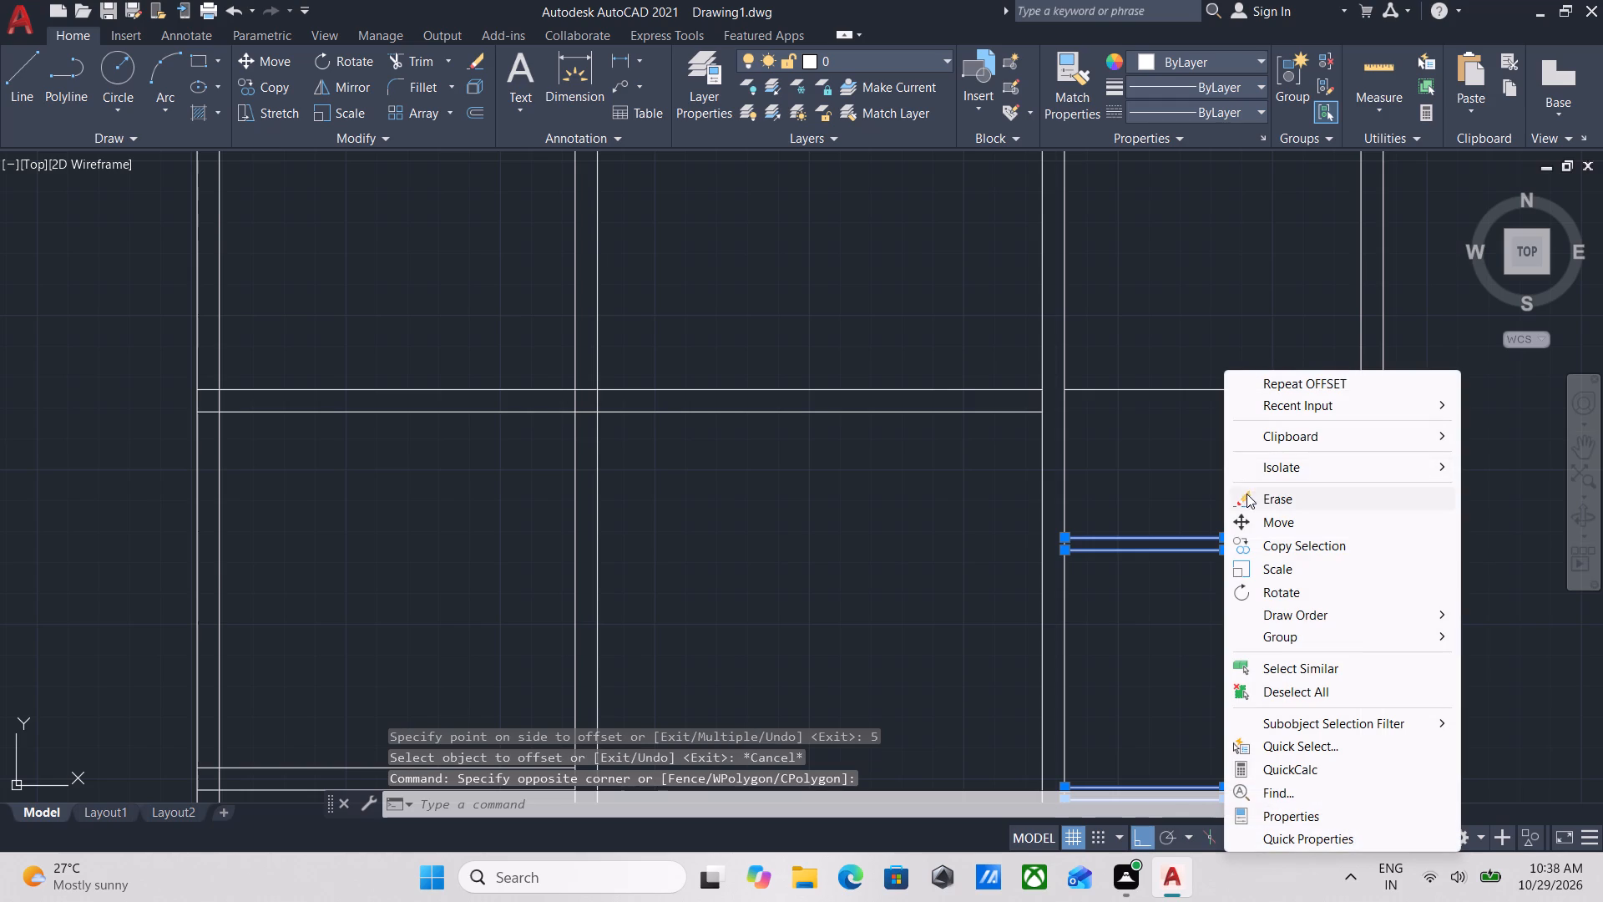
Examine the east bay's revised cross walls and partition in relation to the rest of the plan.
{"action": "scroll", "coordinate": [1211, 484], "scroll_direction": "down", "scroll_amount": 2}
{"action": "middle_click_drag", "start_coordinate": [1183, 472], "coordinate": [1090, 302]}
{"action": "scroll", "coordinate": [1090, 551], "scroll_direction": "up", "scroll_amount": 2}
{"action": "scroll", "coordinate": [1090, 551], "scroll_direction": "down", "scroll_amount": 2}
{"action": "middle_click_drag", "start_coordinate": [1090, 551], "coordinate": [1105, 519]}
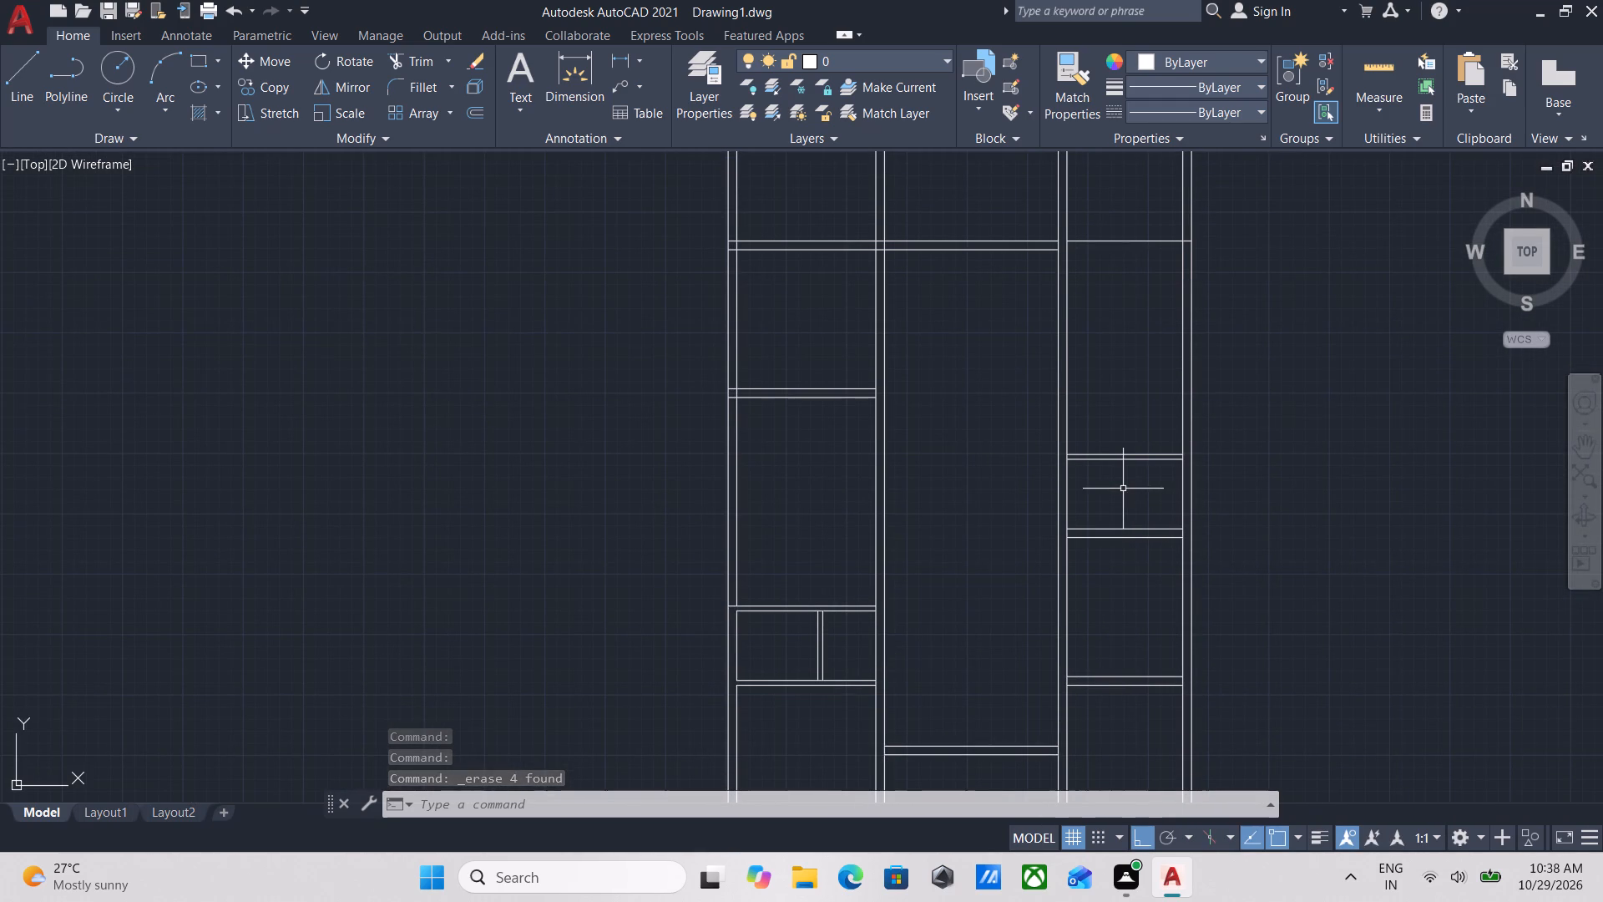
{"action": "scroll", "coordinate": [1164, 499], "scroll_direction": "down", "scroll_amount": 1}
{"action": "scroll", "coordinate": [1158, 516], "scroll_direction": "up", "scroll_amount": 2}
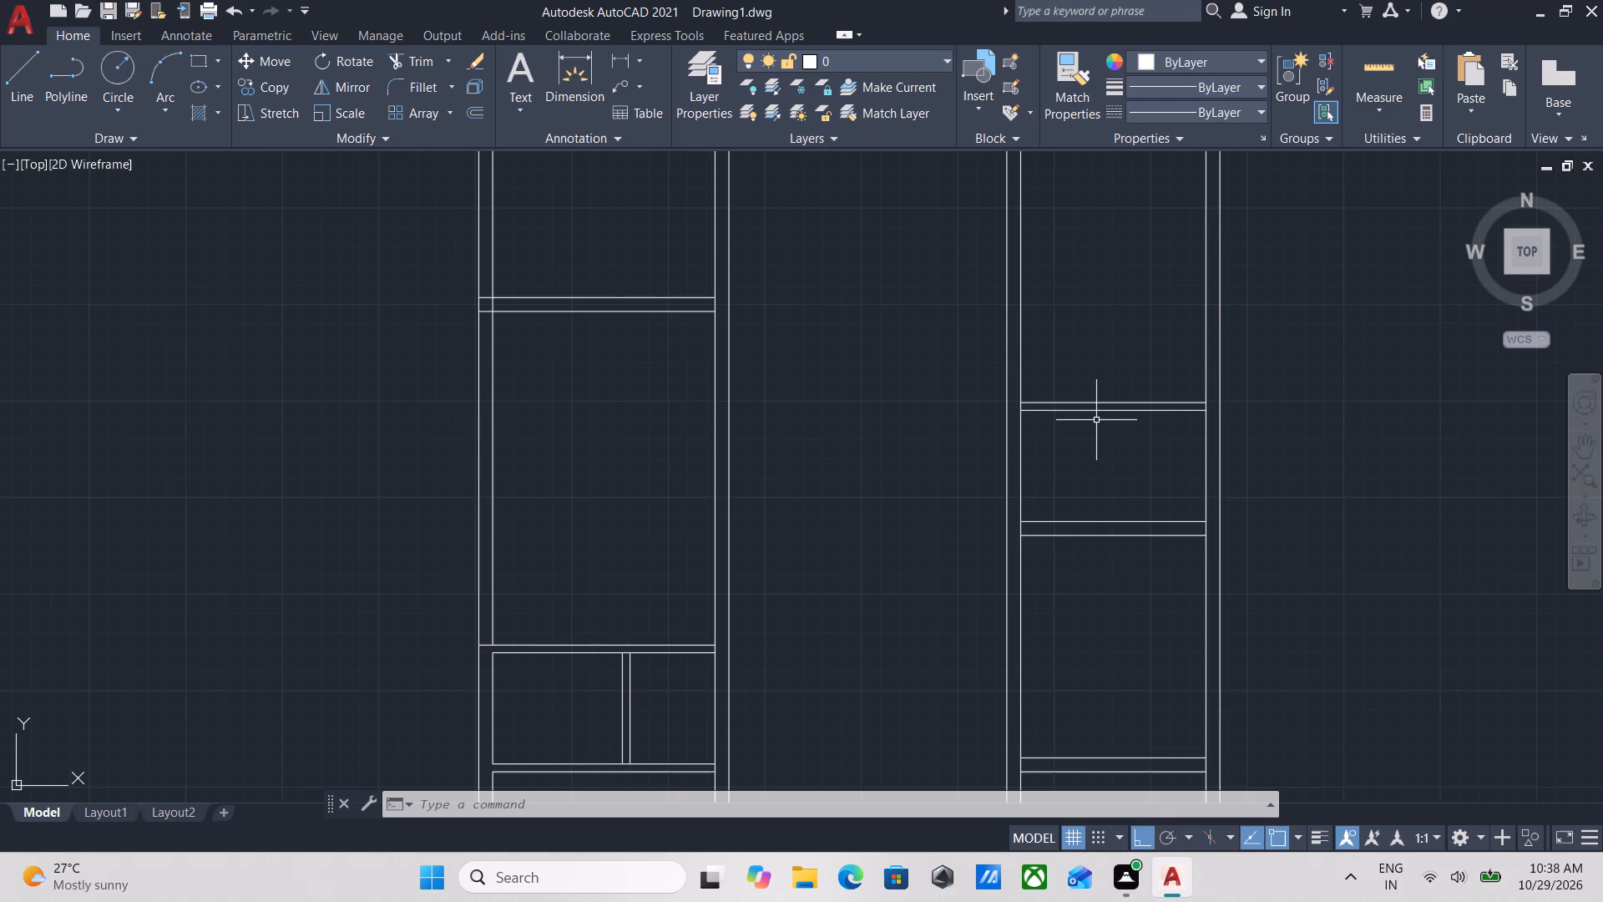
{"action": "middle_click_drag", "start_coordinate": [1096, 420], "coordinate": [1093, 477]}
{"action": "scroll", "coordinate": [1096, 420], "scroll_direction": "up", "scroll_amount": 2}
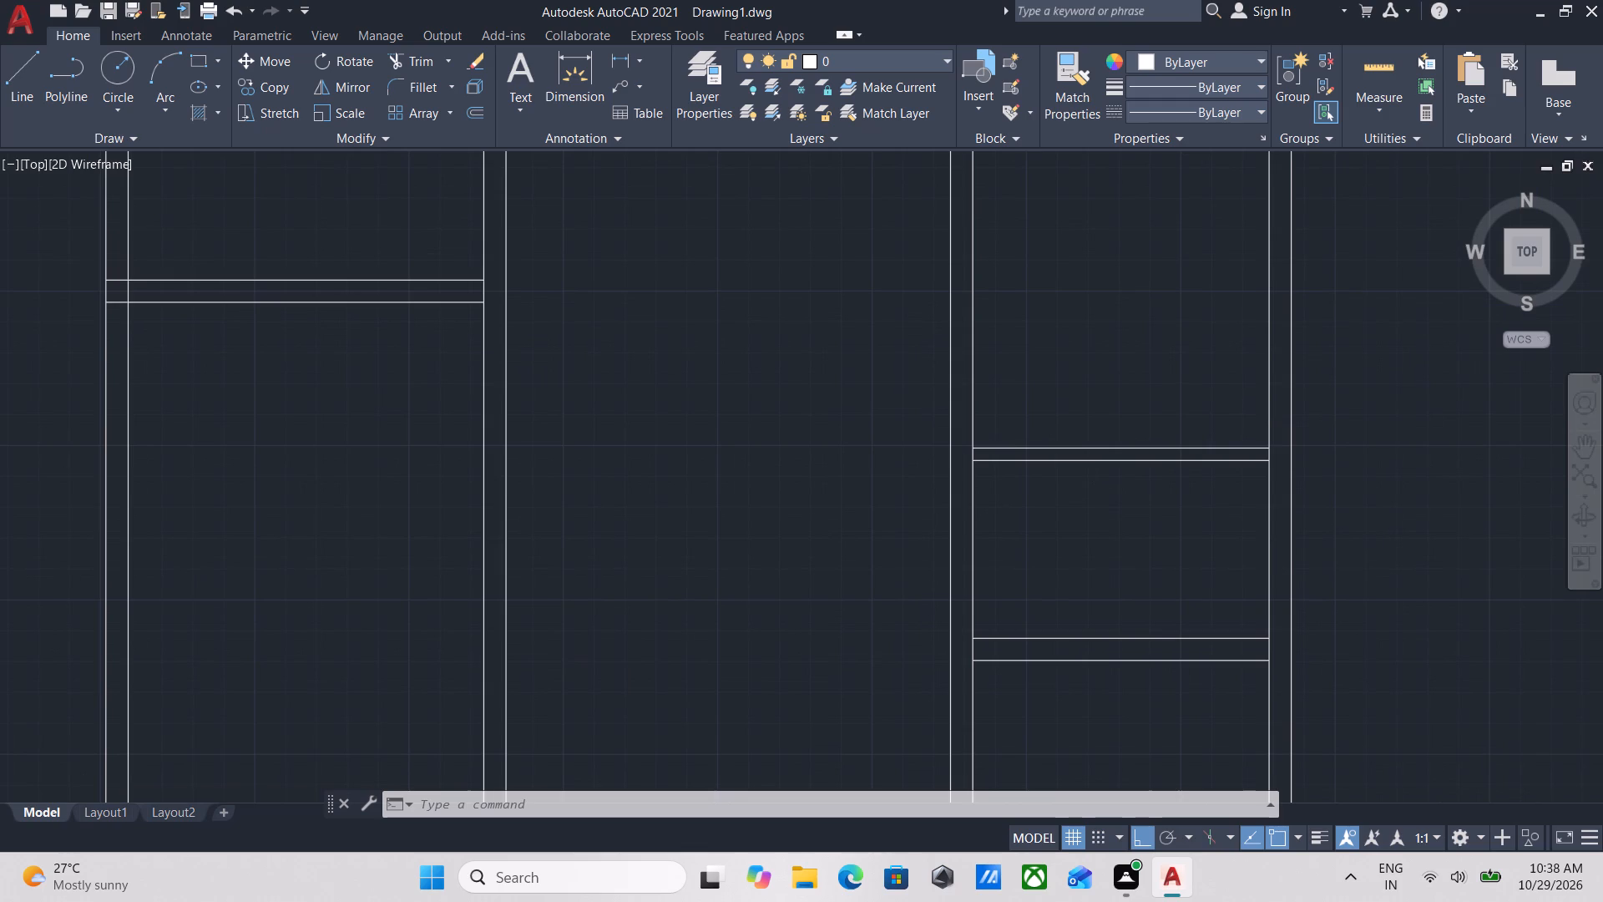
{"action": "scroll", "coordinate": [1092, 429], "scroll_direction": "down", "scroll_amount": 2}
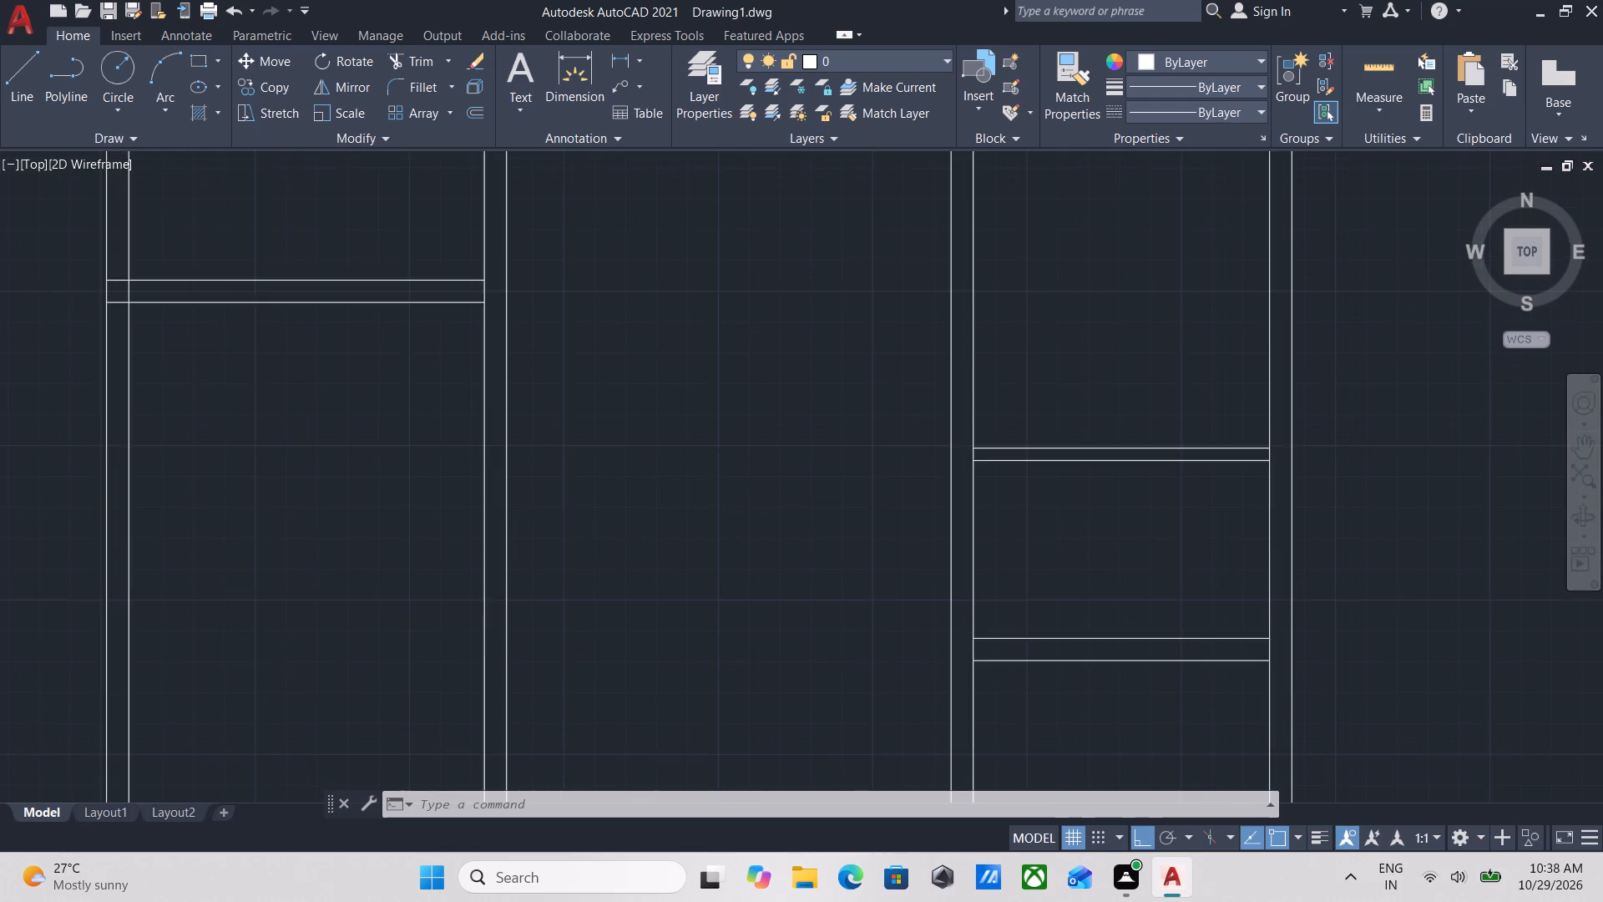
{"action": "middle_click_drag", "start_coordinate": [1093, 431], "coordinate": [1122, 520]}
{"action": "scroll", "coordinate": [1122, 520], "scroll_direction": "down", "scroll_amount": 2}
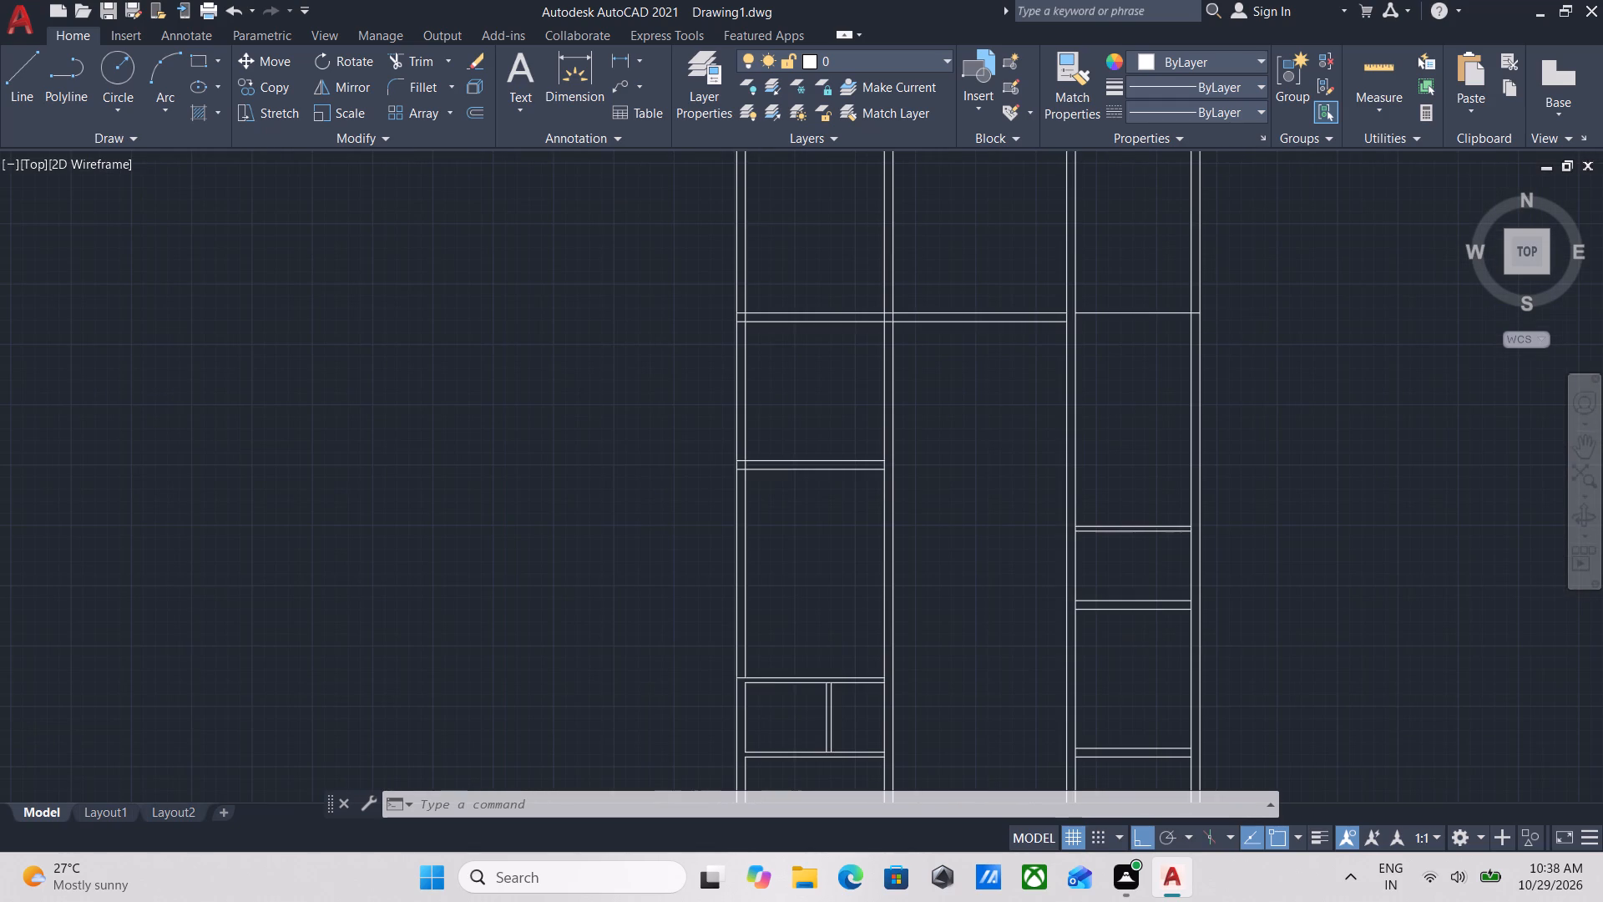
{"action": "scroll", "coordinate": [1125, 516], "scroll_direction": "up", "scroll_amount": 4}
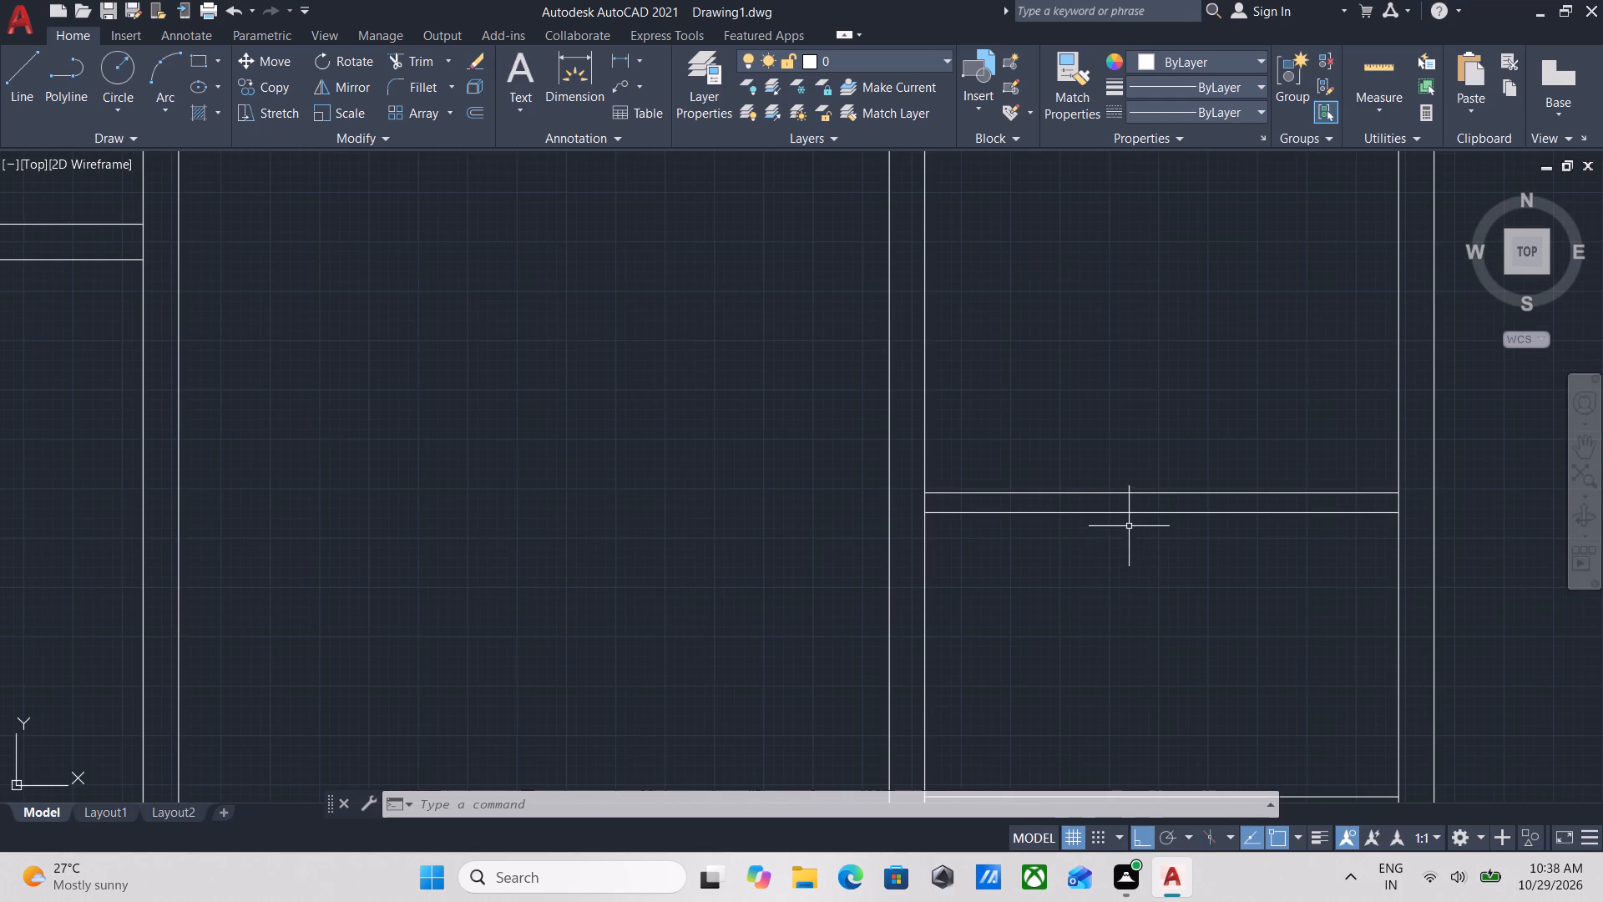
{"action": "scroll", "coordinate": [1192, 529], "scroll_direction": "down", "scroll_amount": 3}
{"action": "scroll", "coordinate": [1201, 525], "scroll_direction": "up", "scroll_amount": 1}
{"action": "scroll", "coordinate": [1206, 514], "scroll_direction": "down", "scroll_amount": 2}
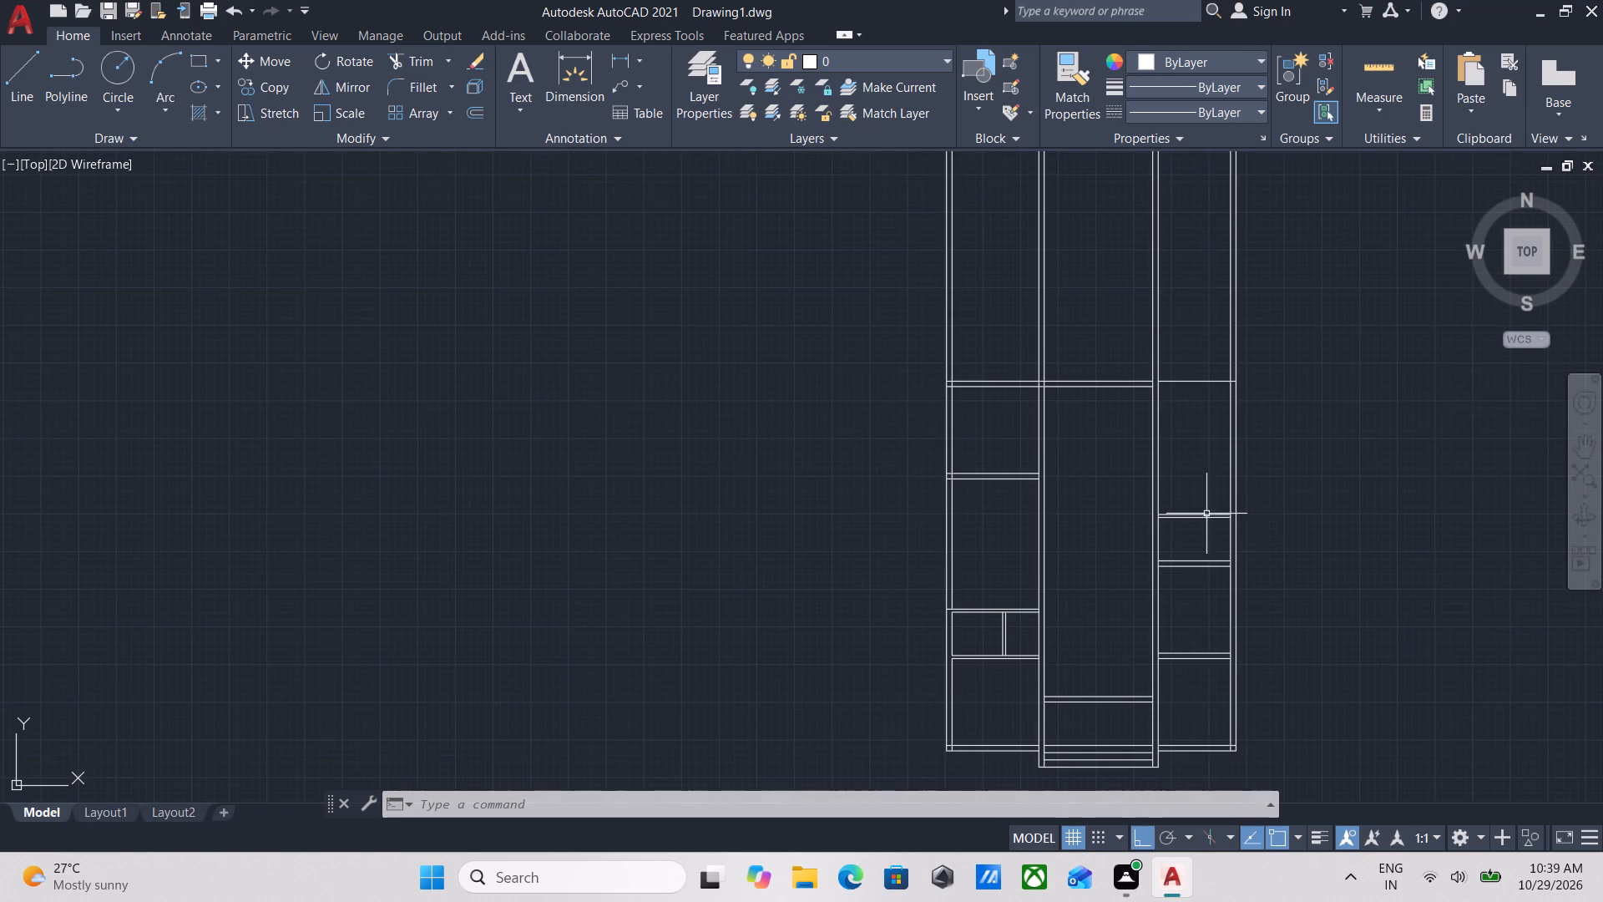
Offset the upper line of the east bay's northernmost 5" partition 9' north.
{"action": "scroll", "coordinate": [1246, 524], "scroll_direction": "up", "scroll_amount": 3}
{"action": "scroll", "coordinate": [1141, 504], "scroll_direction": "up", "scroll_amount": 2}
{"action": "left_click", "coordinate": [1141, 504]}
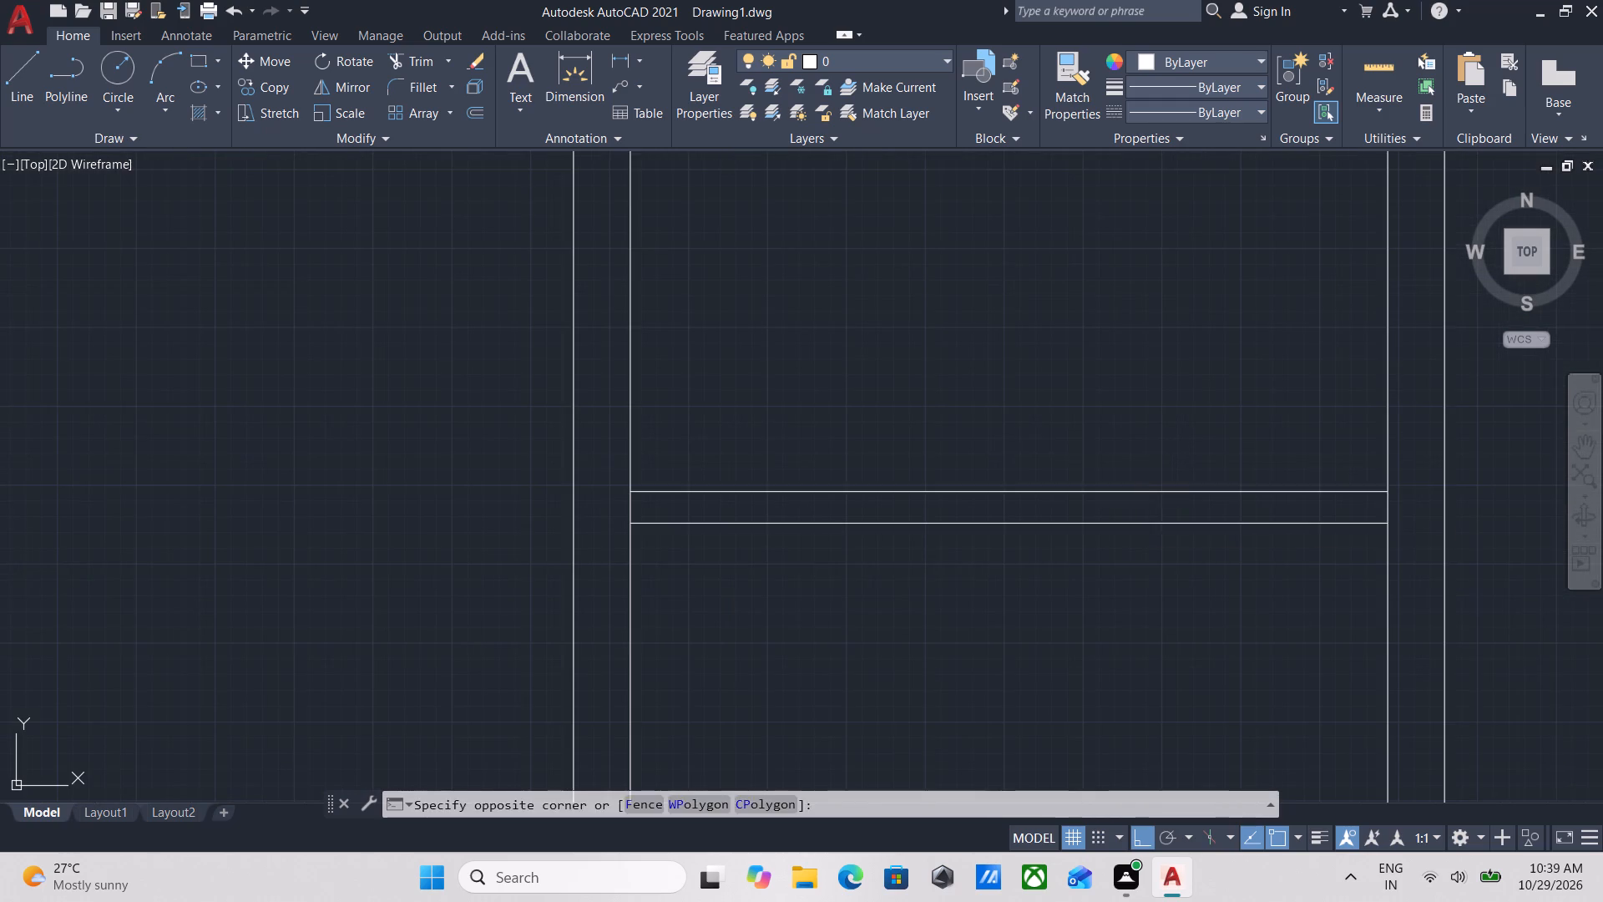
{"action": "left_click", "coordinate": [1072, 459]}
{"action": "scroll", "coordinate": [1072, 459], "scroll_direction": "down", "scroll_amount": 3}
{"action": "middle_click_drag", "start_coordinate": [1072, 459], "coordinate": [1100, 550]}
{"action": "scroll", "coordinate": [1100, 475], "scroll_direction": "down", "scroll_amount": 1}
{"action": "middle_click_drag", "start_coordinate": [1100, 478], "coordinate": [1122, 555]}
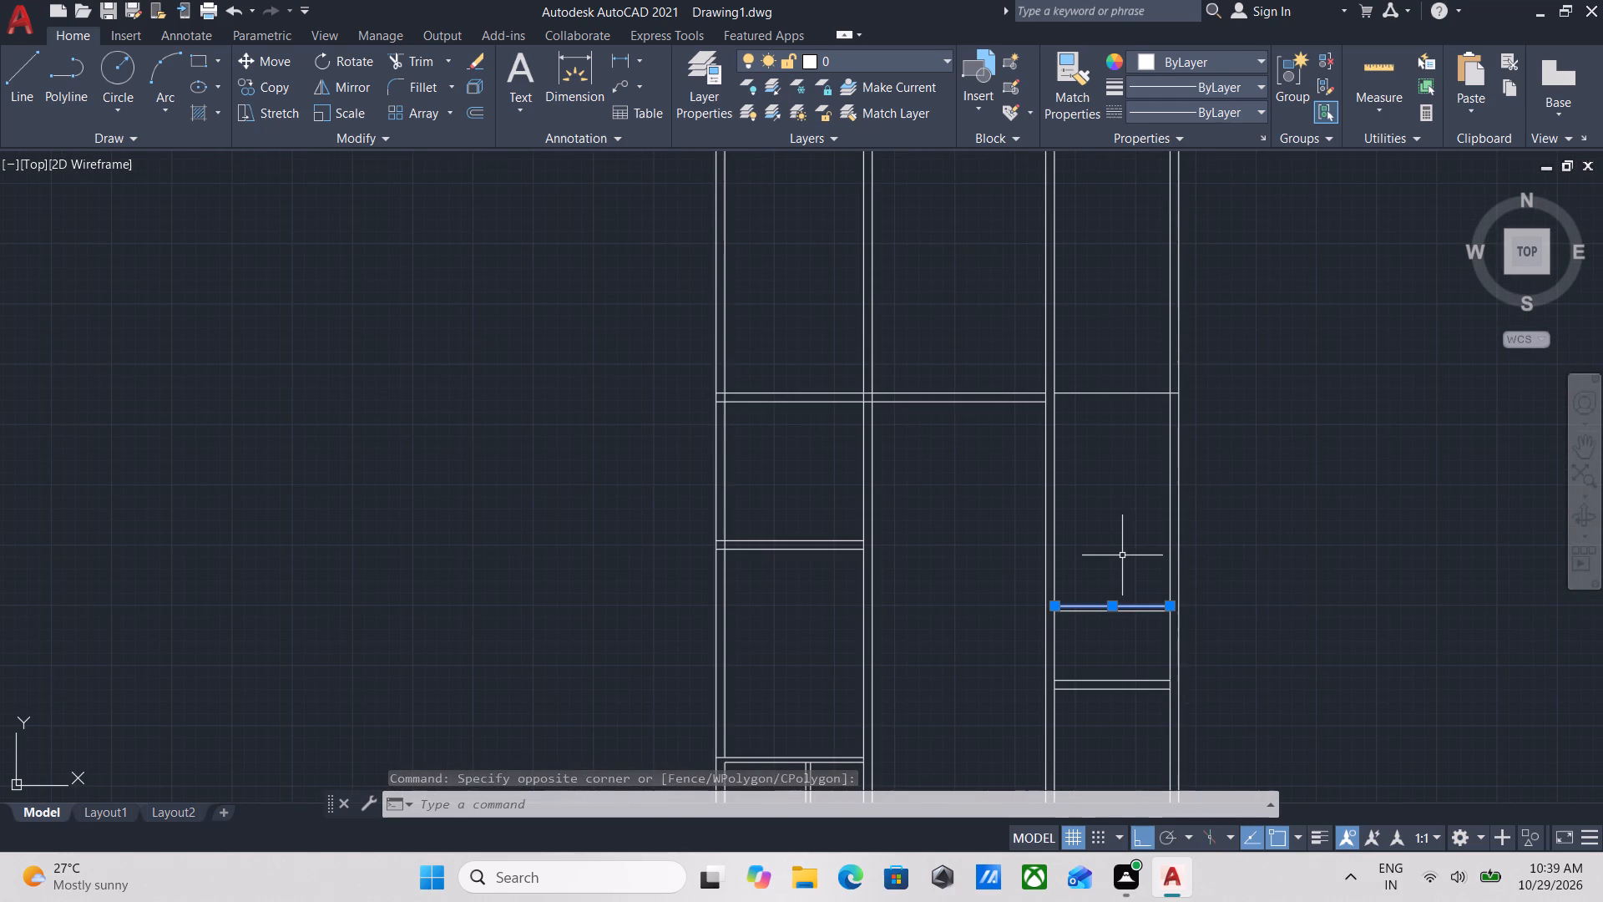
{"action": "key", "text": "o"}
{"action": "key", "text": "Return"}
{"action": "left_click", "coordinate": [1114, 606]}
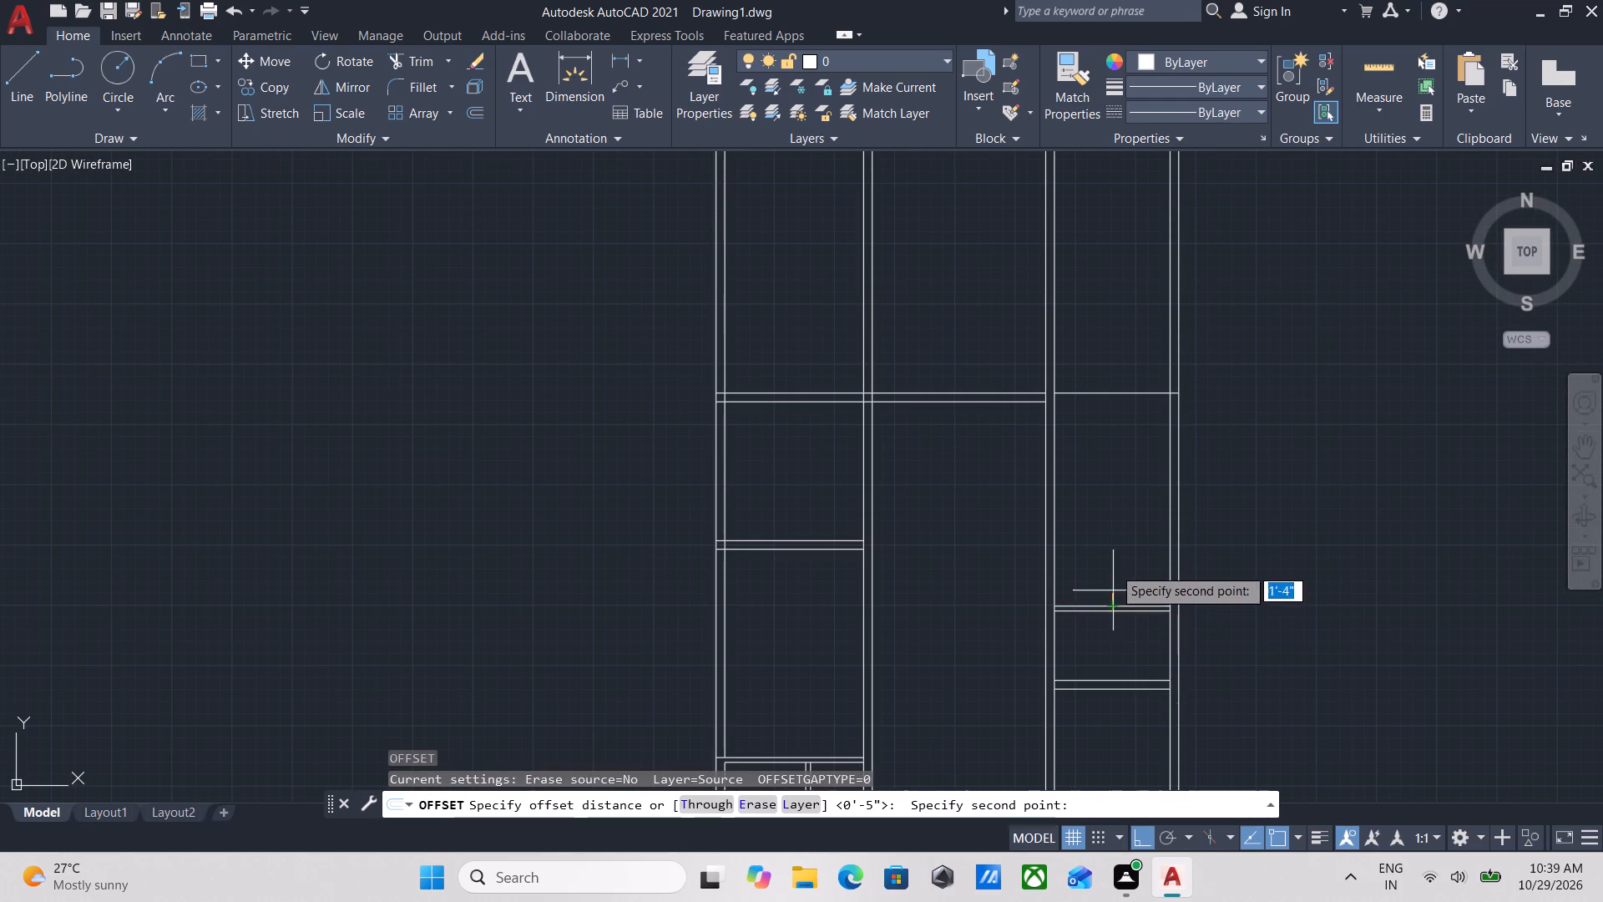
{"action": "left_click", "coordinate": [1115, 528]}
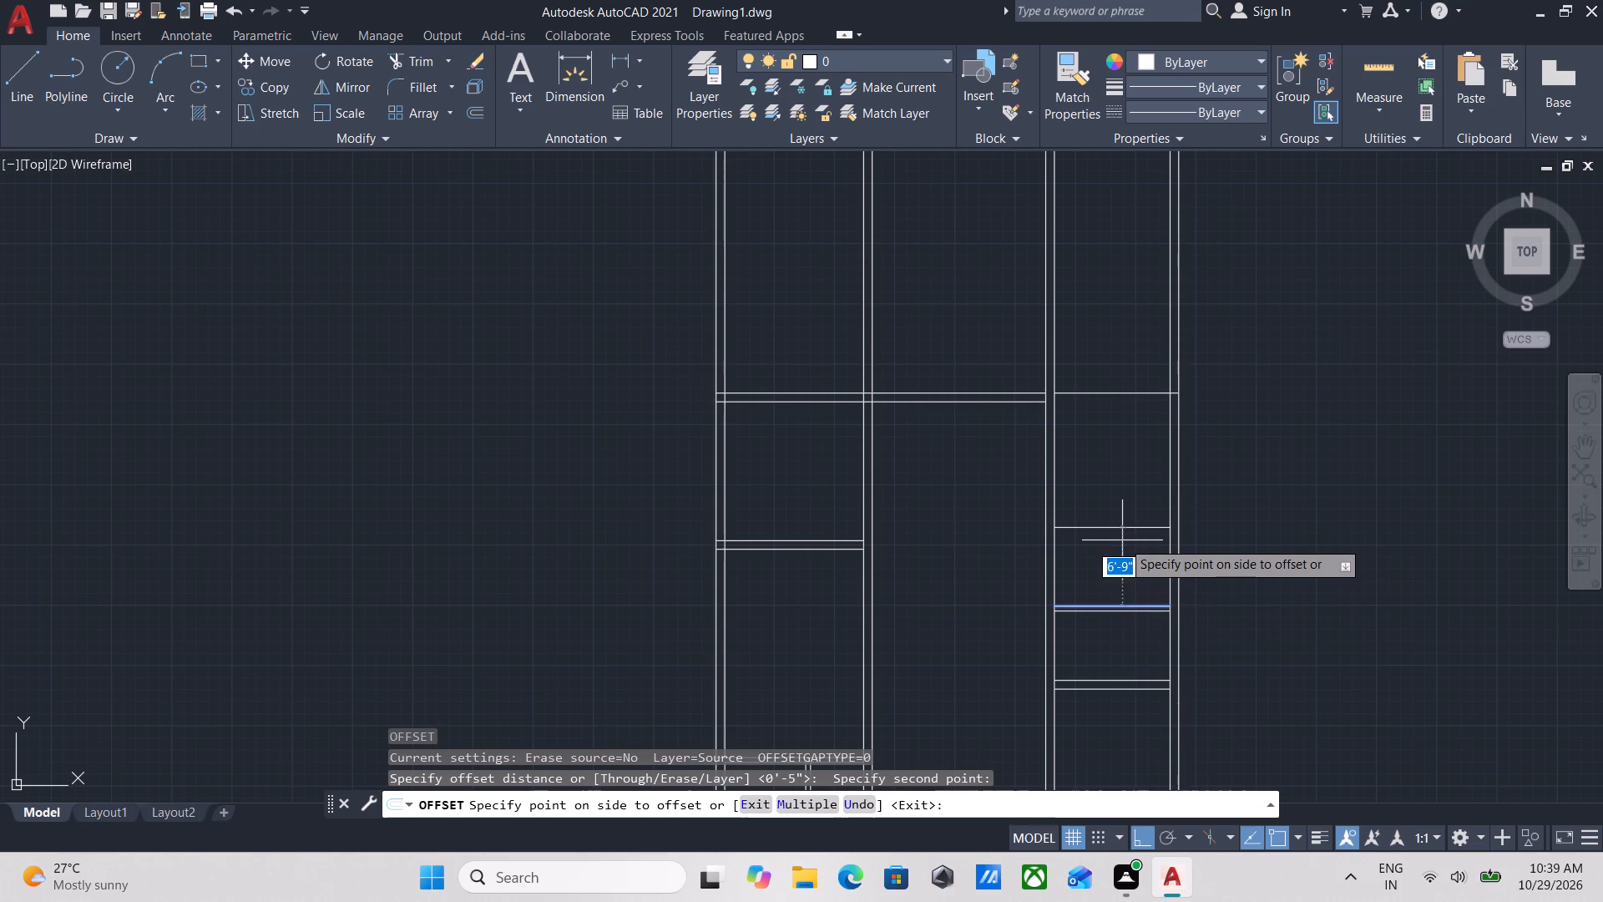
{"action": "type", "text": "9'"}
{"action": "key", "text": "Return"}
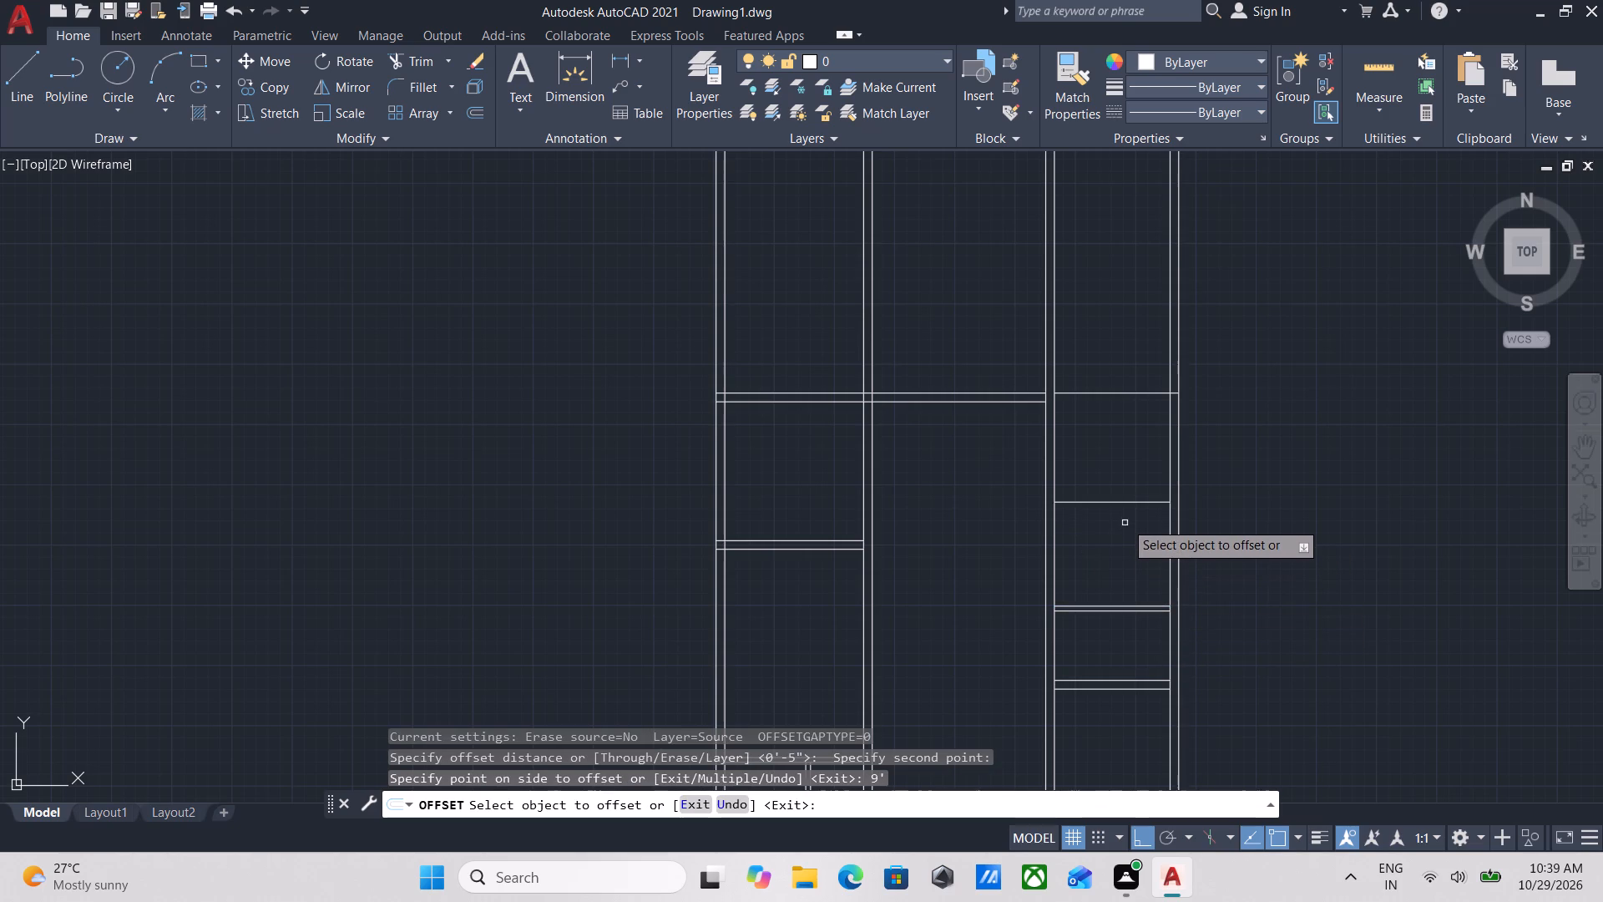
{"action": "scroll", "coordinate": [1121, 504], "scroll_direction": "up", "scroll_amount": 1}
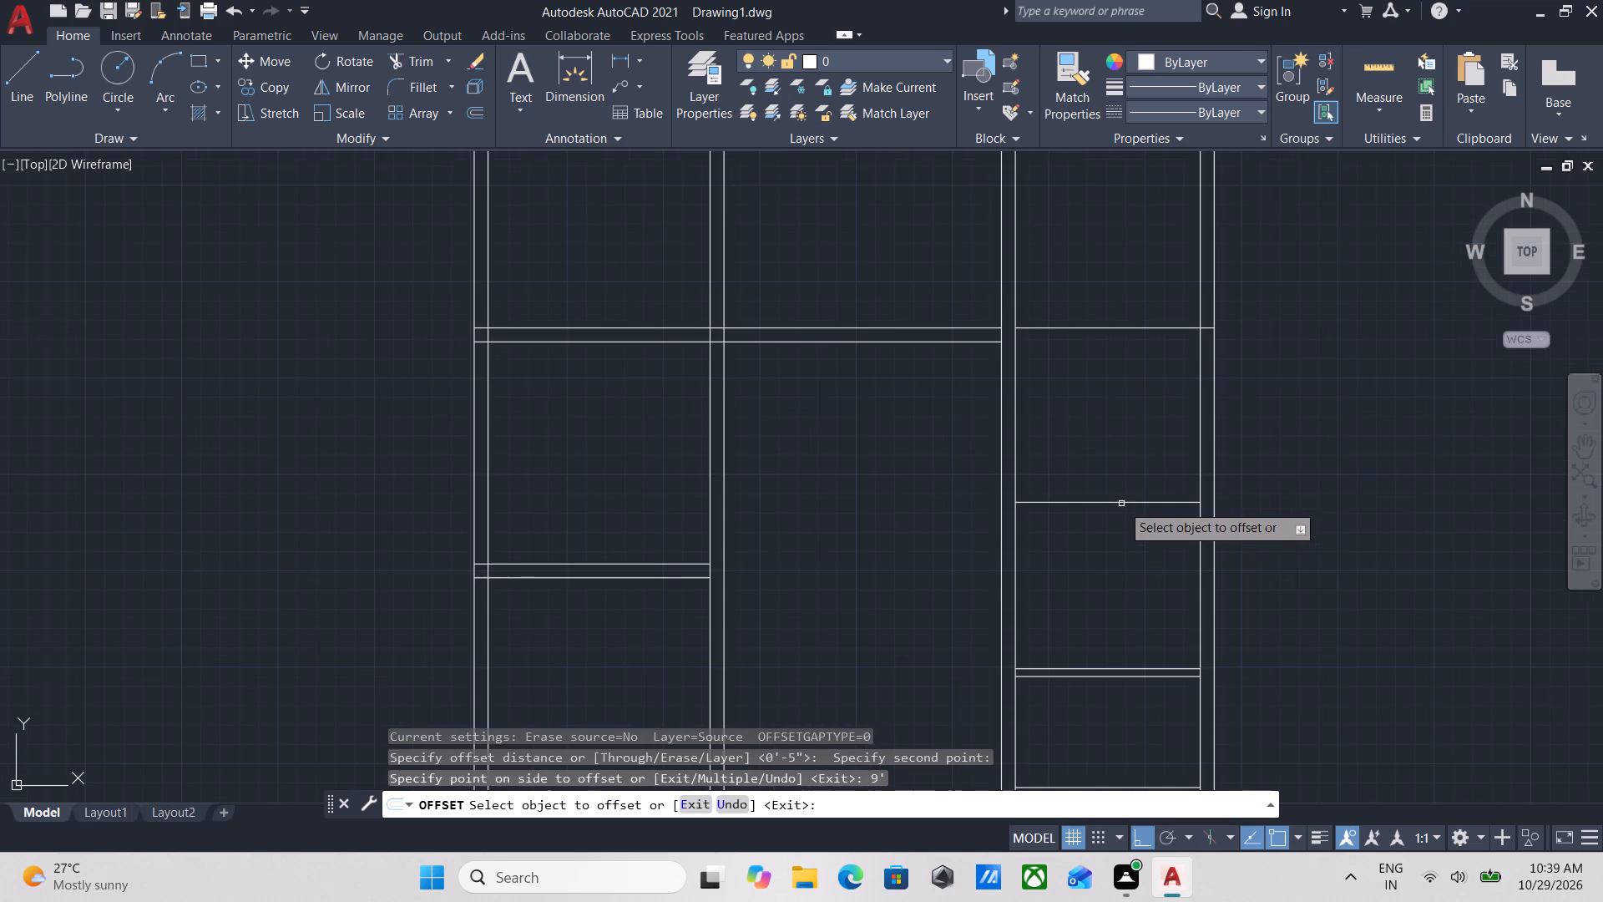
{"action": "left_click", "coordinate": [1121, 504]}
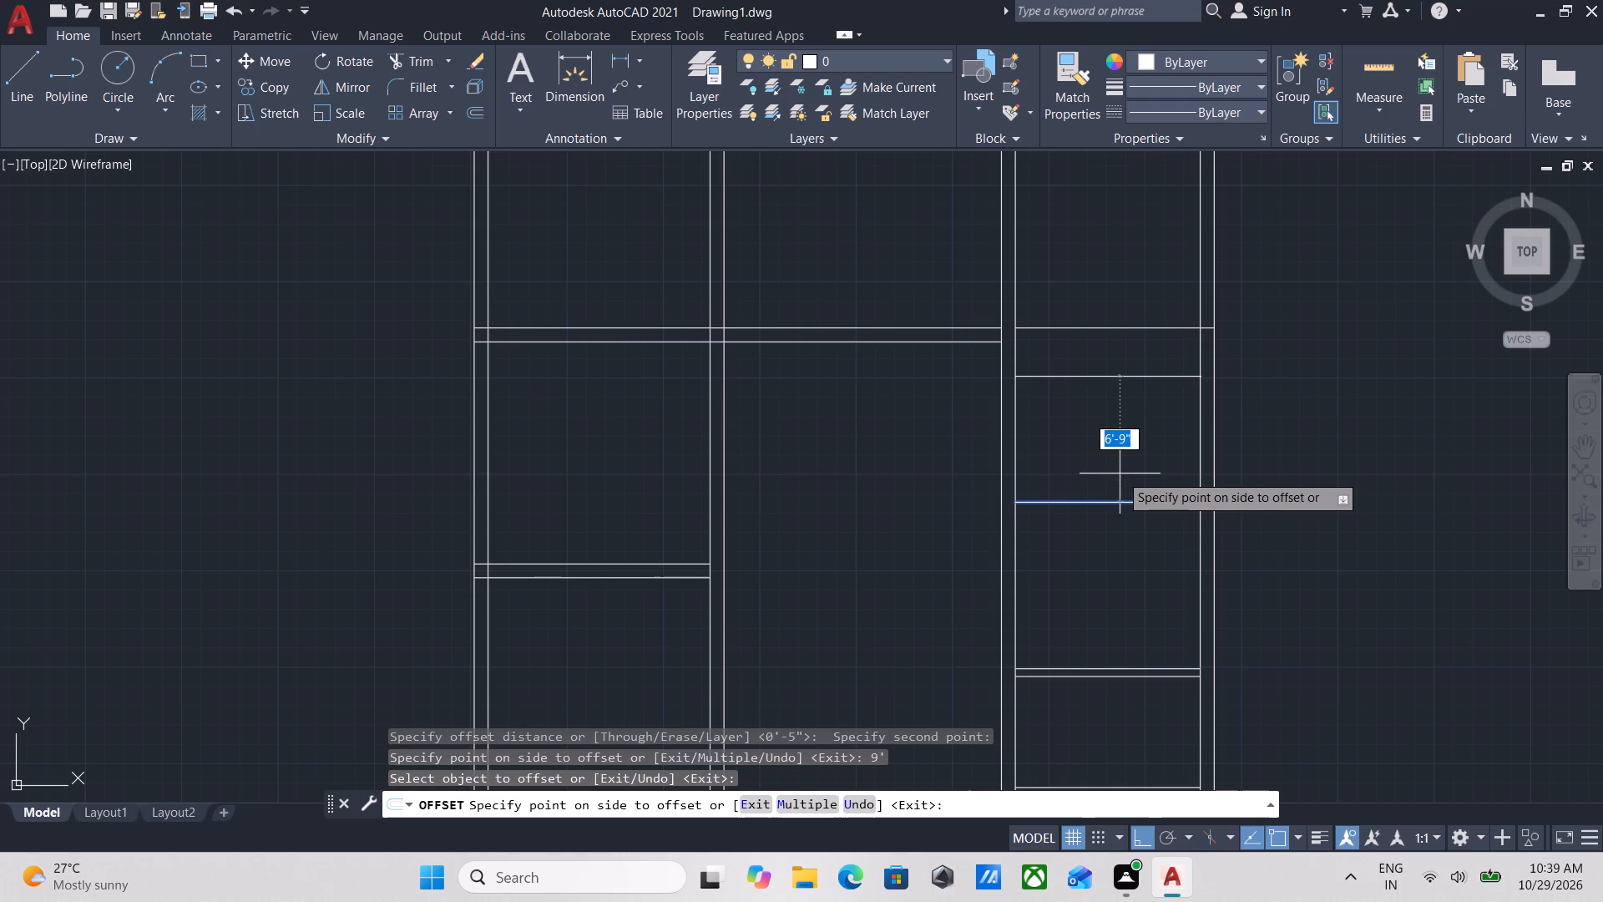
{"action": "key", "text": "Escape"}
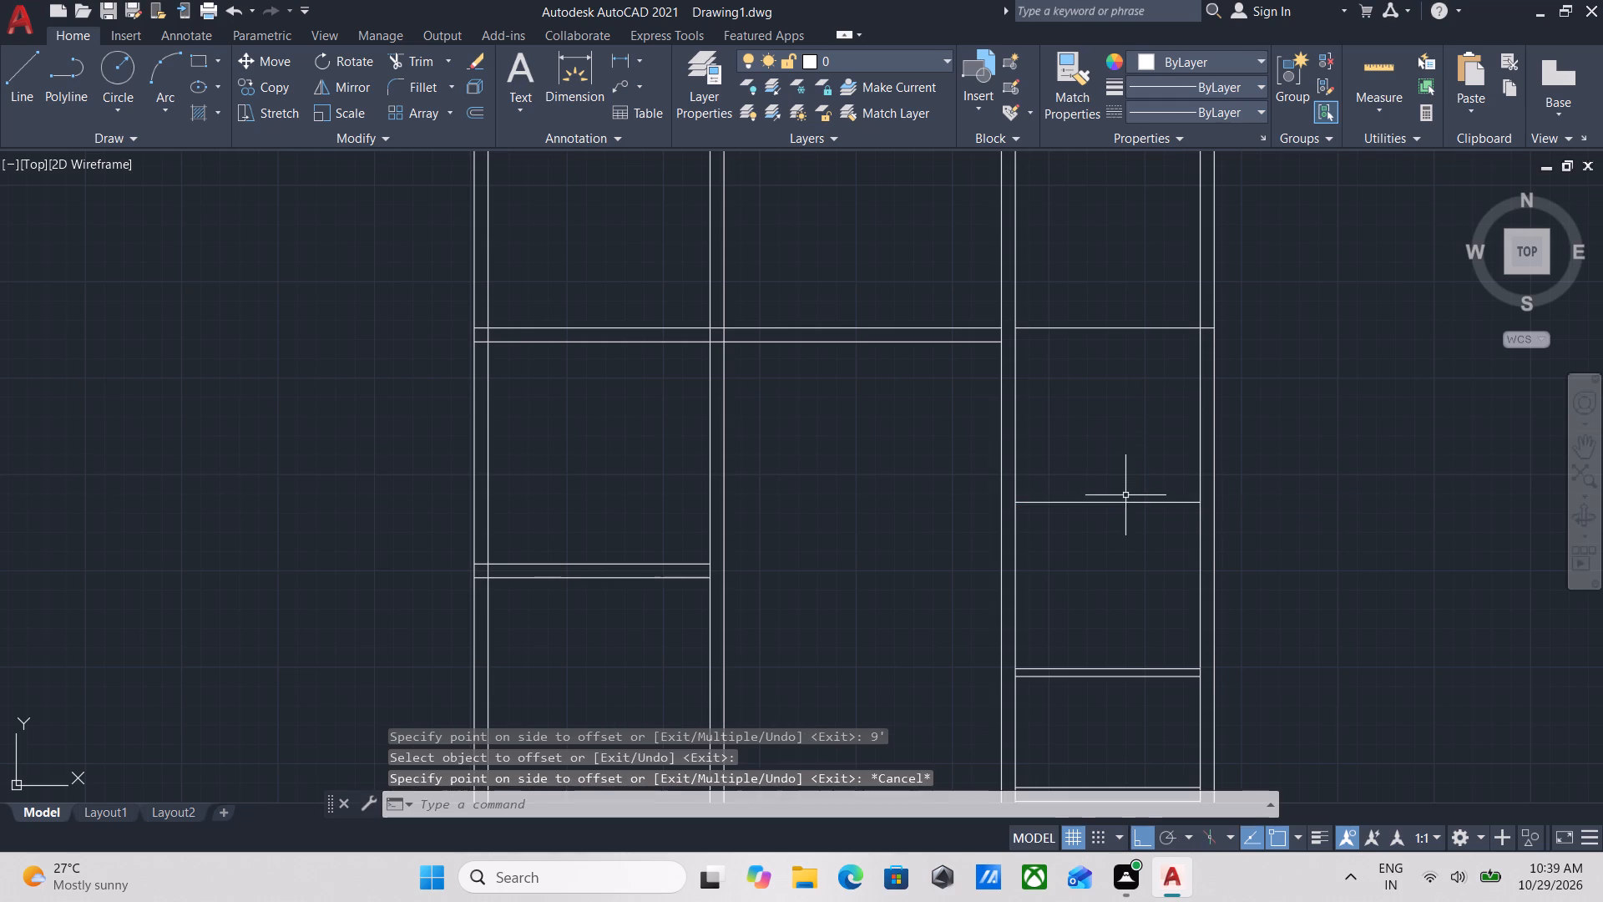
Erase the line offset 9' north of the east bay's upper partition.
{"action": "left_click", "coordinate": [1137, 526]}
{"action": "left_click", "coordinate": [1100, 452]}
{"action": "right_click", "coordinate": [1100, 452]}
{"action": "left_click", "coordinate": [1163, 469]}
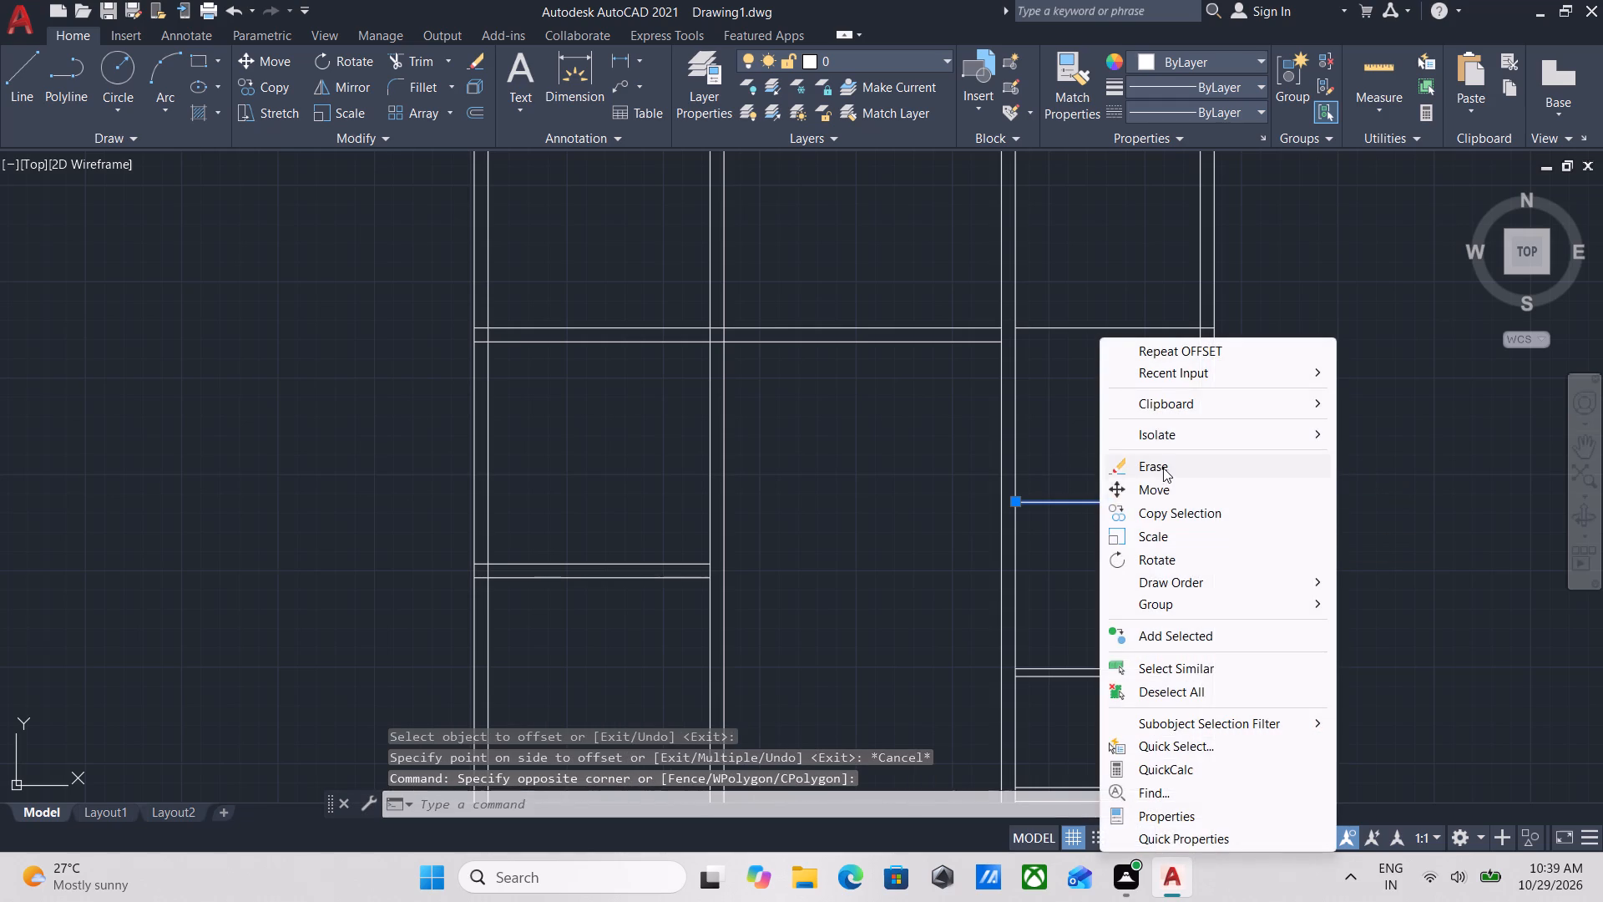
Add a cross wall in the east bay by offsetting the northernmost partition's upper line 11' north and the resulting line 9" north.
{"action": "scroll", "coordinate": [1088, 671], "scroll_direction": "up", "scroll_amount": 2}
{"action": "left_click", "coordinate": [1111, 677]}
{"action": "left_click", "coordinate": [1082, 600]}
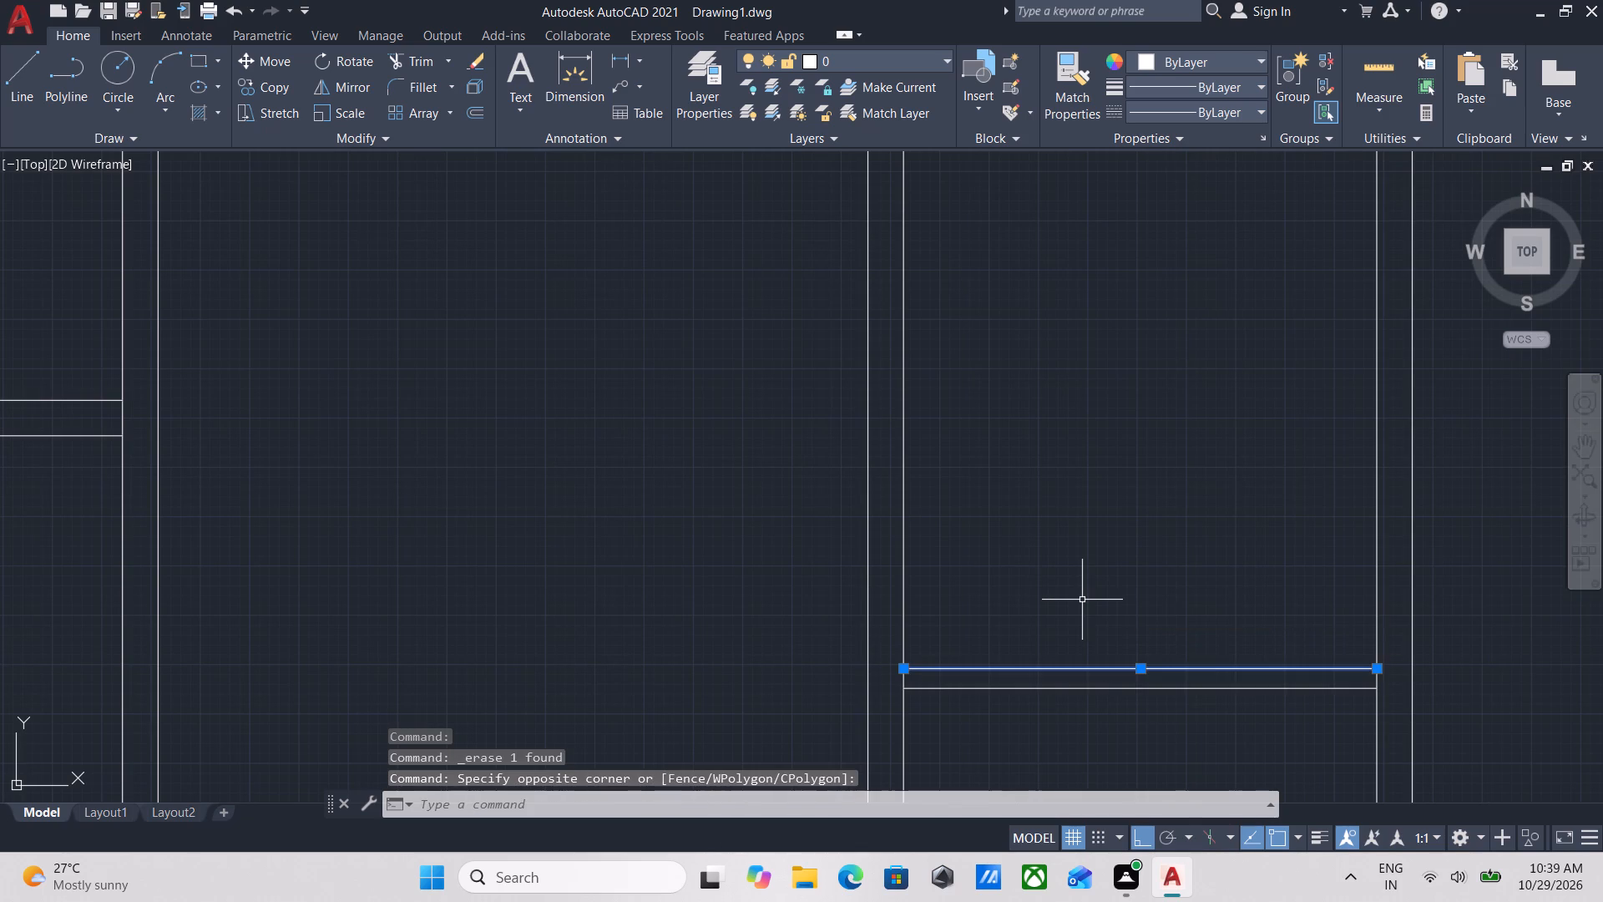
{"action": "key", "text": "o"}
{"action": "key", "text": "Return"}
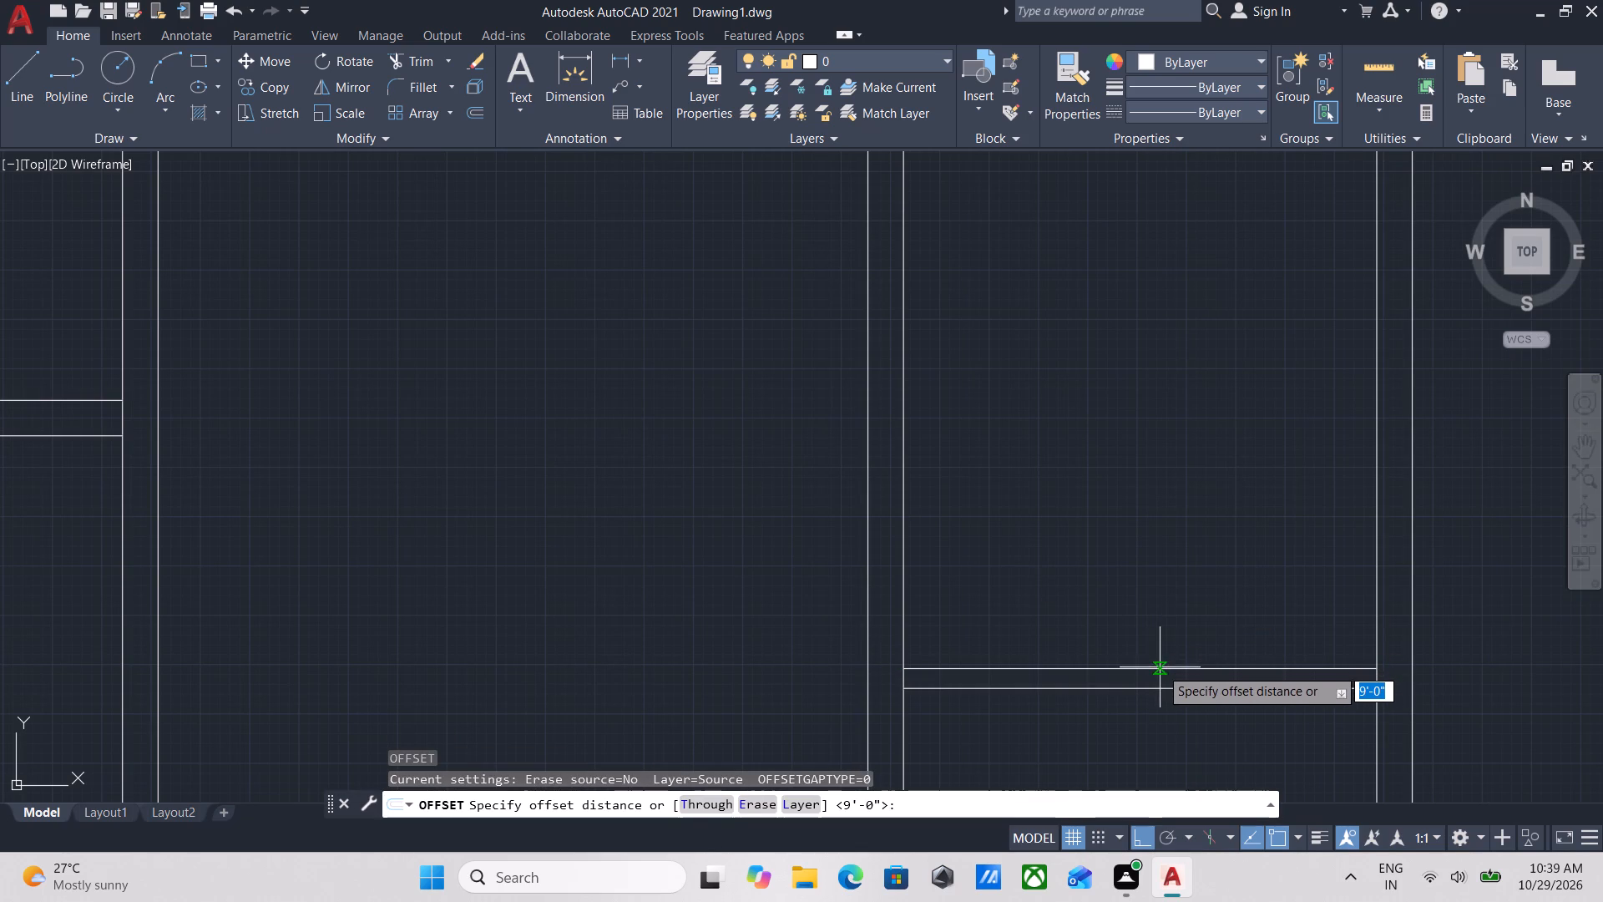
{"action": "left_click", "coordinate": [1160, 667]}
{"action": "left_click_drag", "start_coordinate": [1169, 436], "coordinate": [1168, 443]}
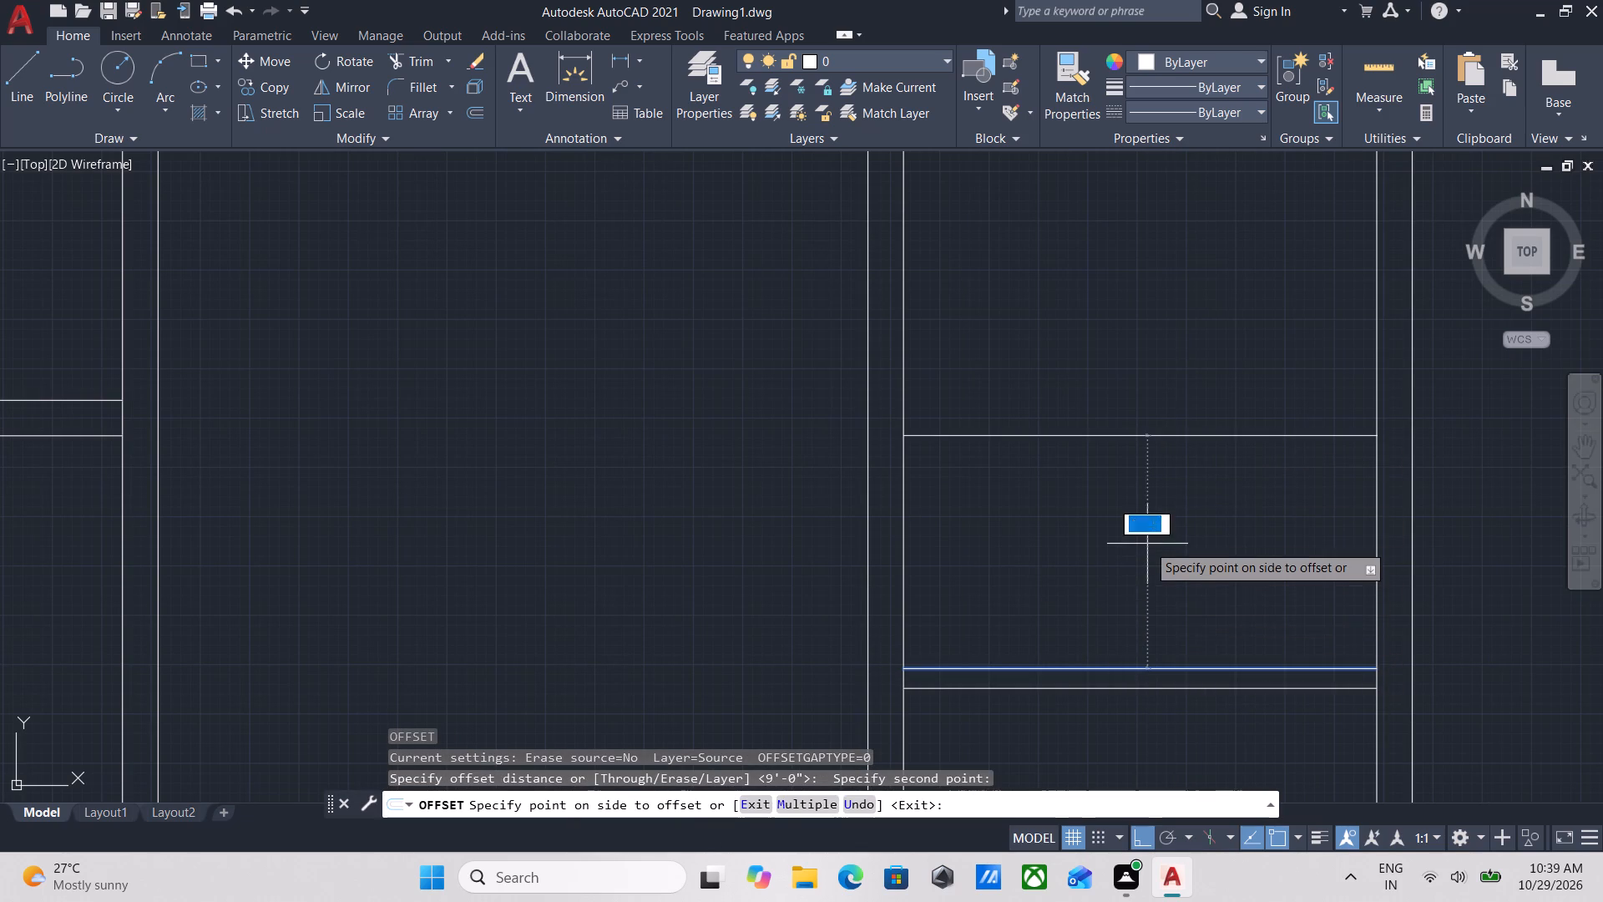
{"action": "type", "text": "11"}
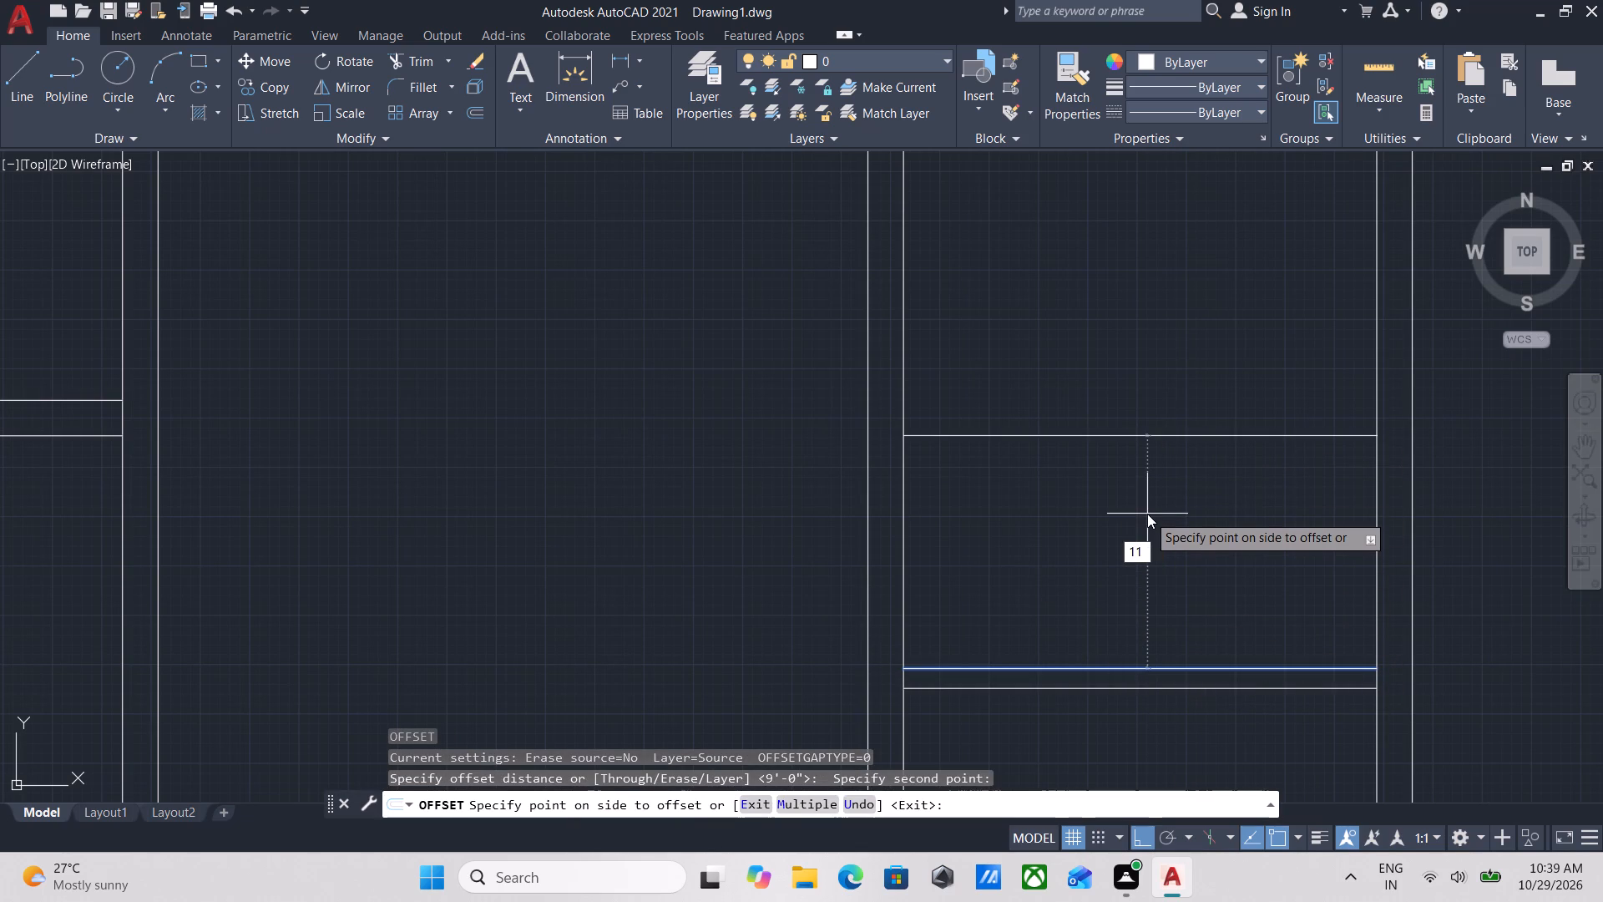
{"action": "key", "text": "apostrophe"}
{"action": "key", "text": "Return"}
{"action": "scroll", "coordinate": [1147, 514], "scroll_direction": "down", "scroll_amount": 3}
{"action": "middle_click_drag", "start_coordinate": [1146, 520], "coordinate": [1157, 658]}
{"action": "scroll", "coordinate": [1153, 549], "scroll_direction": "up", "scroll_amount": 1}
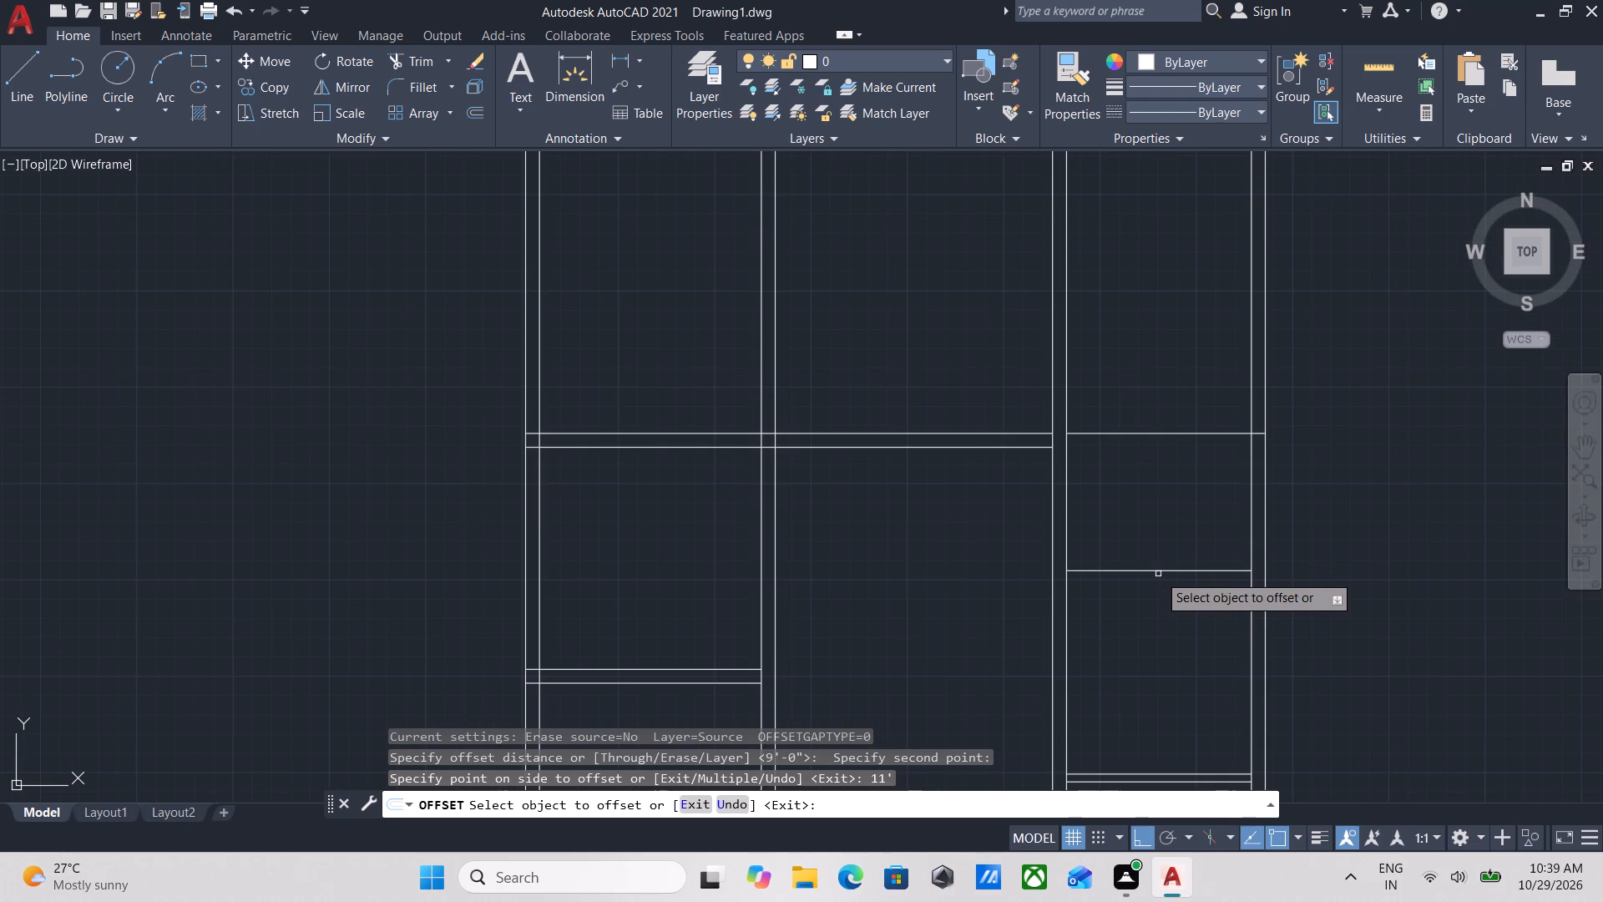
{"action": "left_click", "coordinate": [1158, 573]}
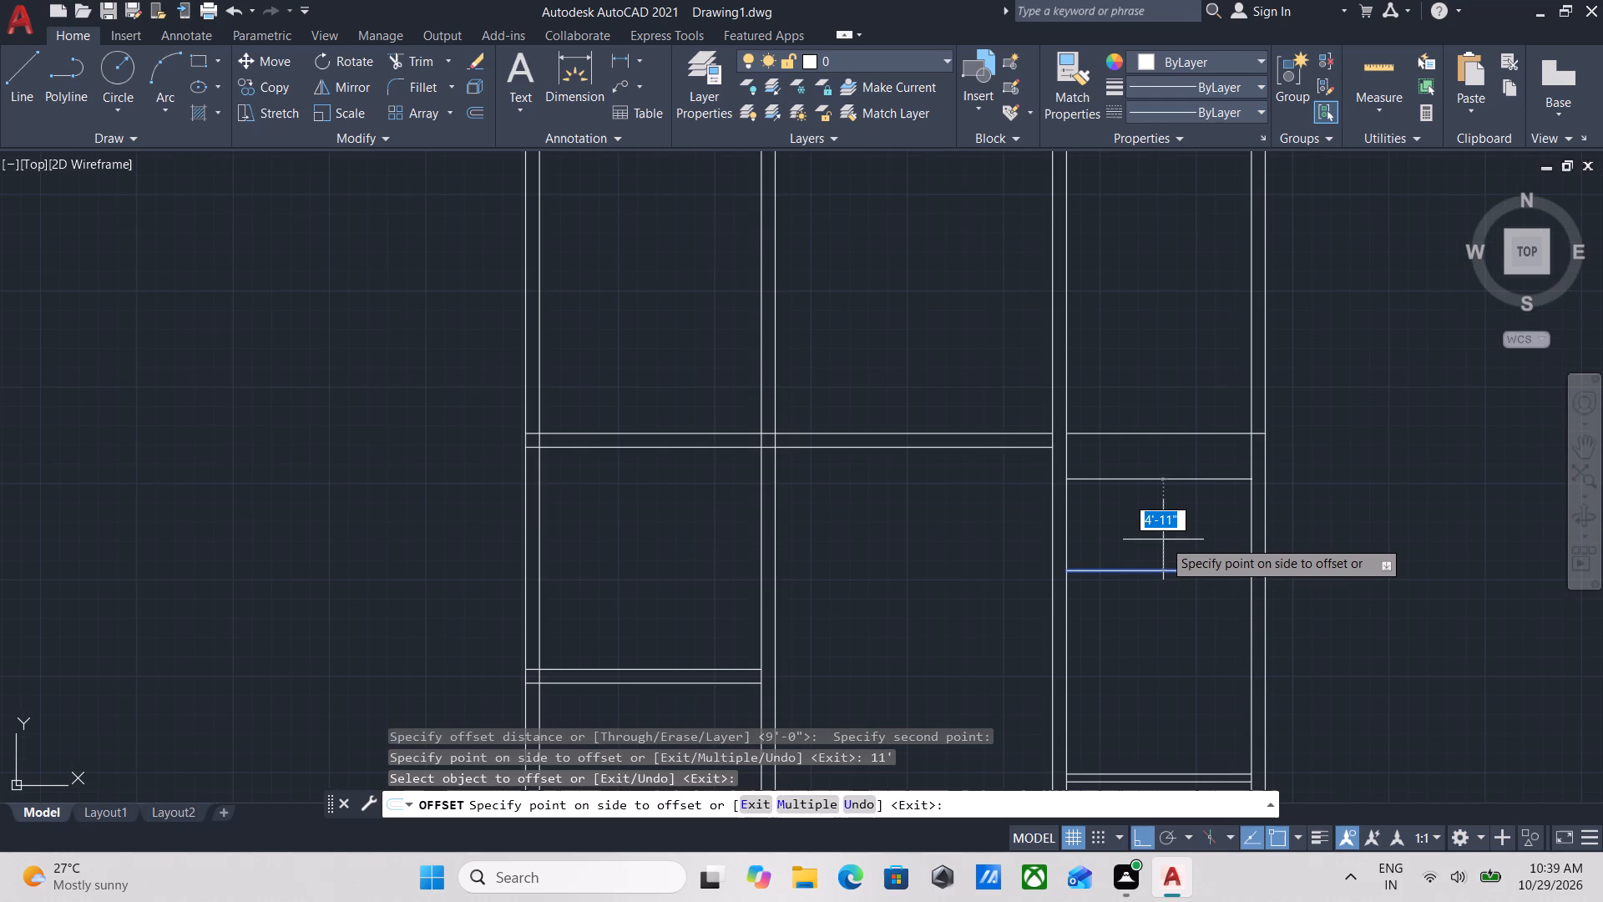
{"action": "key", "text": "9"}
{"action": "key", "text": "Return"}
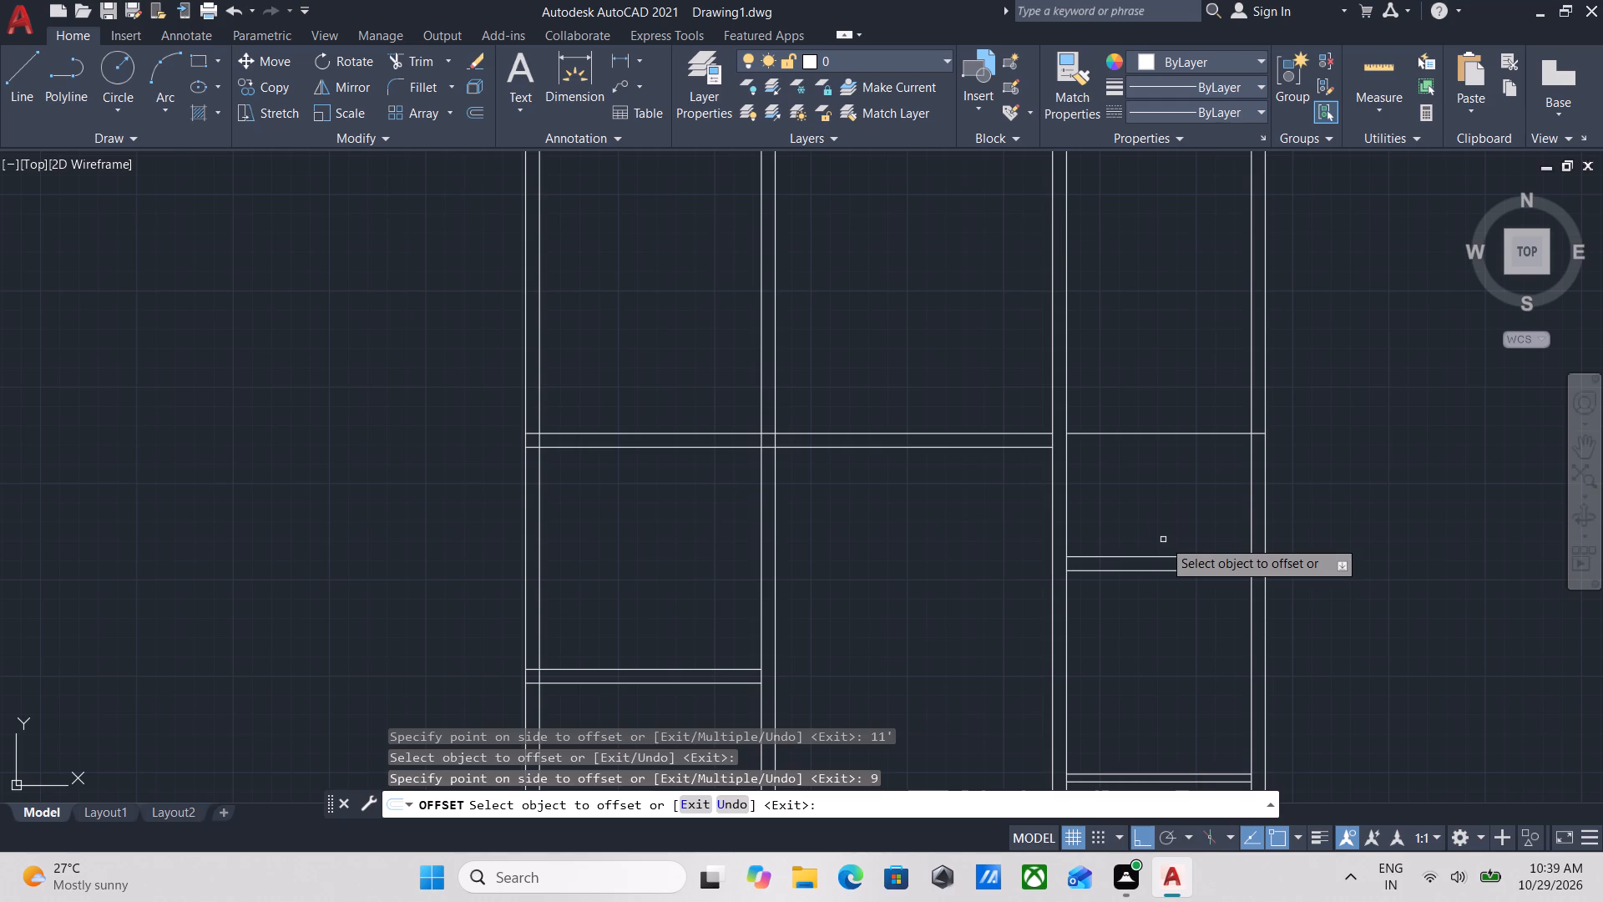
{"action": "key", "text": "Escape"}
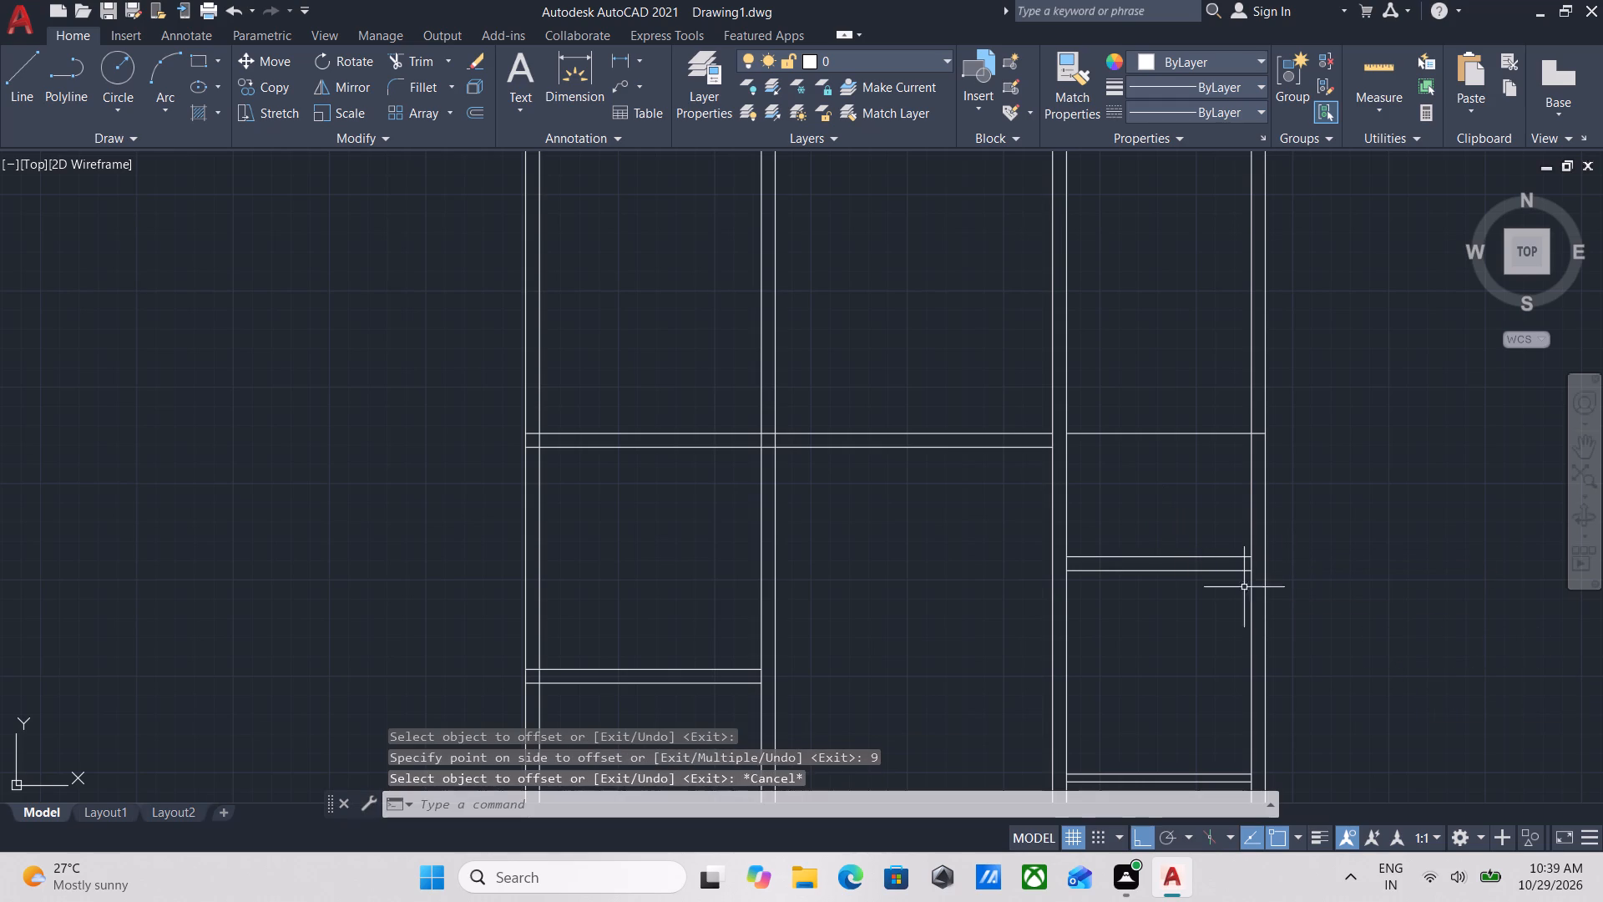
Extend the new east bay cross wall's upper line east to the outer line of the east wall.
{"action": "scroll", "coordinate": [1219, 604], "scroll_direction": "up", "scroll_amount": 1}
{"action": "type", "text": "ex"}
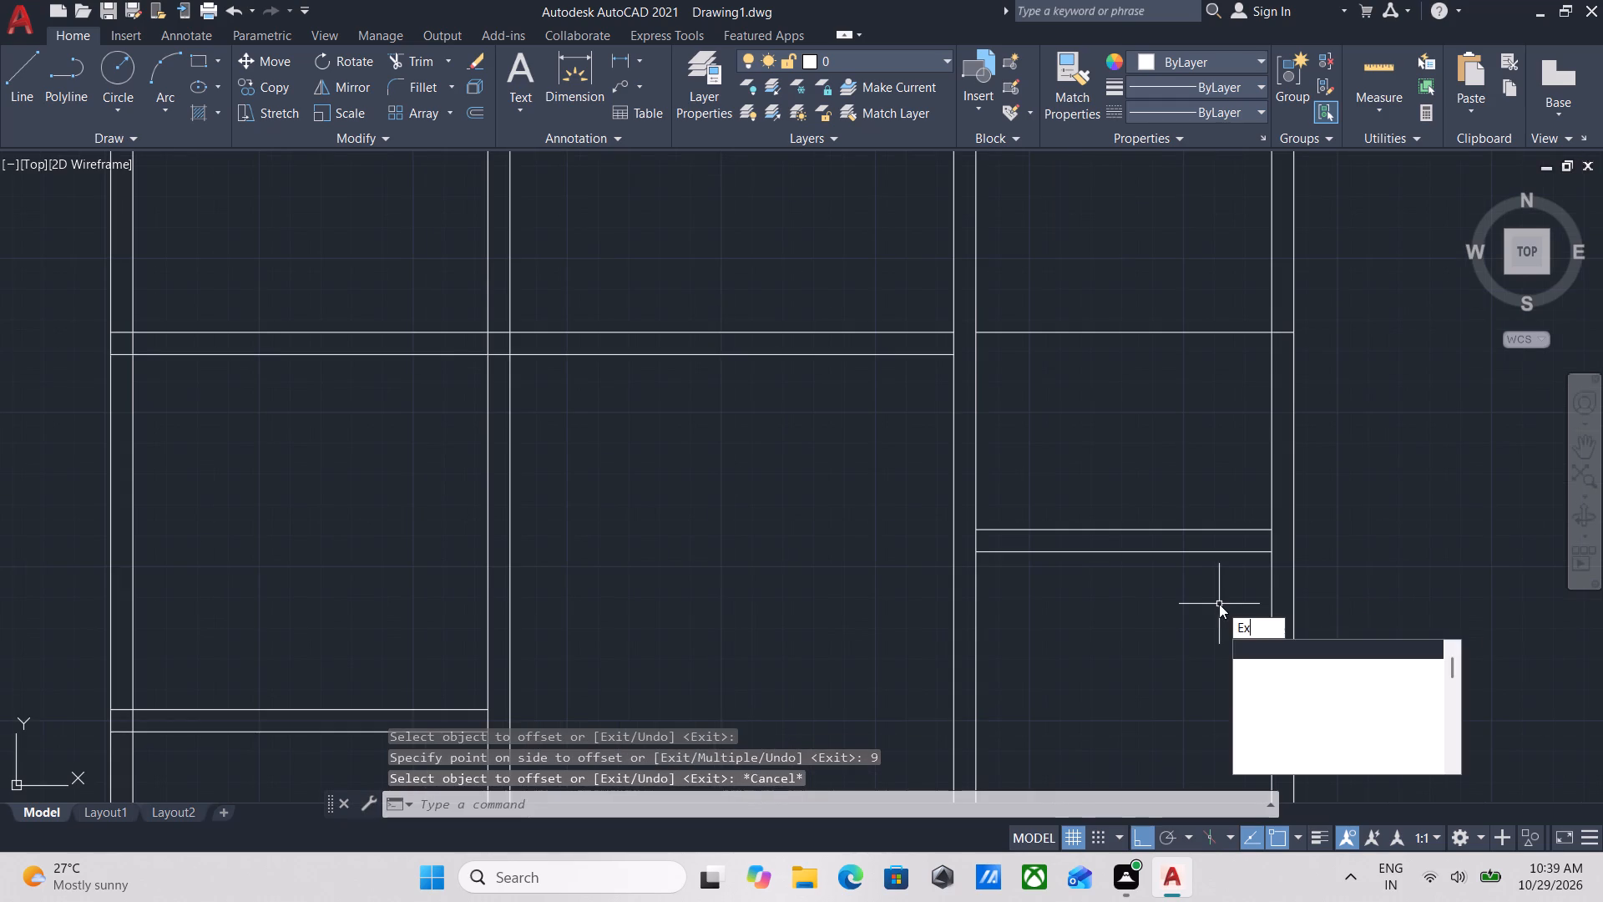
{"action": "key", "text": "Return"}
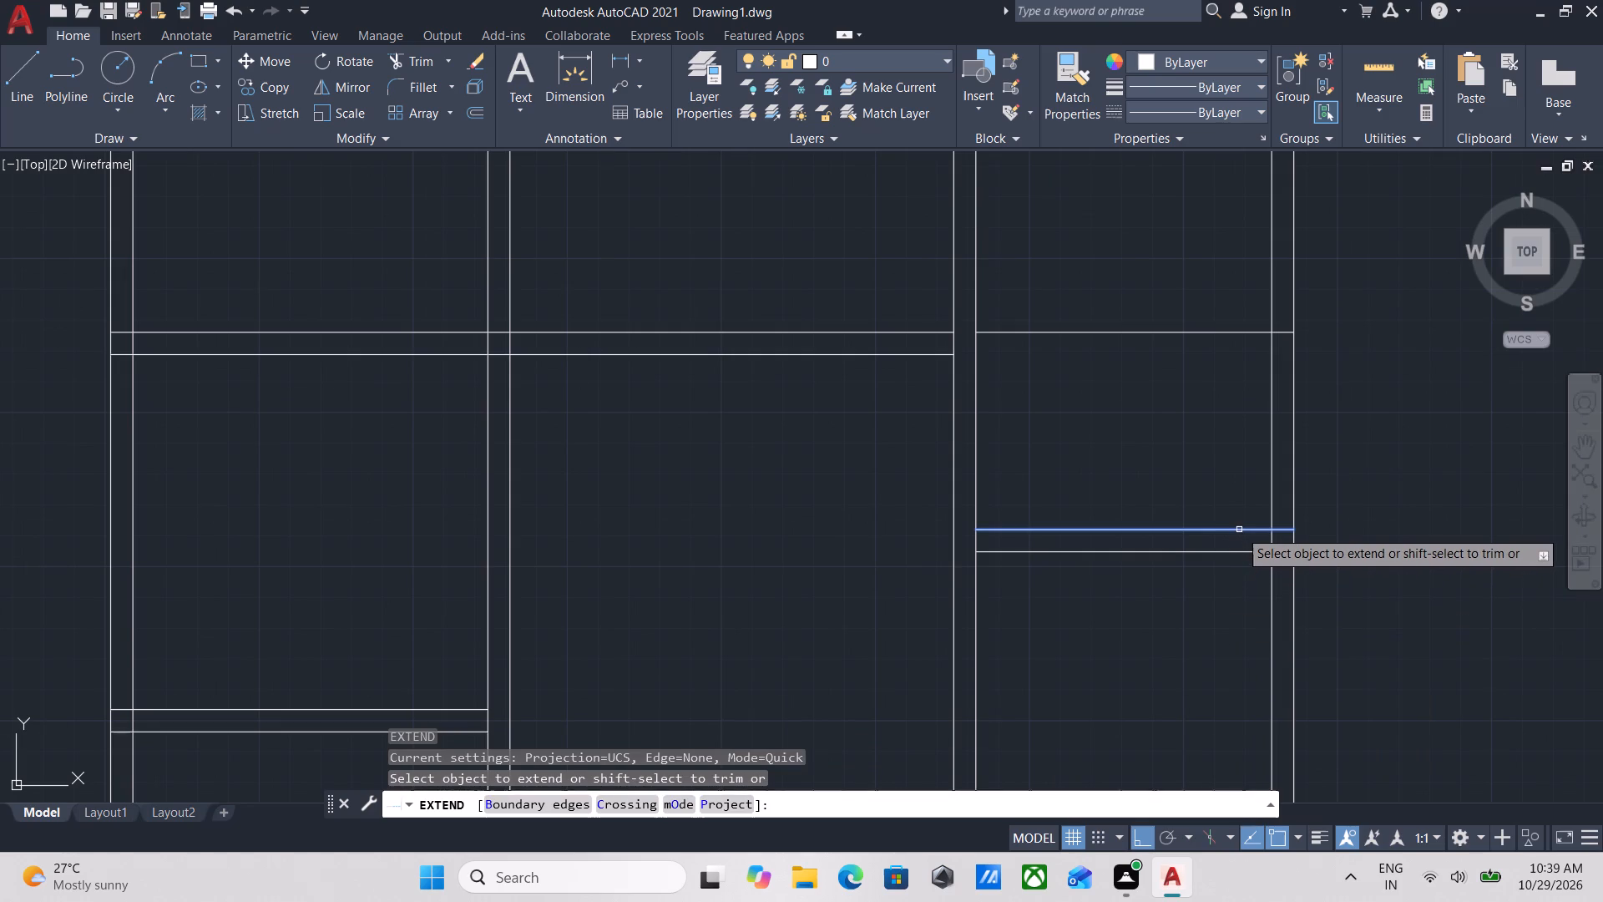
{"action": "left_click", "coordinate": [1239, 530]}
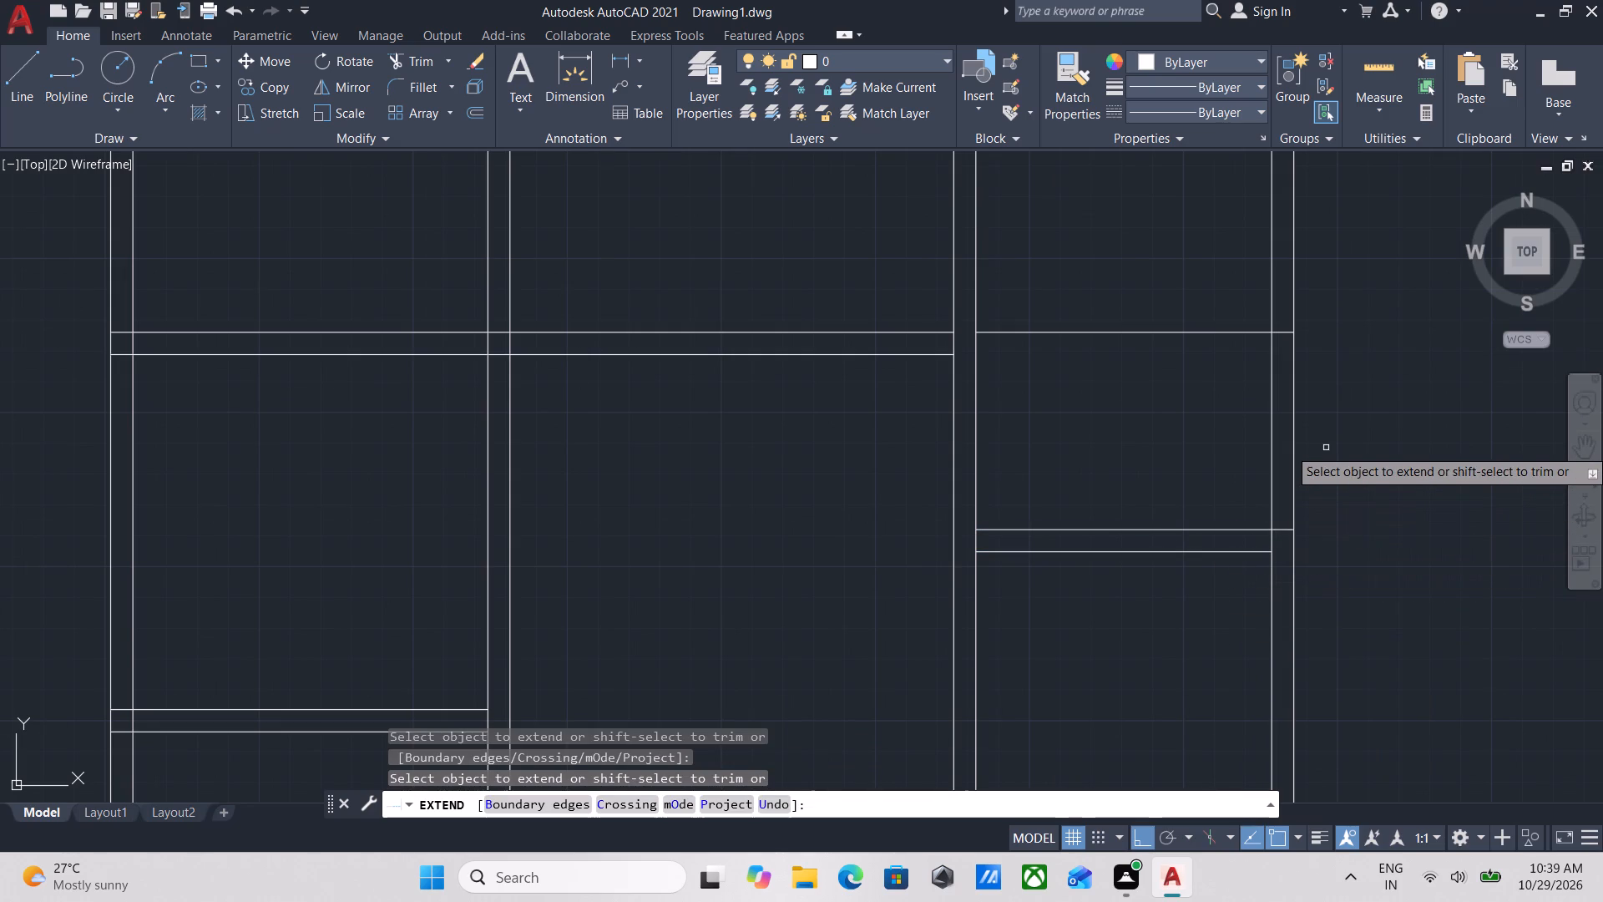
{"action": "key", "text": "Escape"}
Trim both lines of the east outer wall where they run north past the long horizontal wall line above the new cross wall.
{"action": "middle_click_drag", "start_coordinate": [1326, 448], "coordinate": [1323, 472]}
{"action": "type", "text": "tr"}
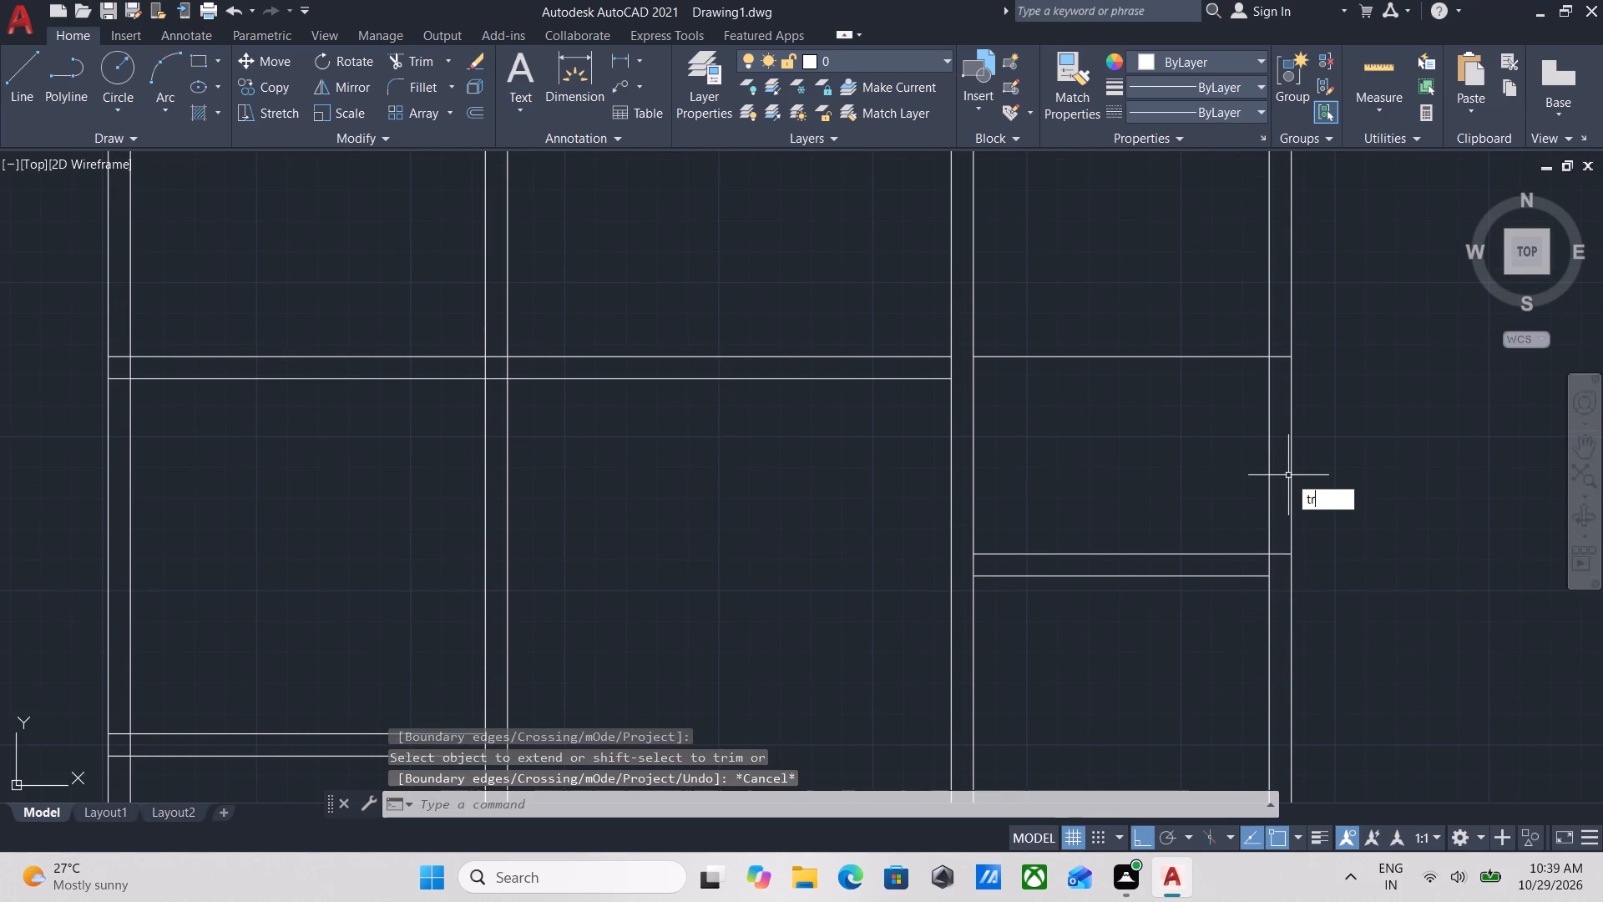
{"action": "key", "text": "Return"}
{"action": "left_click", "coordinate": [1357, 305]}
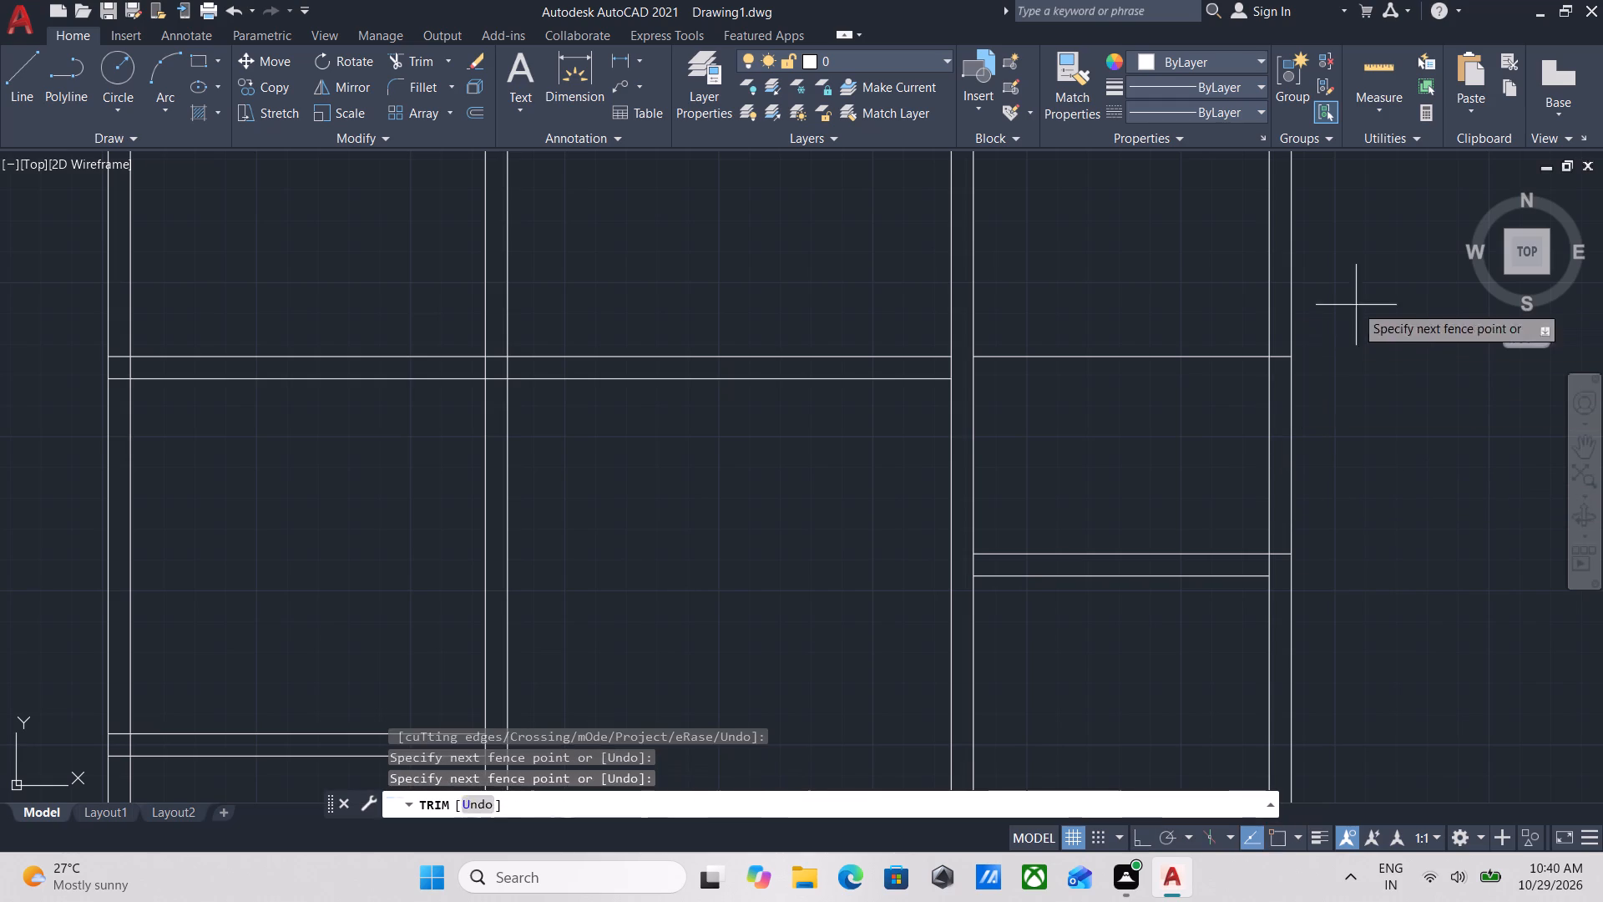
{"action": "left_click", "coordinate": [1175, 294]}
{"action": "middle_click_drag", "start_coordinate": [1053, 393], "coordinate": [1171, 448]}
{"action": "key", "text": "Escape"}
Extend the north wall's upper line from the central bay across the wall between the central and east bays.
{"action": "scroll", "coordinate": [999, 448], "scroll_direction": "down", "scroll_amount": 1}
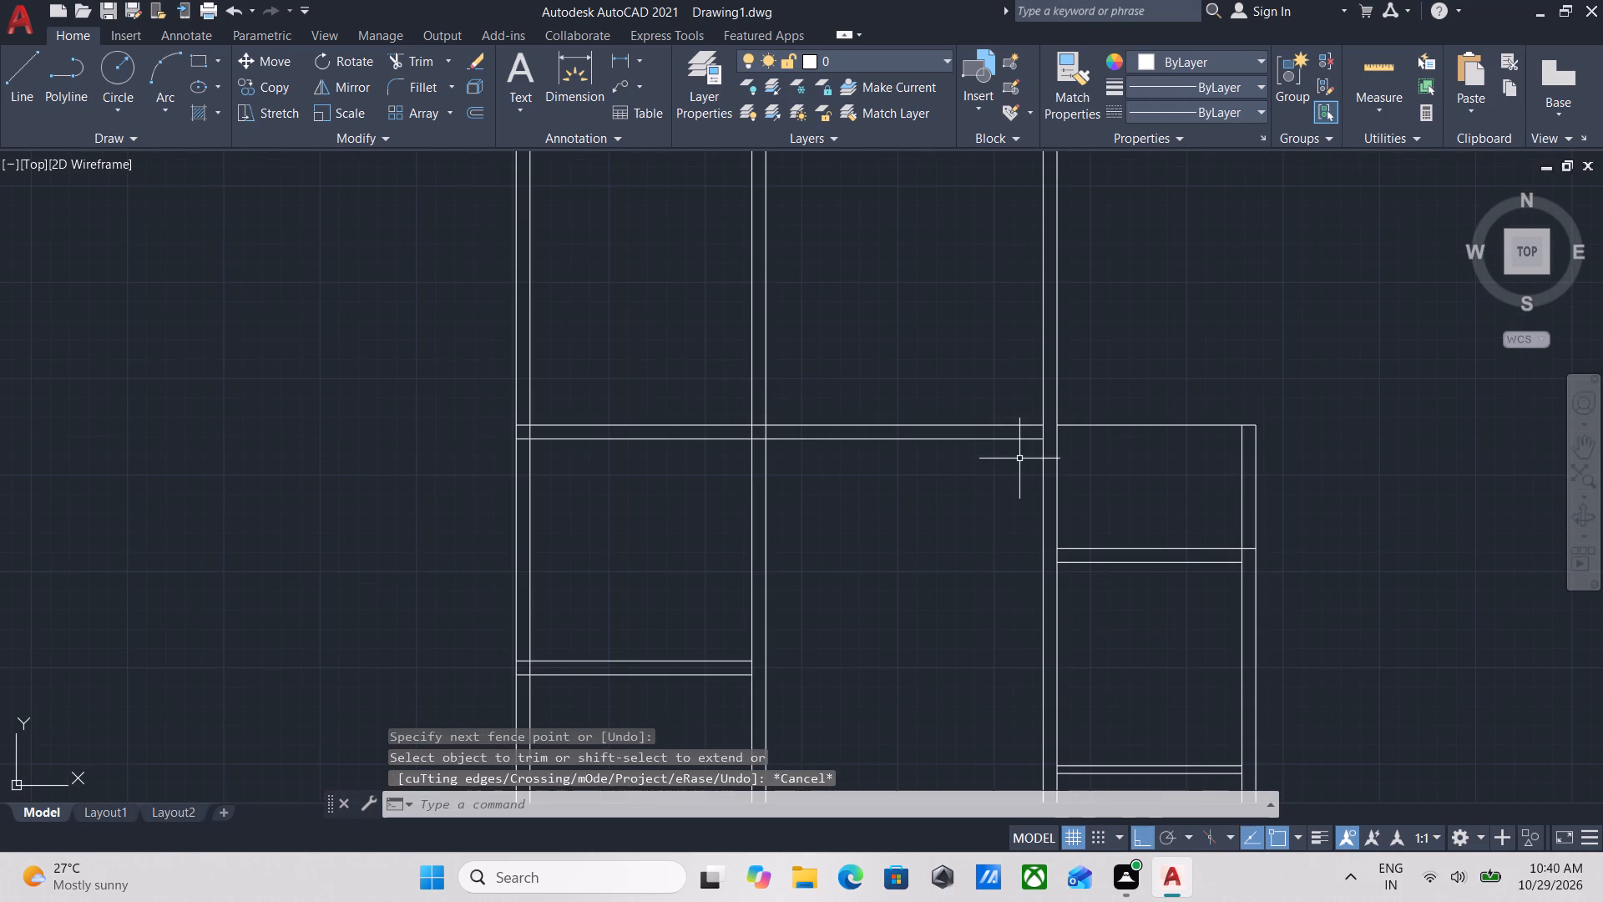
{"action": "type", "text": "ex"}
{"action": "key", "text": "Return"}
{"action": "left_click", "coordinate": [1015, 426]}
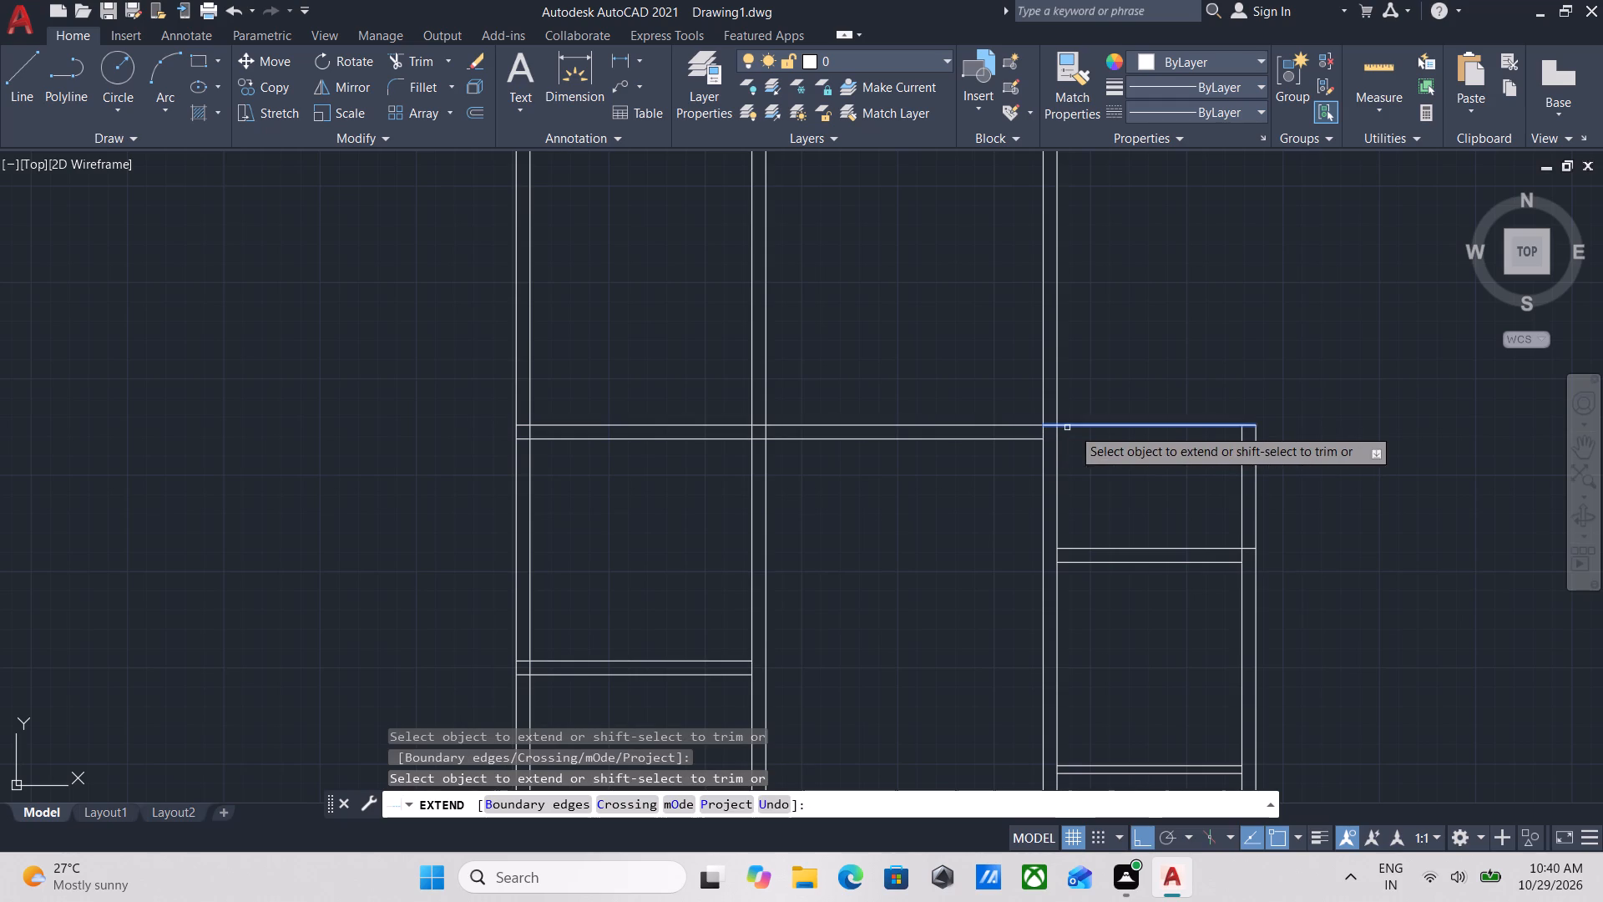
{"action": "key", "text": "Escape"}
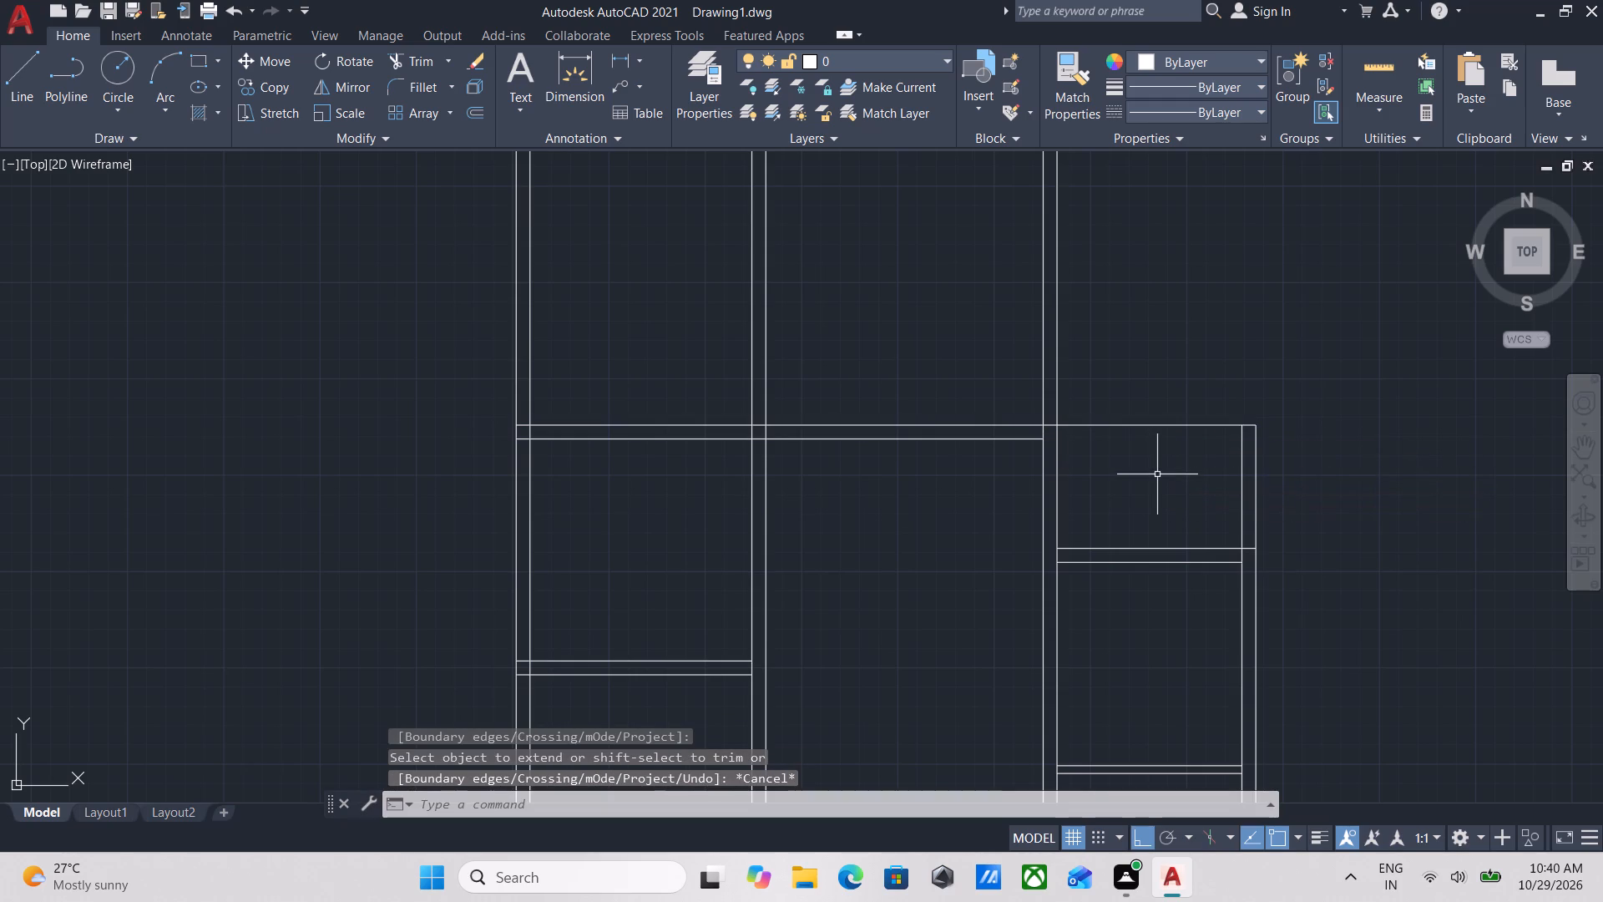
Trim the remaining vertical wall lines of the west and central bays that project north of the north wall's upper line.
{"action": "middle_click", "coordinate": [1157, 474]}
{"action": "scroll", "coordinate": [1157, 474], "scroll_direction": "down", "scroll_amount": 1}
{"action": "middle_click_drag", "start_coordinate": [1177, 360], "coordinate": [1208, 405]}
{"action": "type", "text": "tr"}
{"action": "key", "text": "Return"}
{"action": "left_click", "coordinate": [1203, 405]}
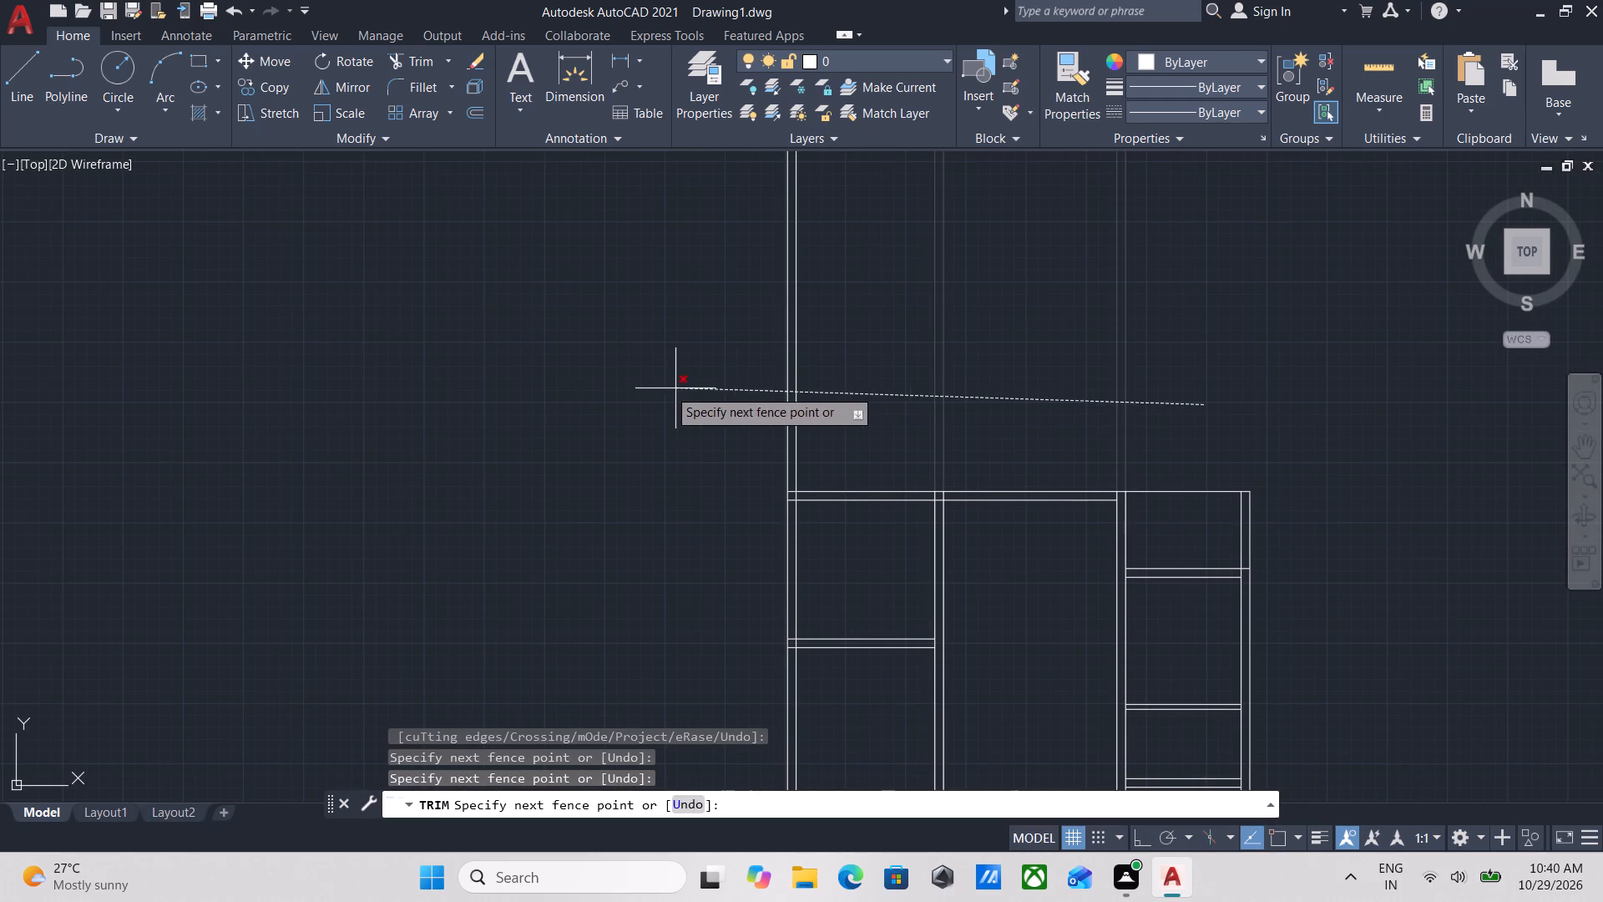
{"action": "left_click", "coordinate": [636, 388]}
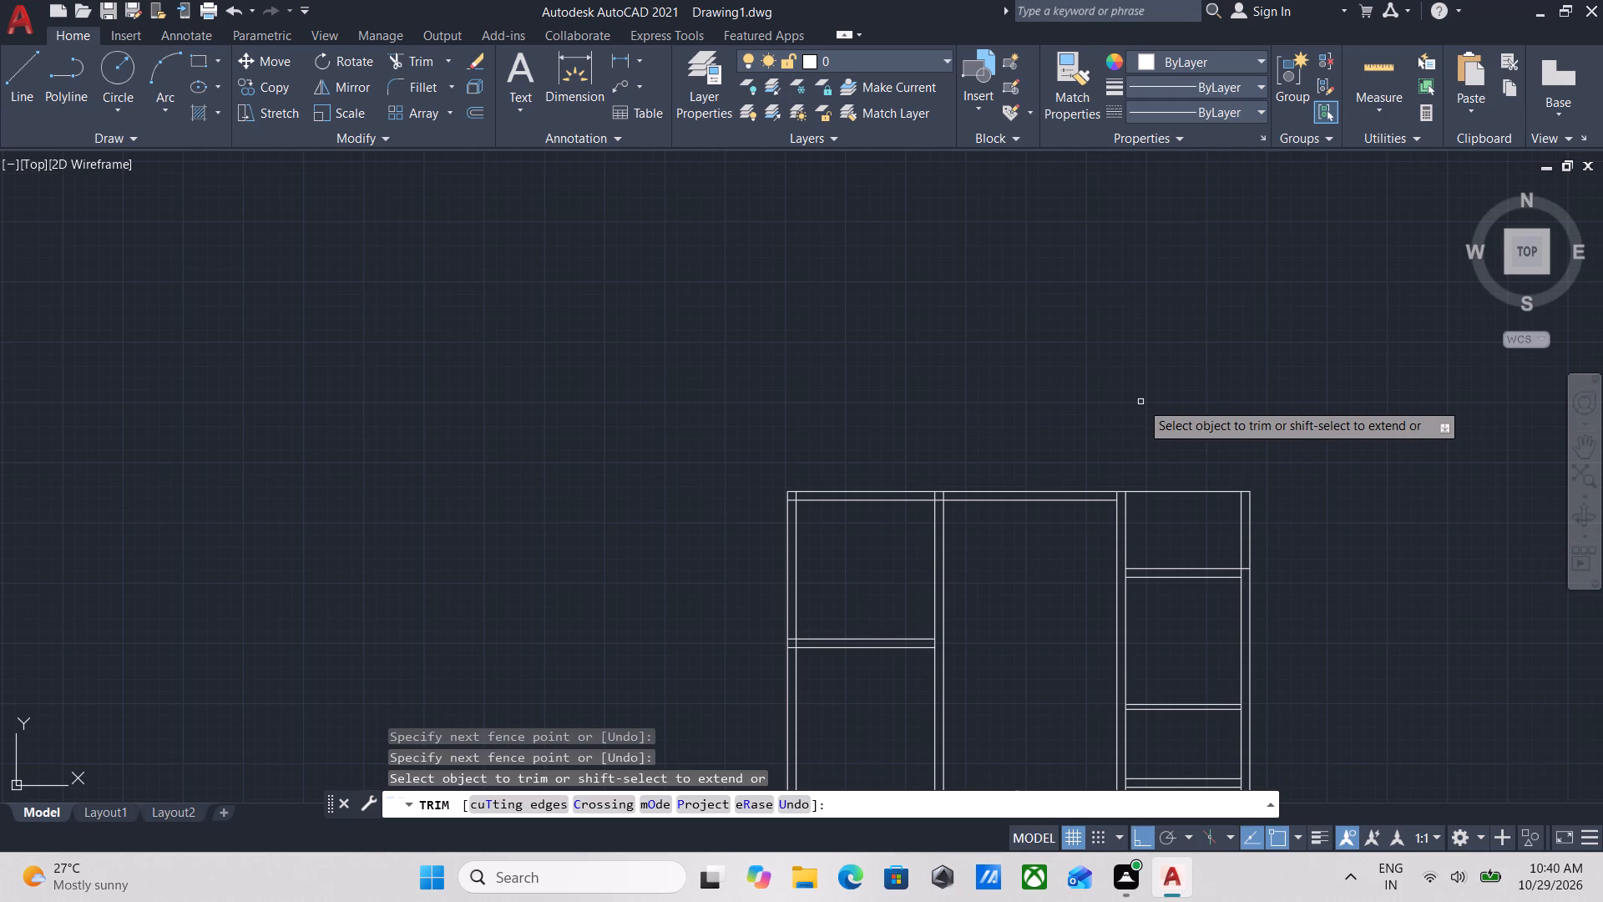
{"action": "key", "text": "Escape"}
Examine the trimmed north end of the plan and the east bay's cross walls and wall junctions.
{"action": "scroll", "coordinate": [1211, 598], "scroll_direction": "up", "scroll_amount": 2}
{"action": "scroll", "coordinate": [1211, 475], "scroll_direction": "down", "scroll_amount": 1}
{"action": "middle_click", "coordinate": [1211, 475]}
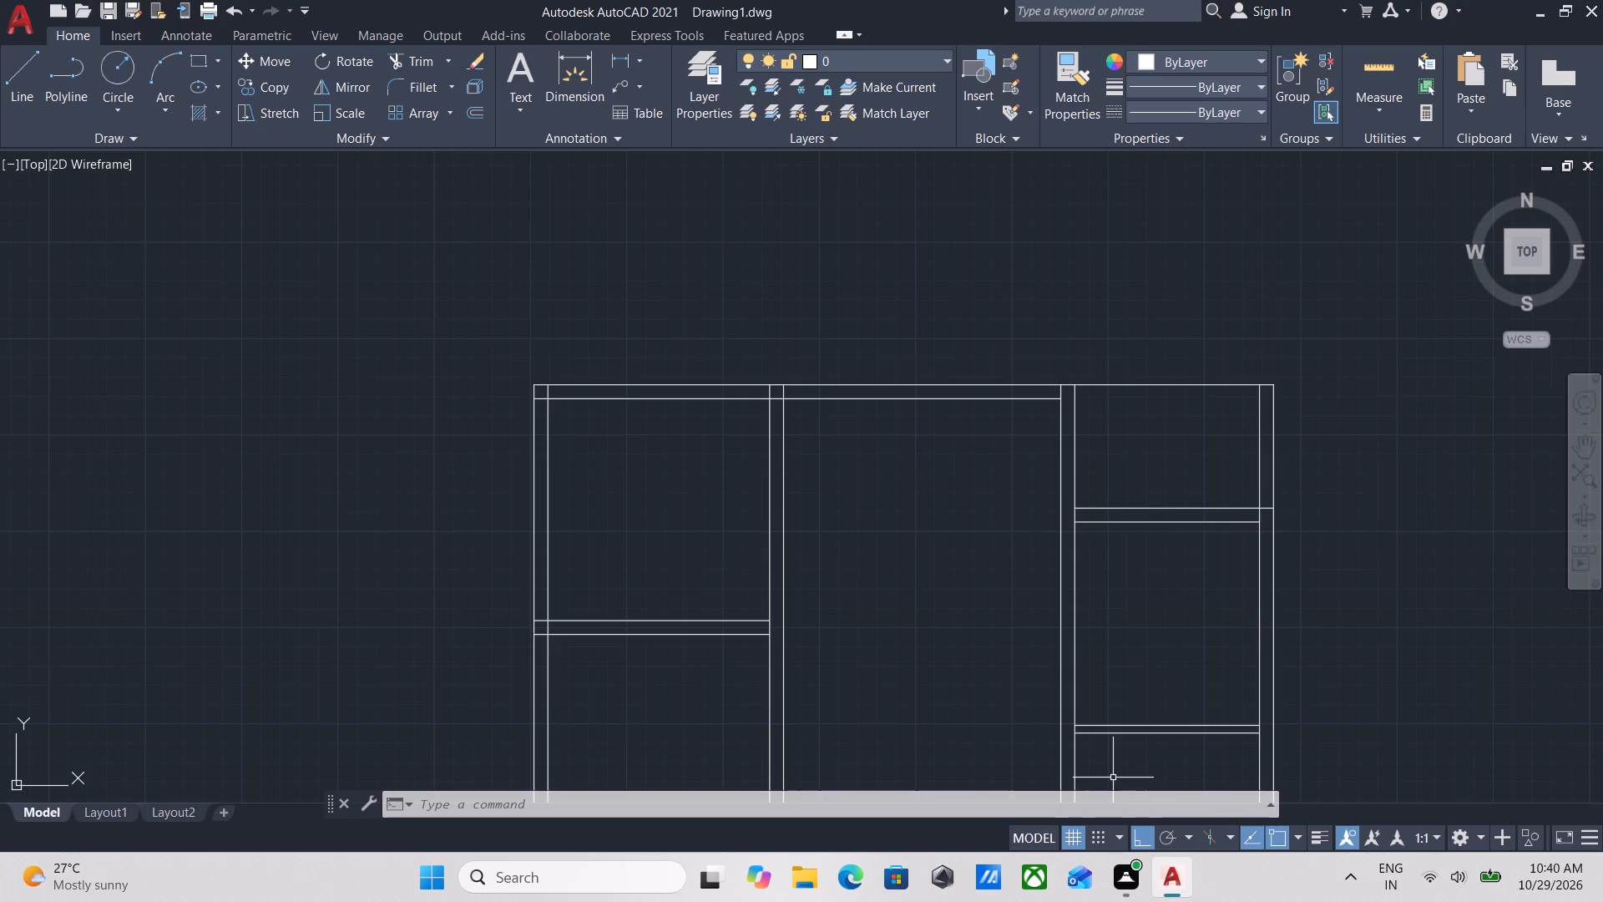
{"action": "scroll", "coordinate": [1303, 549], "scroll_direction": "down", "scroll_amount": 2}
{"action": "scroll", "coordinate": [1242, 634], "scroll_direction": "up", "scroll_amount": 2}
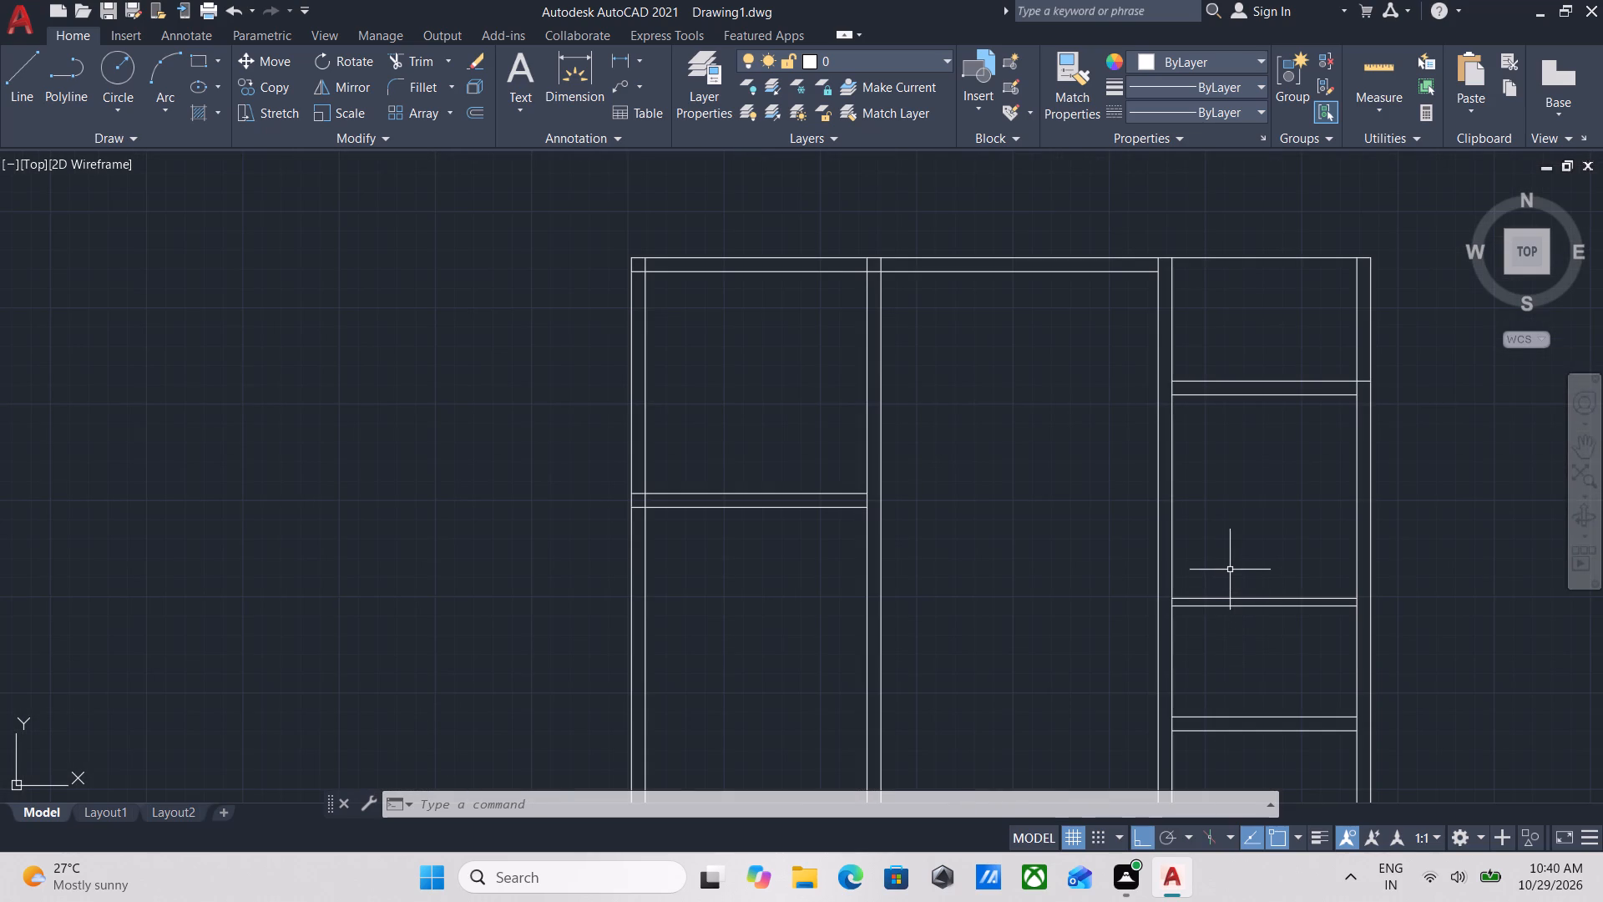
{"action": "scroll", "coordinate": [1257, 551], "scroll_direction": "up", "scroll_amount": 2}
{"action": "scroll", "coordinate": [1257, 551], "scroll_direction": "down", "scroll_amount": 2}
{"action": "middle_click_drag", "start_coordinate": [1257, 551], "coordinate": [1286, 667]}
{"action": "scroll", "coordinate": [1213, 449], "scroll_direction": "up", "scroll_amount": 3}
{"action": "scroll", "coordinate": [1215, 441], "scroll_direction": "down", "scroll_amount": 2}
{"action": "middle_click_drag", "start_coordinate": [1215, 441], "coordinate": [1178, 482]}
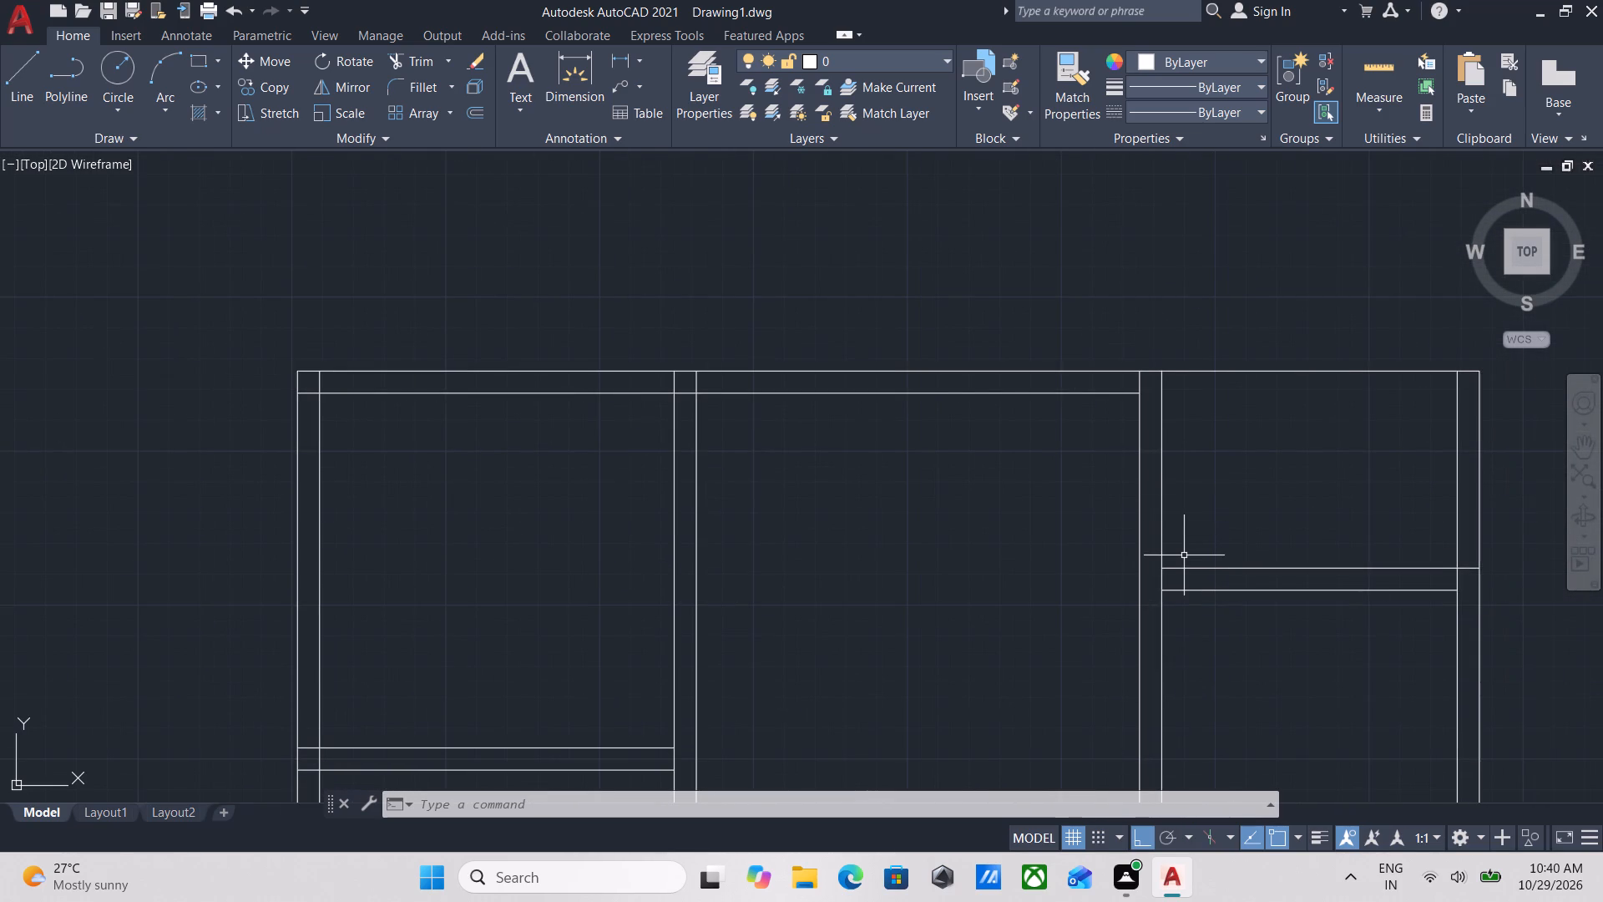
Draw a short line across the wall between the central and east bays, continuing the new cross wall's lower line west.
{"action": "scroll", "coordinate": [1171, 573], "scroll_direction": "up", "scroll_amount": 2}
{"action": "scroll", "coordinate": [1171, 601], "scroll_direction": "down", "scroll_amount": 1}
{"action": "middle_click_drag", "start_coordinate": [1171, 601], "coordinate": [1110, 611]}
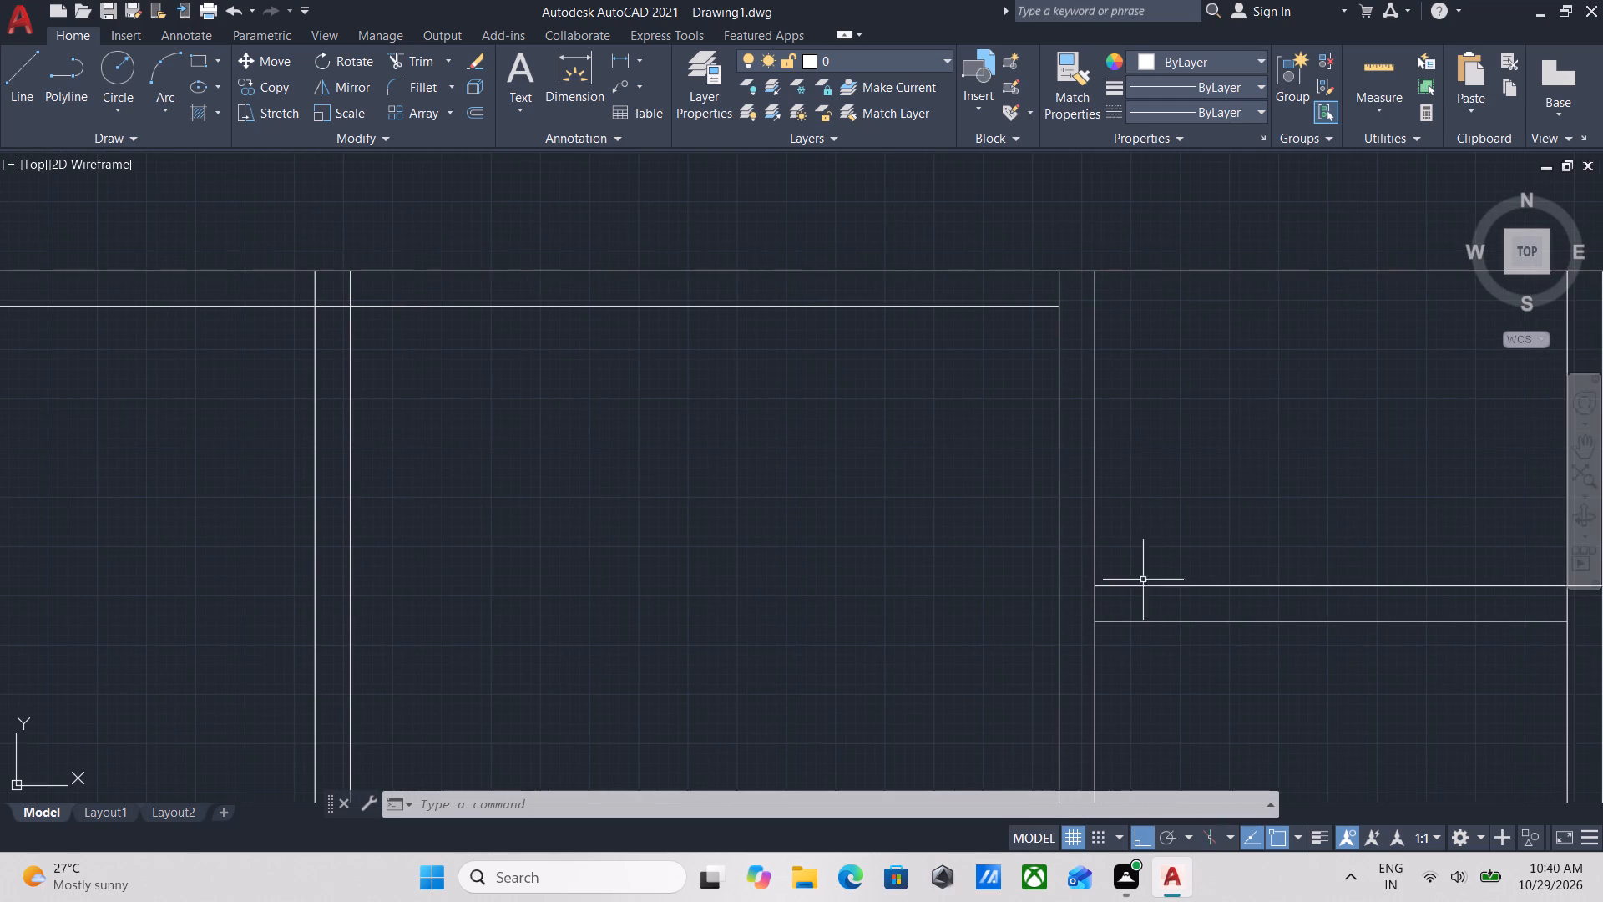
{"action": "key", "text": "l"}
{"action": "key", "text": "Return"}
{"action": "left_click", "coordinate": [1098, 623]}
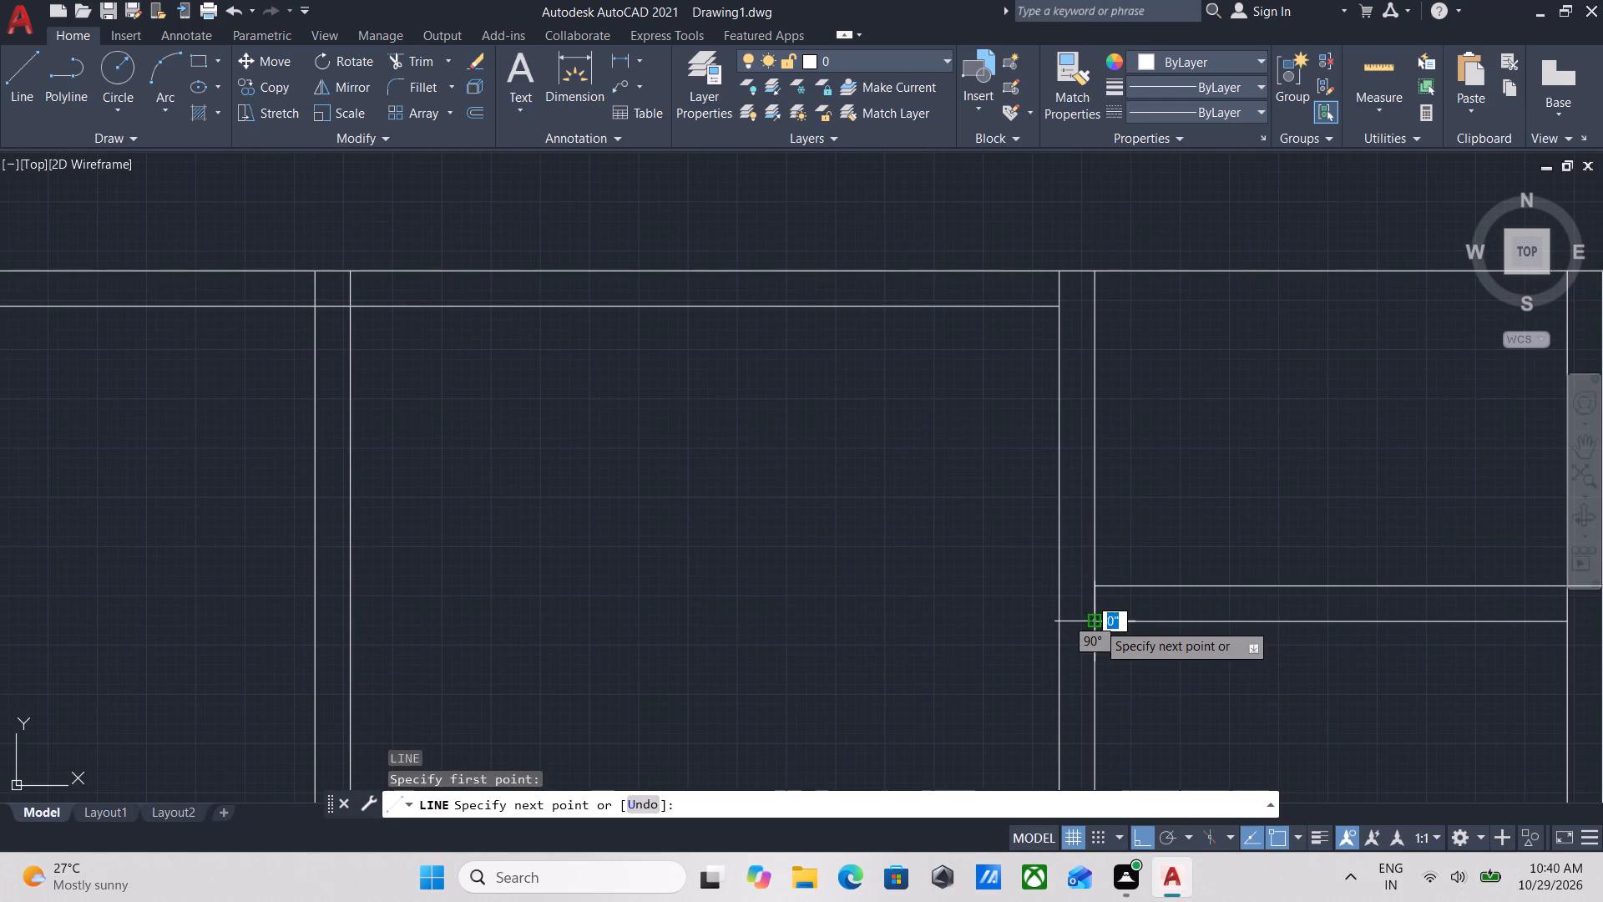
{"action": "left_click", "coordinate": [1056, 622]}
{"action": "key", "text": "Escape"}
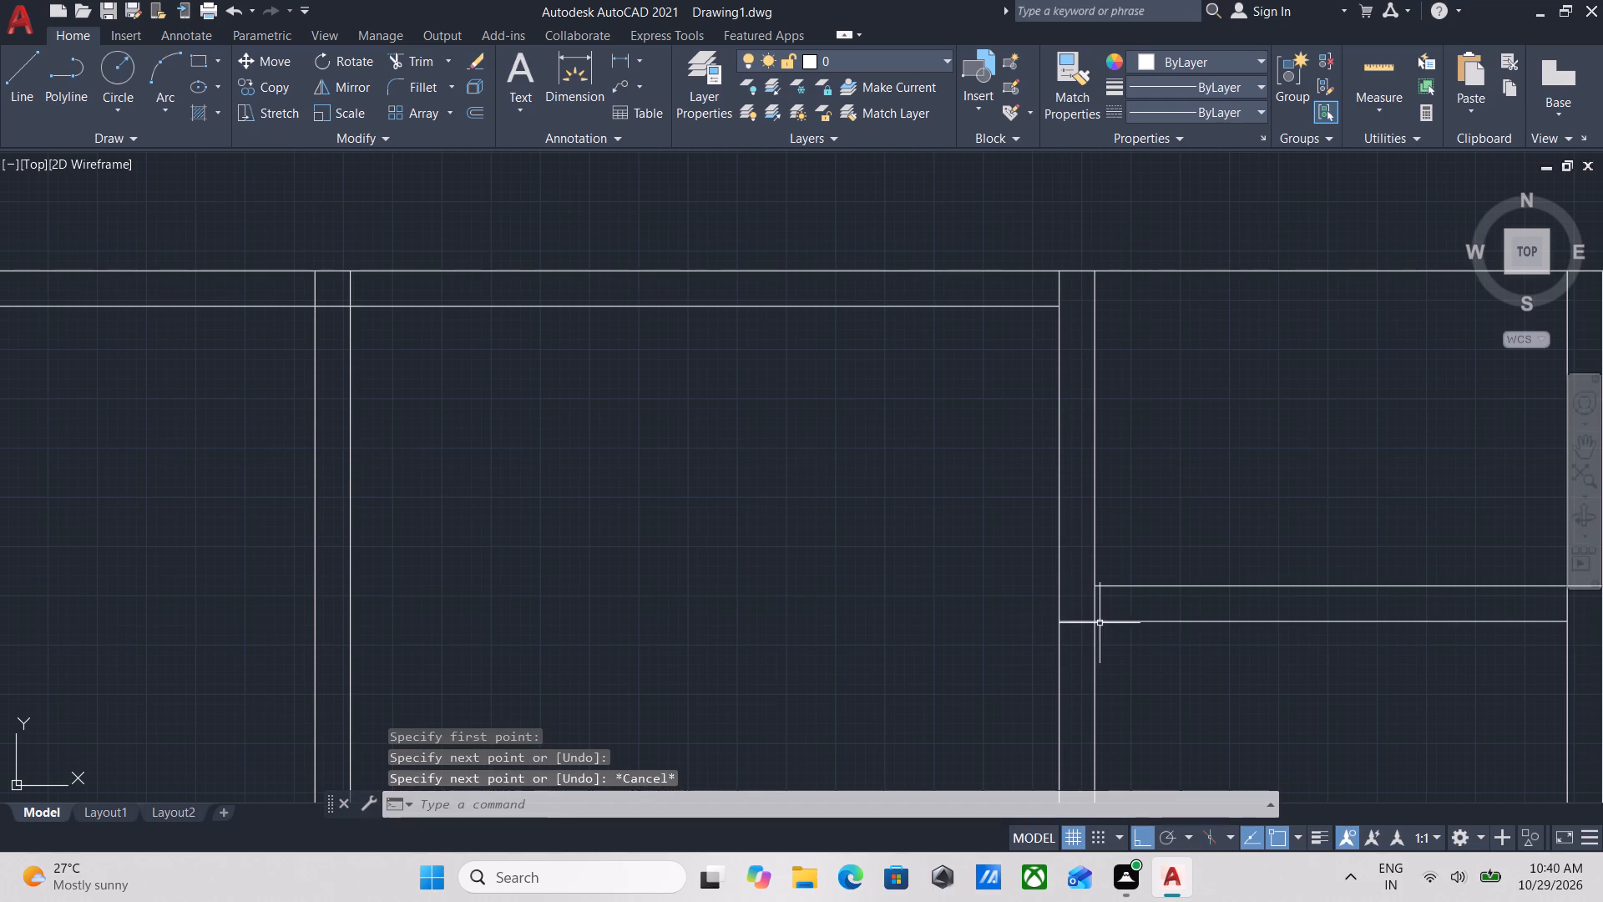
Draw a short line across the wall between the central and east bays, continuing the new cross wall's upper line west.
{"action": "key", "text": "l"}
{"action": "key", "text": "Return"}
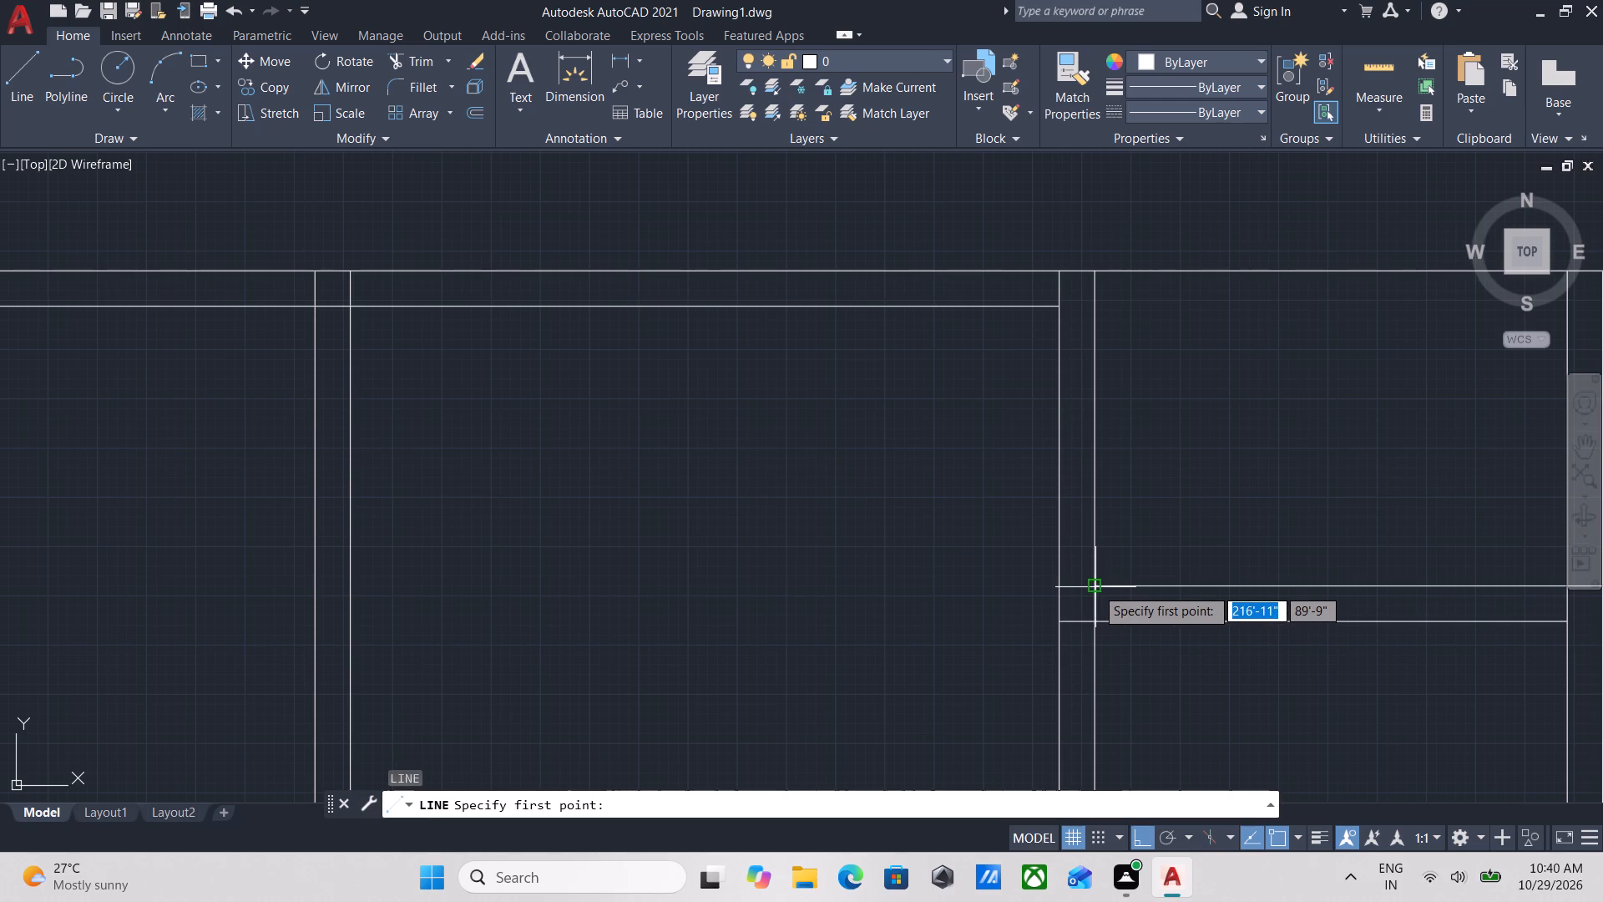
{"action": "left_click", "coordinate": [1095, 586]}
{"action": "left_click", "coordinate": [1059, 586]}
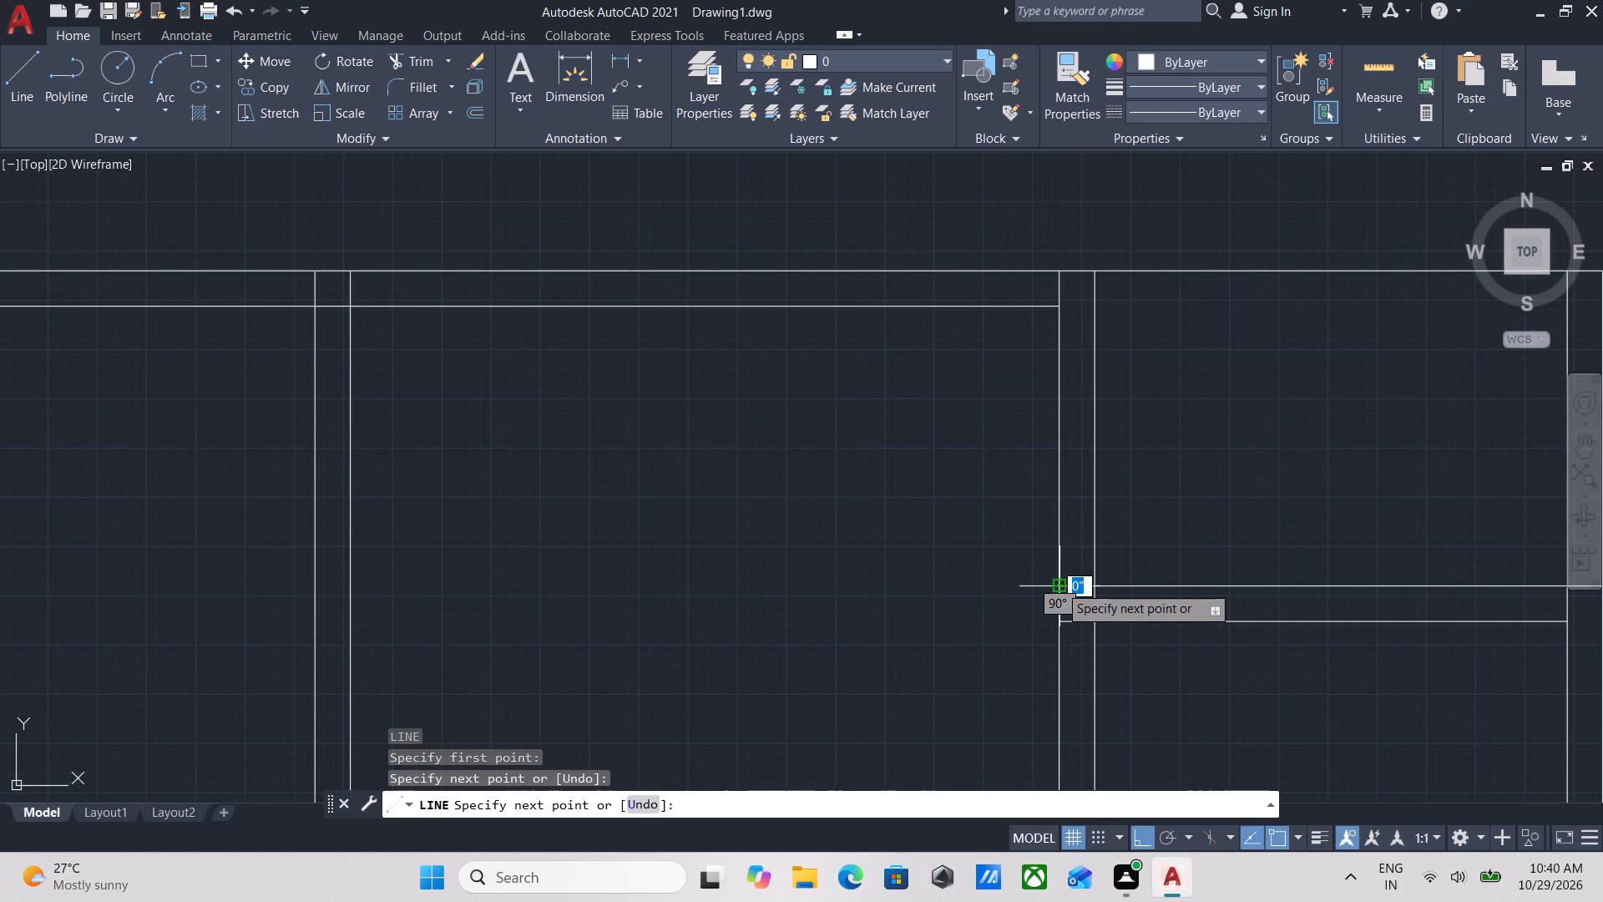
{"action": "key", "text": "Escape"}
Draw a 9" line across the wall between the central and east bays, continuing the north wall's lower line east.
{"action": "key", "text": "l"}
{"action": "key", "text": "Return"}
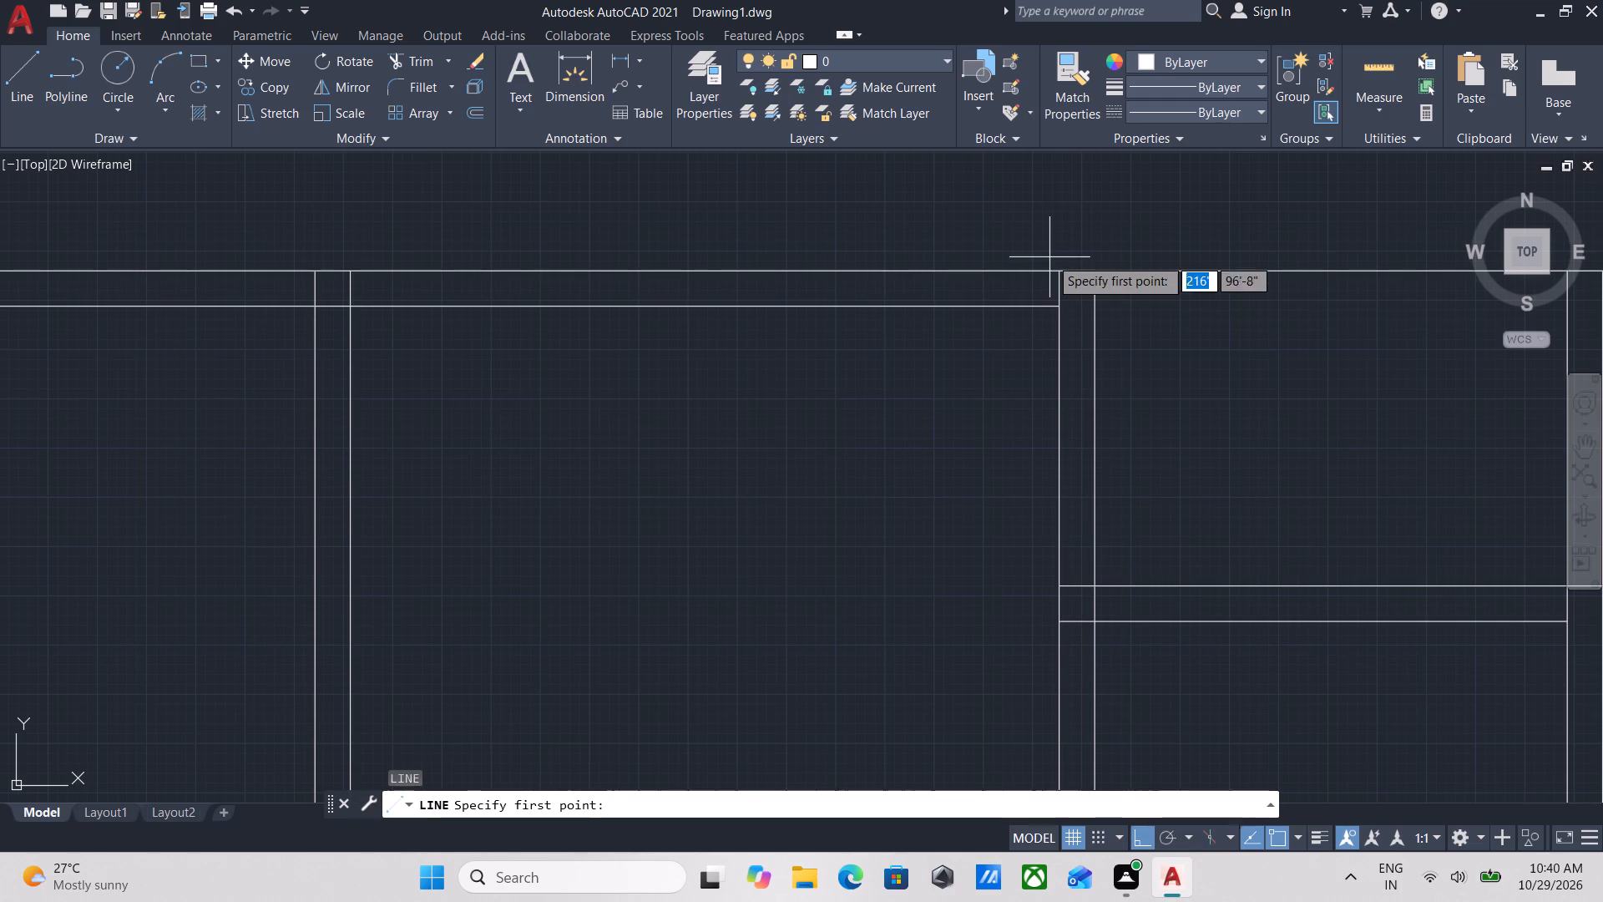
{"action": "left_click", "coordinate": [1055, 304]}
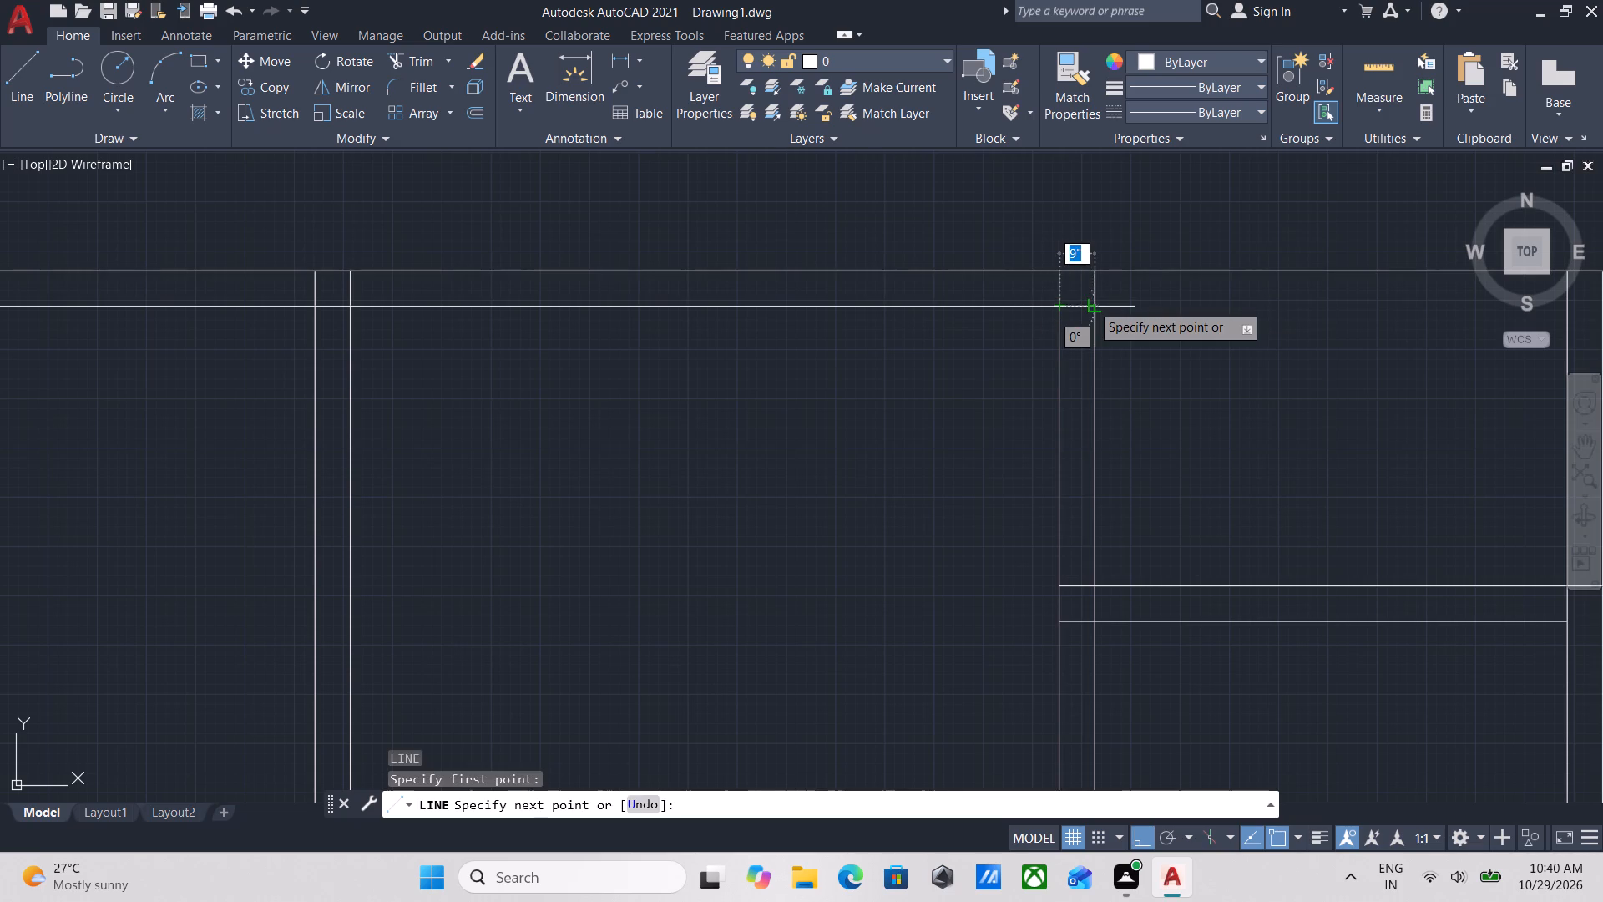
{"action": "left_click", "coordinate": [1092, 303]}
{"action": "key", "text": "Escape"}
Trim the east wall's two vertical lines and the north wall's upper line where they project beyond the east bay's northernmost cross wall.
{"action": "scroll", "coordinate": [1130, 314], "scroll_direction": "down", "scroll_amount": 3}
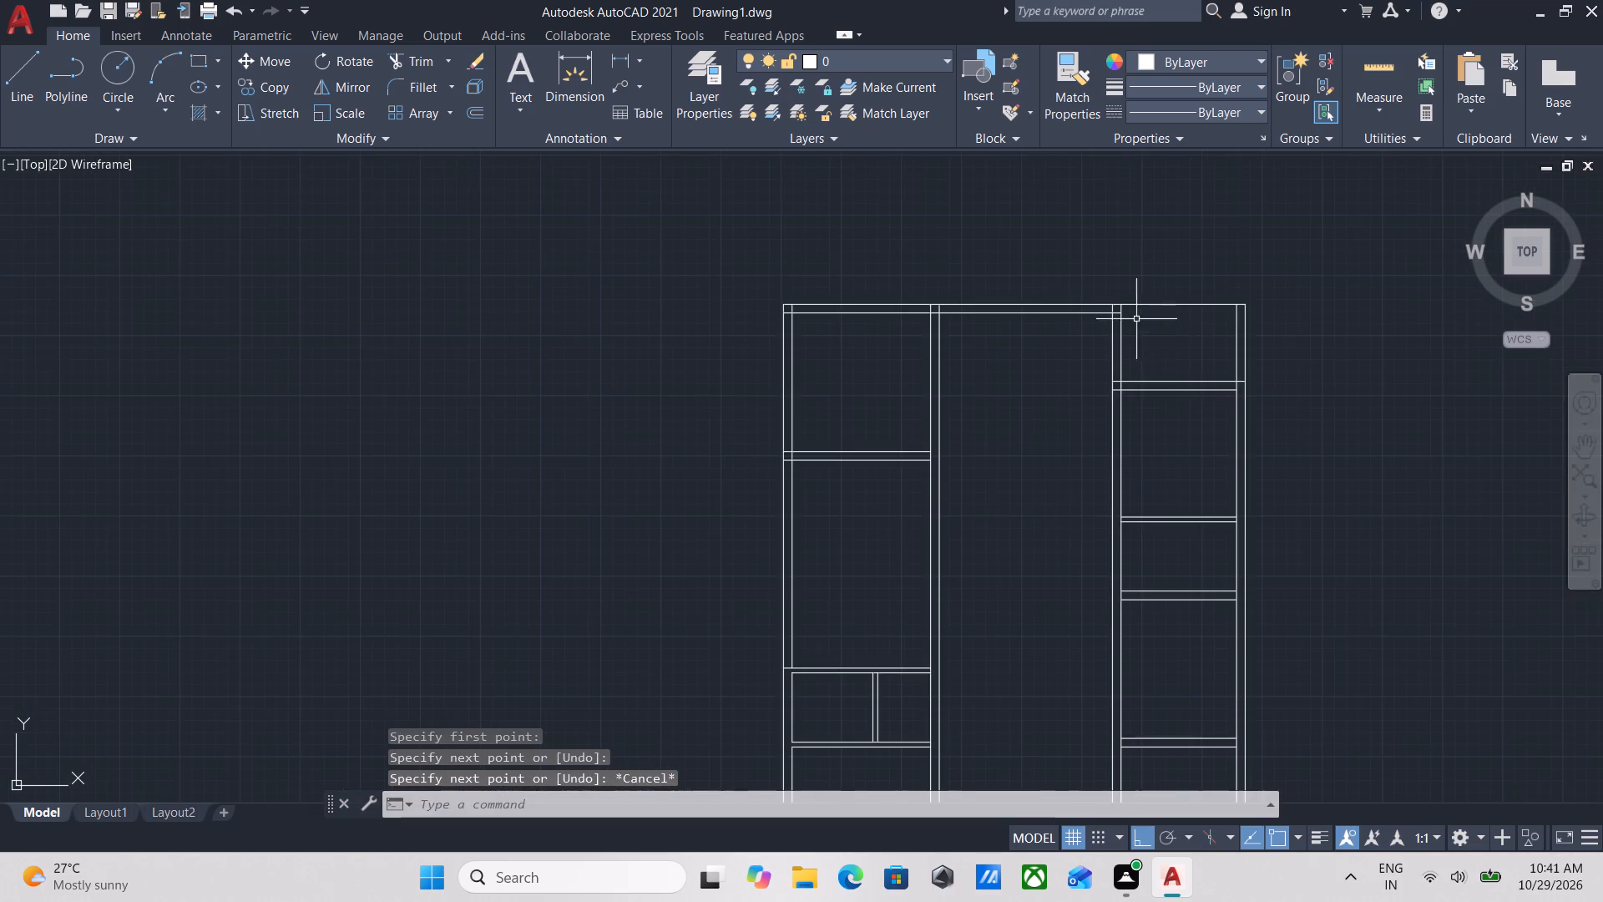
{"action": "scroll", "coordinate": [1152, 535], "scroll_direction": "up", "scroll_amount": 2}
{"action": "scroll", "coordinate": [1206, 407], "scroll_direction": "down", "scroll_amount": 1}
{"action": "middle_click_drag", "start_coordinate": [1206, 407], "coordinate": [1106, 526]}
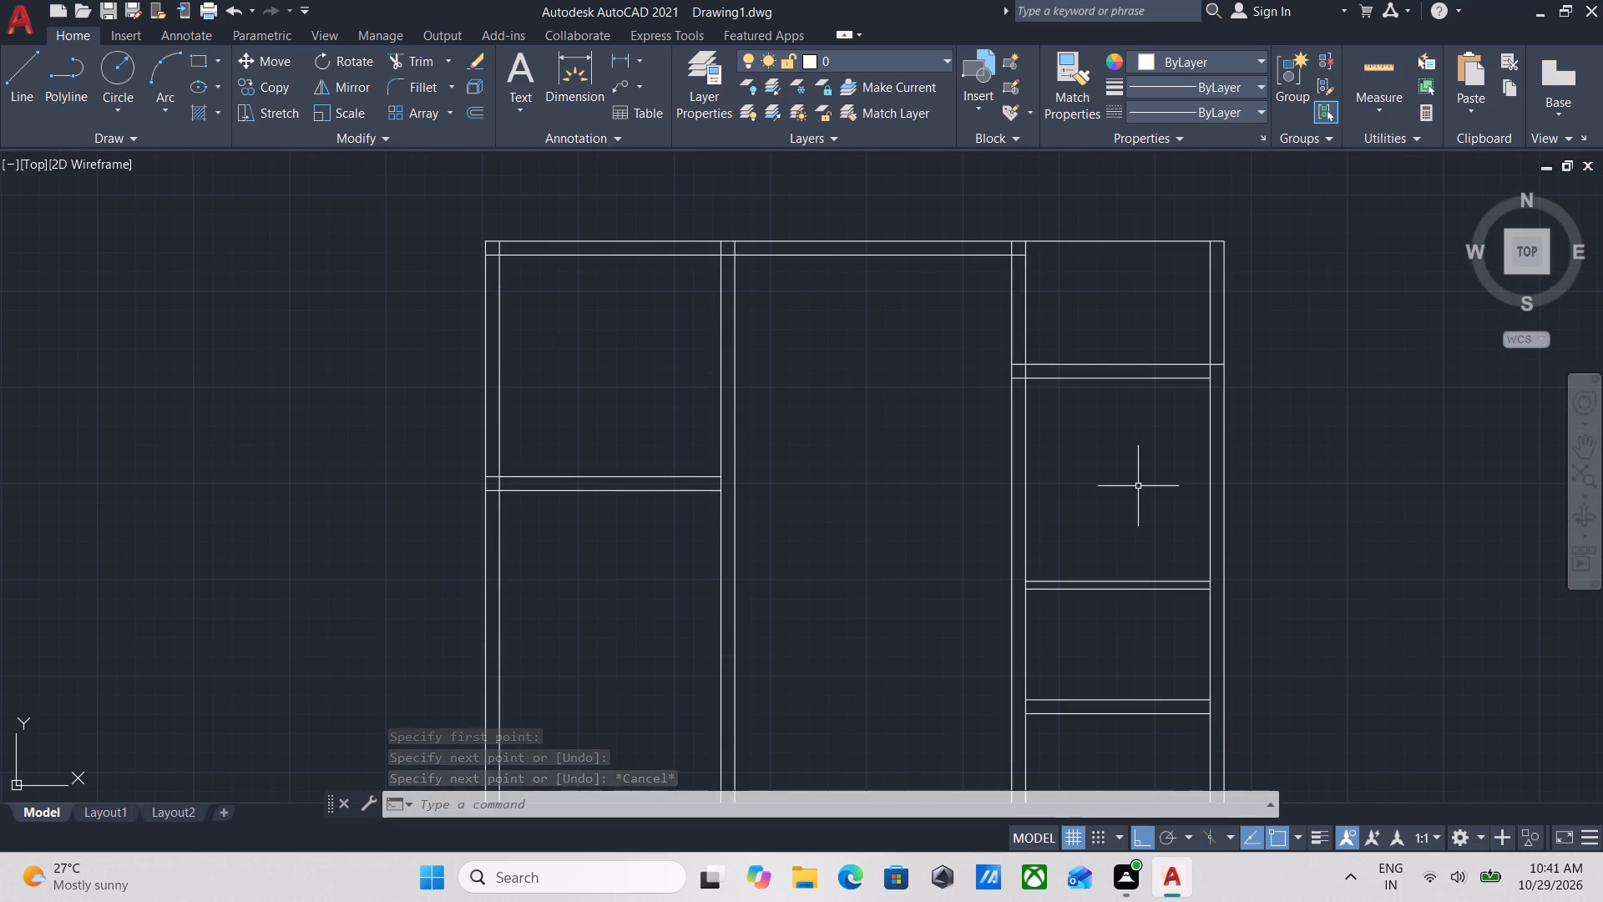
{"action": "middle_click_drag", "start_coordinate": [1248, 371], "coordinate": [1250, 418]}
{"action": "scroll", "coordinate": [1250, 418], "scroll_direction": "down", "scroll_amount": 1}
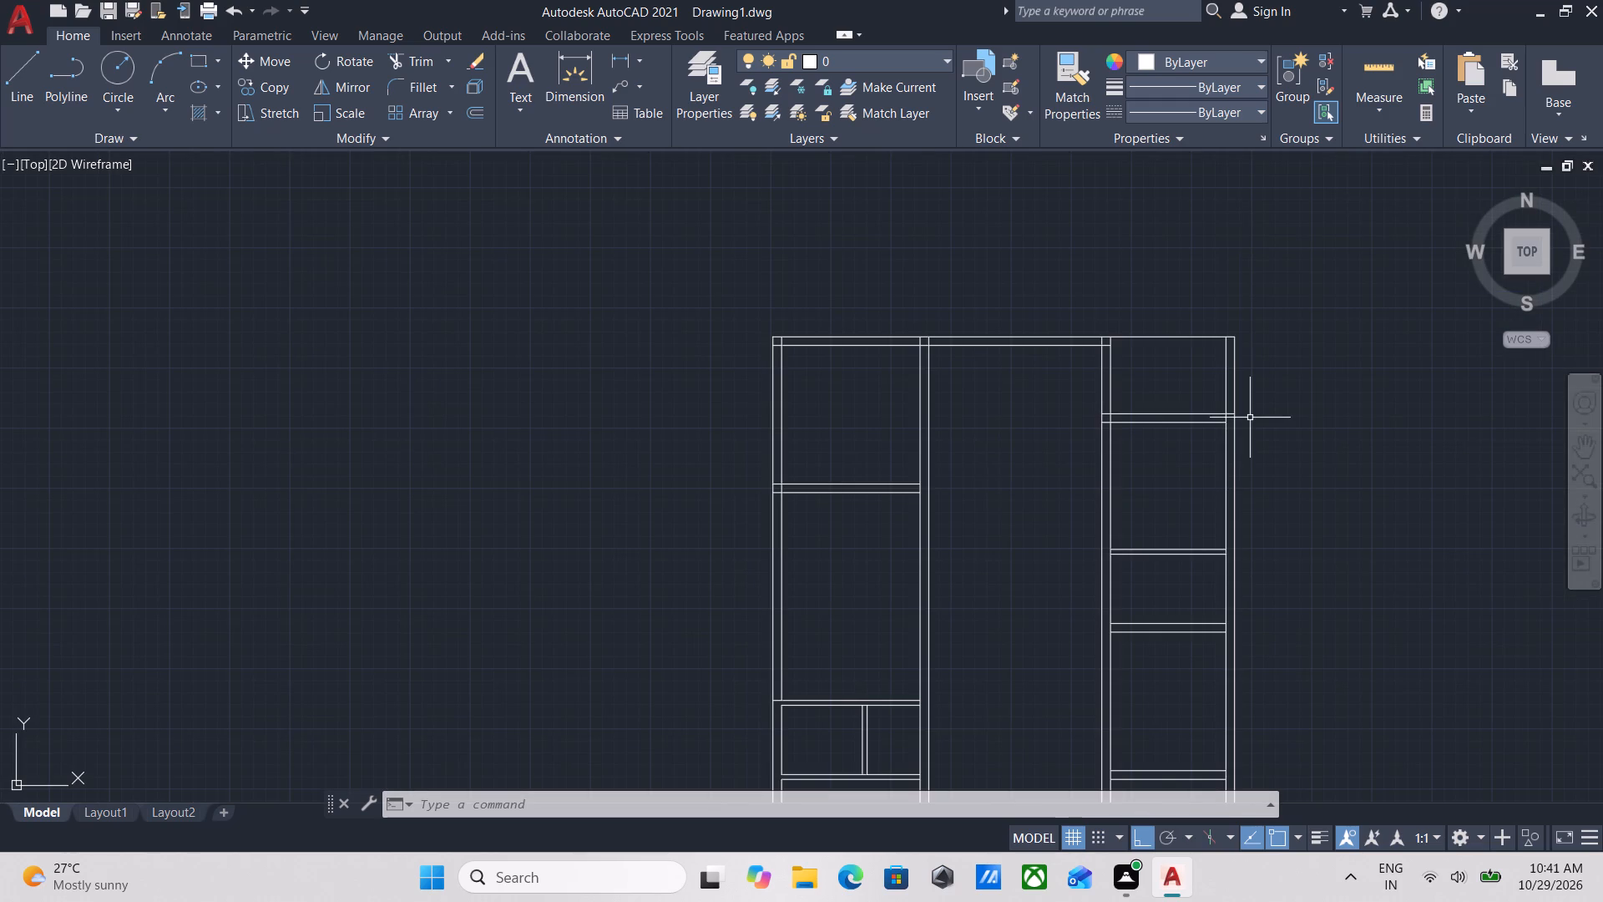
{"action": "type", "text": "tr"}
{"action": "key", "text": "Return"}
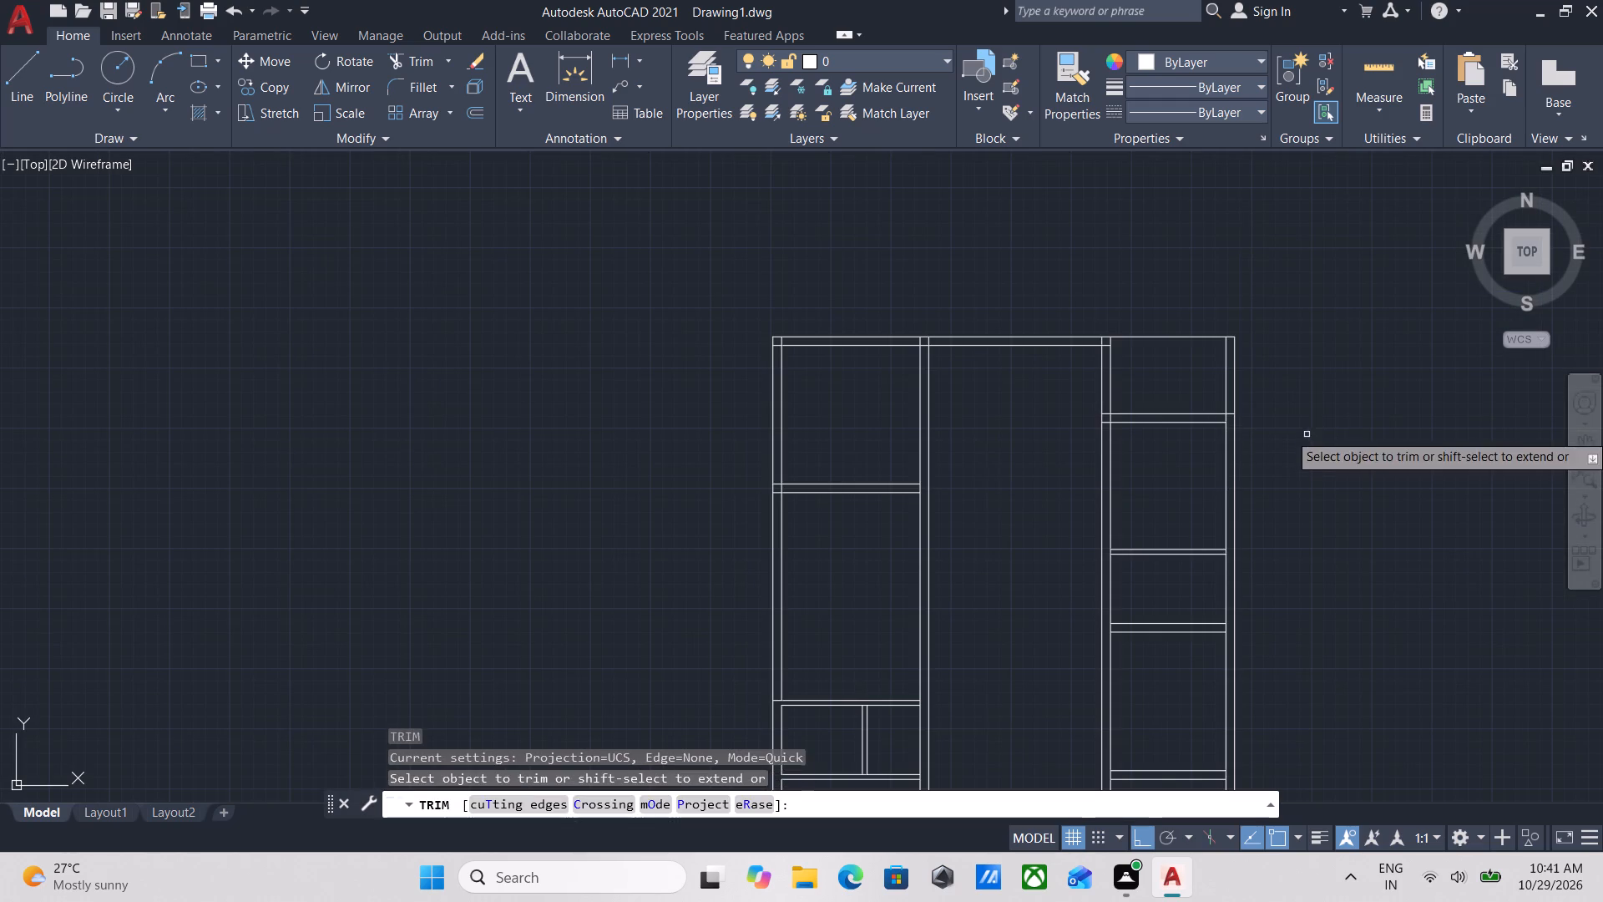
{"action": "left_click", "coordinate": [1263, 390]}
{"action": "left_click", "coordinate": [1198, 387]}
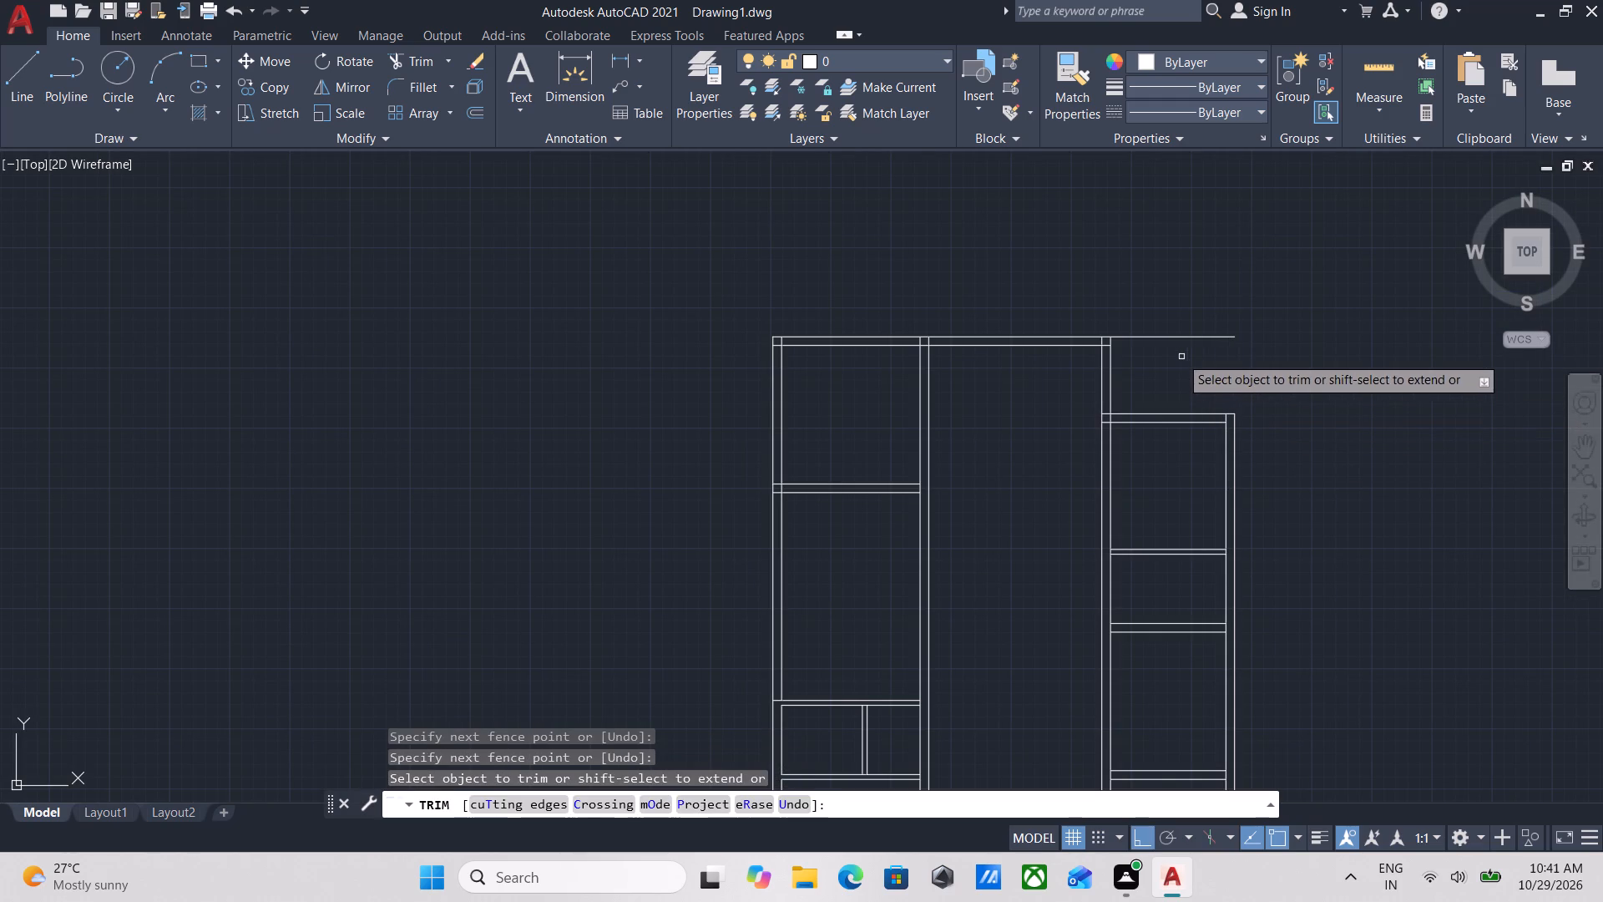
{"action": "left_click", "coordinate": [1177, 358]}
{"action": "left_click", "coordinate": [1176, 296]}
{"action": "key", "text": "Escape"}
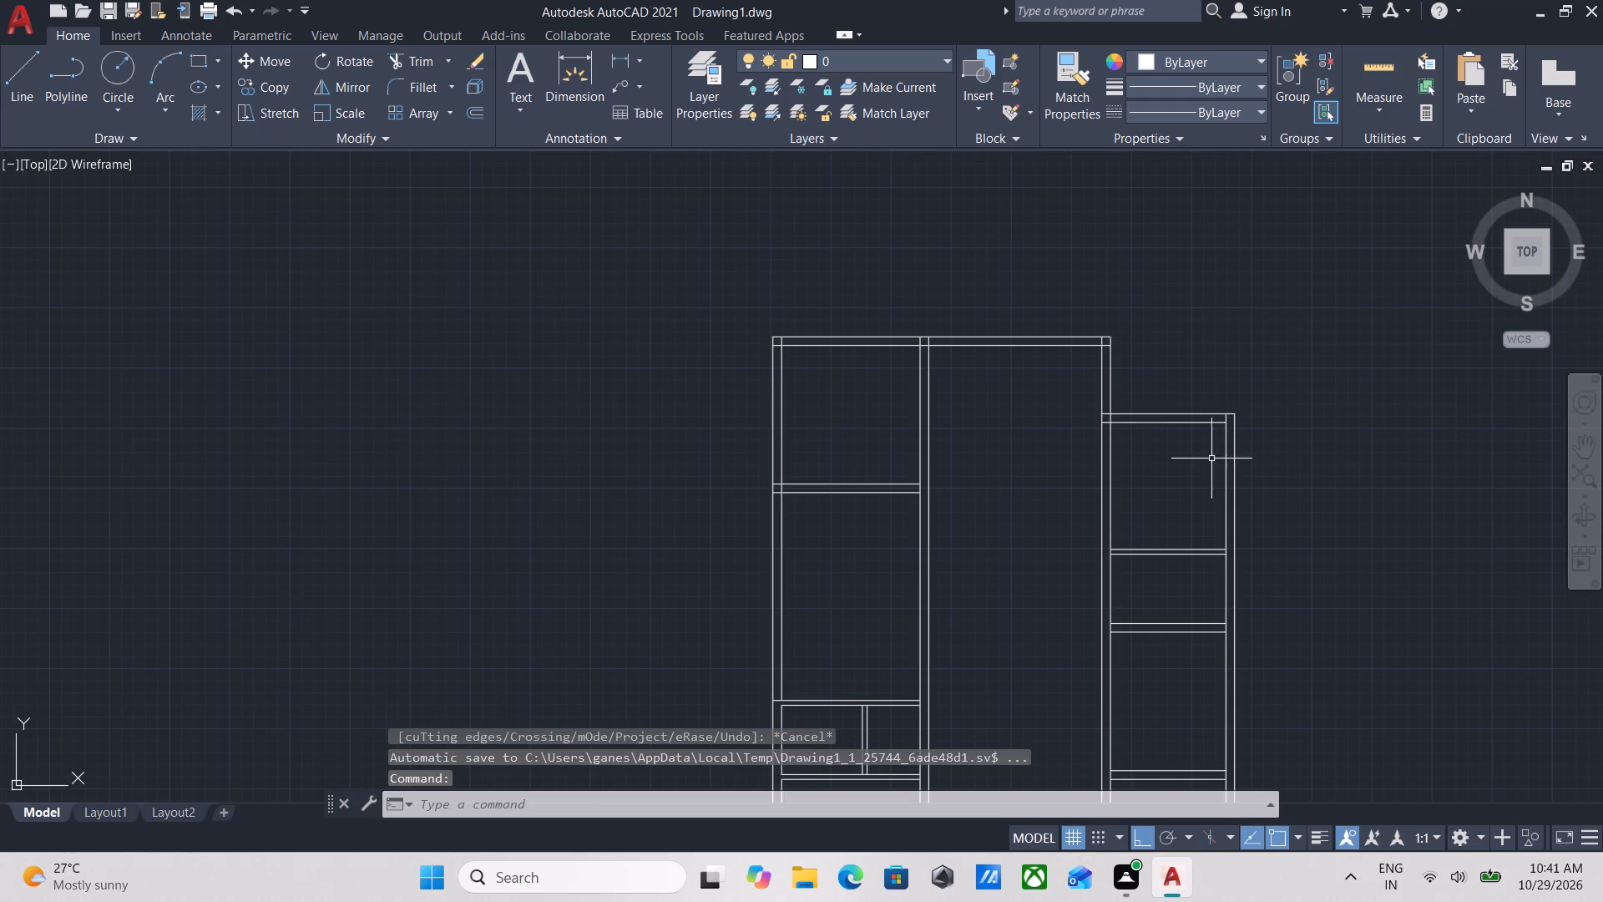
Extend both lines of the east bay's northernmost 5" partition west across the wall between the central and east bays.
{"action": "scroll", "coordinate": [1211, 459], "scroll_direction": "up", "scroll_amount": 1}
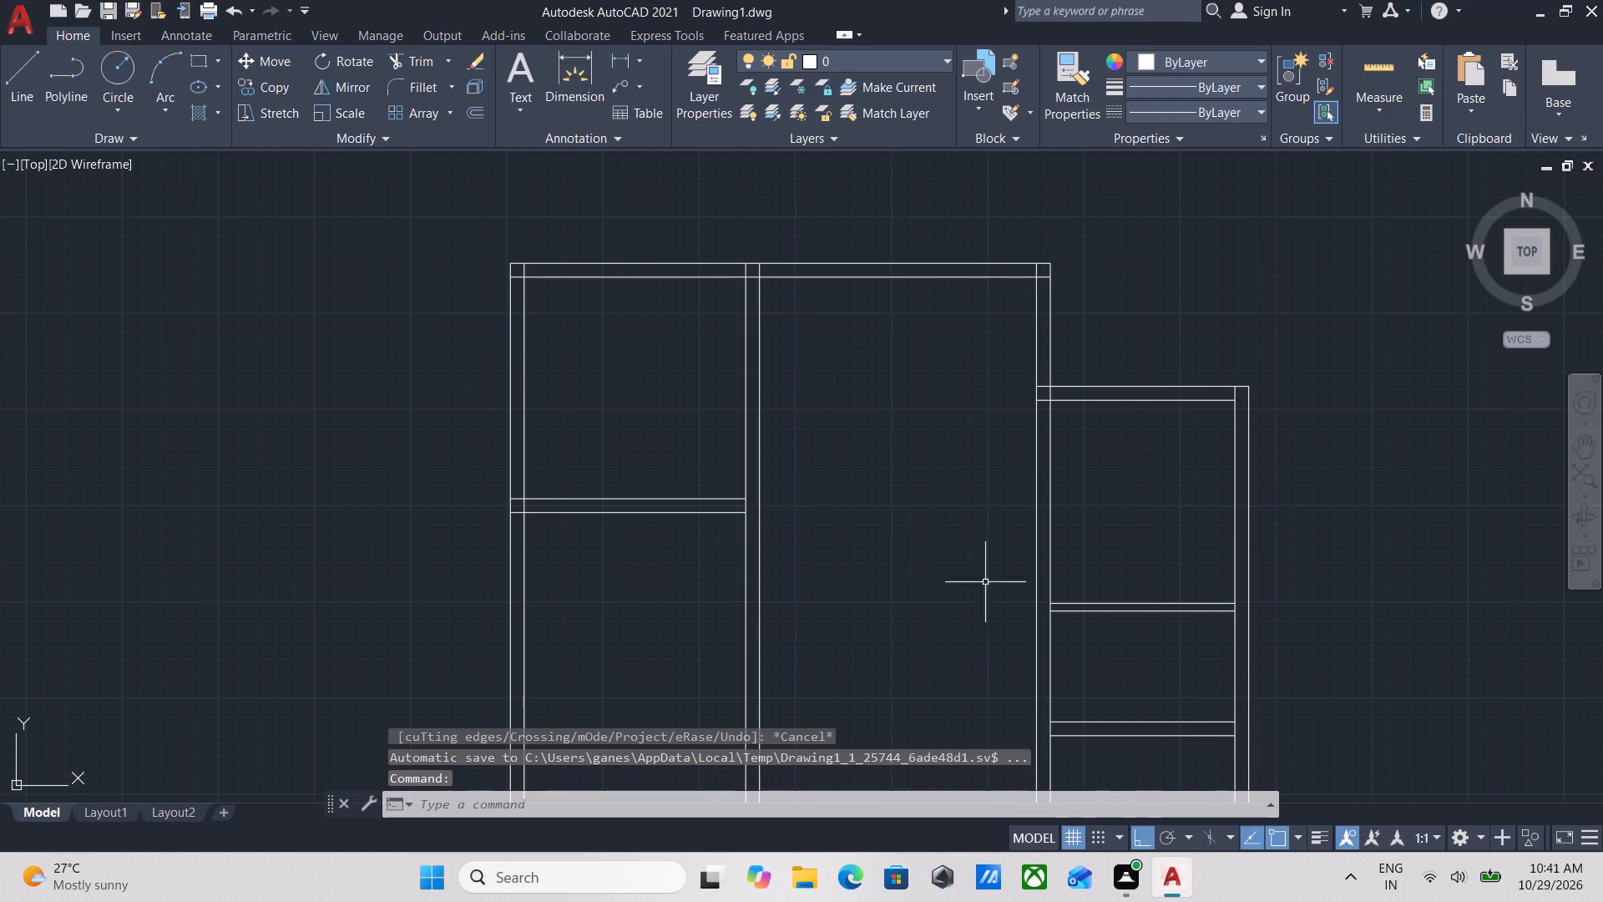
{"action": "type", "text": "ex"}
{"action": "key", "text": "Return"}
{"action": "scroll", "coordinate": [1057, 624], "scroll_direction": "up", "scroll_amount": 2}
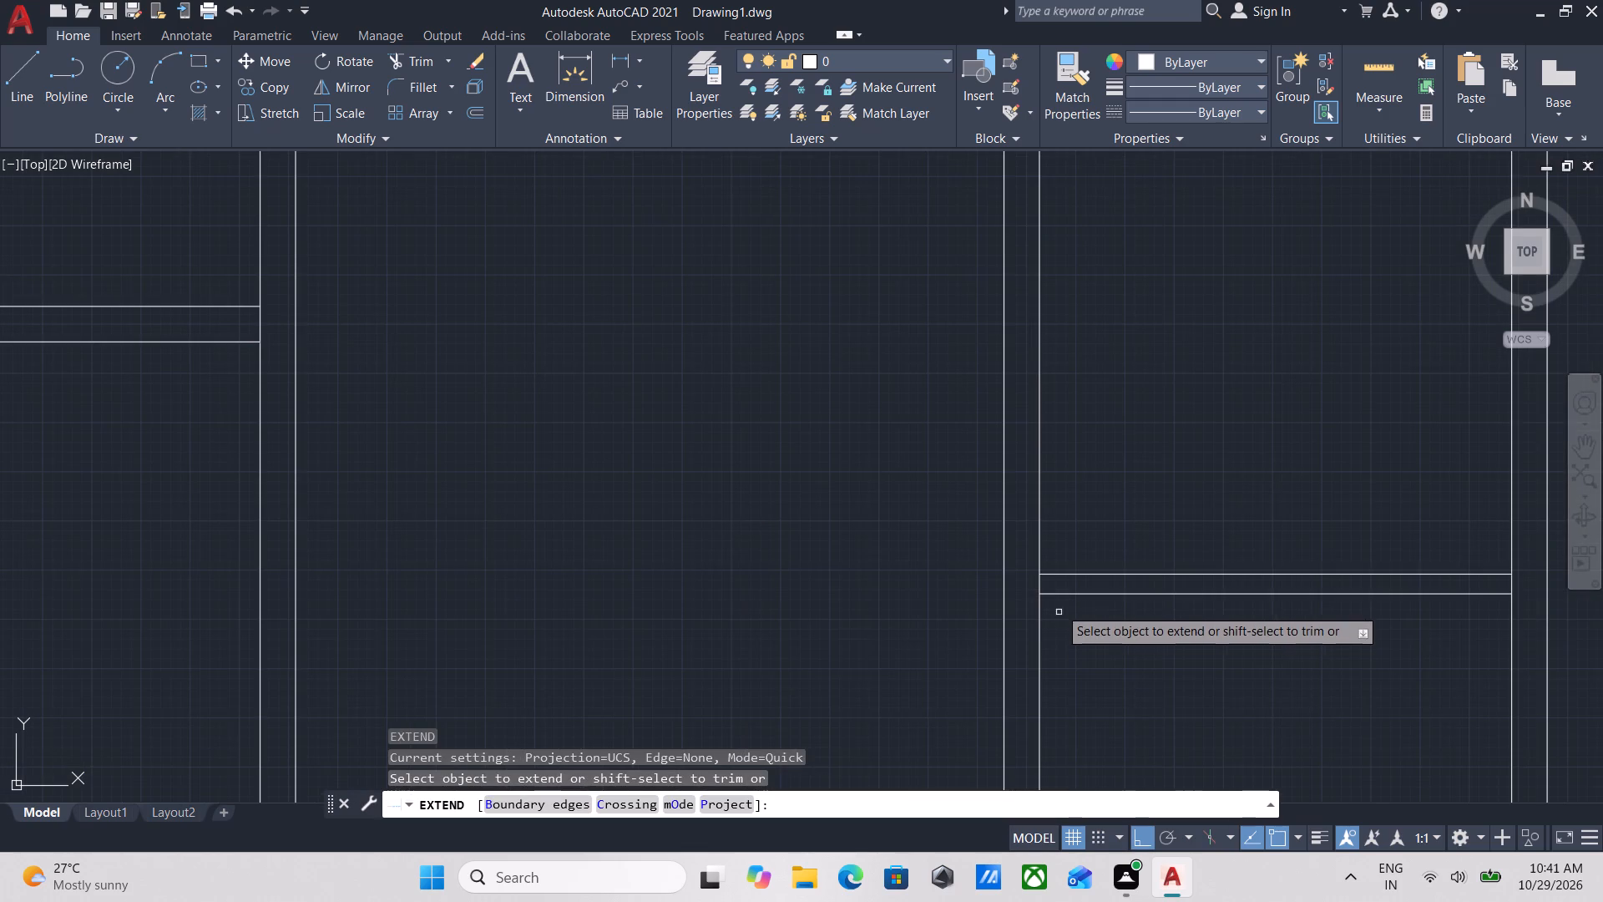
{"action": "left_click", "coordinate": [1054, 595]}
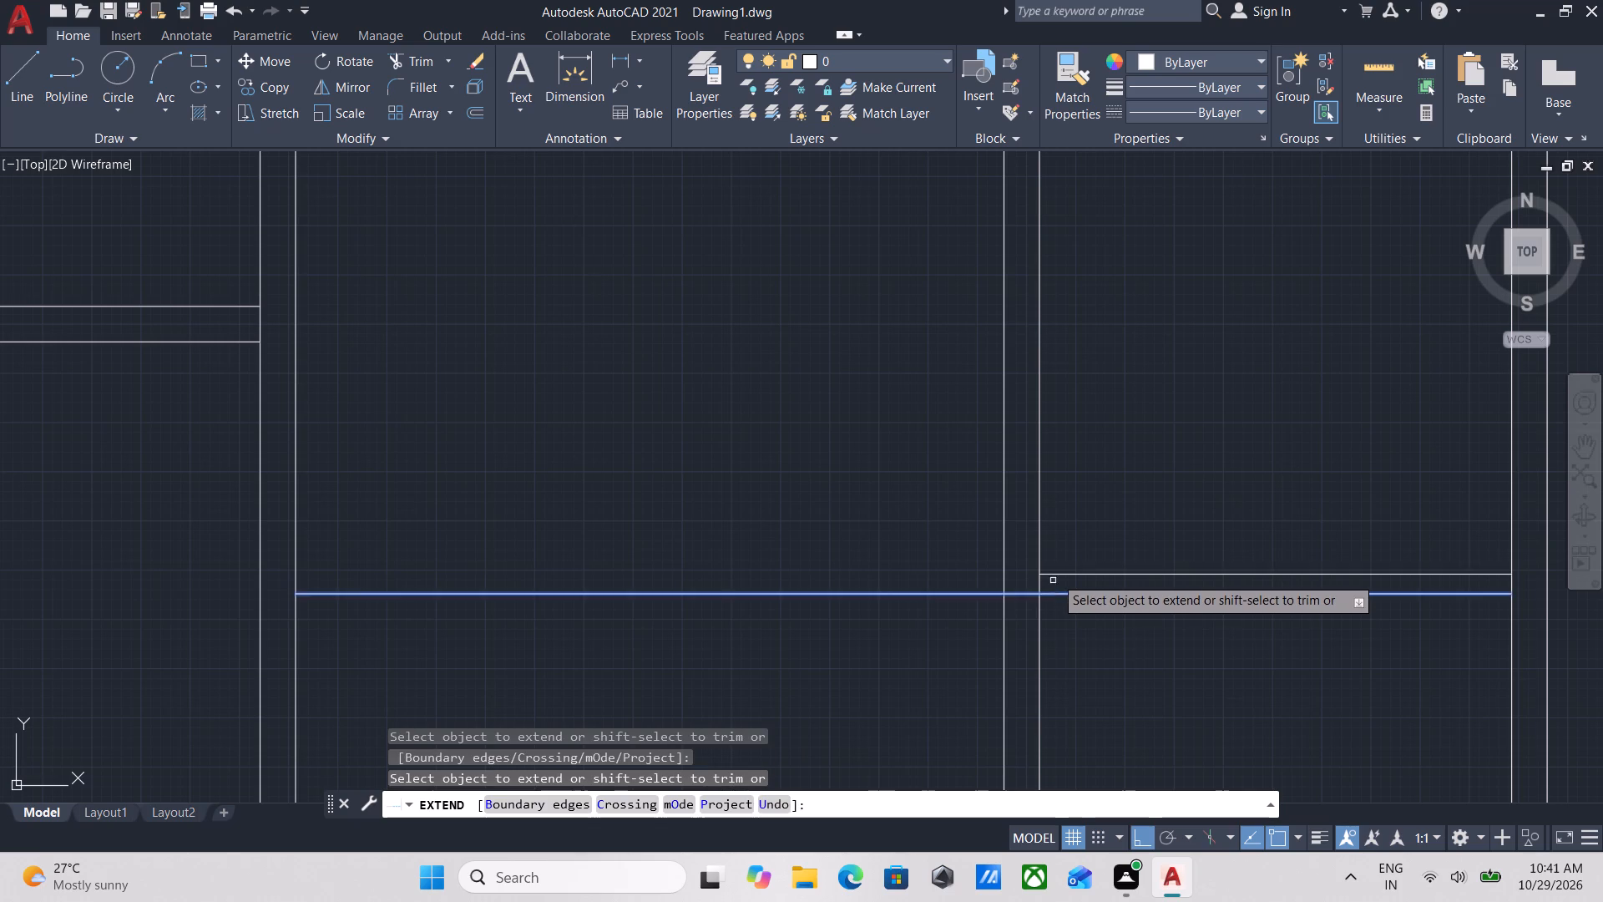
{"action": "left_click", "coordinate": [1058, 575]}
{"action": "scroll", "coordinate": [1152, 475], "scroll_direction": "down", "scroll_amount": 1}
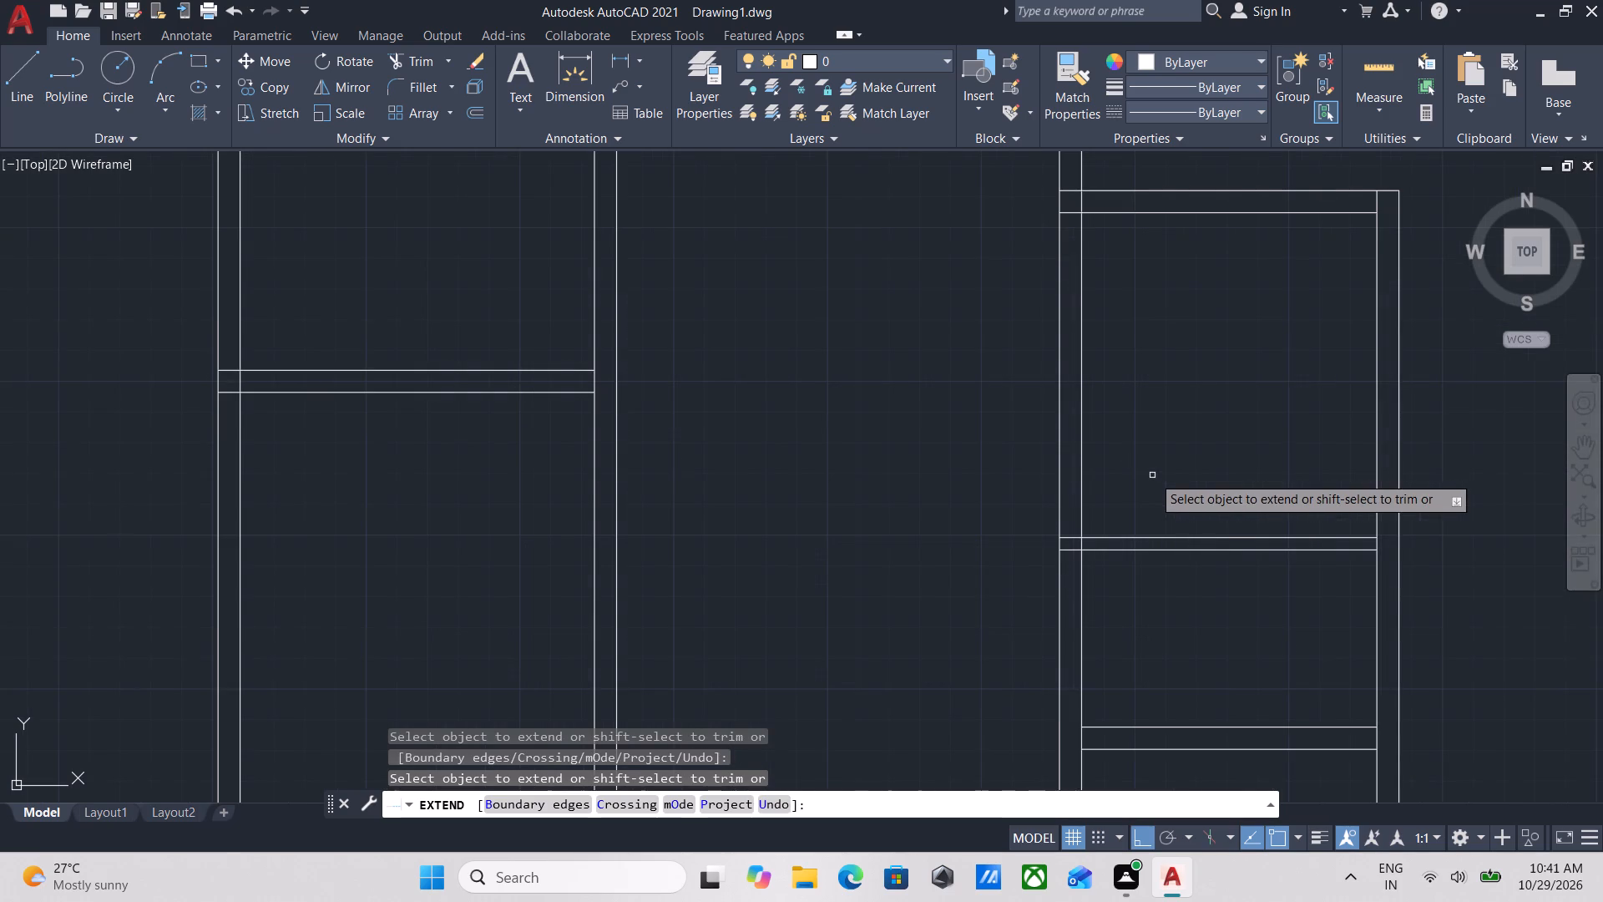
{"action": "key", "text": "Escape"}
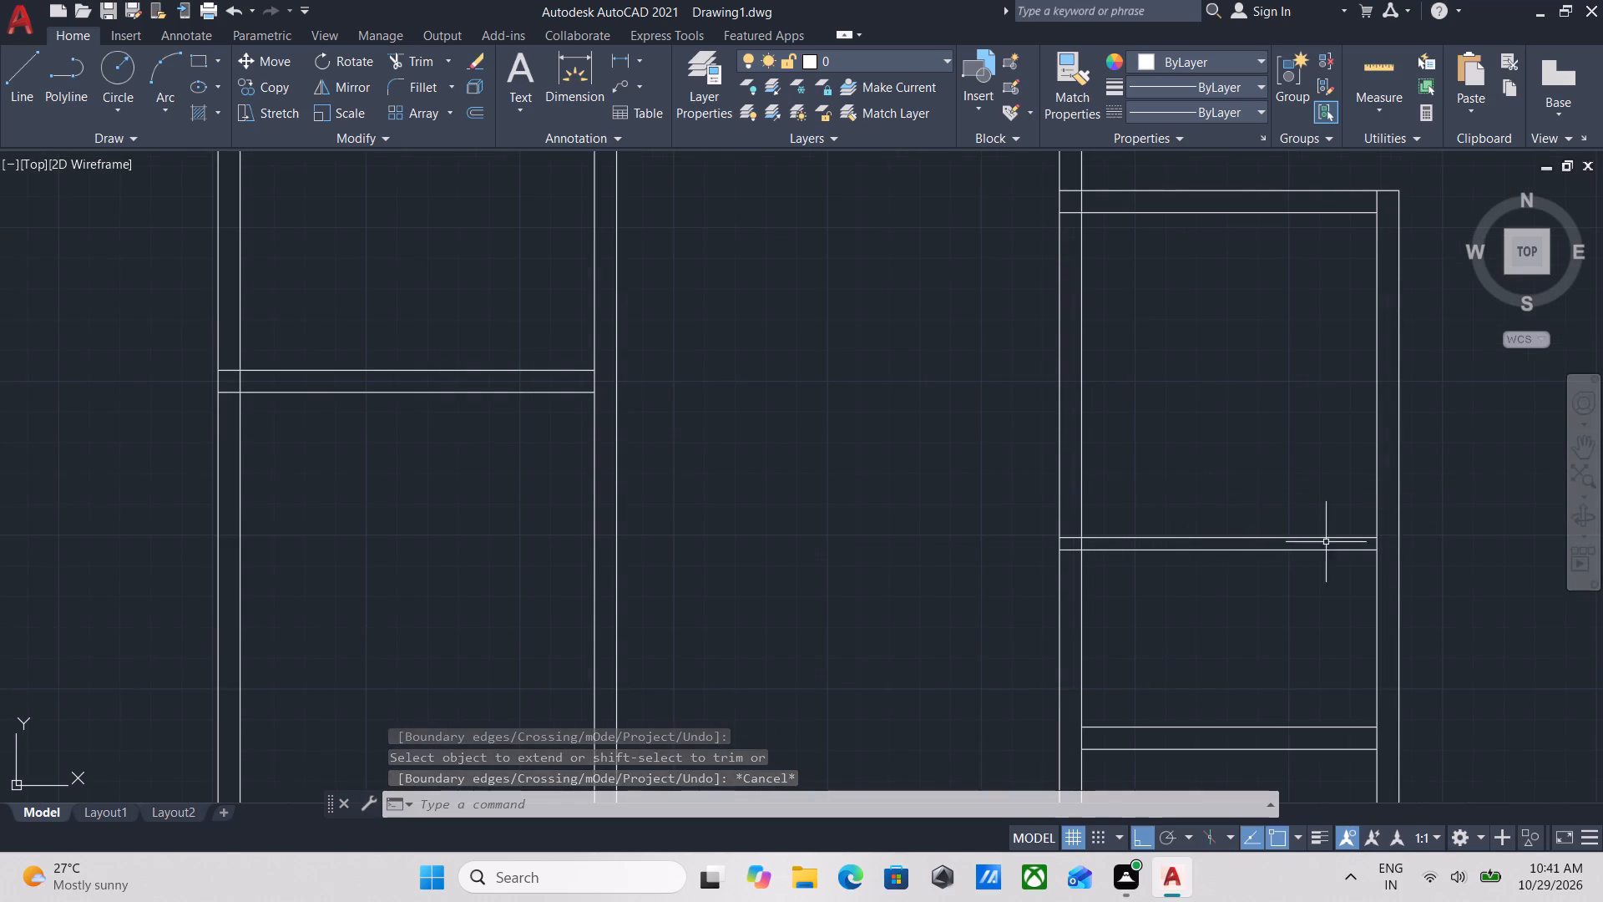
Examine the east bay's cross walls and the overall layout of the plan.
{"action": "scroll", "coordinate": [1407, 524], "scroll_direction": "down", "scroll_amount": 2}
{"action": "middle_click_drag", "start_coordinate": [1408, 524], "coordinate": [1241, 545]}
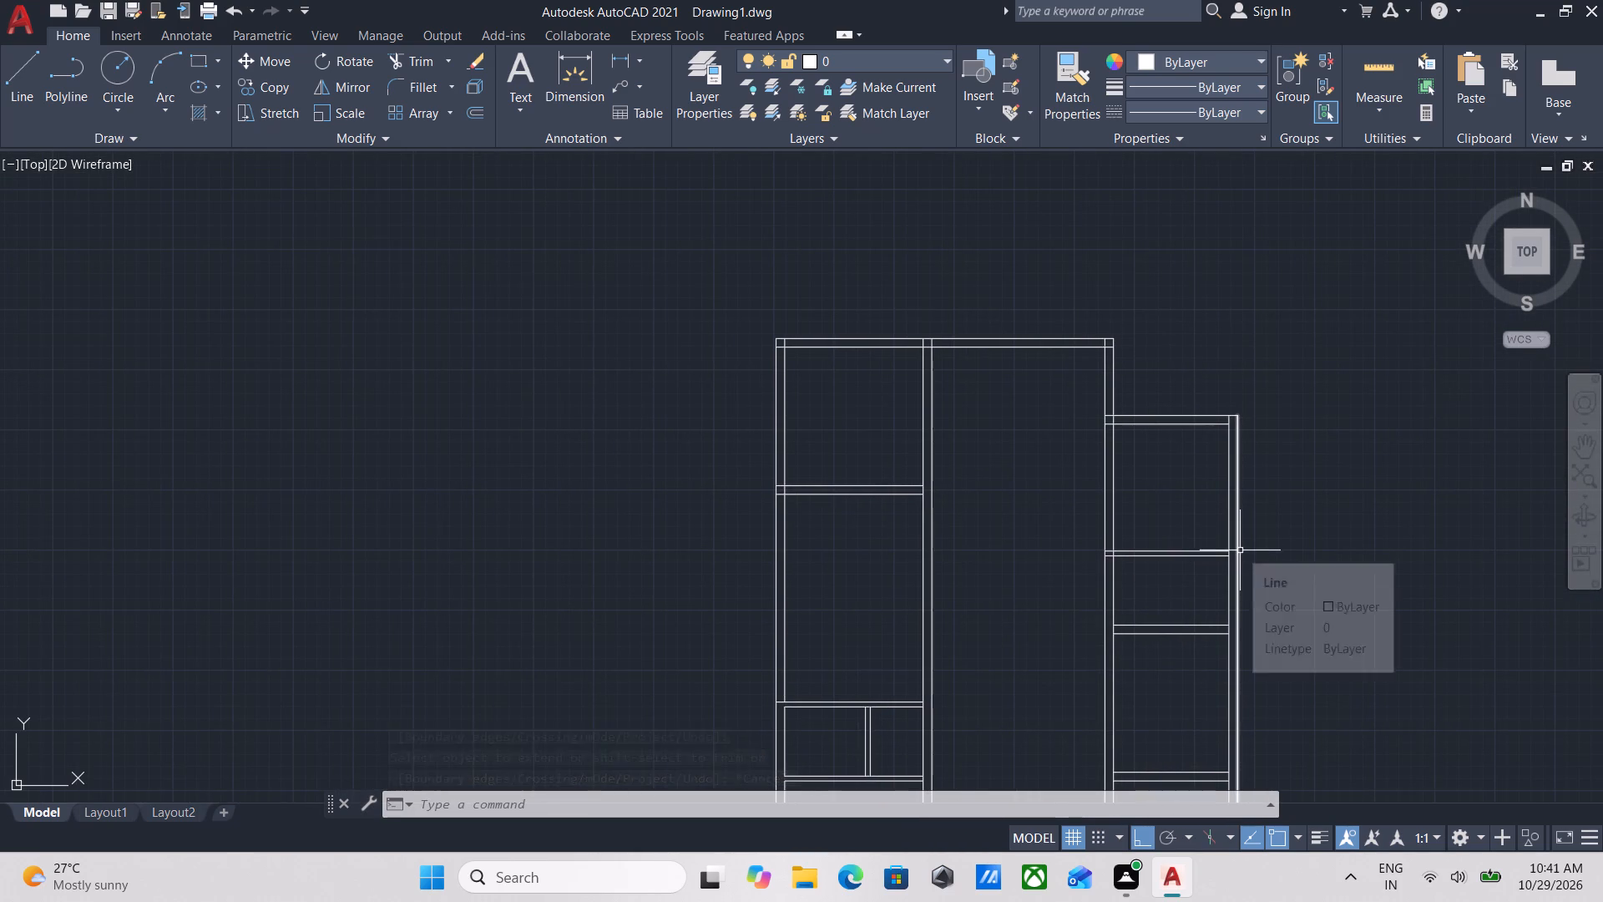
{"action": "scroll", "coordinate": [1165, 583], "scroll_direction": "up", "scroll_amount": 2}
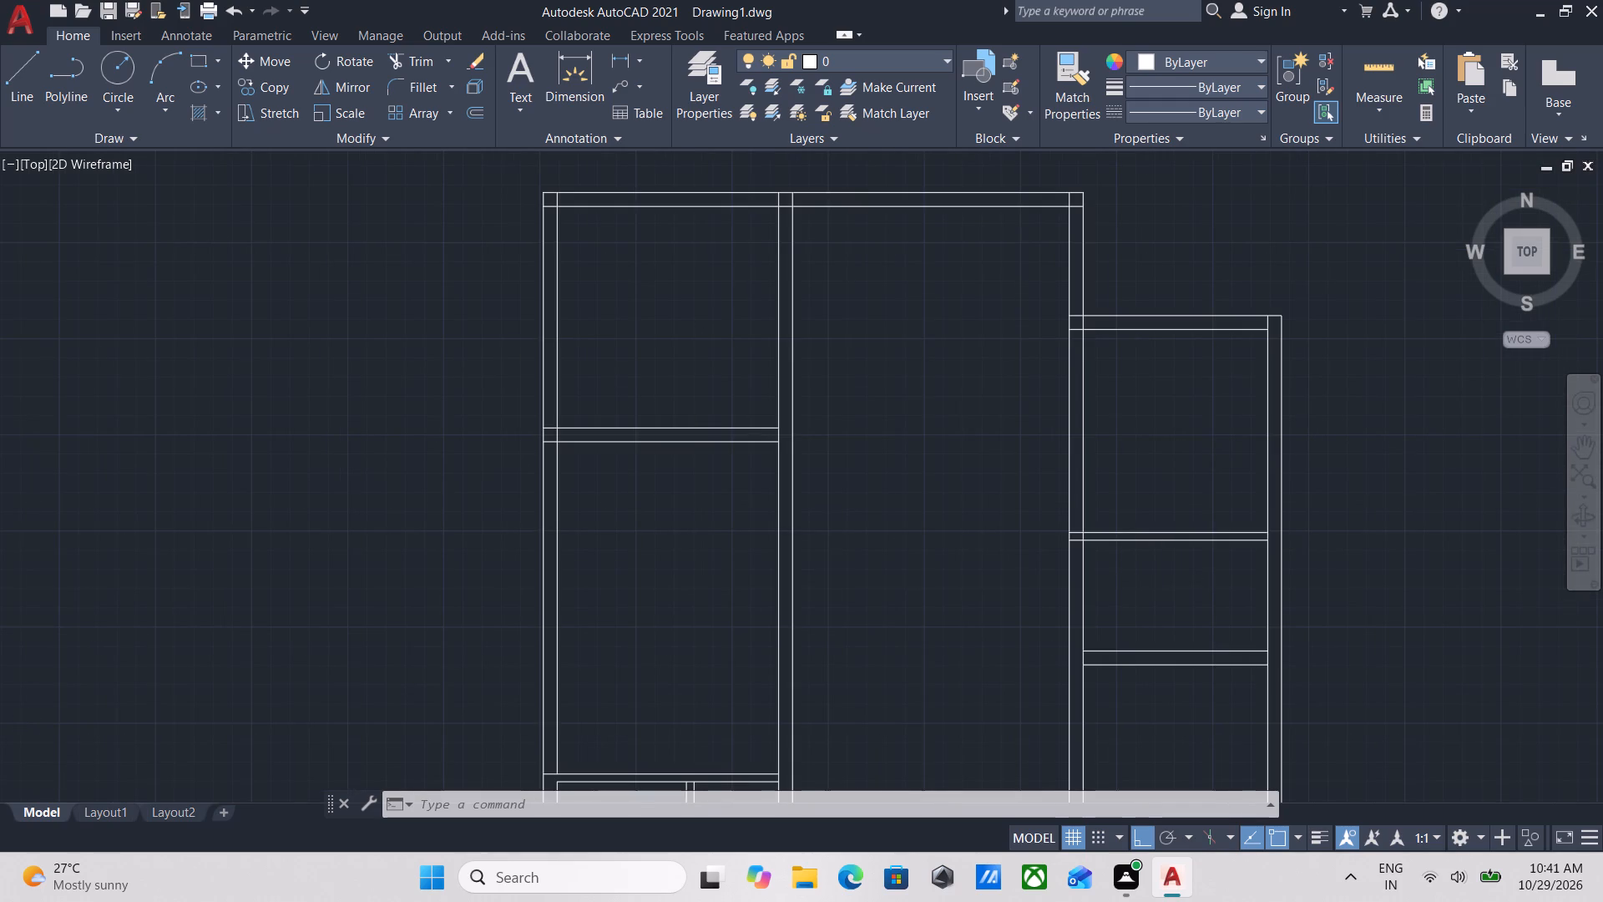
{"action": "scroll", "coordinate": [1115, 564], "scroll_direction": "down", "scroll_amount": 1}
{"action": "middle_click_drag", "start_coordinate": [1124, 564], "coordinate": [1130, 461]}
{"action": "scroll", "coordinate": [1150, 536], "scroll_direction": "down", "scroll_amount": 3}
{"action": "middle_click_drag", "start_coordinate": [1150, 535], "coordinate": [1153, 493]}
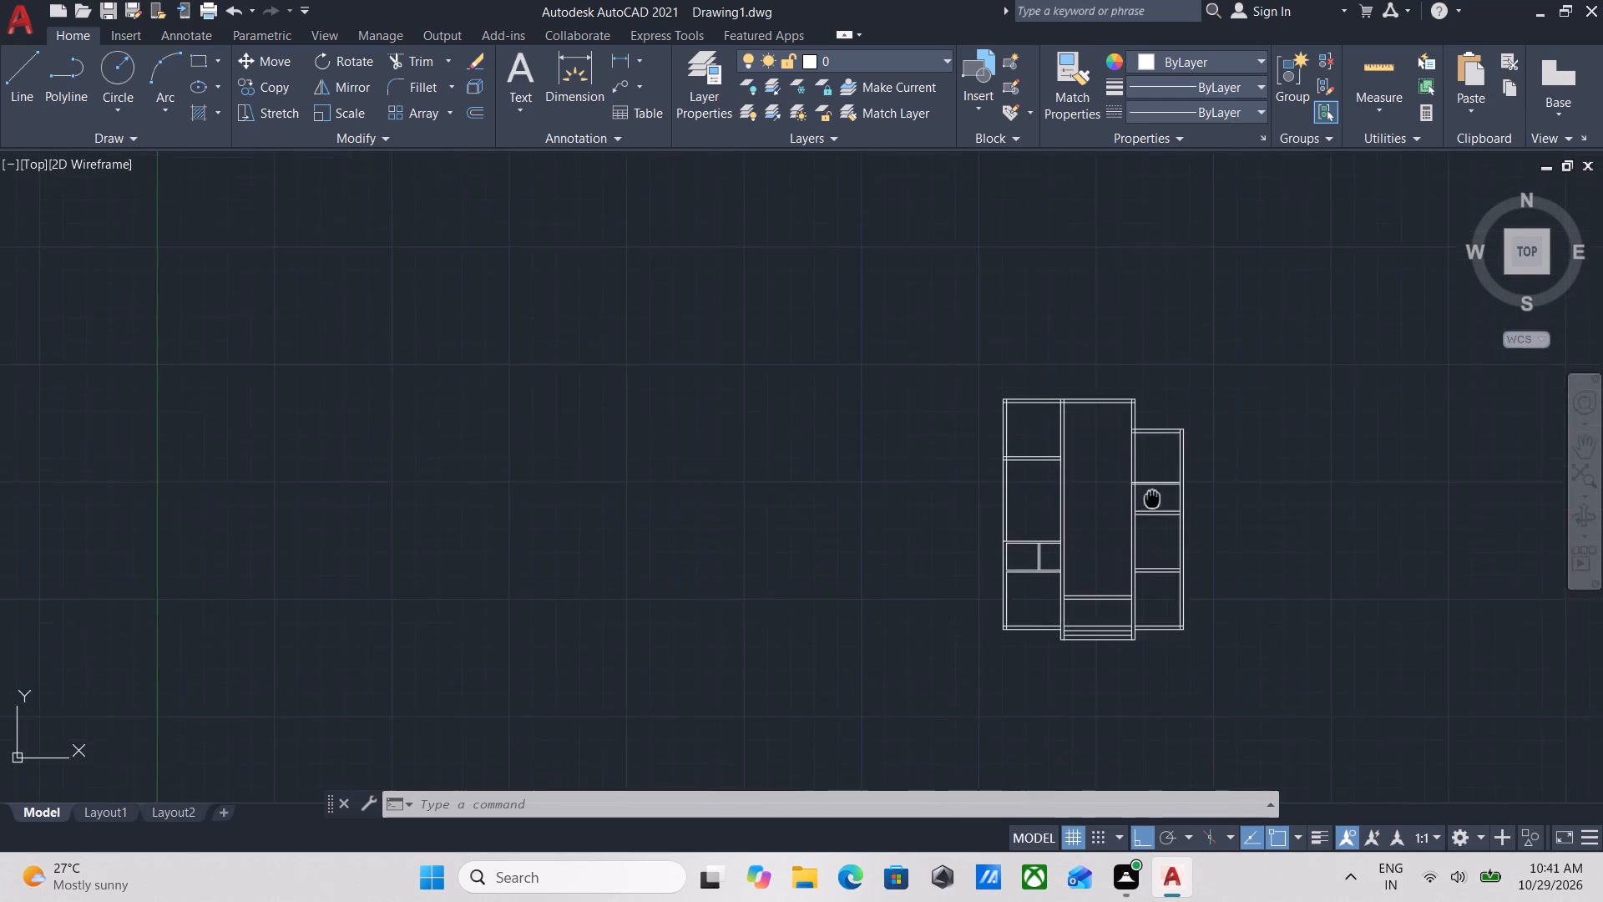
{"action": "middle_click_drag", "start_coordinate": [1153, 493], "coordinate": [1154, 491]}
{"action": "scroll", "coordinate": [1154, 491], "scroll_direction": "up", "scroll_amount": 3}
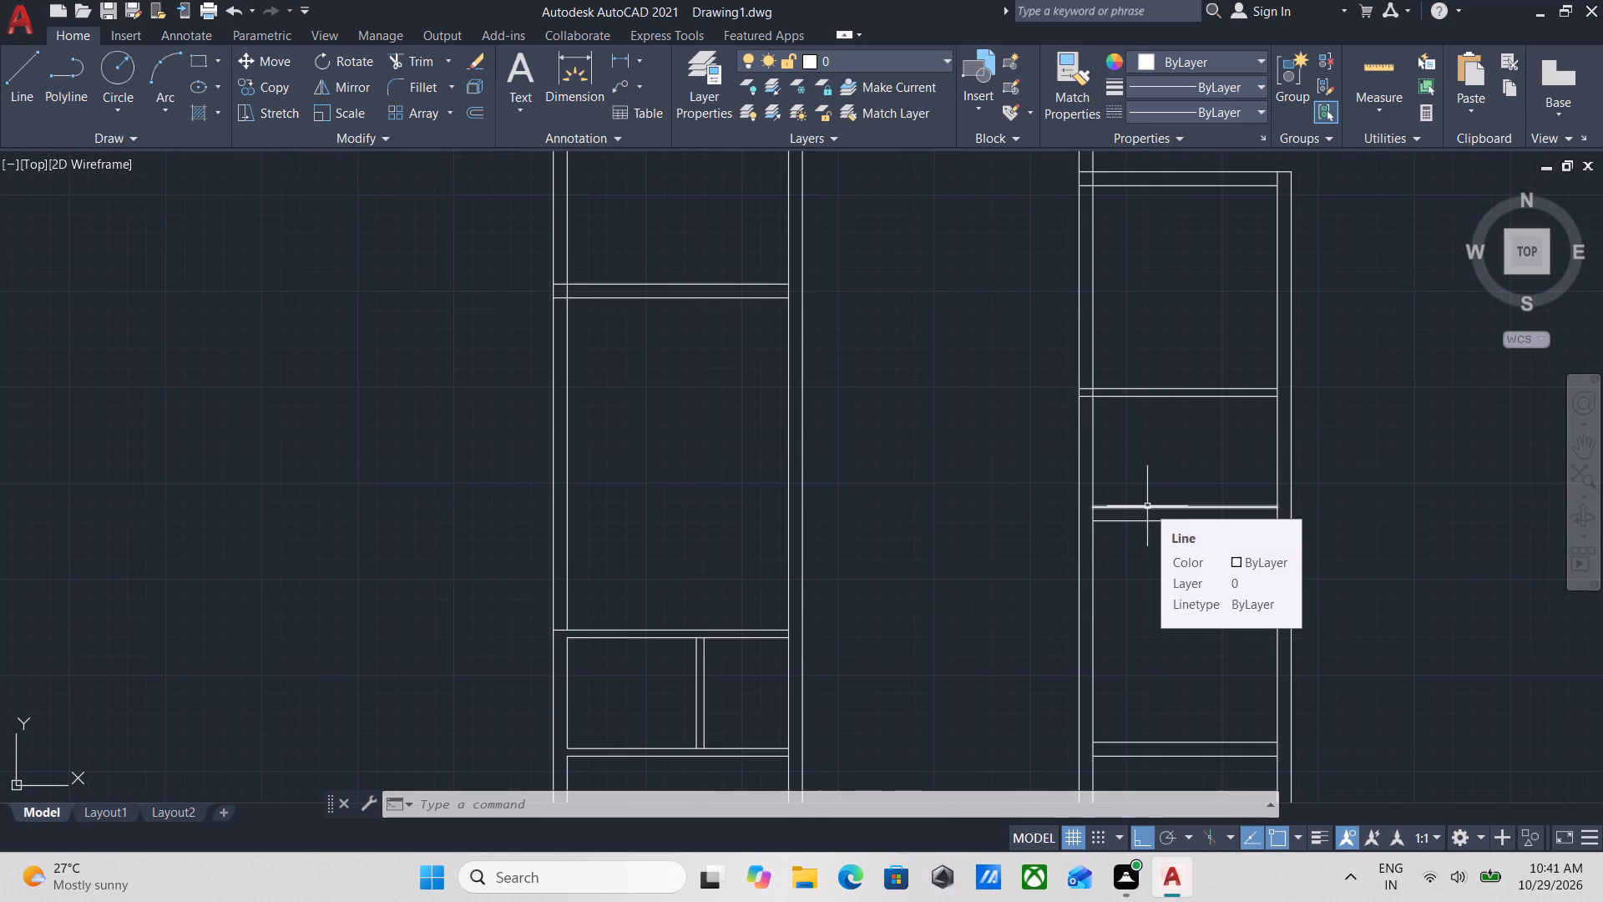
{"action": "scroll", "coordinate": [1147, 506], "scroll_direction": "down", "scroll_amount": 2}
{"action": "middle_click_drag", "start_coordinate": [1147, 506], "coordinate": [1194, 500]}
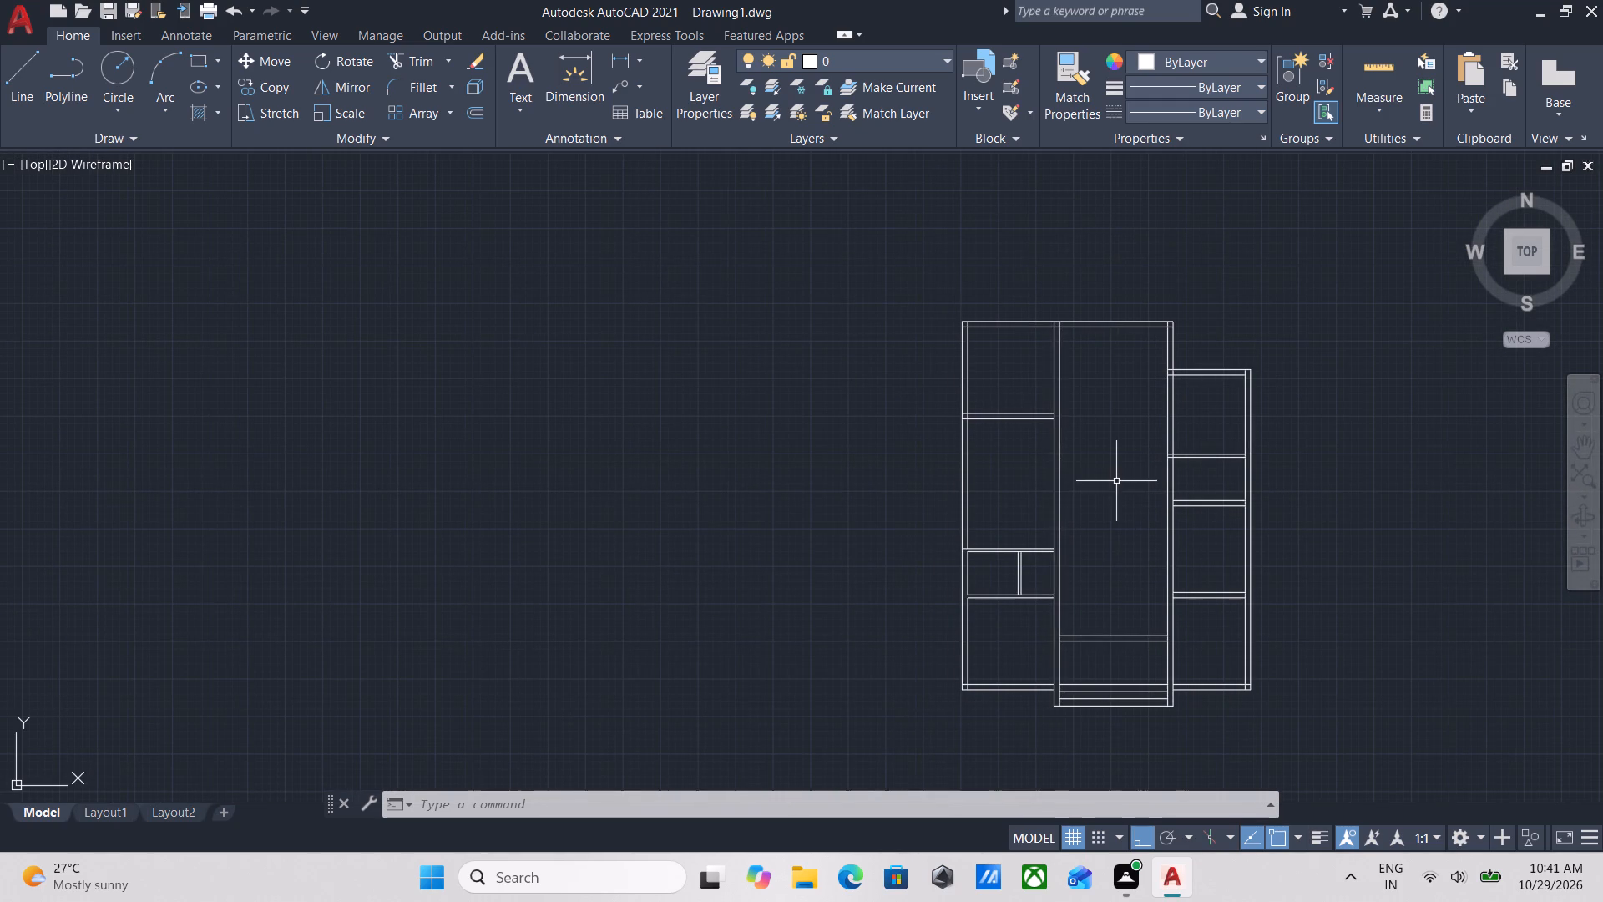
{"action": "middle_click_drag", "start_coordinate": [1118, 482], "coordinate": [1148, 490]}
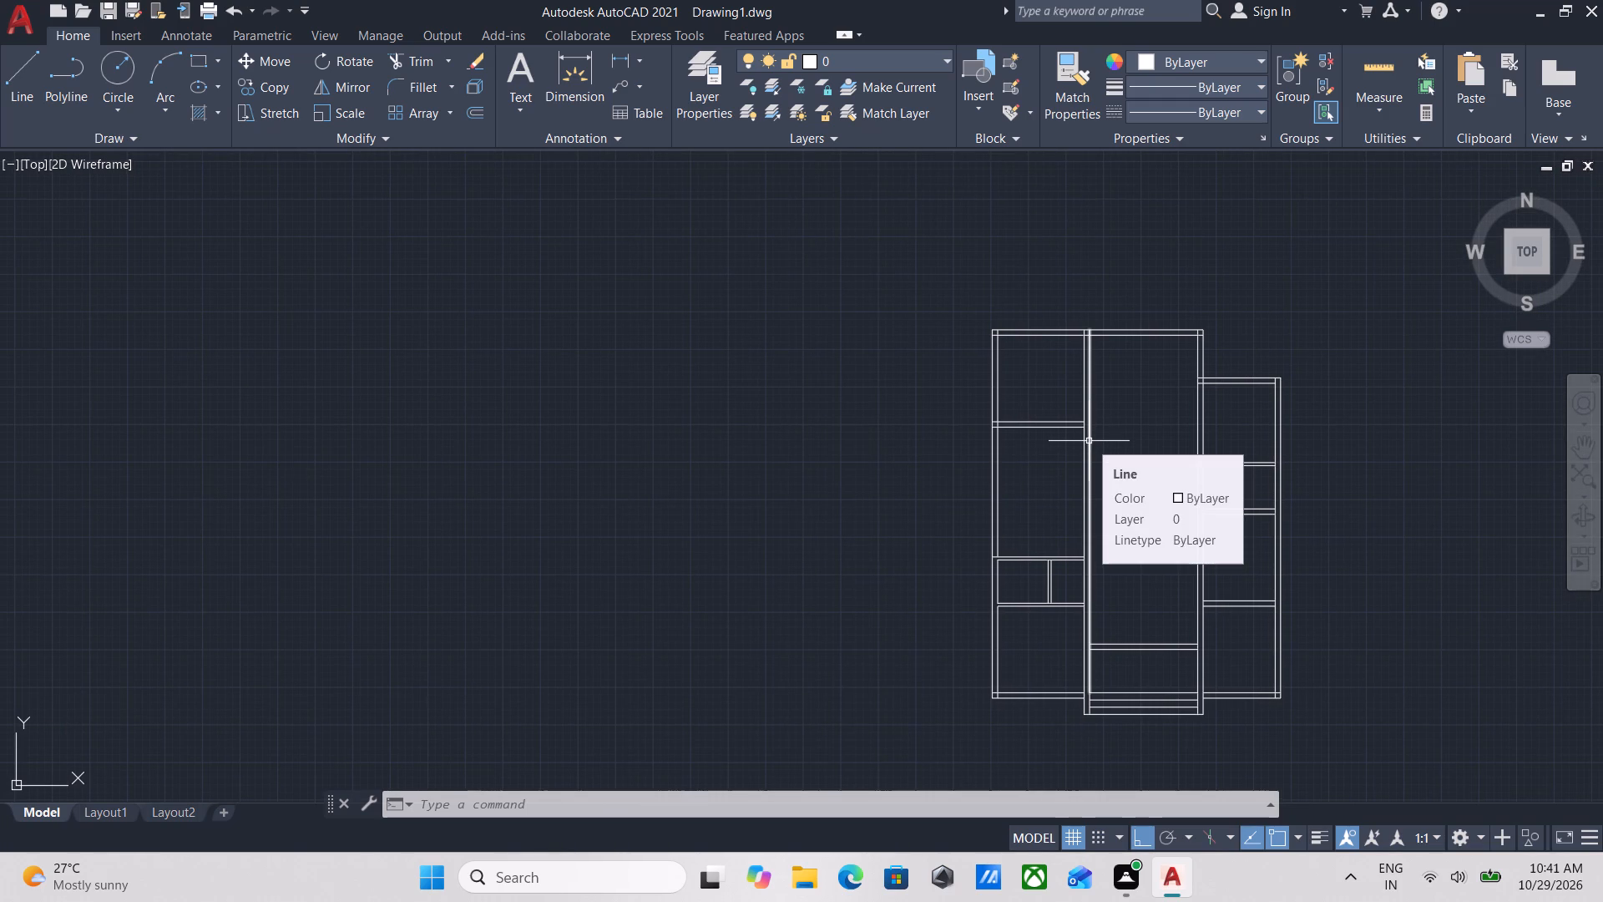
Extend both lines of the west bay's northern cross wall east across the central bay to the wall between the central and east bays.
{"action": "scroll", "coordinate": [1086, 441], "scroll_direction": "up", "scroll_amount": 2}
{"action": "middle_click_drag", "start_coordinate": [1059, 424], "coordinate": [1031, 479]}
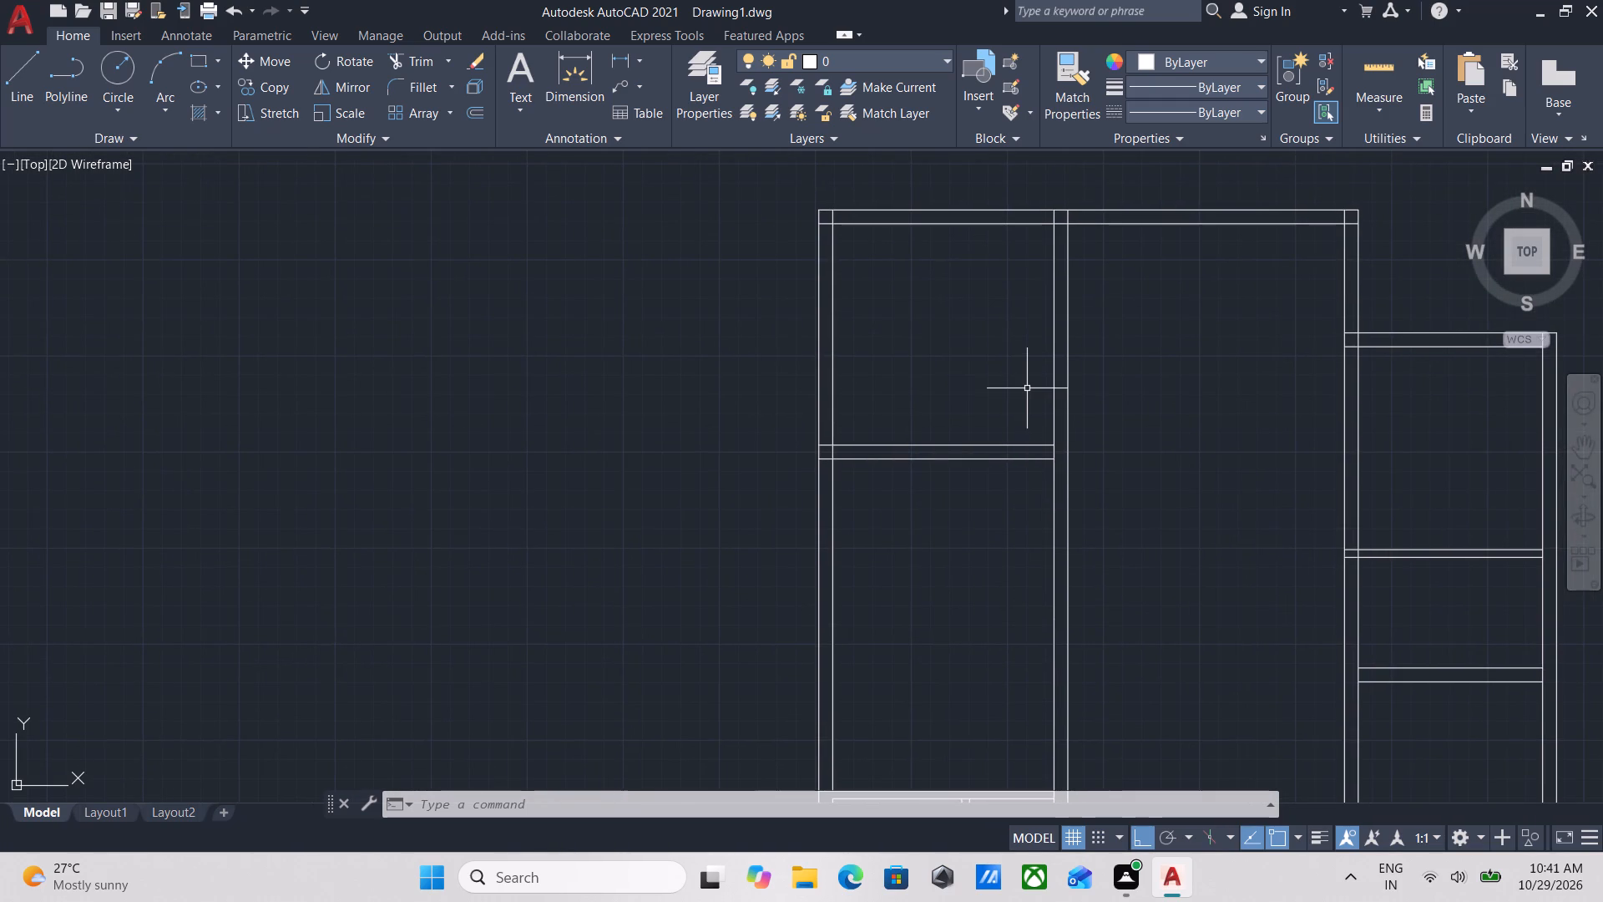
{"action": "middle_click_drag", "start_coordinate": [1027, 388], "coordinate": [1043, 473]}
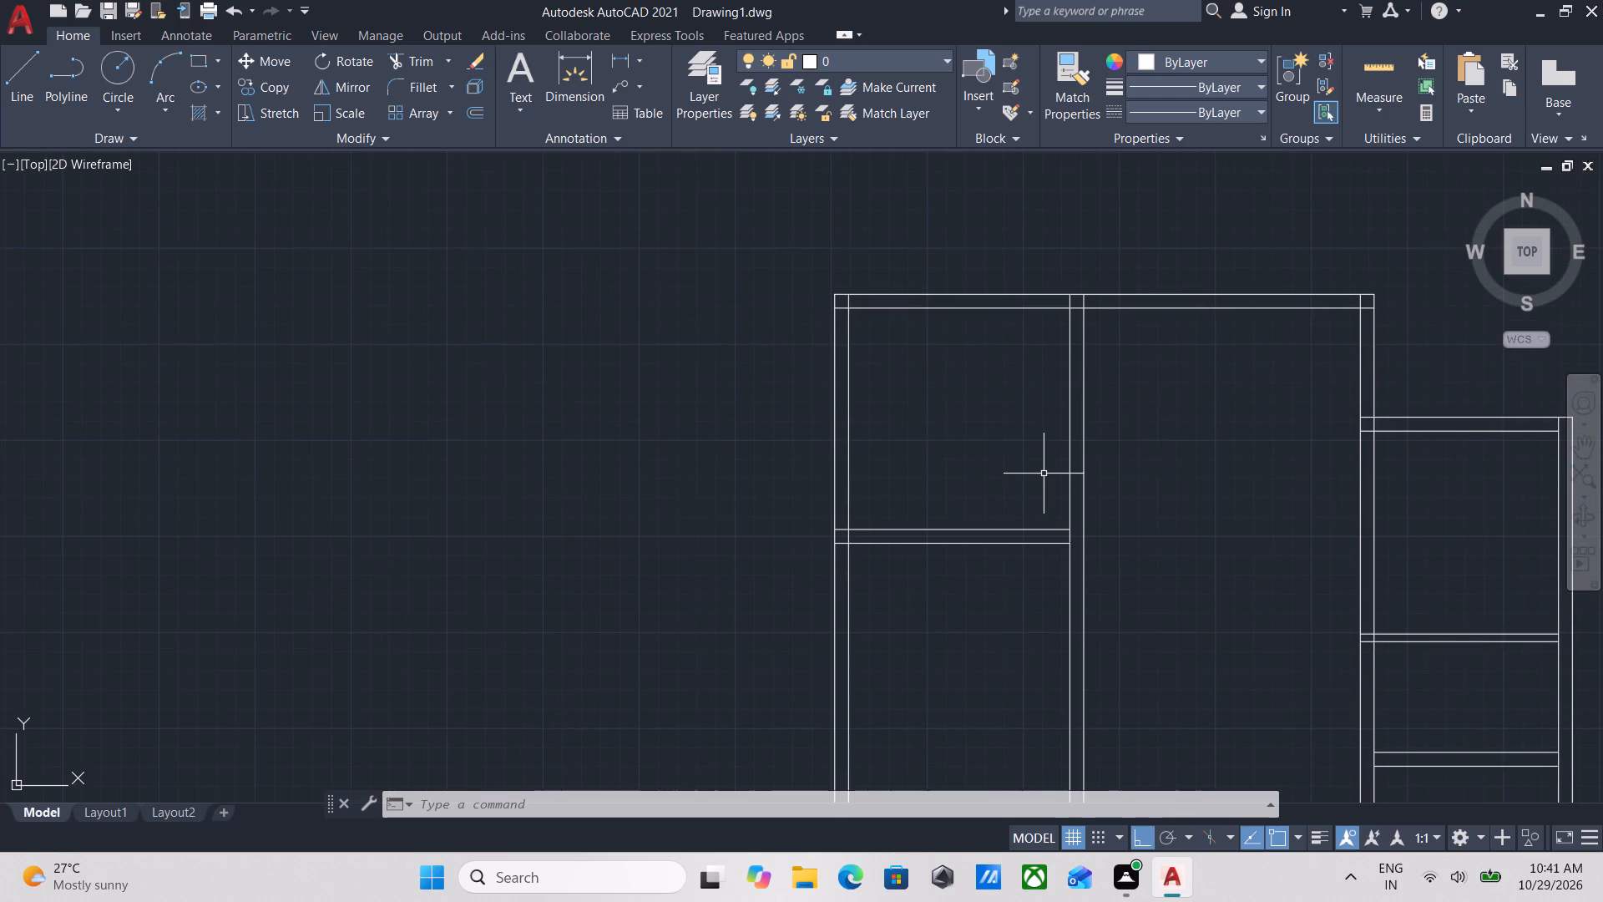
{"action": "scroll", "coordinate": [1052, 504], "scroll_direction": "up", "scroll_amount": 1}
{"action": "type", "text": "ex"}
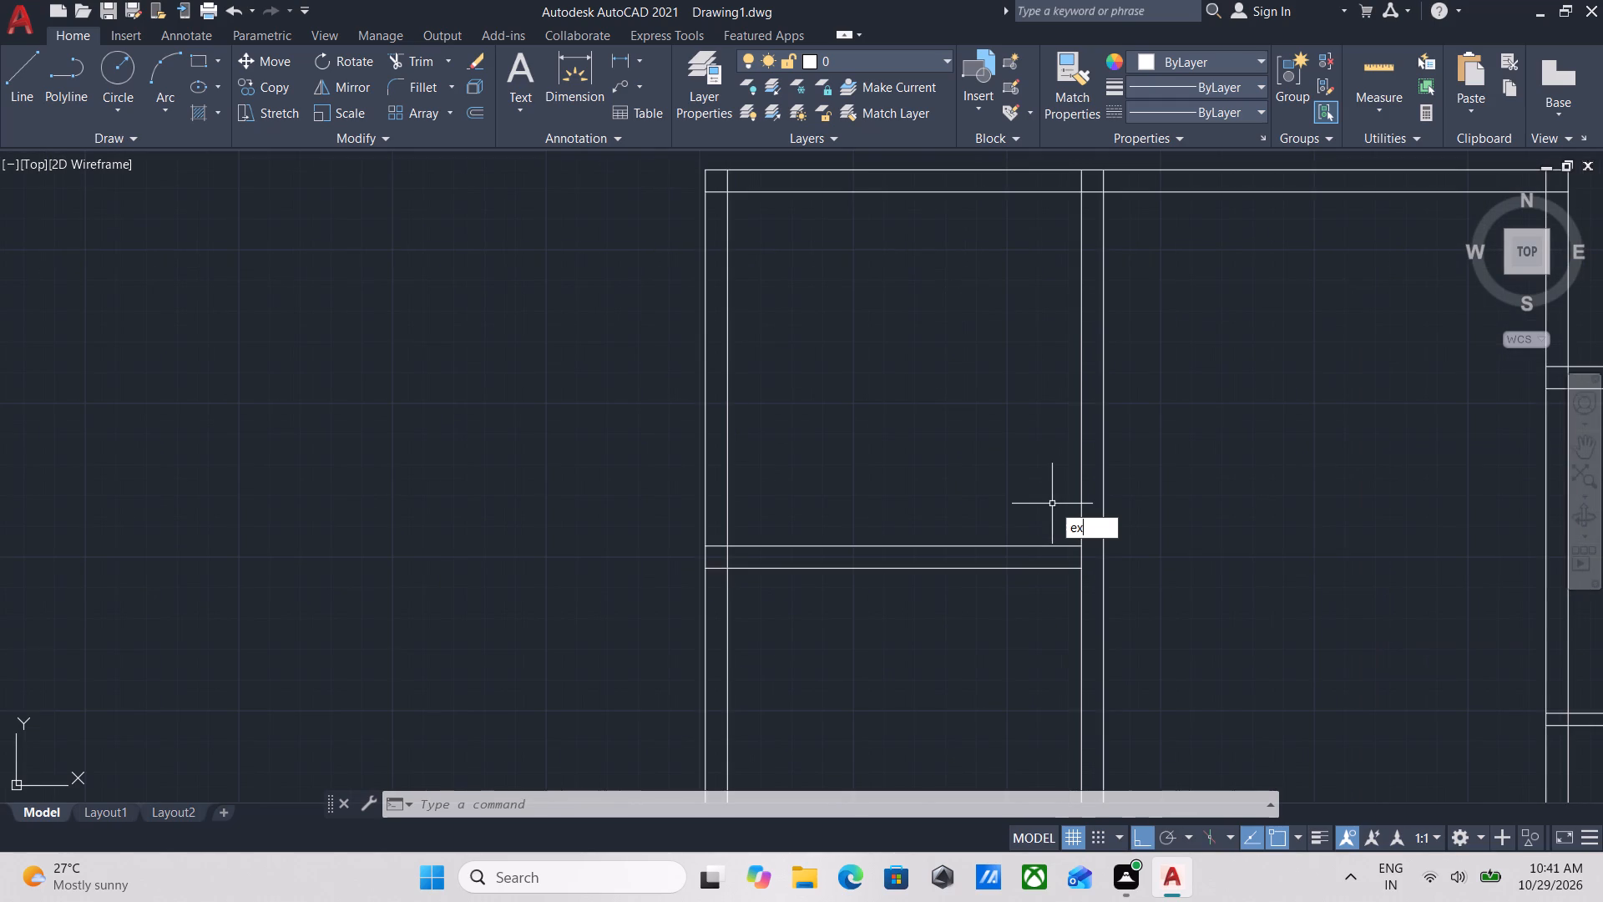
{"action": "key", "text": "Return"}
{"action": "scroll", "coordinate": [1052, 514], "scroll_direction": "down", "scroll_amount": 1}
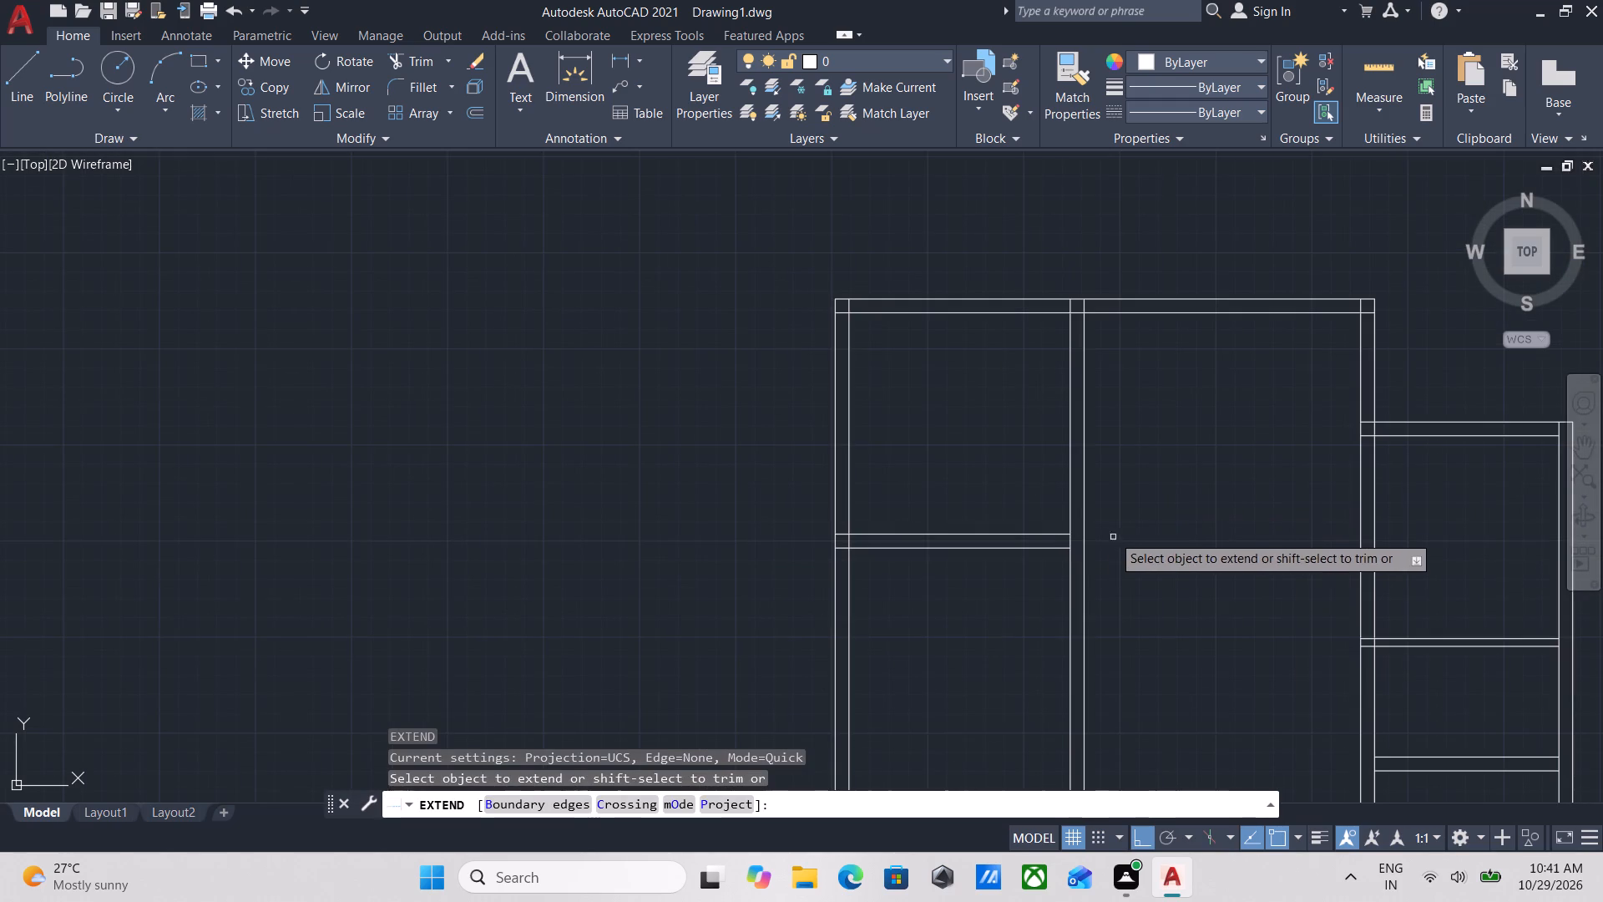
{"action": "left_click", "coordinate": [1037, 532]}
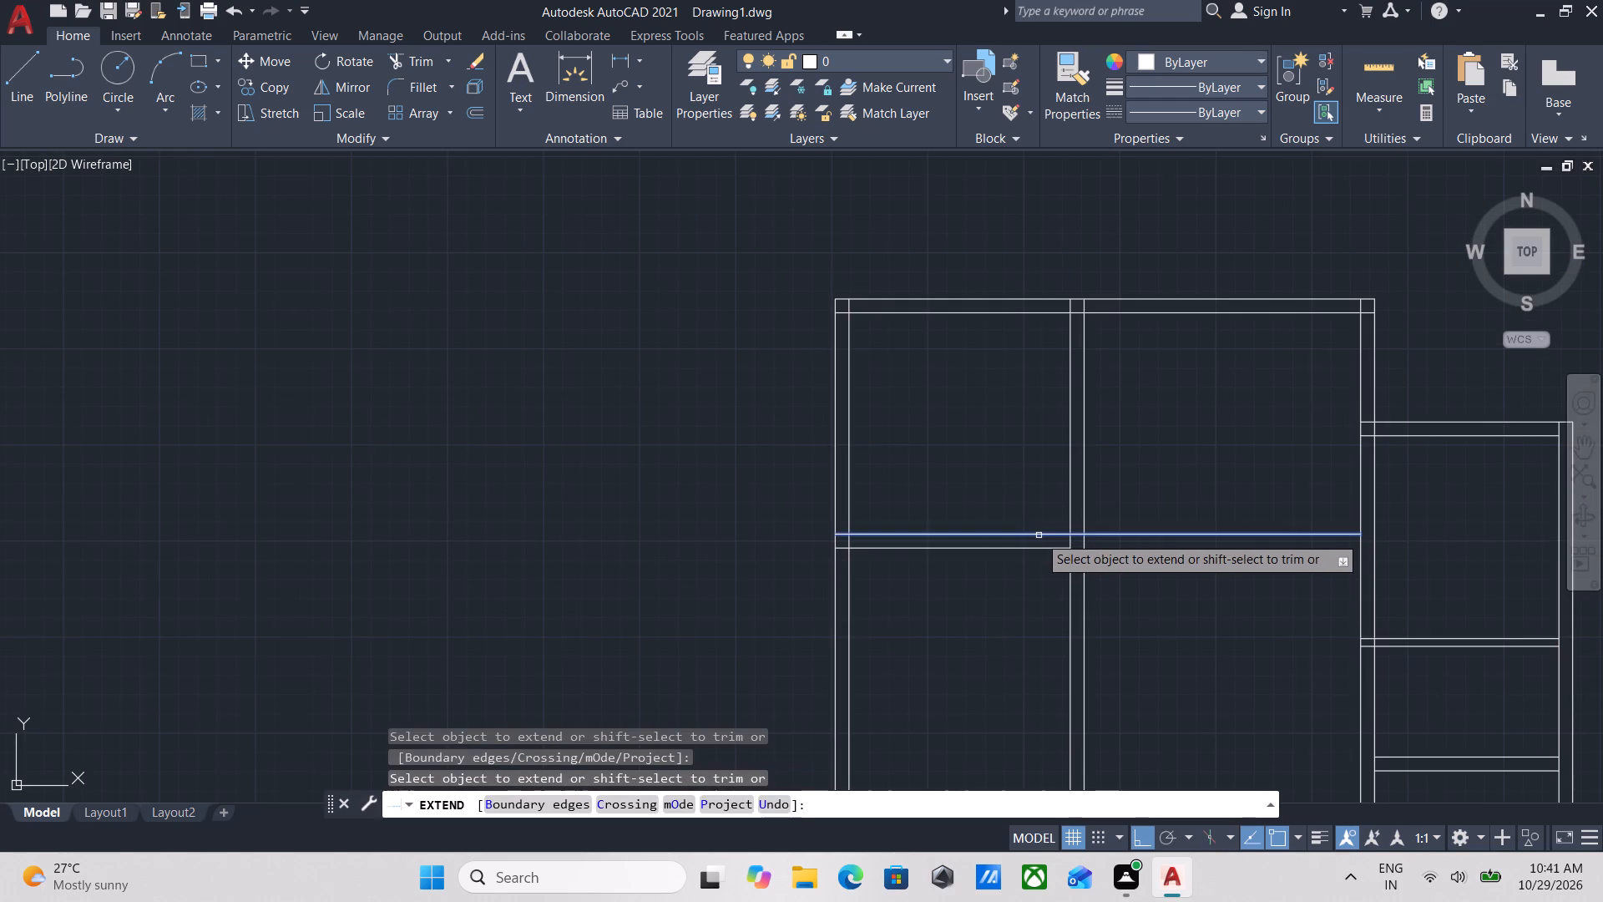
{"action": "left_click", "coordinate": [1039, 535]}
{"action": "left_click", "coordinate": [1040, 549]}
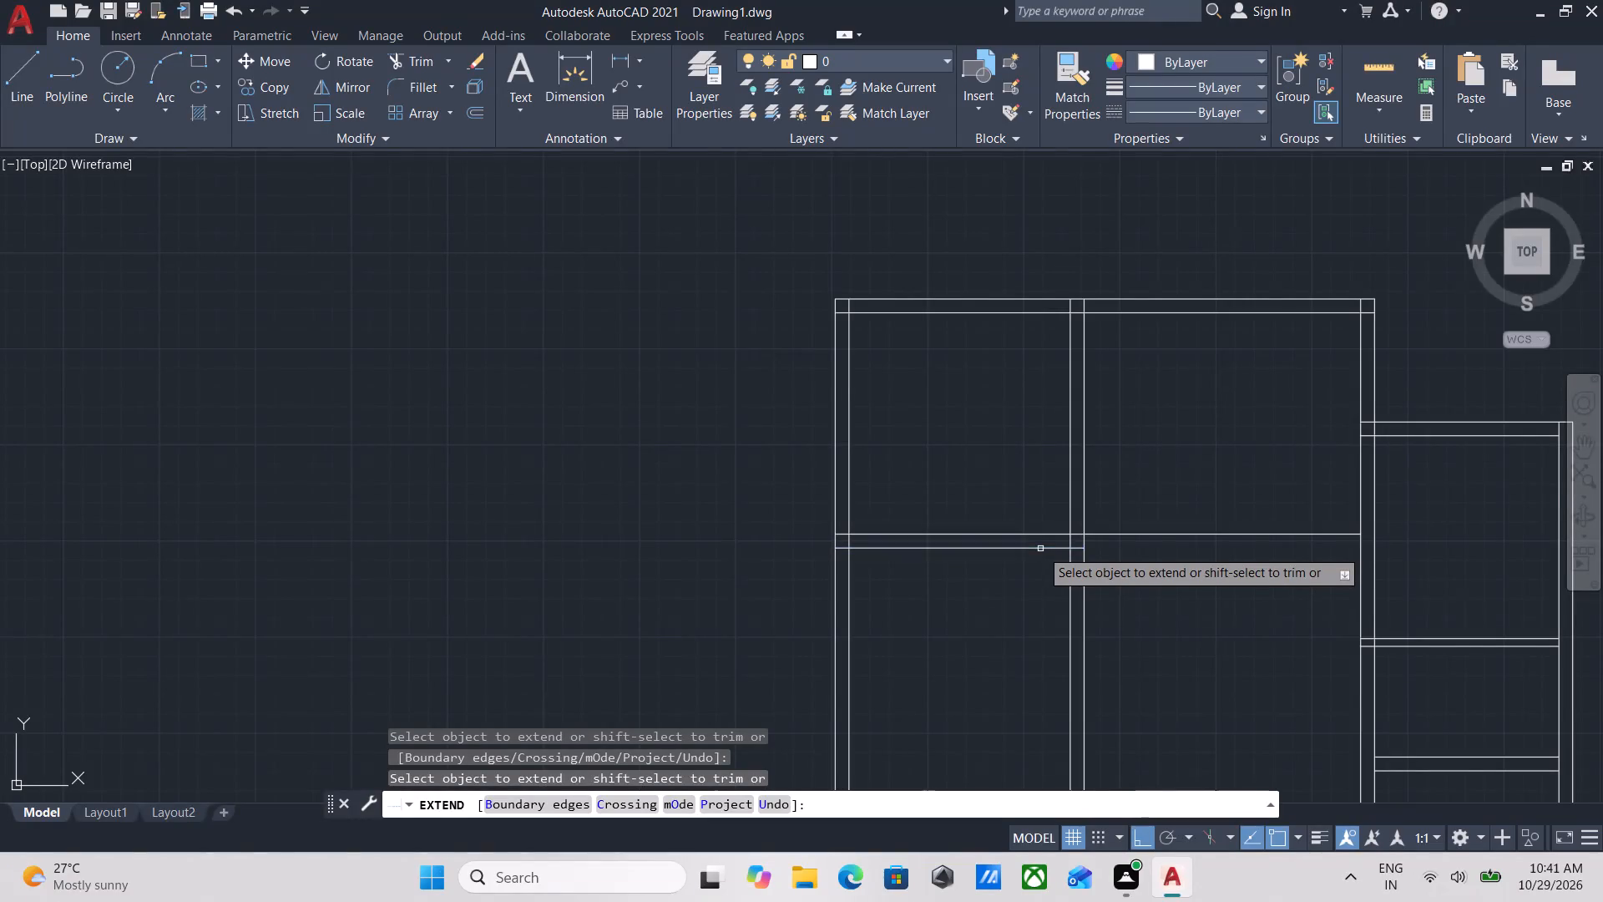
{"action": "left_click", "coordinate": [1040, 550]}
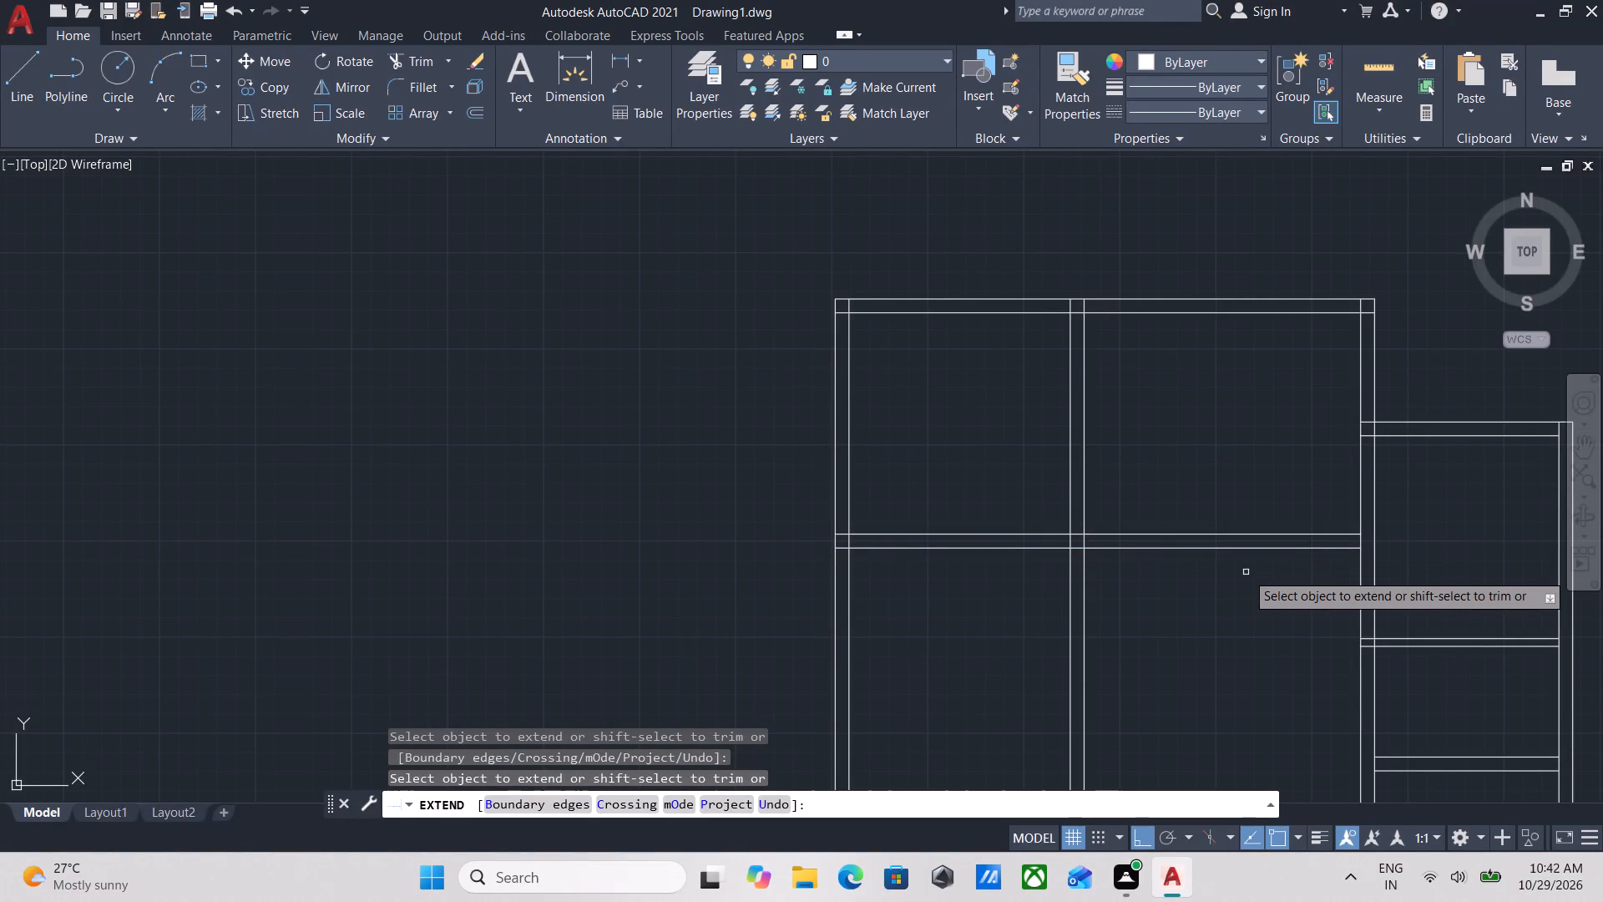
Extend both lines of the central bay's new cross wall through to the east face of the wall between the central and east bays.
{"action": "scroll", "coordinate": [1332, 574], "scroll_direction": "up", "scroll_amount": 1}
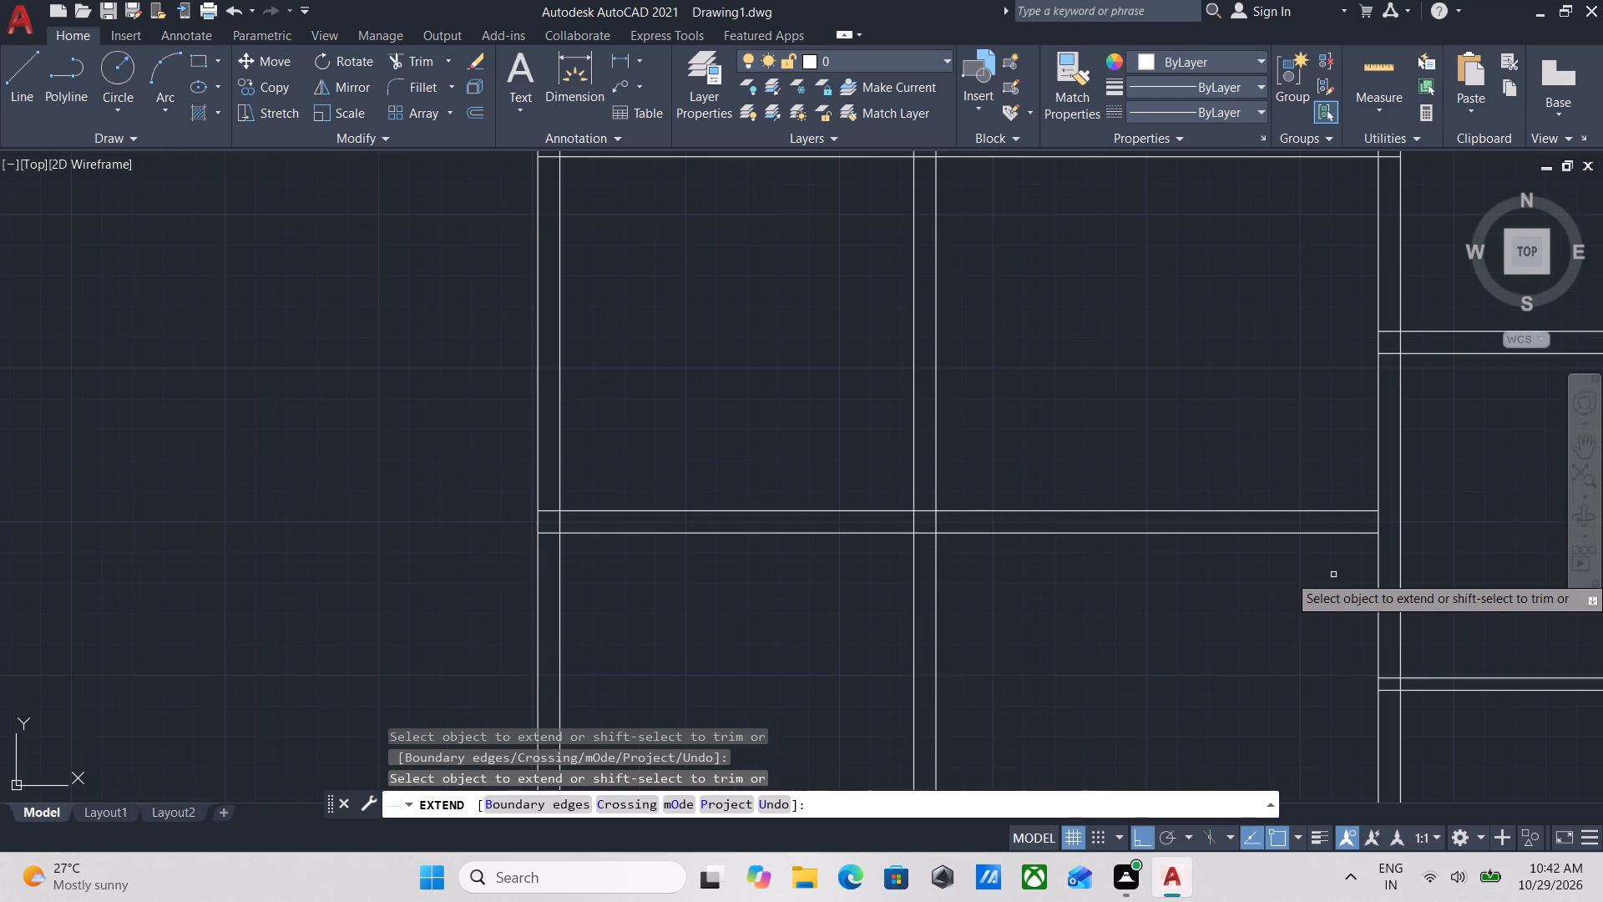
{"action": "middle_click_drag", "start_coordinate": [1326, 575], "coordinate": [1262, 612]}
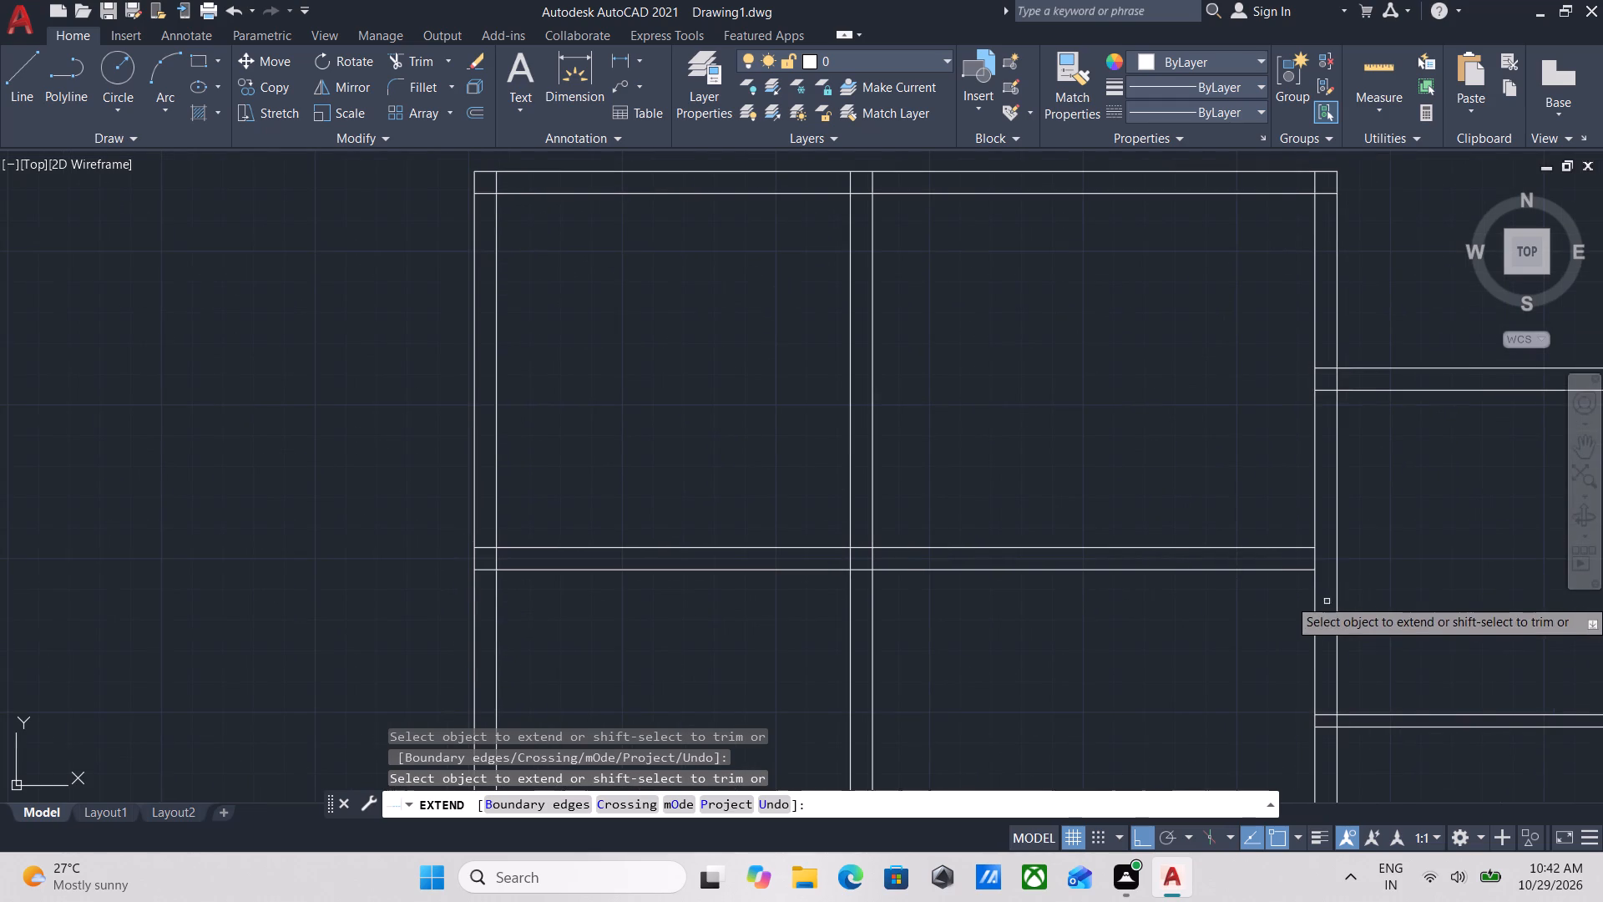
{"action": "scroll", "coordinate": [1313, 592], "scroll_direction": "up", "scroll_amount": 1}
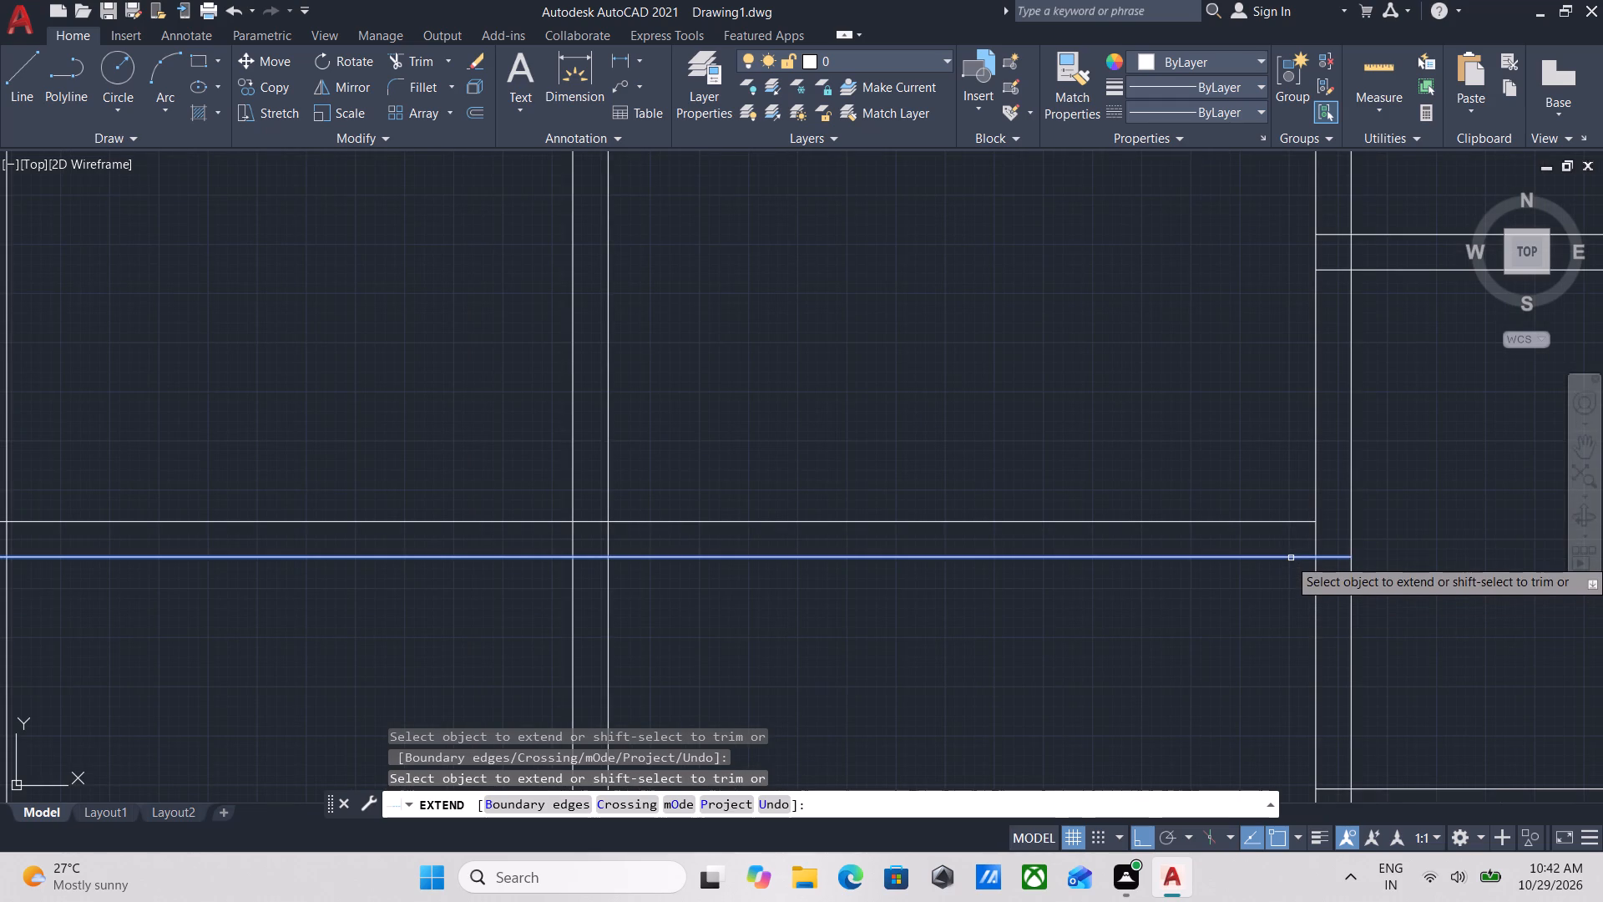
{"action": "left_click", "coordinate": [1291, 558]}
{"action": "left_click", "coordinate": [1297, 521]}
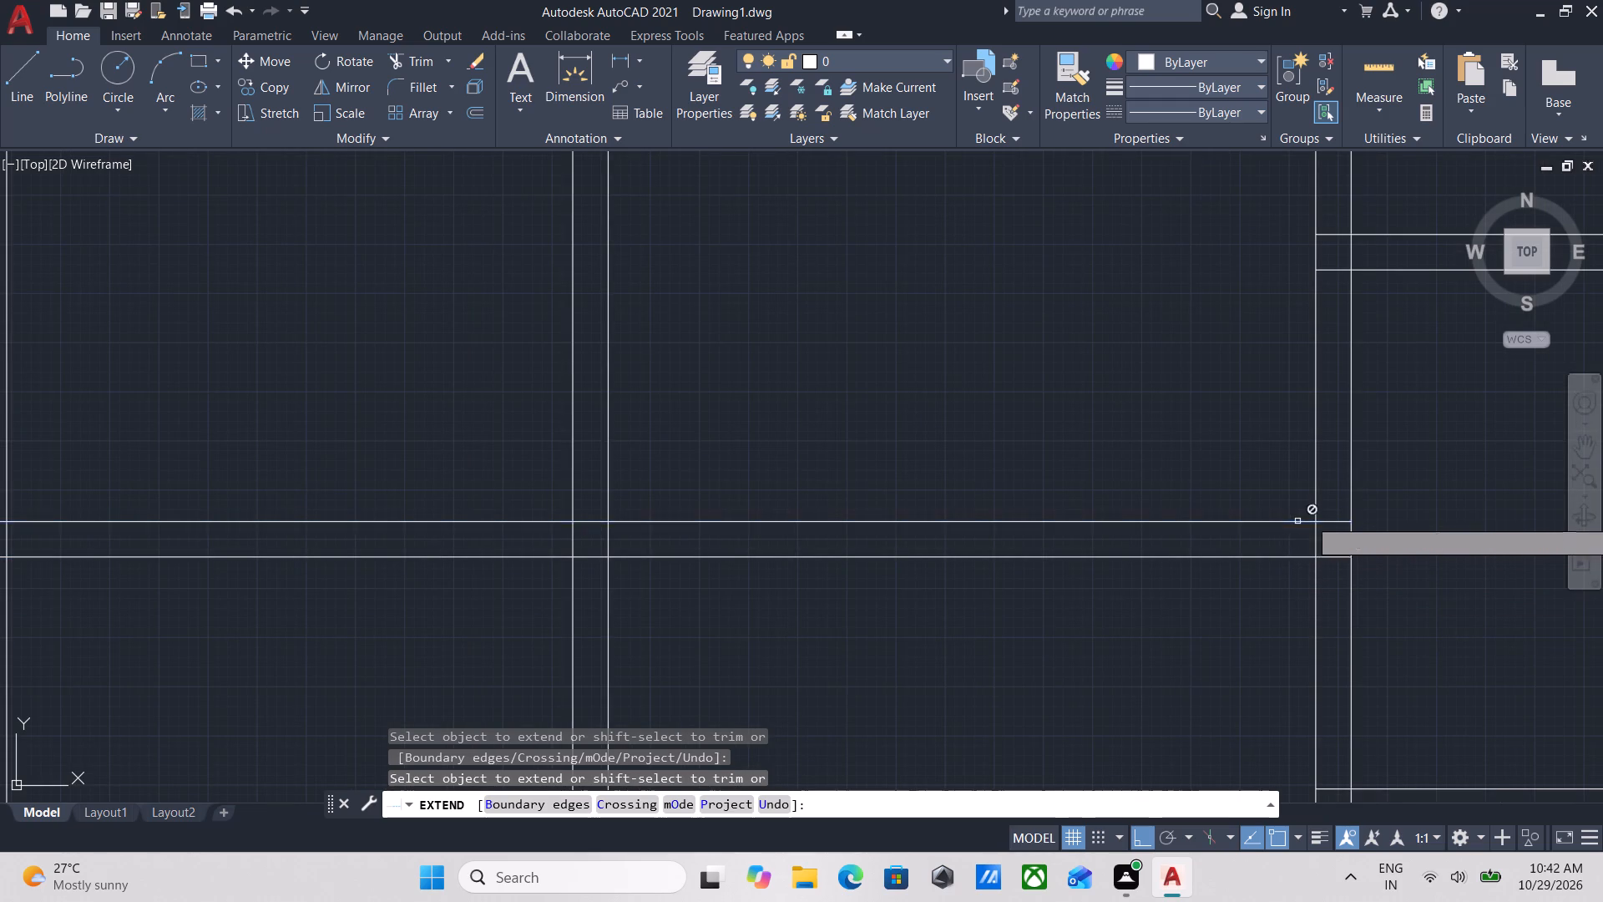
Examine the north end of the plan around the extended cross wall and the east bay.
{"action": "scroll", "coordinate": [1460, 508], "scroll_direction": "down", "scroll_amount": 2}
{"action": "middle_click_drag", "start_coordinate": [1460, 508], "coordinate": [1400, 487]}
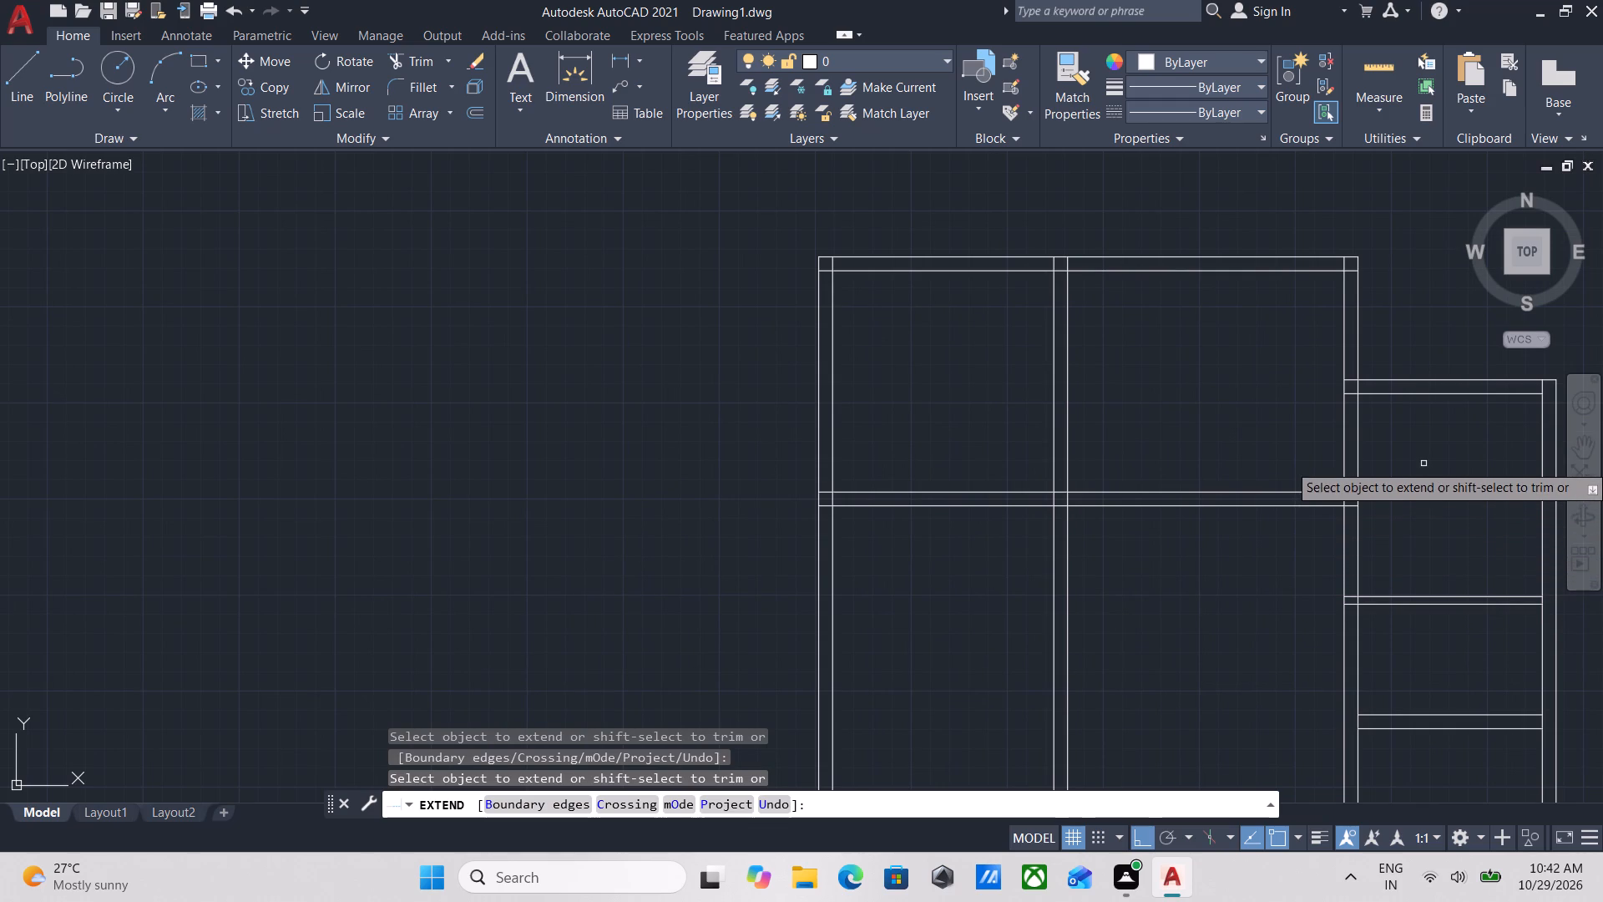
{"action": "scroll", "coordinate": [1423, 463], "scroll_direction": "up", "scroll_amount": 1}
{"action": "scroll", "coordinate": [1421, 479], "scroll_direction": "down", "scroll_amount": 1}
{"action": "middle_click_drag", "start_coordinate": [1421, 479], "coordinate": [1406, 485]}
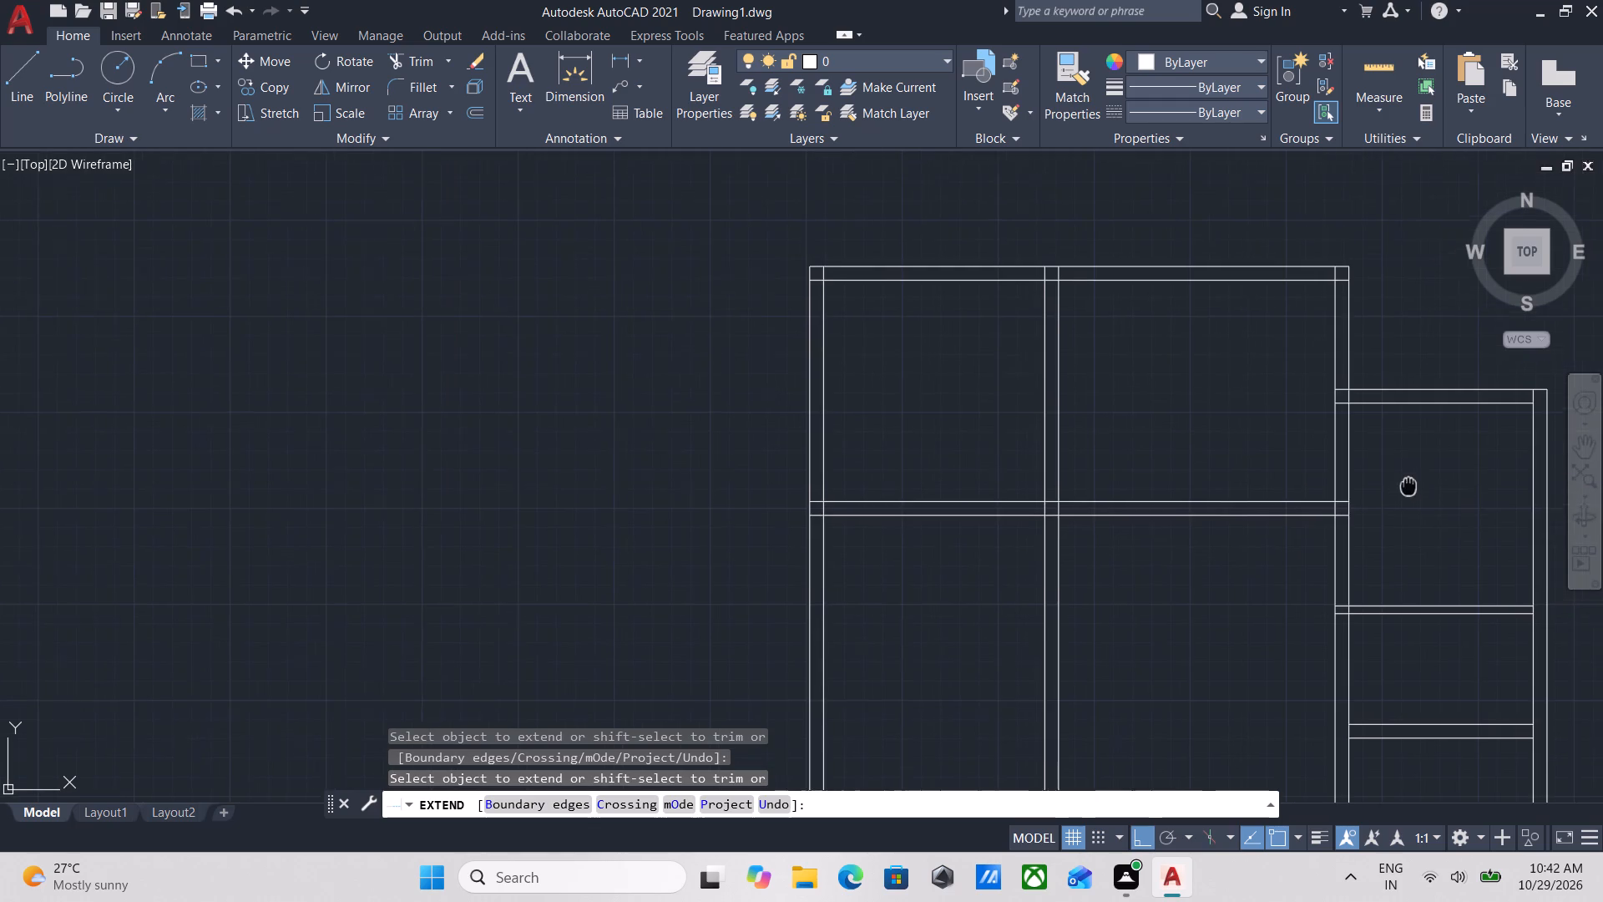
{"action": "middle_click_drag", "start_coordinate": [1406, 485], "coordinate": [1405, 485]}
{"action": "scroll", "coordinate": [1405, 487], "scroll_direction": "down", "scroll_amount": 1}
{"action": "middle_click_drag", "start_coordinate": [1405, 486], "coordinate": [1312, 517]}
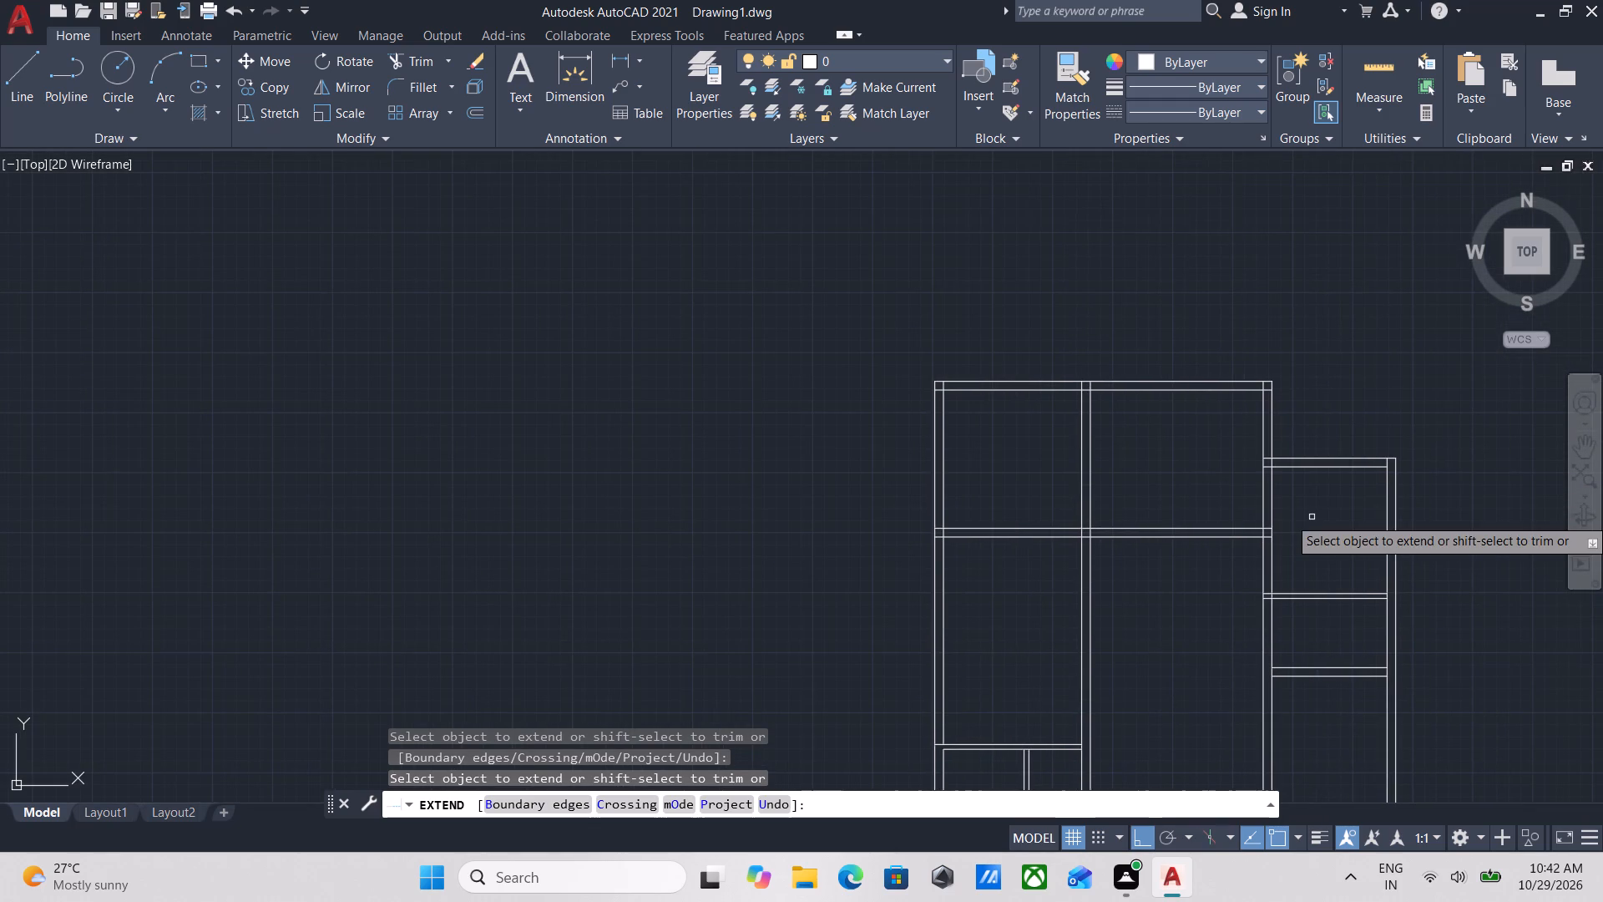
Trim both lines of the wall between the central and east bays from the east bay's north wall down to the extended cross wall.
{"action": "scroll", "coordinate": [1315, 530], "scroll_direction": "down", "scroll_amount": 1}
{"action": "scroll", "coordinate": [1306, 530], "scroll_direction": "up", "scroll_amount": 2}
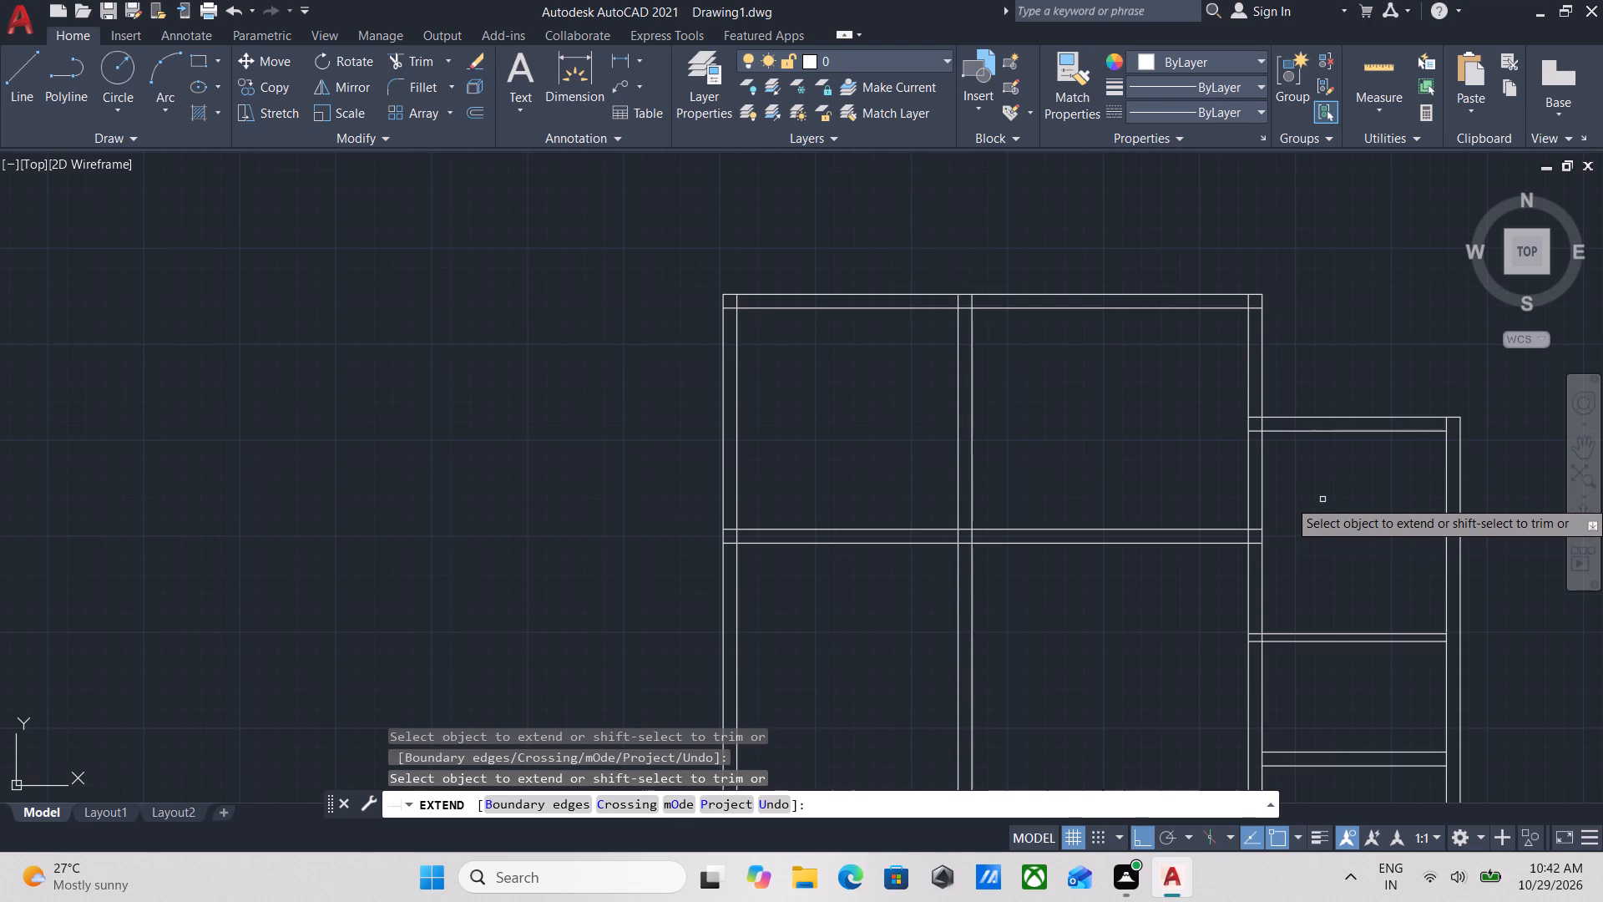
{"action": "scroll", "coordinate": [1322, 499], "scroll_direction": "up", "scroll_amount": 2}
{"action": "scroll", "coordinate": [1321, 500], "scroll_direction": "down", "scroll_amount": 1}
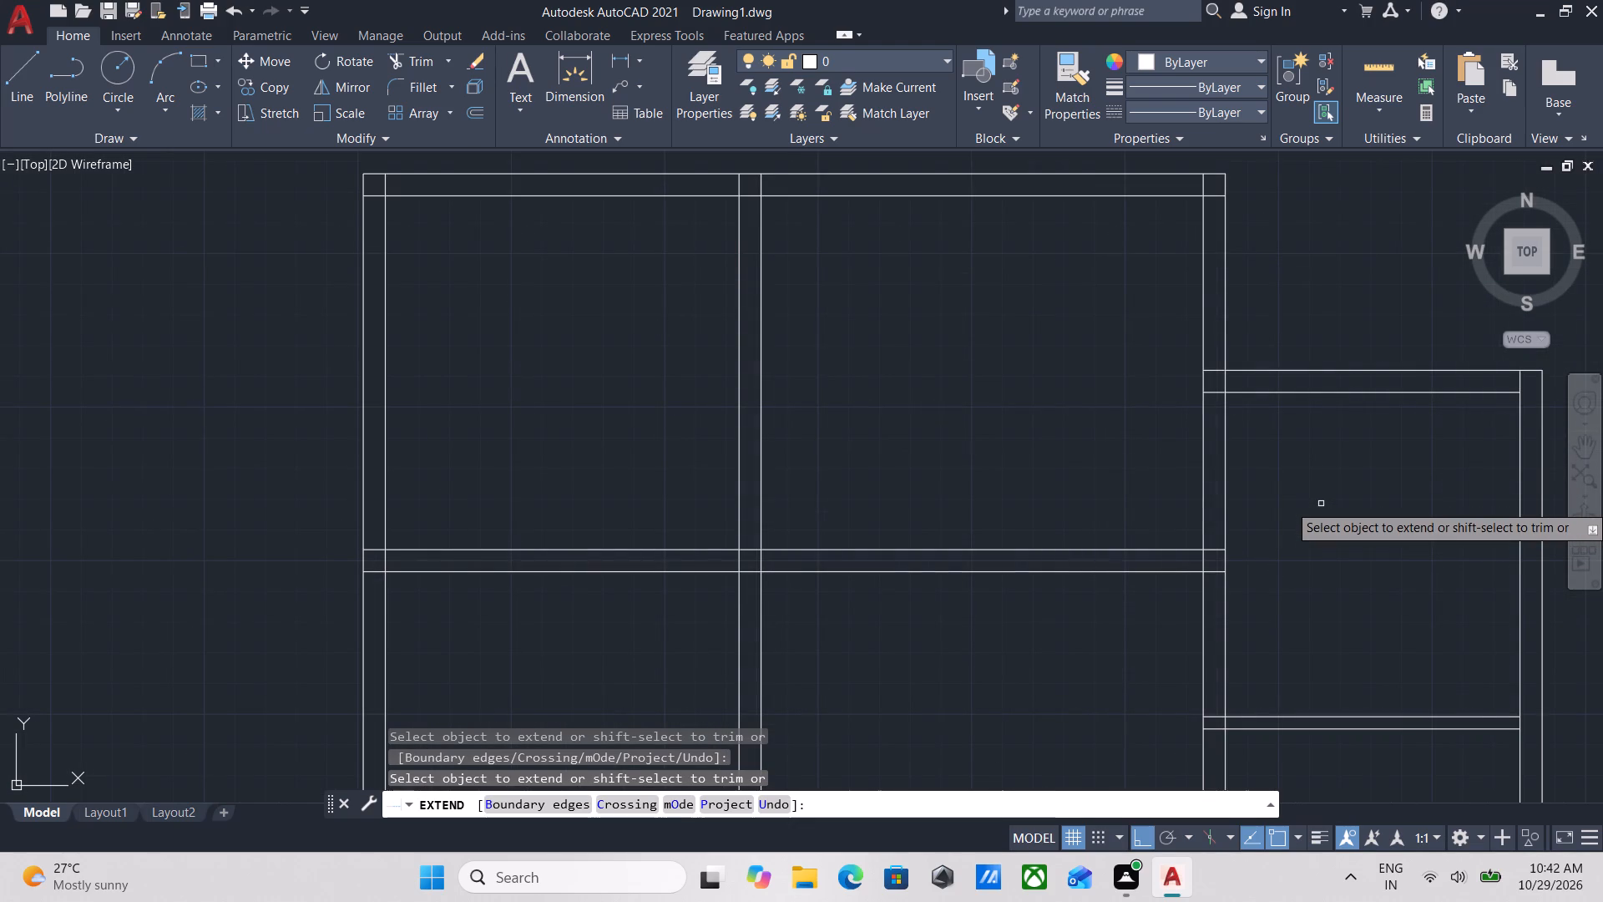
{"action": "key", "text": "Escape"}
{"action": "type", "text": "tr"}
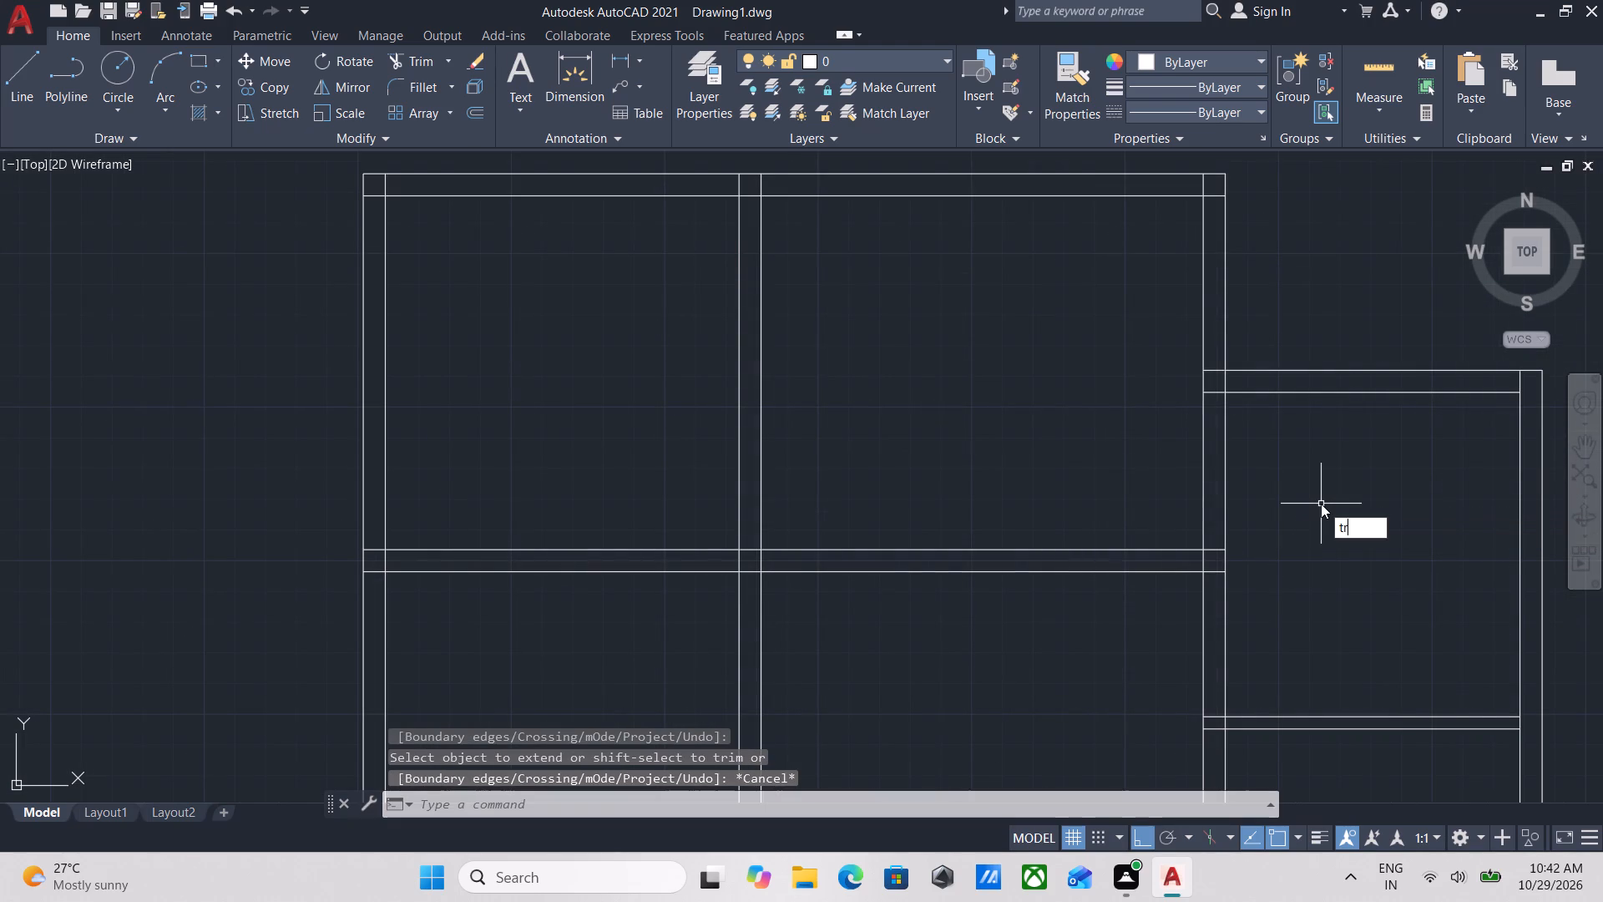
{"action": "key", "text": "Return"}
{"action": "left_click", "coordinate": [1305, 499]}
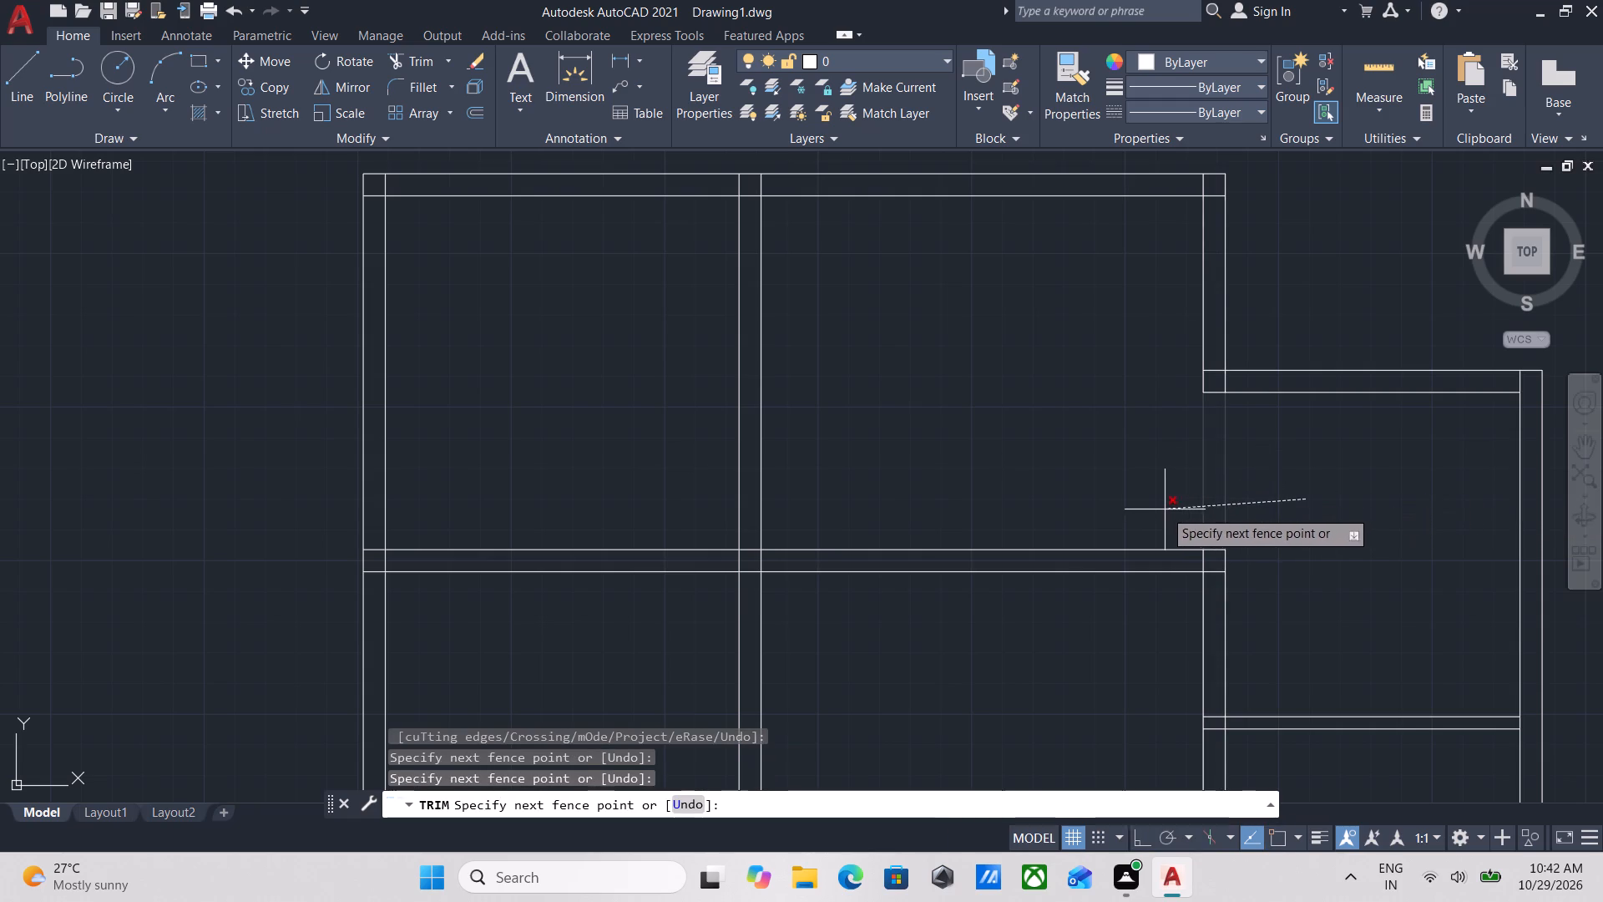
{"action": "left_click", "coordinate": [1145, 489]}
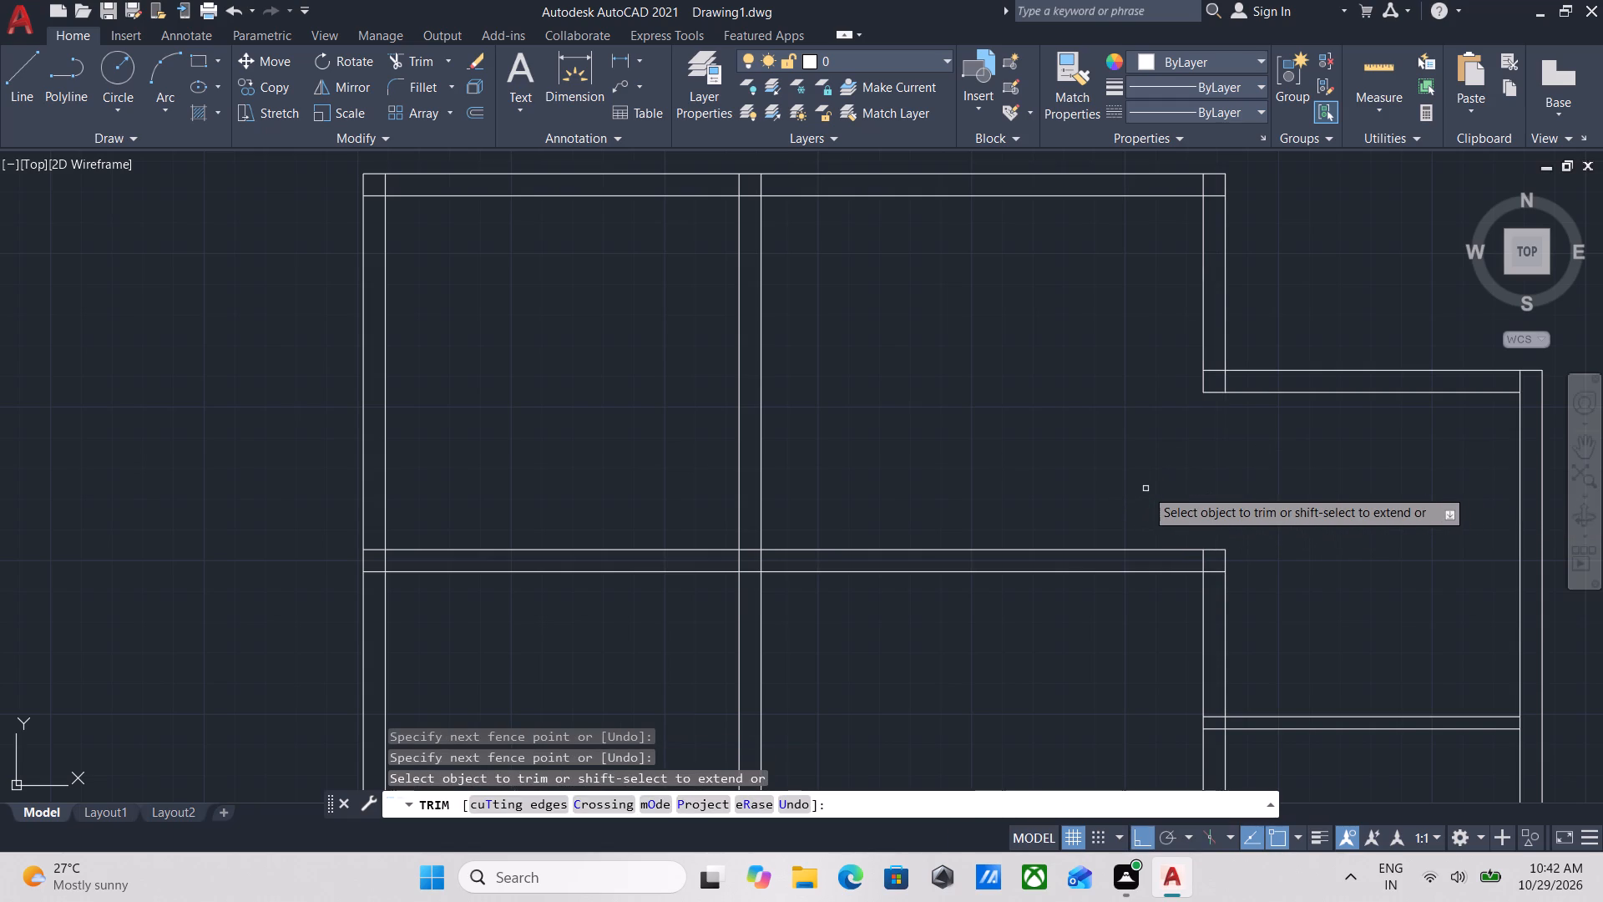
{"action": "key", "text": "Escape"}
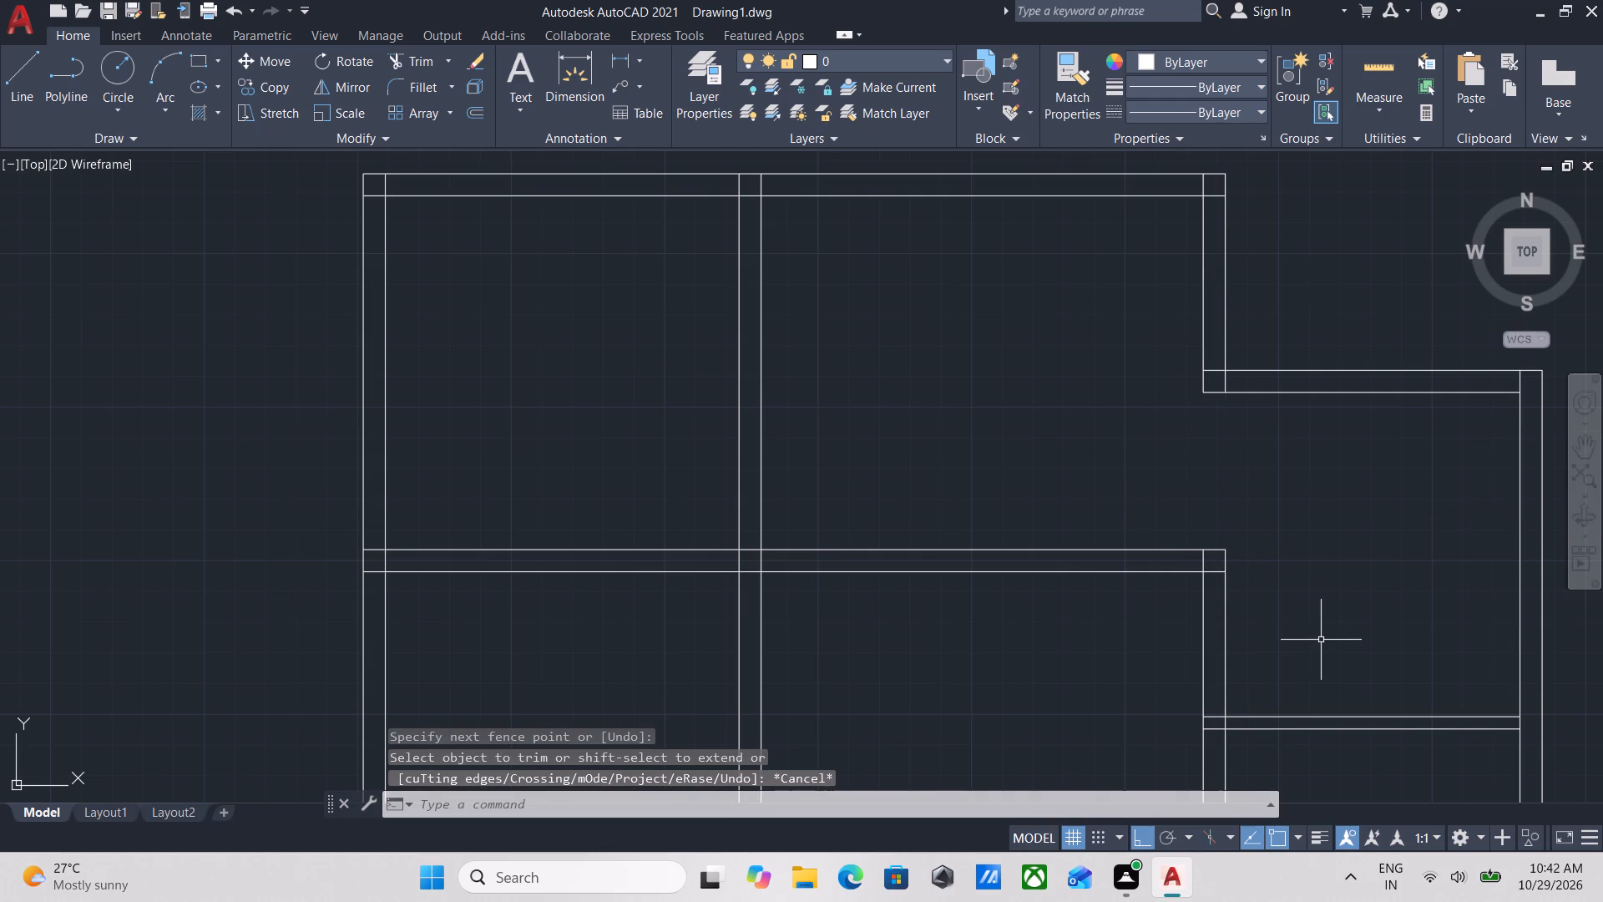
Draw a 7'8" line north from the midpoint of the east bay's northern cross partition.
{"action": "scroll", "coordinate": [1303, 661], "scroll_direction": "up", "scroll_amount": 1}
{"action": "scroll", "coordinate": [1290, 637], "scroll_direction": "down", "scroll_amount": 2}
{"action": "middle_click_drag", "start_coordinate": [1285, 629], "coordinate": [1102, 606]}
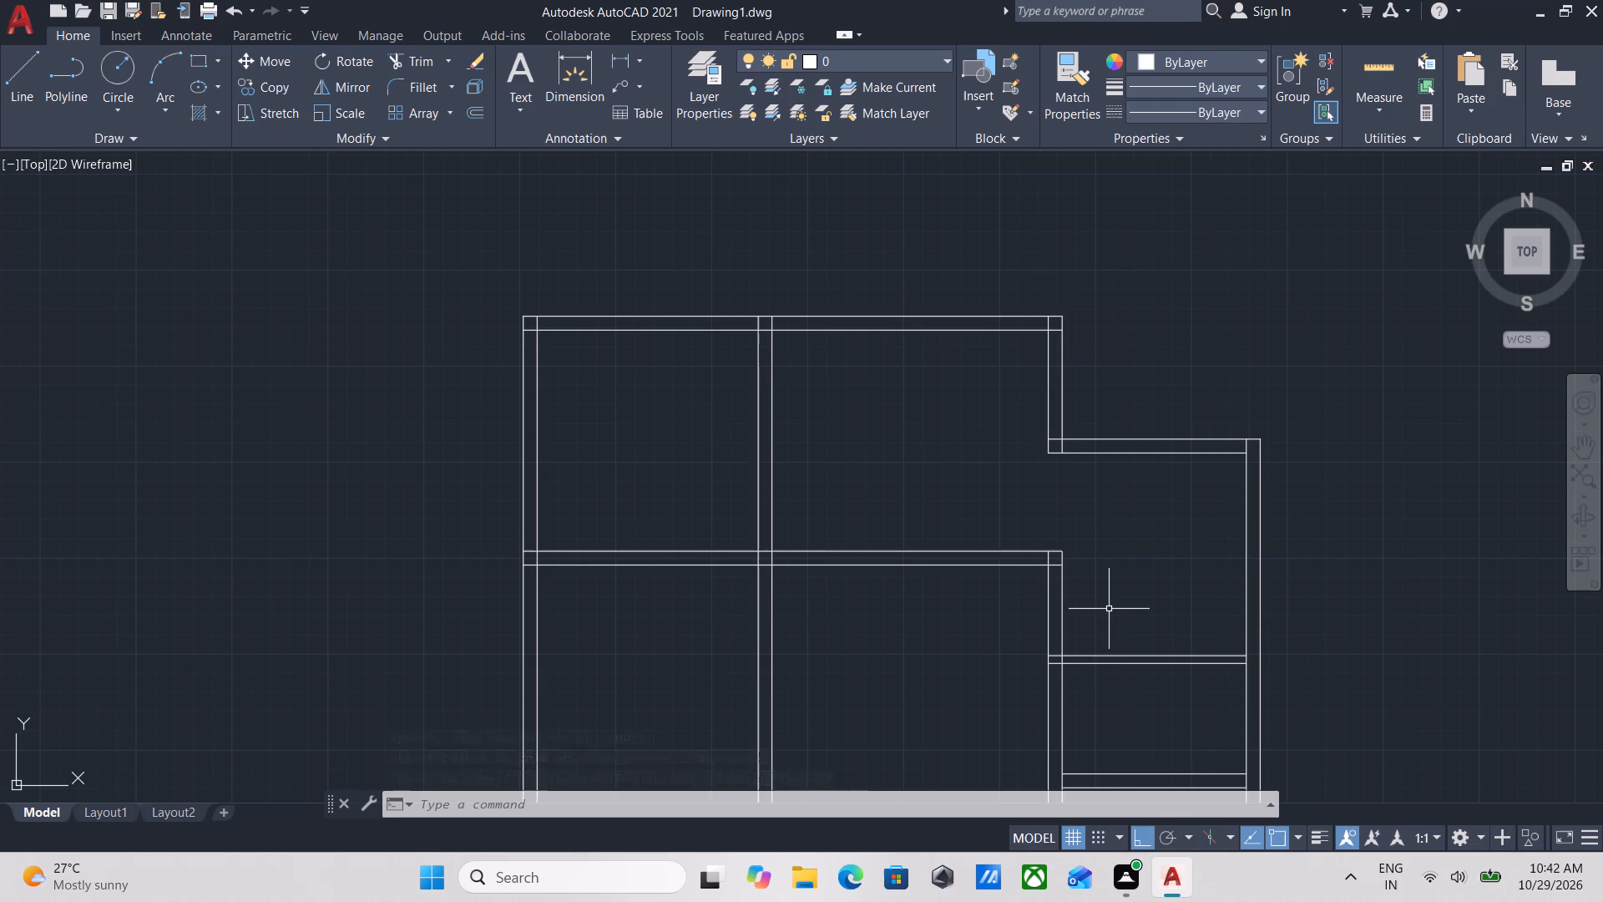
{"action": "scroll", "coordinate": [1125, 675], "scroll_direction": "up", "scroll_amount": 1}
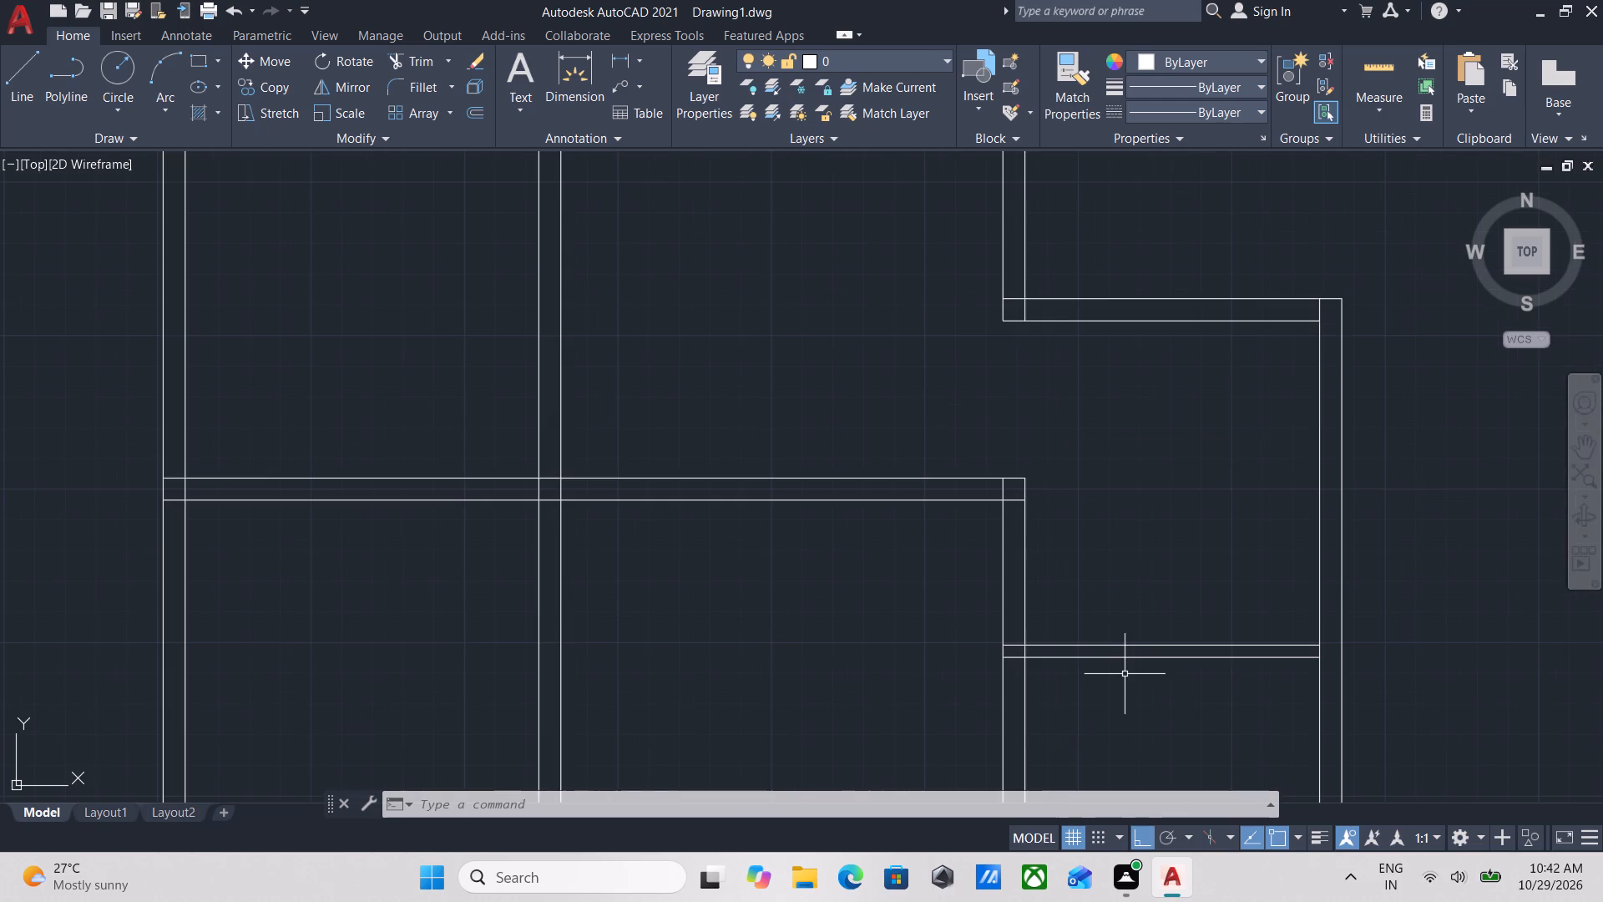
{"action": "scroll", "coordinate": [1122, 671], "scroll_direction": "up", "scroll_amount": 3}
{"action": "scroll", "coordinate": [1120, 667], "scroll_direction": "down", "scroll_amount": 2}
{"action": "middle_click_drag", "start_coordinate": [1118, 667], "coordinate": [969, 676]}
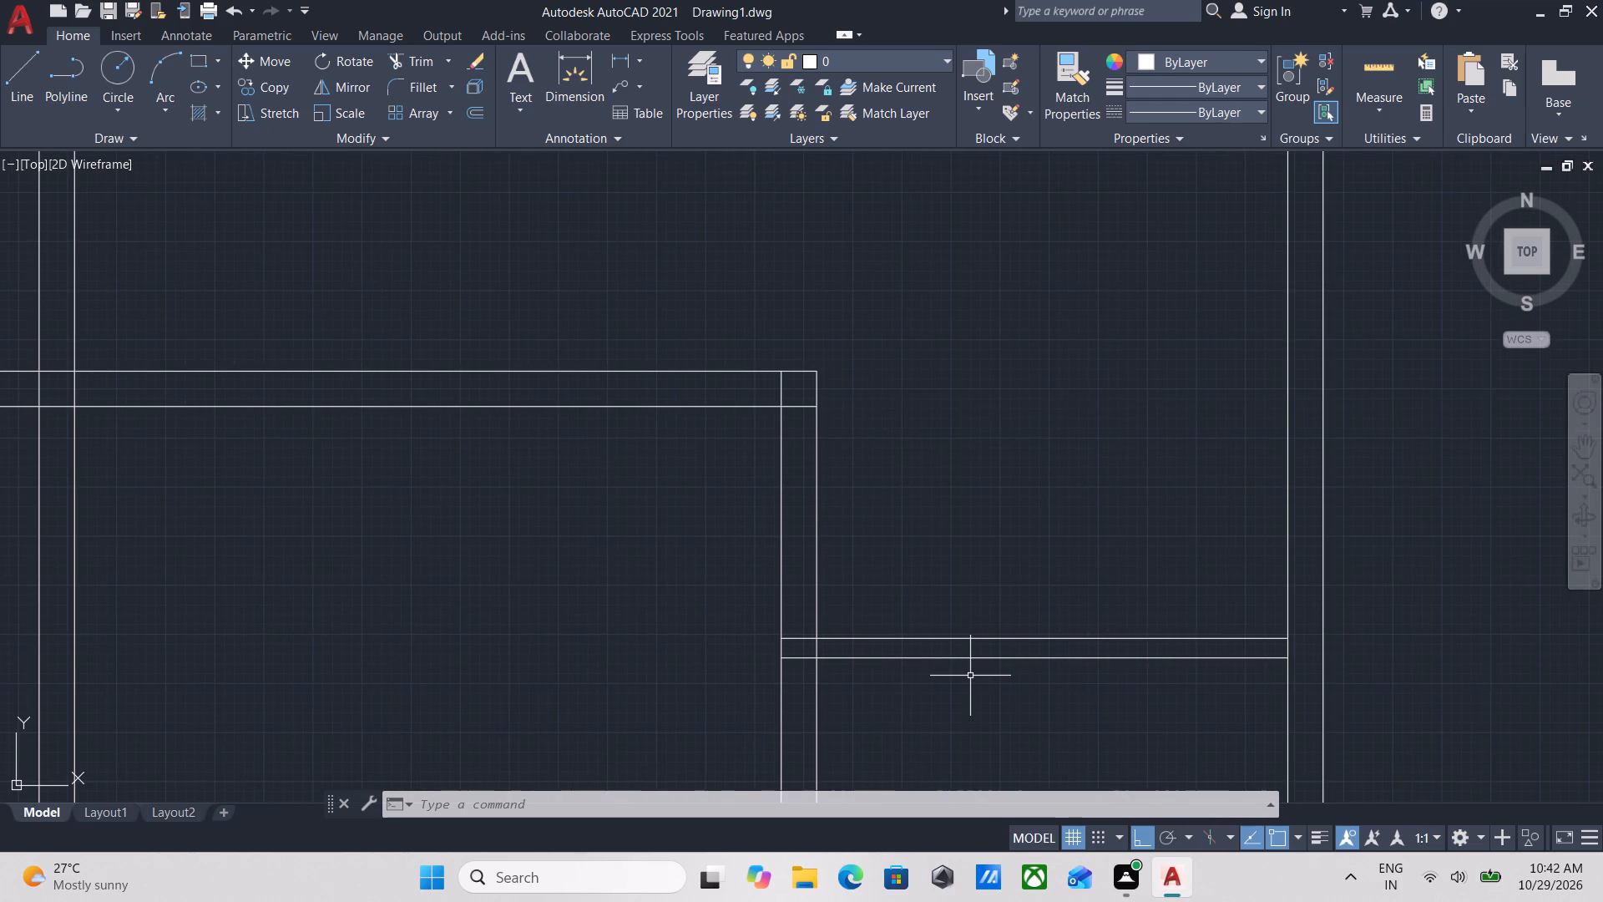
{"action": "key", "text": "l"}
{"action": "key", "text": "Return"}
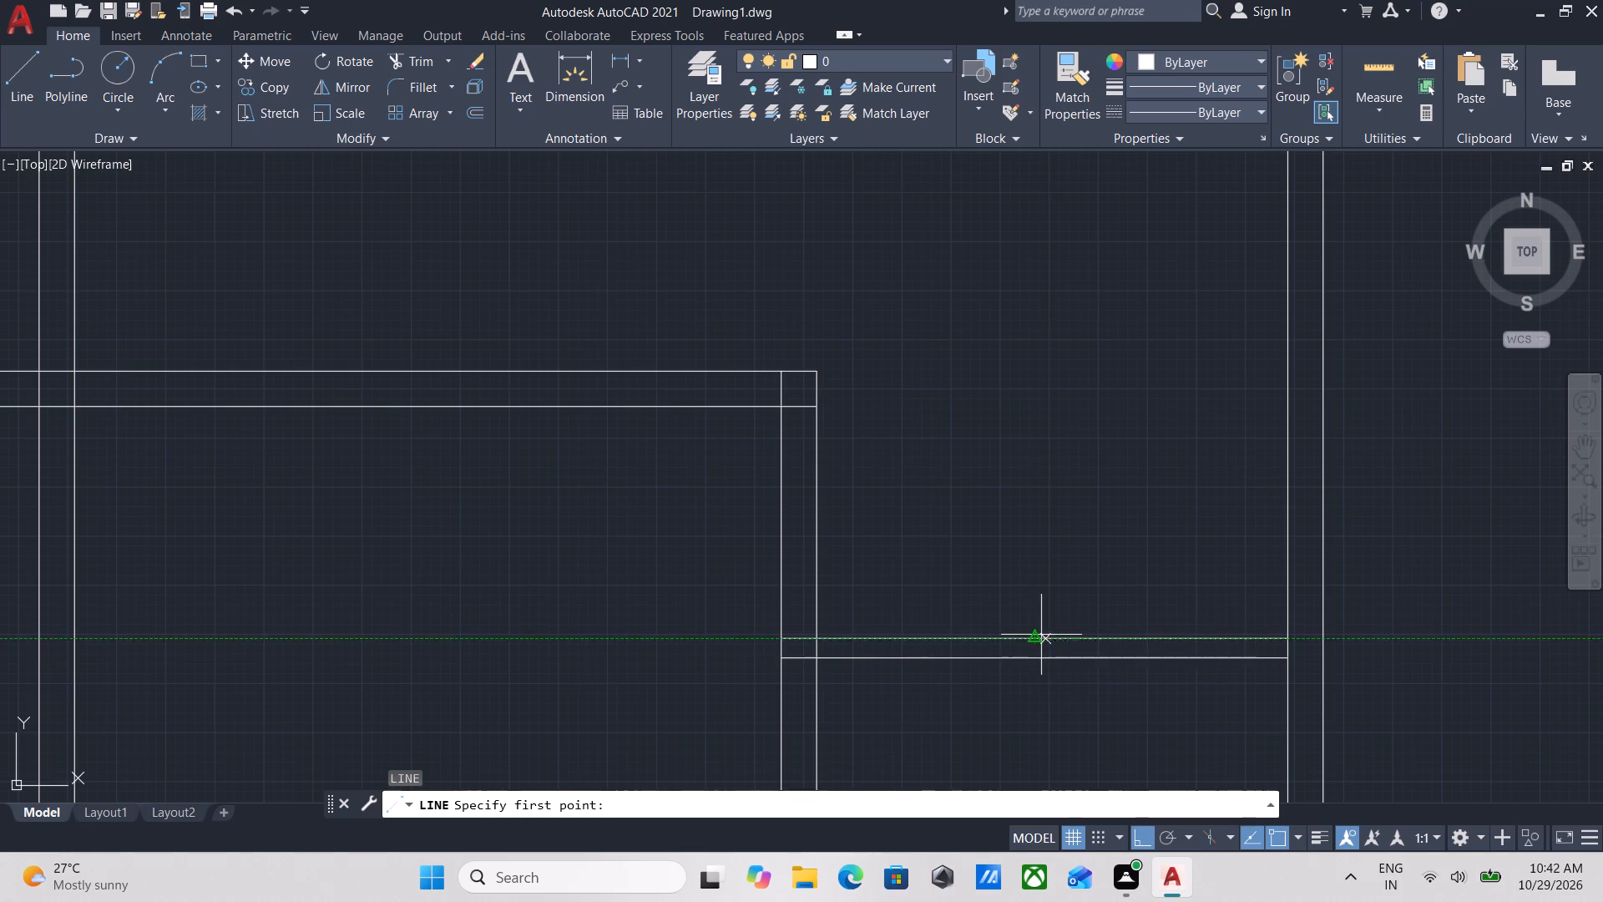
{"action": "left_click", "coordinate": [1031, 635]}
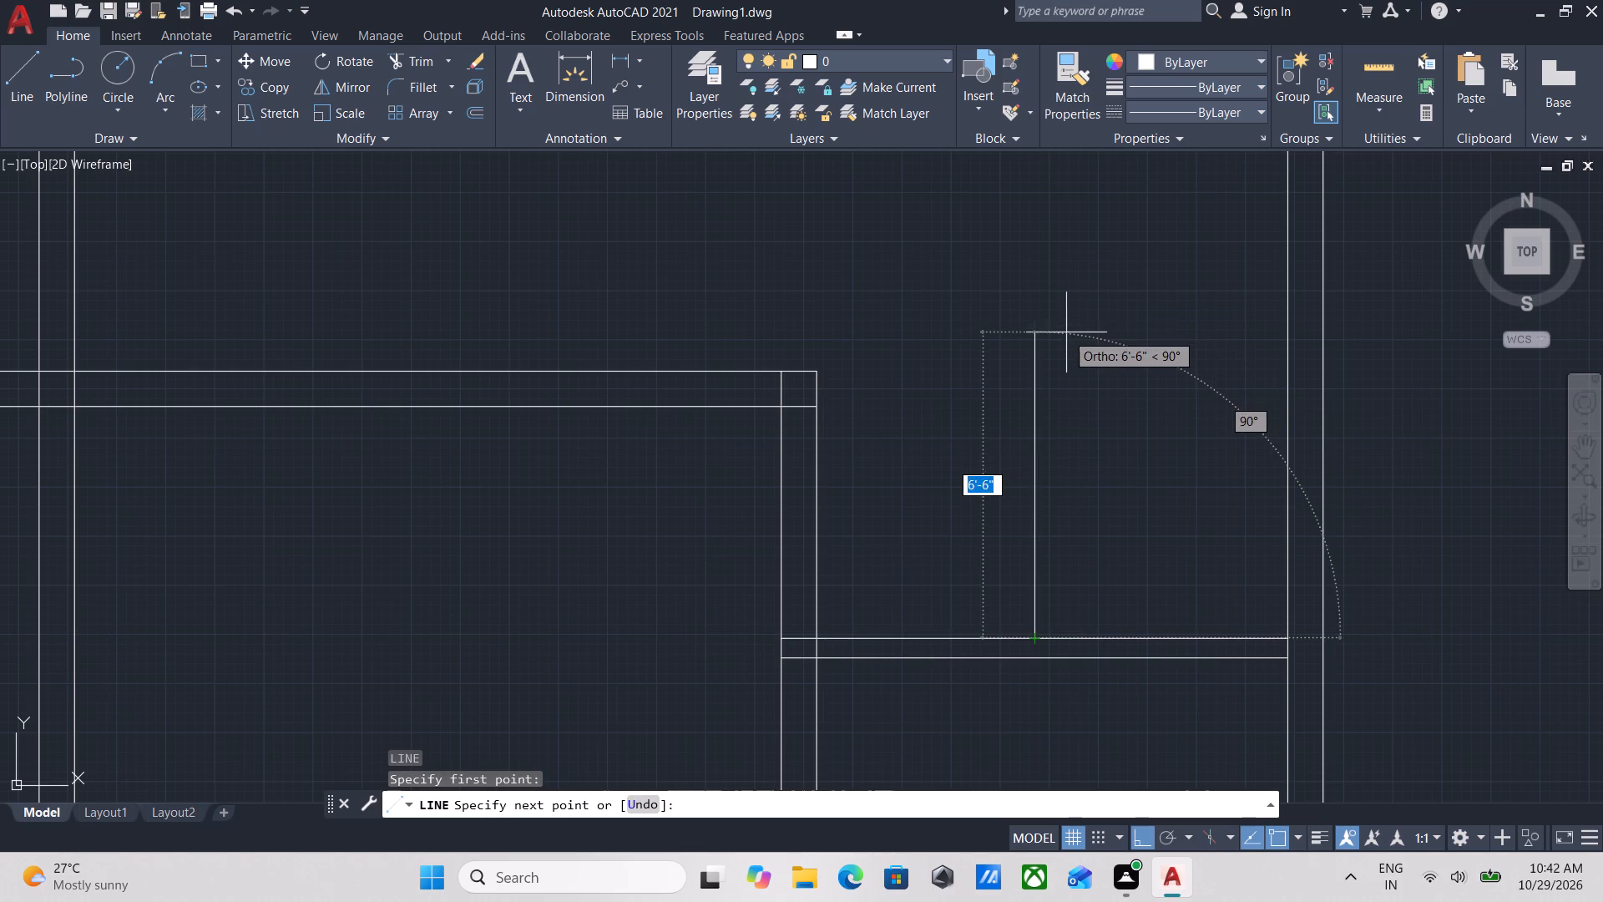
{"action": "middle_click_drag", "start_coordinate": [1056, 335], "coordinate": [1103, 497]}
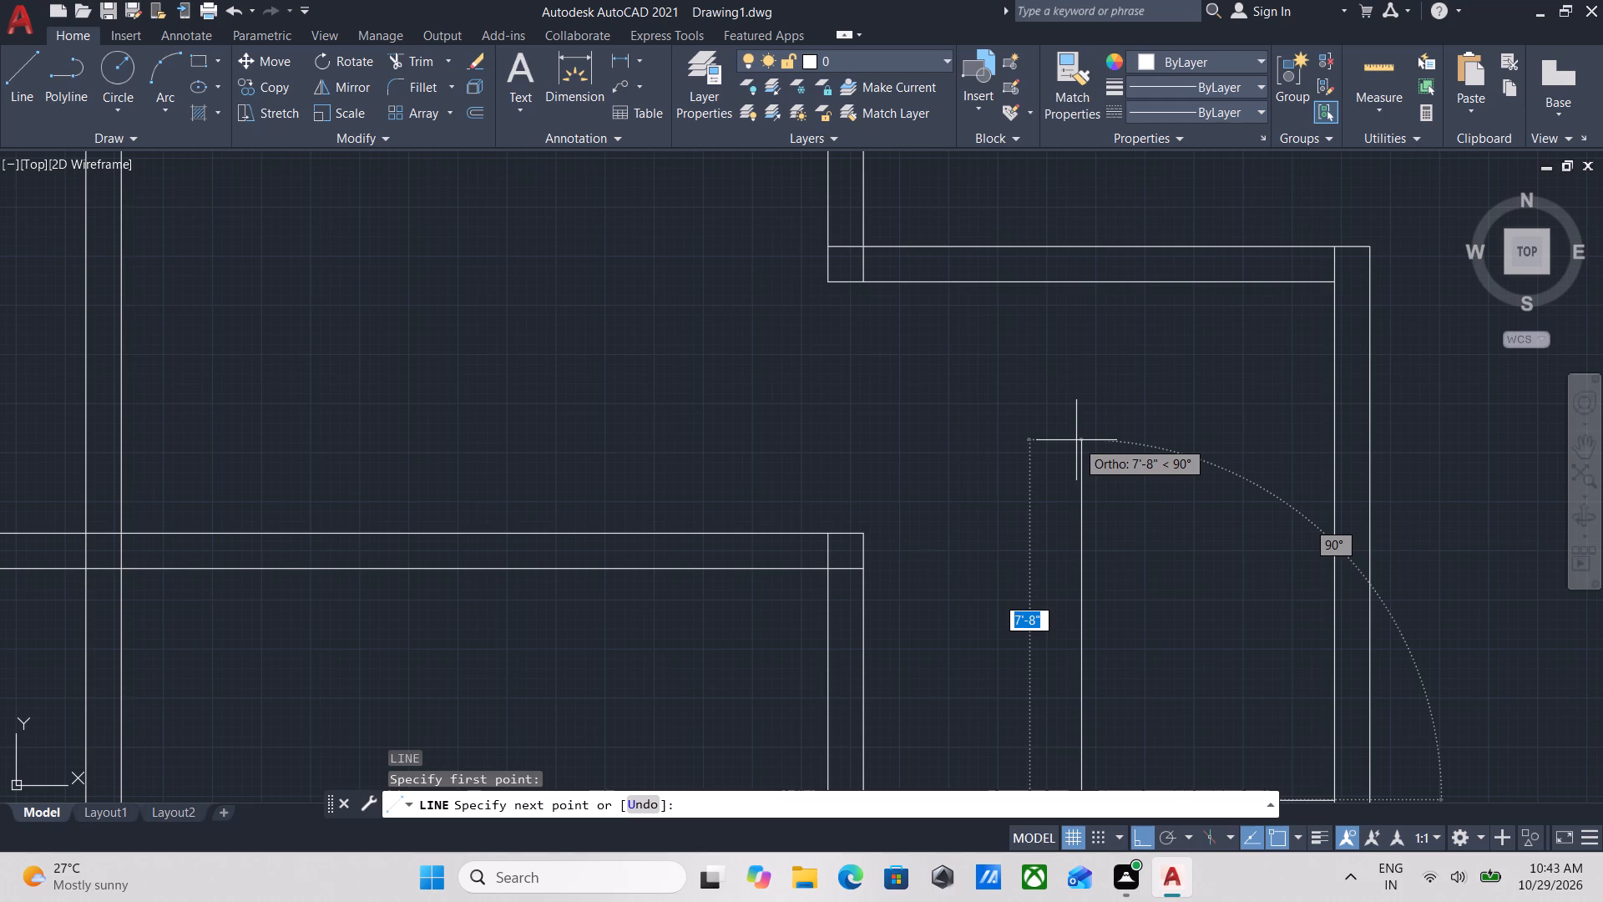
{"action": "type", "text": "7'"}
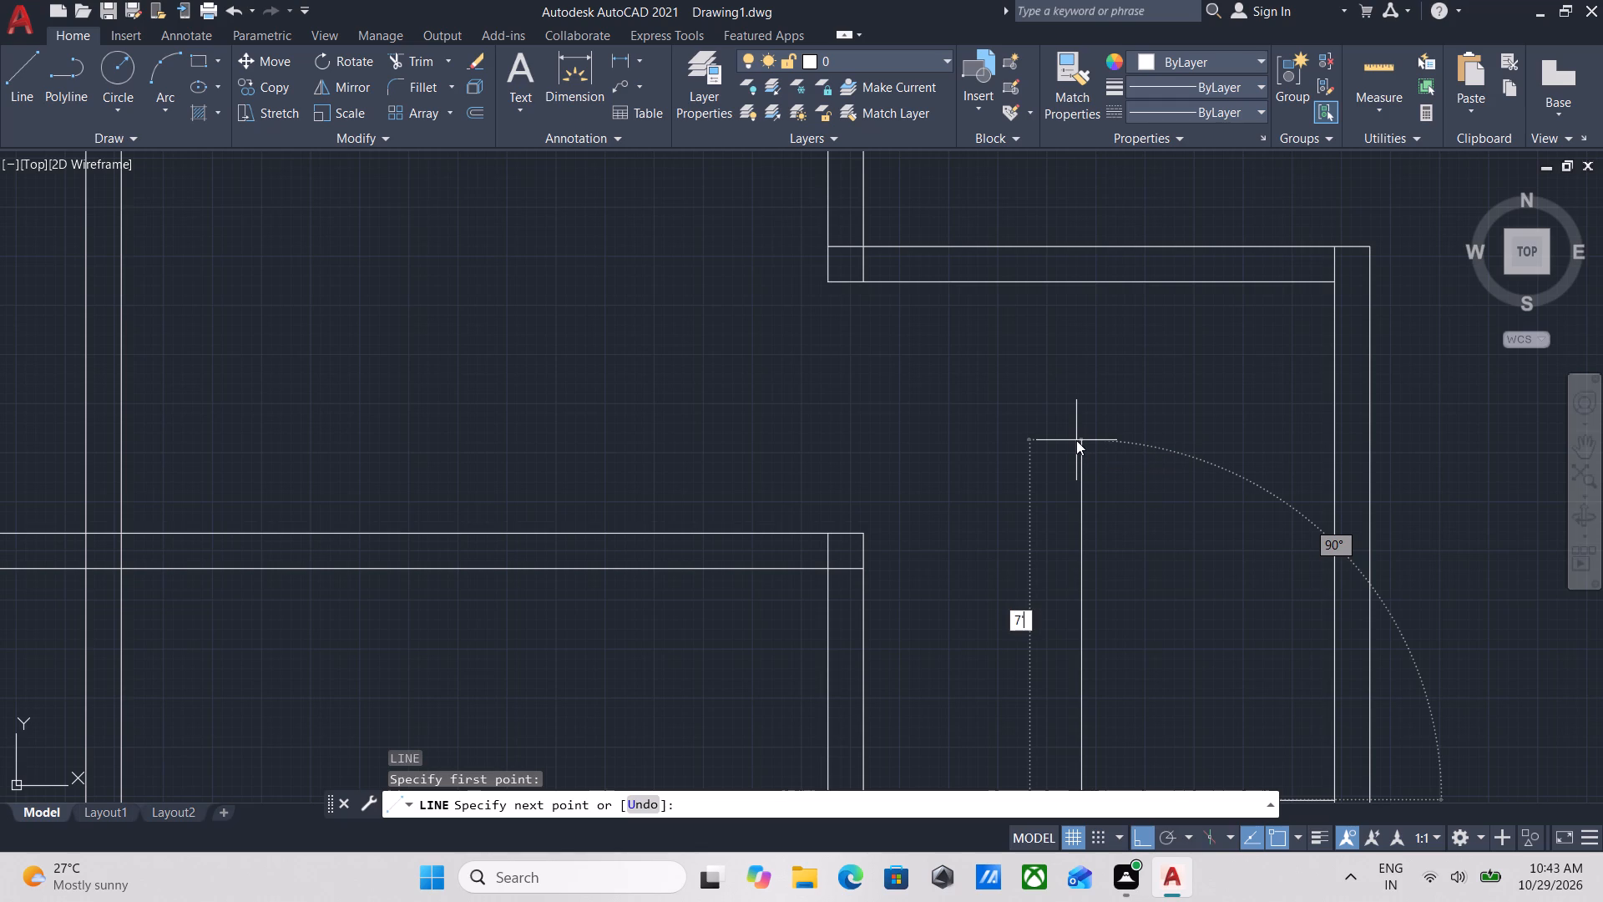
{"action": "key", "text": "8"}
{"action": "key", "text": "Return"}
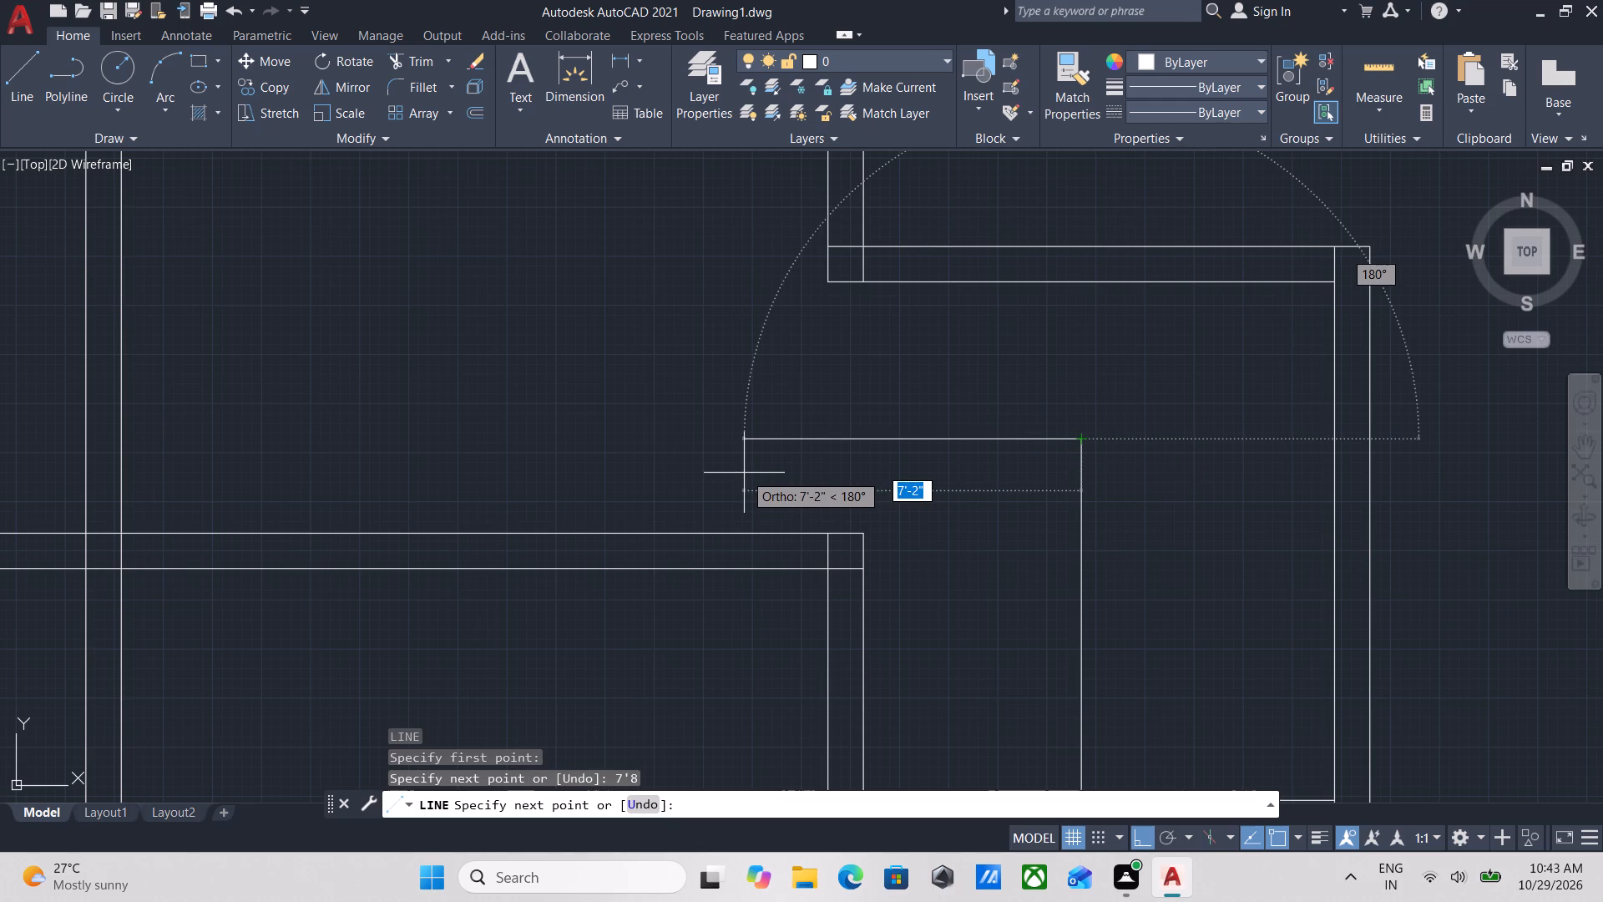
{"action": "scroll", "coordinate": [744, 473], "scroll_direction": "up", "scroll_amount": 1}
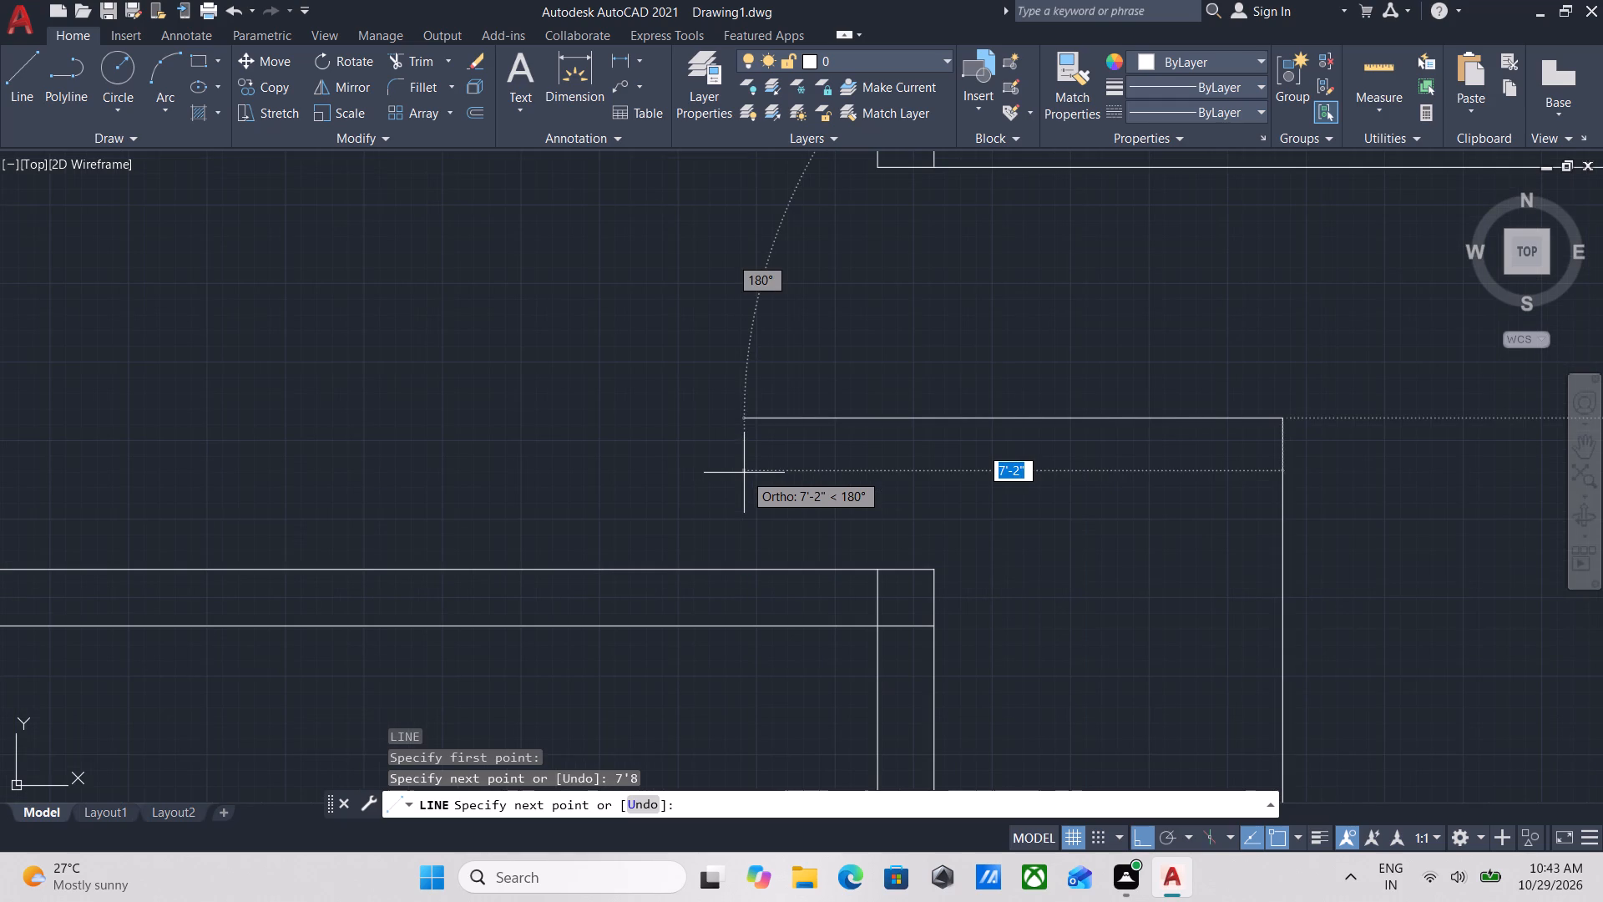
{"action": "scroll", "coordinate": [744, 473], "scroll_direction": "down", "scroll_amount": 2}
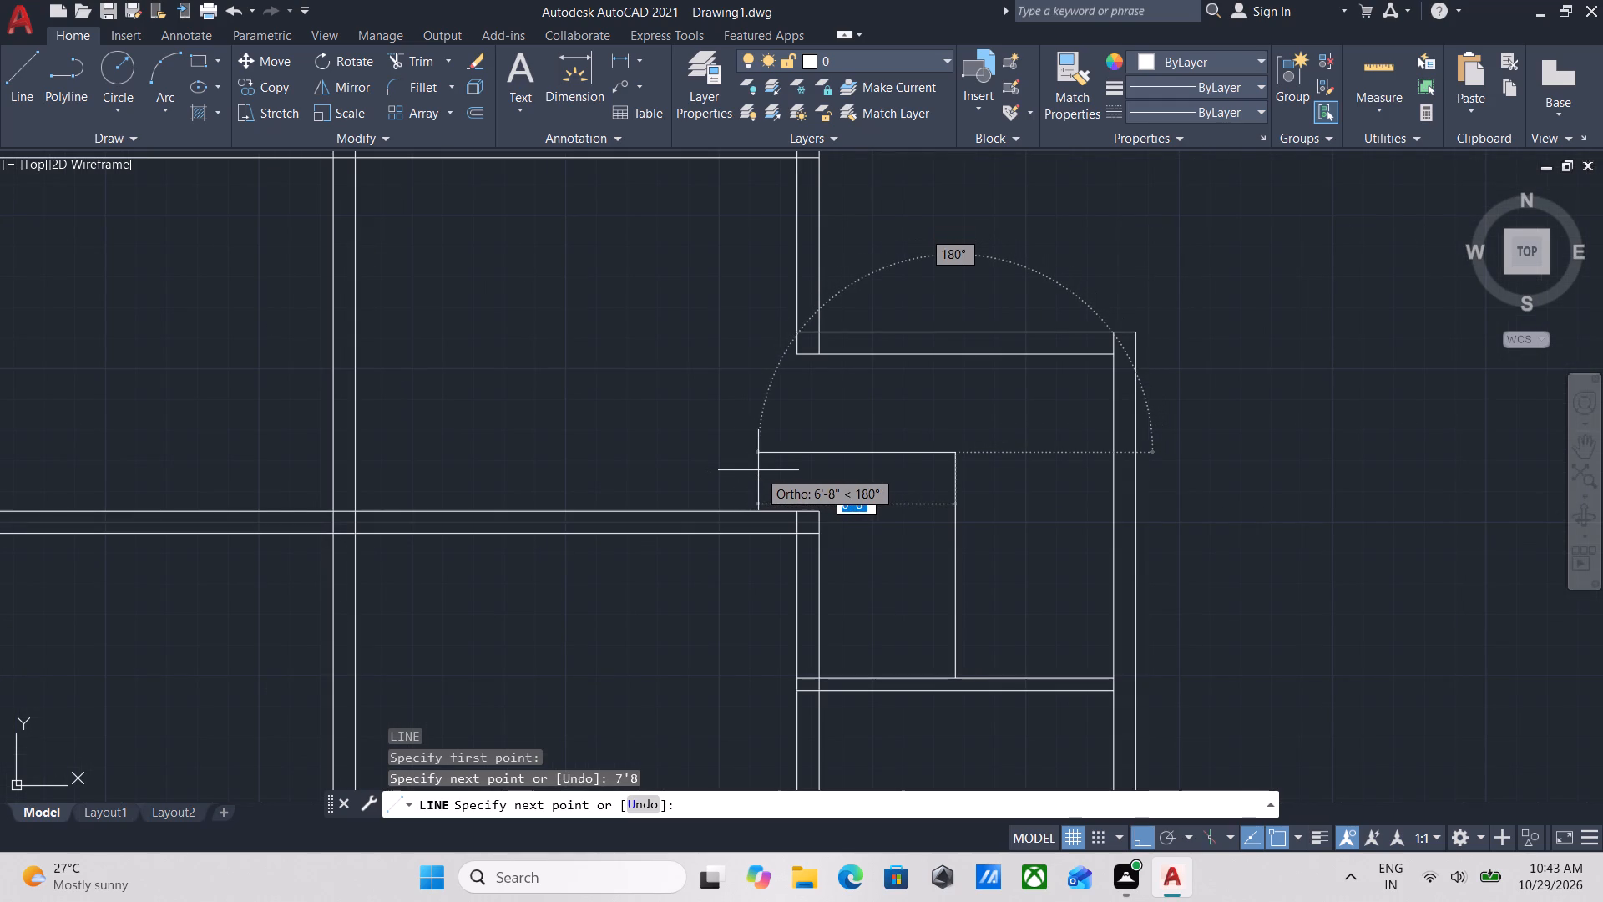
{"action": "scroll", "coordinate": [758, 470], "scroll_direction": "up", "scroll_amount": 3}
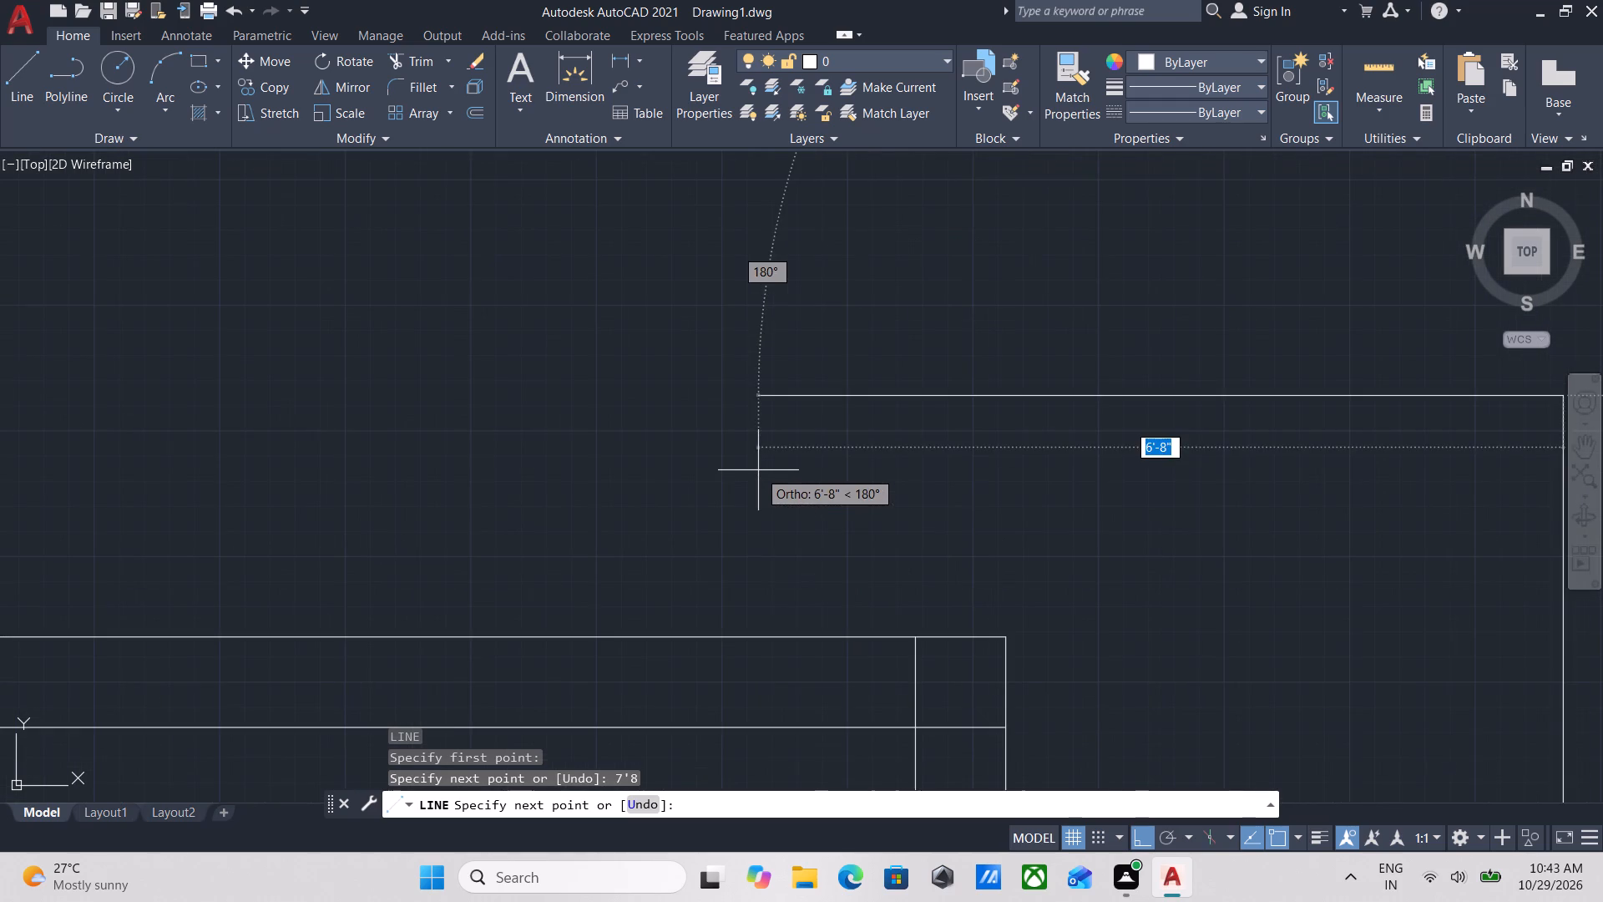
{"action": "key", "text": "Escape"}
Check the length and position of the new vertical line in the east bay.
{"action": "scroll", "coordinate": [928, 442], "scroll_direction": "down", "scroll_amount": 3}
{"action": "middle_click_drag", "start_coordinate": [928, 442], "coordinate": [911, 550]}
{"action": "scroll", "coordinate": [916, 587], "scroll_direction": "up", "scroll_amount": 2}
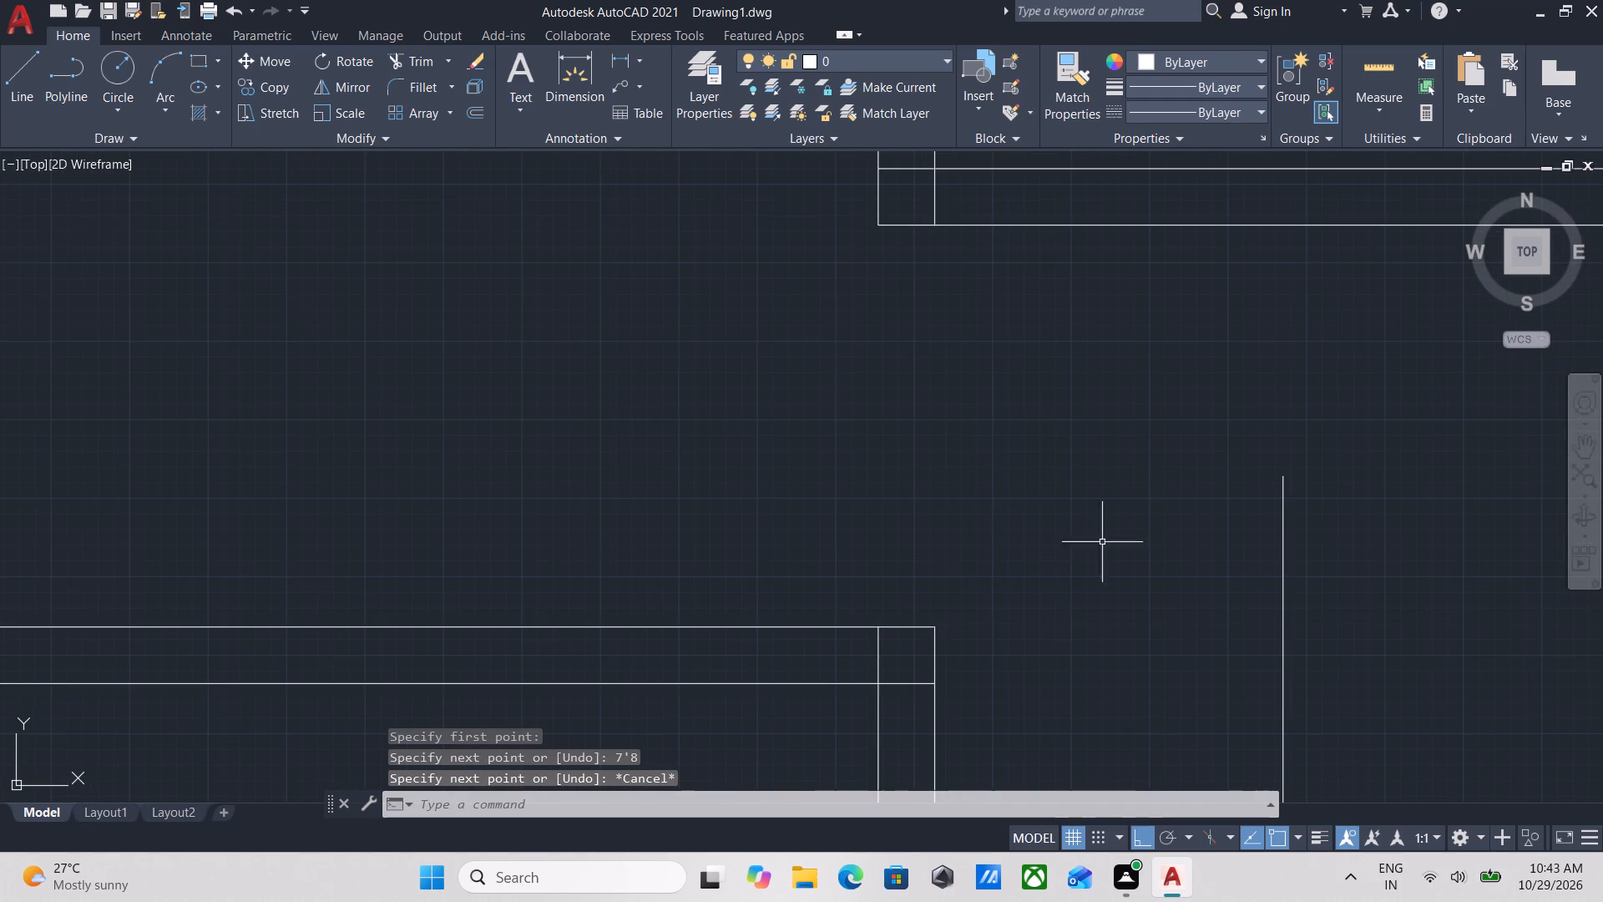
{"action": "middle_click_drag", "start_coordinate": [1111, 519], "coordinate": [1051, 490]}
{"action": "left_click_drag", "start_coordinate": [1299, 438], "coordinate": [1283, 439]}
{"action": "left_click", "coordinate": [1186, 474]}
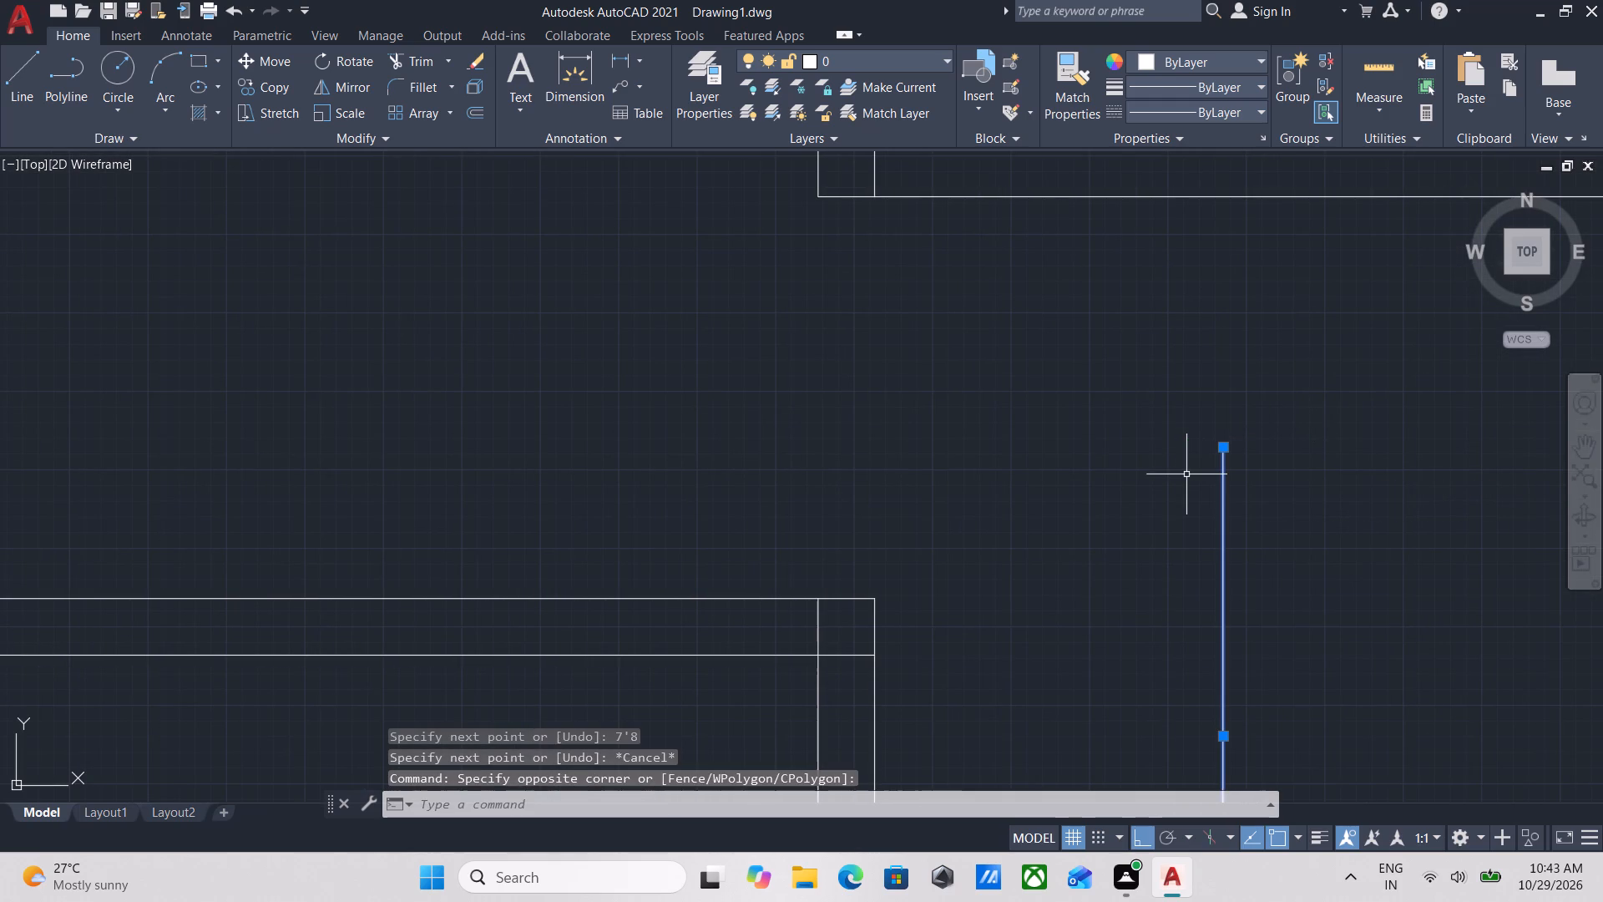
{"action": "scroll", "coordinate": [1186, 474], "scroll_direction": "down", "scroll_amount": 1}
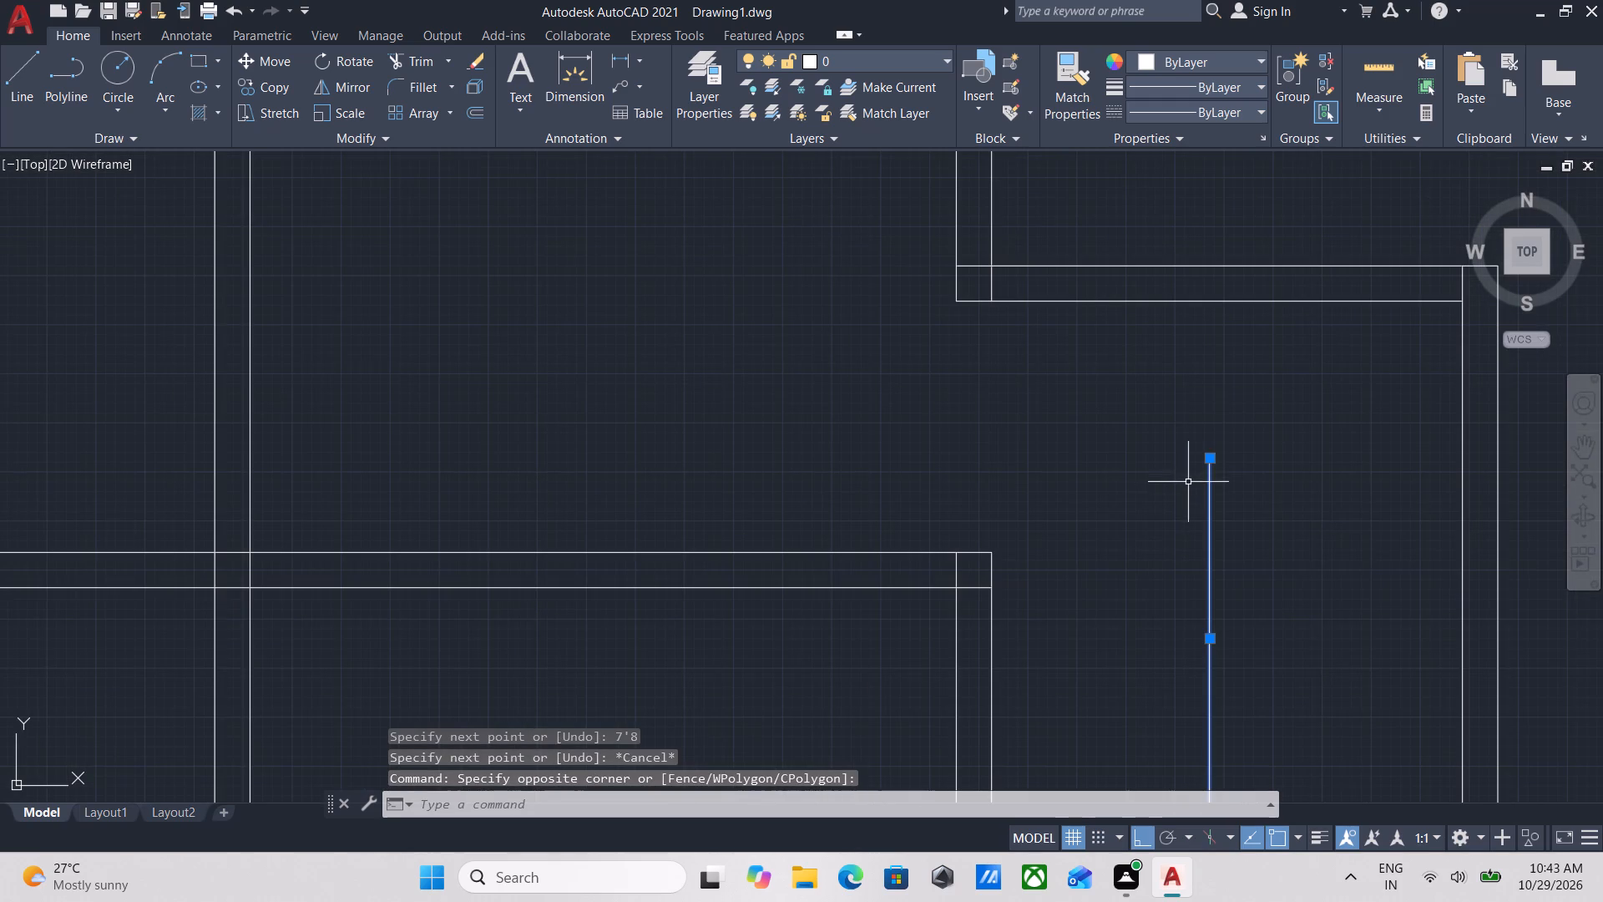
{"action": "scroll", "coordinate": [1216, 455], "scroll_direction": "down", "scroll_amount": 2}
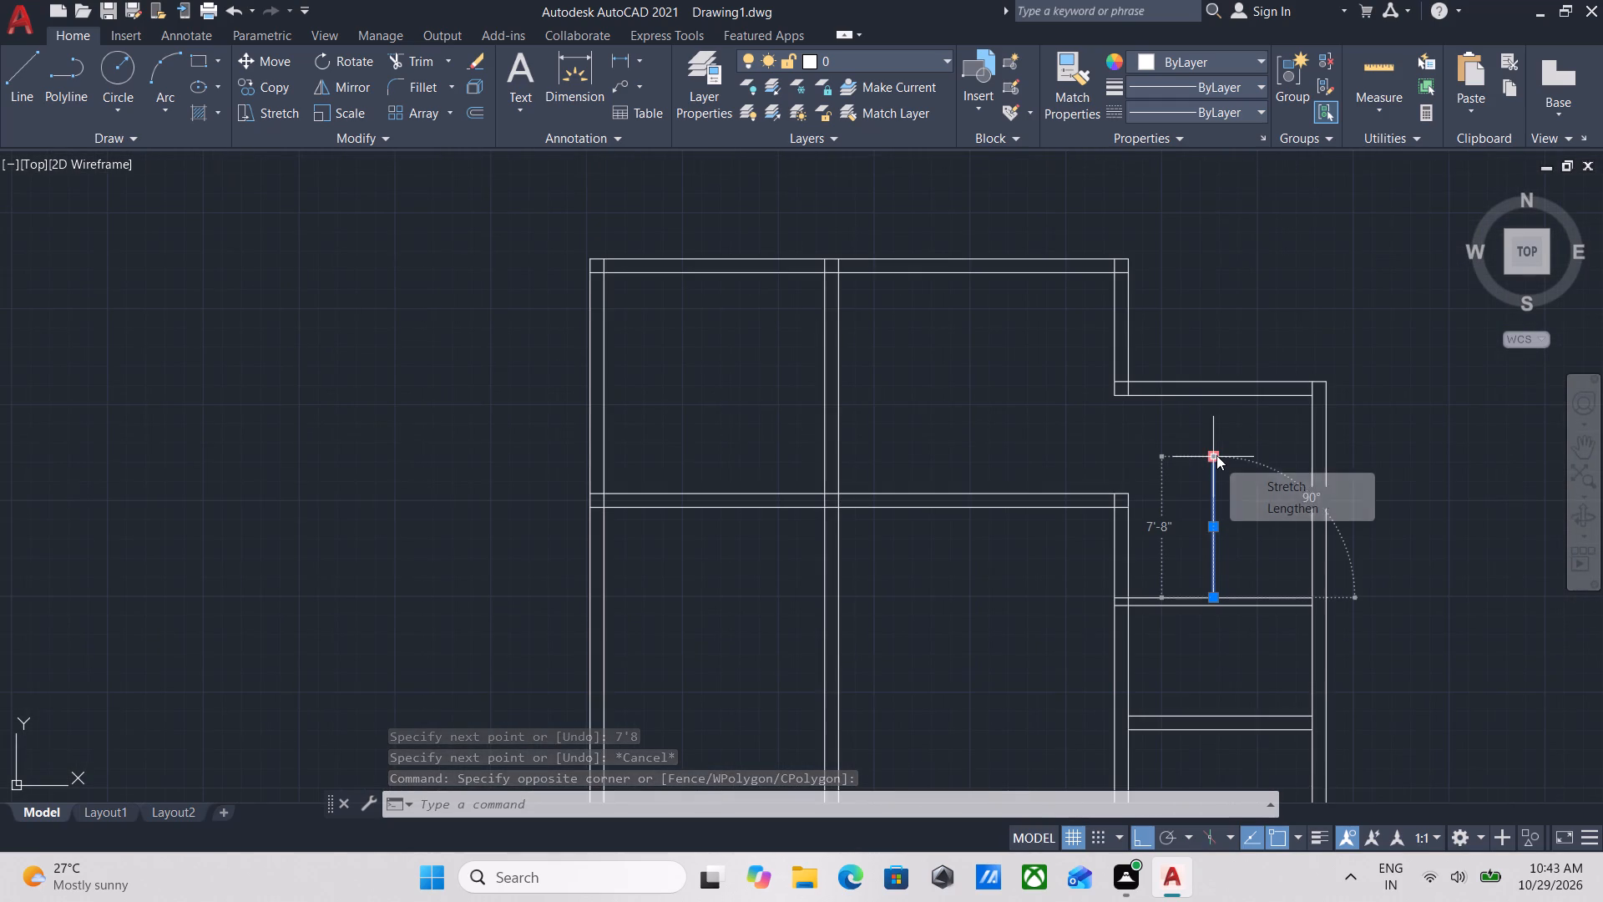
{"action": "scroll", "coordinate": [1216, 455], "scroll_direction": "up", "scroll_amount": 2}
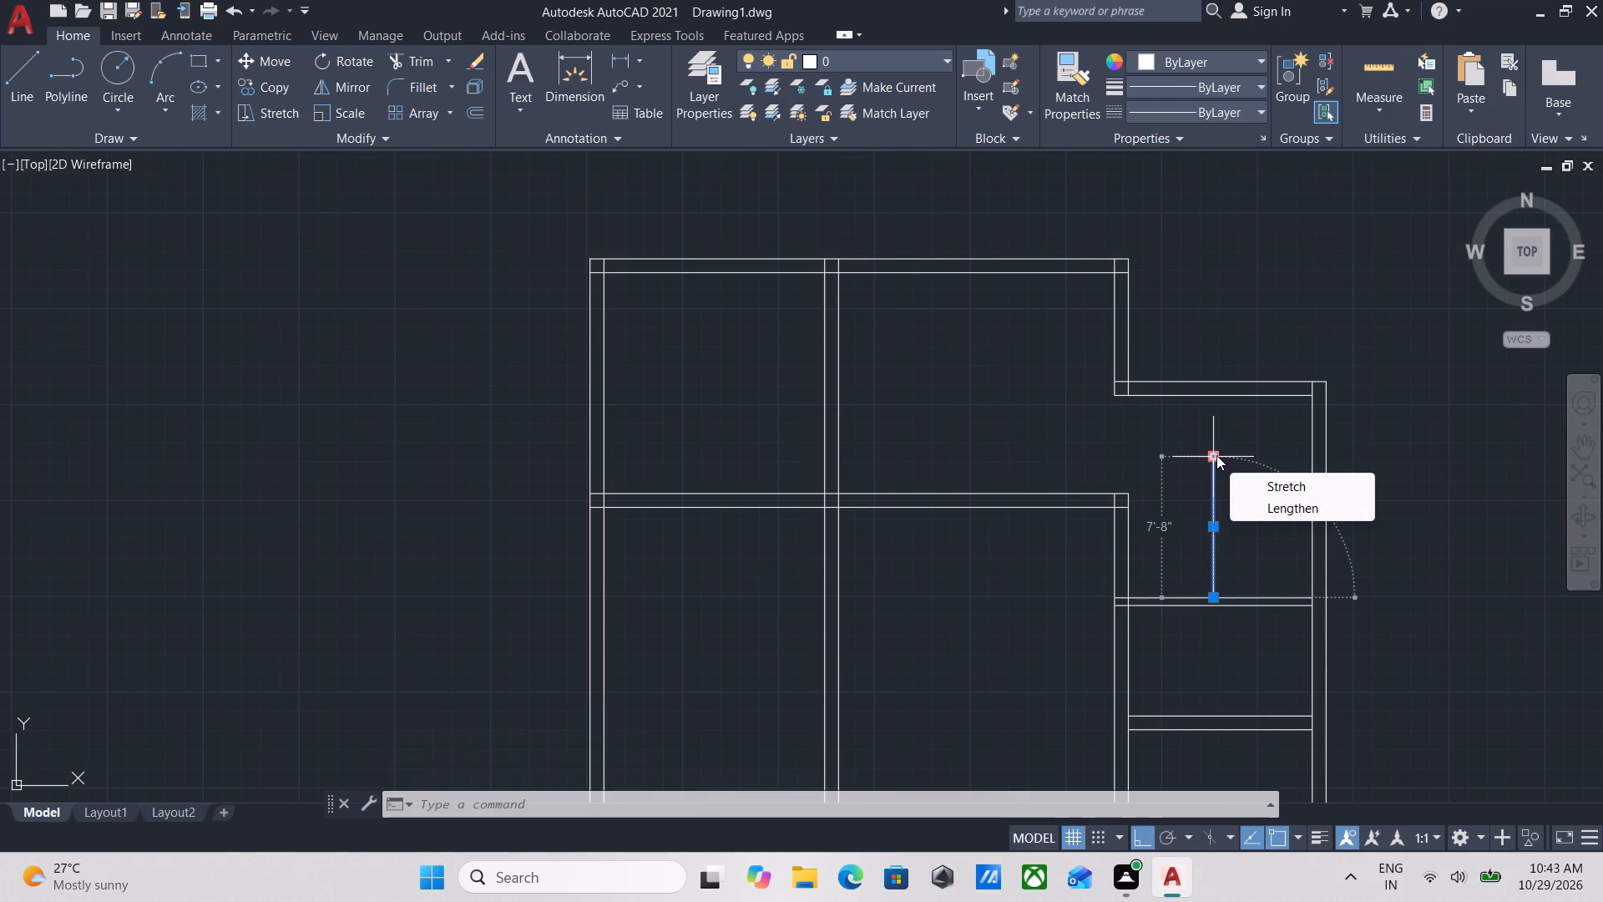
{"action": "scroll", "coordinate": [1216, 455], "scroll_direction": "up", "scroll_amount": 1}
{"action": "key", "text": "Escape"}
{"action": "scroll", "coordinate": [1224, 466], "scroll_direction": "up", "scroll_amount": 2}
{"action": "key", "text": "Escape"}
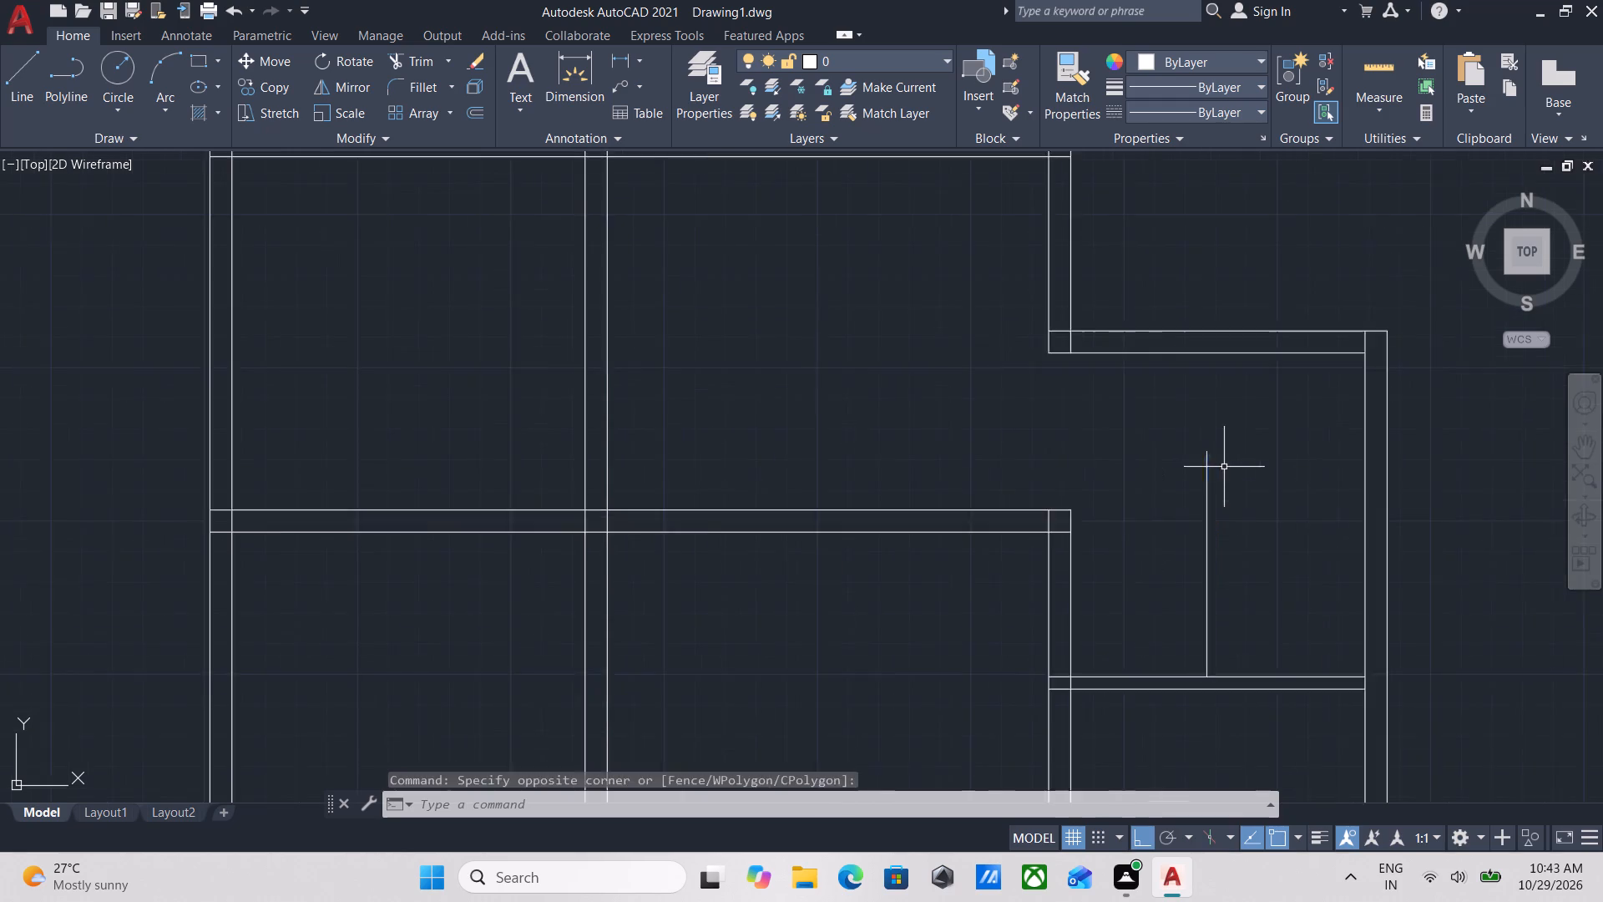
{"action": "key", "text": "Escape"}
Draw a line about 4'-9" long west from the top end of the new vertical line.
{"action": "scroll", "coordinate": [1211, 438], "scroll_direction": "down", "scroll_amount": 1}
{"action": "middle_click", "coordinate": [1211, 438]}
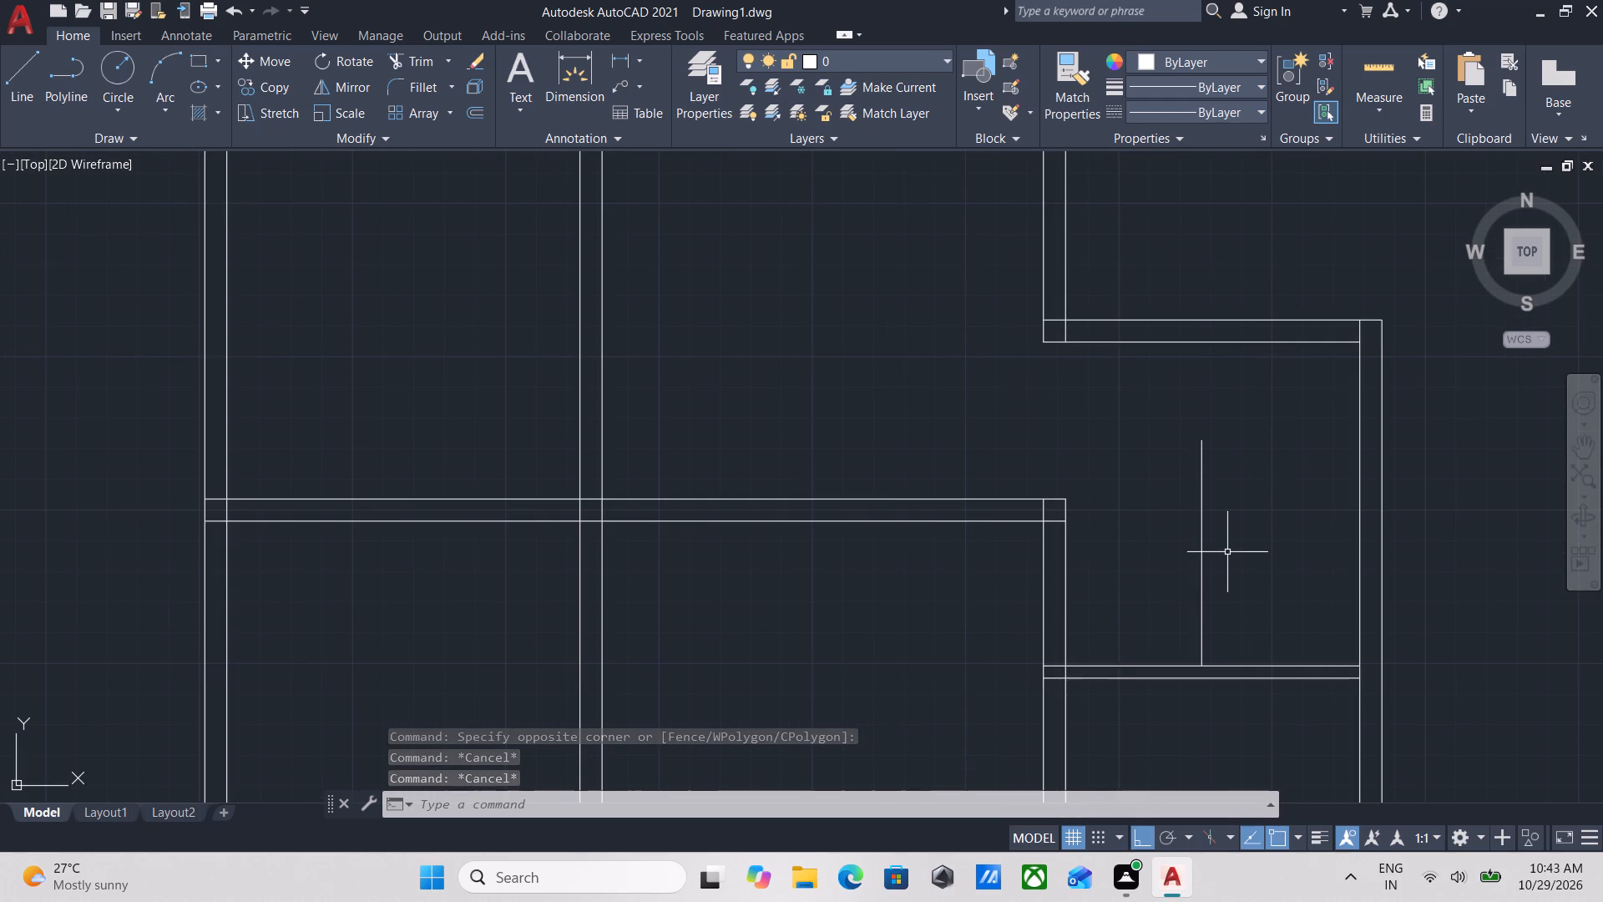
{"action": "middle_click_drag", "start_coordinate": [1238, 527], "coordinate": [1235, 575]}
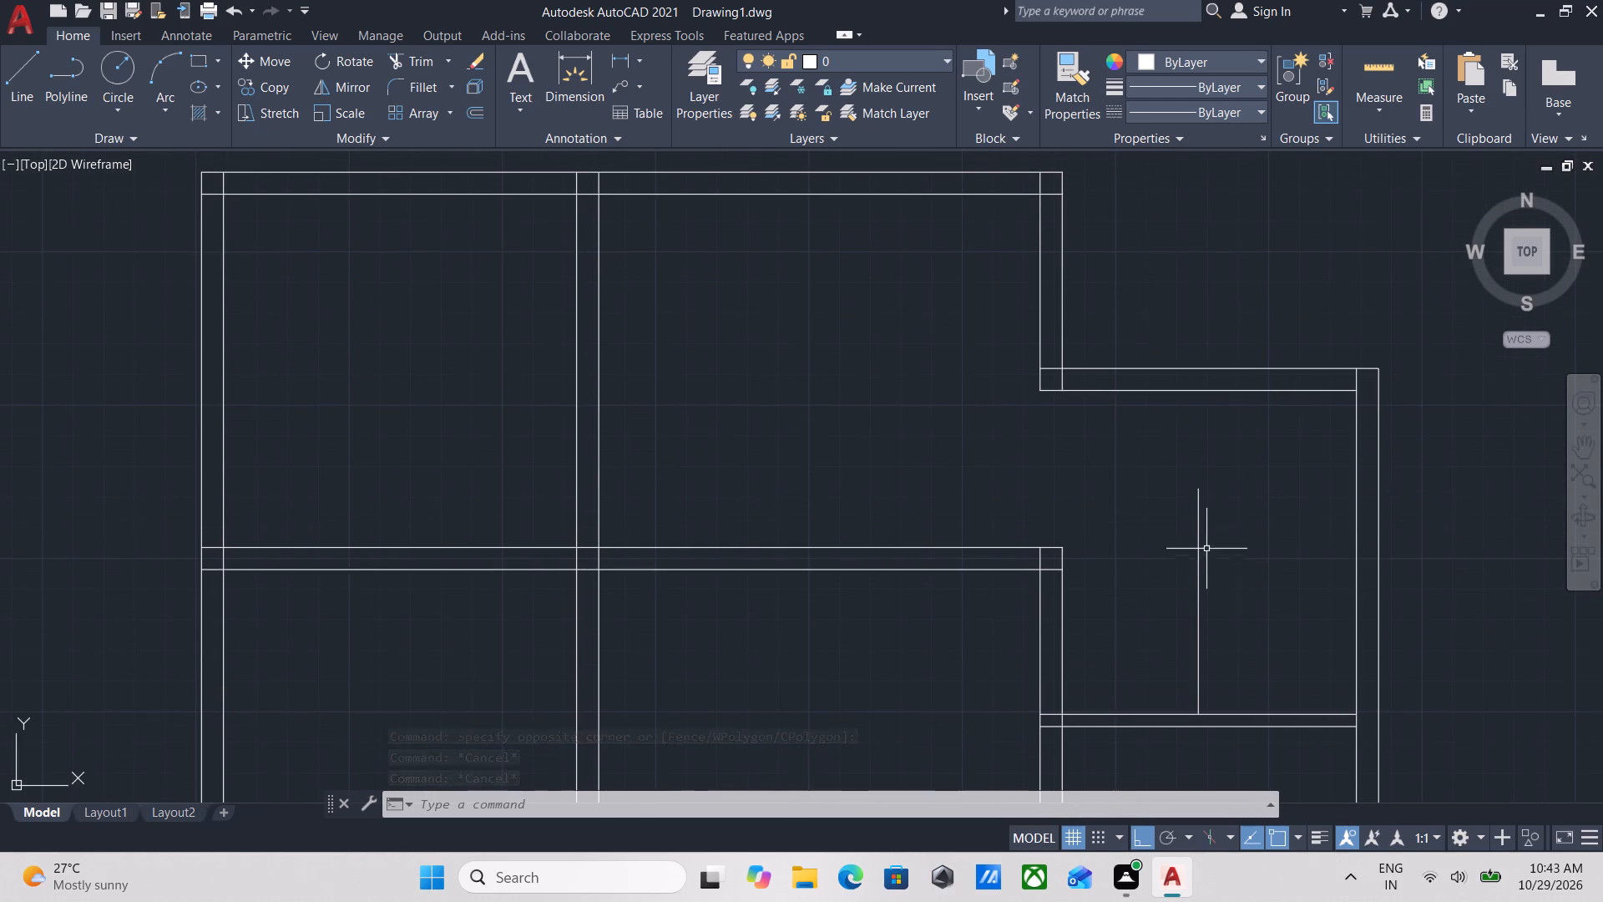
{"action": "scroll", "coordinate": [1193, 546], "scroll_direction": "up", "scroll_amount": 2}
{"action": "key", "text": "l"}
{"action": "key", "text": "Return"}
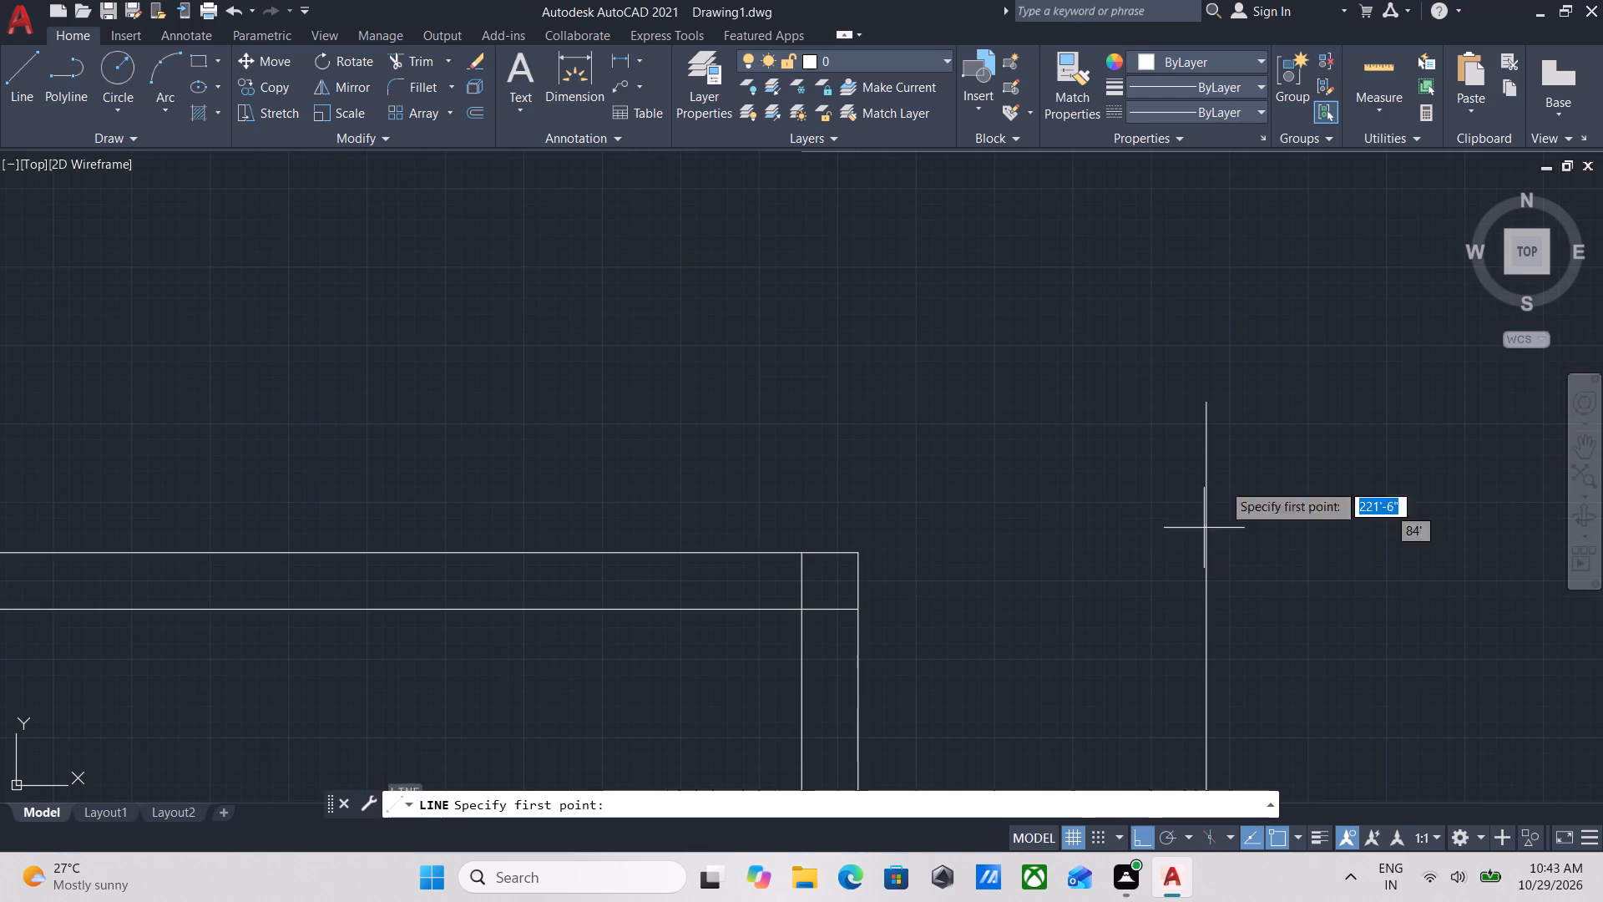
{"action": "left_click", "coordinate": [1210, 405]}
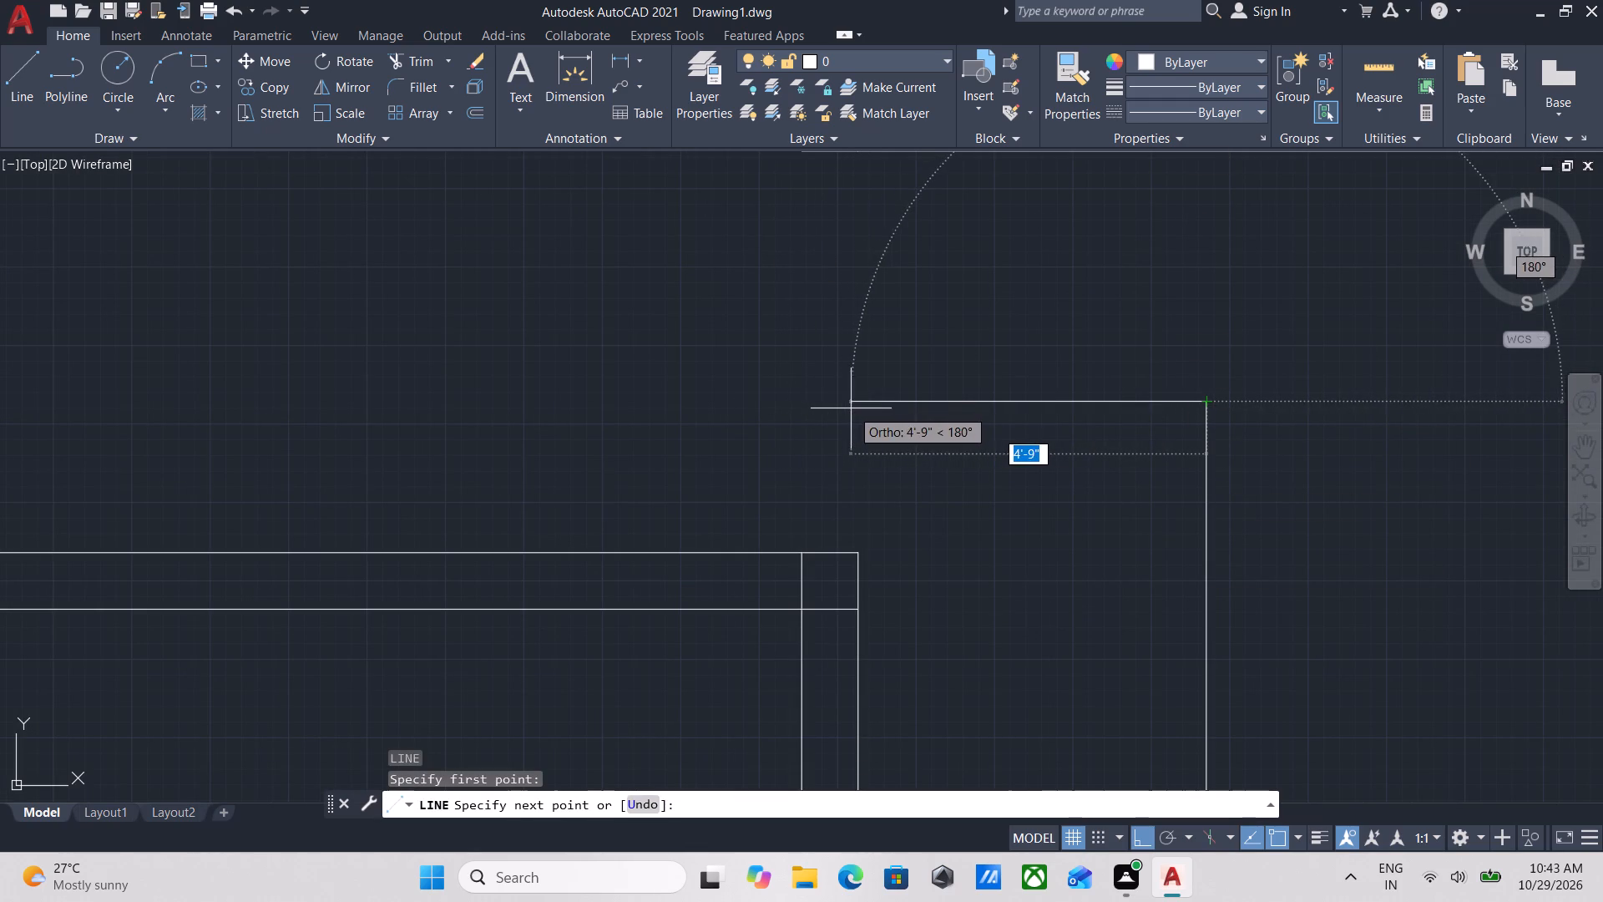
{"action": "left_click", "coordinate": [851, 408]}
{"action": "key", "text": "Escape"}
Offset the new horizontal line 5" north and the new vertical line 5" east to give the partitions thickness.
{"action": "left_click_drag", "start_coordinate": [923, 442], "coordinate": [922, 434]}
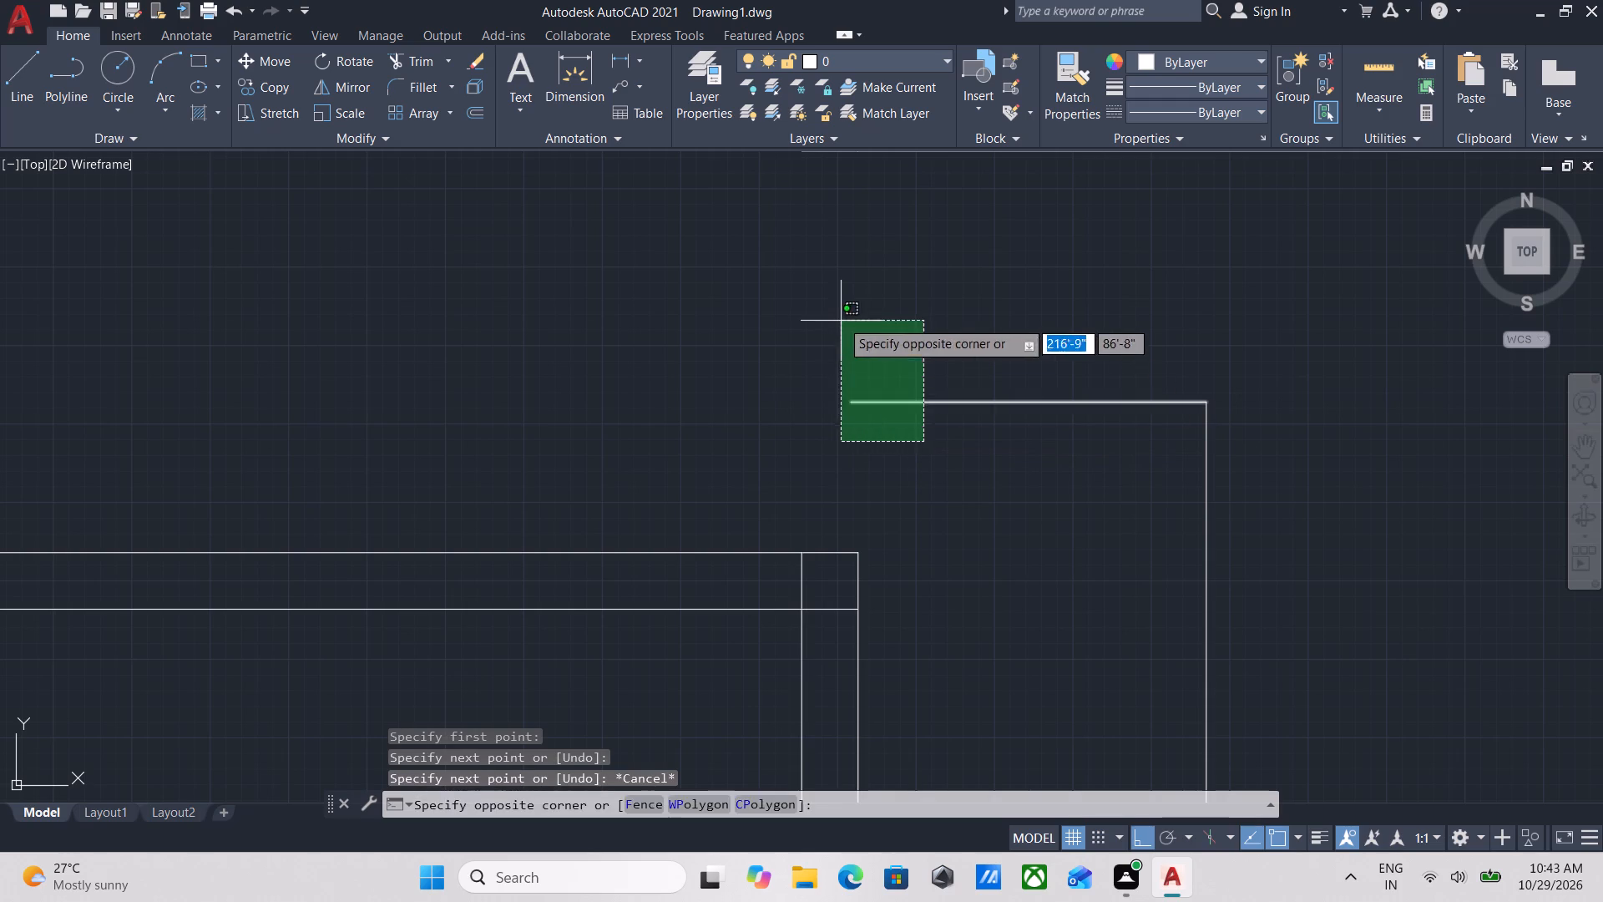
{"action": "left_click", "coordinate": [841, 320]}
{"action": "key", "text": "o"}
{"action": "key", "text": "Return"}
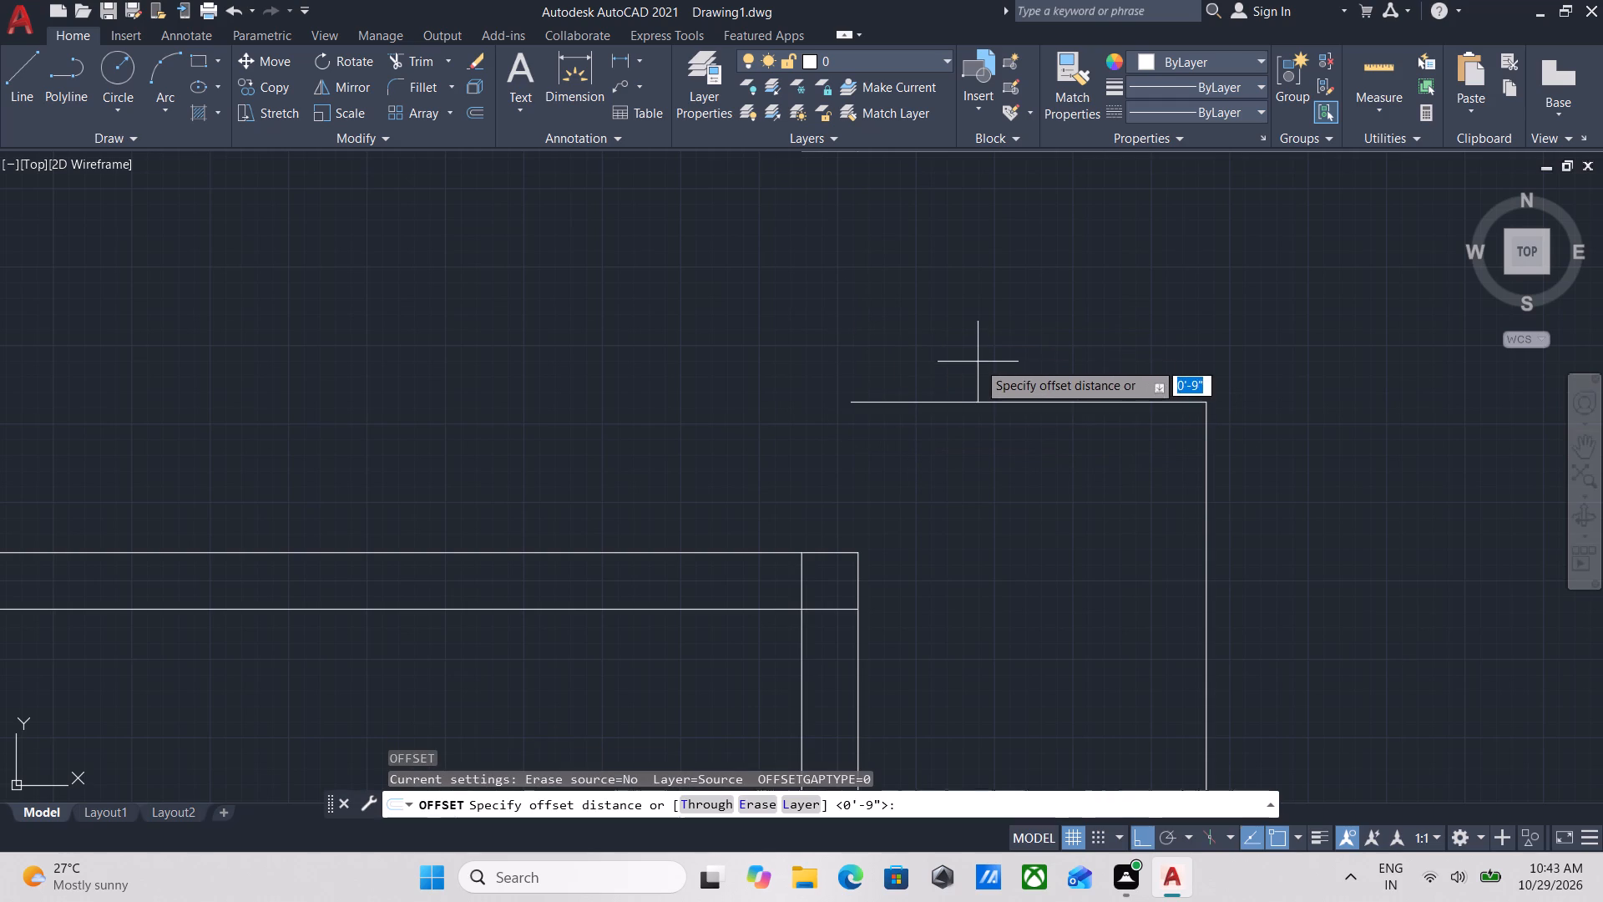
{"action": "left_click", "coordinate": [1032, 402]}
{"action": "left_click", "coordinate": [1029, 365]}
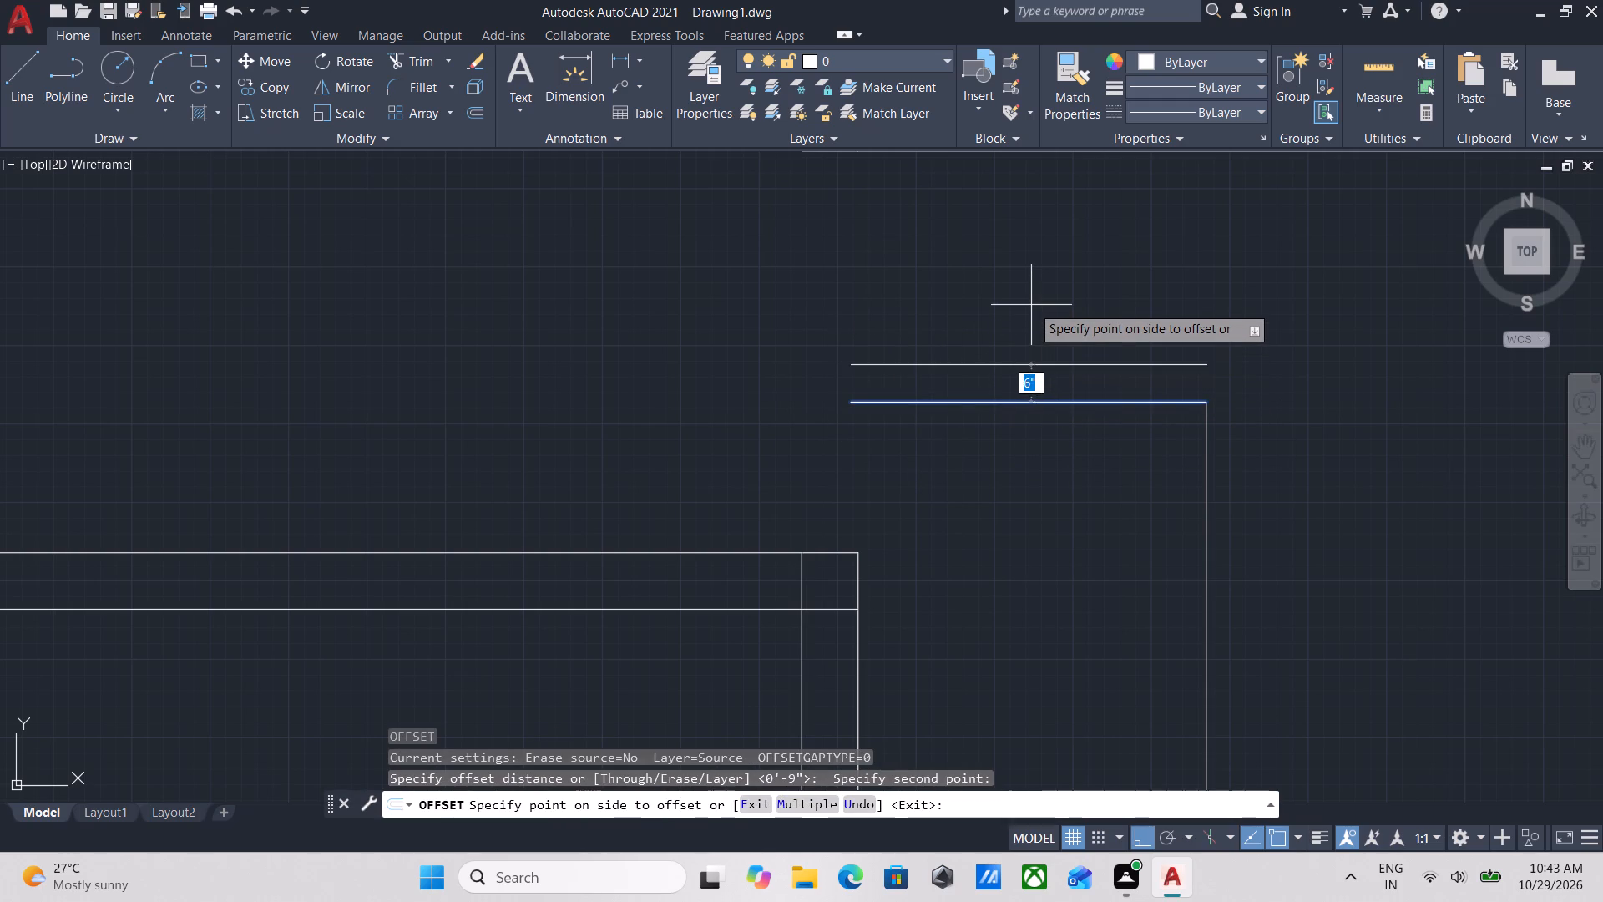
{"action": "key", "text": "5"}
{"action": "key", "text": "Return"}
{"action": "left_click", "coordinate": [1212, 607]}
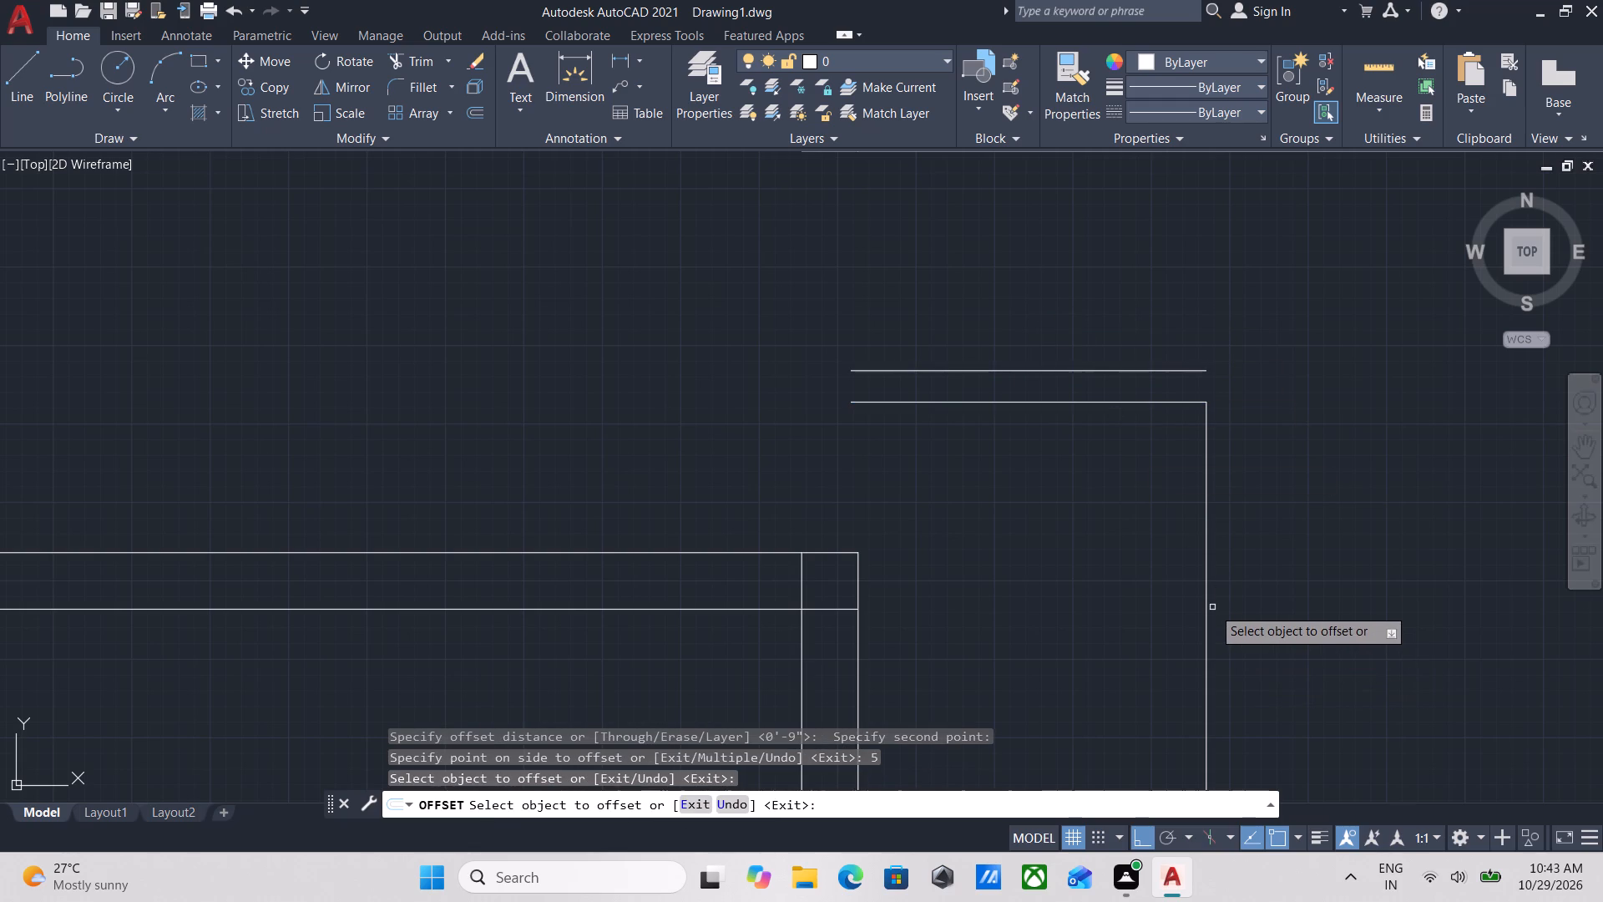
{"action": "left_click", "coordinate": [1208, 600]}
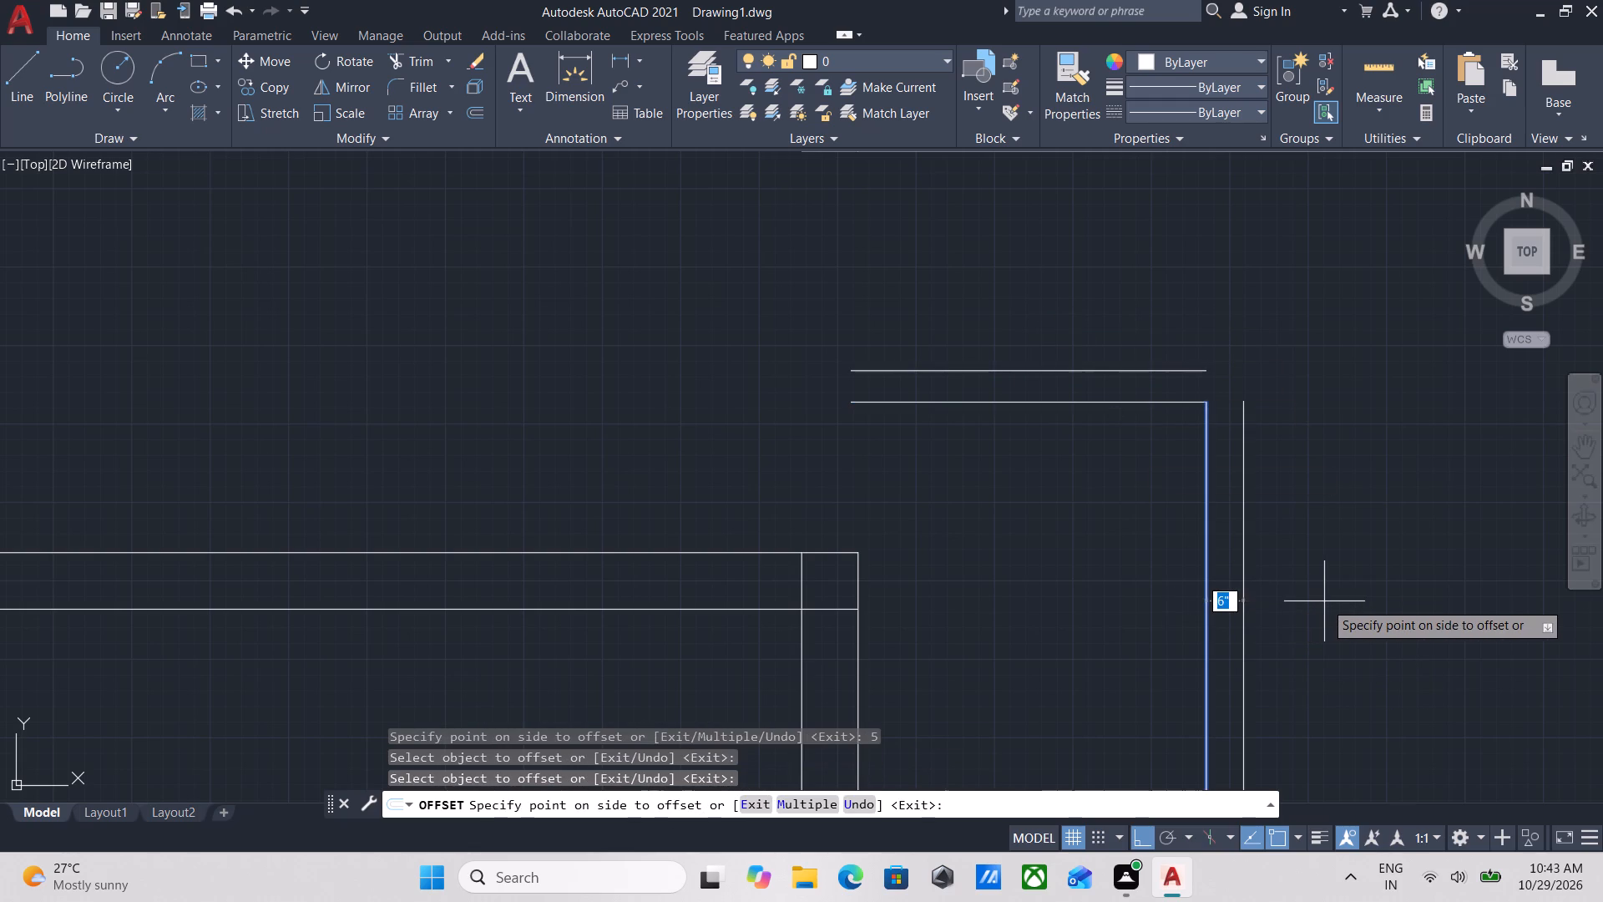
{"action": "key", "text": "5"}
{"action": "key", "text": "Return"}
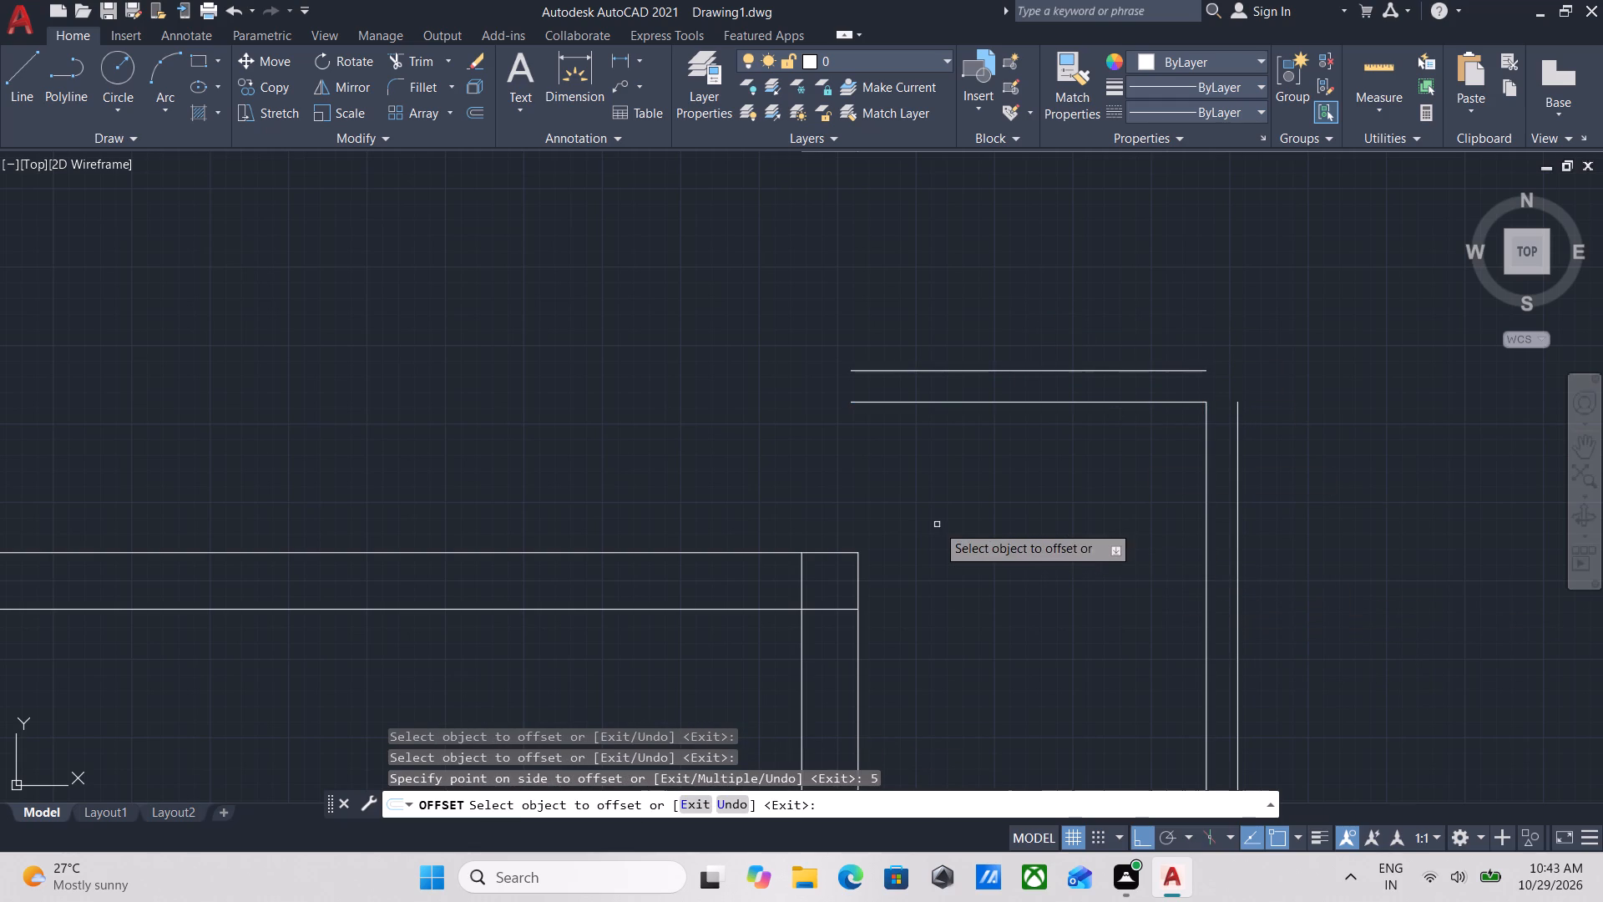
{"action": "key", "text": "Escape"}
Measure the vertical gap from the horizontal partition's west end down to the wall below it.
{"action": "type", "text": "dli"}
{"action": "key", "text": "Return"}
{"action": "scroll", "coordinate": [873, 469], "scroll_direction": "up", "scroll_amount": 2}
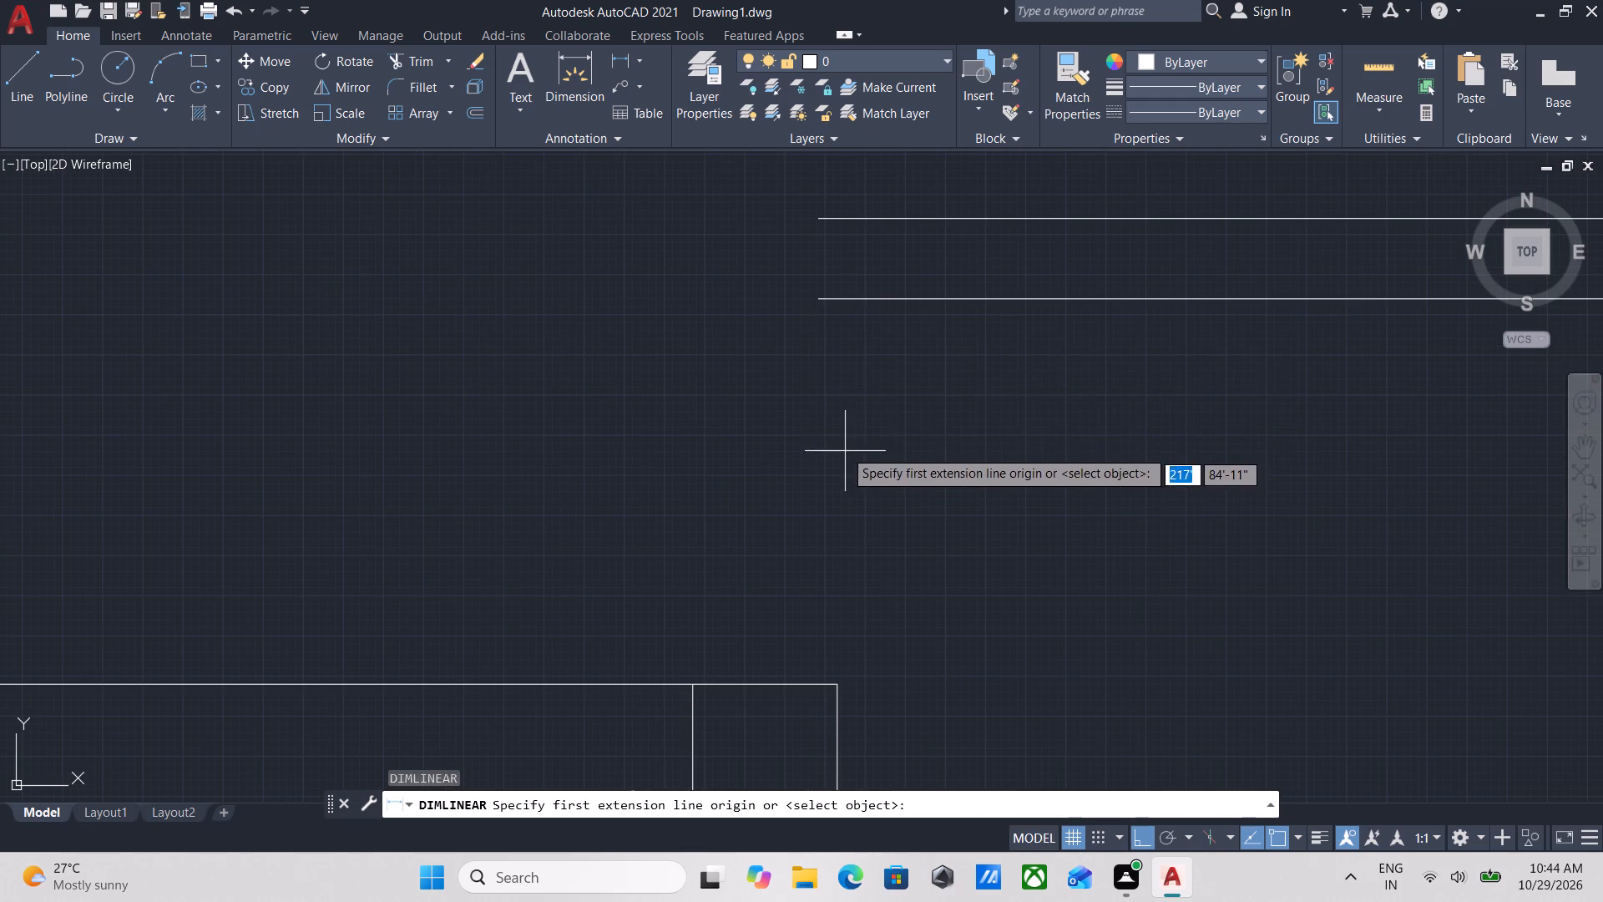
{"action": "left_click", "coordinate": [822, 297]}
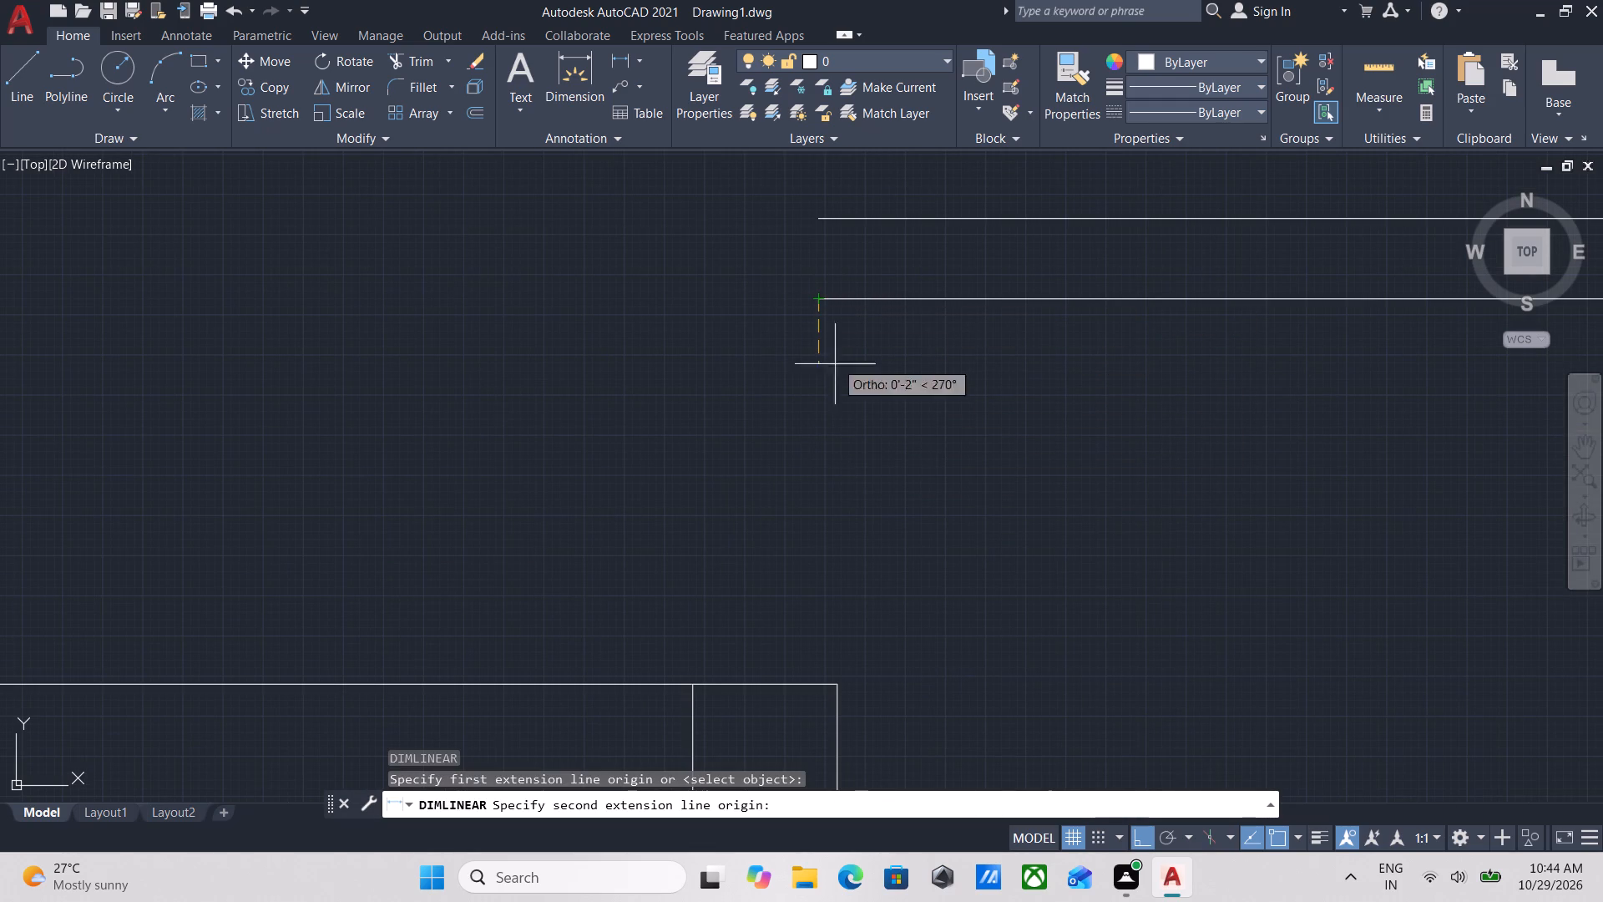
{"action": "left_click", "coordinate": [814, 682]}
{"action": "scroll", "coordinate": [827, 585], "scroll_direction": "down", "scroll_amount": 2}
{"action": "middle_click_drag", "start_coordinate": [827, 585], "coordinate": [852, 616]}
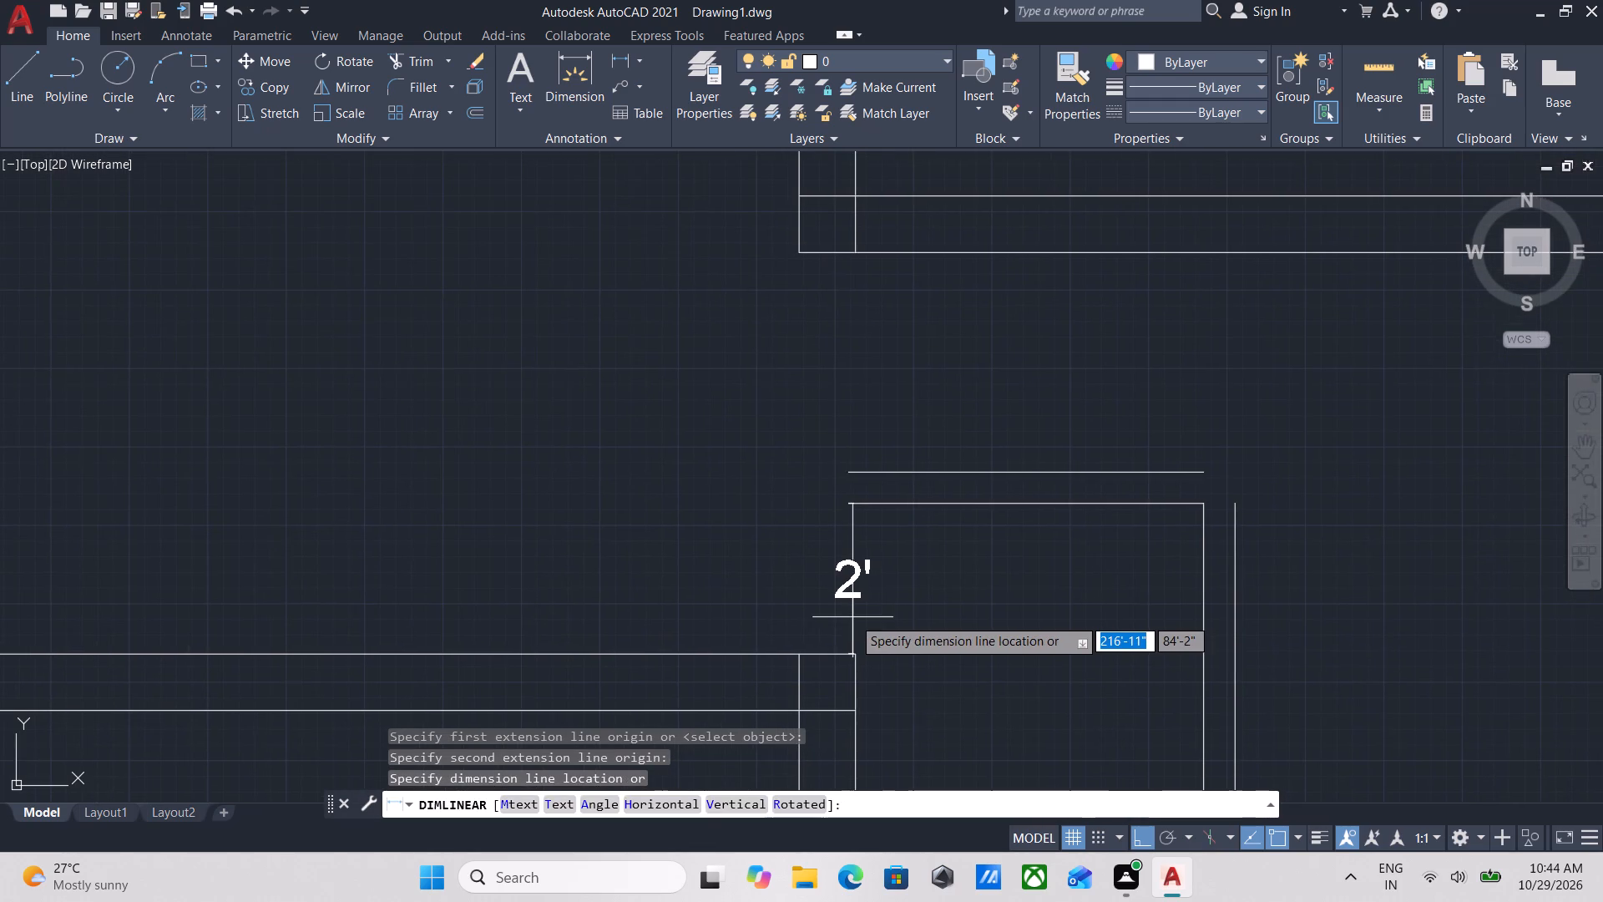
{"action": "key", "text": "Escape"}
Measure the vertical gap between the east bay's north wall and the top line of the horizontal partition.
{"action": "middle_click_drag", "start_coordinate": [855, 595], "coordinate": [860, 607]}
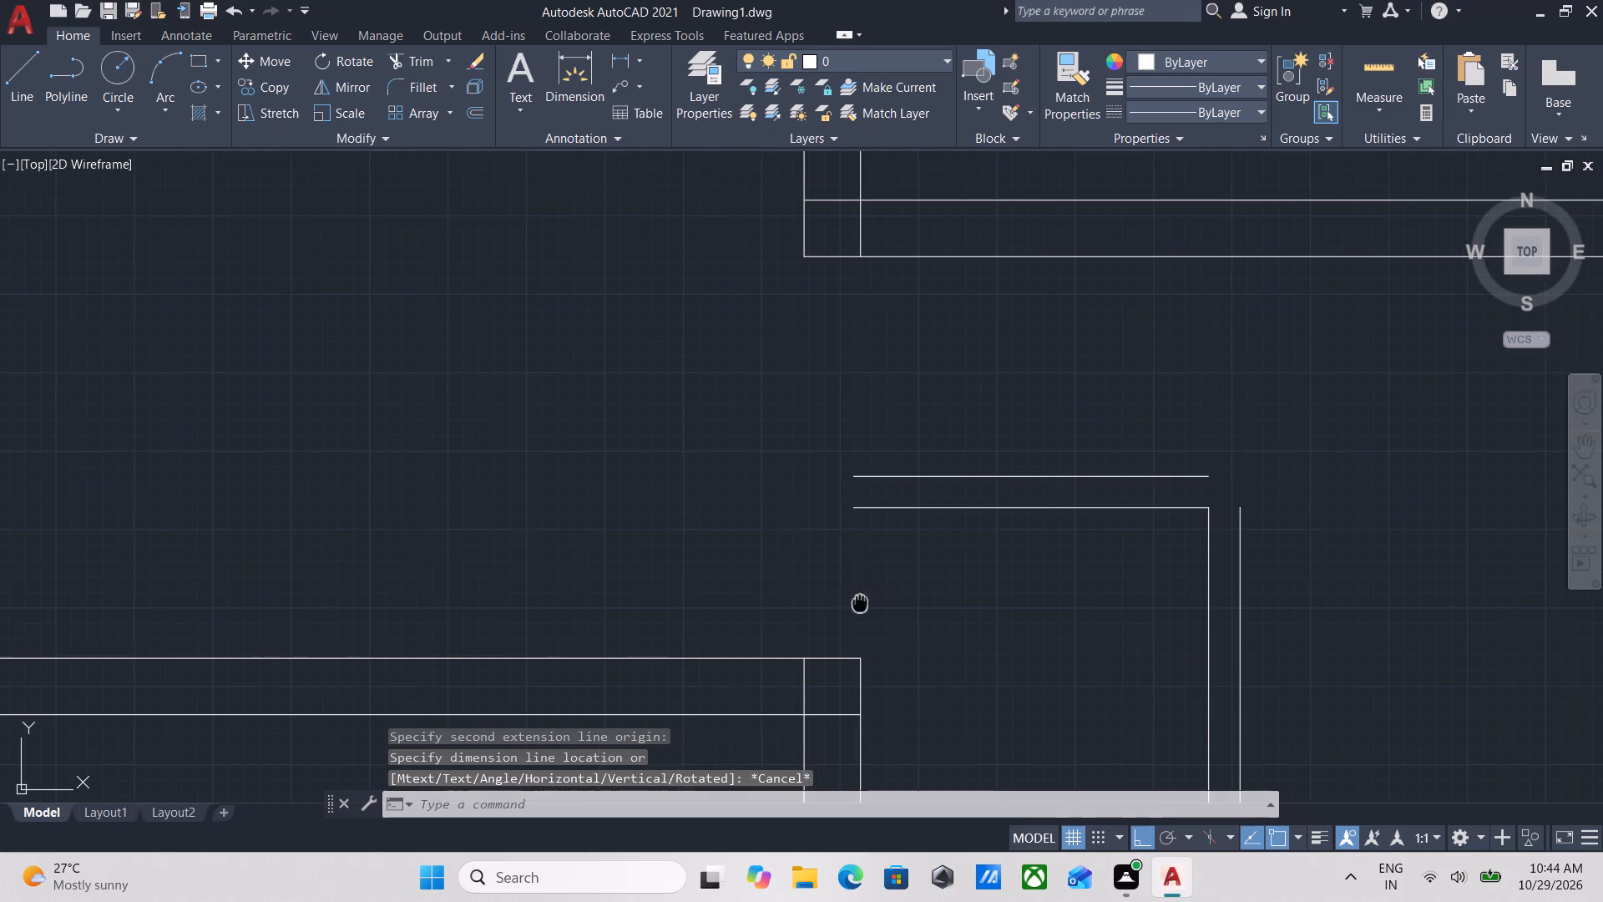
{"action": "middle_click_drag", "start_coordinate": [860, 607], "coordinate": [864, 653]}
{"action": "middle_click_drag", "start_coordinate": [860, 563], "coordinate": [843, 617]}
{"action": "middle_click_drag", "start_coordinate": [856, 530], "coordinate": [862, 539]}
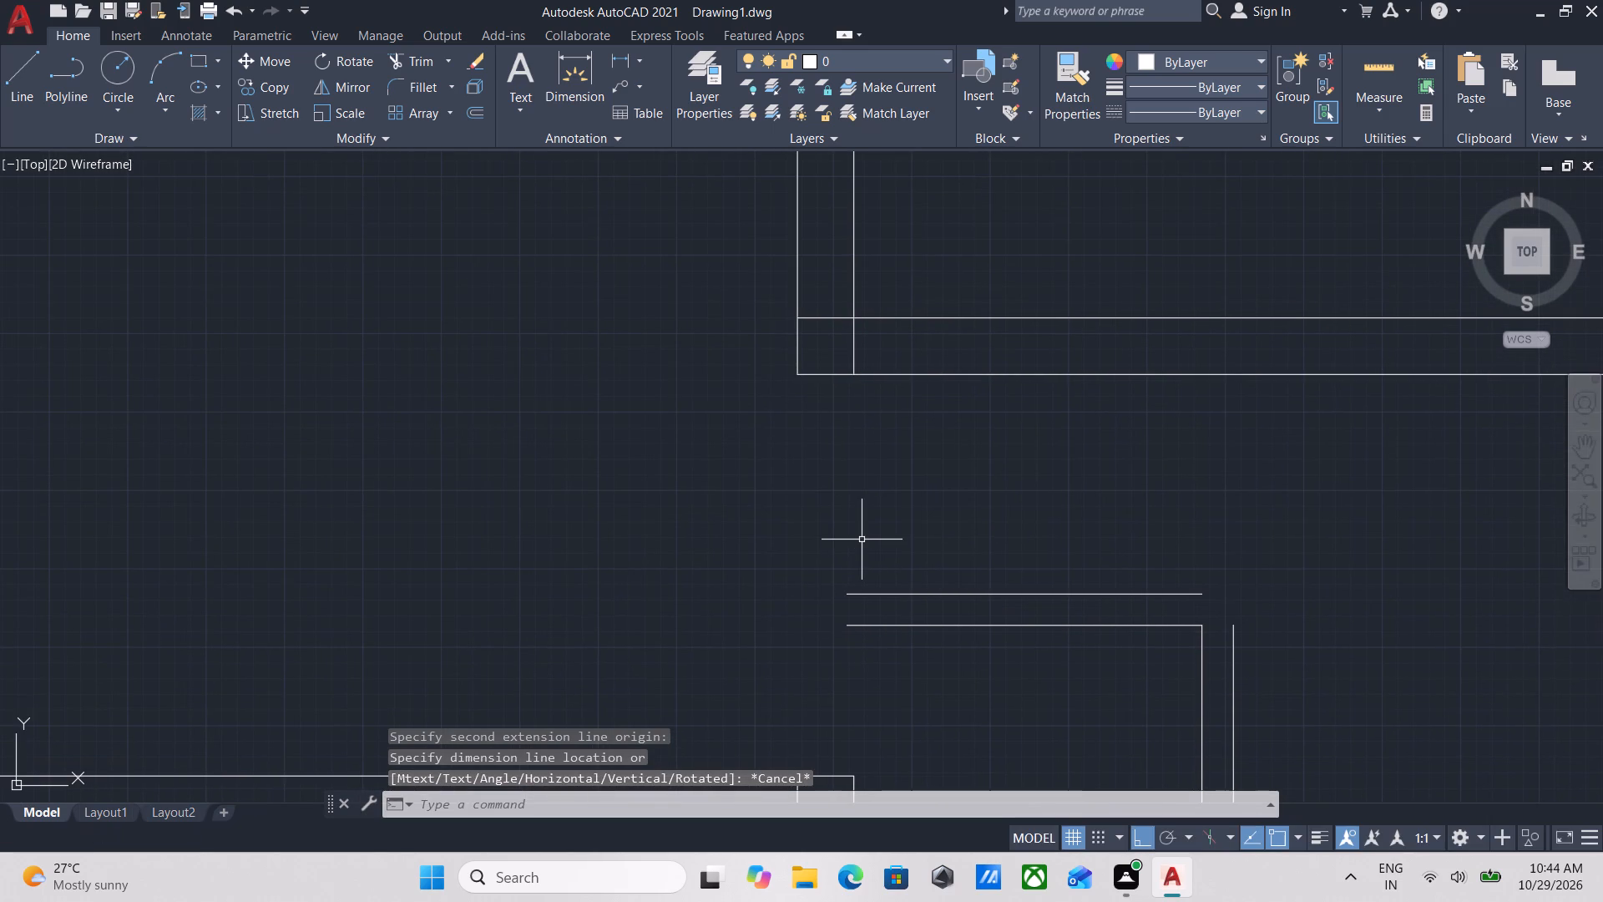
{"action": "type", "text": "dli"}
{"action": "key", "text": "Return"}
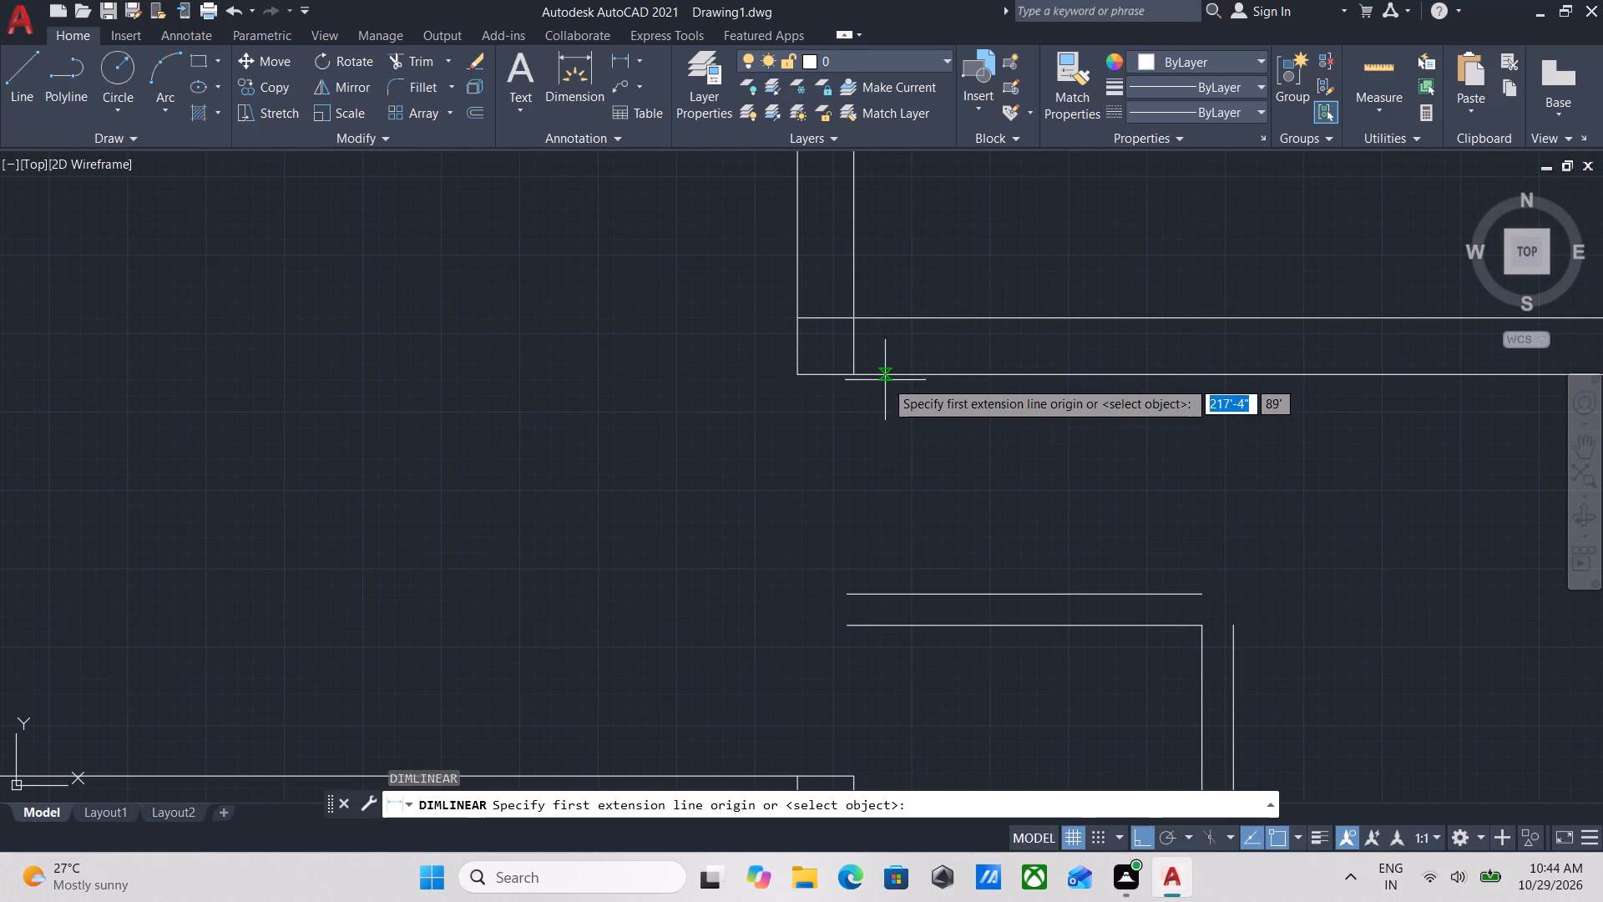
{"action": "left_click", "coordinate": [885, 379]}
{"action": "left_click", "coordinate": [881, 595]}
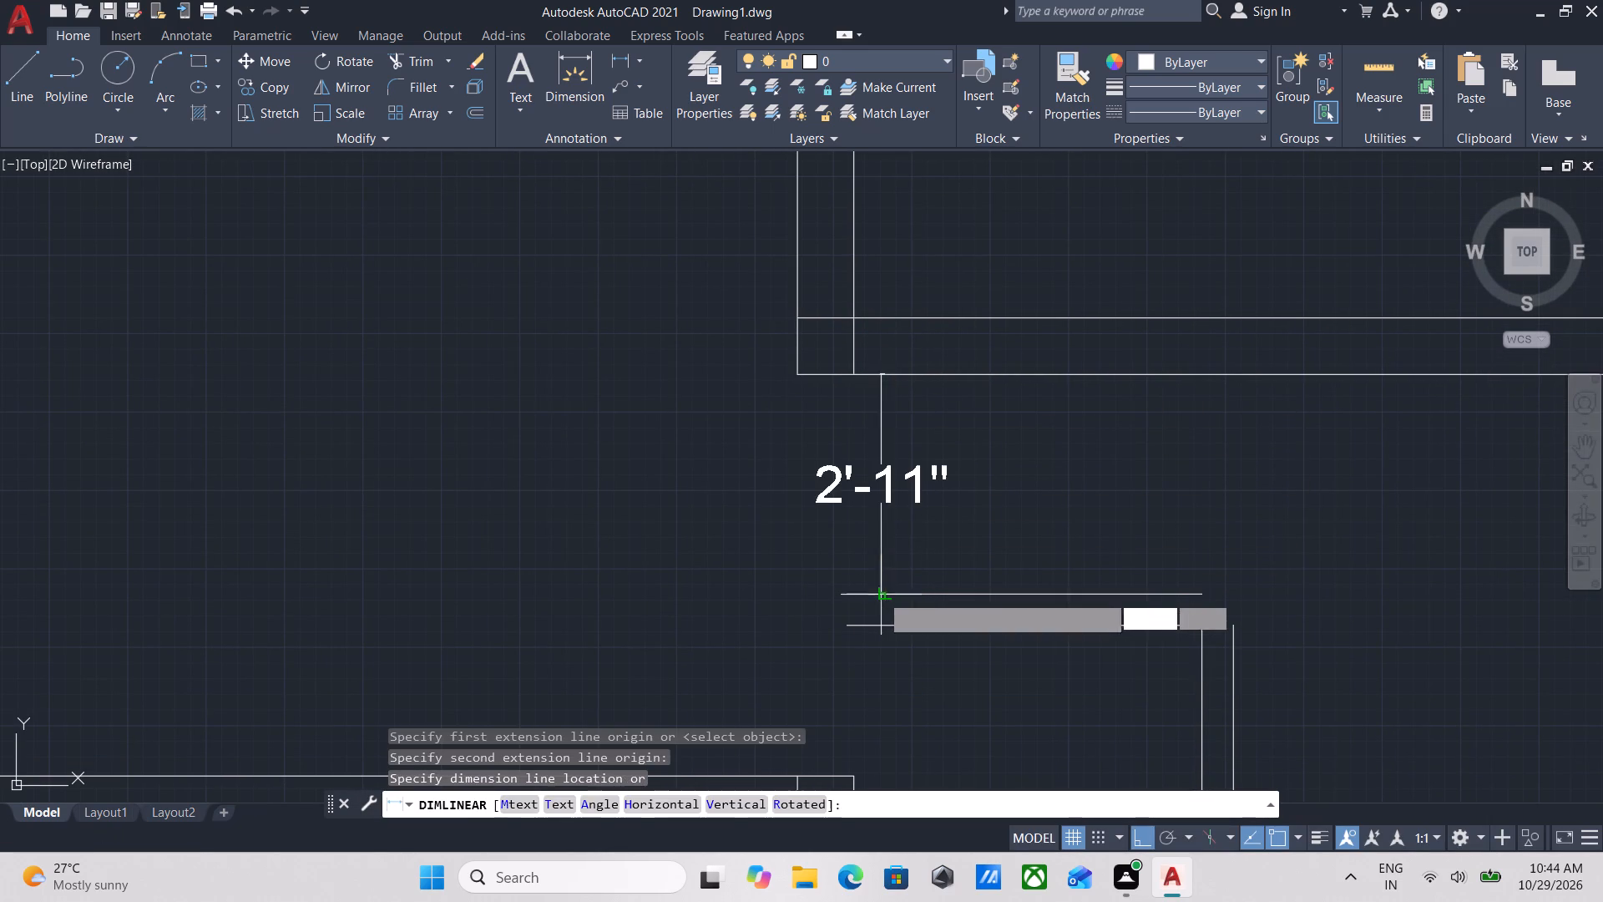
{"action": "key", "text": "Escape"}
Examine the new L-shaped partition and the surrounding east bay walls.
{"action": "scroll", "coordinate": [989, 579], "scroll_direction": "down", "scroll_amount": 3}
{"action": "middle_click_drag", "start_coordinate": [989, 579], "coordinate": [933, 552]}
{"action": "scroll", "coordinate": [957, 660], "scroll_direction": "up", "scroll_amount": 3}
{"action": "scroll", "coordinate": [986, 578], "scroll_direction": "down", "scroll_amount": 2}
{"action": "middle_click_drag", "start_coordinate": [986, 578], "coordinate": [978, 600]}
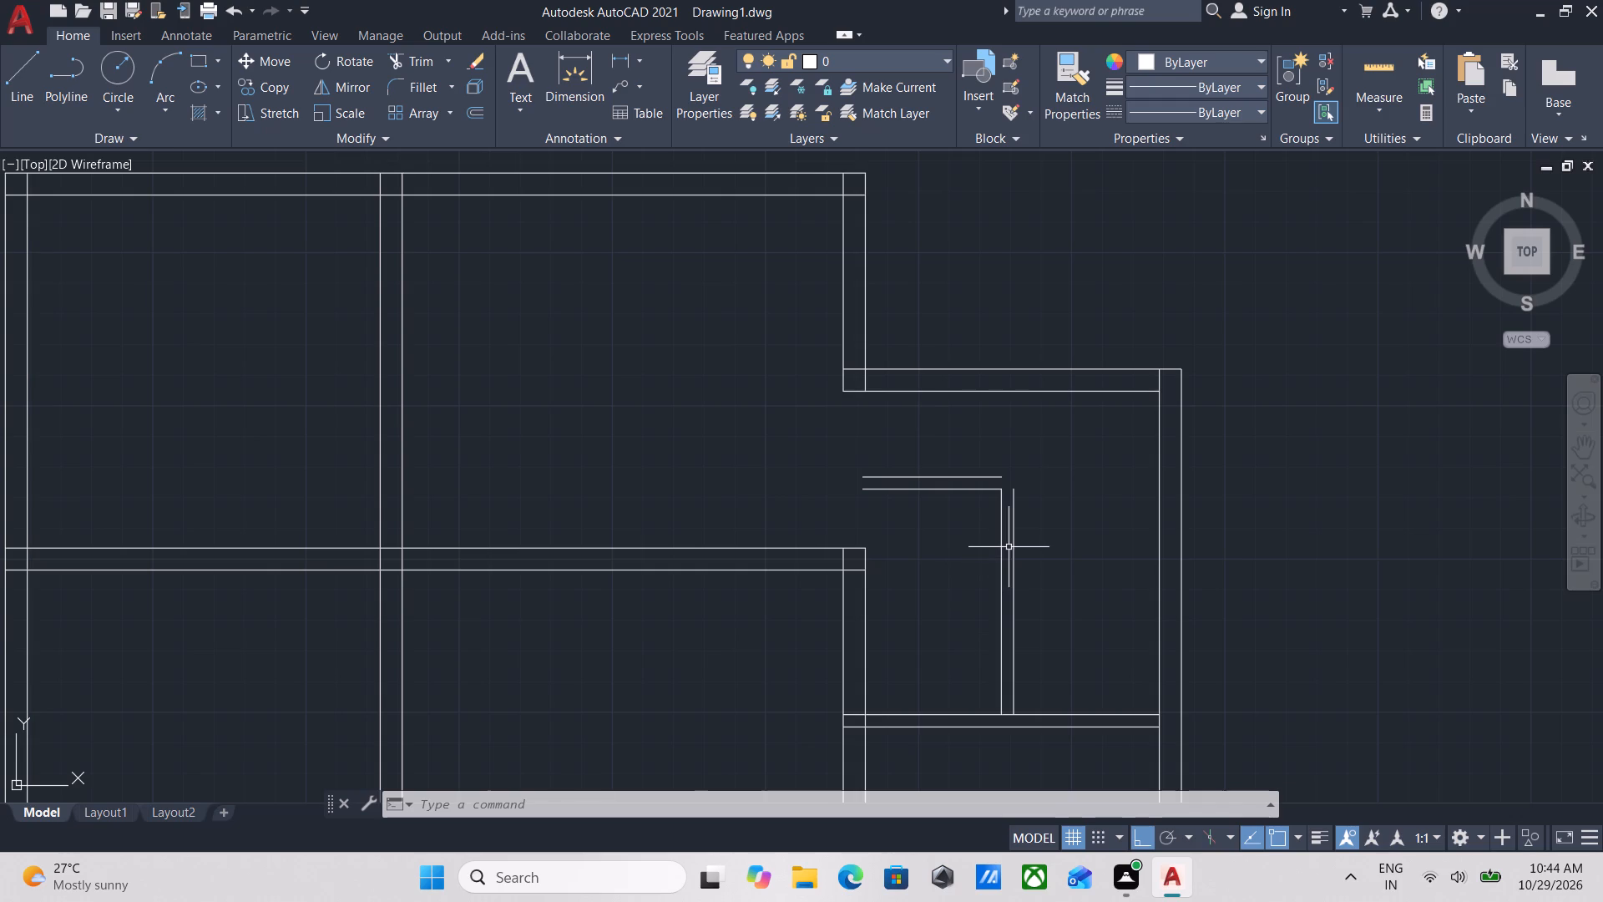
{"action": "scroll", "coordinate": [1151, 530], "scroll_direction": "up", "scroll_amount": 1}
{"action": "scroll", "coordinate": [1129, 507], "scroll_direction": "down", "scroll_amount": 2}
{"action": "middle_click_drag", "start_coordinate": [1118, 473], "coordinate": [1081, 507]}
{"action": "scroll", "coordinate": [1089, 501], "scroll_direction": "up", "scroll_amount": 1}
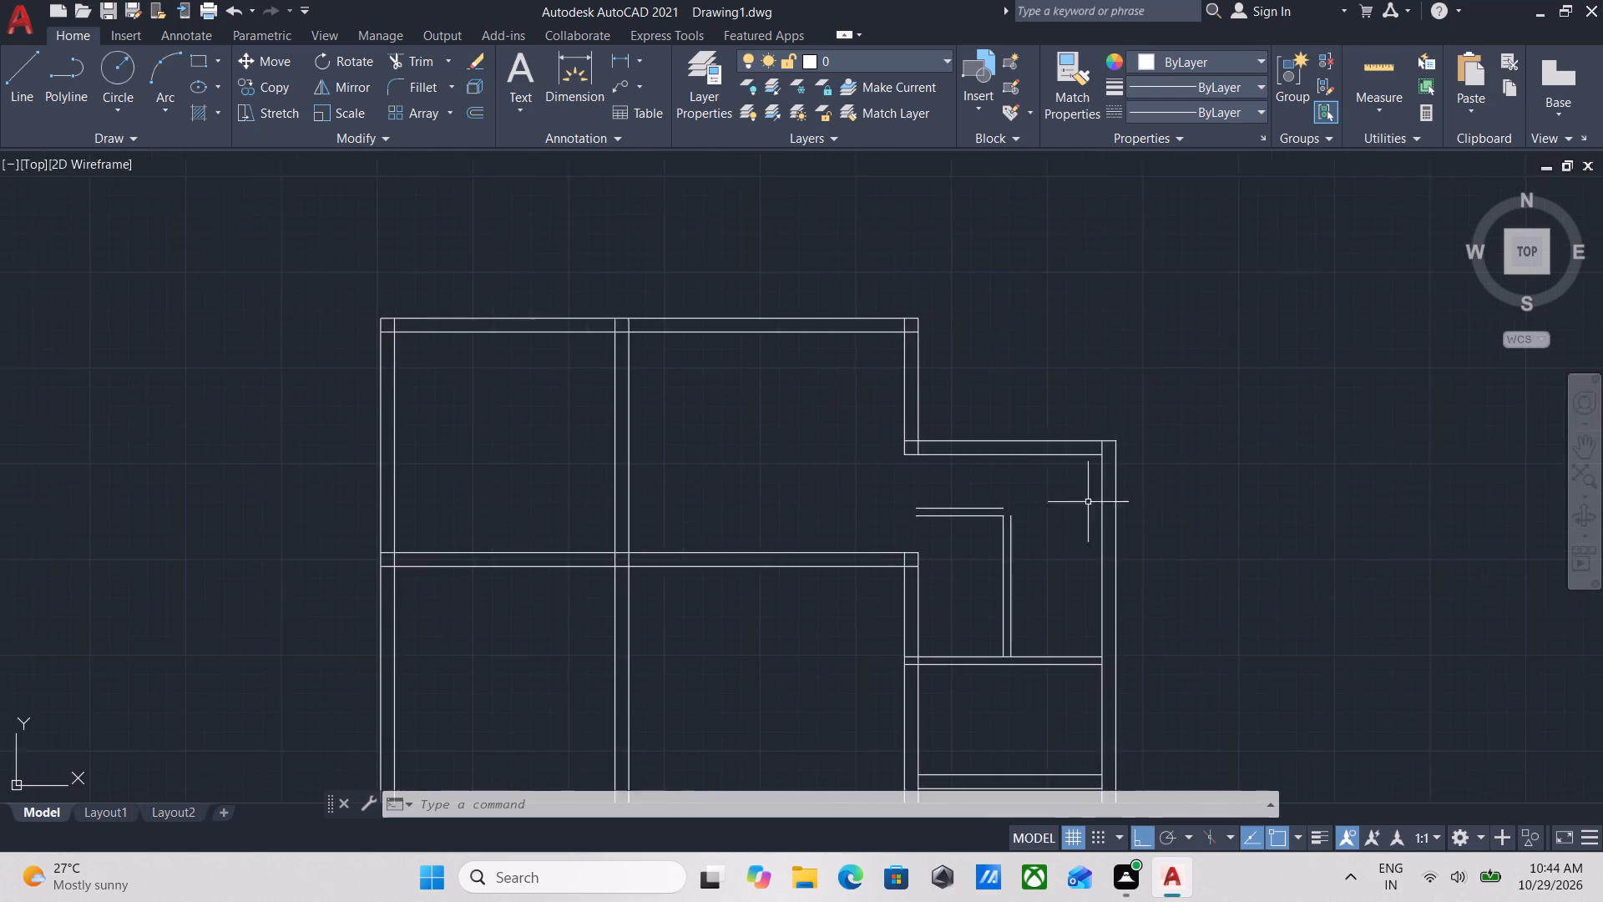
{"action": "scroll", "coordinate": [1100, 484], "scroll_direction": "up", "scroll_amount": 2}
{"action": "scroll", "coordinate": [1123, 421], "scroll_direction": "down", "scroll_amount": 2}
{"action": "middle_click_drag", "start_coordinate": [1110, 430], "coordinate": [1061, 428]}
{"action": "scroll", "coordinate": [933, 502], "scroll_direction": "up", "scroll_amount": 2}
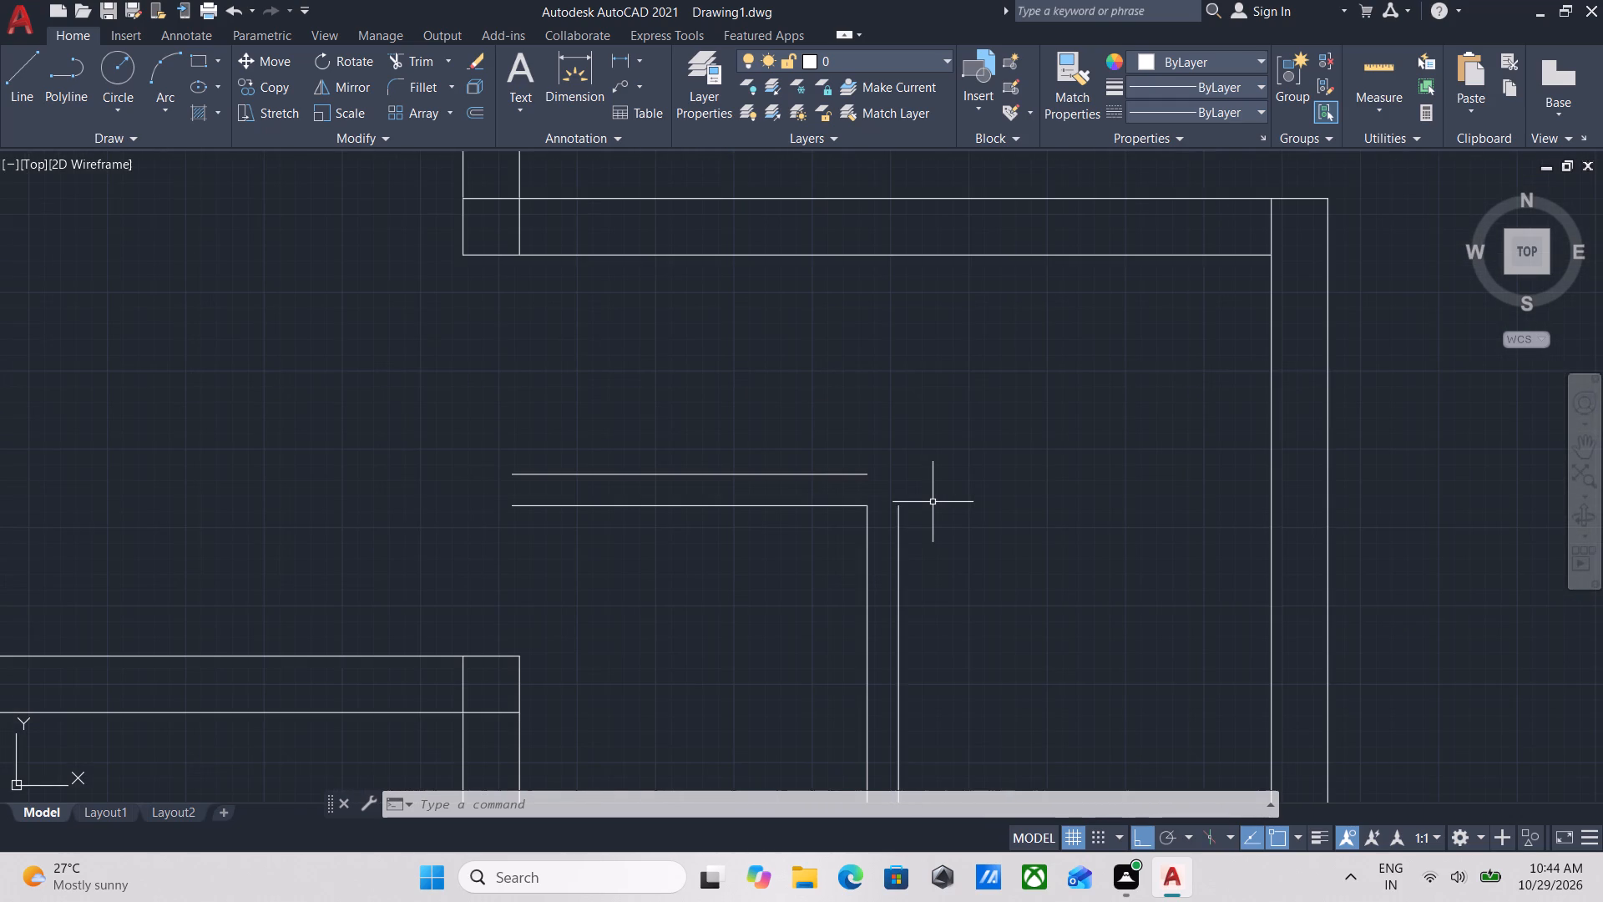
Fillet the outer vertical and outer horizontal partition lines into a sharp corner with zero radius.
{"action": "key", "text": "f"}
{"action": "key", "text": "Return"}
{"action": "scroll", "coordinate": [916, 515], "scroll_direction": "up", "scroll_amount": 3}
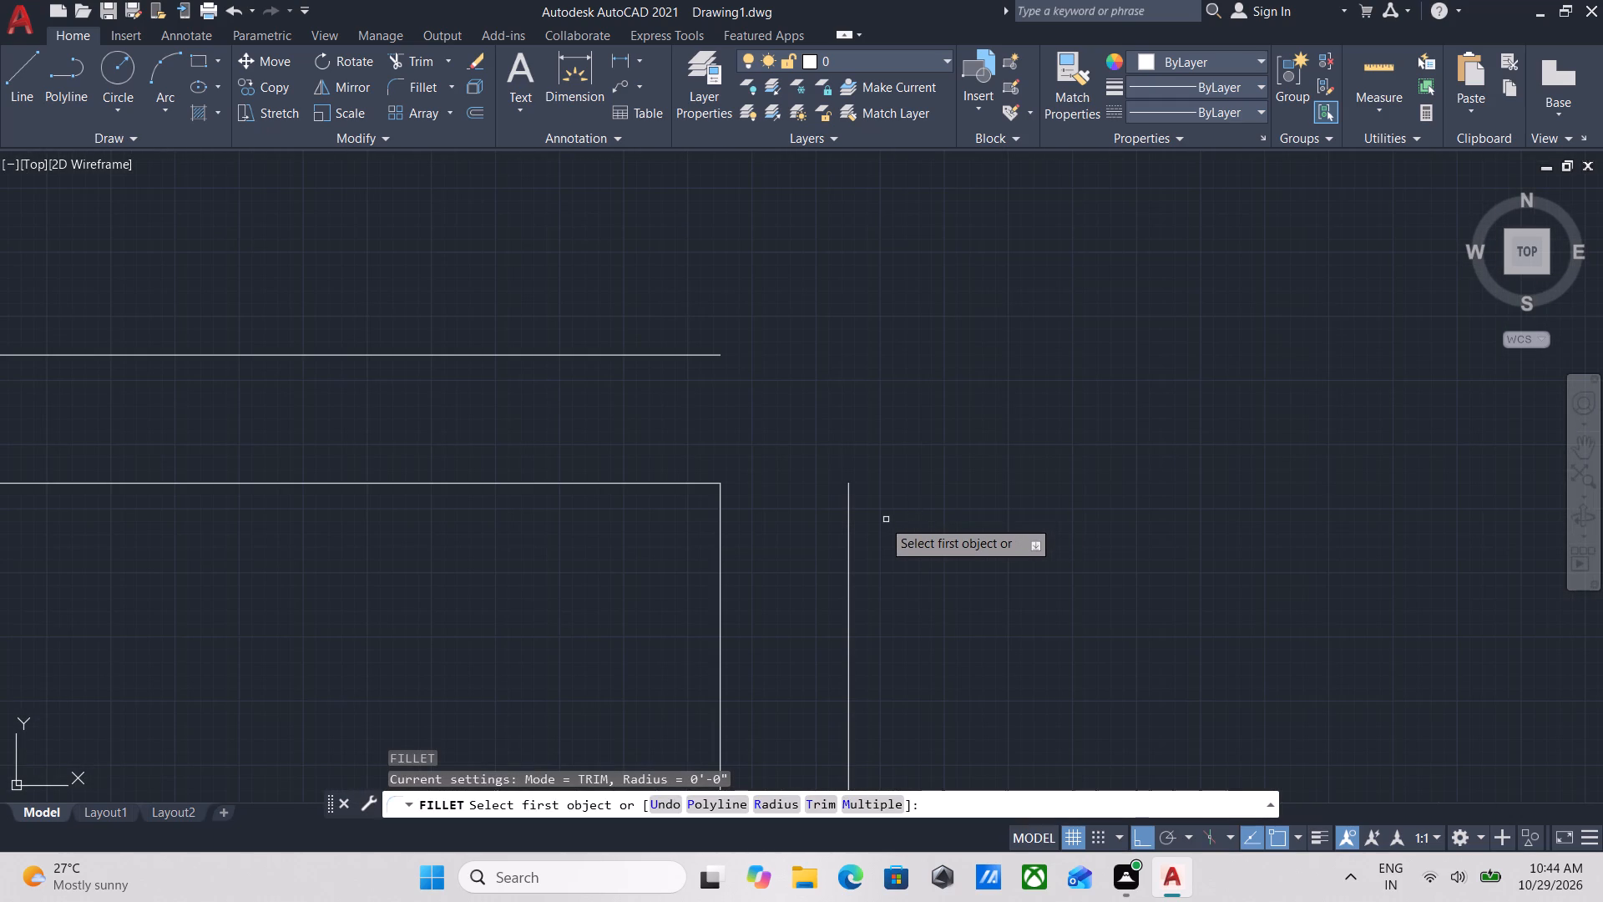
{"action": "left_click", "coordinate": [851, 517]}
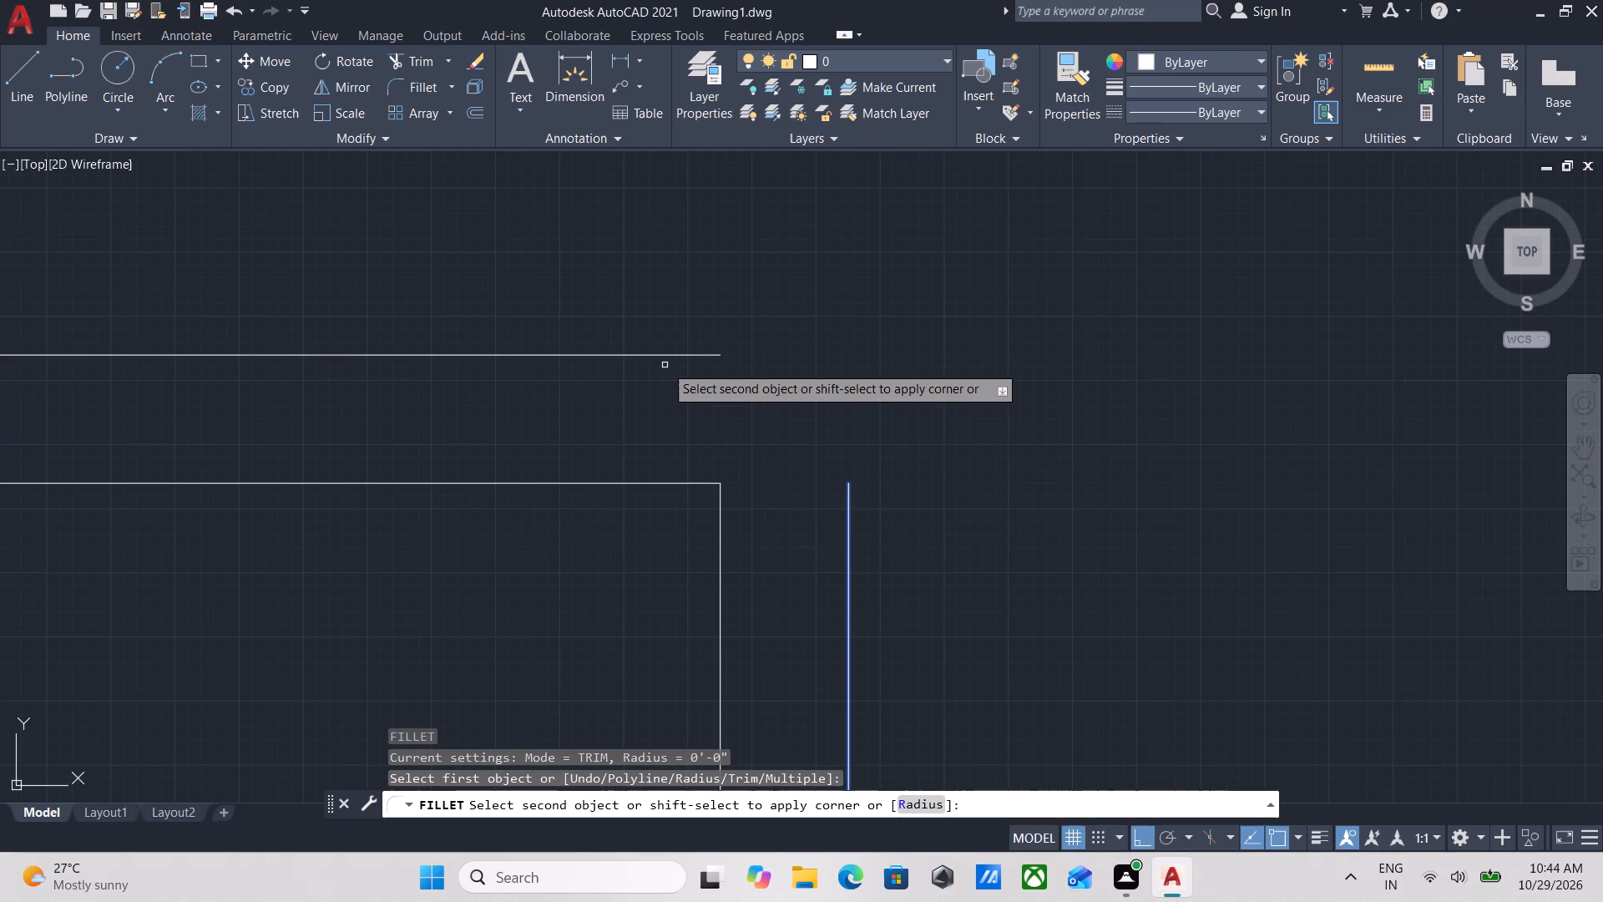
{"action": "left_click", "coordinate": [668, 353]}
{"action": "scroll", "coordinate": [881, 350], "scroll_direction": "down", "scroll_amount": 3}
{"action": "key", "text": "Escape"}
Close the open west end of the horizontal partition with a 5" vertical line.
{"action": "scroll", "coordinate": [1060, 369], "scroll_direction": "down", "scroll_amount": 3}
{"action": "middle_click_drag", "start_coordinate": [1068, 380], "coordinate": [1101, 436]}
{"action": "key", "text": "l"}
{"action": "key", "text": "Return"}
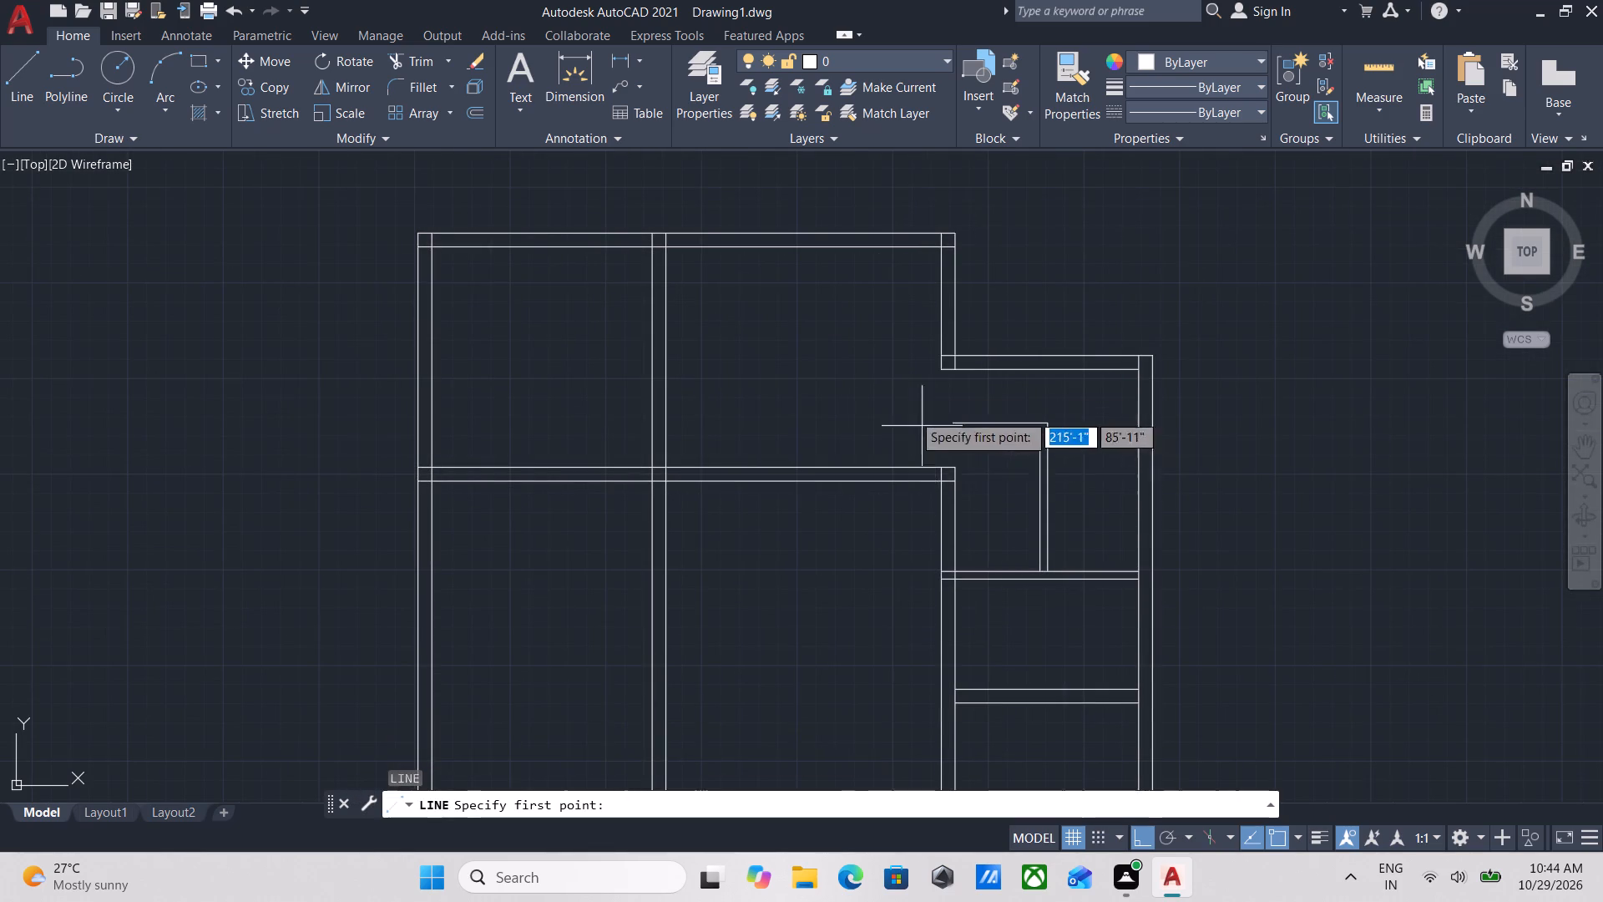
{"action": "scroll", "coordinate": [888, 388], "scroll_direction": "up", "scroll_amount": 3}
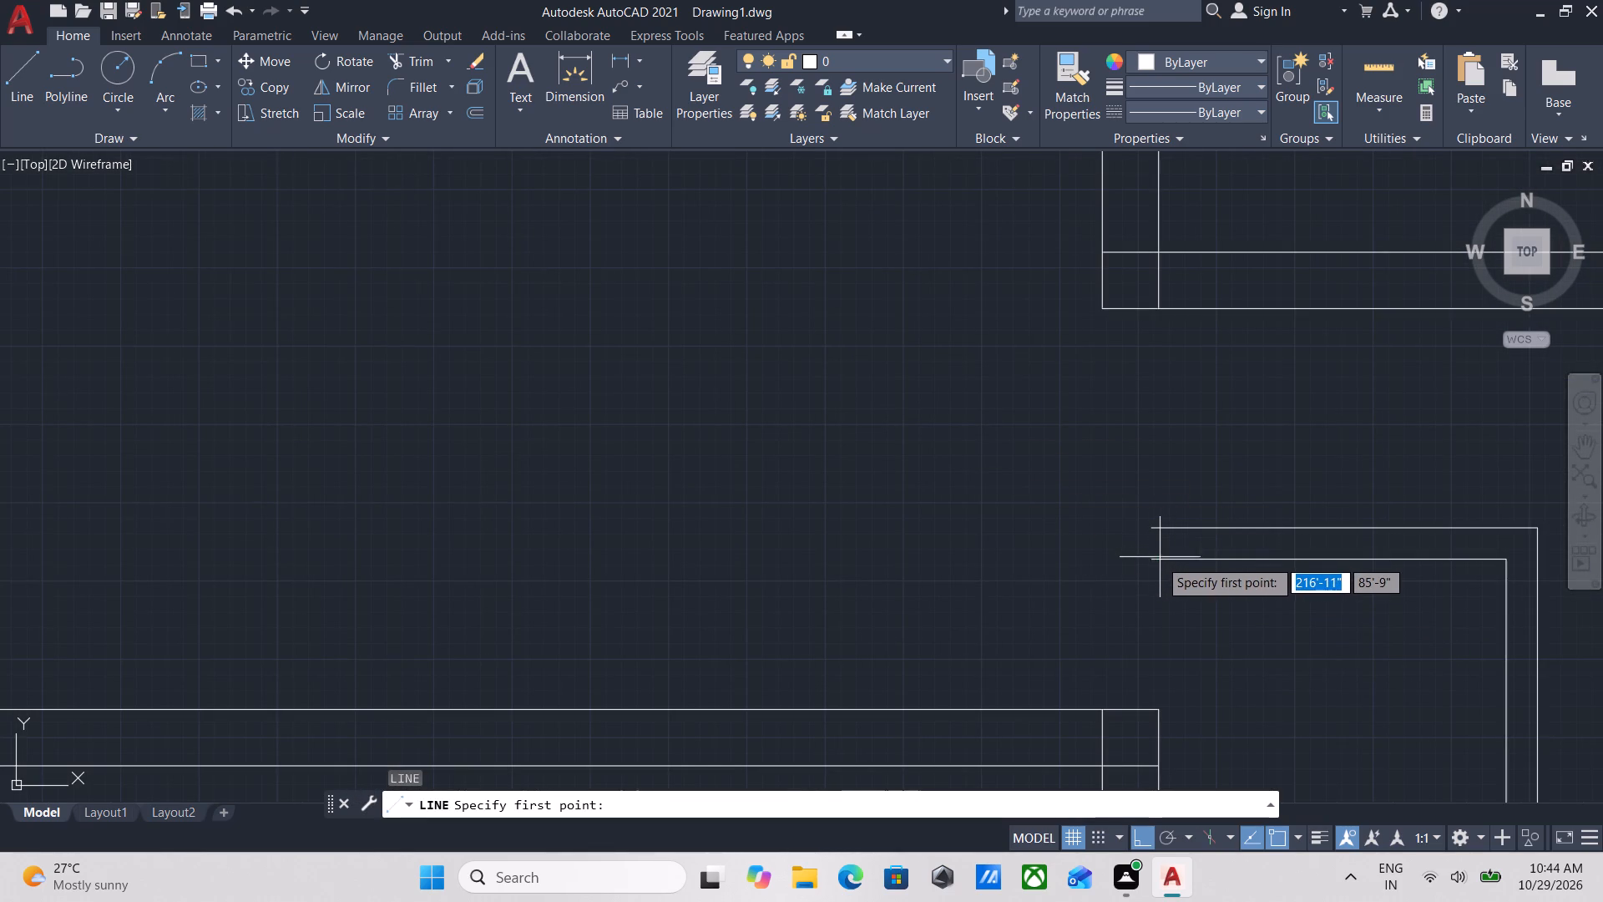
{"action": "left_click", "coordinate": [1158, 560]}
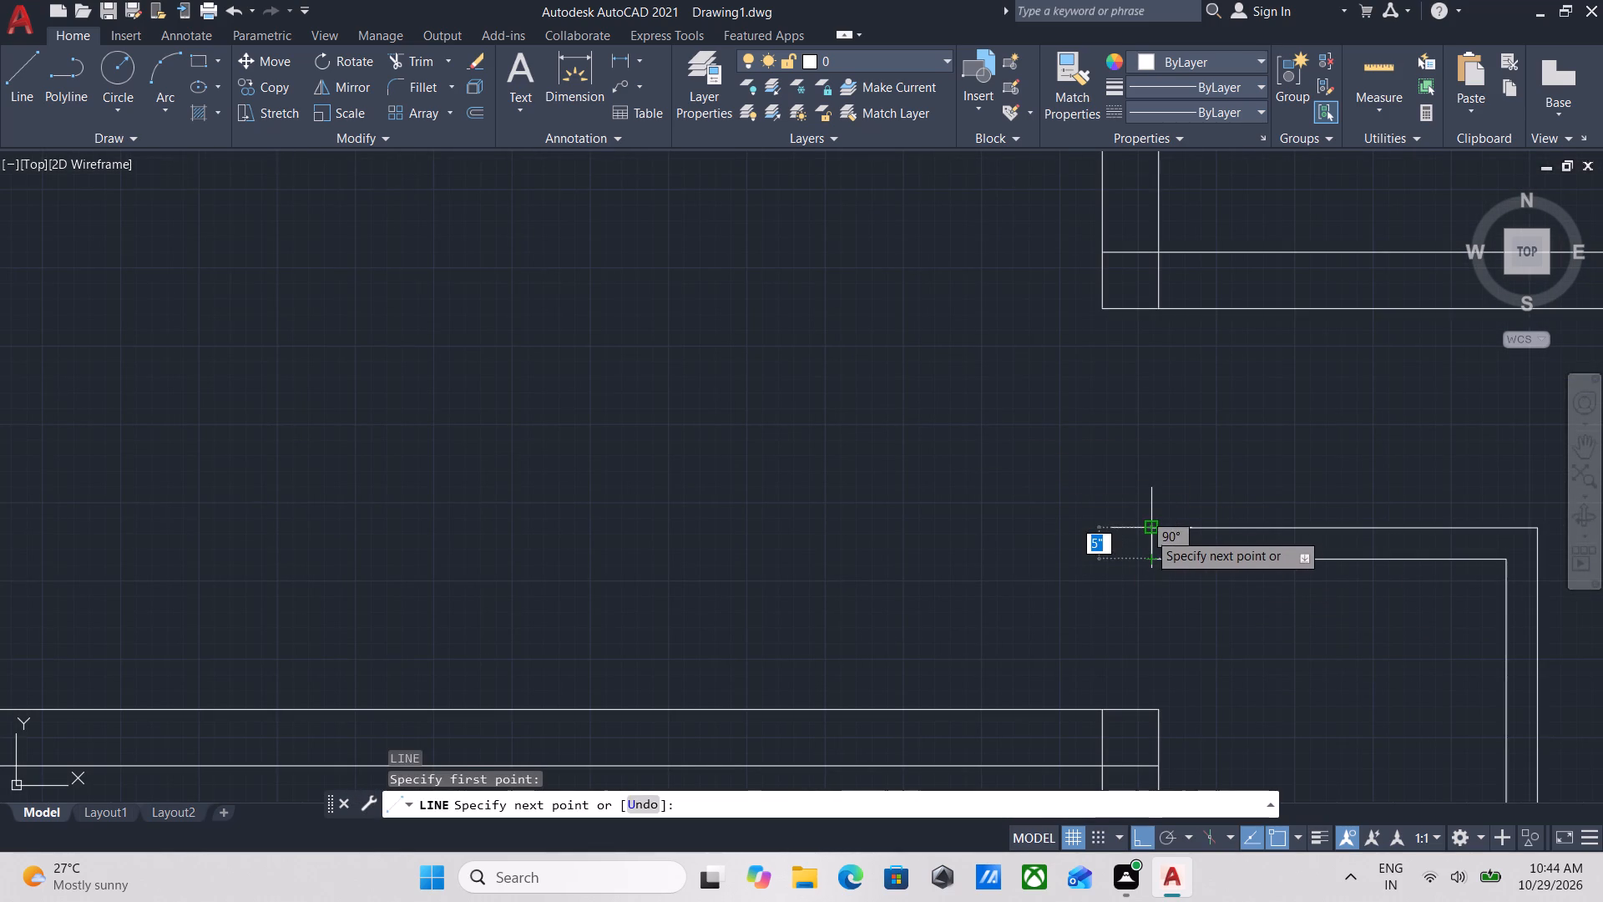
{"action": "left_click", "coordinate": [1148, 531]}
{"action": "key", "text": "Escape"}
Trim the inner east wall line's overlap inside the wall thickness at the east bay's northeast corner.
{"action": "scroll", "coordinate": [1148, 531], "scroll_direction": "down", "scroll_amount": 4}
{"action": "middle_click_drag", "start_coordinate": [1231, 505], "coordinate": [1090, 509]}
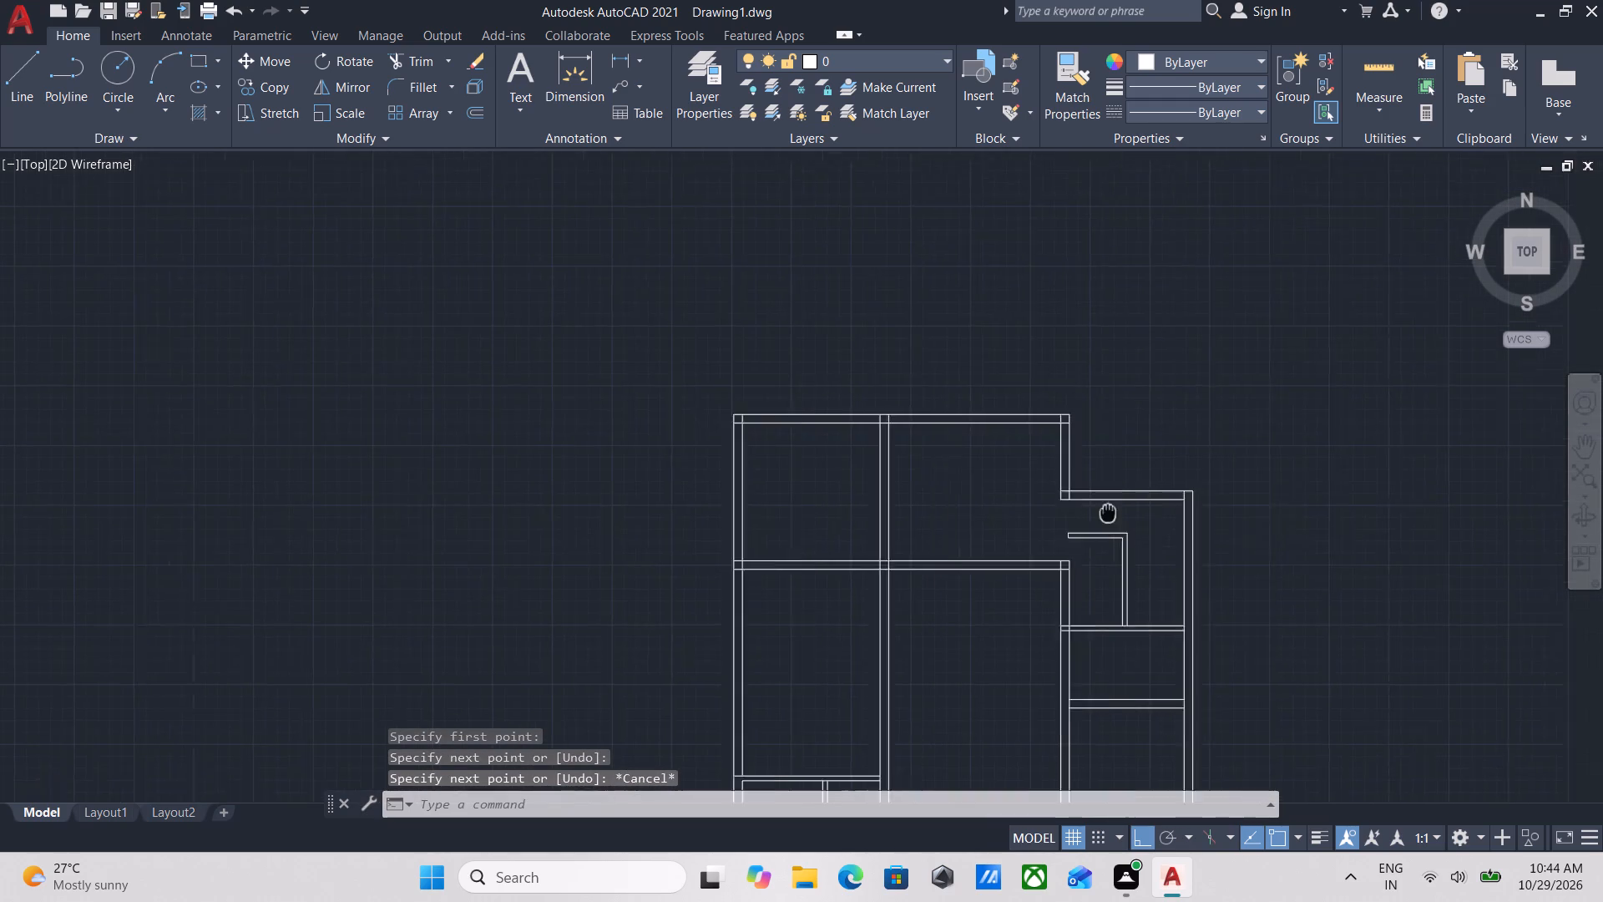
{"action": "middle_click_drag", "start_coordinate": [1090, 509], "coordinate": [1087, 509]}
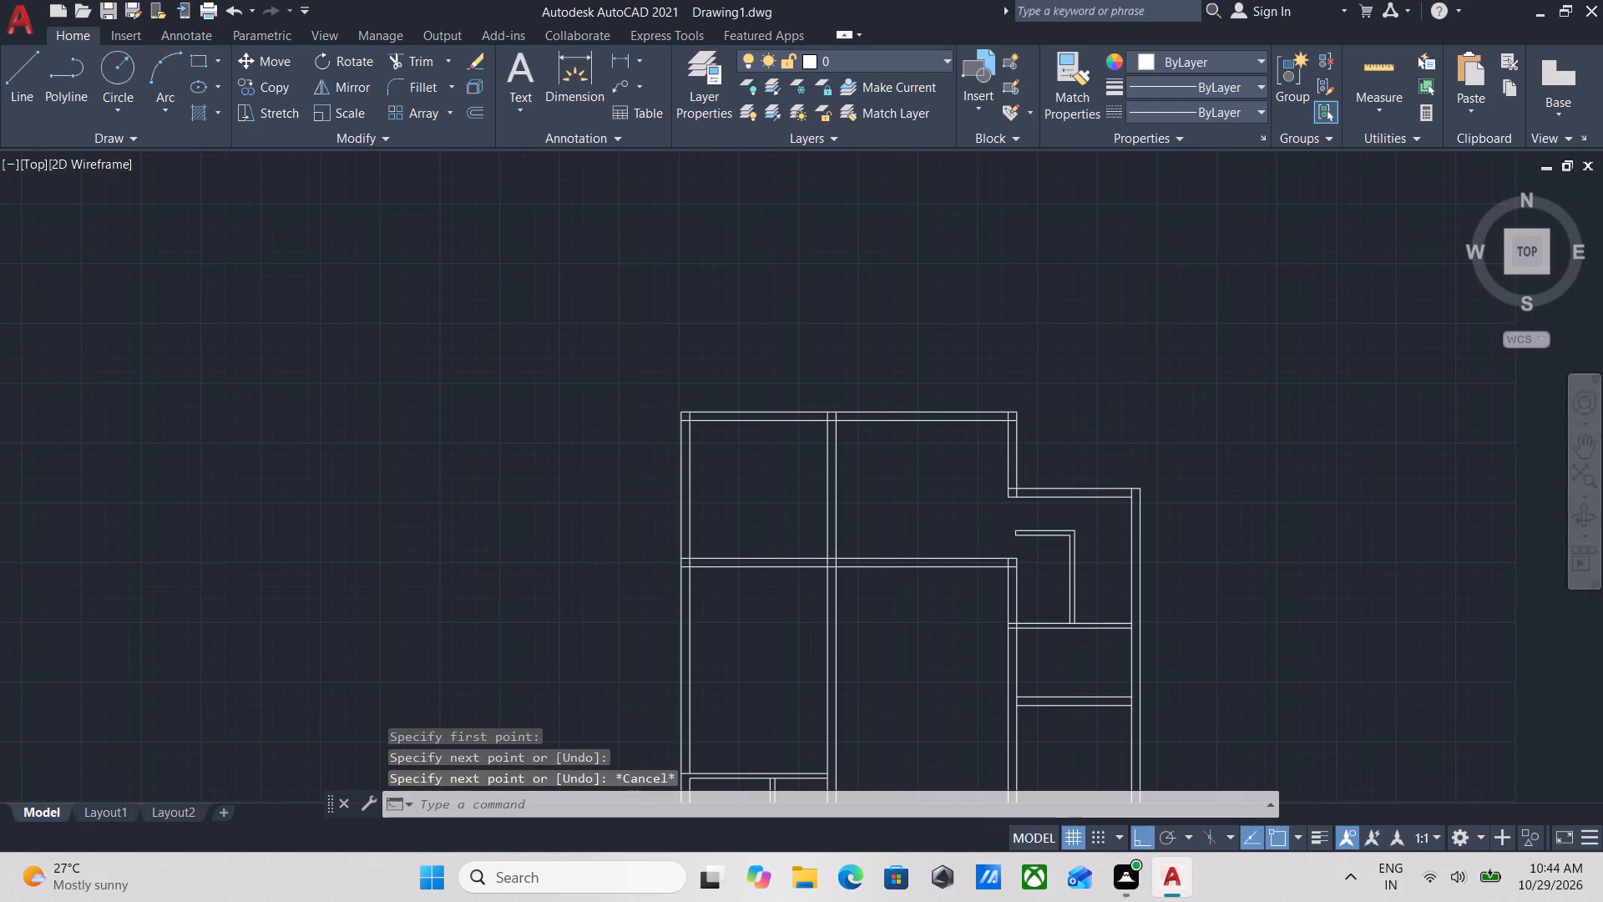
{"action": "scroll", "coordinate": [1090, 516], "scroll_direction": "up", "scroll_amount": 2}
{"action": "middle_click_drag", "start_coordinate": [1090, 516], "coordinate": [1035, 497]}
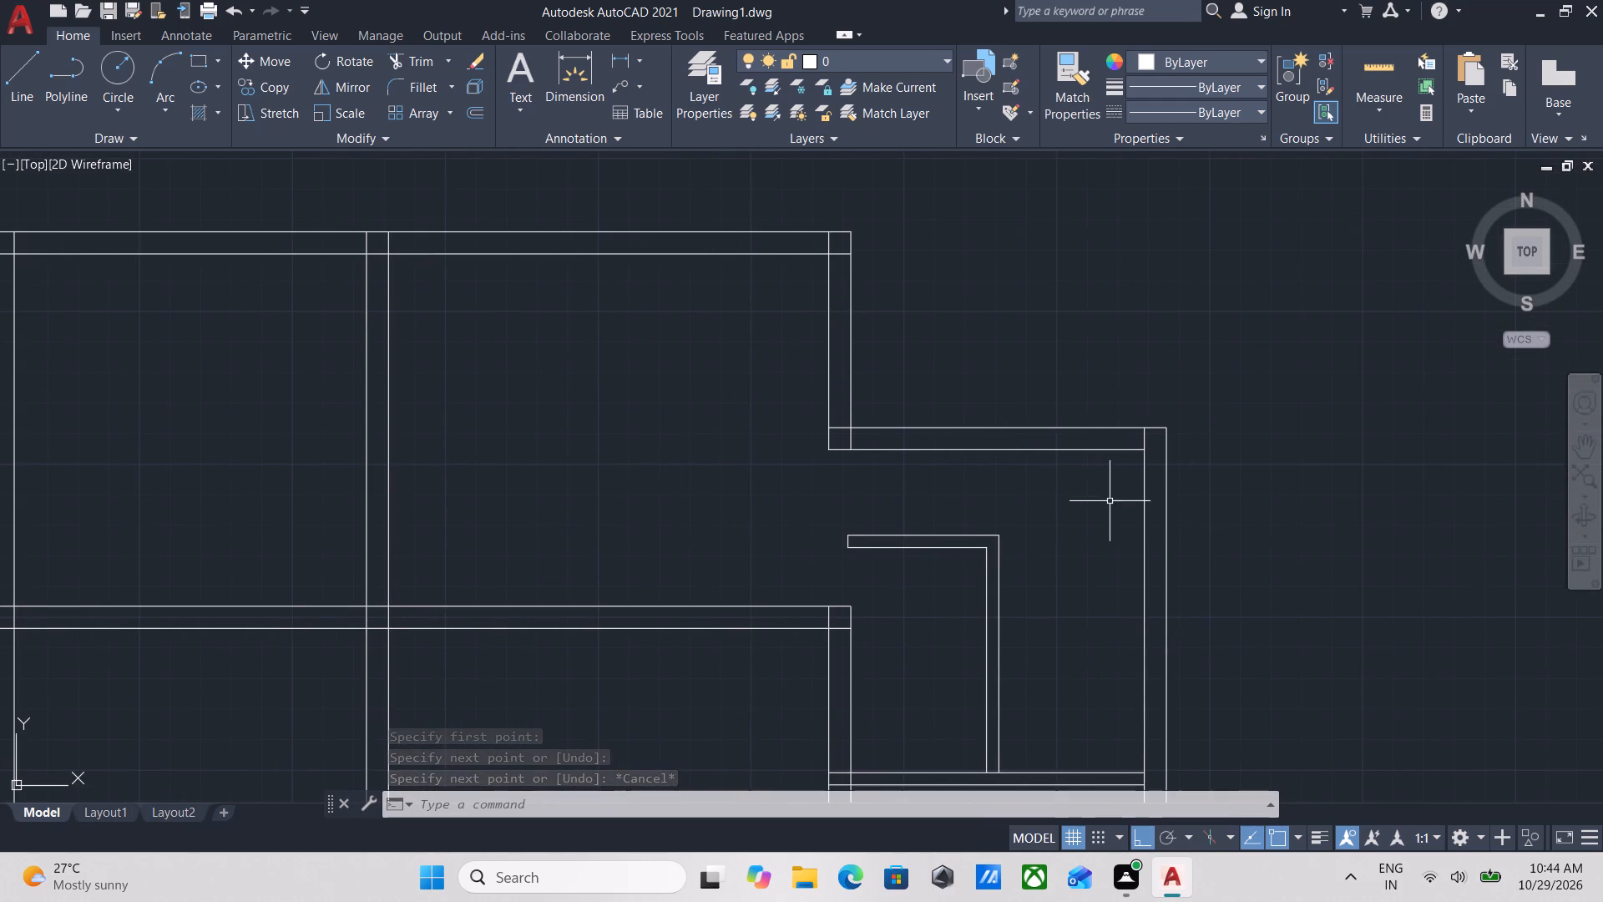
{"action": "scroll", "coordinate": [1125, 448], "scroll_direction": "up", "scroll_amount": 2}
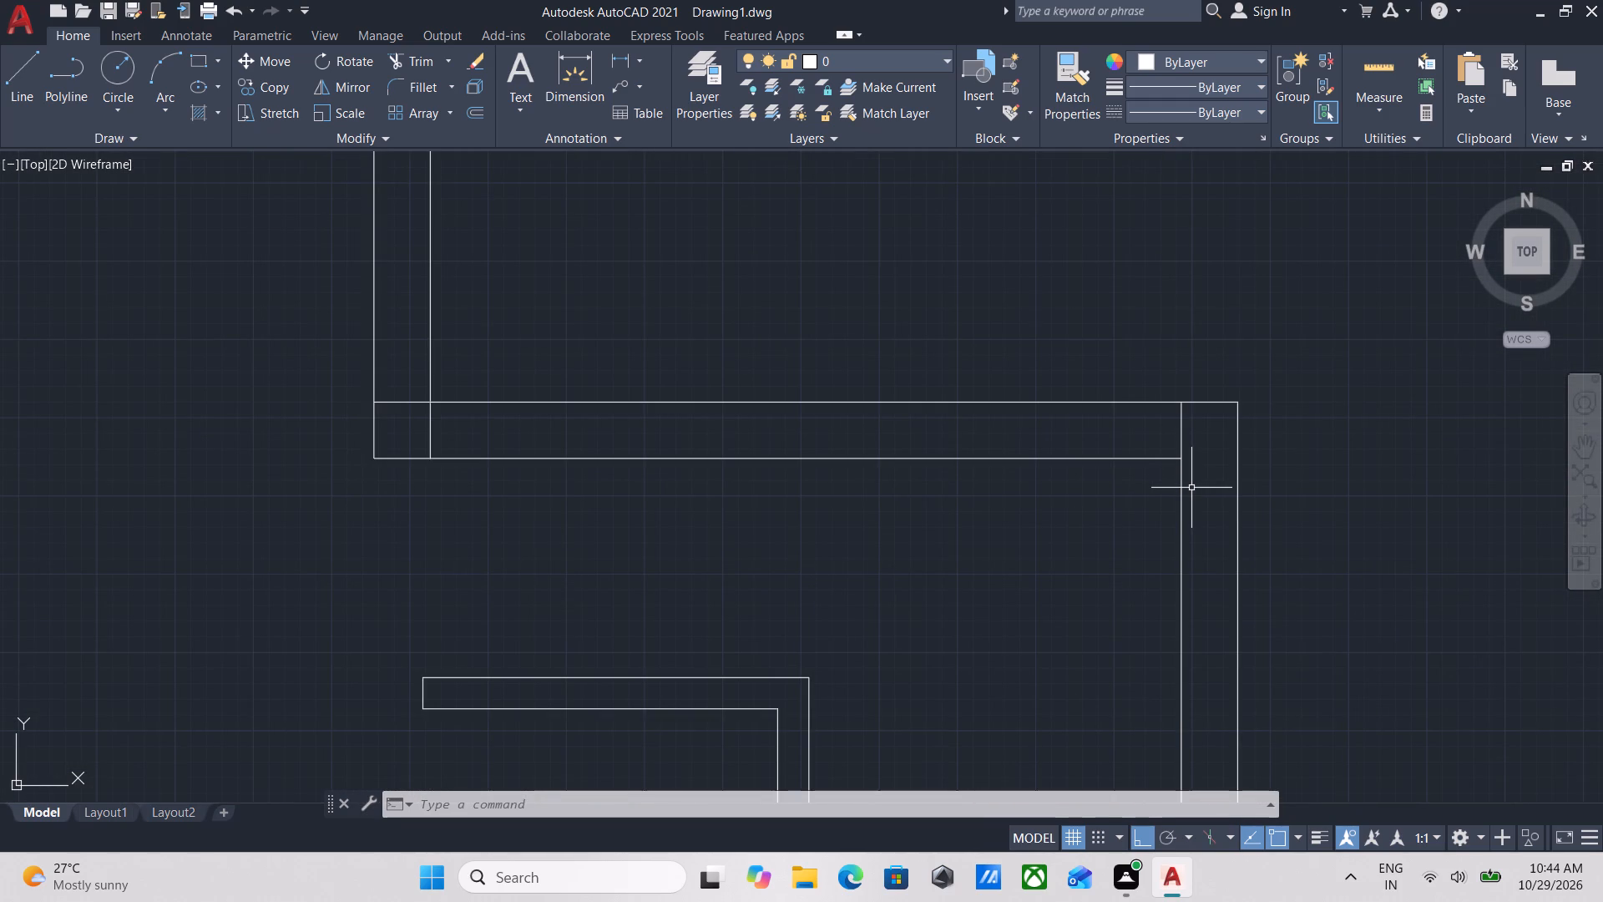
{"action": "type", "text": "tr"}
{"action": "key", "text": "Return"}
{"action": "scroll", "coordinate": [1216, 463], "scroll_direction": "up", "scroll_amount": 1}
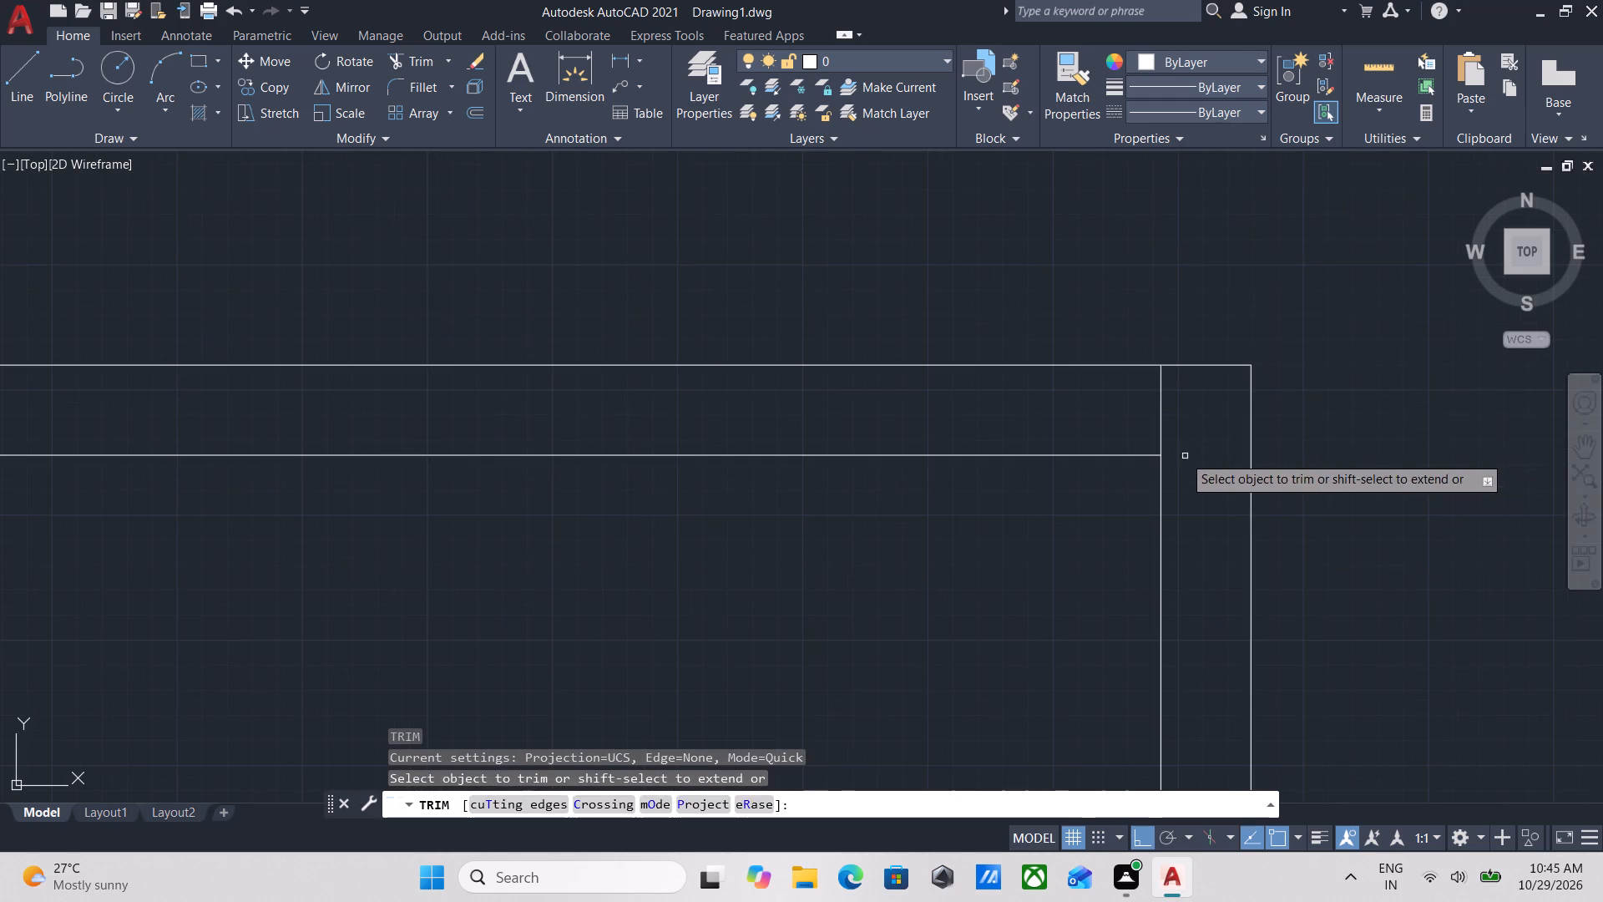
{"action": "left_click", "coordinate": [1196, 412]}
{"action": "left_click", "coordinate": [1107, 407]}
{"action": "key", "text": "Escape"}
{"action": "scroll", "coordinate": [1118, 404], "scroll_direction": "down", "scroll_amount": 4}
{"action": "scroll", "coordinate": [1211, 475], "scroll_direction": "down", "scroll_amount": 1}
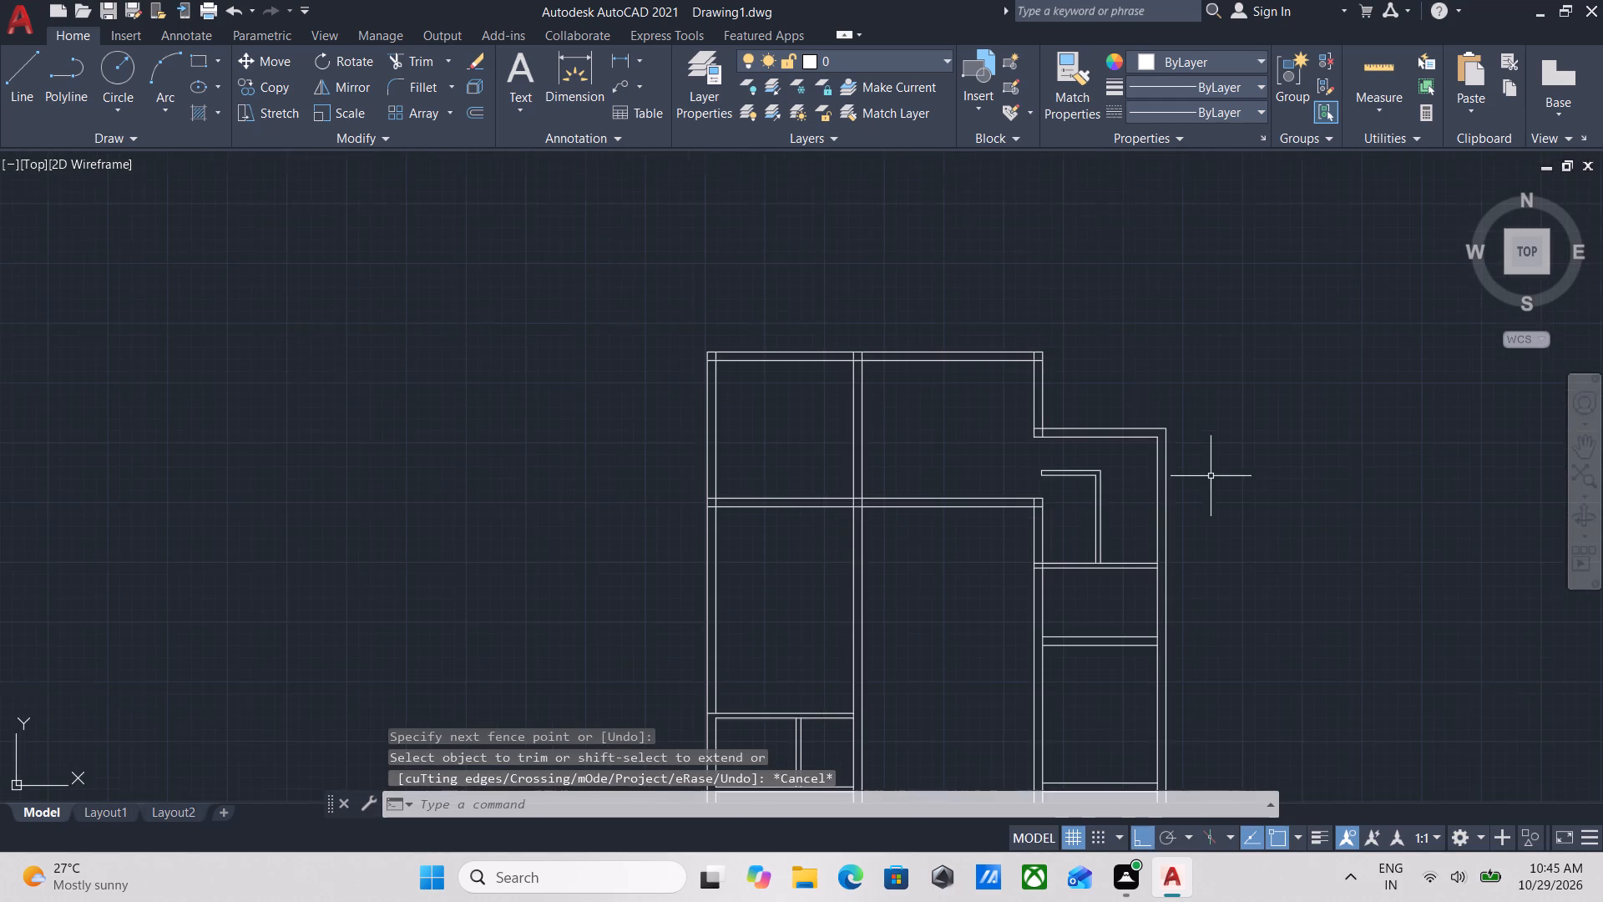
{"action": "middle_click_drag", "start_coordinate": [1210, 476], "coordinate": [1201, 497]}
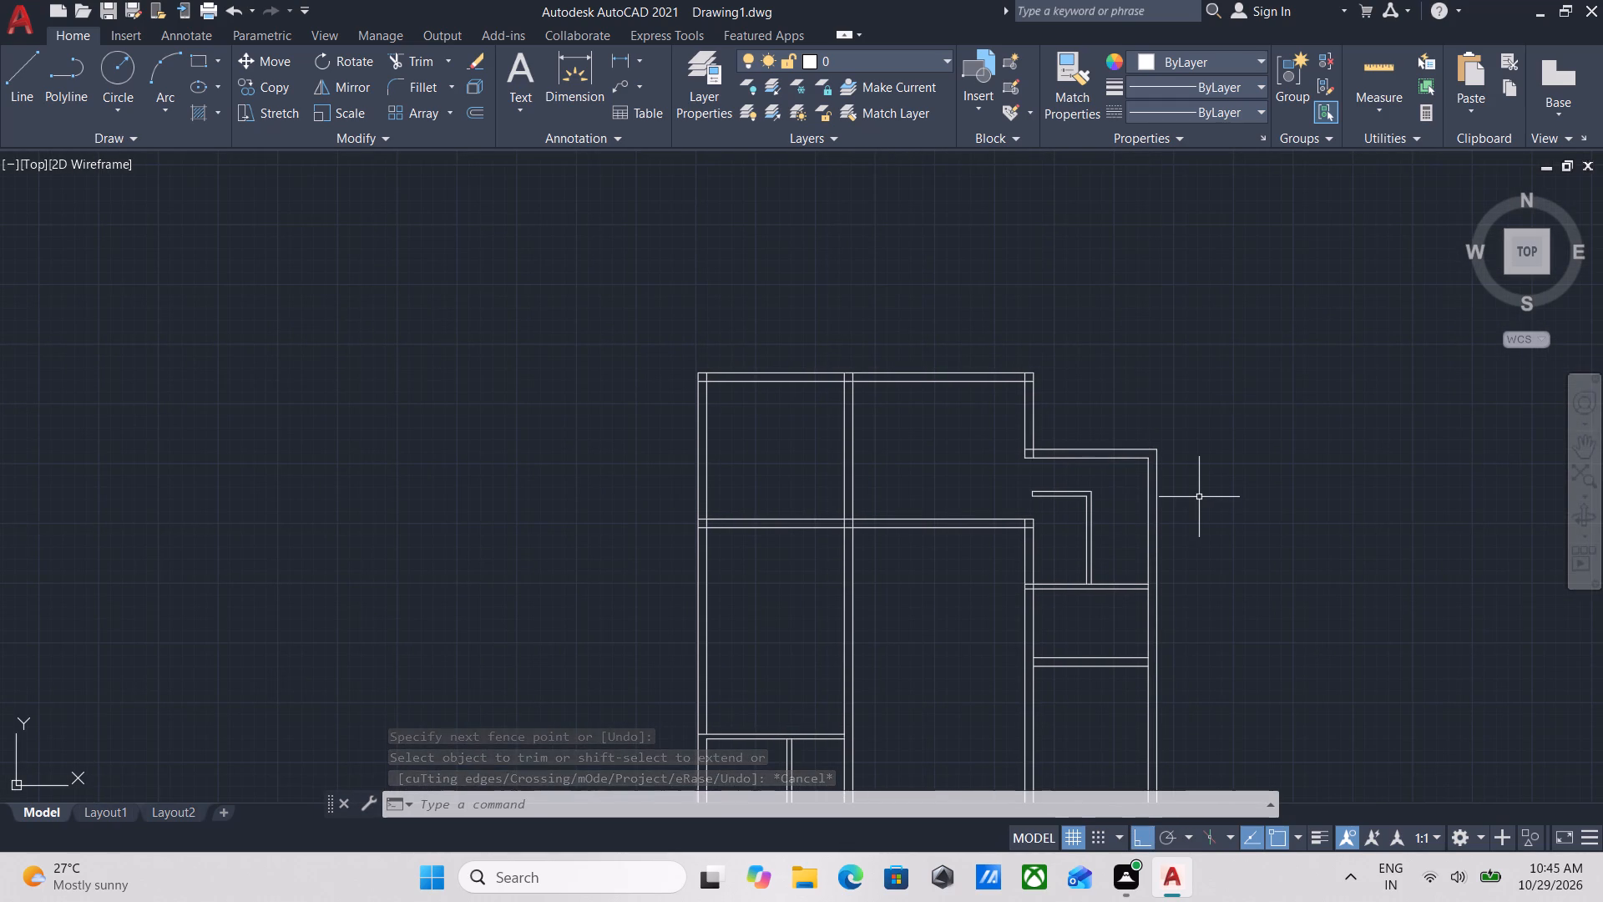
Examine the east bay and the adjoining rooms around the new partitions.
{"action": "scroll", "coordinate": [1148, 555], "scroll_direction": "up", "scroll_amount": 2}
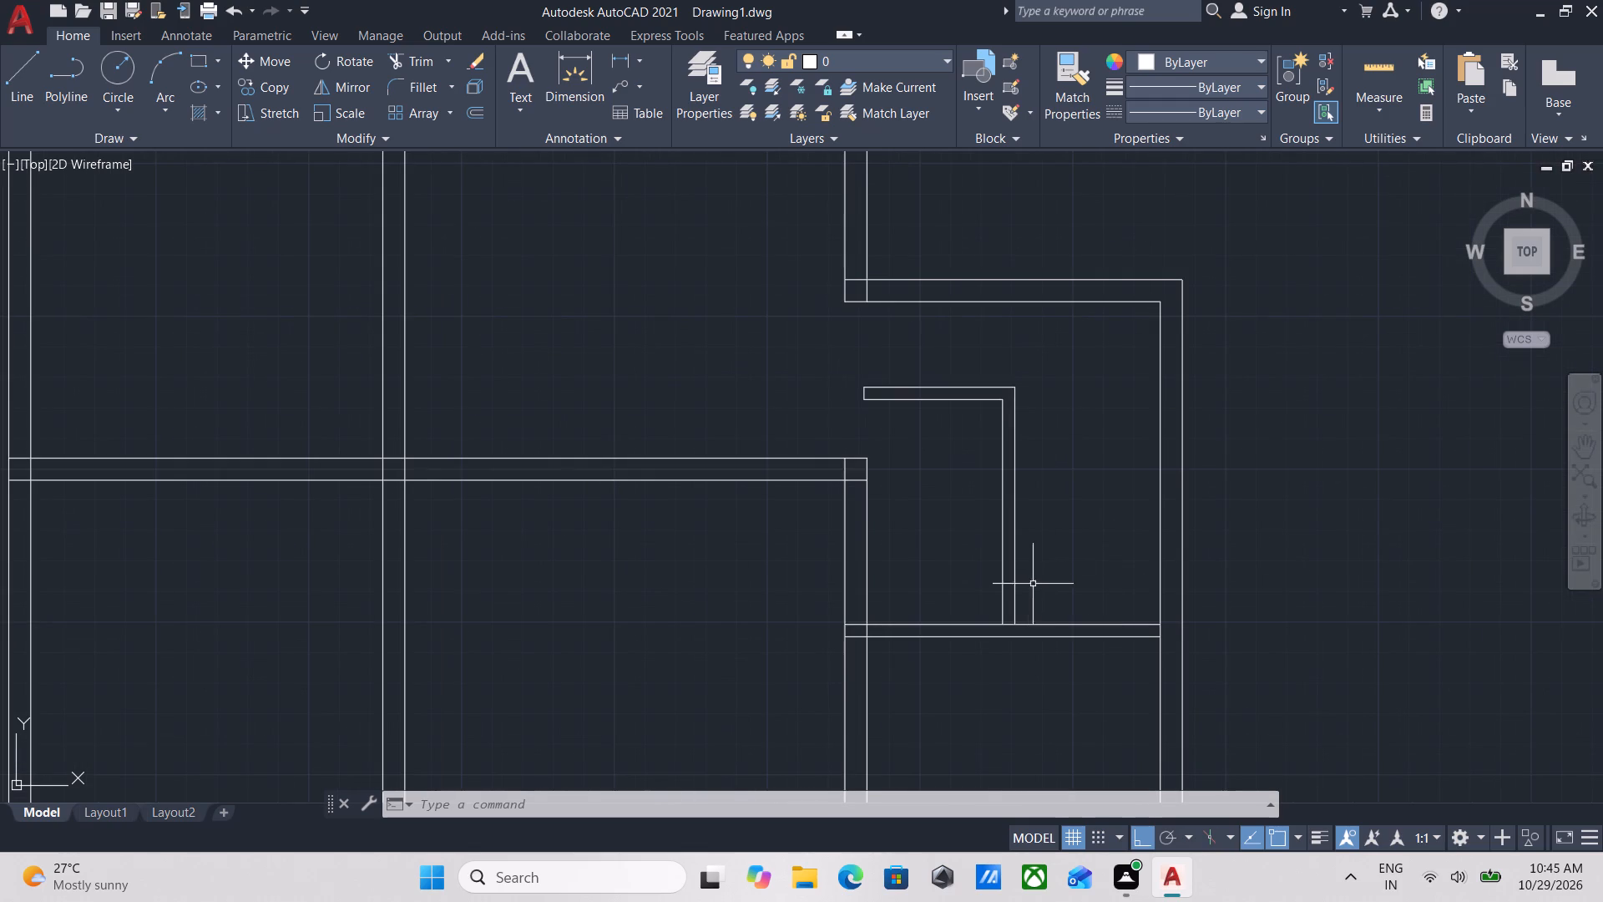
{"action": "scroll", "coordinate": [951, 484], "scroll_direction": "up", "scroll_amount": 1}
{"action": "middle_click_drag", "start_coordinate": [1125, 456], "coordinate": [1201, 450]}
{"action": "scroll", "coordinate": [1125, 456], "scroll_direction": "down", "scroll_amount": 1}
{"action": "scroll", "coordinate": [1199, 450], "scroll_direction": "up", "scroll_amount": 1}
{"action": "scroll", "coordinate": [992, 443], "scroll_direction": "down", "scroll_amount": 1}
{"action": "middle_click_drag", "start_coordinate": [983, 438], "coordinate": [1221, 527]}
{"action": "scroll", "coordinate": [1110, 489], "scroll_direction": "down", "scroll_amount": 2}
{"action": "middle_click_drag", "start_coordinate": [1108, 487], "coordinate": [1195, 535]}
{"action": "scroll", "coordinate": [1196, 537], "scroll_direction": "up", "scroll_amount": 1}
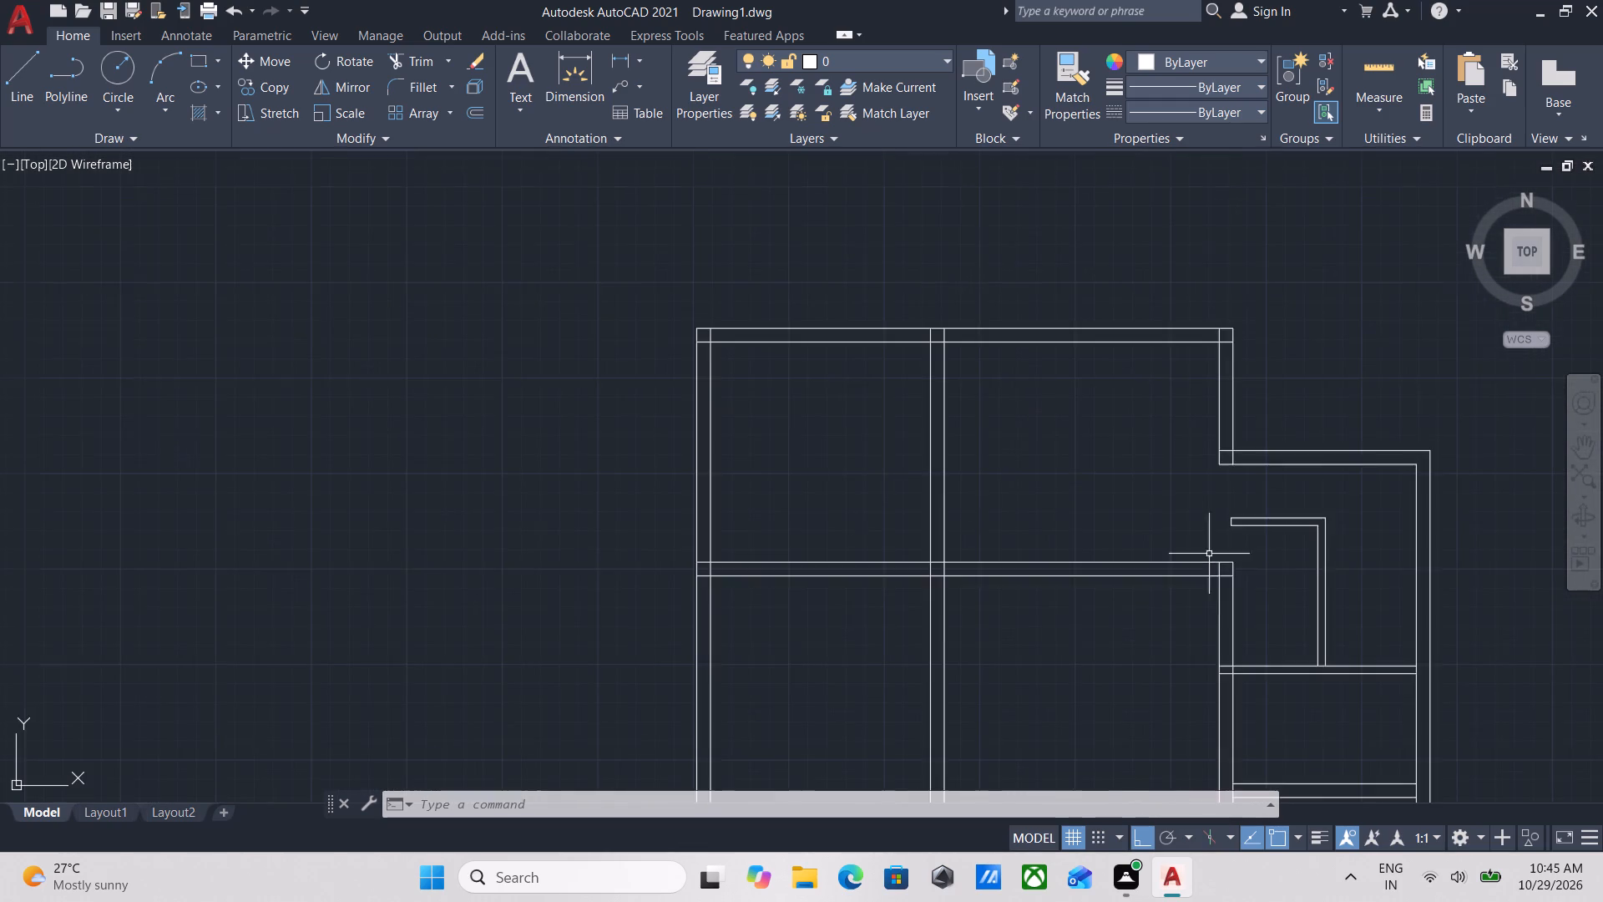
{"action": "scroll", "coordinate": [1245, 583], "scroll_direction": "up", "scroll_amount": 2}
{"action": "scroll", "coordinate": [1247, 585], "scroll_direction": "down", "scroll_amount": 3}
{"action": "middle_click_drag", "start_coordinate": [1225, 557], "coordinate": [1124, 366]}
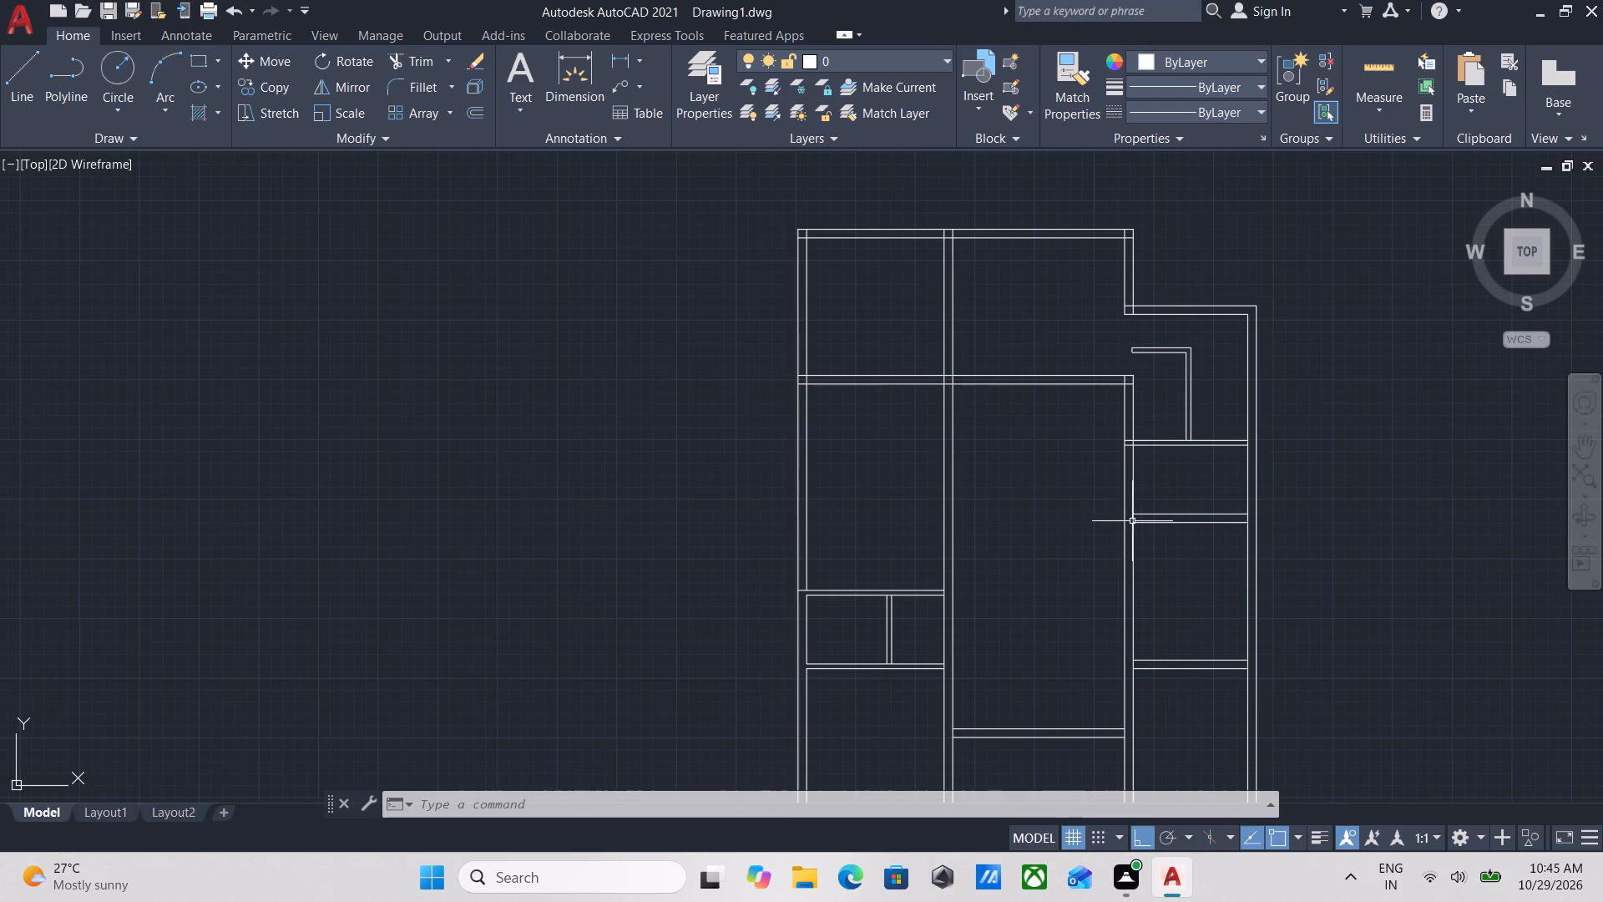
Extend both lines of the 9" cross wall south of the new partitions west to the far face of the bay's west wall.
{"action": "scroll", "coordinate": [1125, 521], "scroll_direction": "up", "scroll_amount": 1}
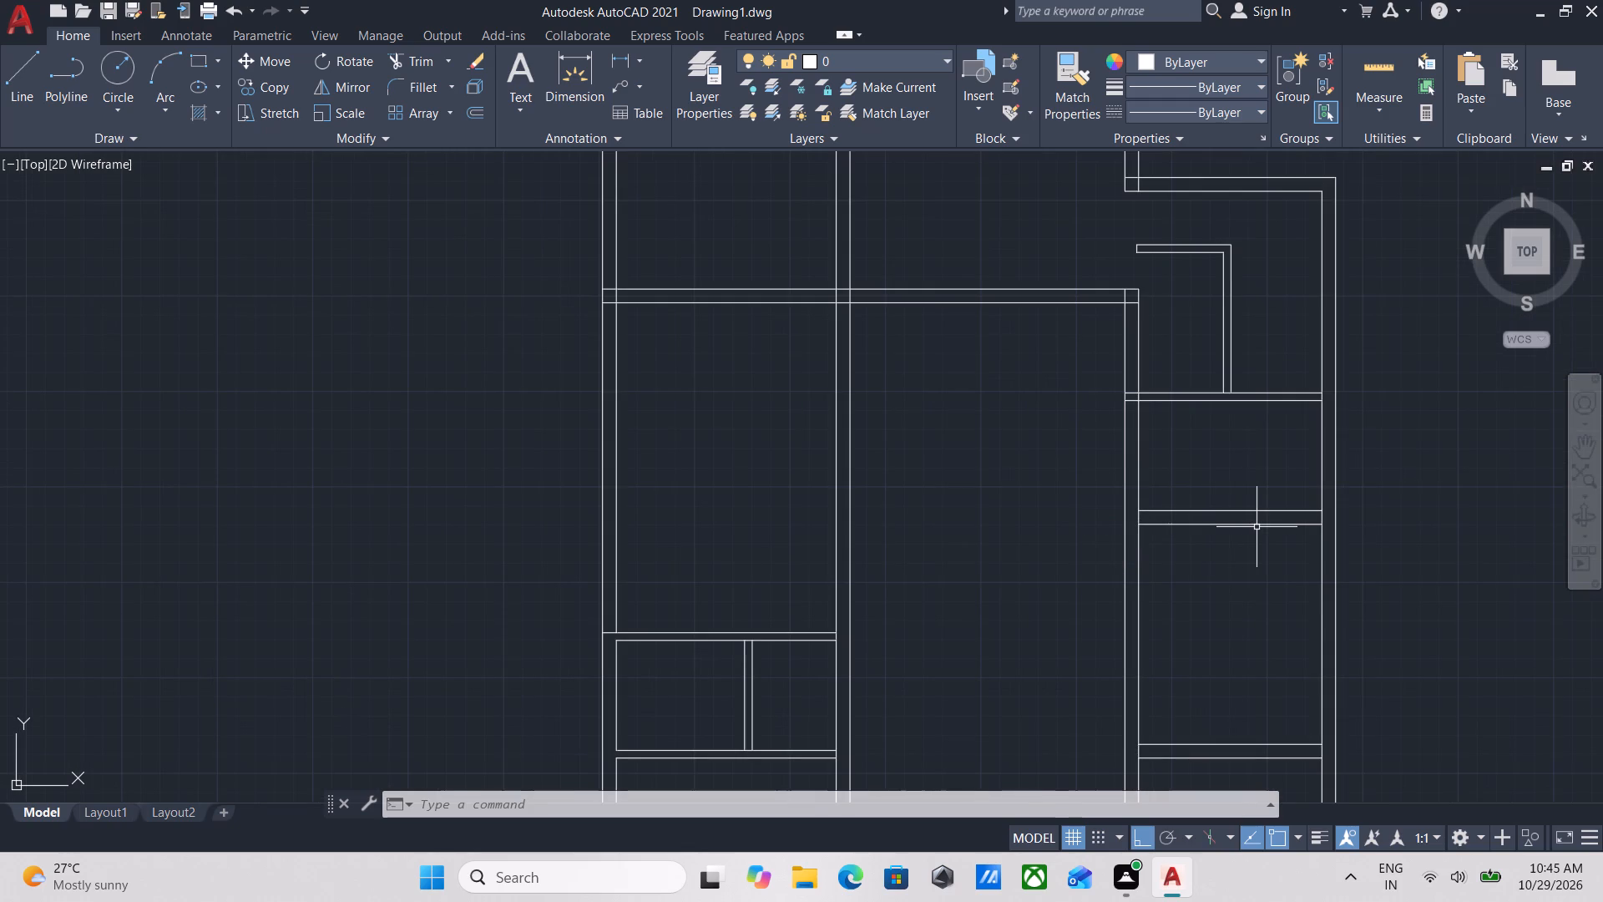
{"action": "scroll", "coordinate": [1231, 520], "scroll_direction": "up", "scroll_amount": 2}
{"action": "scroll", "coordinate": [1082, 489], "scroll_direction": "down", "scroll_amount": 1}
{"action": "middle_click_drag", "start_coordinate": [1082, 492], "coordinate": [1110, 563]}
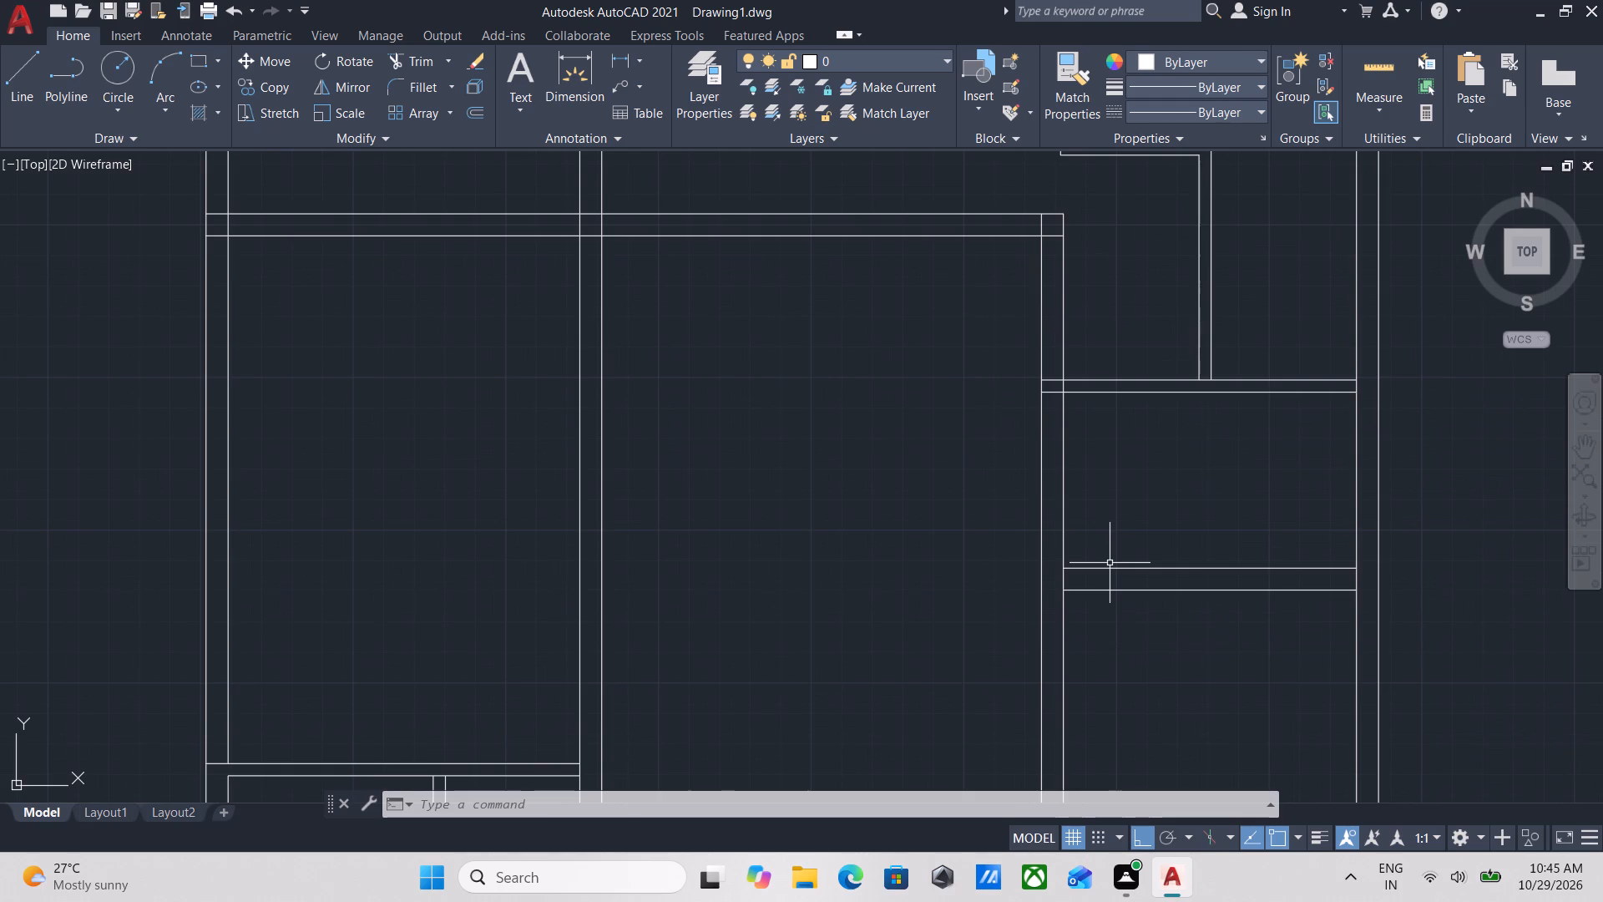
{"action": "type", "text": "ex"}
{"action": "key", "text": "Return"}
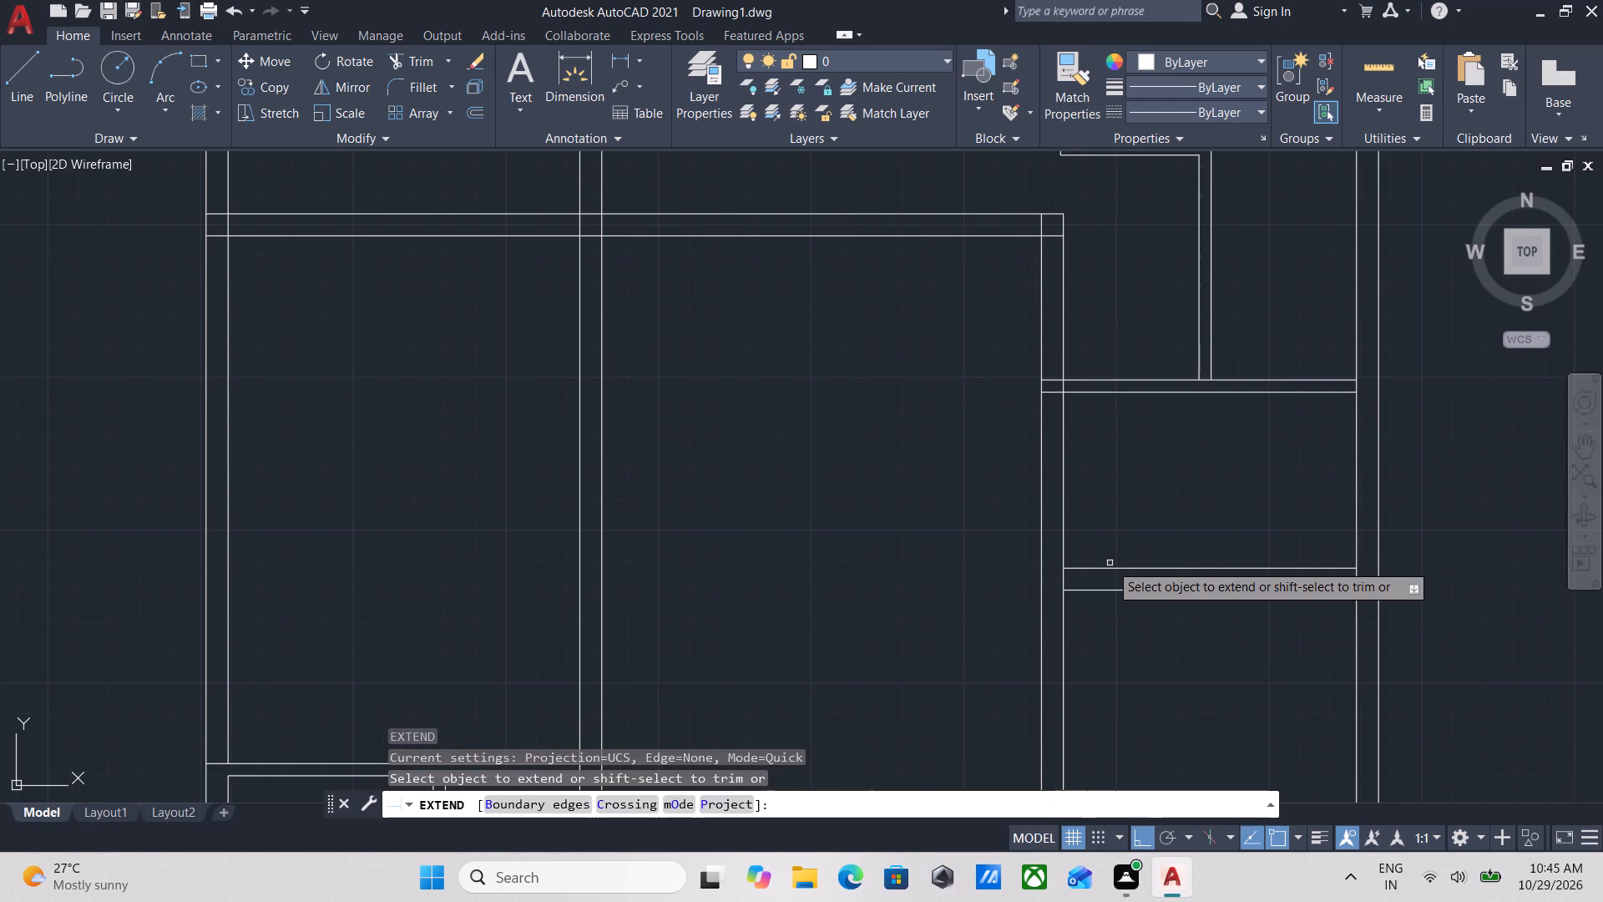
{"action": "left_click", "coordinate": [1084, 591]}
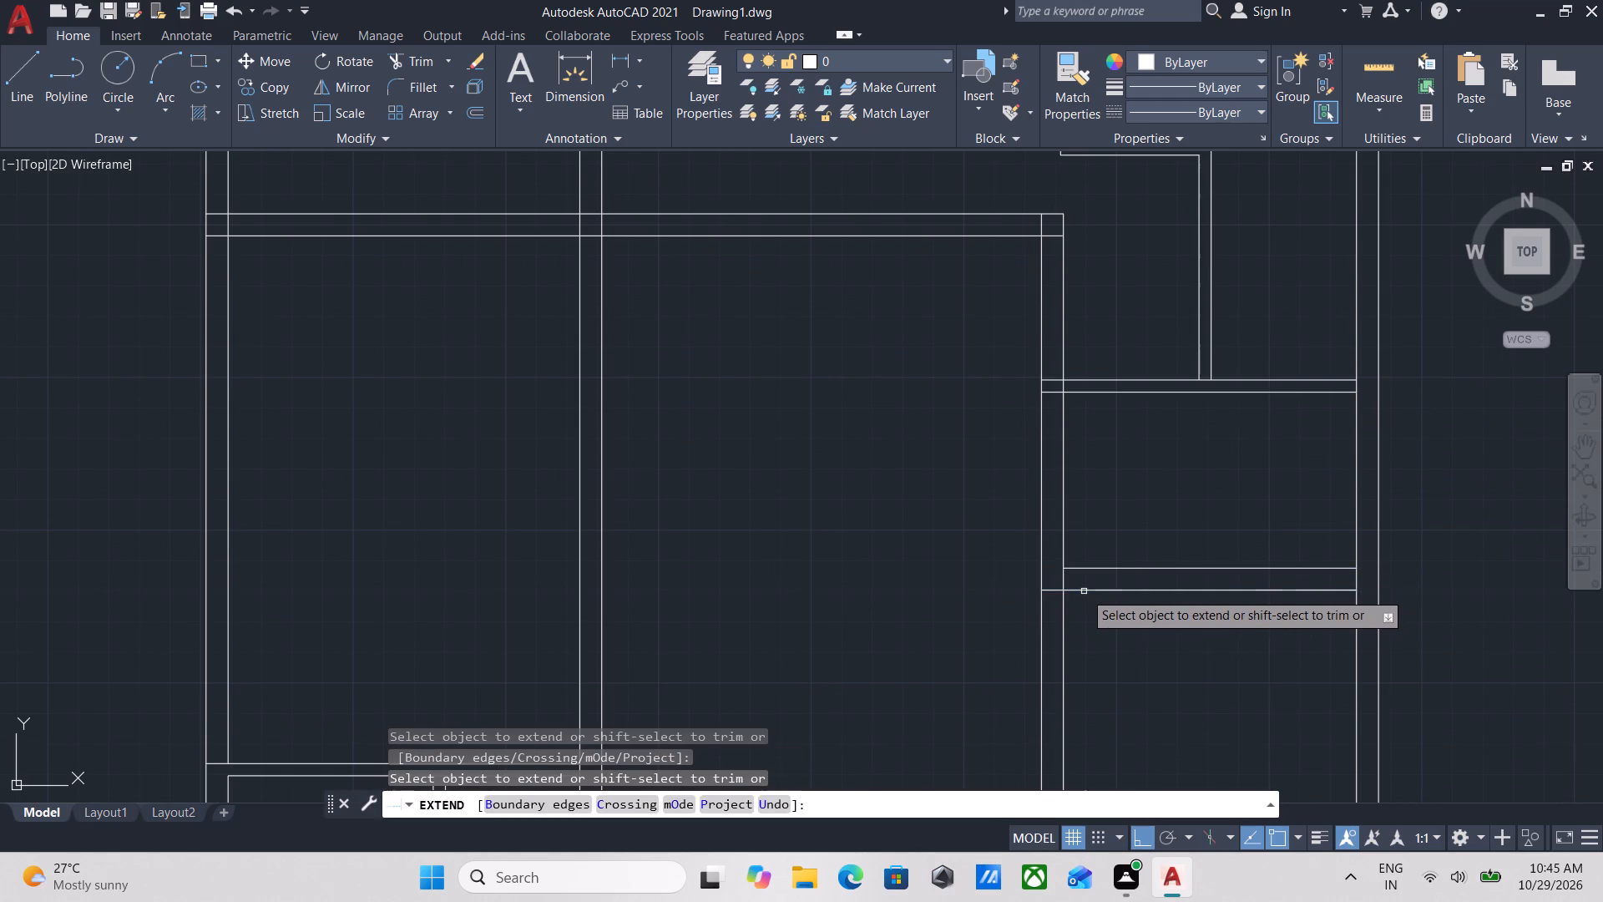
{"action": "left_click", "coordinate": [1090, 566]}
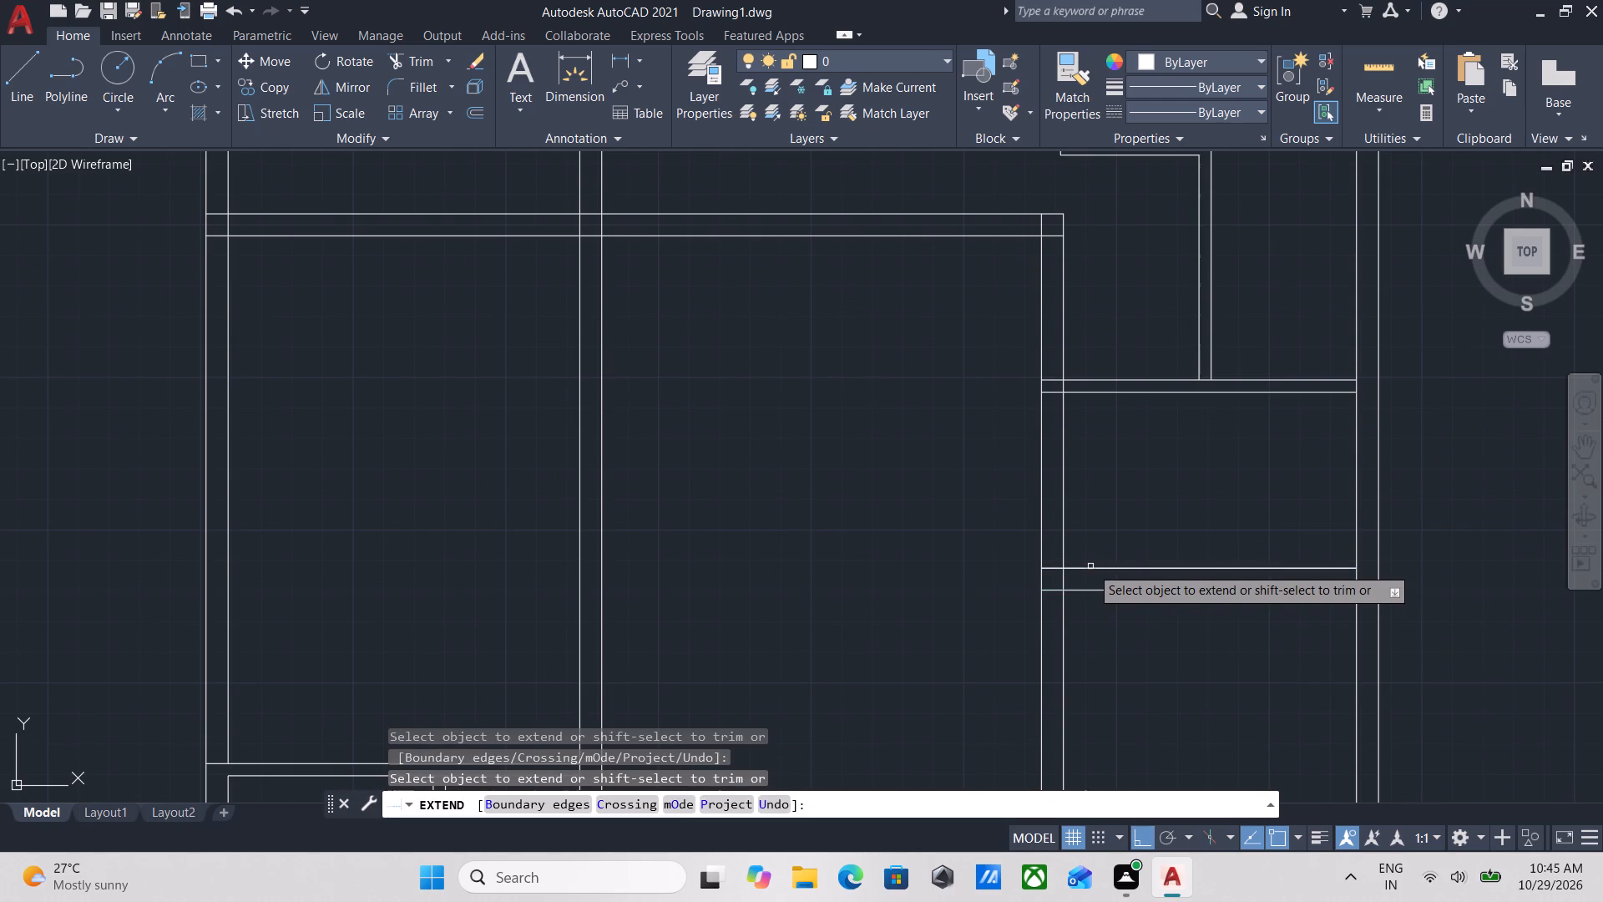
{"action": "key", "text": "Escape"}
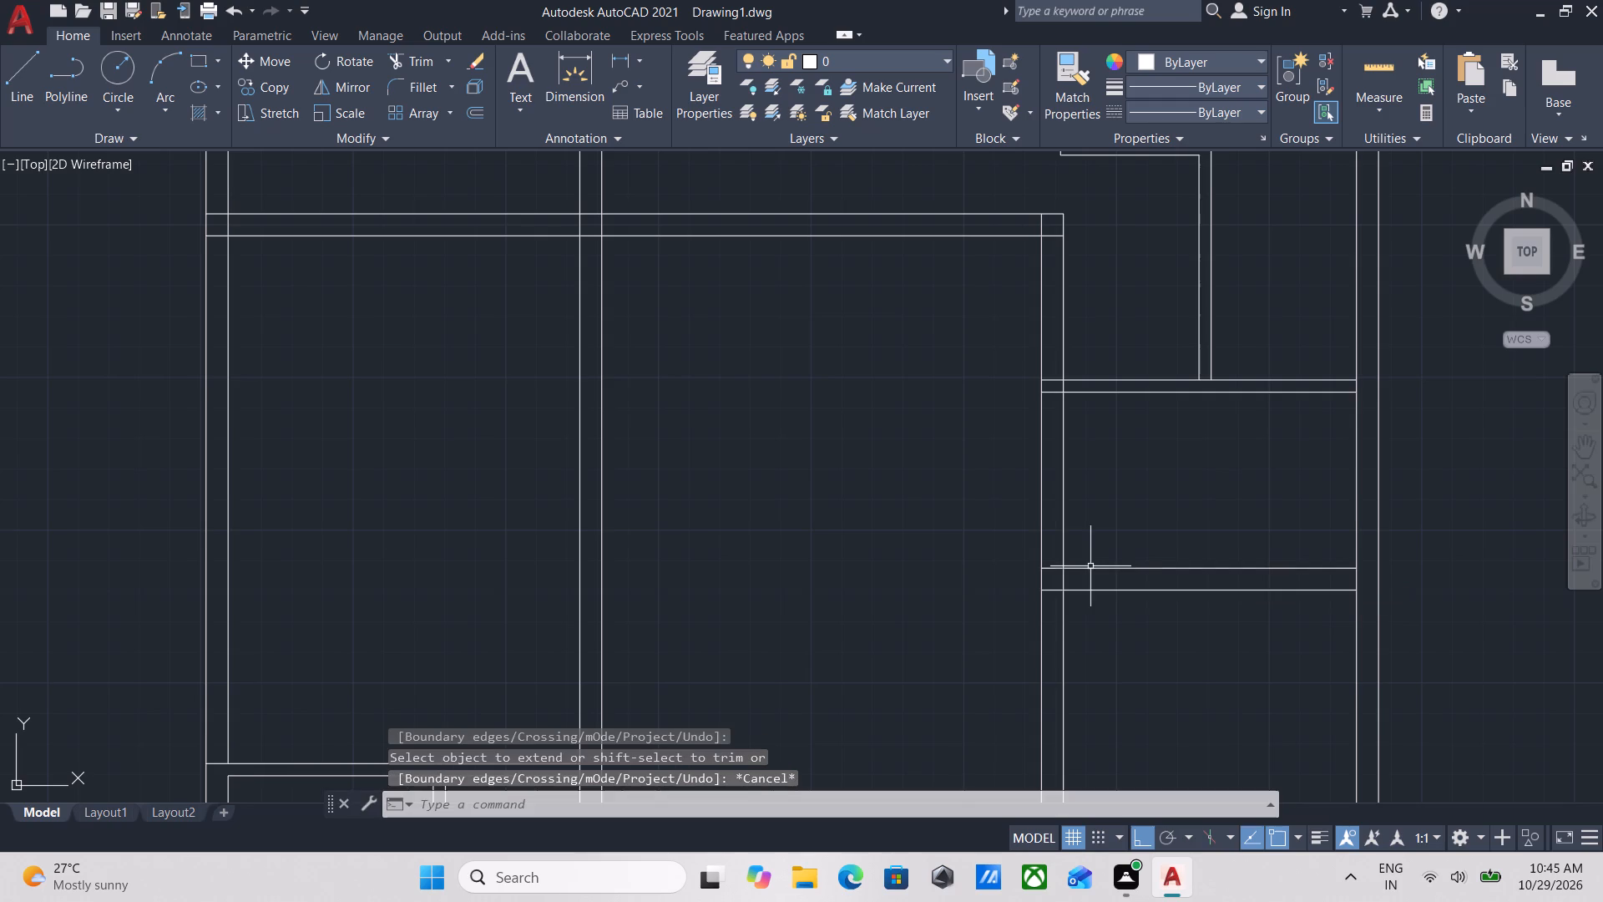
Trim both lines of the east bay's west wall between the northern cross partition and the 9" cross wall to make an opening.
{"action": "scroll", "coordinate": [1115, 489], "scroll_direction": "up", "scroll_amount": 2}
{"action": "scroll", "coordinate": [1110, 490], "scroll_direction": "down", "scroll_amount": 2}
{"action": "middle_click", "coordinate": [1110, 490]}
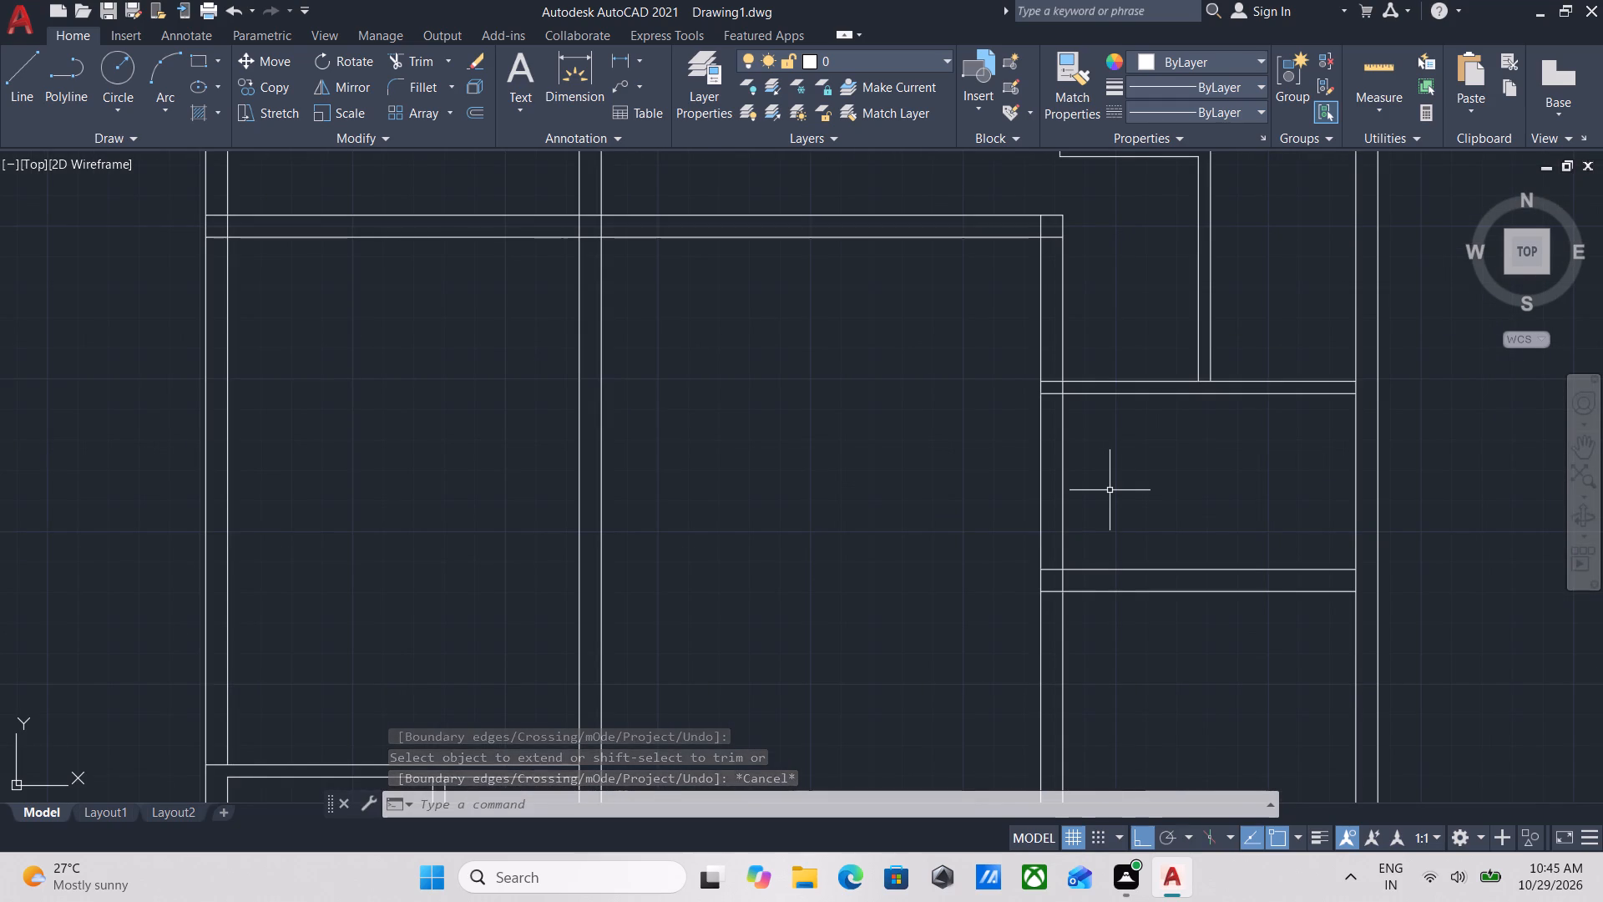
{"action": "type", "text": "tr"}
{"action": "key", "text": "Return"}
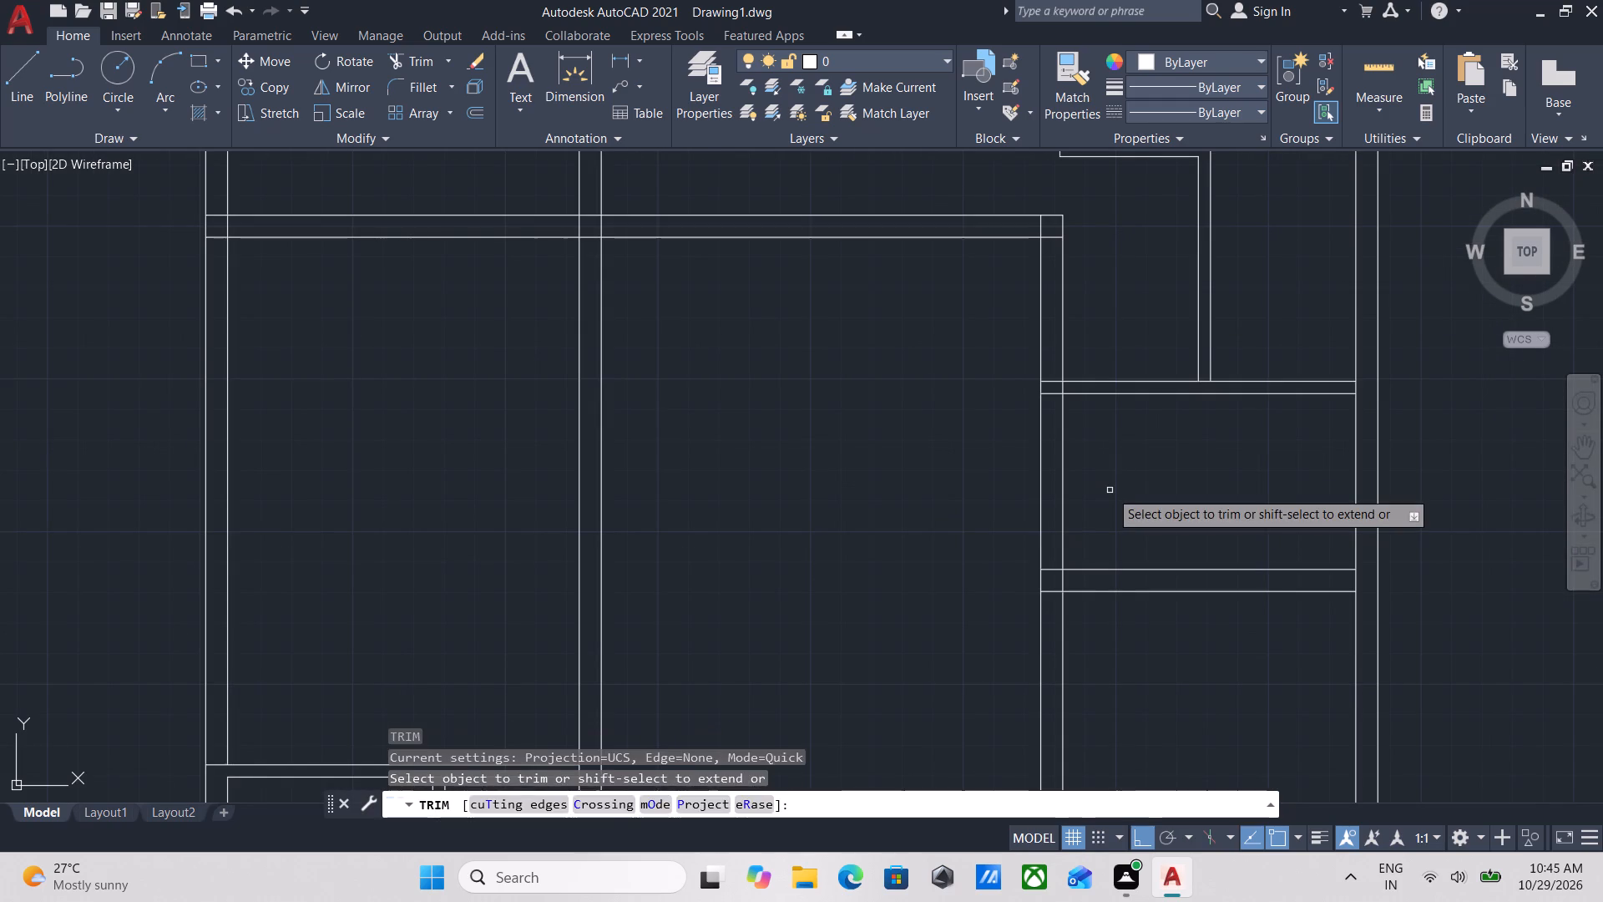
{"action": "left_click", "coordinate": [1110, 490]}
{"action": "left_click", "coordinate": [908, 491]}
{"action": "key", "text": "Escape"}
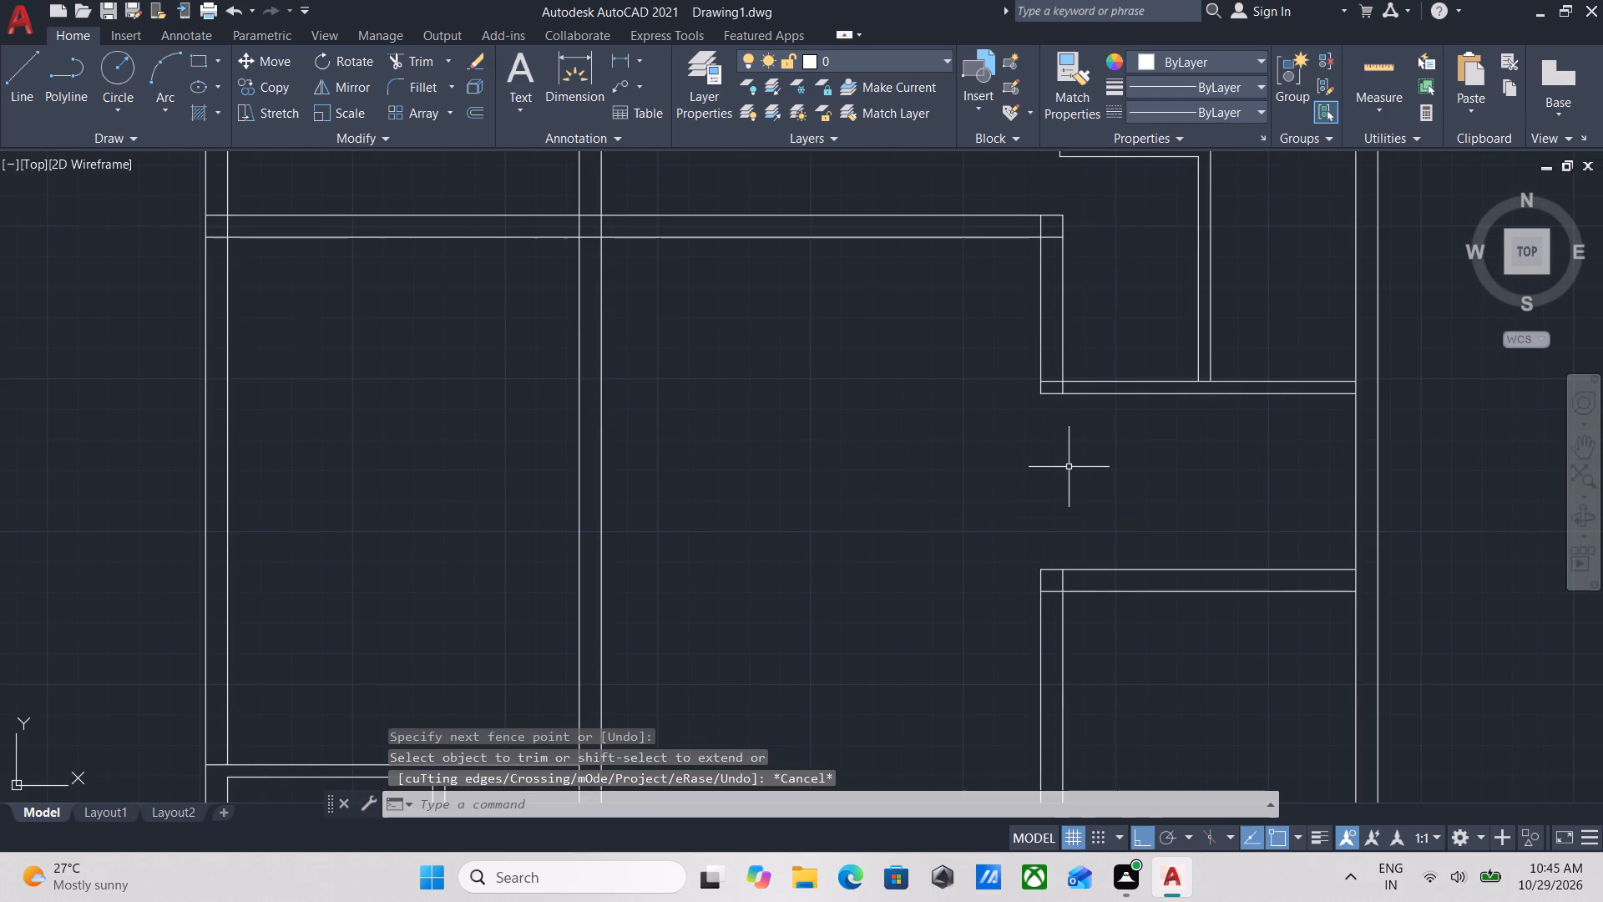
{"action": "middle_click_drag", "start_coordinate": [1072, 463], "coordinate": [1103, 482]}
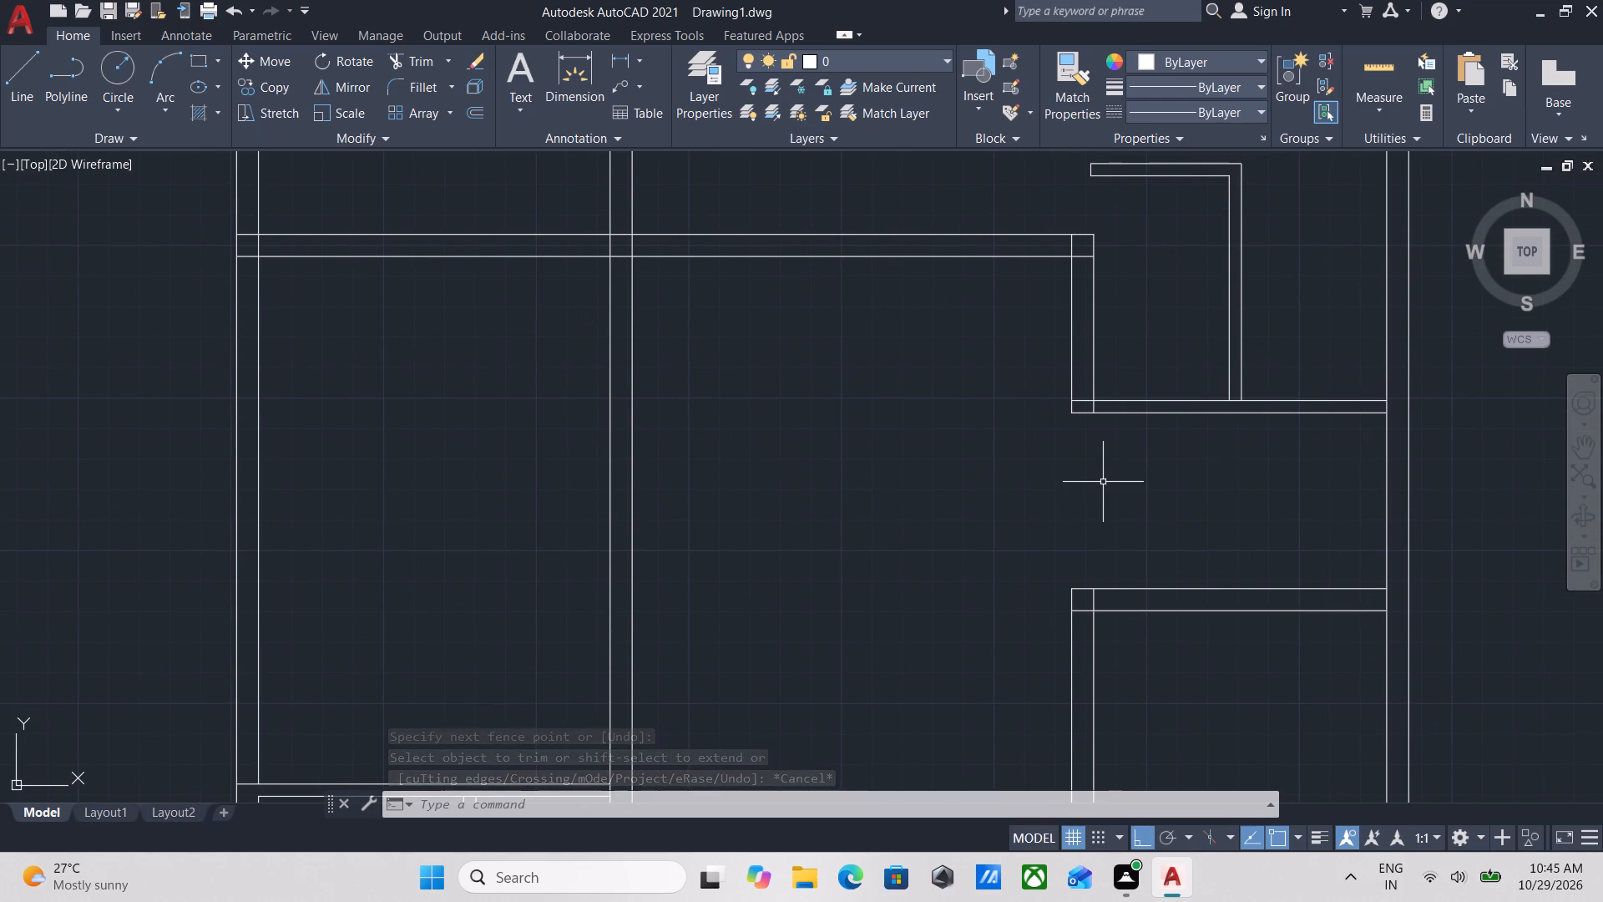
Examine the overall floor plan and the east bay around its new west wall opening.
{"action": "middle_click_drag", "start_coordinate": [1103, 482], "coordinate": [1104, 507]}
{"action": "middle_click_drag", "start_coordinate": [1251, 515], "coordinate": [1233, 516]}
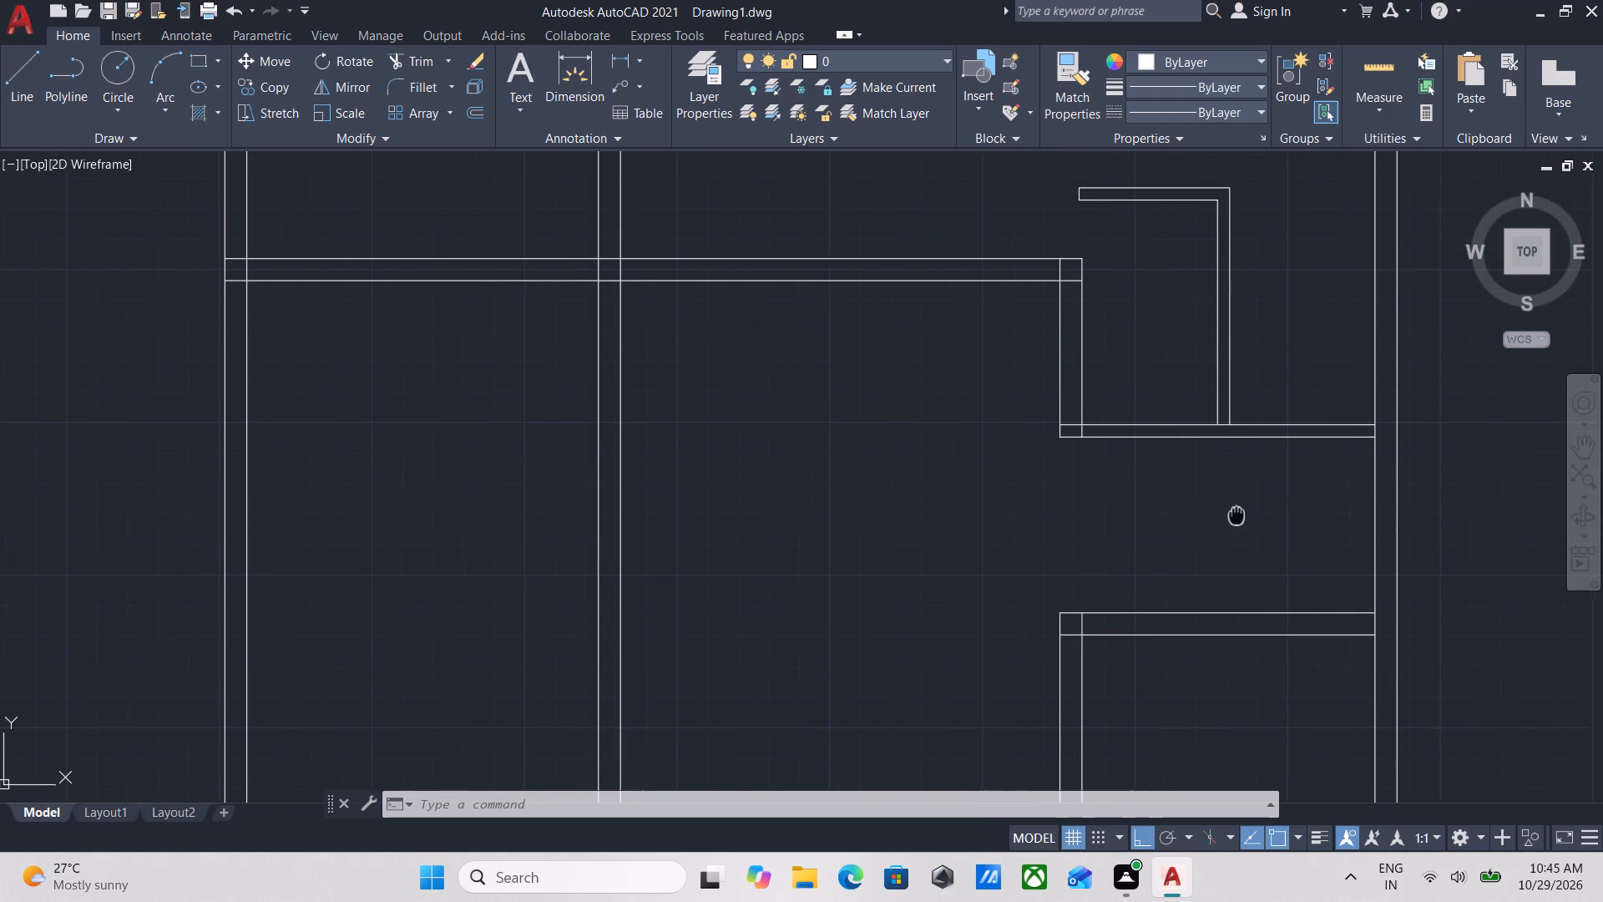
{"action": "middle_click_drag", "start_coordinate": [1233, 516], "coordinate": [1220, 516]}
{"action": "middle_click_drag", "start_coordinate": [1252, 528], "coordinate": [1181, 512]}
{"action": "scroll", "coordinate": [1181, 512], "scroll_direction": "up", "scroll_amount": 1}
{"action": "scroll", "coordinate": [1181, 512], "scroll_direction": "down", "scroll_amount": 3}
{"action": "middle_click_drag", "start_coordinate": [1181, 512], "coordinate": [1217, 514]}
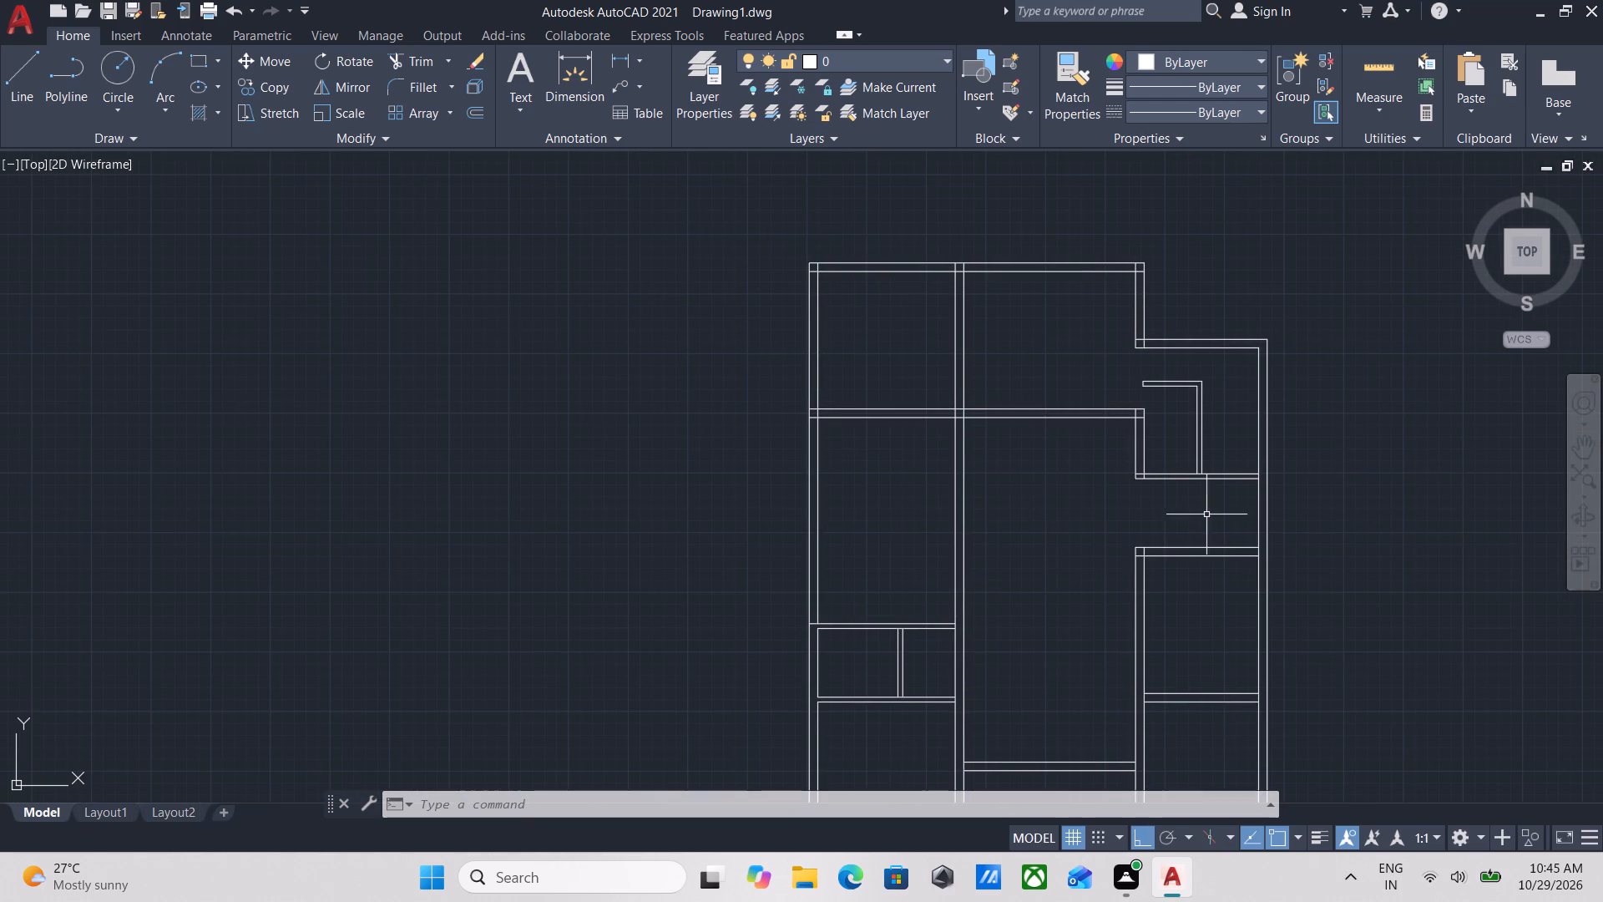
{"action": "scroll", "coordinate": [1072, 547], "scroll_direction": "down", "scroll_amount": 1}
{"action": "middle_click", "coordinate": [1072, 547]}
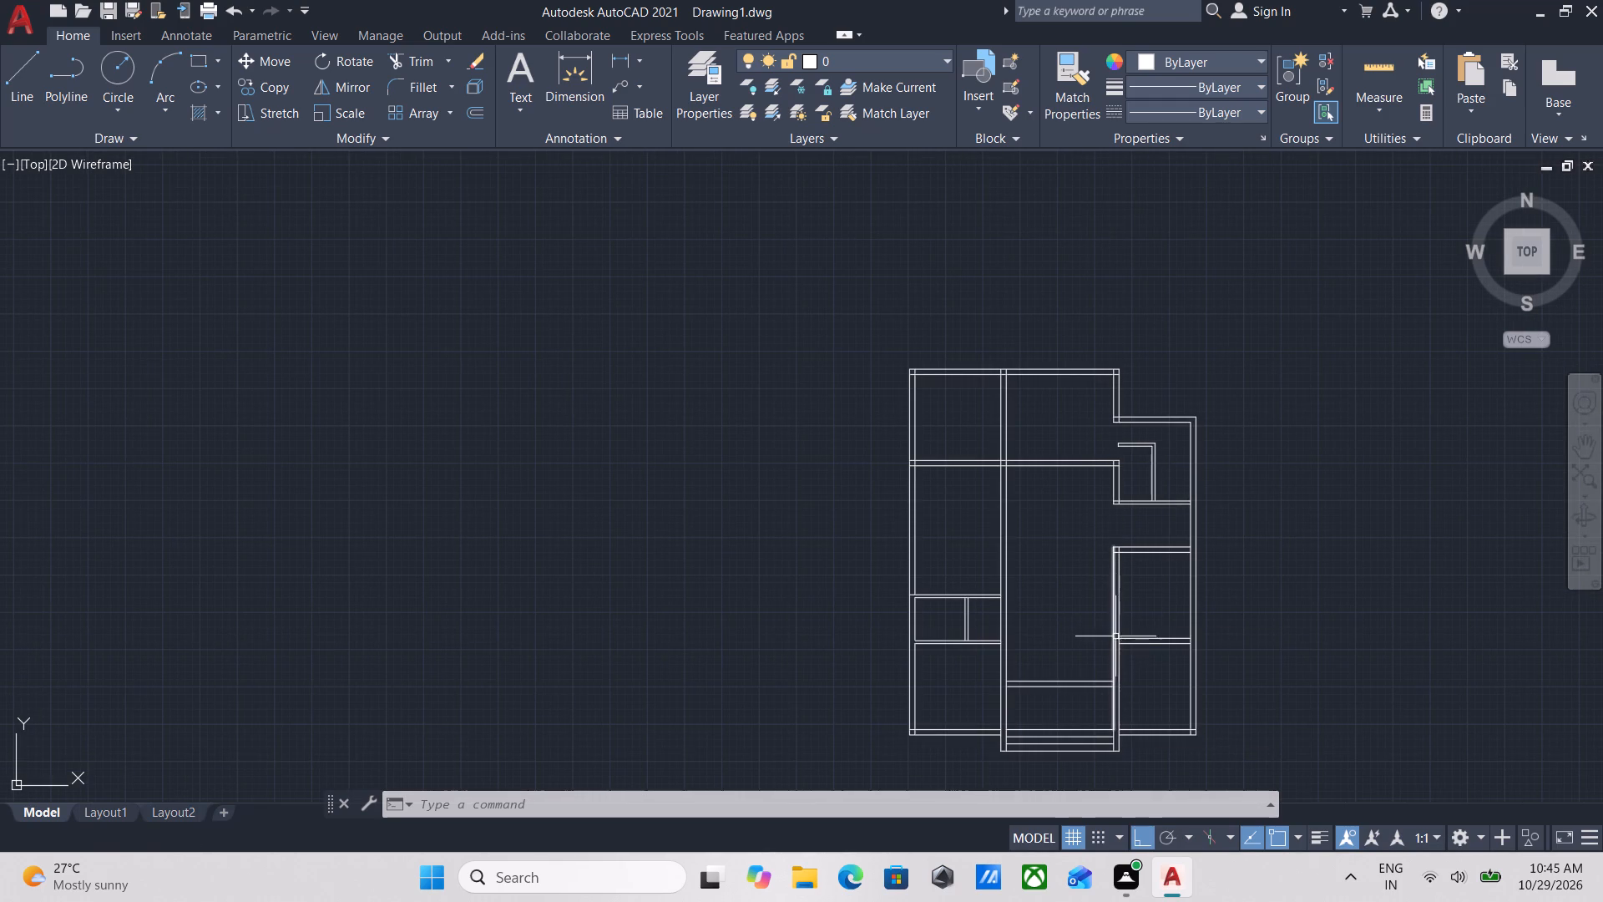
{"action": "scroll", "coordinate": [1140, 632], "scroll_direction": "up", "scroll_amount": 1}
{"action": "scroll", "coordinate": [1196, 532], "scroll_direction": "down", "scroll_amount": 1}
{"action": "middle_click_drag", "start_coordinate": [1196, 532], "coordinate": [1176, 592]}
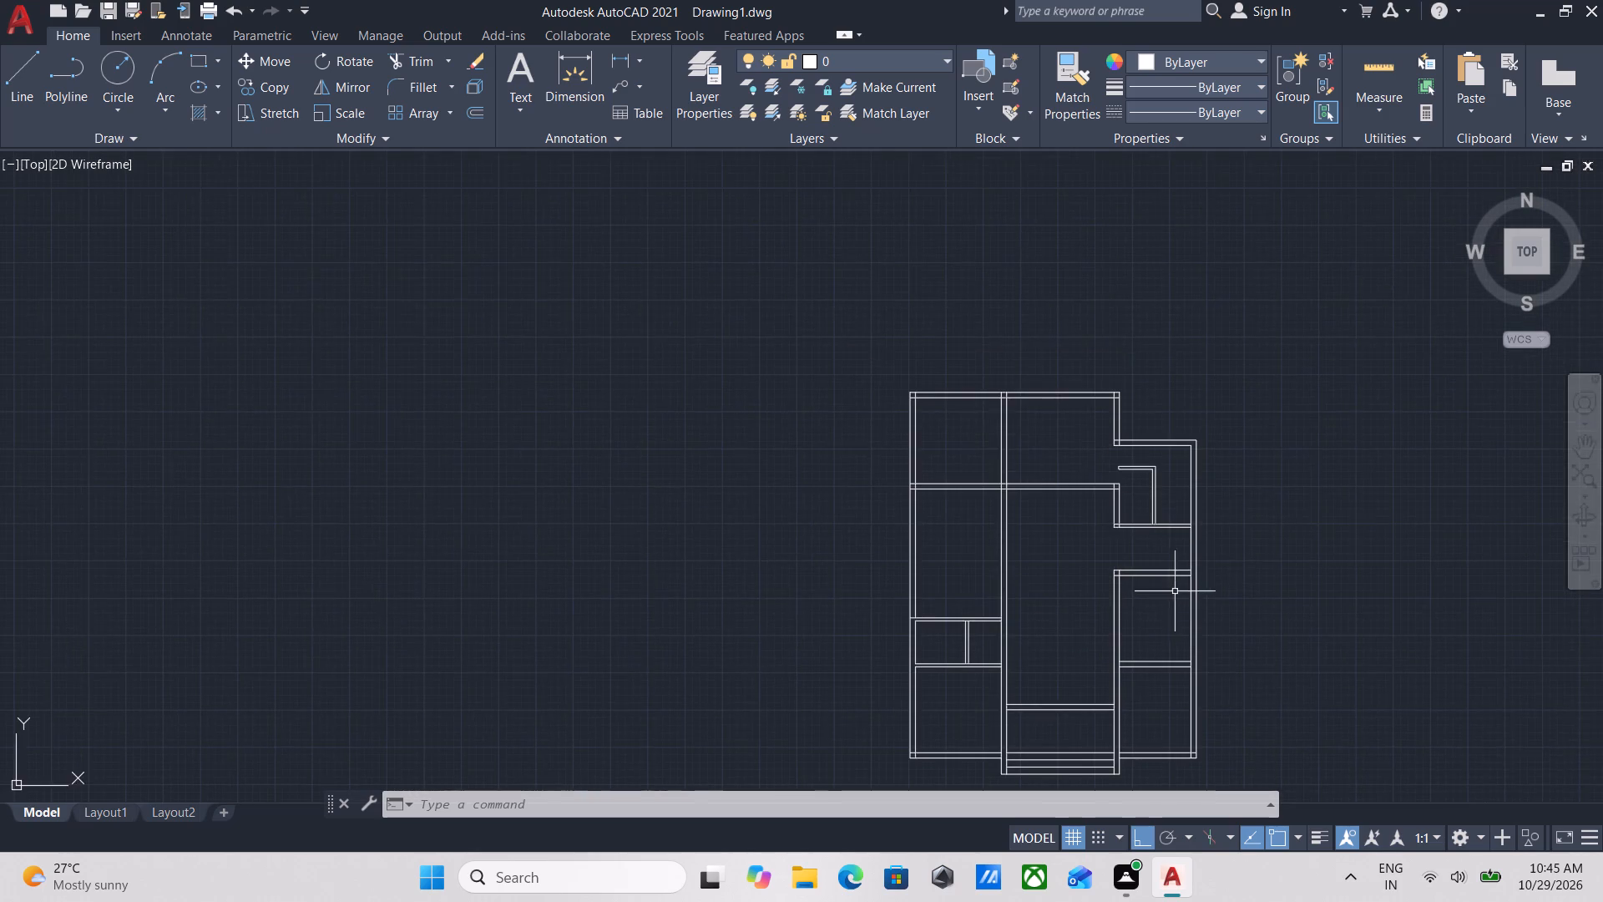
Trim the inner east wall line where the 9" cross wall and the partition north of it meet the east wall.
{"action": "scroll", "coordinate": [1169, 570], "scroll_direction": "up", "scroll_amount": 4}
{"action": "middle_click_drag", "start_coordinate": [1249, 512], "coordinate": [1112, 576]}
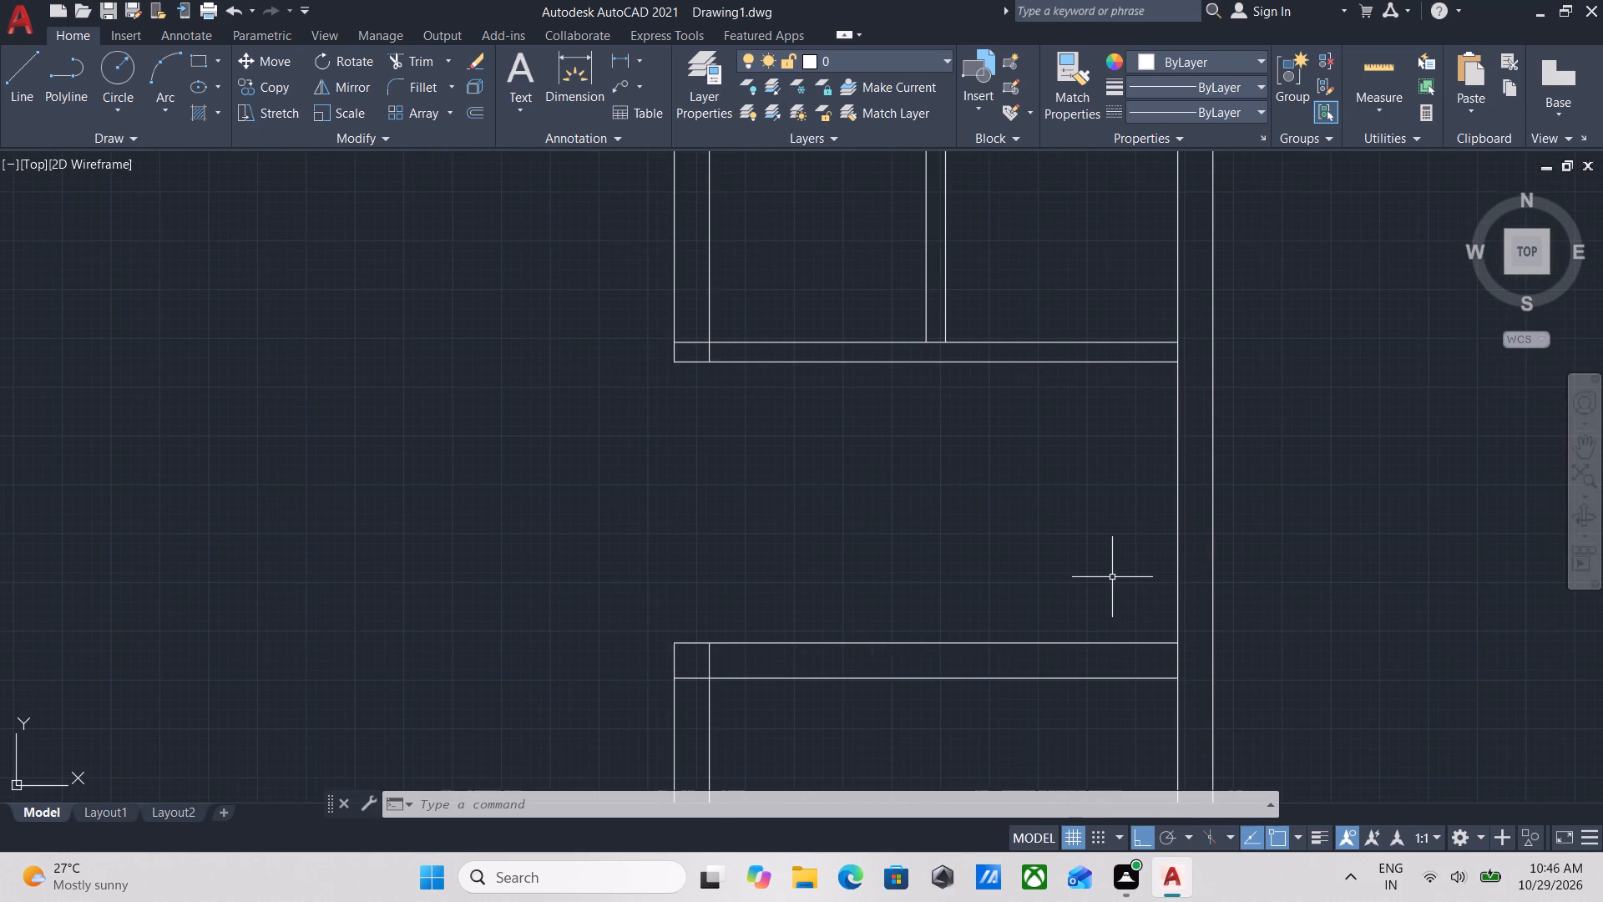
{"action": "type", "text": "tr"}
{"action": "key", "text": "Return"}
{"action": "scroll", "coordinate": [1148, 625], "scroll_direction": "up", "scroll_amount": 1}
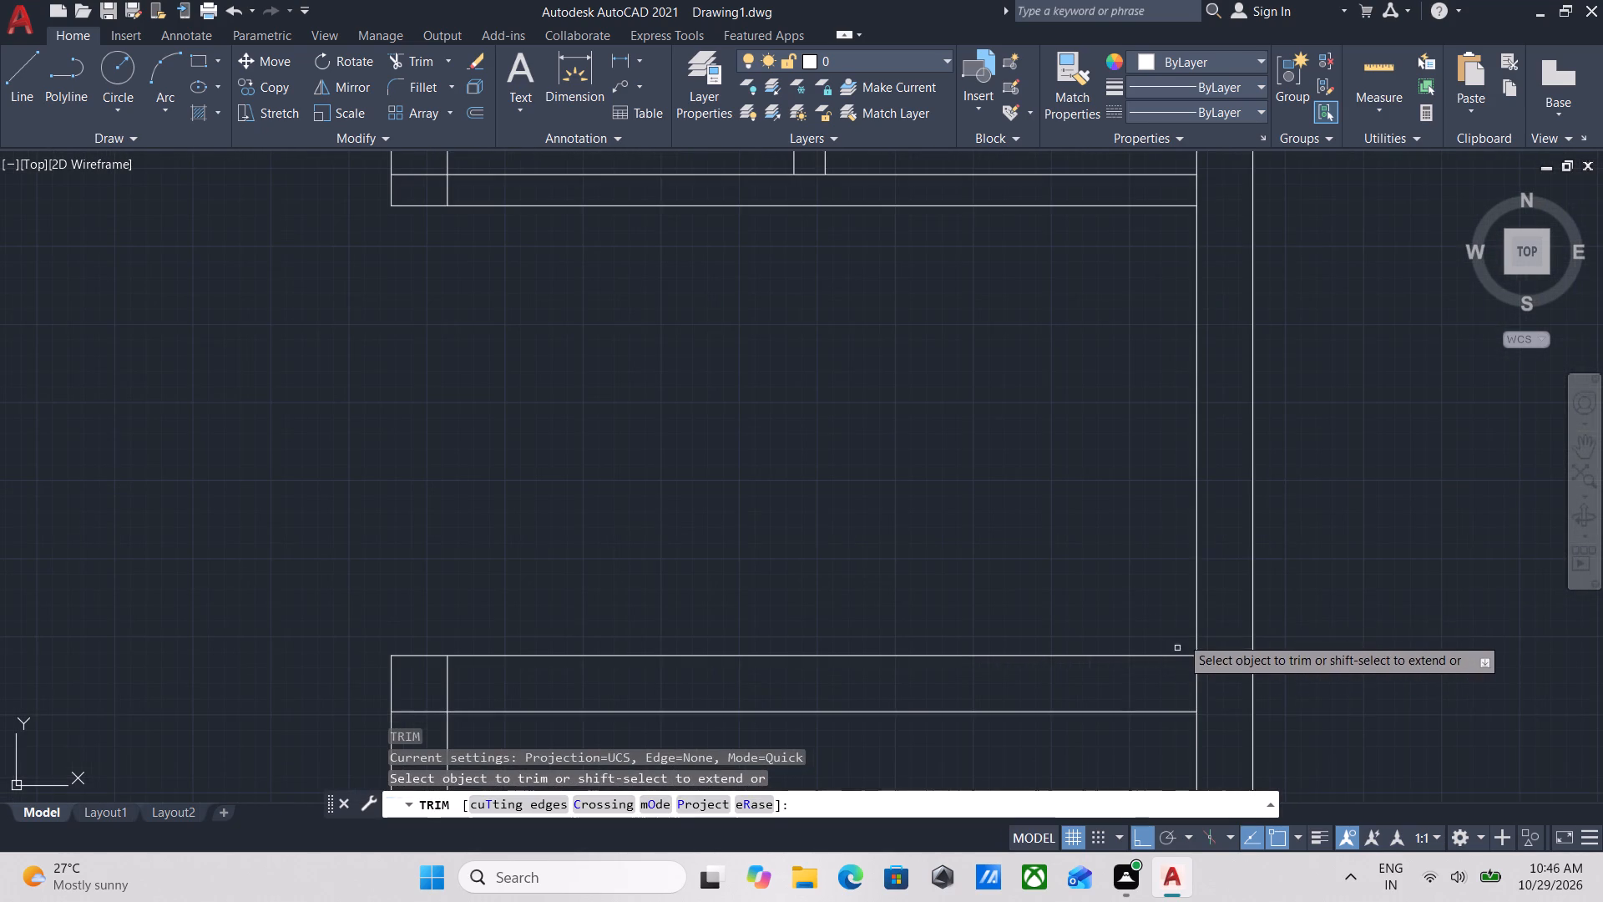
{"action": "scroll", "coordinate": [1181, 633], "scroll_direction": "down", "scroll_amount": 1}
{"action": "scroll", "coordinate": [1204, 687], "scroll_direction": "up", "scroll_amount": 2}
{"action": "left_click", "coordinate": [1200, 637]}
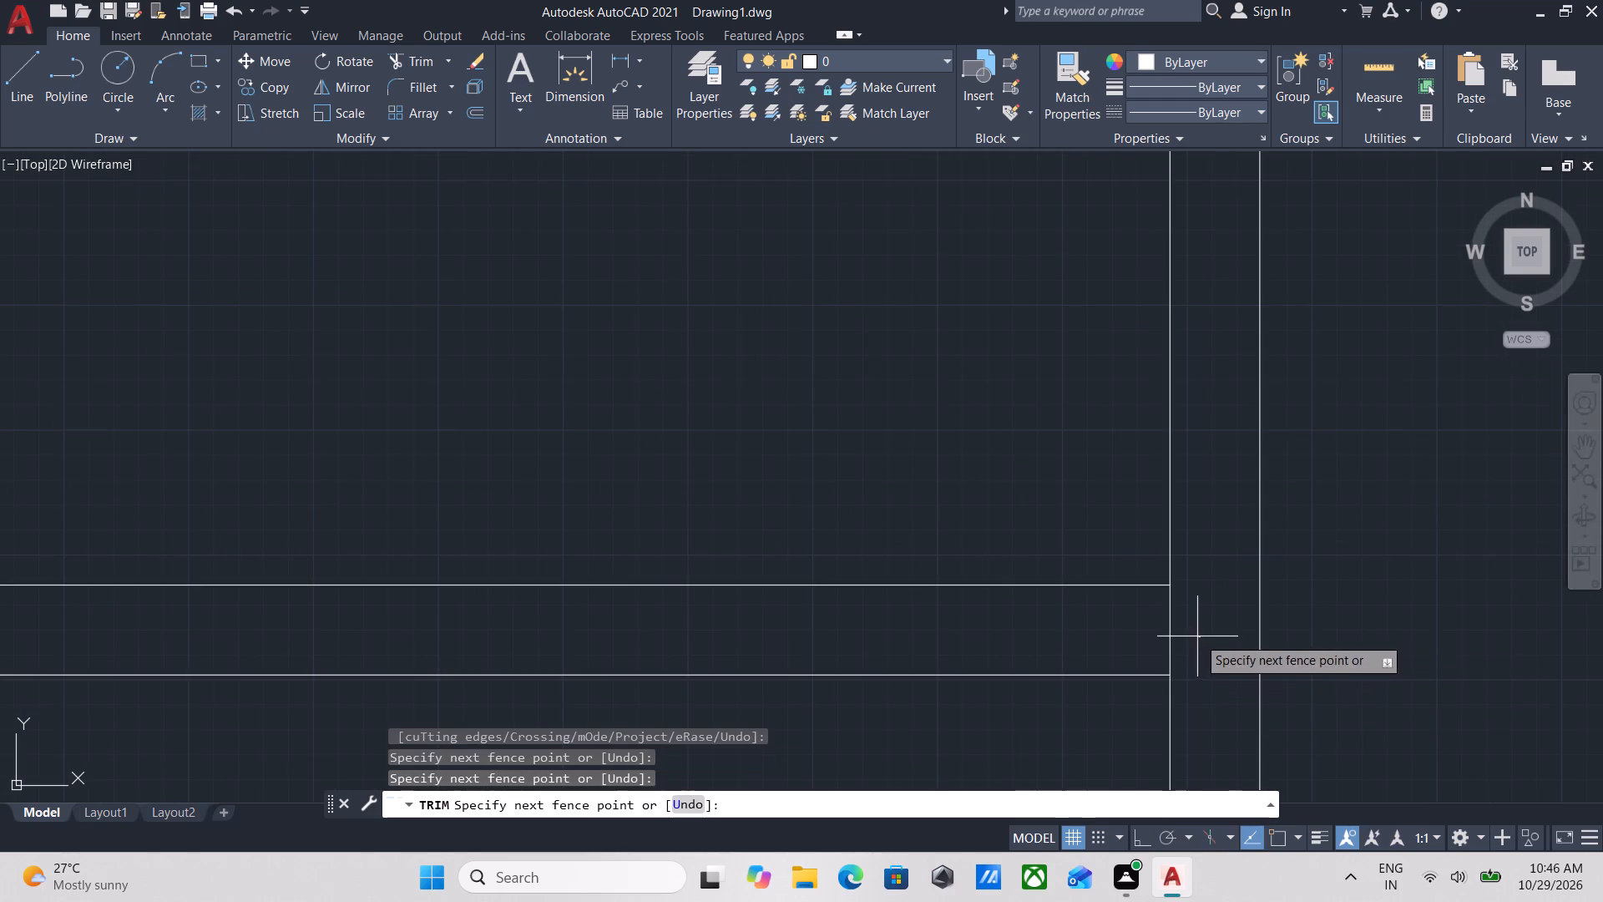
{"action": "left_click", "coordinate": [1163, 633]}
{"action": "scroll", "coordinate": [1070, 444], "scroll_direction": "down", "scroll_amount": 1}
{"action": "middle_click_drag", "start_coordinate": [1070, 444], "coordinate": [1064, 635]}
{"action": "scroll", "coordinate": [996, 460], "scroll_direction": "down", "scroll_amount": 1}
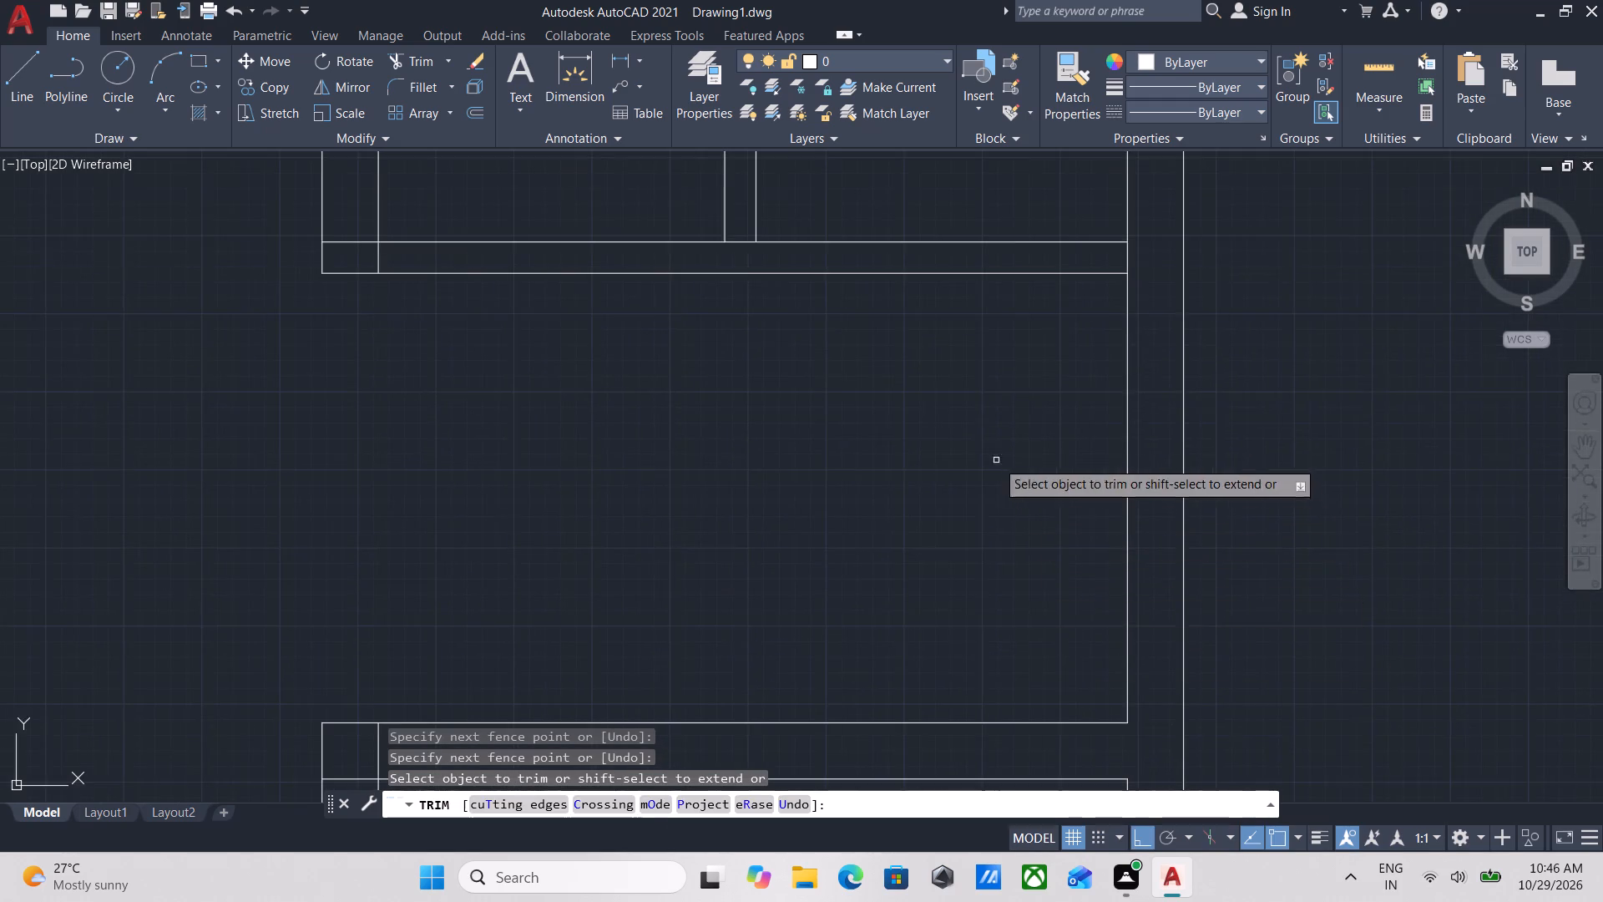
{"action": "middle_click_drag", "start_coordinate": [997, 463], "coordinate": [1007, 551]}
{"action": "scroll", "coordinate": [1090, 420], "scroll_direction": "up", "scroll_amount": 4}
{"action": "left_click", "coordinate": [1116, 414]}
{"action": "left_click", "coordinate": [963, 418]}
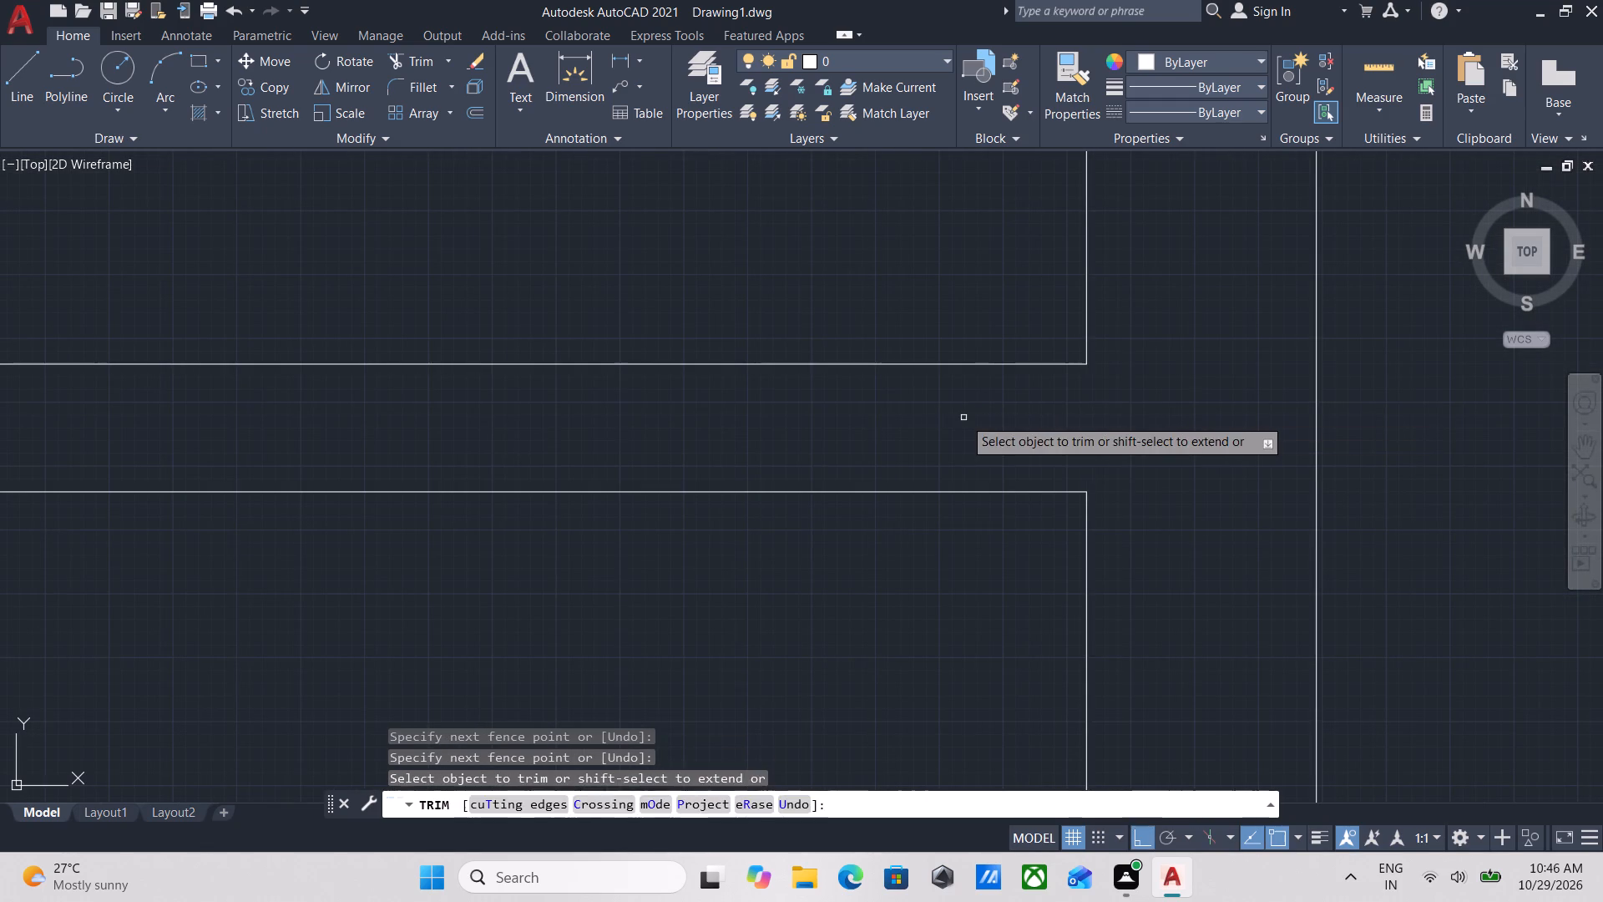
{"action": "key", "text": "Escape"}
Select the inner east wall line segment between the east bay's cross partition and the 9" cross wall.
{"action": "scroll", "coordinate": [963, 418], "scroll_direction": "down", "scroll_amount": 4}
{"action": "middle_click_drag", "start_coordinate": [977, 509], "coordinate": [978, 494]}
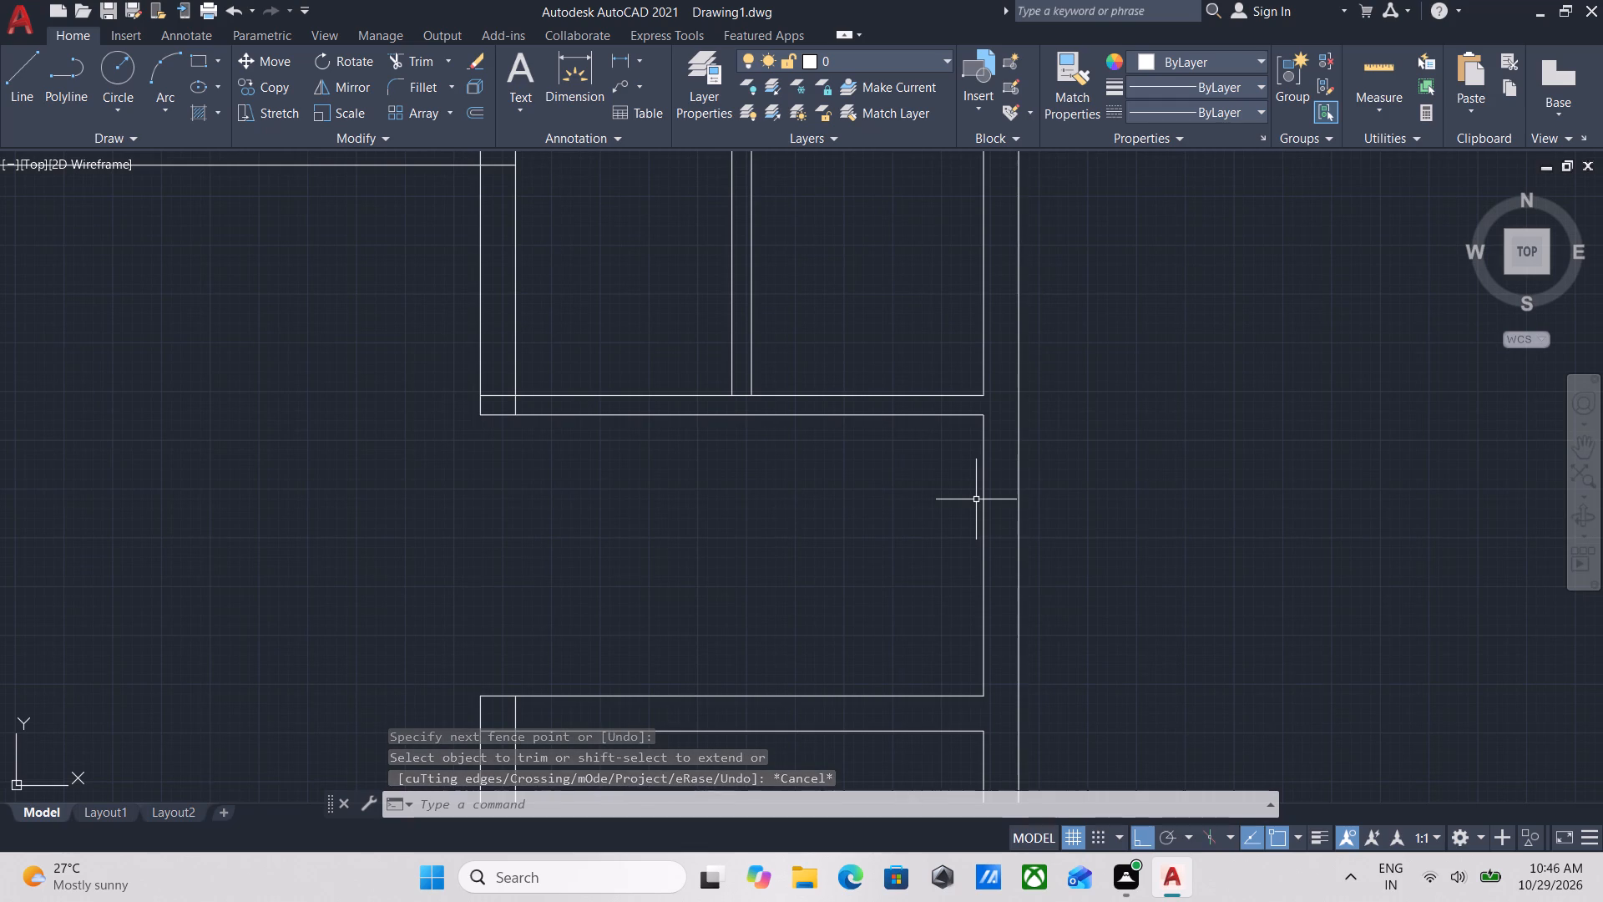
{"action": "scroll", "coordinate": [1010, 520], "scroll_direction": "up", "scroll_amount": 3}
{"action": "left_click_drag", "start_coordinate": [985, 500], "coordinate": [977, 500]}
{"action": "left_click", "coordinate": [874, 454]}
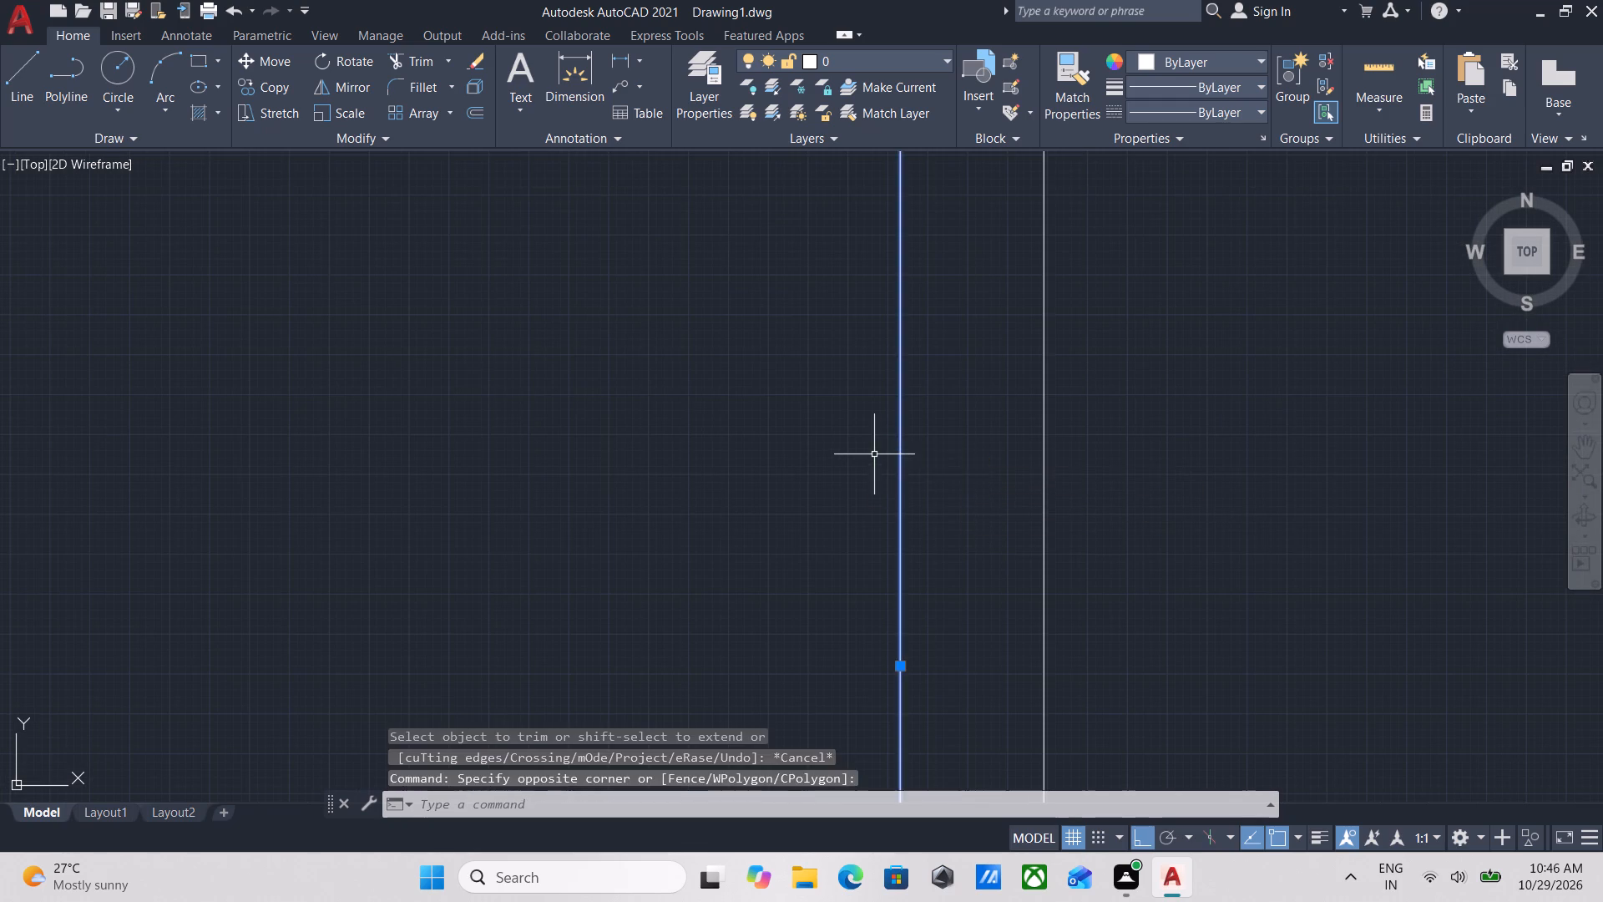
{"action": "scroll", "coordinate": [874, 454], "scroll_direction": "down", "scroll_amount": 2}
{"action": "middle_click_drag", "start_coordinate": [874, 454], "coordinate": [944, 481]}
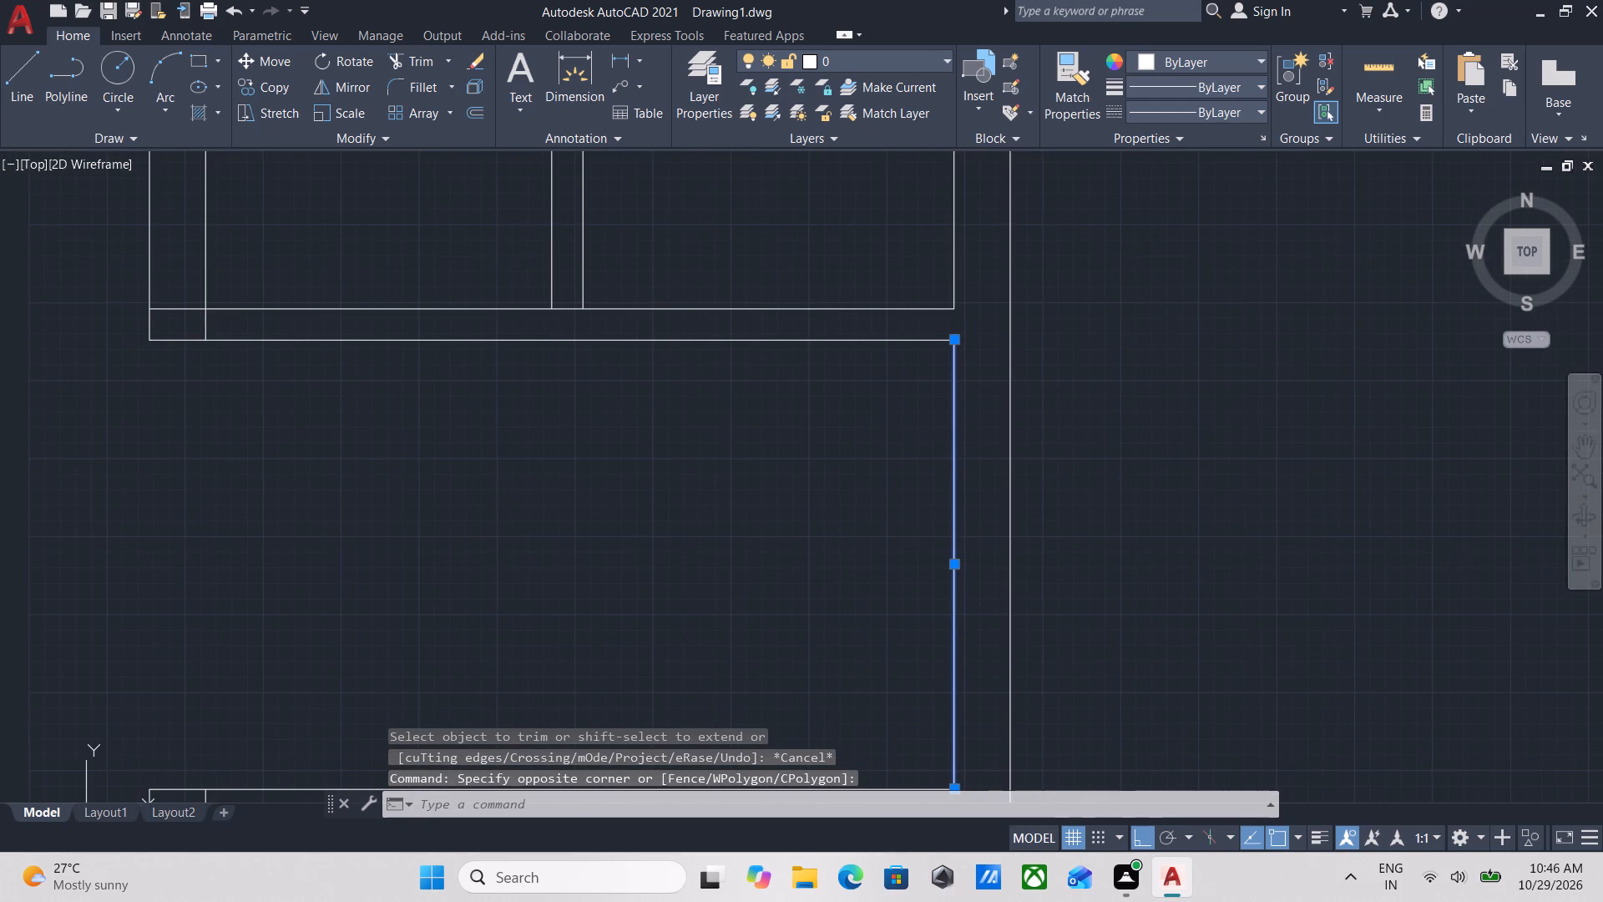
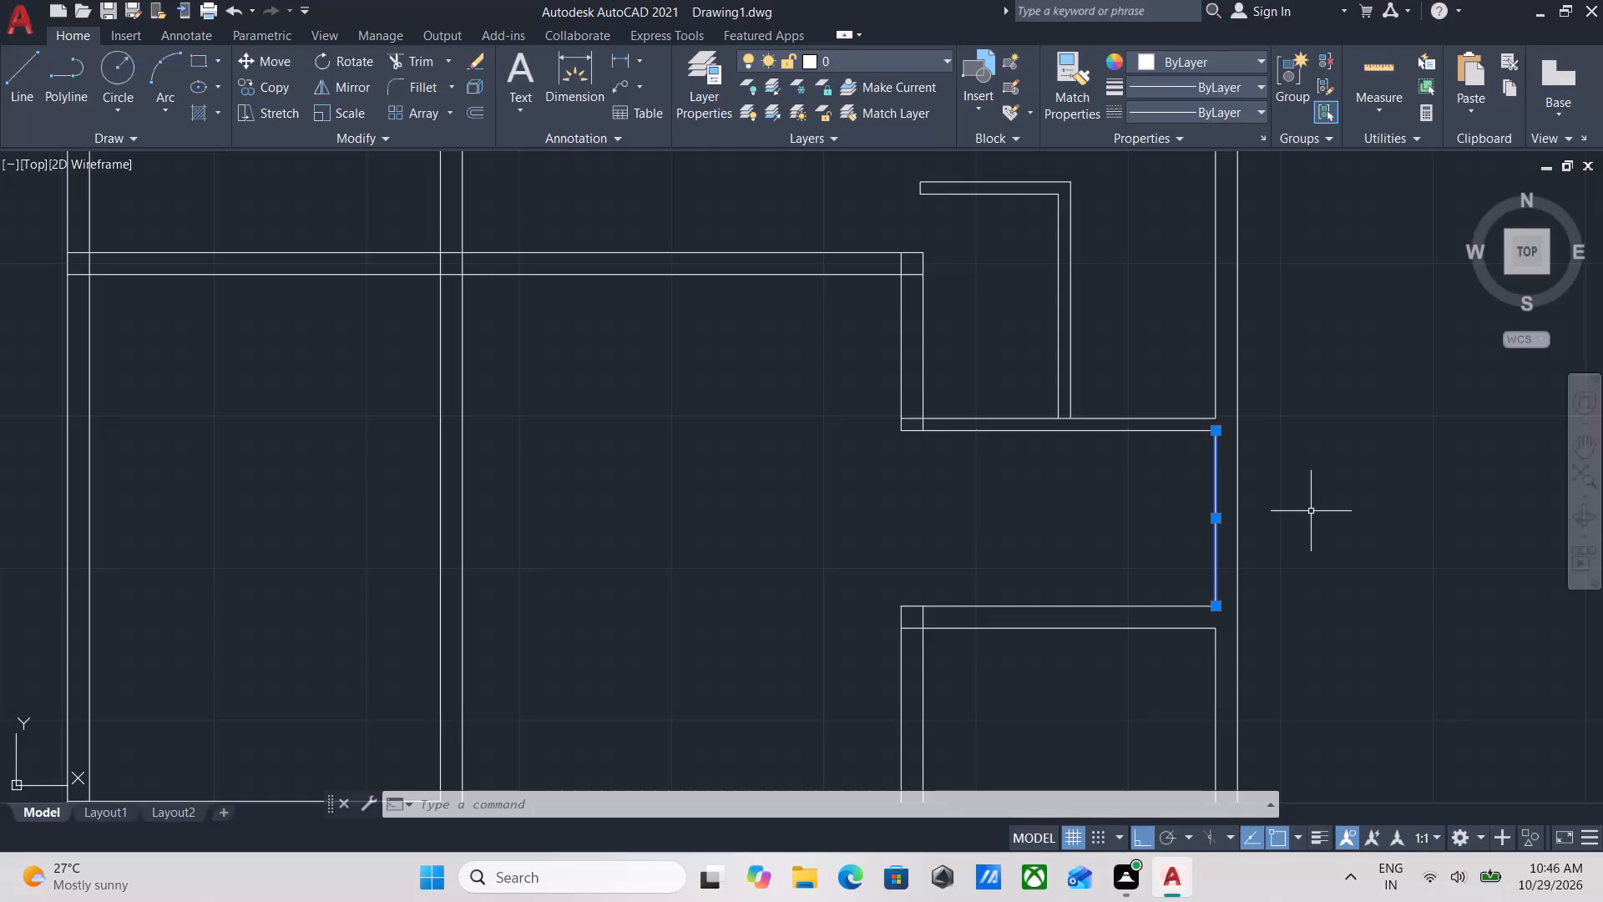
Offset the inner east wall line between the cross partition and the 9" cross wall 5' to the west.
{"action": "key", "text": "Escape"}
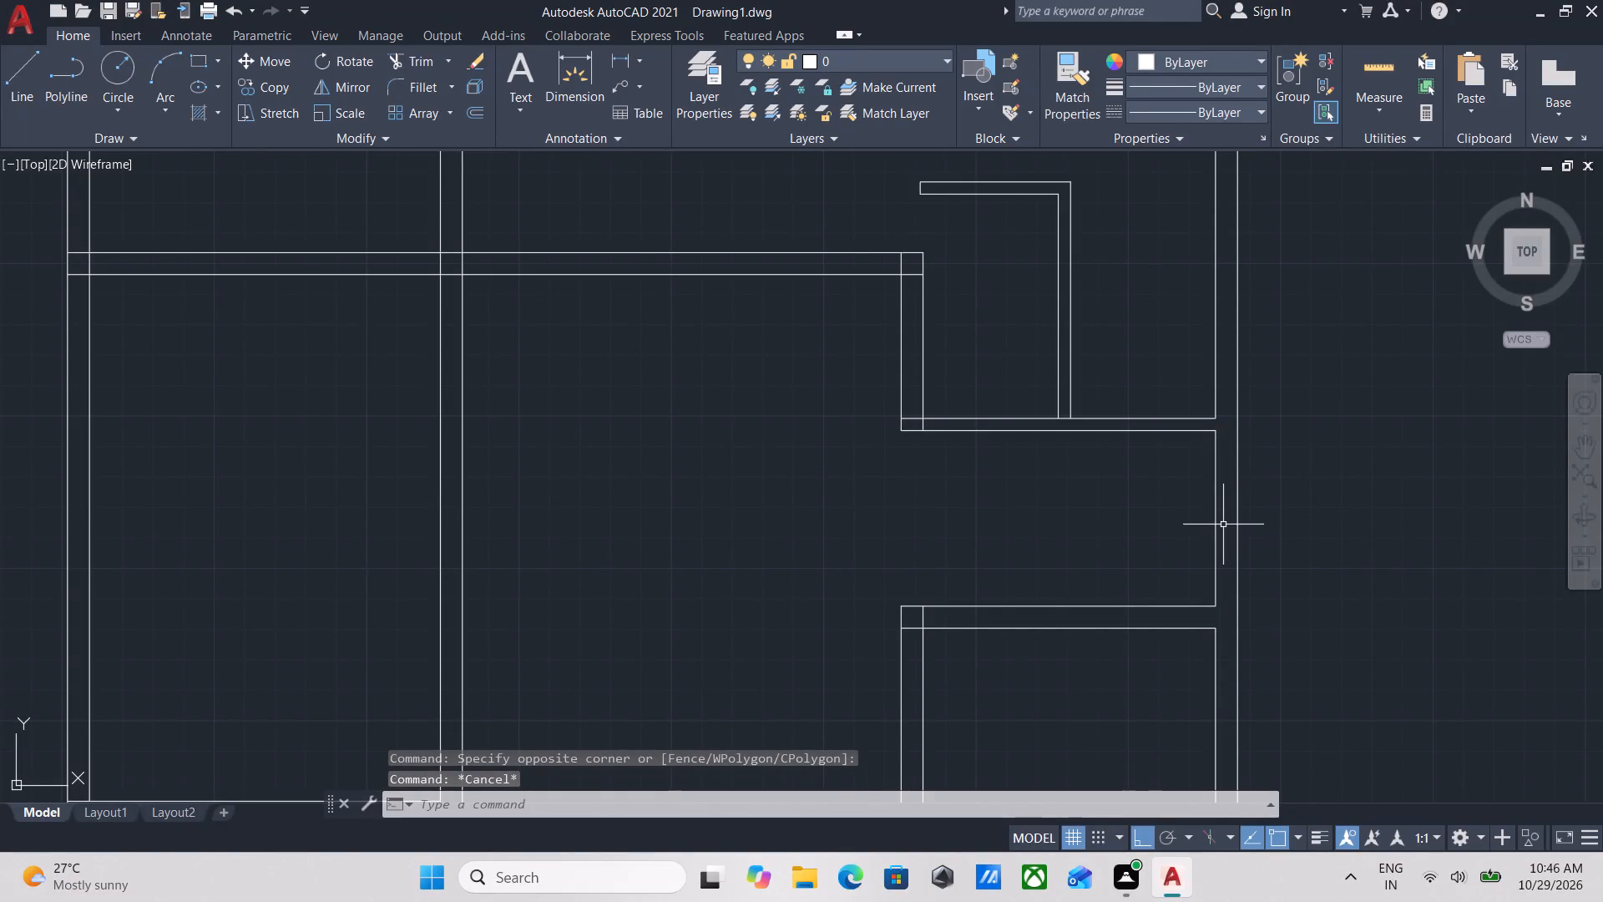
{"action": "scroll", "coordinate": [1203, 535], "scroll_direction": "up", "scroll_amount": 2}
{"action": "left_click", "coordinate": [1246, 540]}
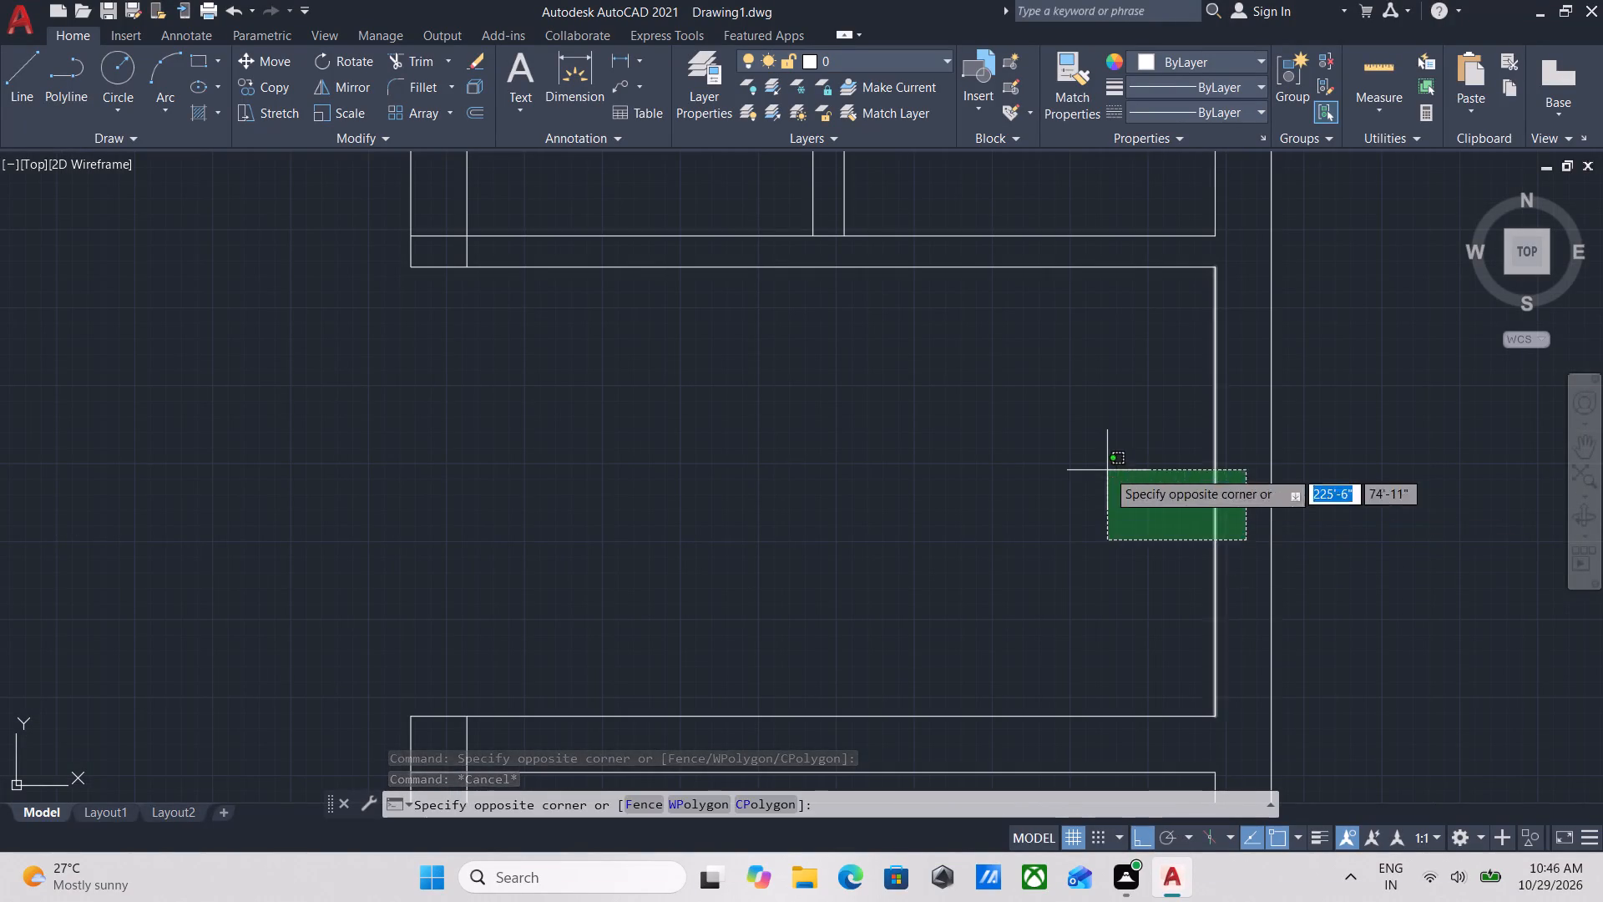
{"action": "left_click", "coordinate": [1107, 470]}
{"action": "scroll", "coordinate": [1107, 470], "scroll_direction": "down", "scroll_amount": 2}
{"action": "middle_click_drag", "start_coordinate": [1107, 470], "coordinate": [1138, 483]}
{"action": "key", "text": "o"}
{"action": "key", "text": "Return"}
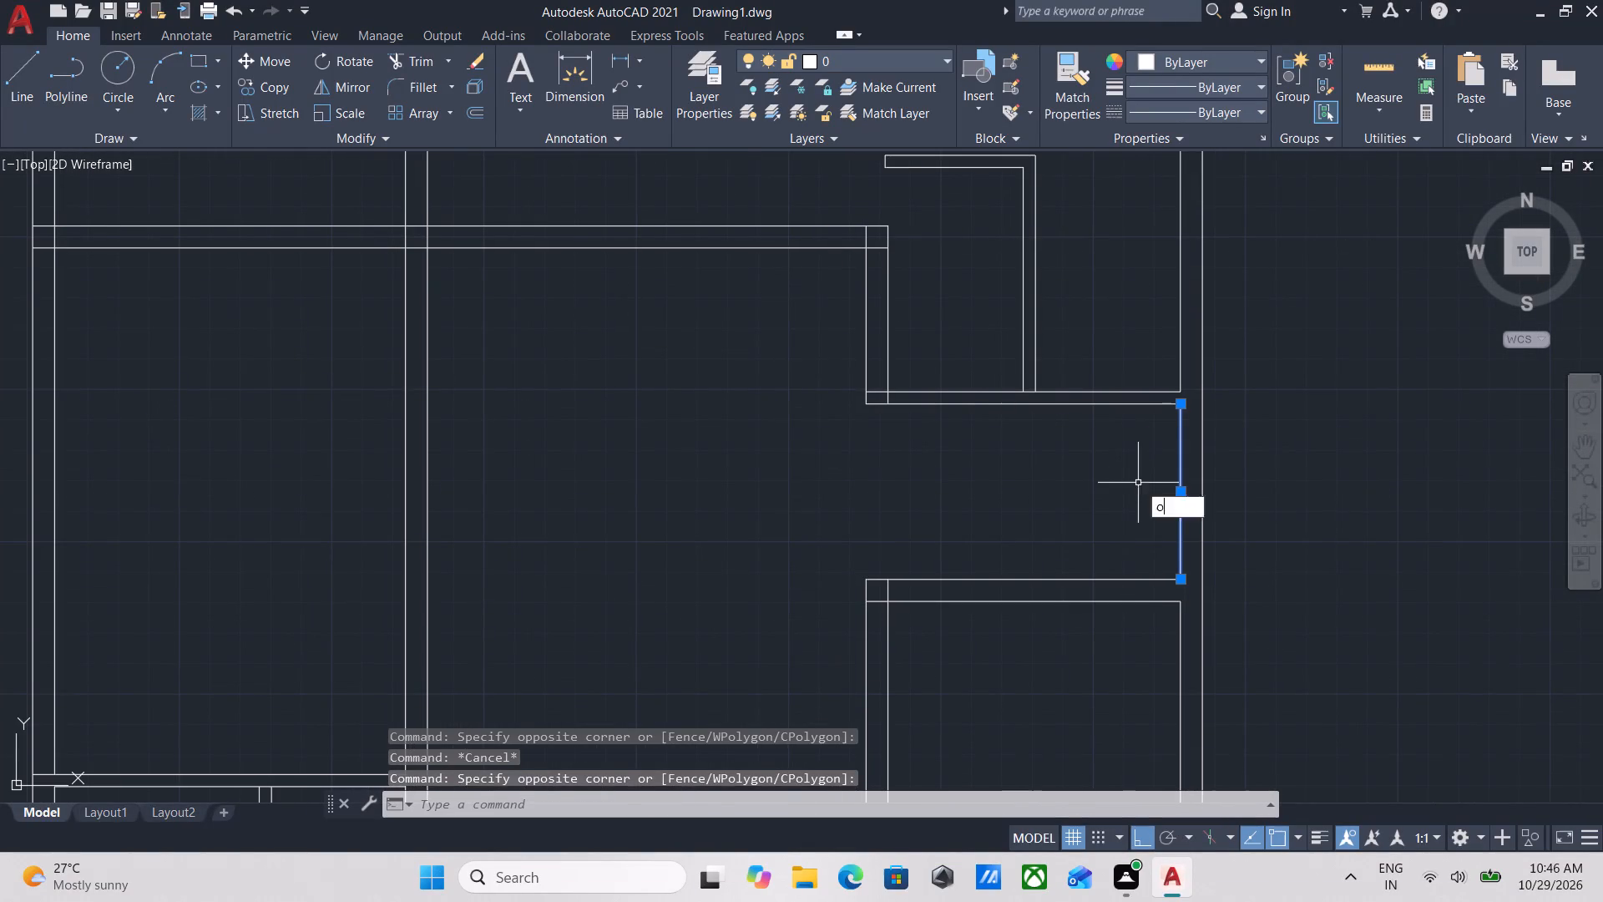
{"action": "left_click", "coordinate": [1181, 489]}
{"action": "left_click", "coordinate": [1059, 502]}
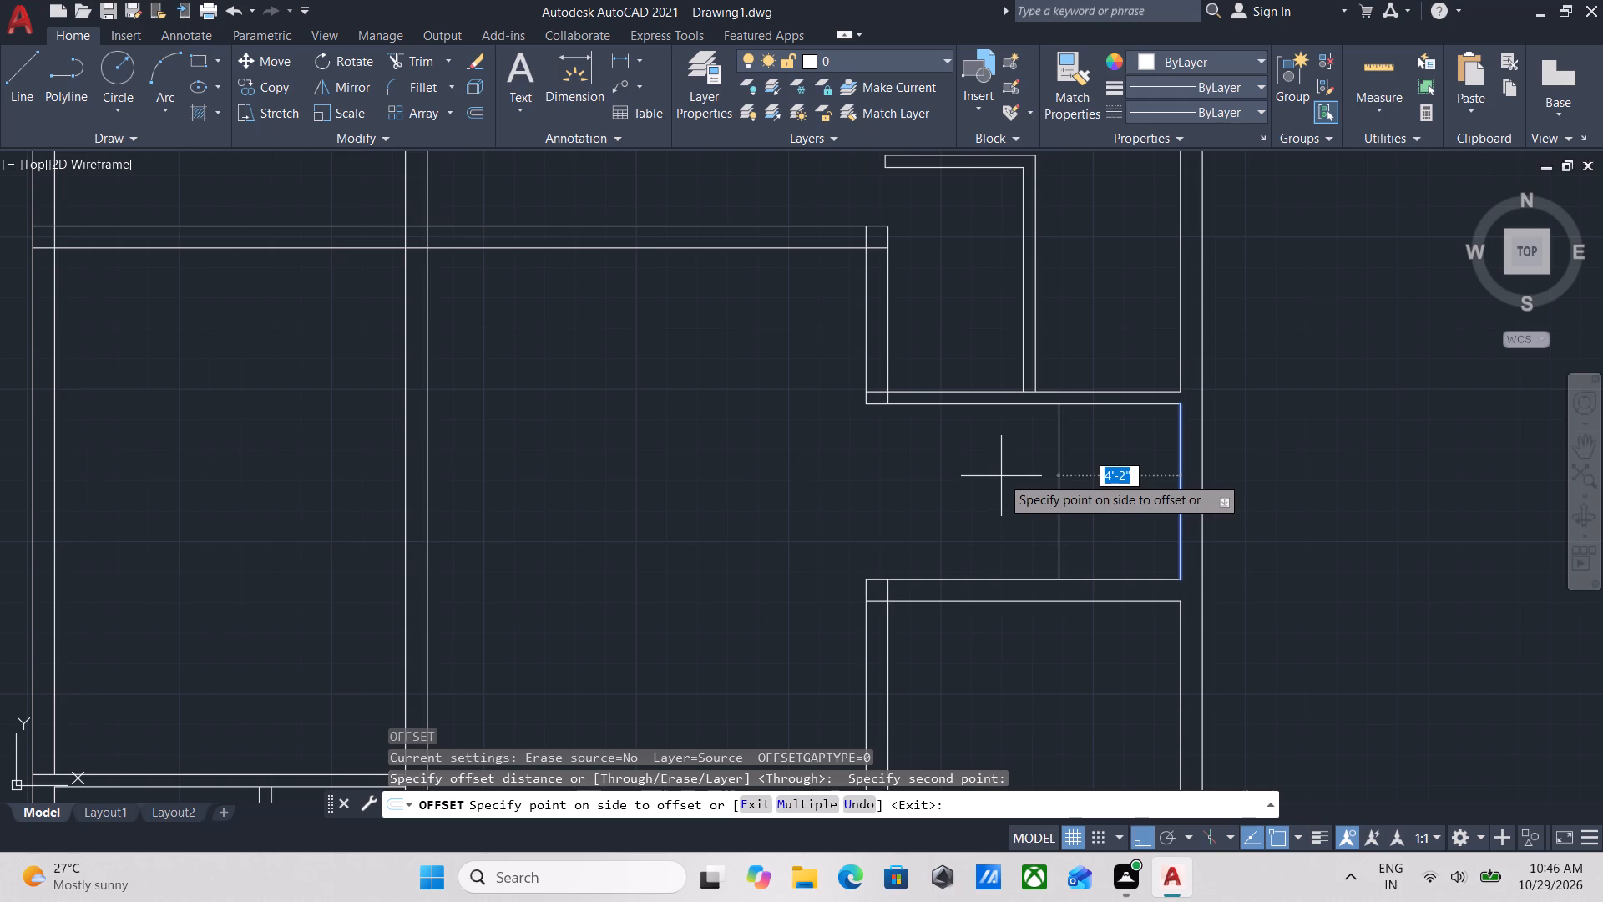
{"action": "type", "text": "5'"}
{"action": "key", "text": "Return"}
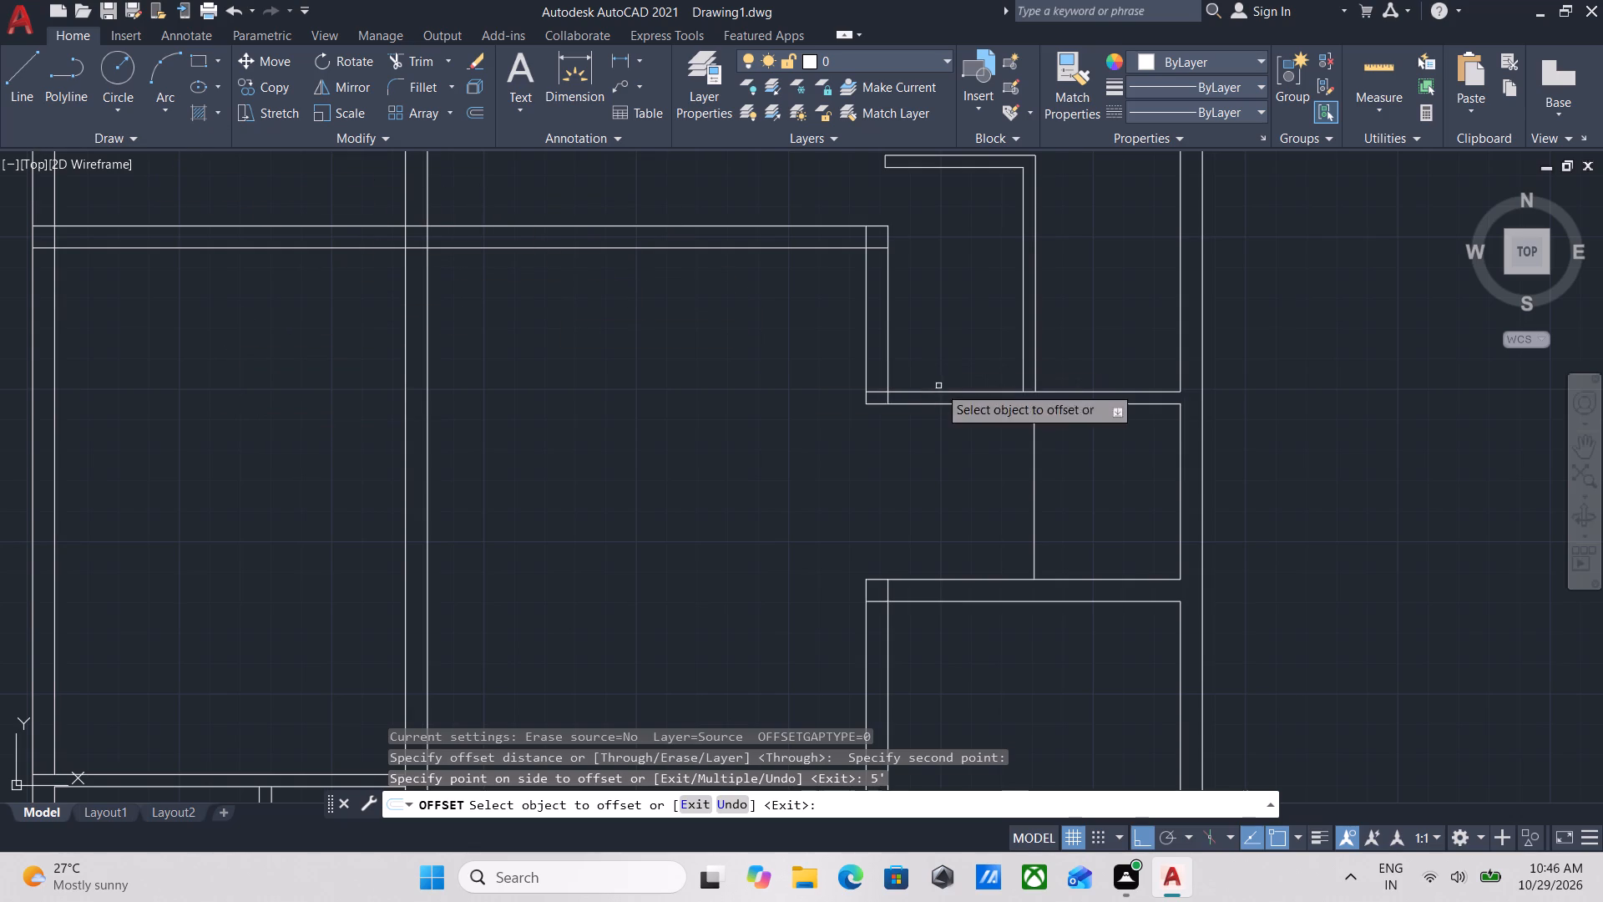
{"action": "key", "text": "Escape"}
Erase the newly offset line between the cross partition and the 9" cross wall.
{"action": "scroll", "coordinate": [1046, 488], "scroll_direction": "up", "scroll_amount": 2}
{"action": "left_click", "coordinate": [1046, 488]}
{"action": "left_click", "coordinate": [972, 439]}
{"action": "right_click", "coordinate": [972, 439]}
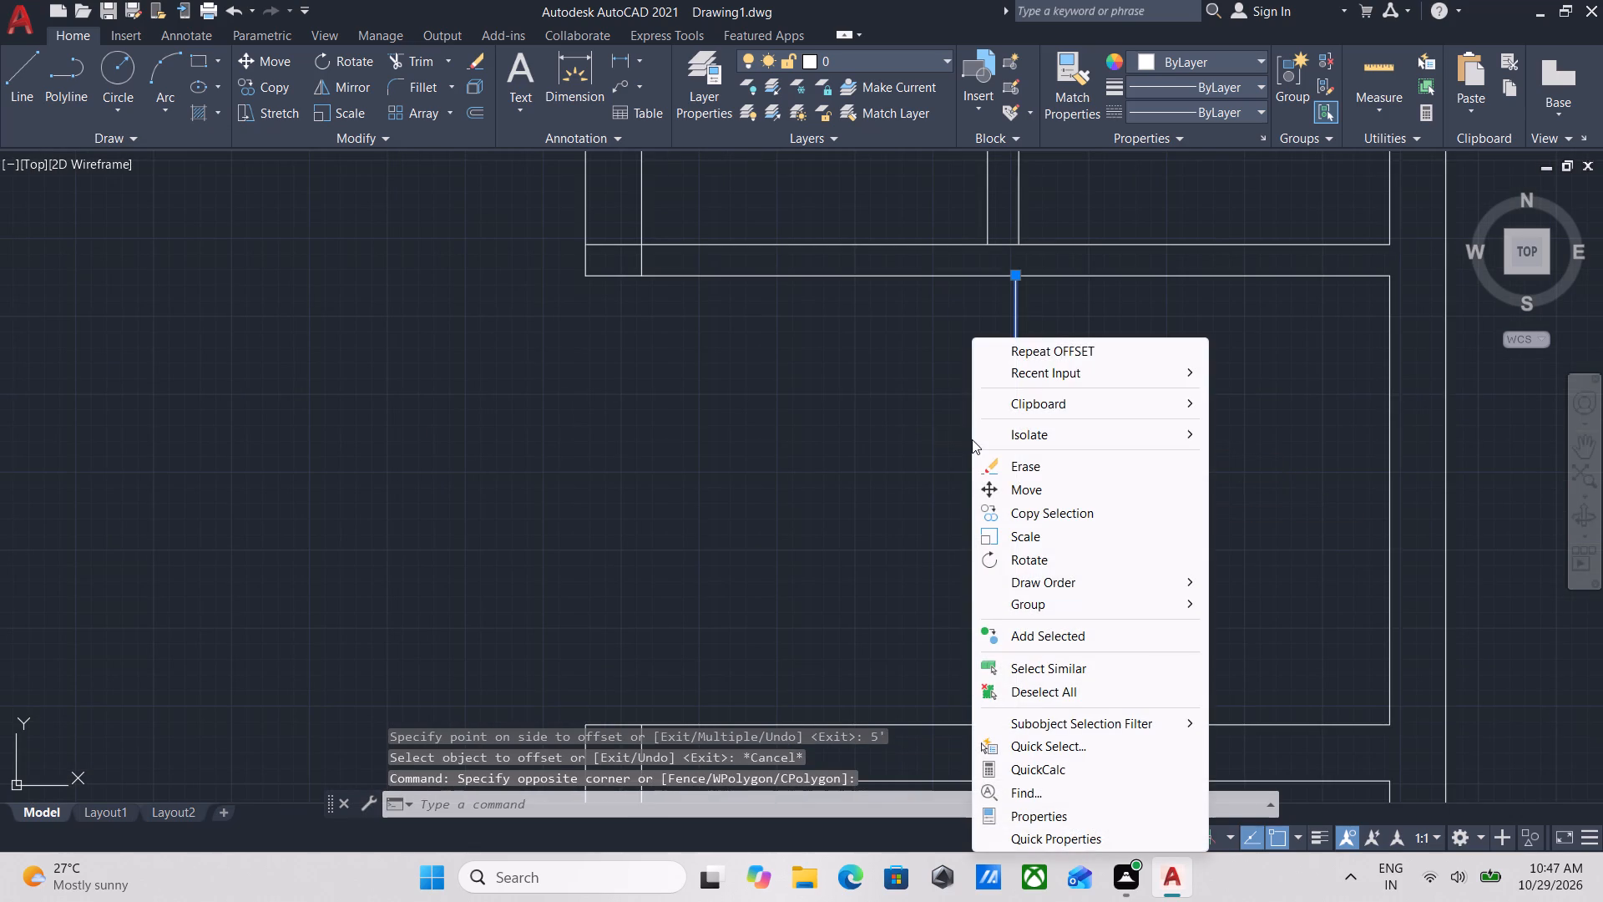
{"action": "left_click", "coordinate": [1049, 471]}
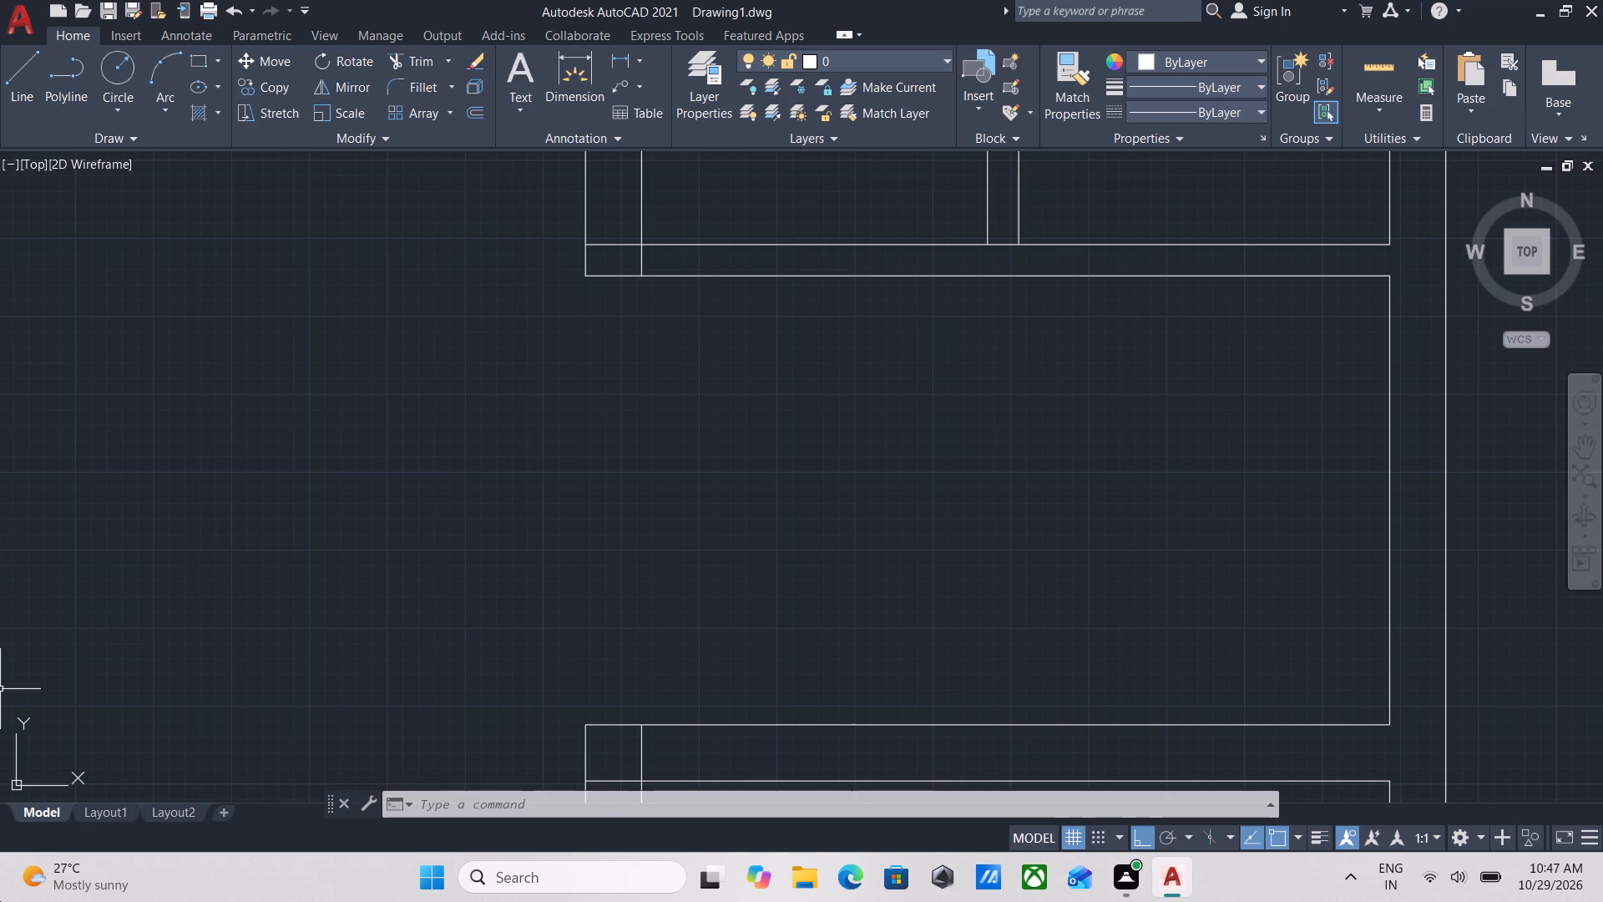
Offset the inner east wall line between the cross partition and the 9" cross wall 6' to the west.
{"action": "scroll", "coordinate": [1157, 440], "scroll_direction": "down", "scroll_amount": 2}
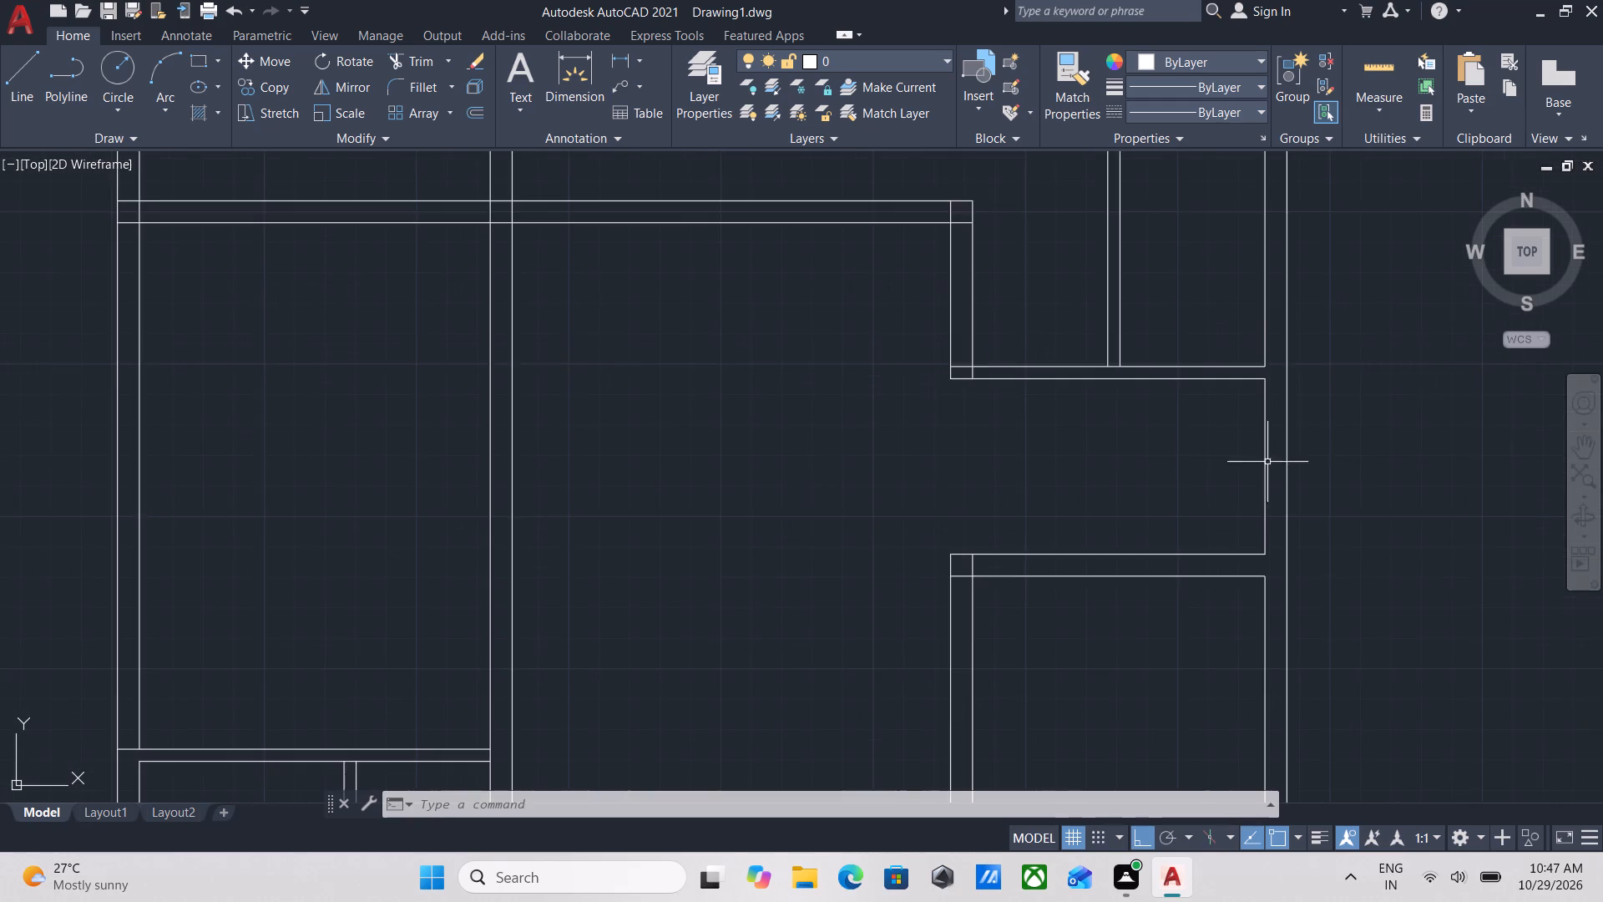
{"action": "scroll", "coordinate": [1291, 469], "scroll_direction": "up", "scroll_amount": 2}
{"action": "left_click_drag", "start_coordinate": [1258, 460], "coordinate": [1251, 455]}
{"action": "left_click", "coordinate": [1163, 396]}
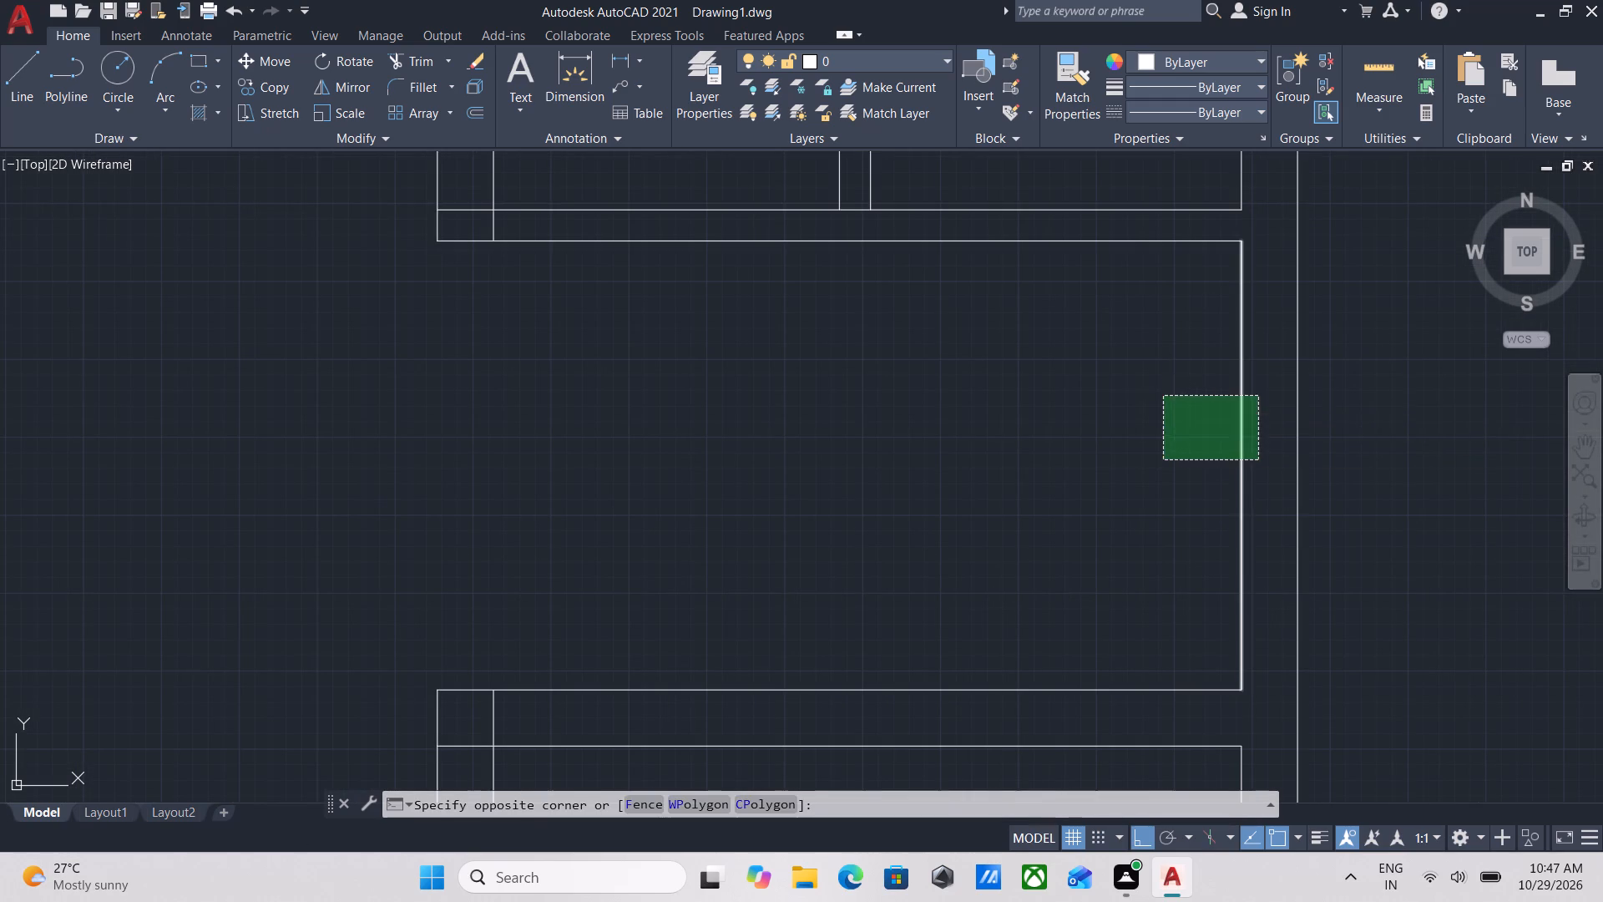
{"action": "scroll", "coordinate": [1020, 378], "scroll_direction": "down", "scroll_amount": 1}
{"action": "middle_click_drag", "start_coordinate": [1023, 378], "coordinate": [1228, 473]}
{"action": "scroll", "coordinate": [1228, 473], "scroll_direction": "up", "scroll_amount": 1}
{"action": "key", "text": "o"}
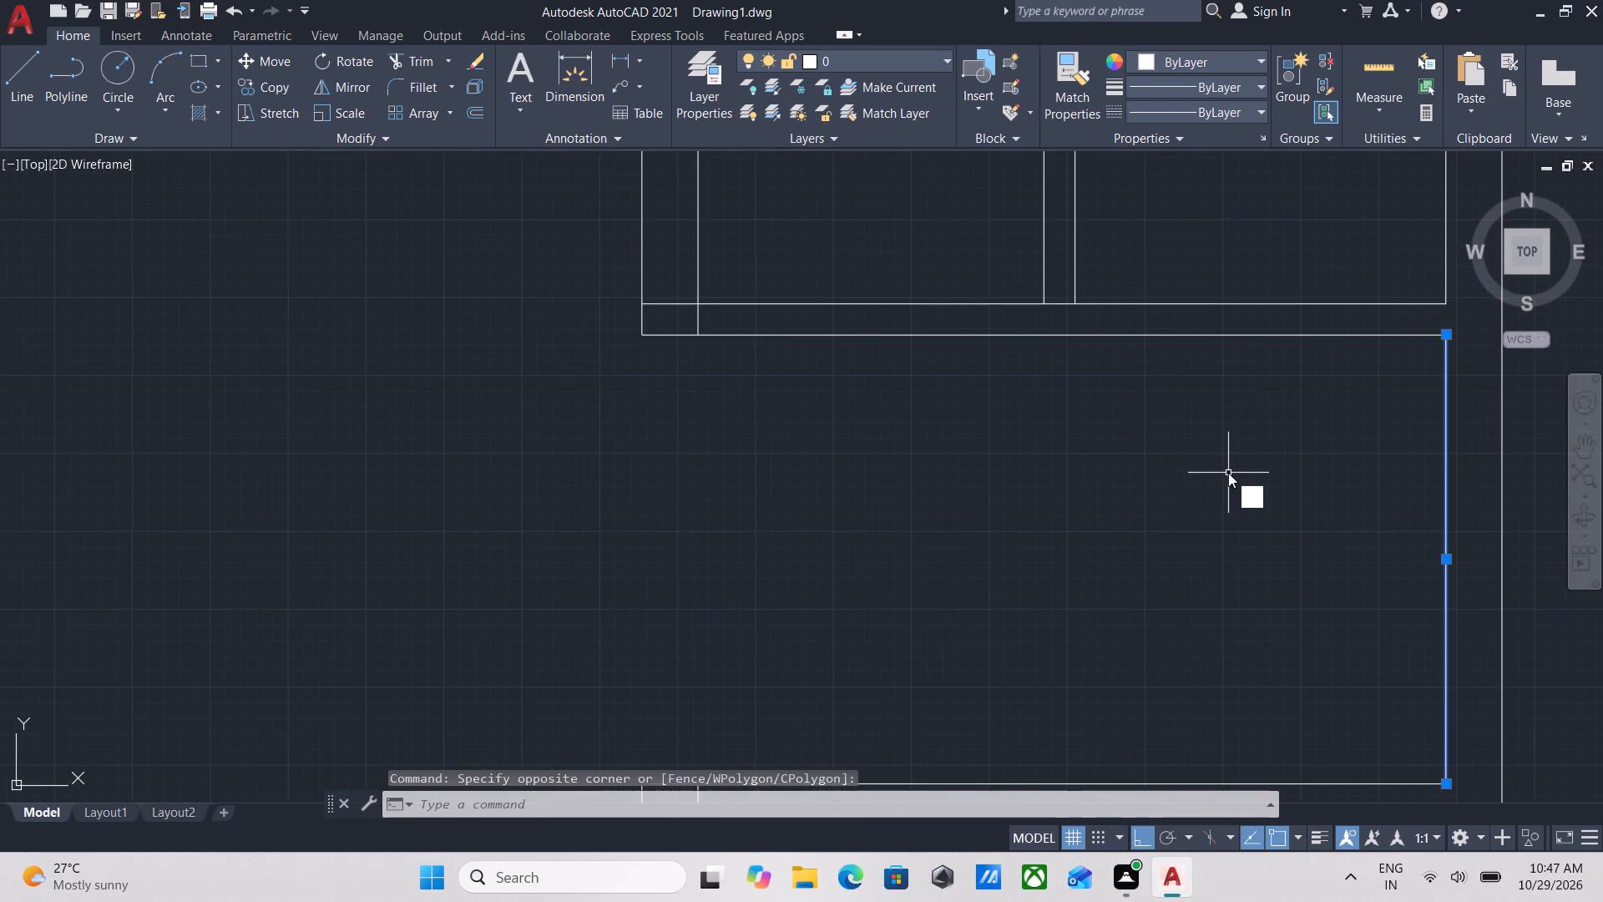
{"action": "key", "text": "Return"}
{"action": "scroll", "coordinate": [1315, 525], "scroll_direction": "down", "scroll_amount": 1}
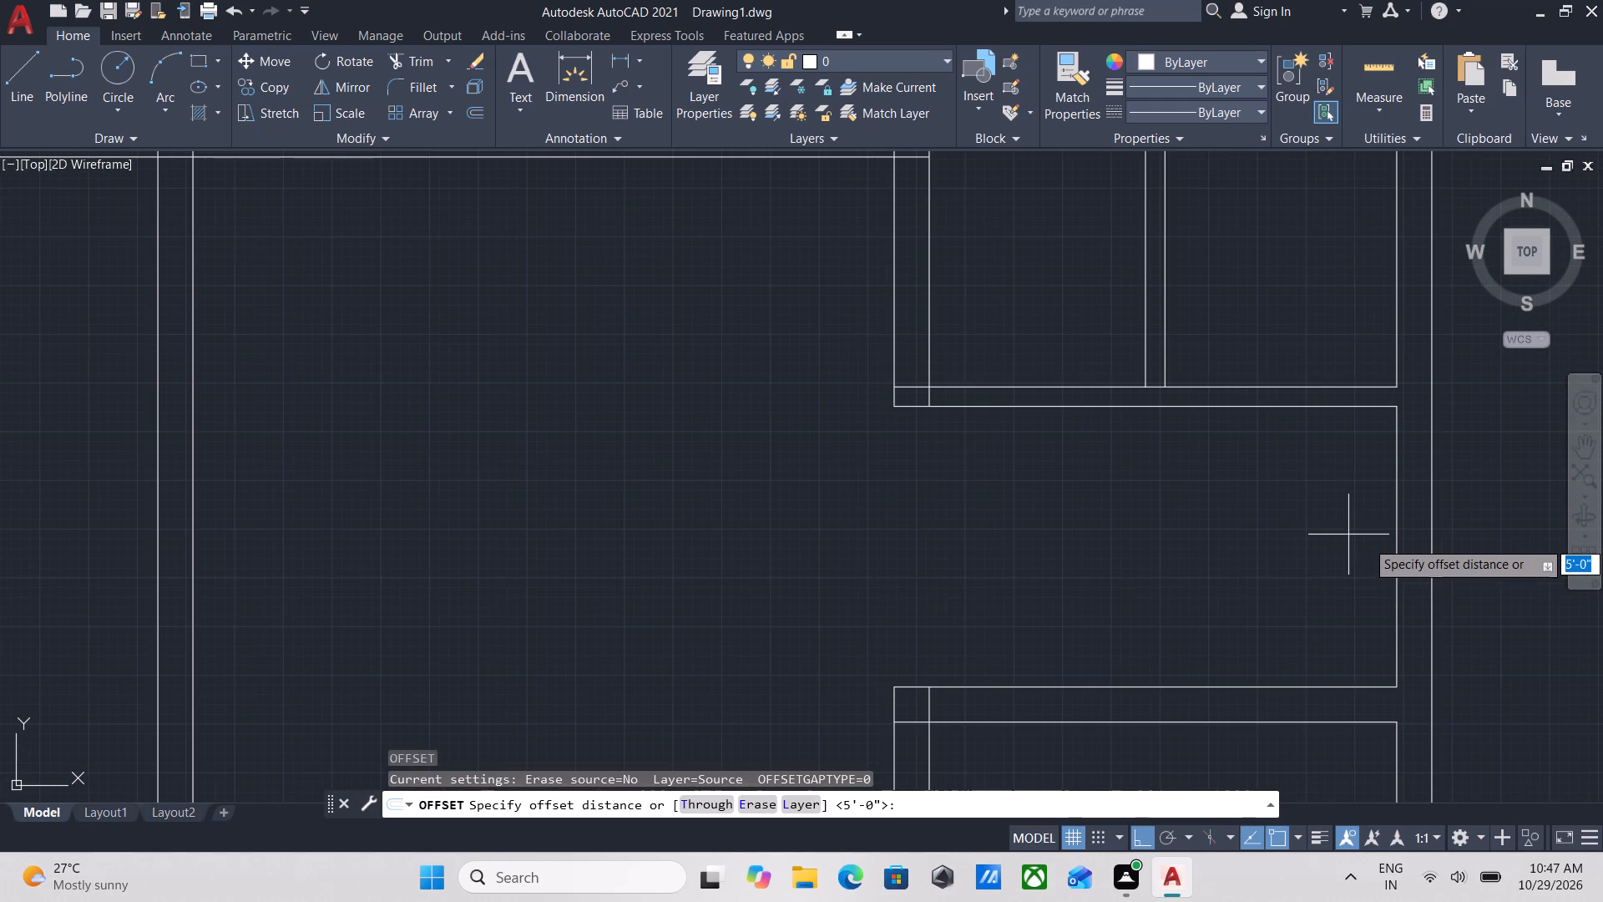
{"action": "left_click", "coordinate": [1395, 549]}
{"action": "left_click", "coordinate": [1332, 539]}
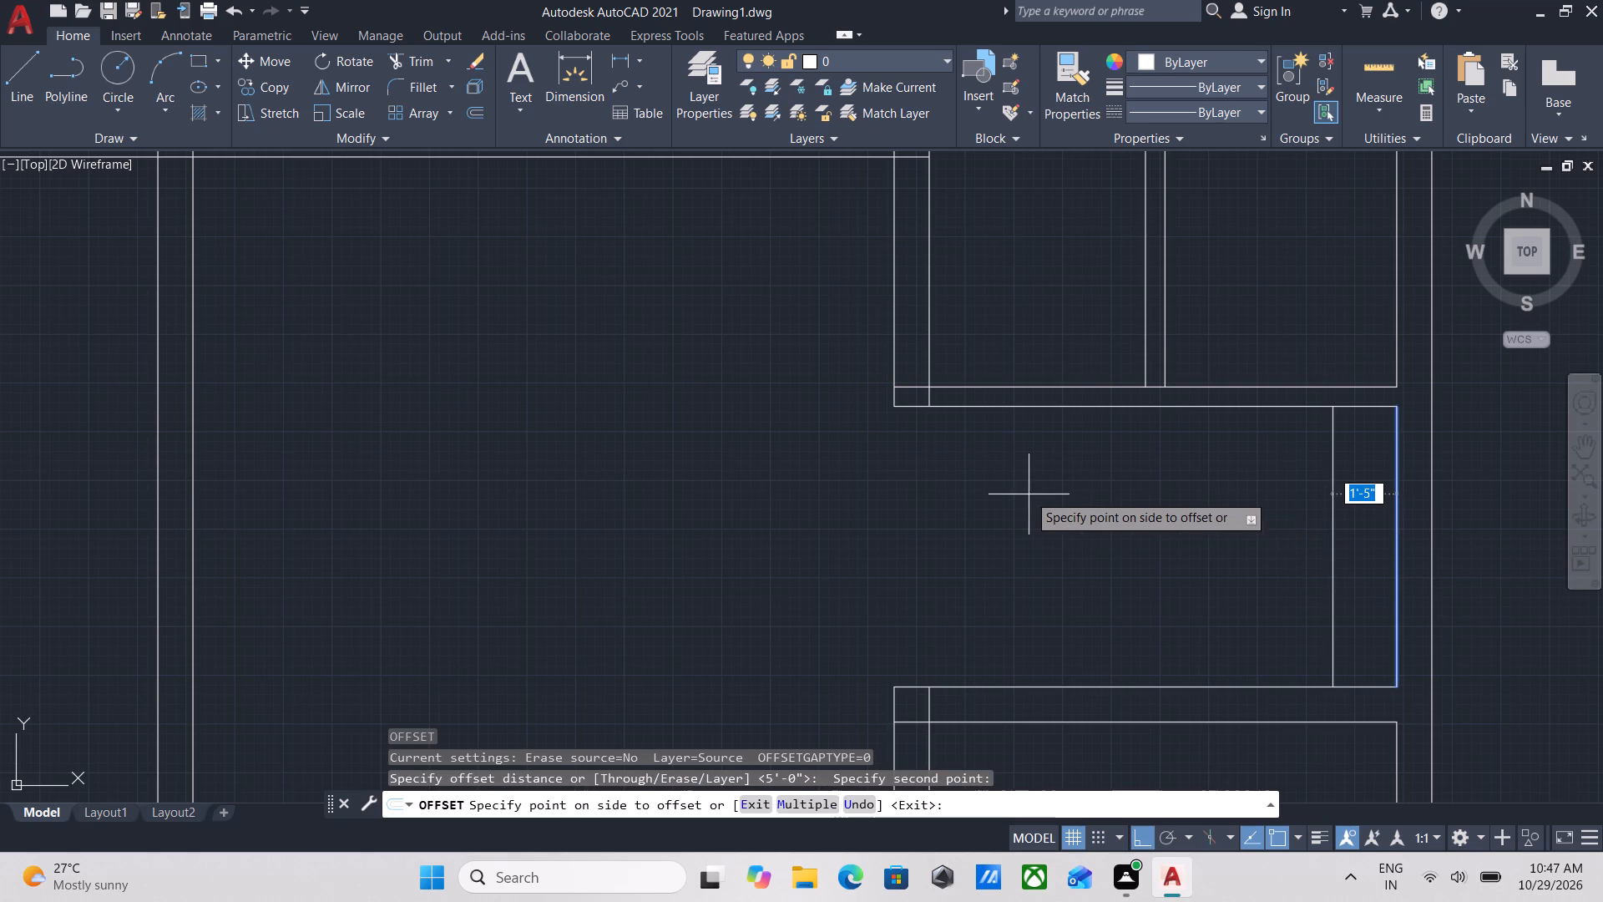
{"action": "type", "text": "6'"}
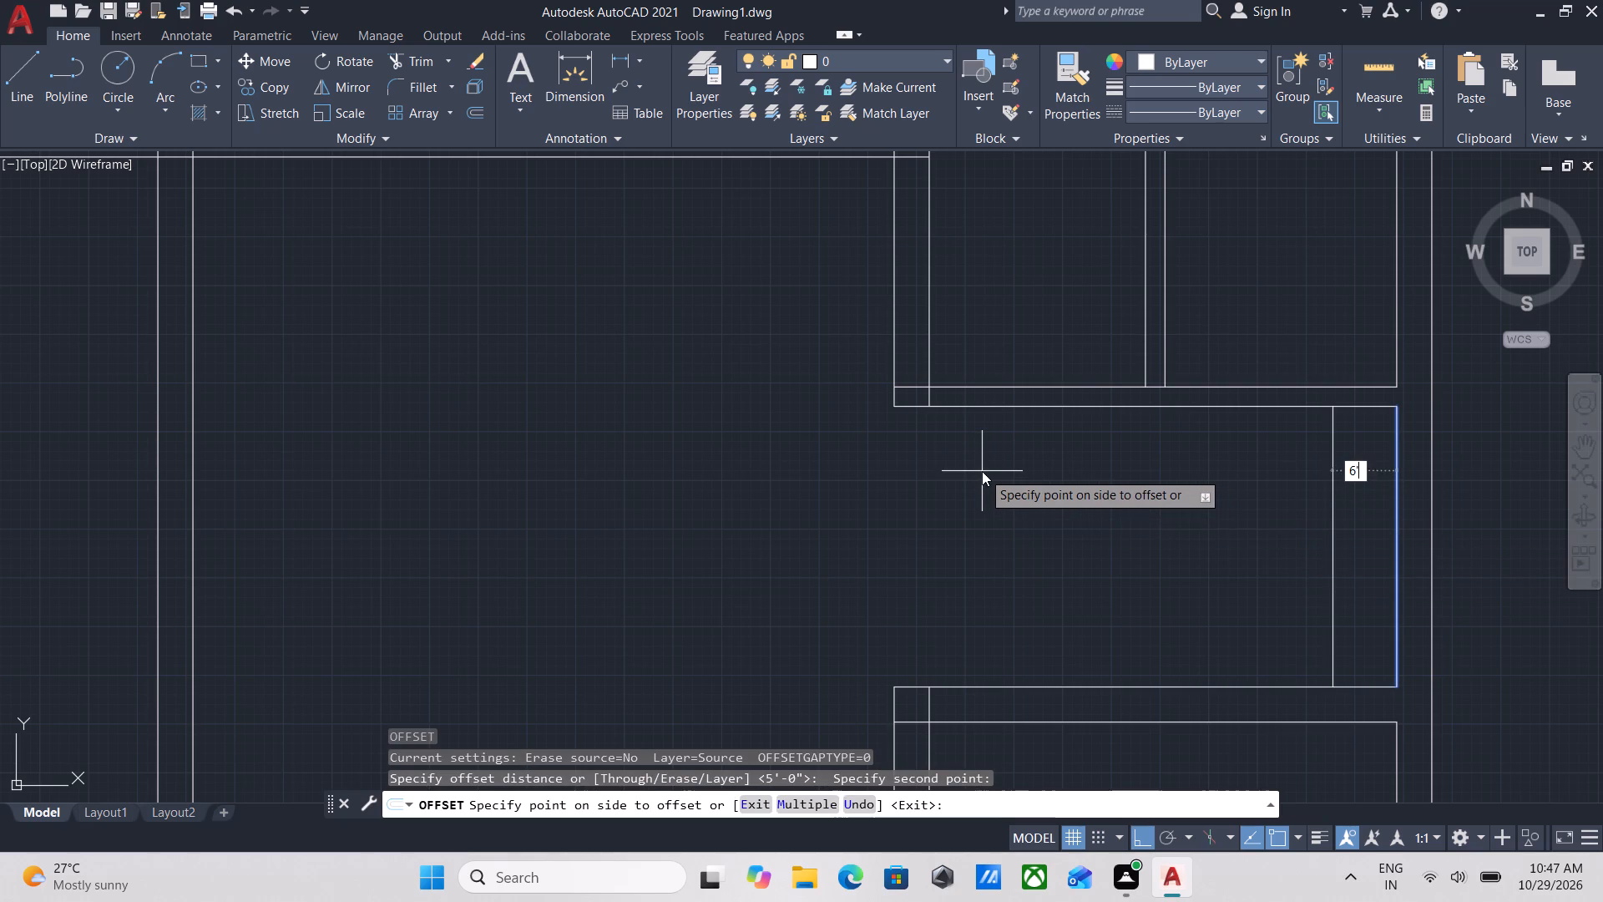
{"action": "key", "text": "Return"}
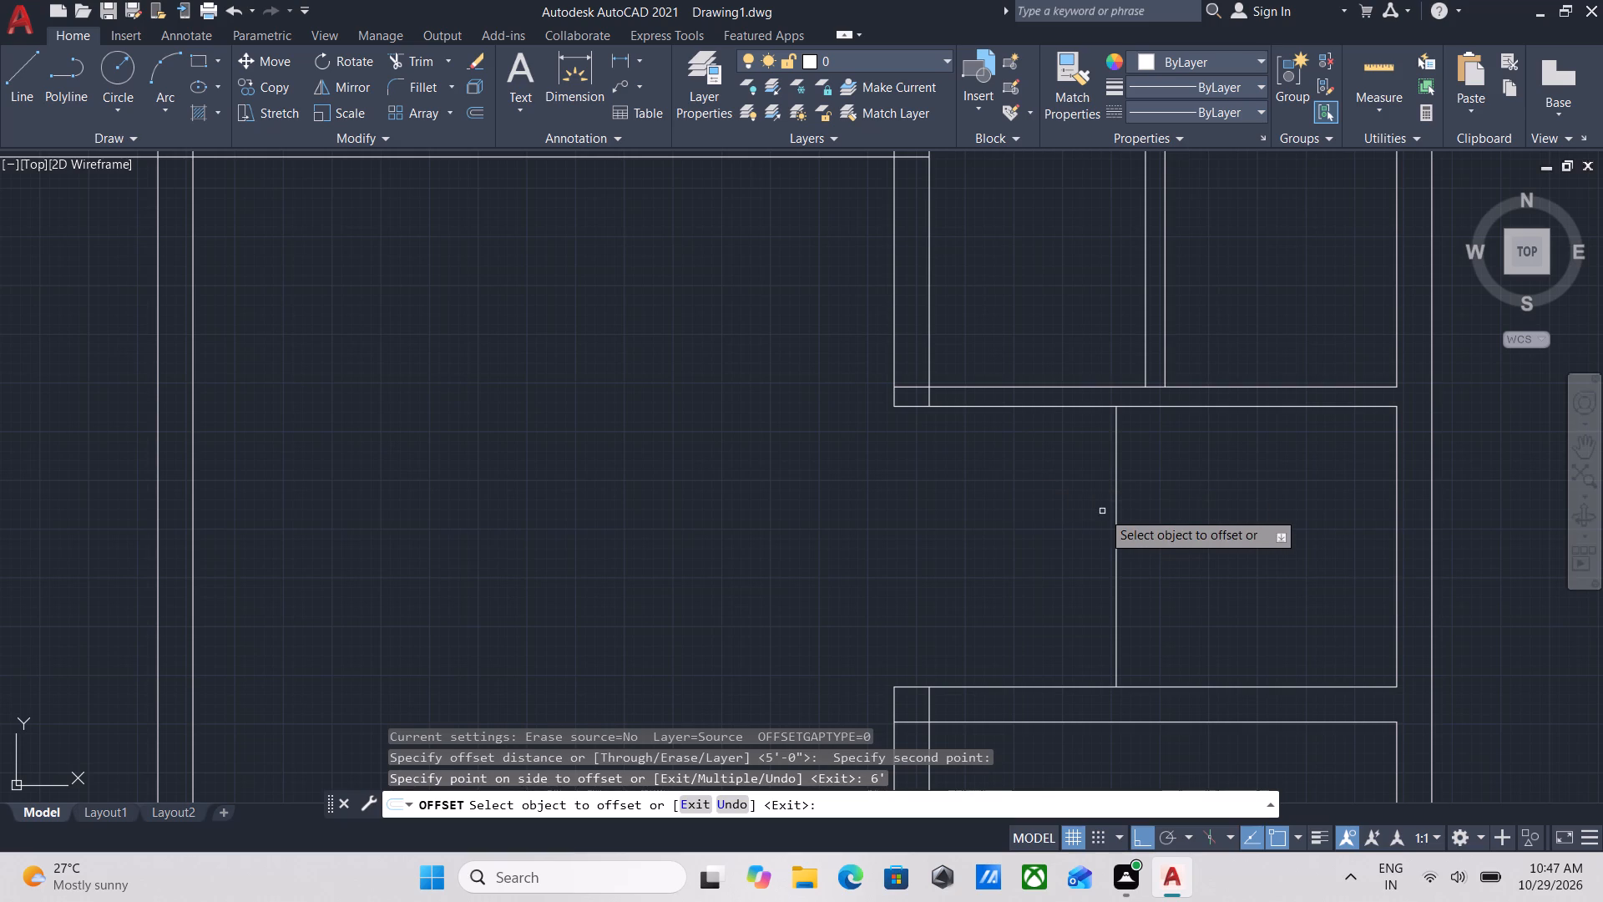
Offset the new vertical line 5" to the west to form a partition between the two cross walls.
{"action": "left_click", "coordinate": [1115, 518]}
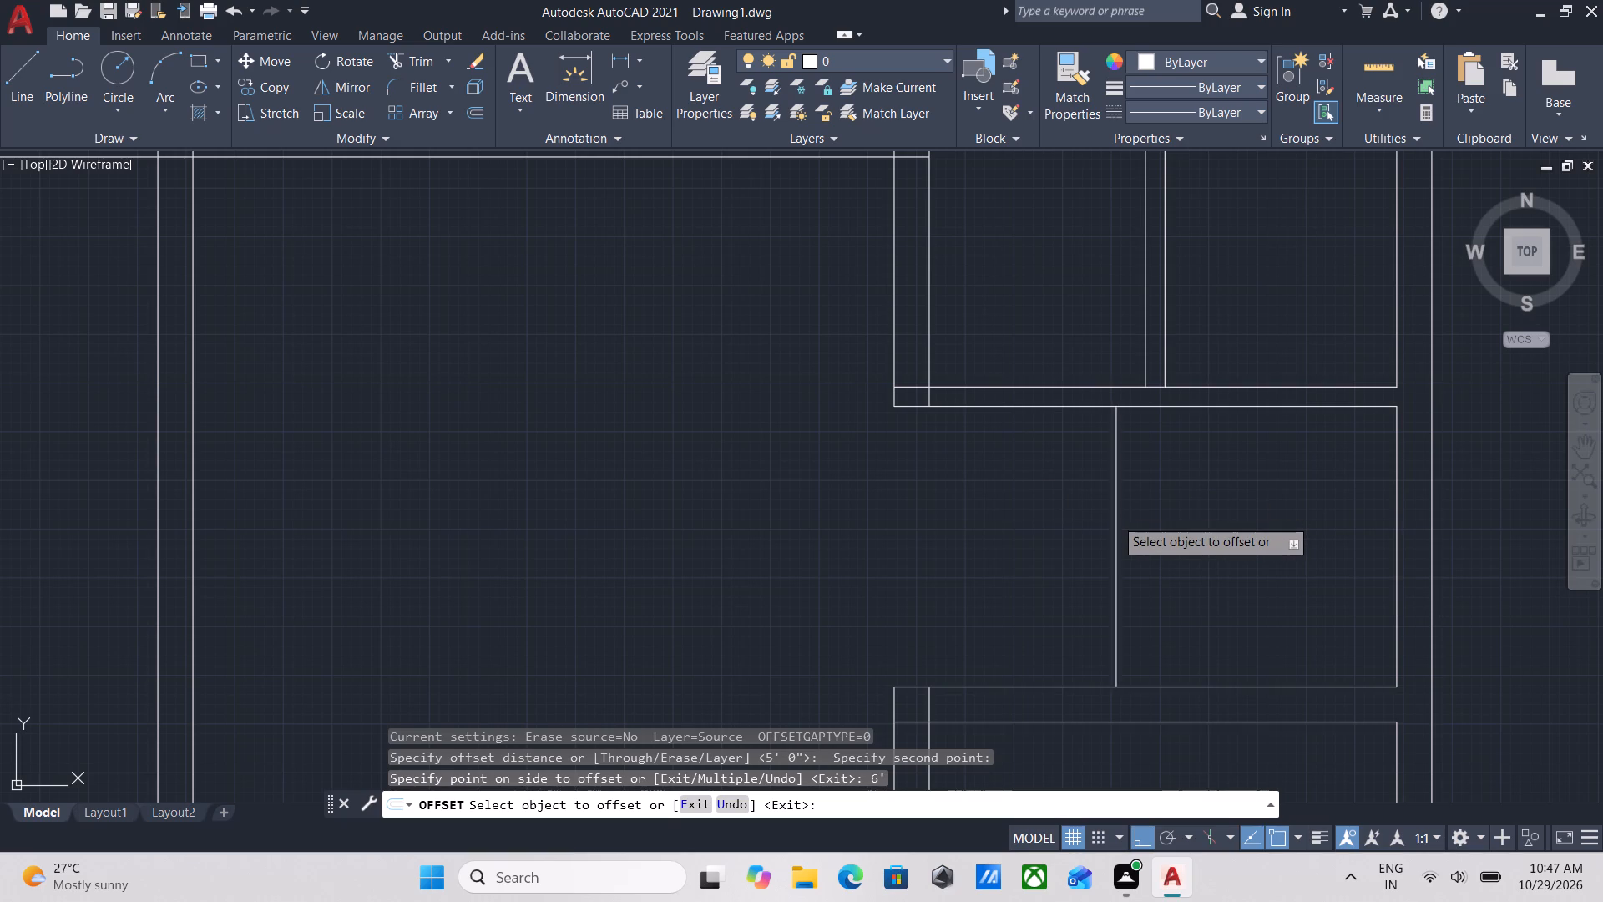
{"action": "key", "text": "5"}
{"action": "key", "text": "Return"}
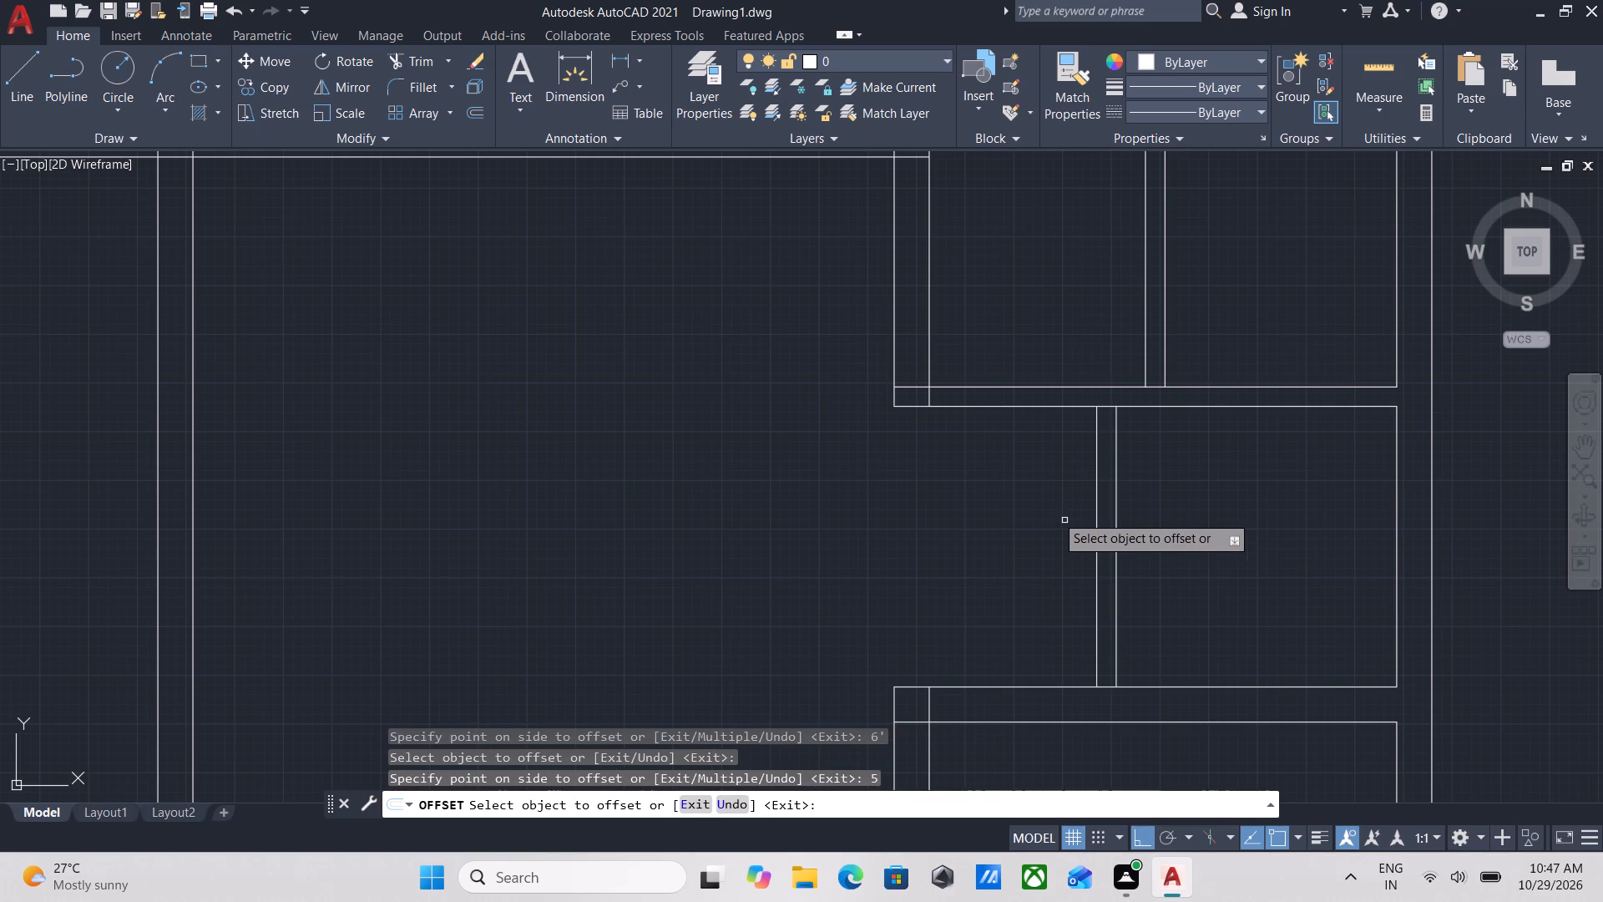
{"action": "key", "text": "Escape"}
Draw a wall stub 2' long and 5" wide southward from the cross partition's southwest corner.
{"action": "key", "text": "l"}
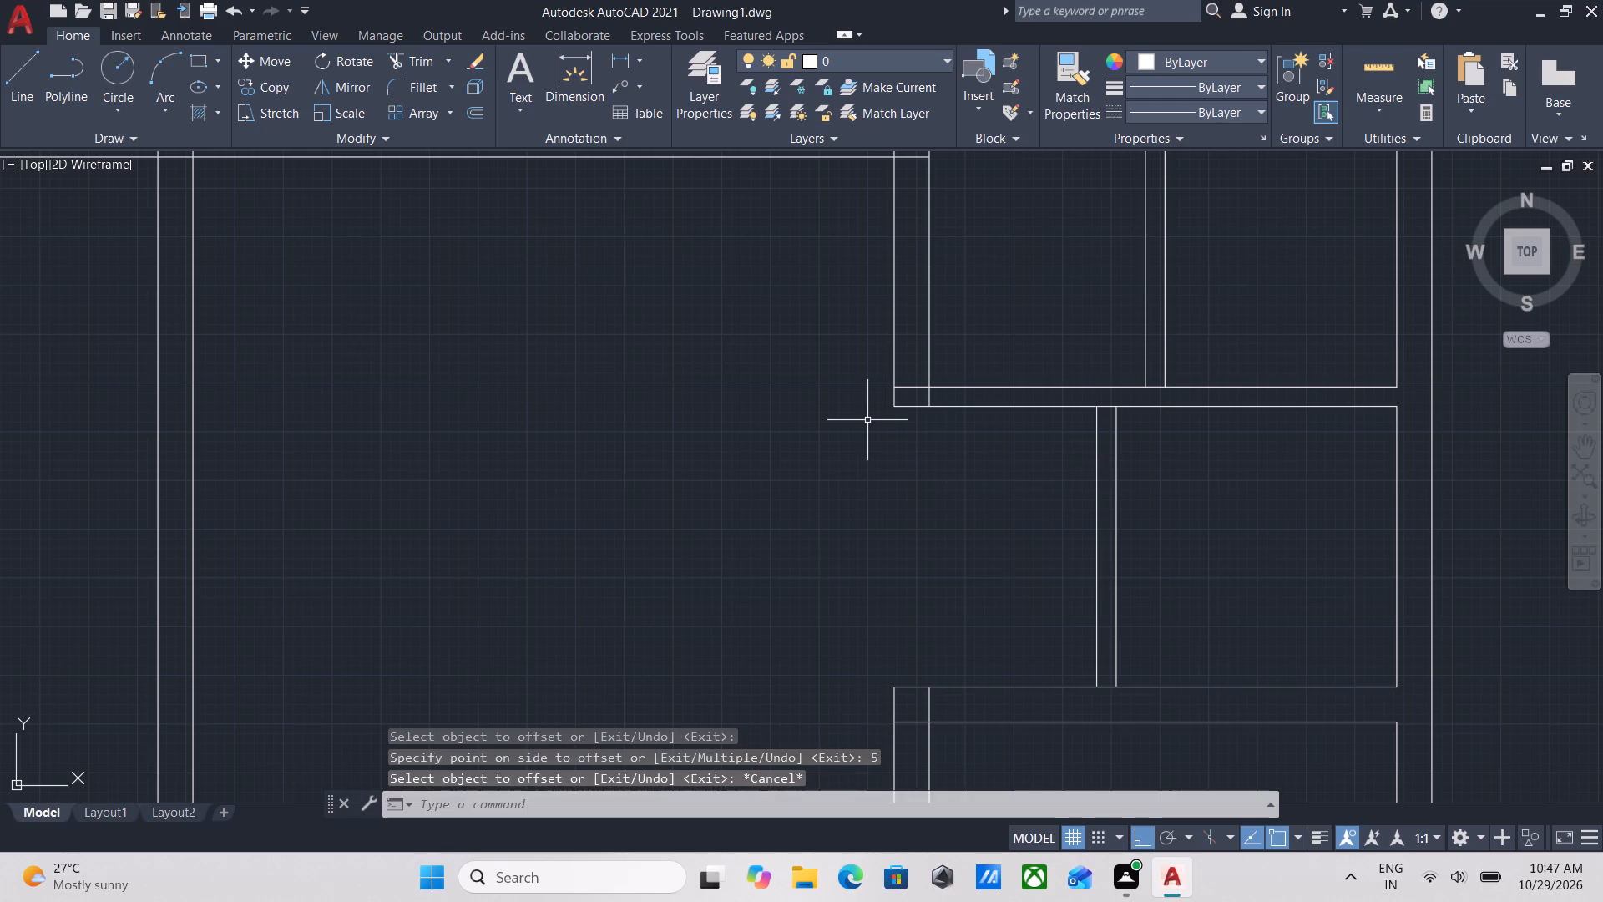
{"action": "key", "text": "Return"}
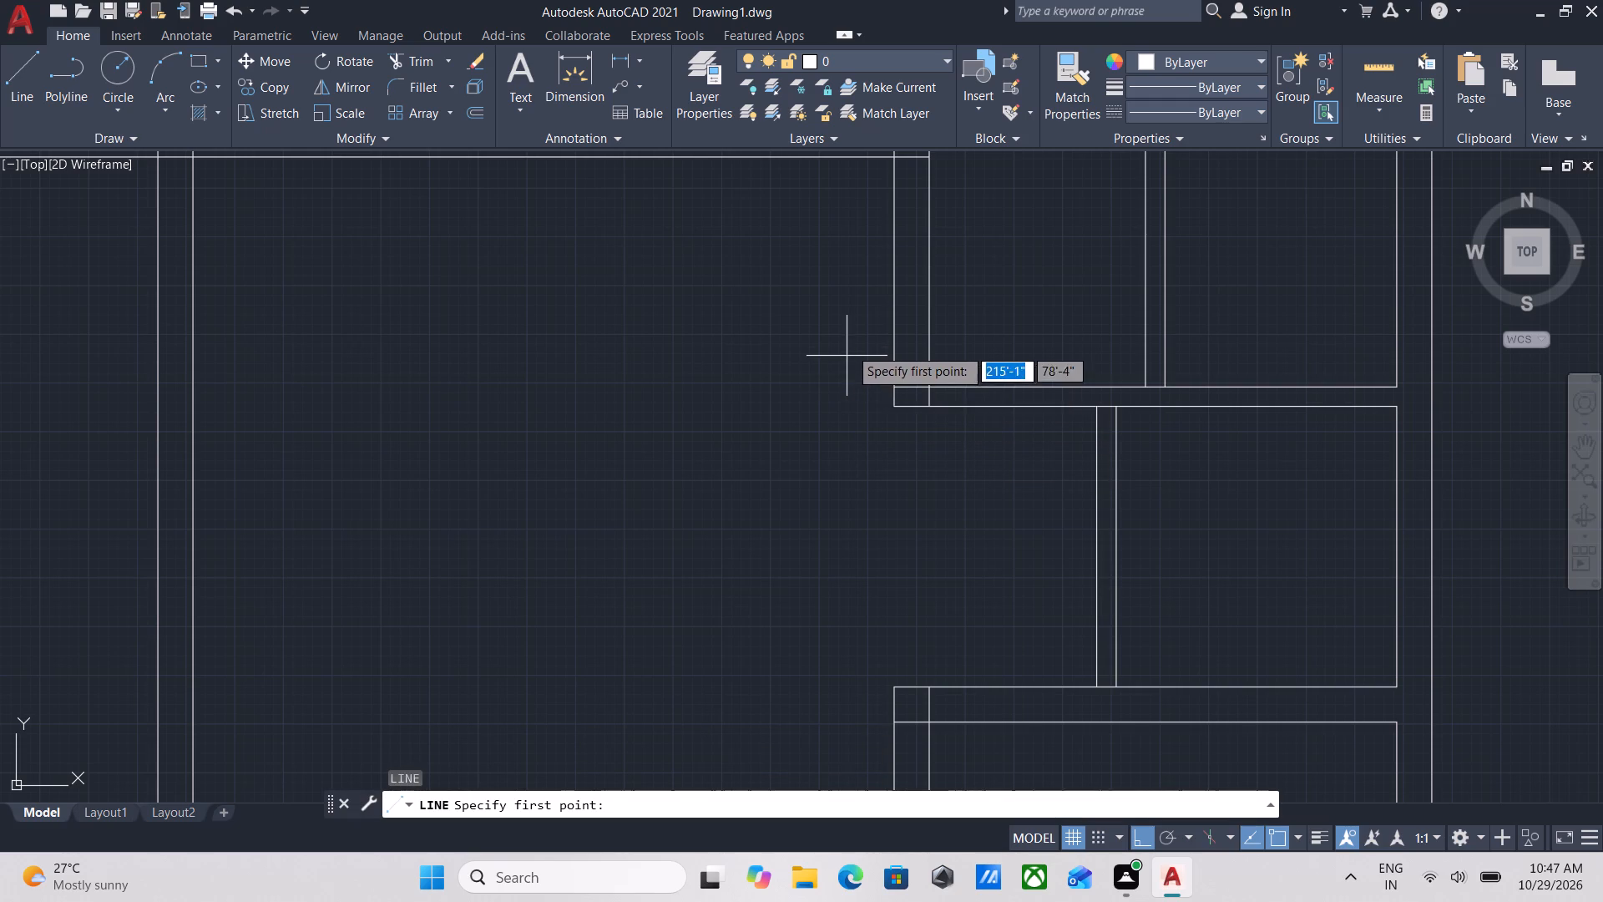
{"action": "left_click", "coordinate": [896, 407]}
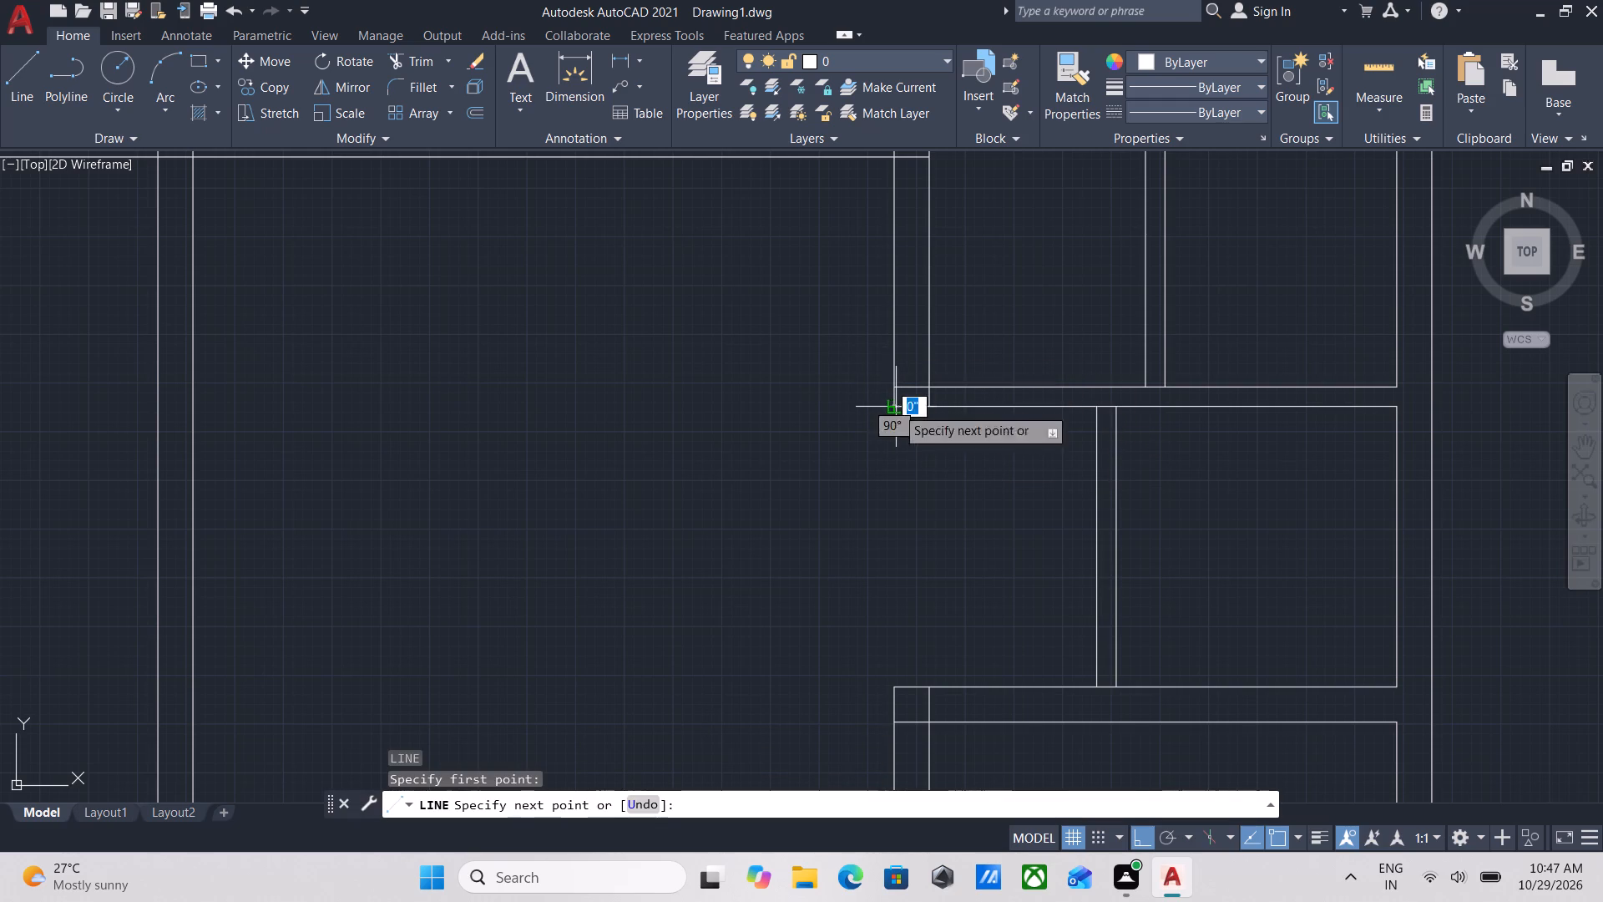
{"action": "scroll", "coordinate": [894, 465], "scroll_direction": "up", "scroll_amount": 1}
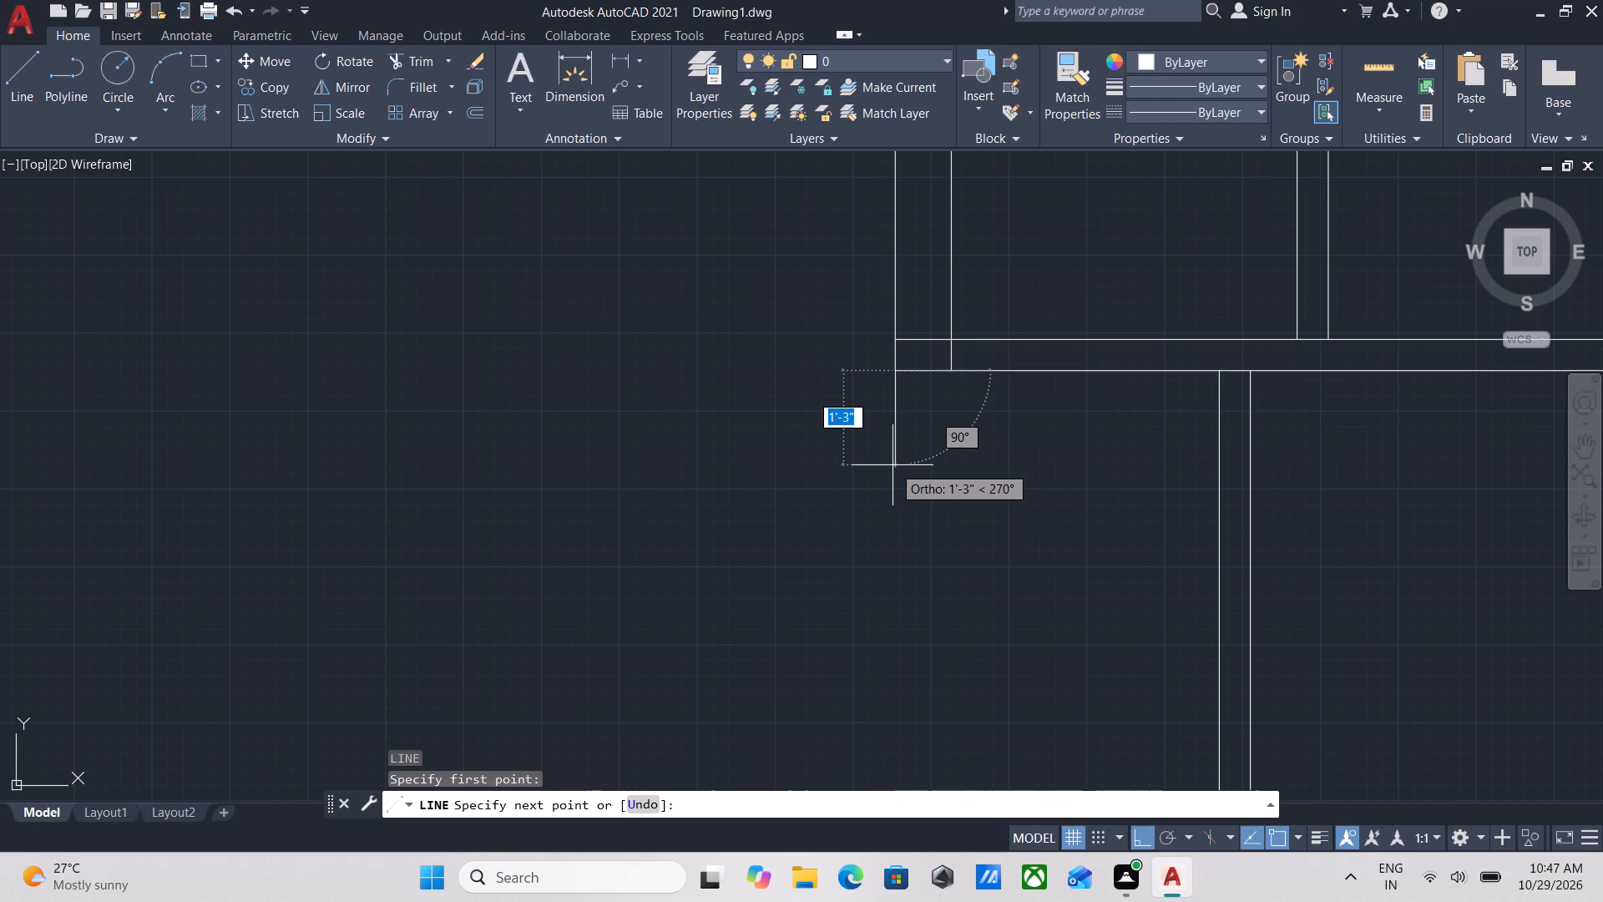
{"action": "key", "text": "2"}
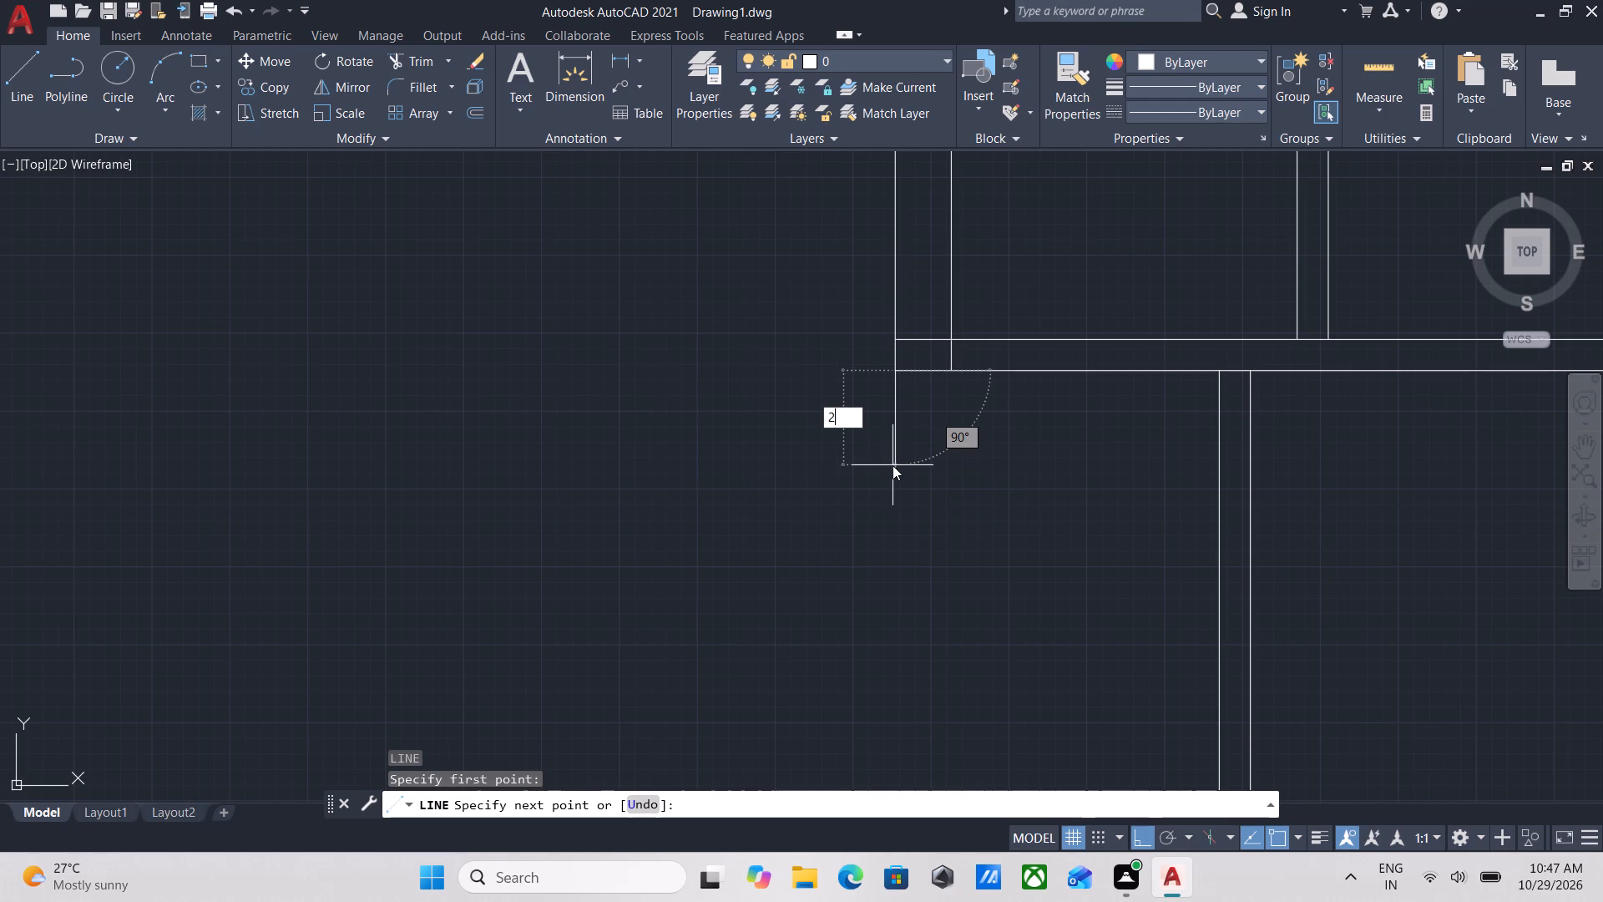
{"action": "key", "text": "apostrophe"}
{"action": "key", "text": "Return"}
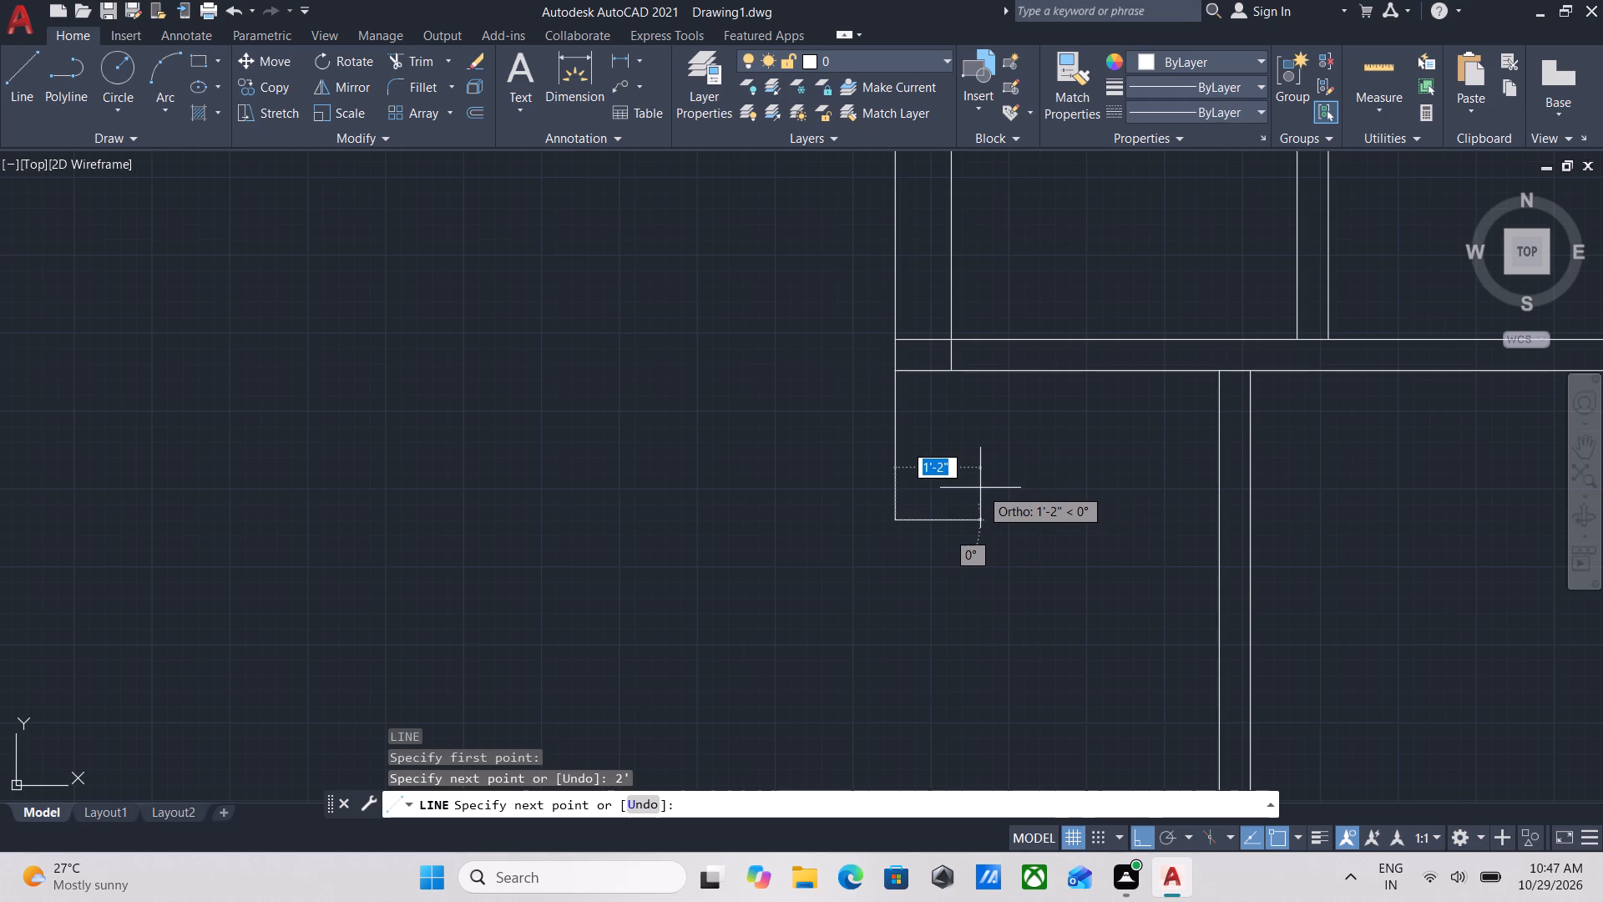
{"action": "key", "text": "5"}
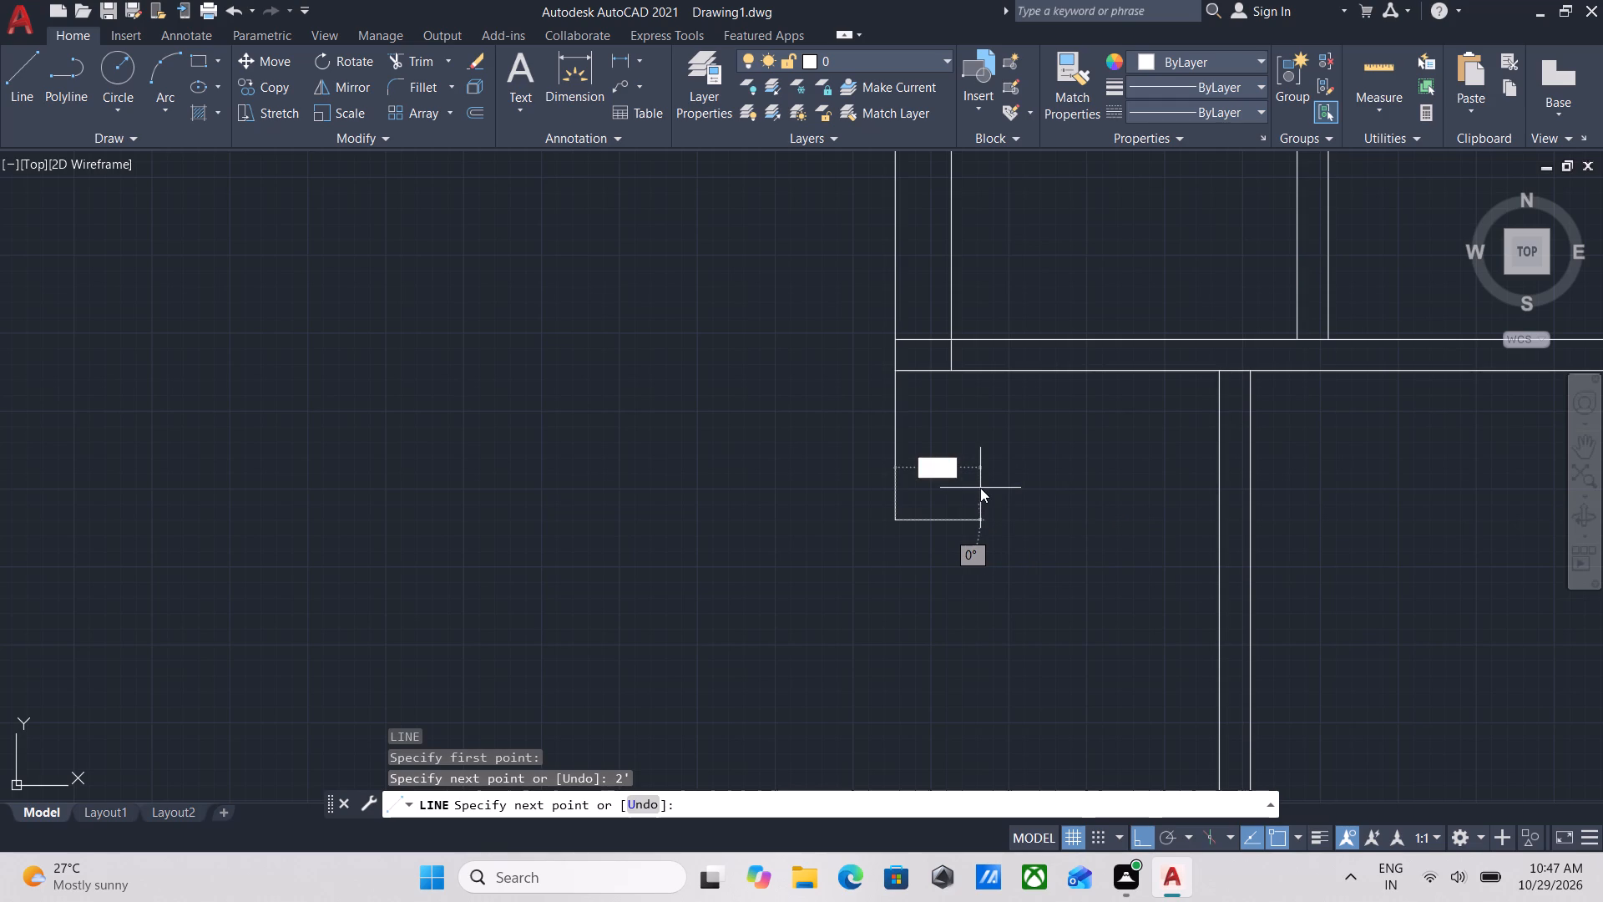
{"action": "key", "text": "Return"}
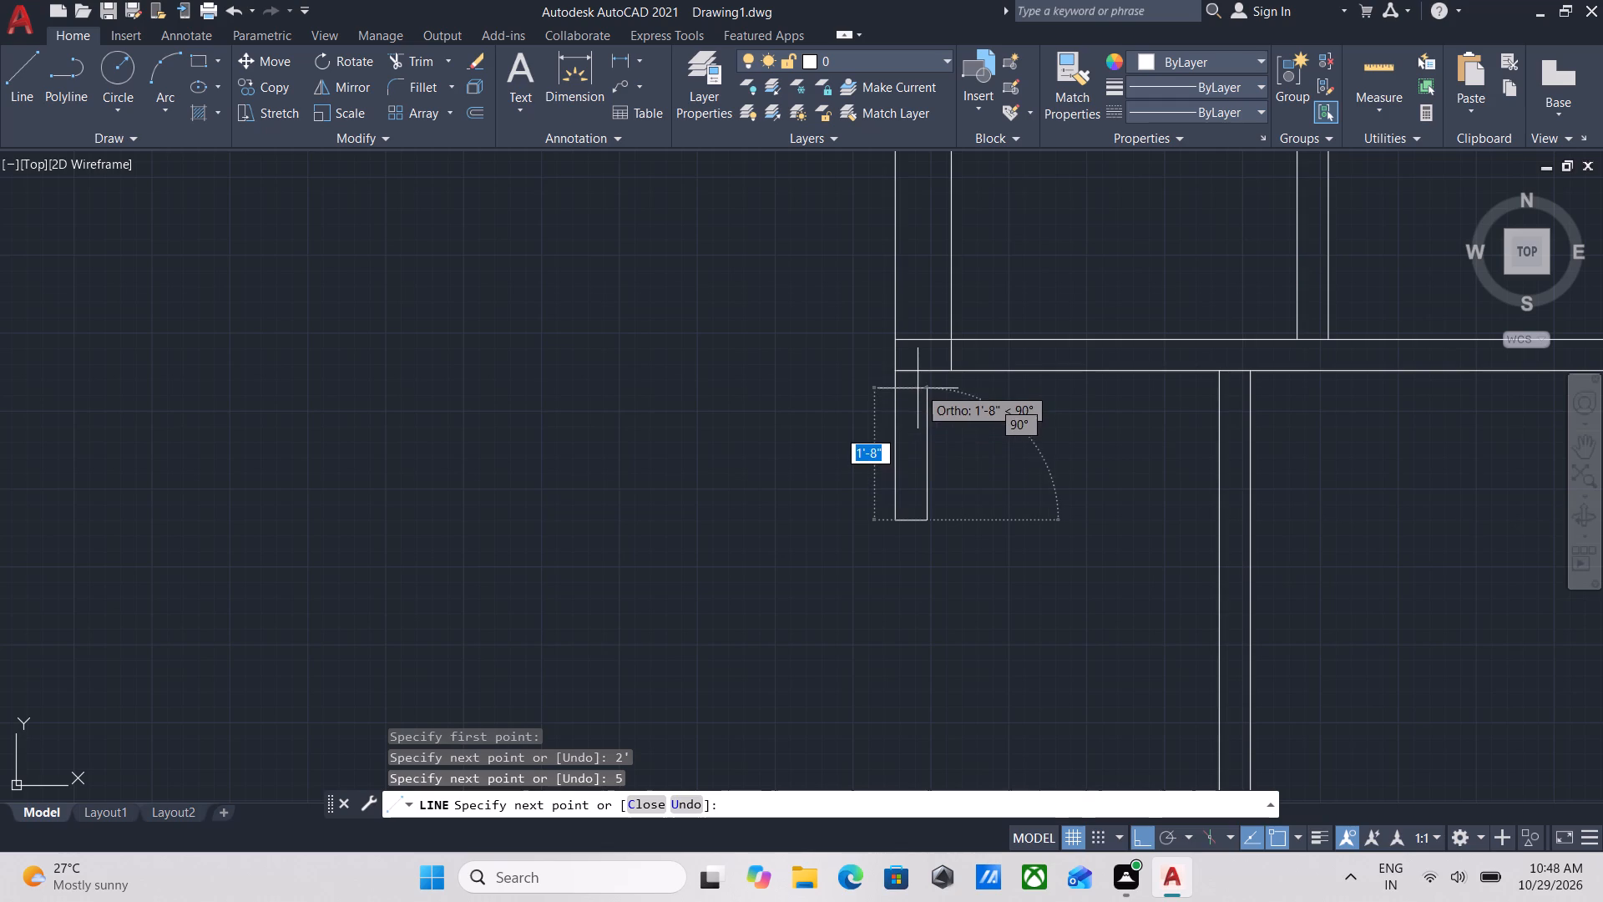
{"action": "left_click", "coordinate": [930, 365]}
{"action": "key", "text": "Escape"}
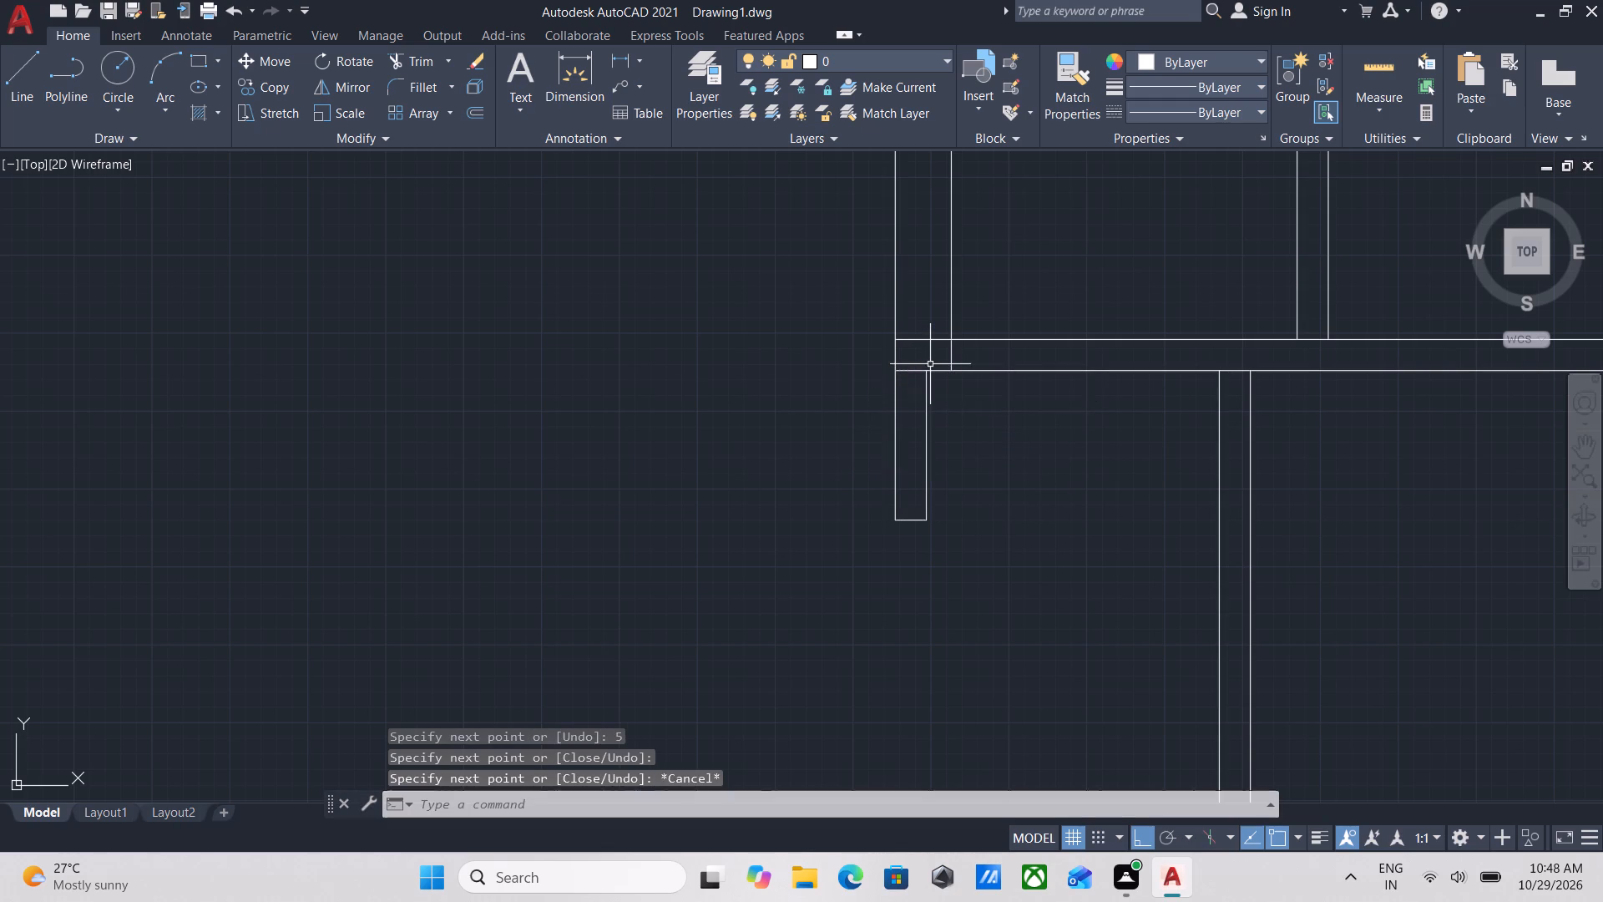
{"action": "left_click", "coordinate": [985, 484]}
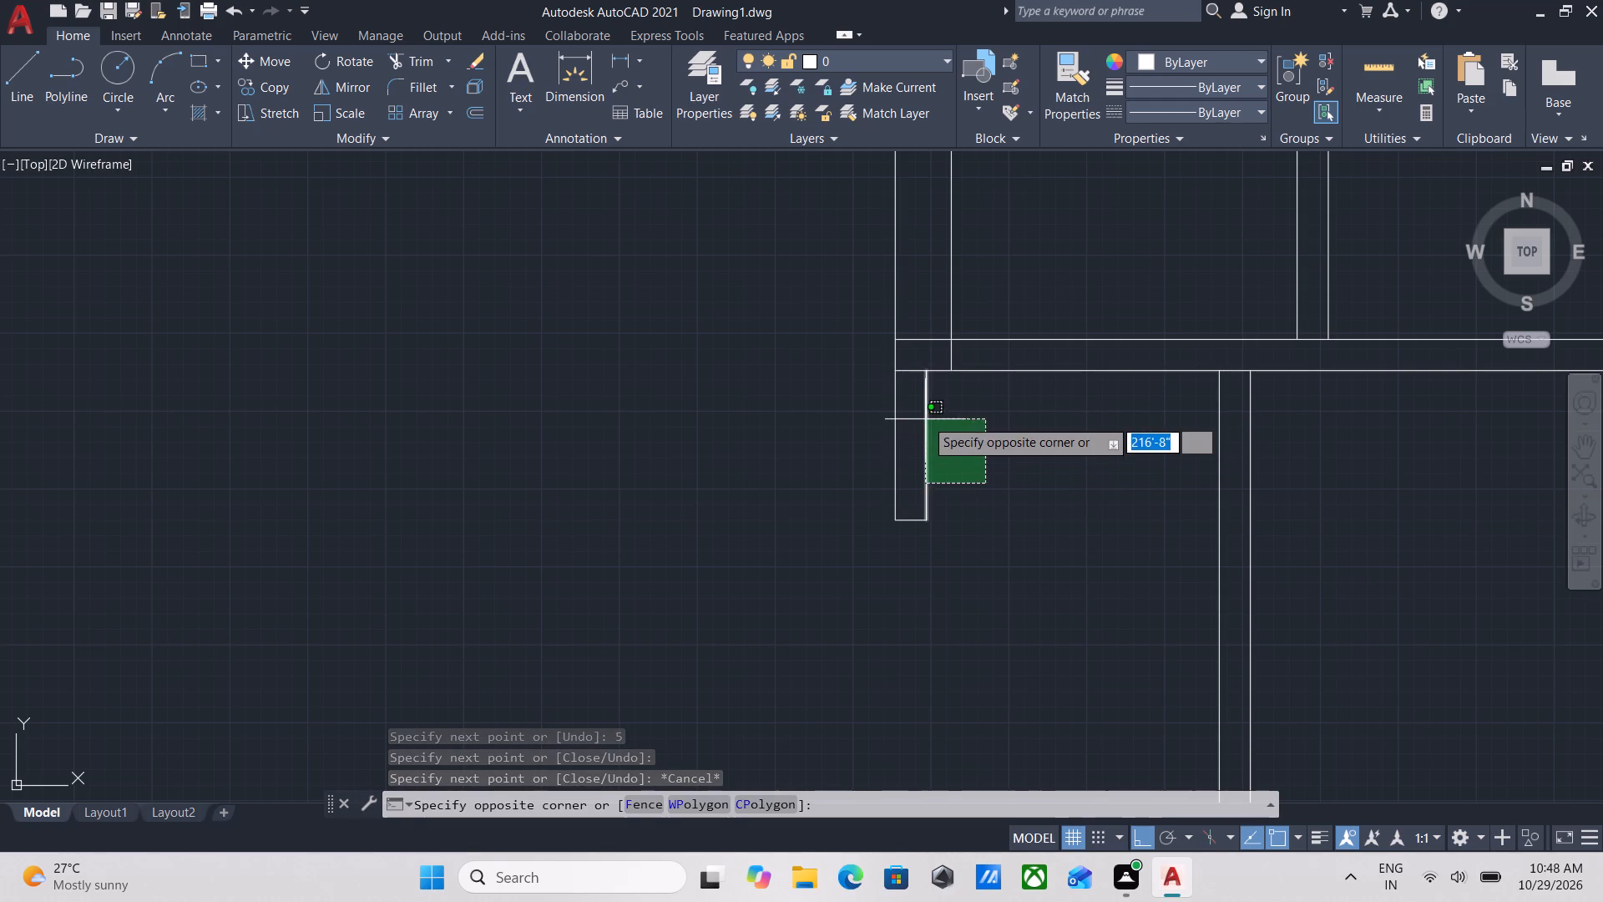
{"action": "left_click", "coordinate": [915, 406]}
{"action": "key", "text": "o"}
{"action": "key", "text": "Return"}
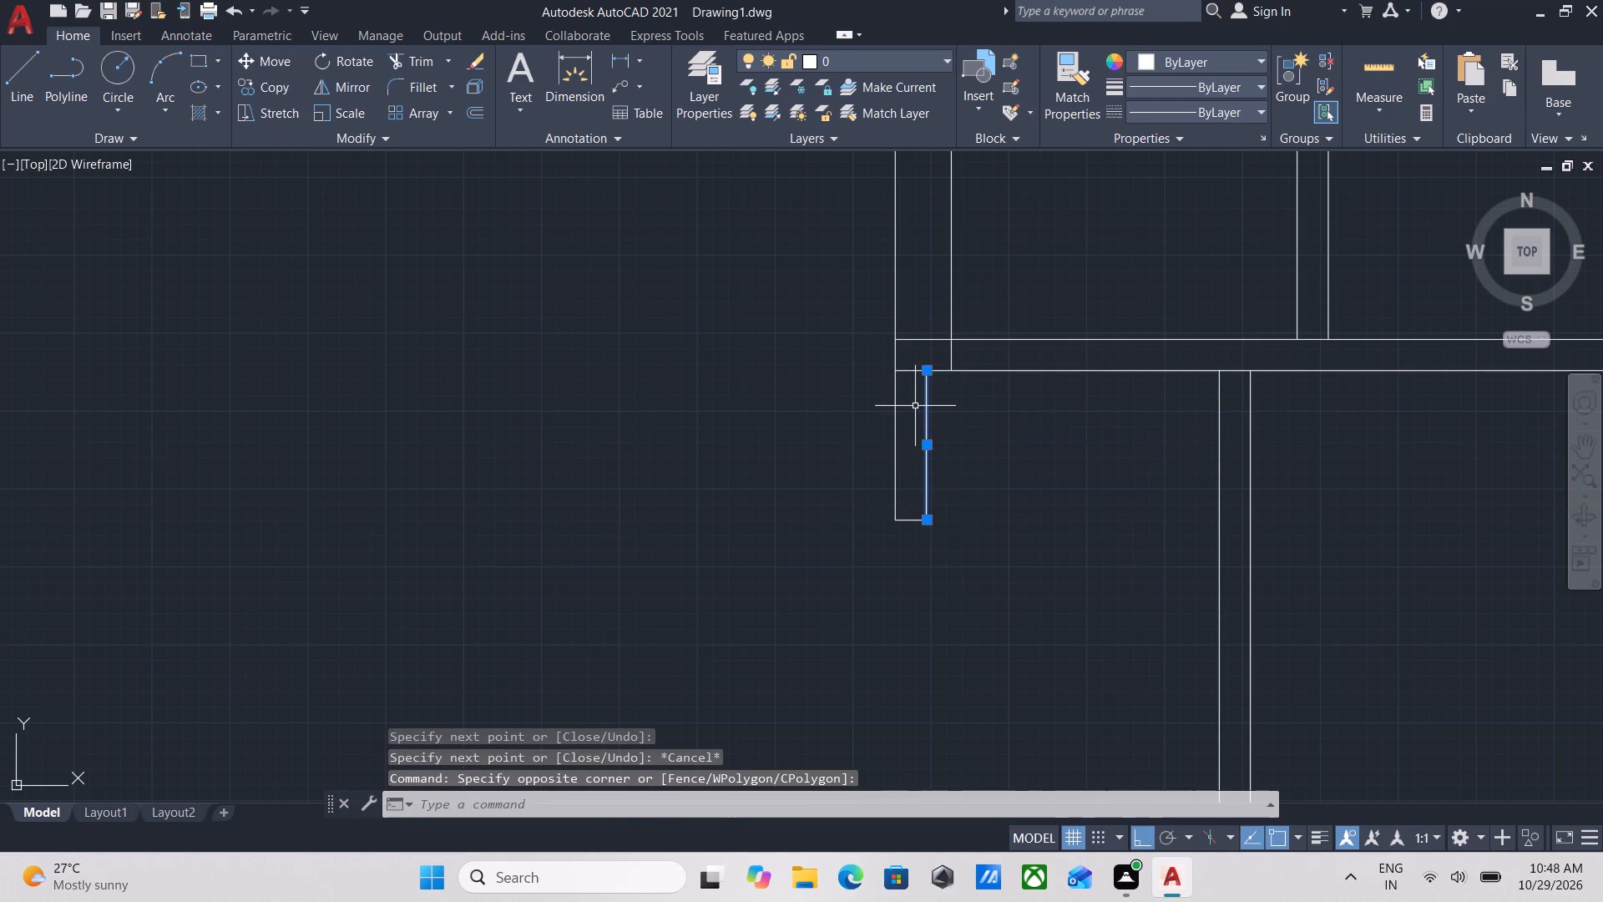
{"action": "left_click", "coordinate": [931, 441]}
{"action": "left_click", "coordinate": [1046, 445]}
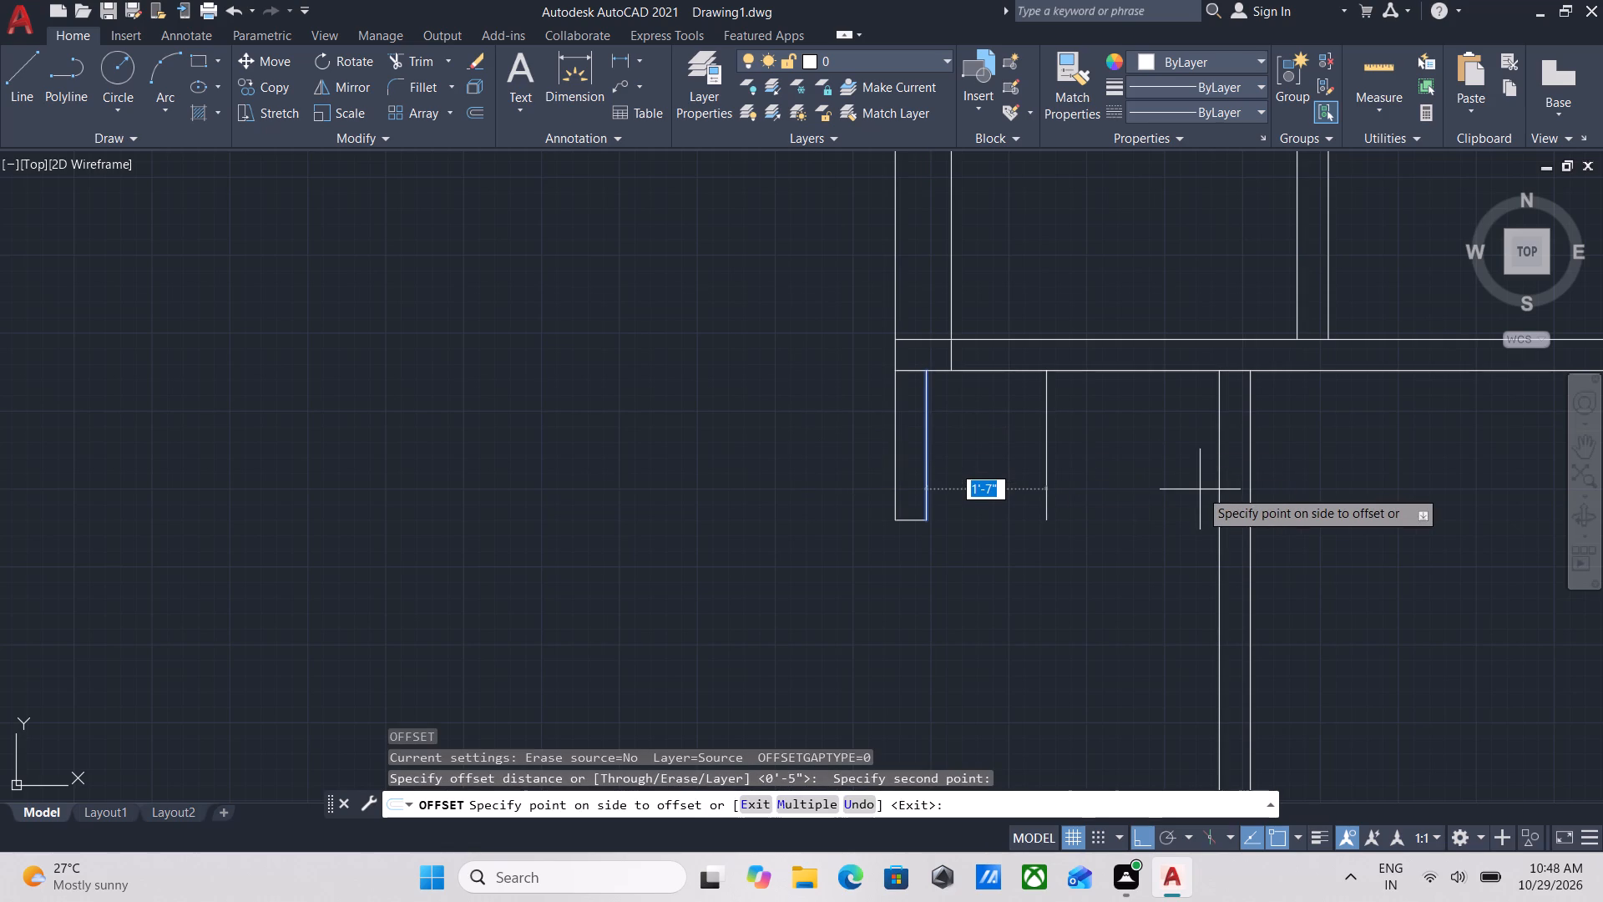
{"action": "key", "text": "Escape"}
Trim the overlapping lines where the cross partition, the 9" west wall and the new 5" stub meet.
{"action": "scroll", "coordinate": [1232, 526], "scroll_direction": "down", "scroll_amount": 1}
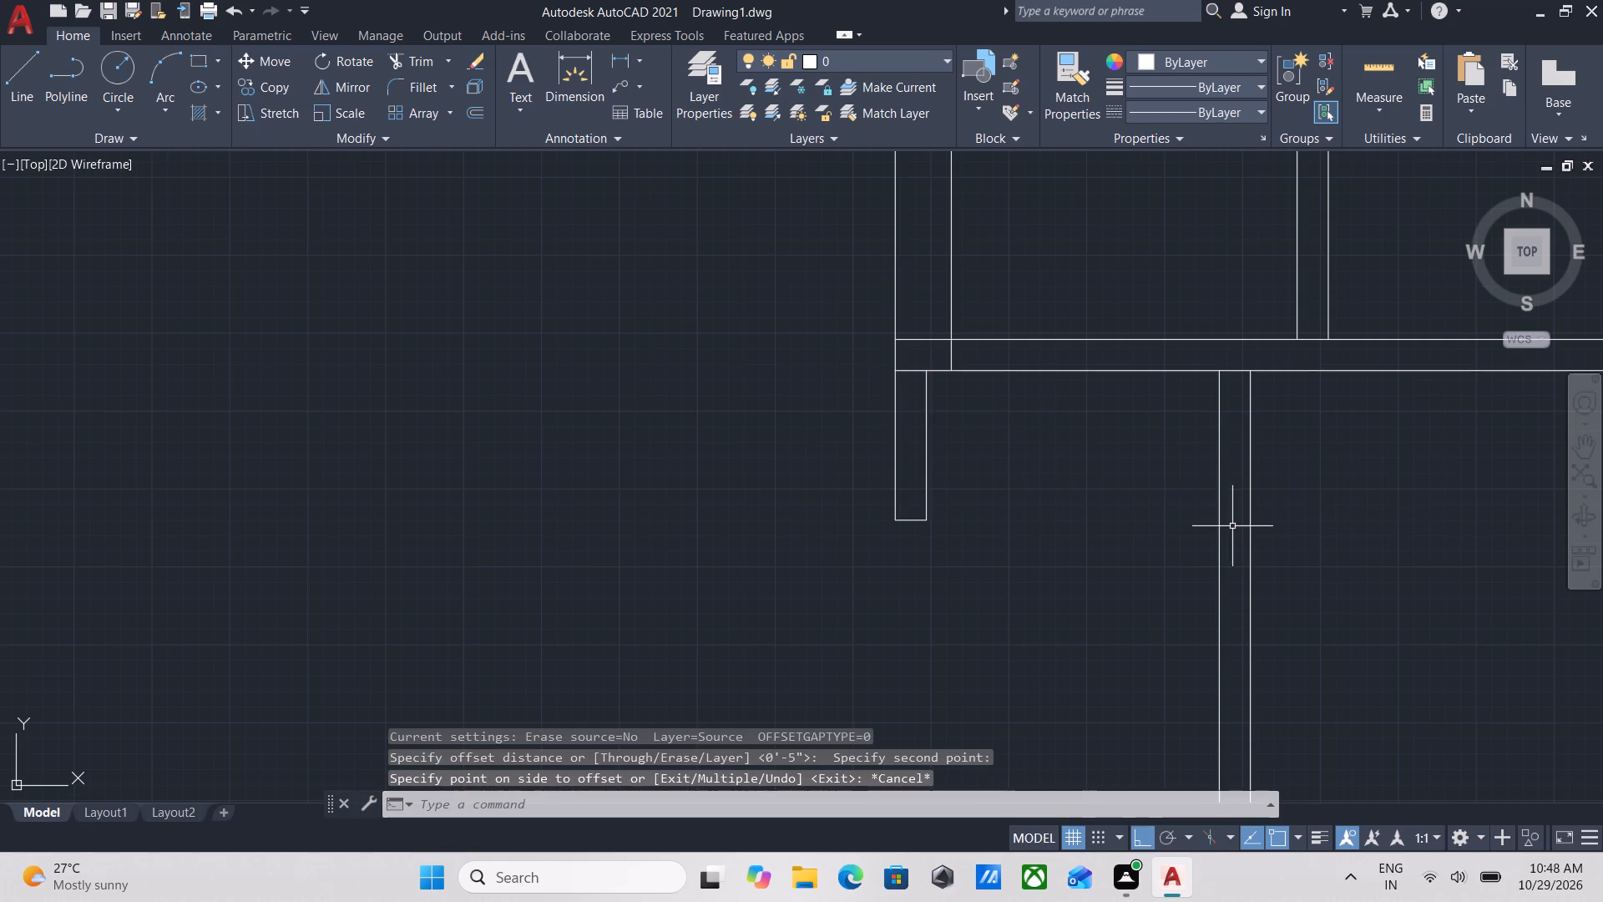
{"action": "middle_click_drag", "start_coordinate": [1228, 507], "coordinate": [1207, 449]}
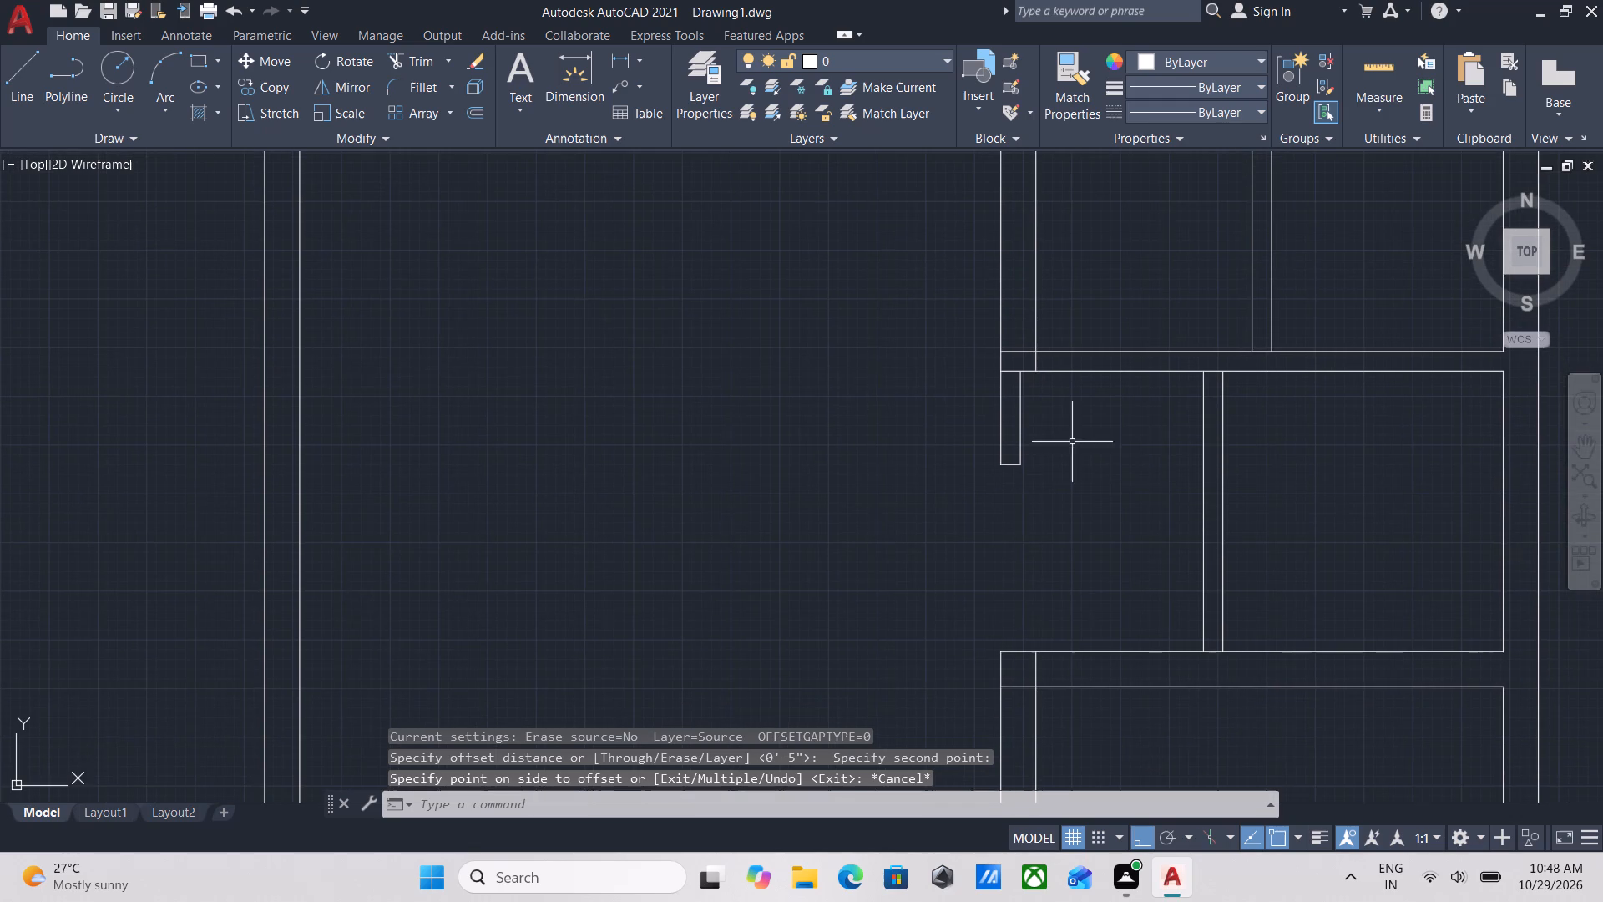
{"action": "scroll", "coordinate": [1078, 403], "scroll_direction": "up", "scroll_amount": 2}
{"action": "scroll", "coordinate": [1103, 370], "scroll_direction": "down", "scroll_amount": 1}
{"action": "middle_click_drag", "start_coordinate": [1104, 367], "coordinate": [1075, 444]}
{"action": "type", "text": "tr"}
{"action": "key", "text": "Return"}
{"action": "scroll", "coordinate": [989, 420], "scroll_direction": "up", "scroll_amount": 2}
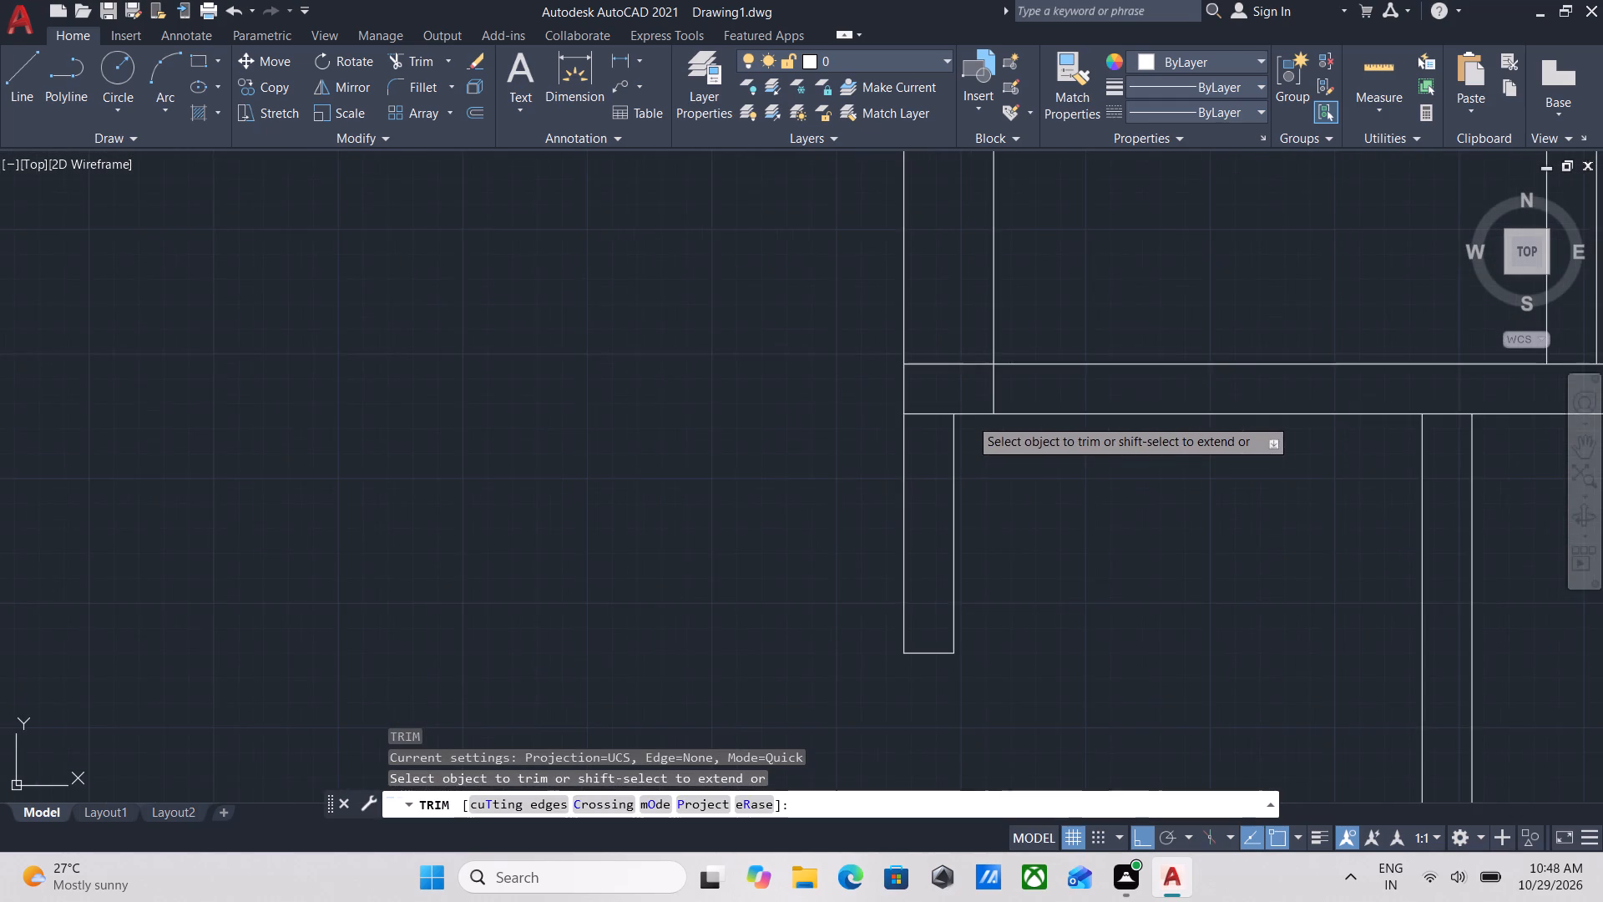
{"action": "left_click", "coordinate": [920, 433]}
{"action": "left_click", "coordinate": [918, 383]}
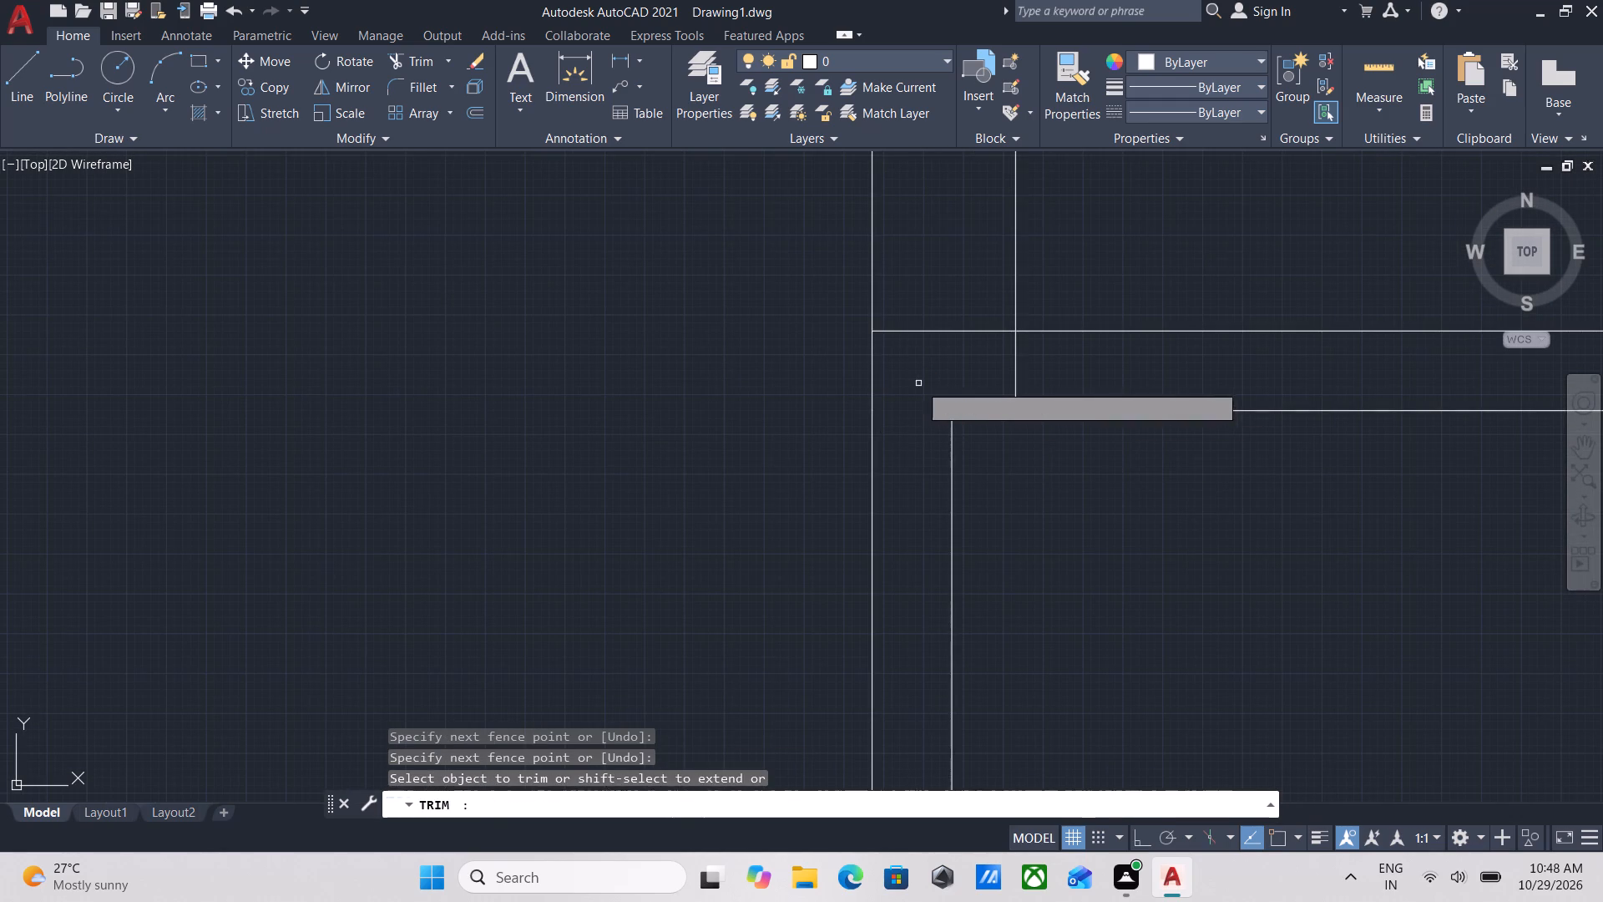
{"action": "left_click_drag", "start_coordinate": [1087, 367], "coordinate": [1076, 362]}
{"action": "left_click", "coordinate": [968, 371]}
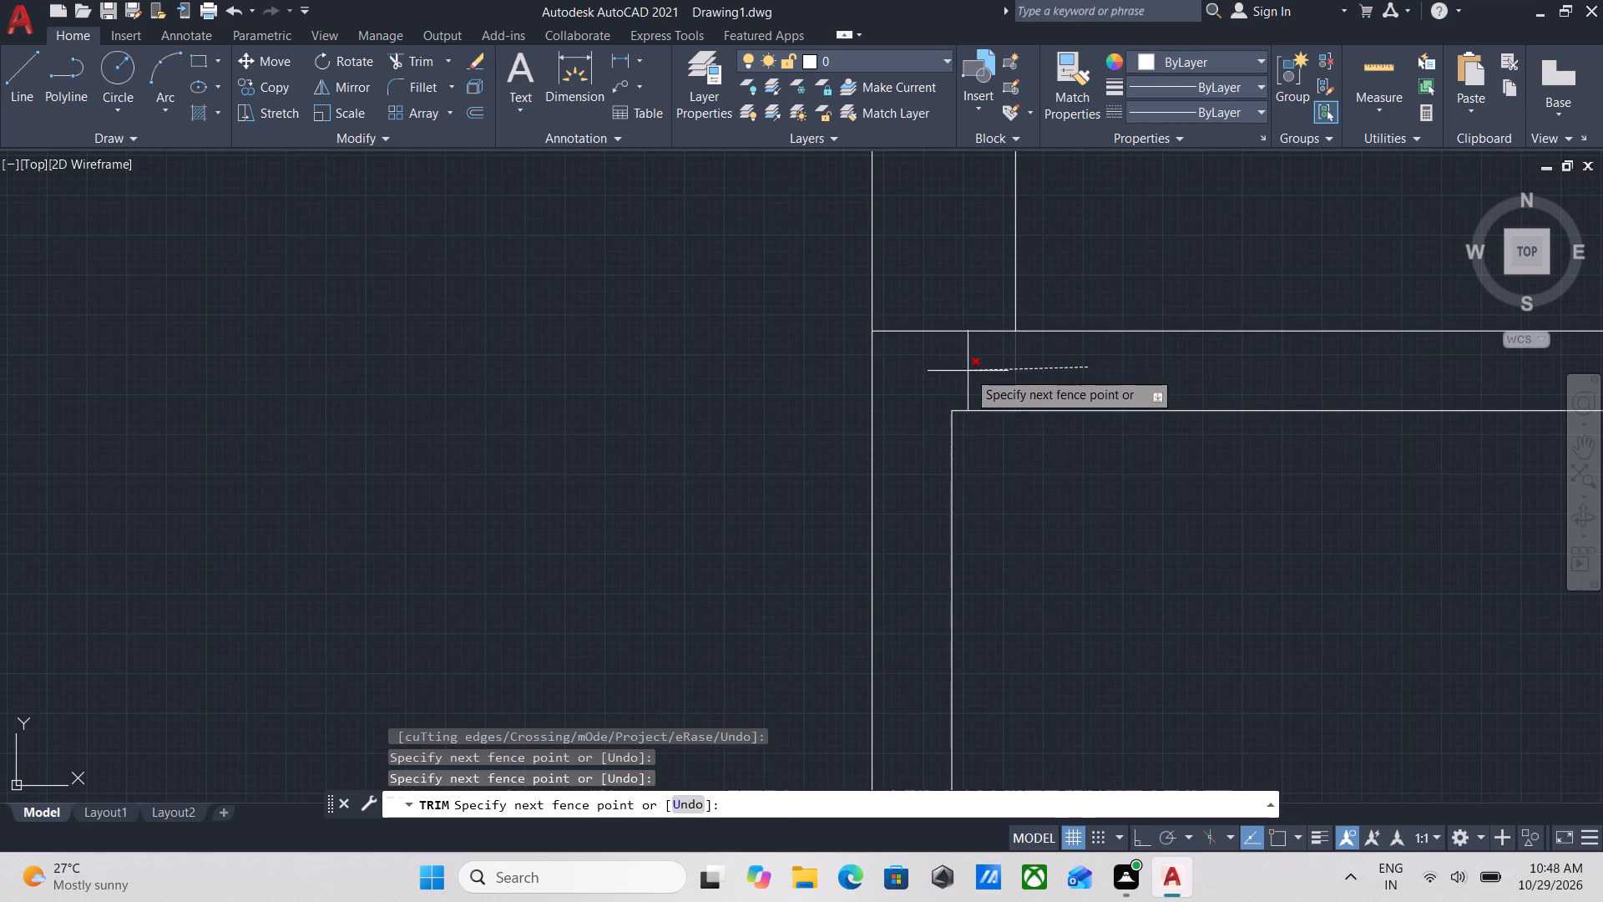
{"action": "left_click", "coordinate": [939, 353]}
{"action": "left_click", "coordinate": [920, 267]}
{"action": "scroll", "coordinate": [928, 279], "scroll_direction": "down", "scroll_amount": 2}
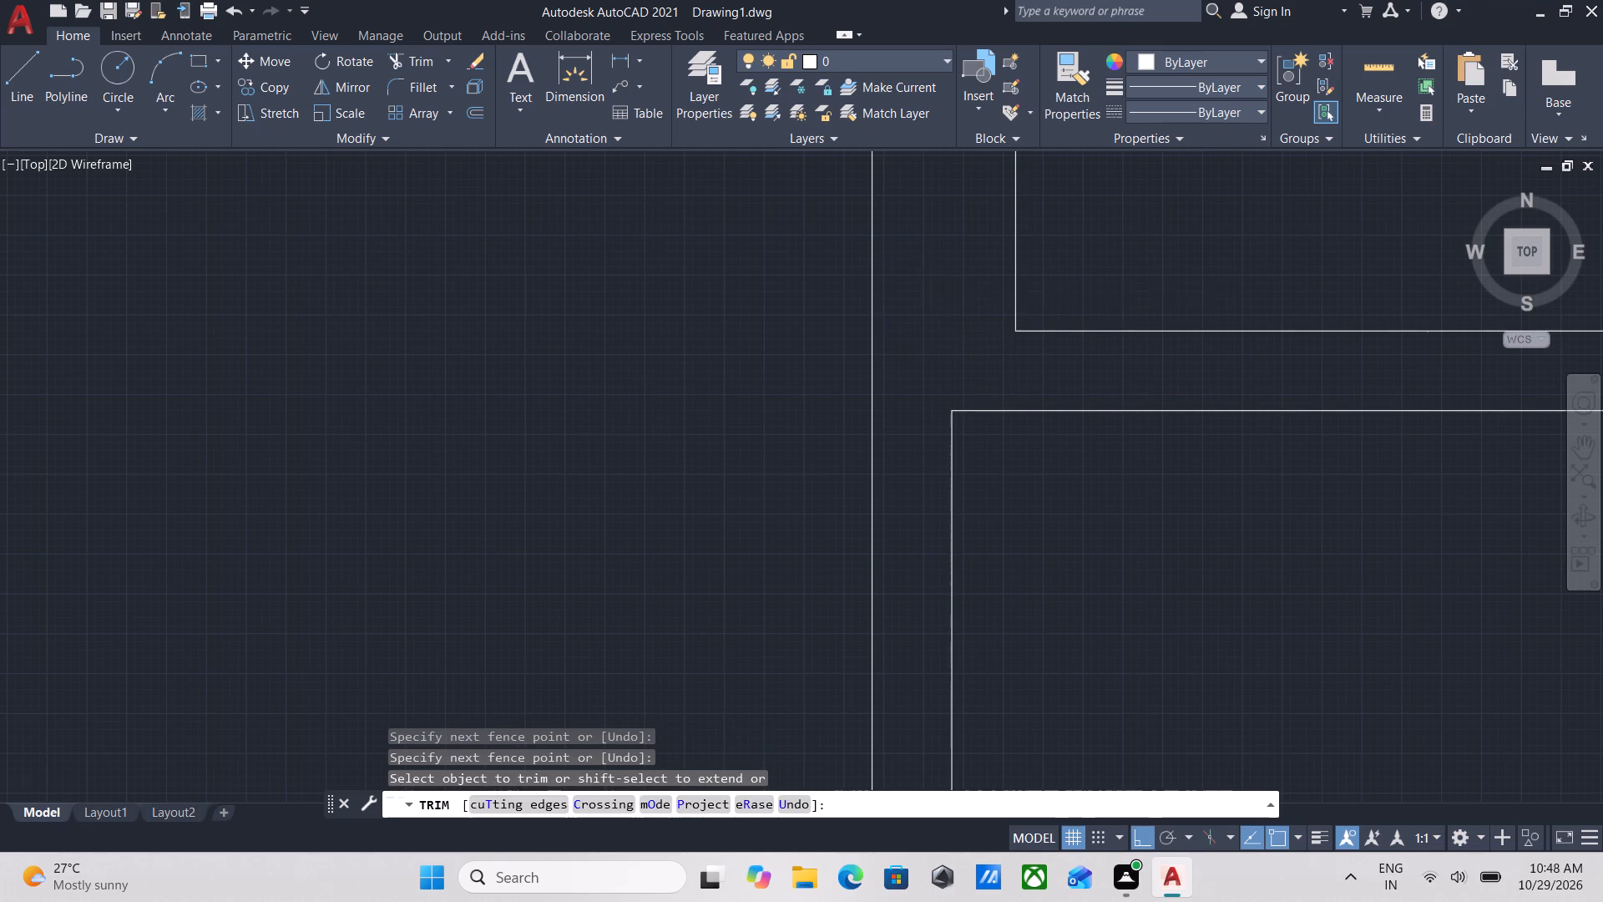
{"action": "key", "text": "Escape"}
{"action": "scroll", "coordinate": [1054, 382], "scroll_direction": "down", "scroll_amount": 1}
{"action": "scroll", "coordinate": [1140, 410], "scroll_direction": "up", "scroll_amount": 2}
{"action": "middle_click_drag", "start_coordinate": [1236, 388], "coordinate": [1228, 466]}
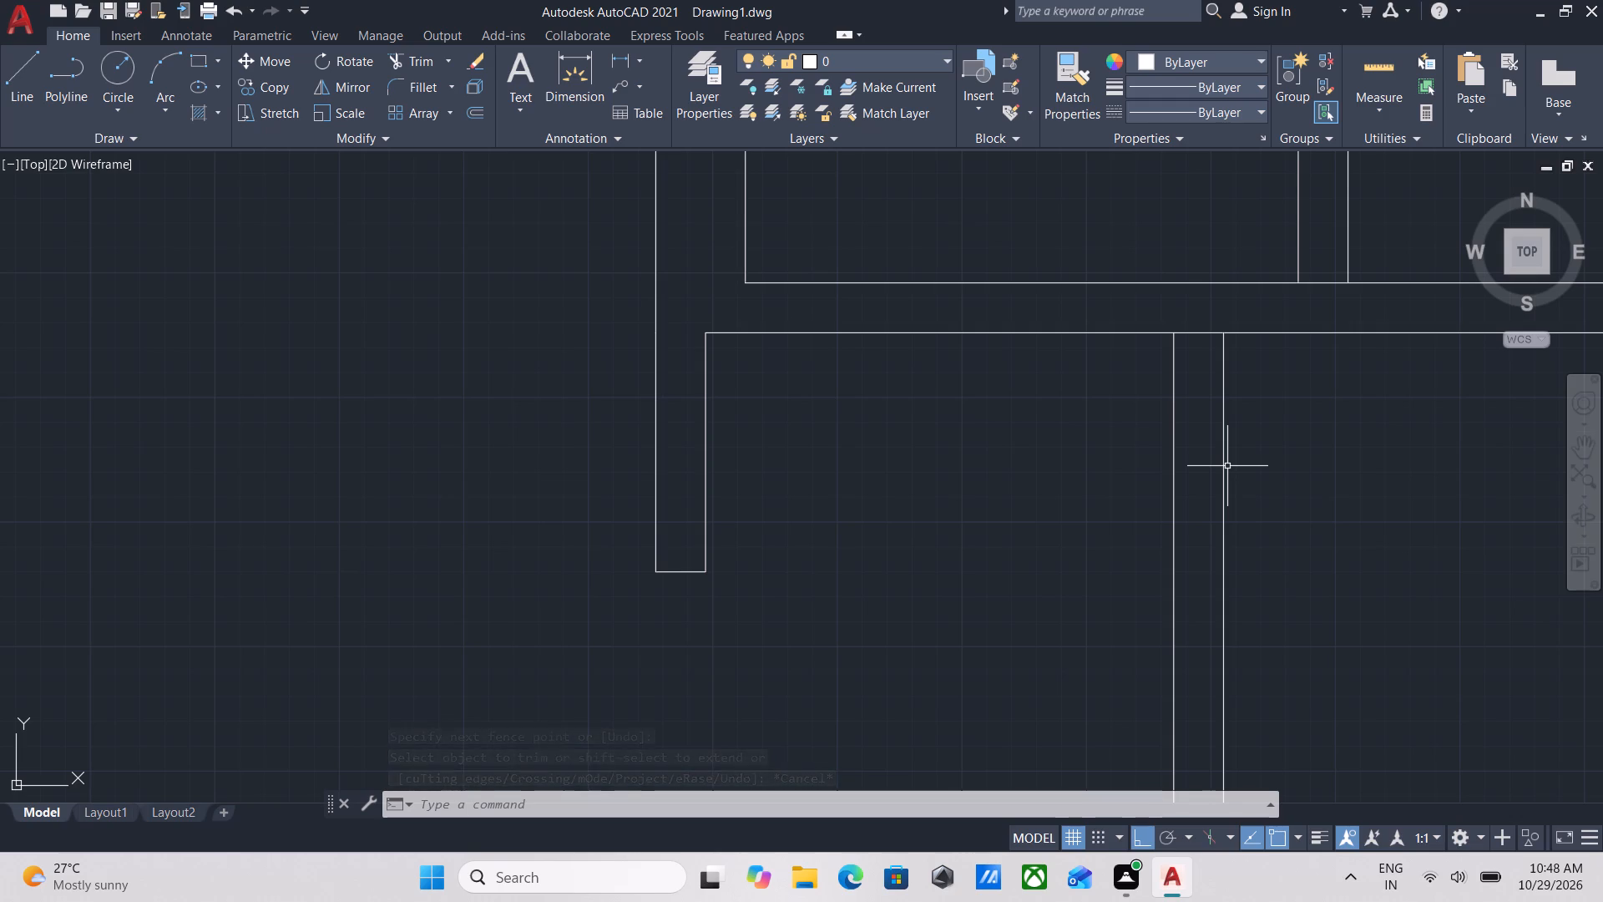
Trim the cross partition's south line where the 5" vertical partition meets it, opening the junction between the partition faces.
{"action": "scroll", "coordinate": [1254, 478], "scroll_direction": "down", "scroll_amount": 2}
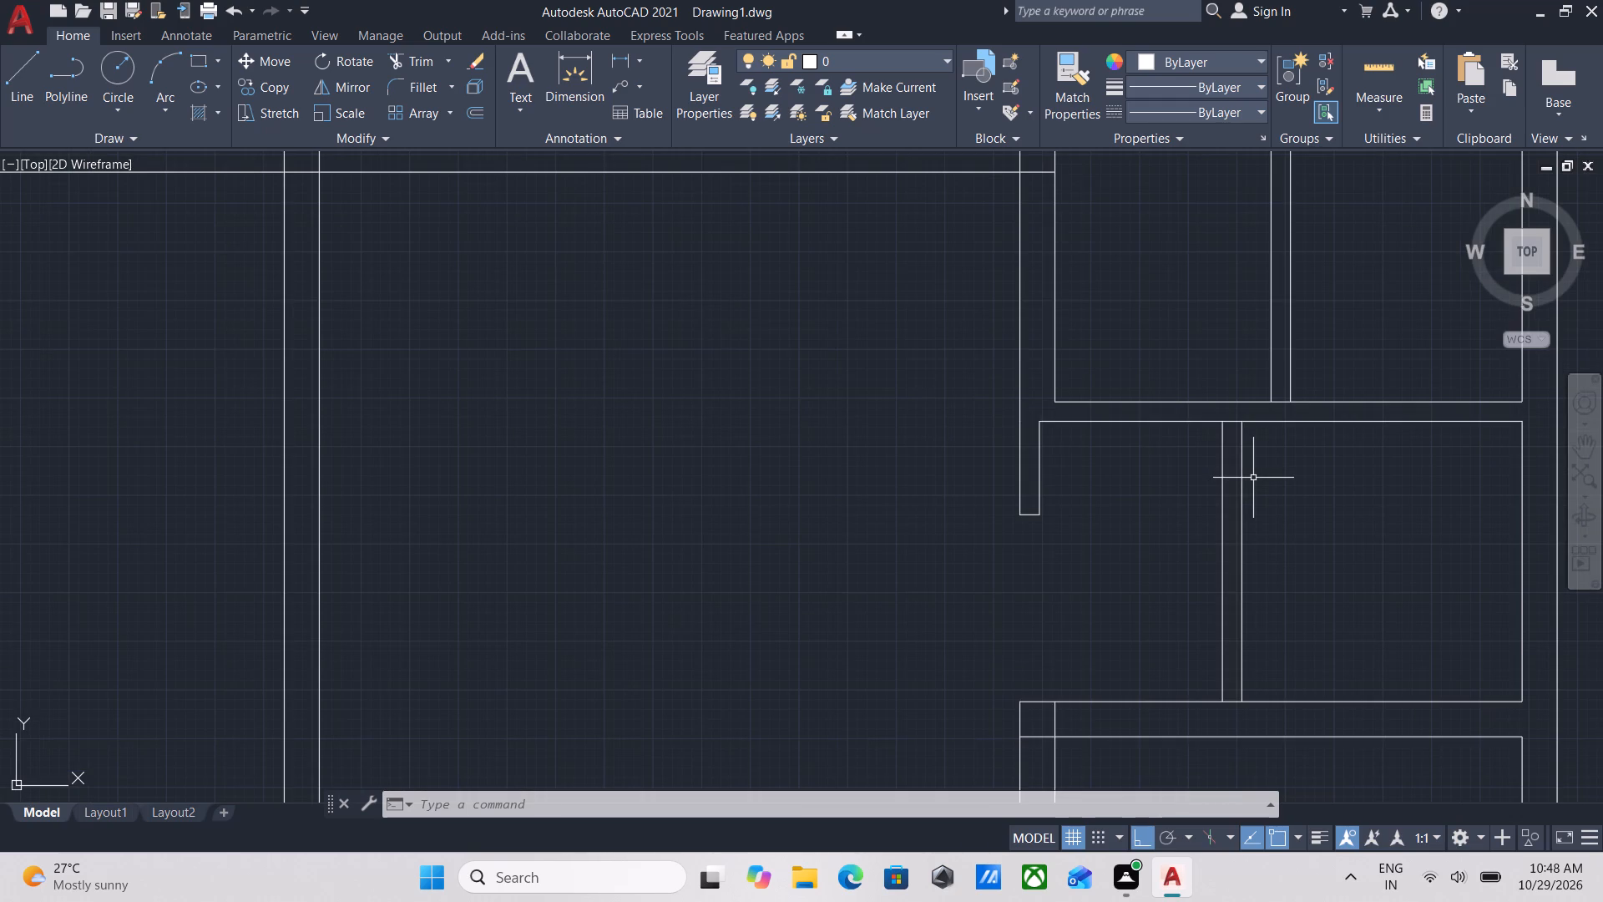
{"action": "scroll", "coordinate": [1248, 474], "scroll_direction": "up", "scroll_amount": 1}
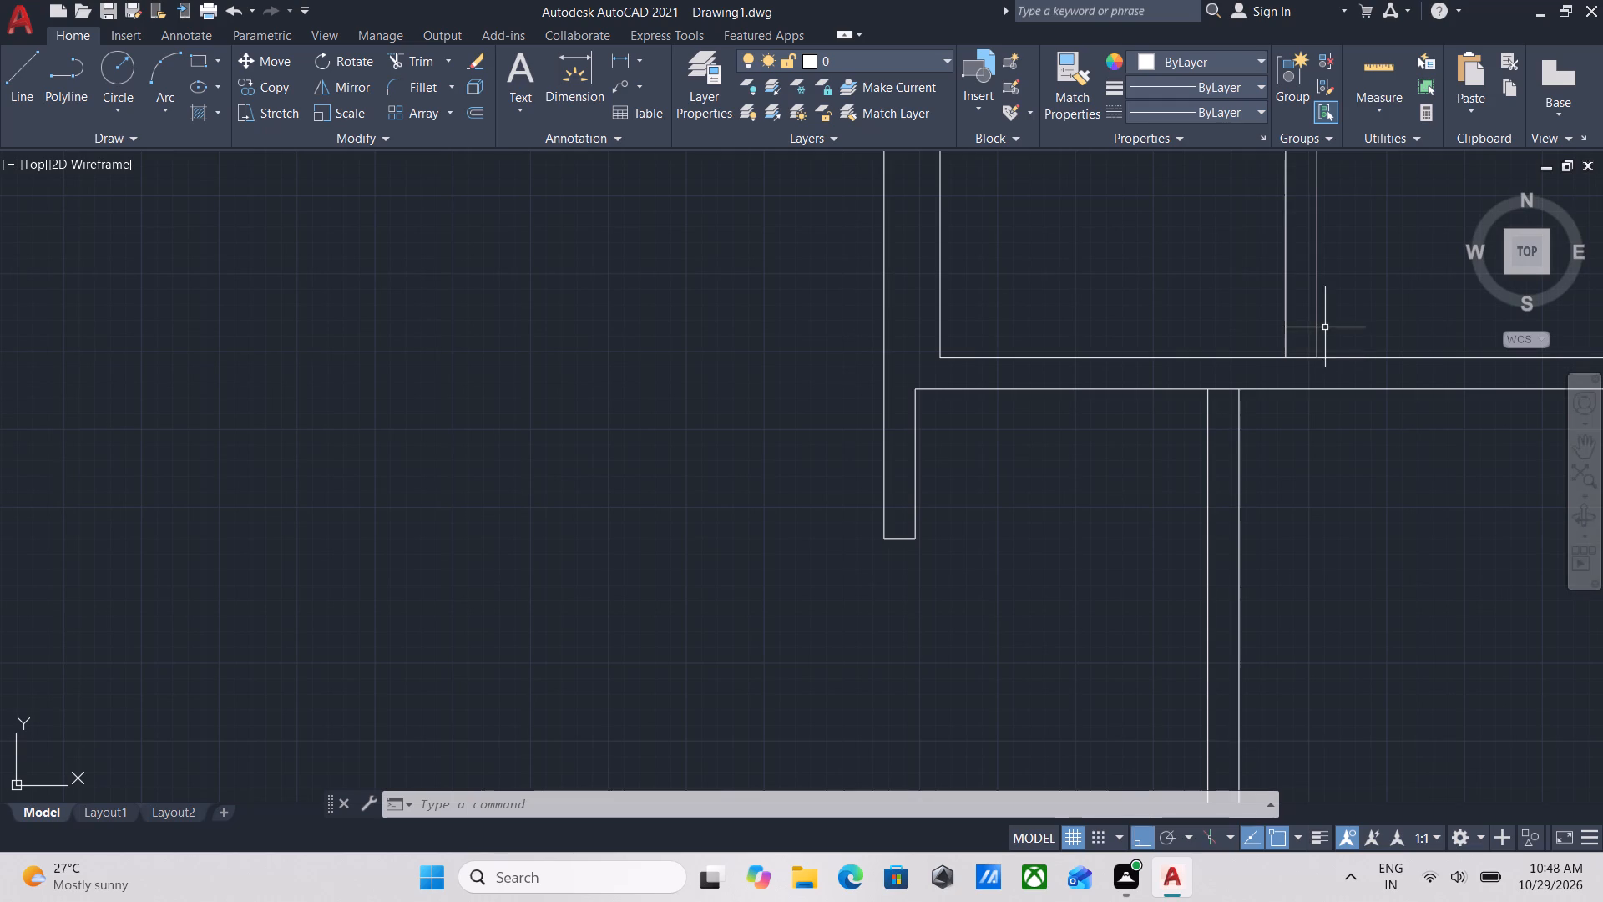
{"action": "scroll", "coordinate": [1231, 346], "scroll_direction": "down", "scroll_amount": 1}
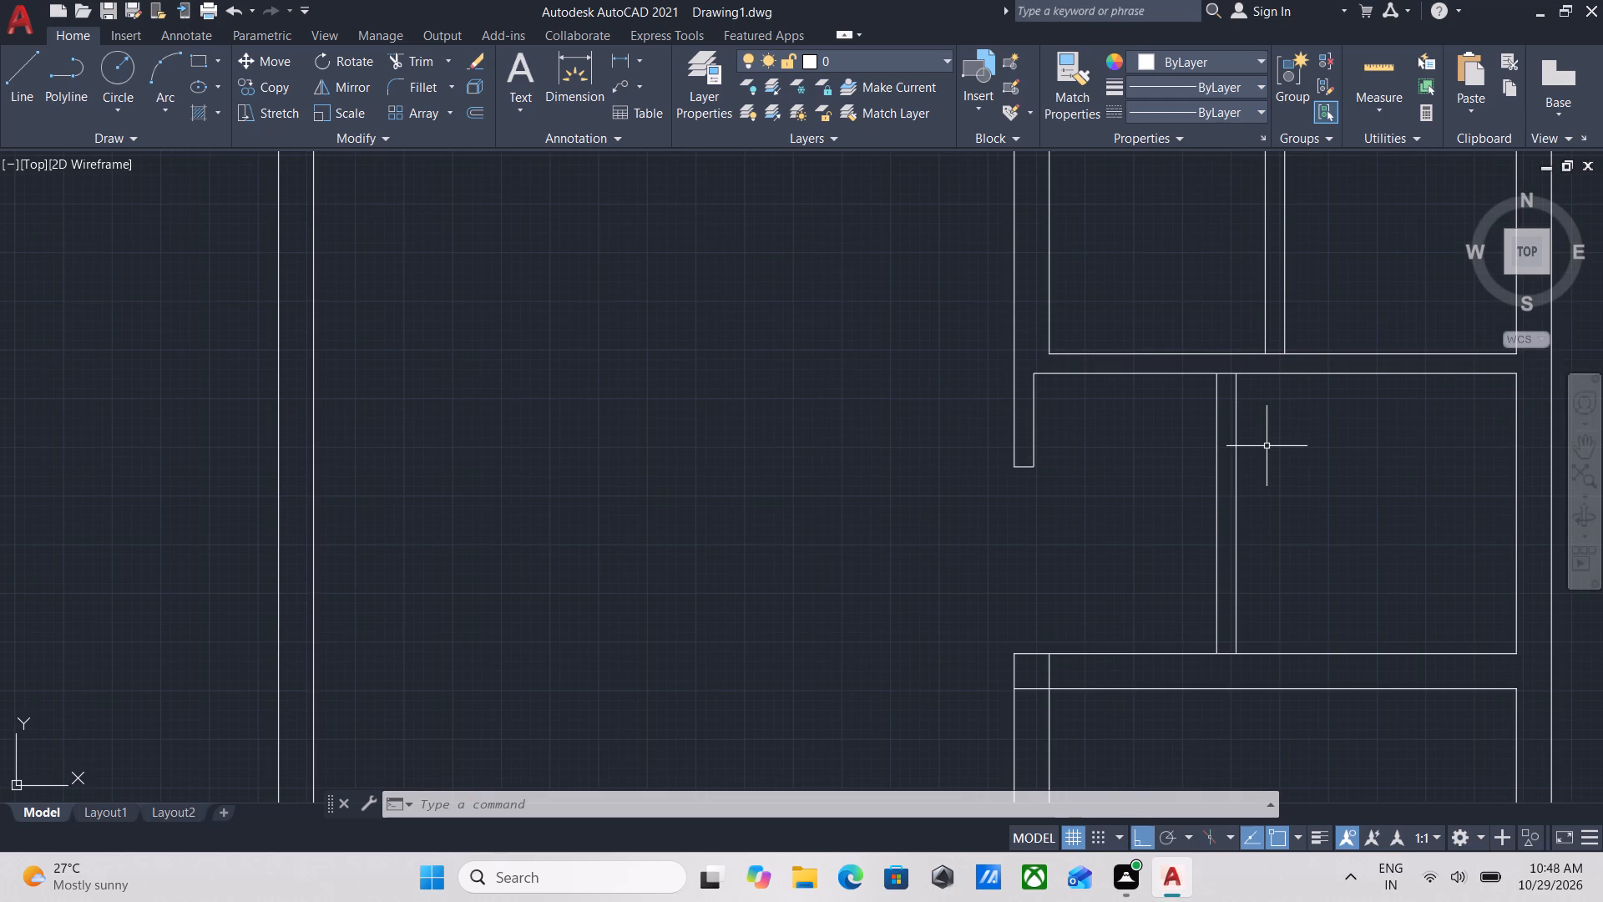
{"action": "scroll", "coordinate": [1228, 442], "scroll_direction": "up", "scroll_amount": 1}
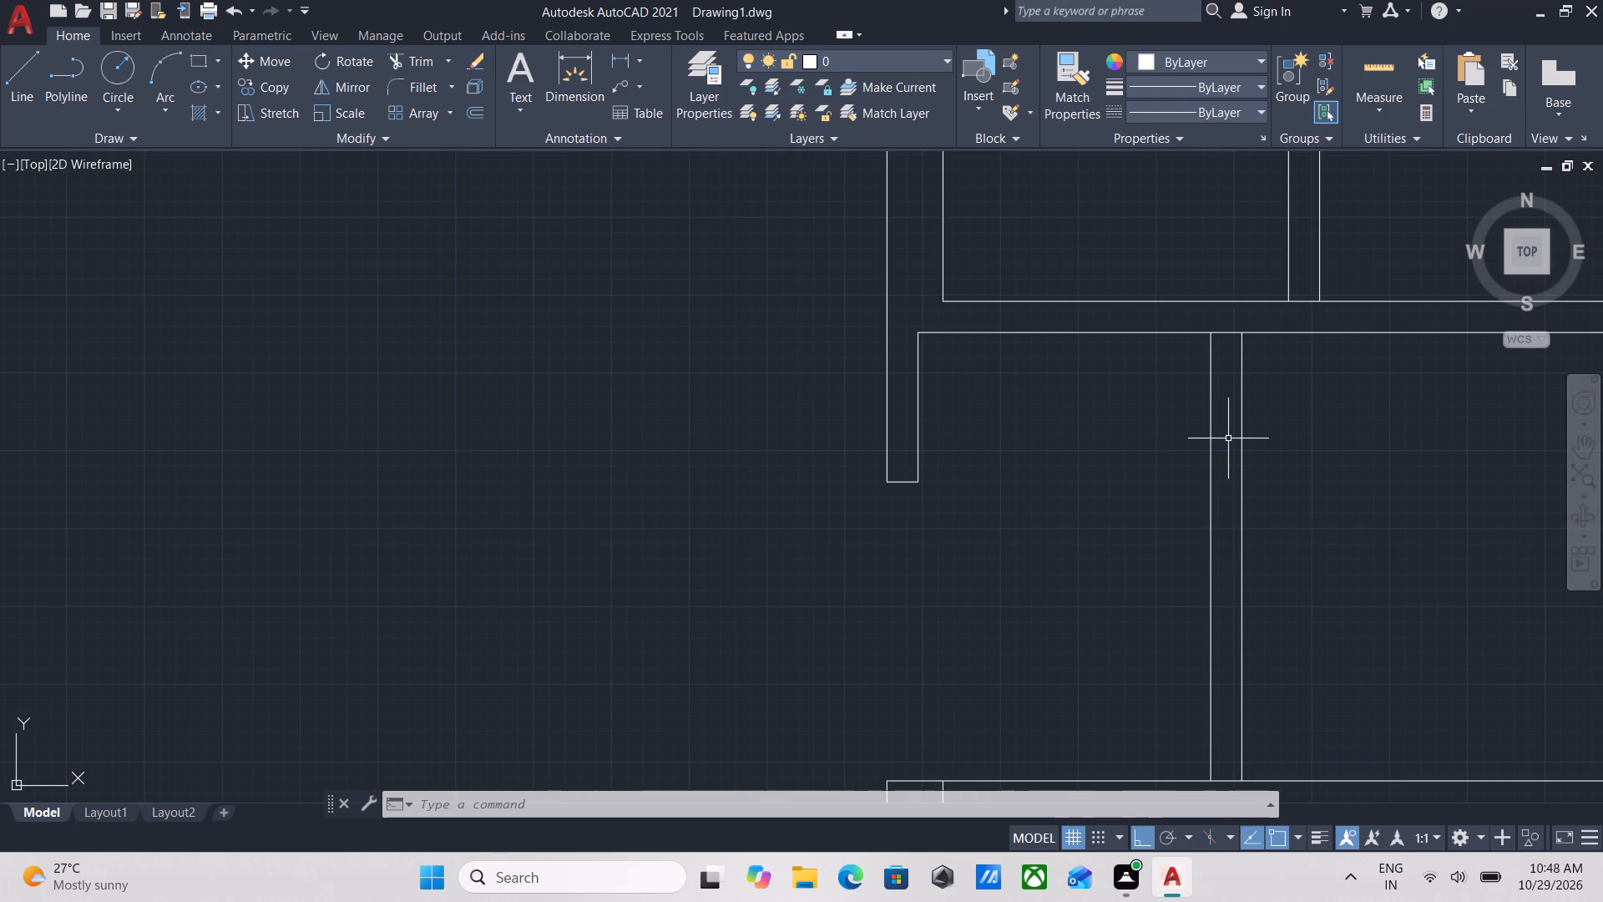
{"action": "scroll", "coordinate": [1228, 438], "scroll_direction": "up", "scroll_amount": 1}
{"action": "middle_click_drag", "start_coordinate": [1226, 435], "coordinate": [1221, 460]}
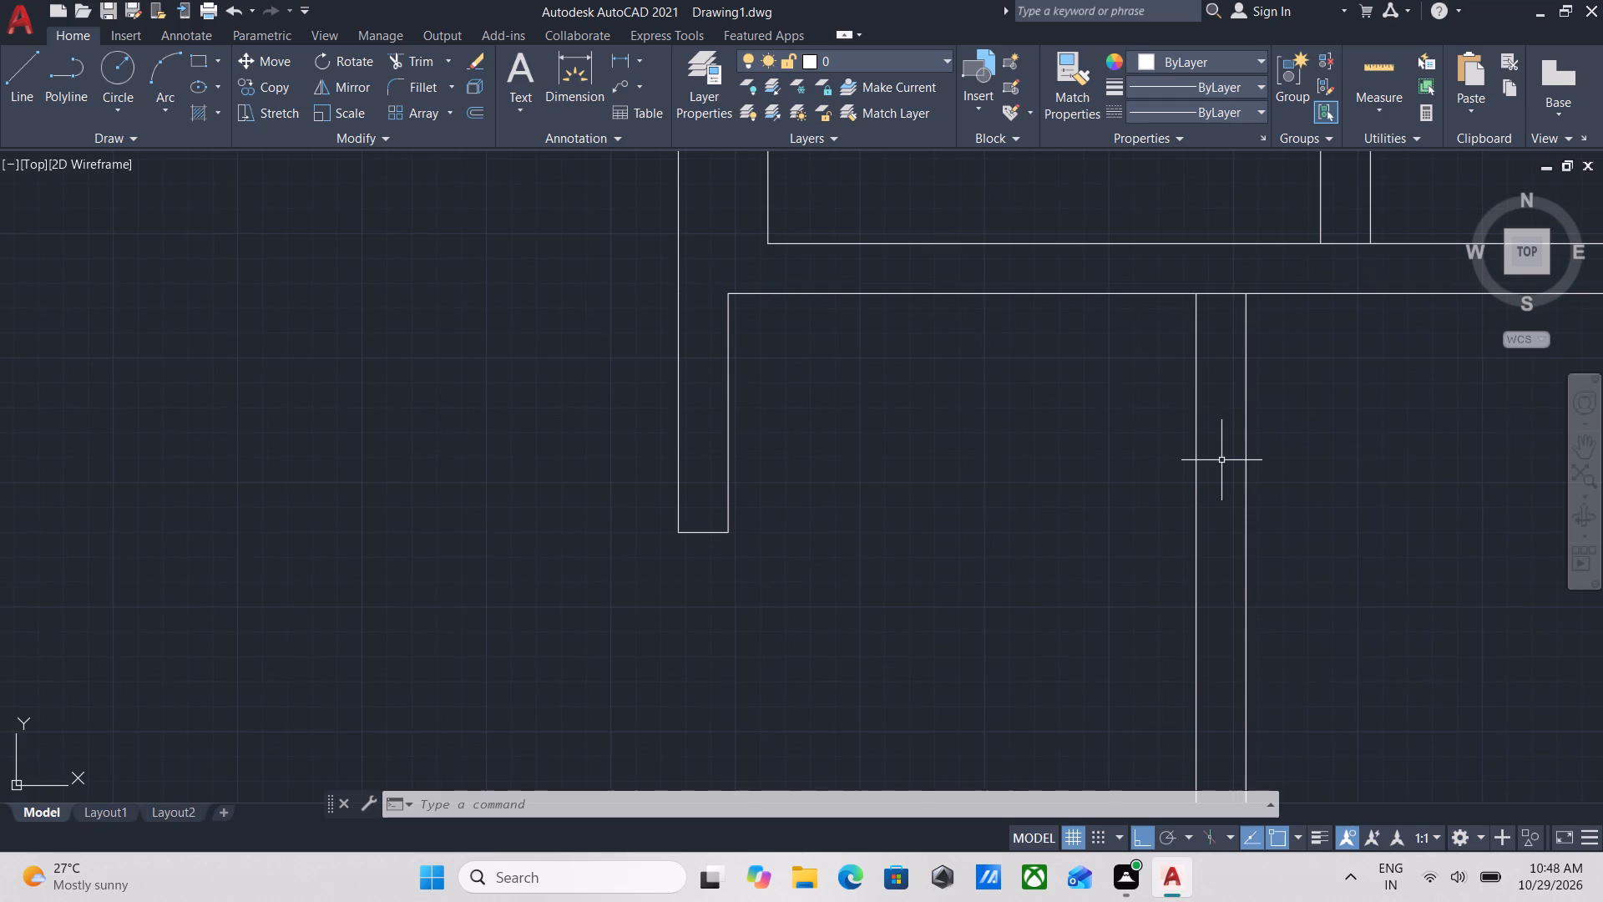
{"action": "type", "text": "tr"}
{"action": "key", "text": "Return"}
{"action": "scroll", "coordinate": [1182, 302], "scroll_direction": "up", "scroll_amount": 1}
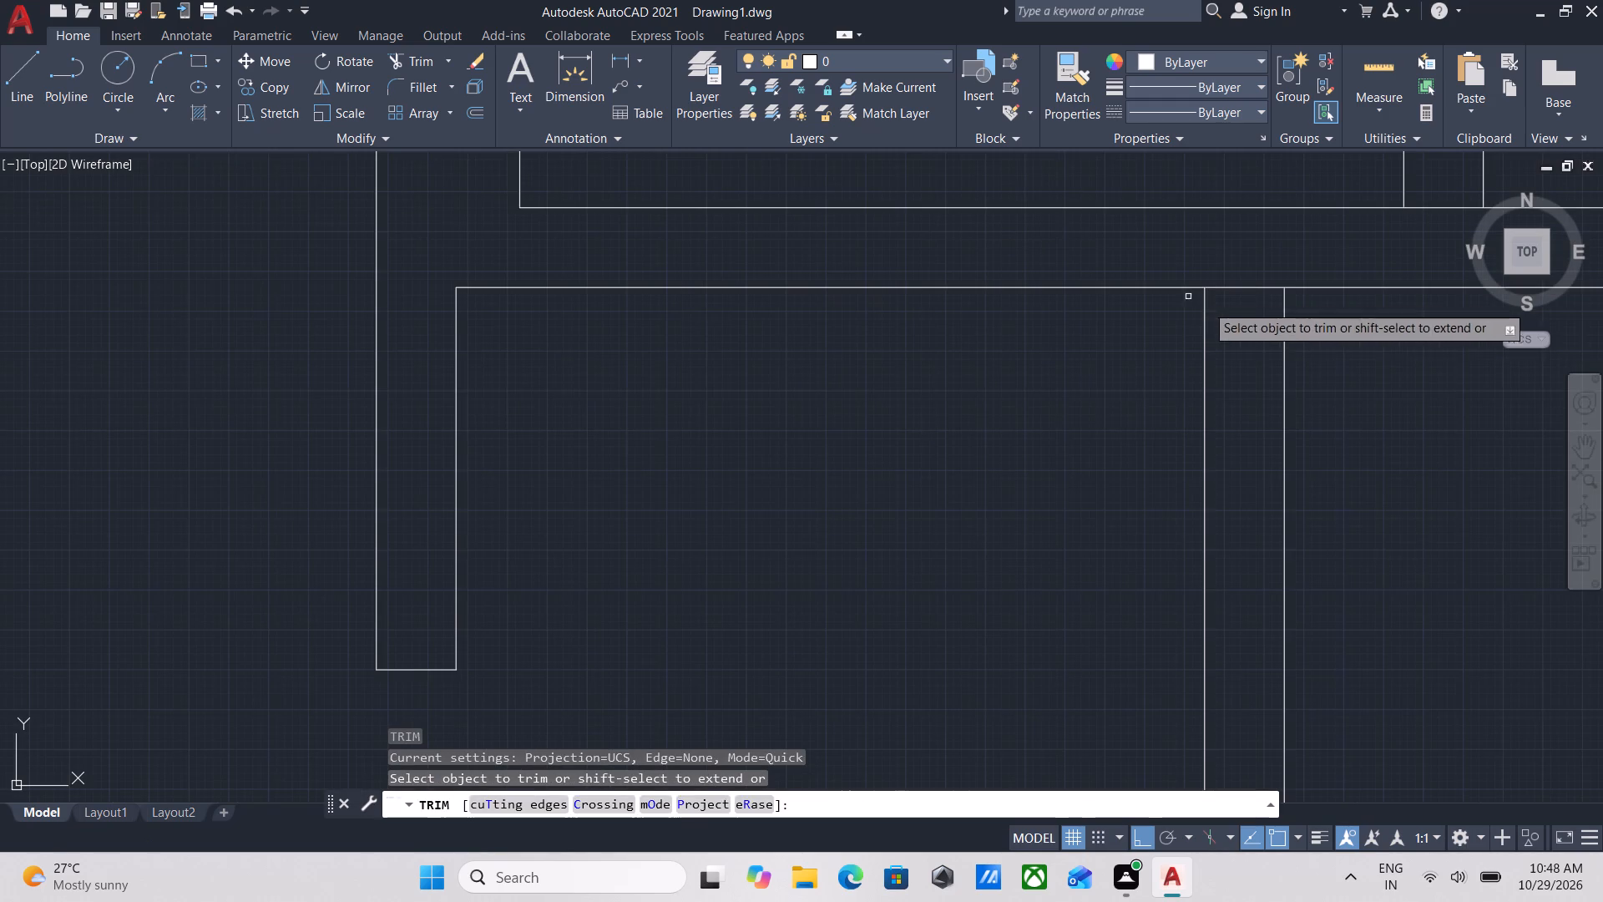
{"action": "left_click", "coordinate": [1247, 304]}
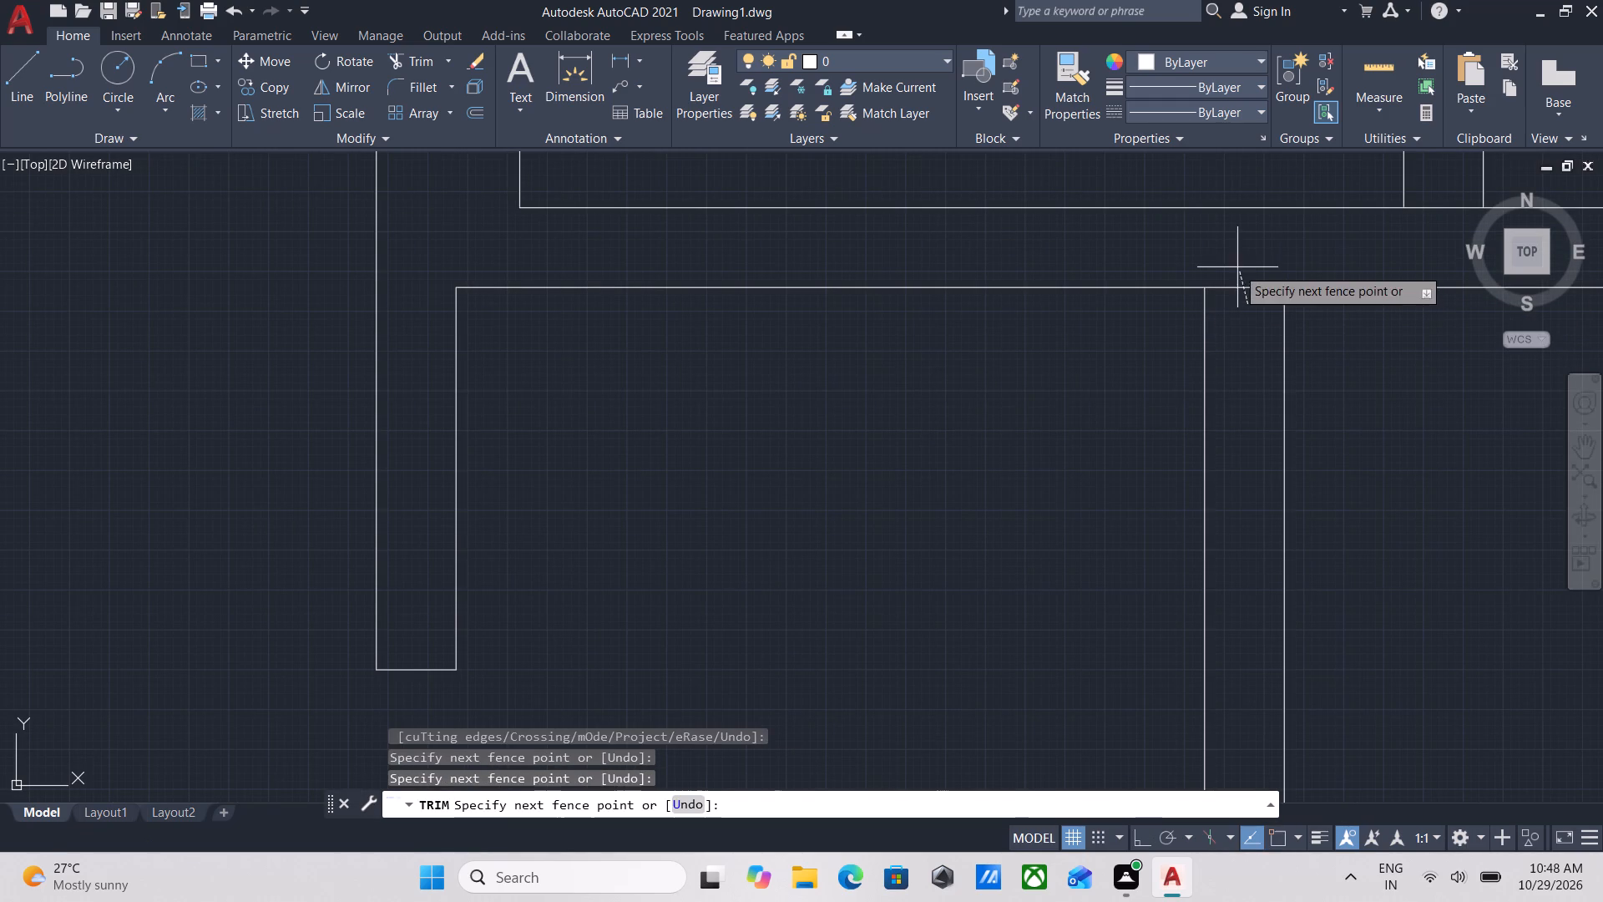
{"action": "left_click", "coordinate": [1233, 263]}
{"action": "key", "text": "Escape"}
Draw a horizontal line from the 5" stub's southeast corner east to the west face of the vertical partition.
{"action": "scroll", "coordinate": [1173, 289], "scroll_direction": "down", "scroll_amount": 3}
{"action": "middle_click_drag", "start_coordinate": [1078, 308], "coordinate": [1153, 315]}
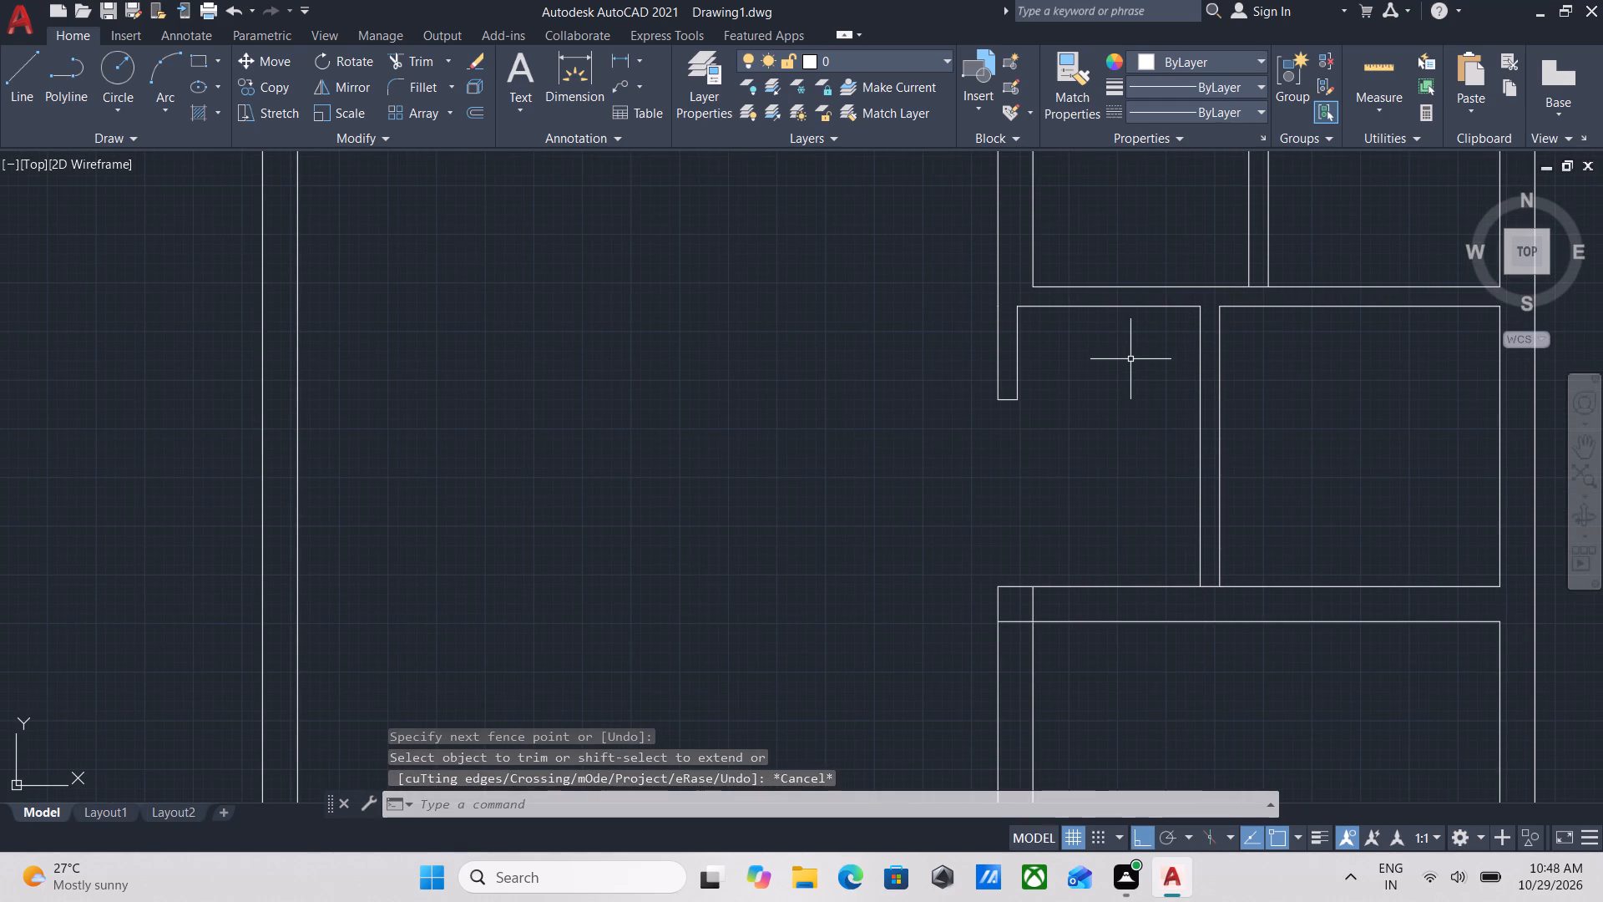
{"action": "key", "text": "l"}
{"action": "key", "text": "Return"}
{"action": "scroll", "coordinate": [1113, 372], "scroll_direction": "up", "scroll_amount": 2}
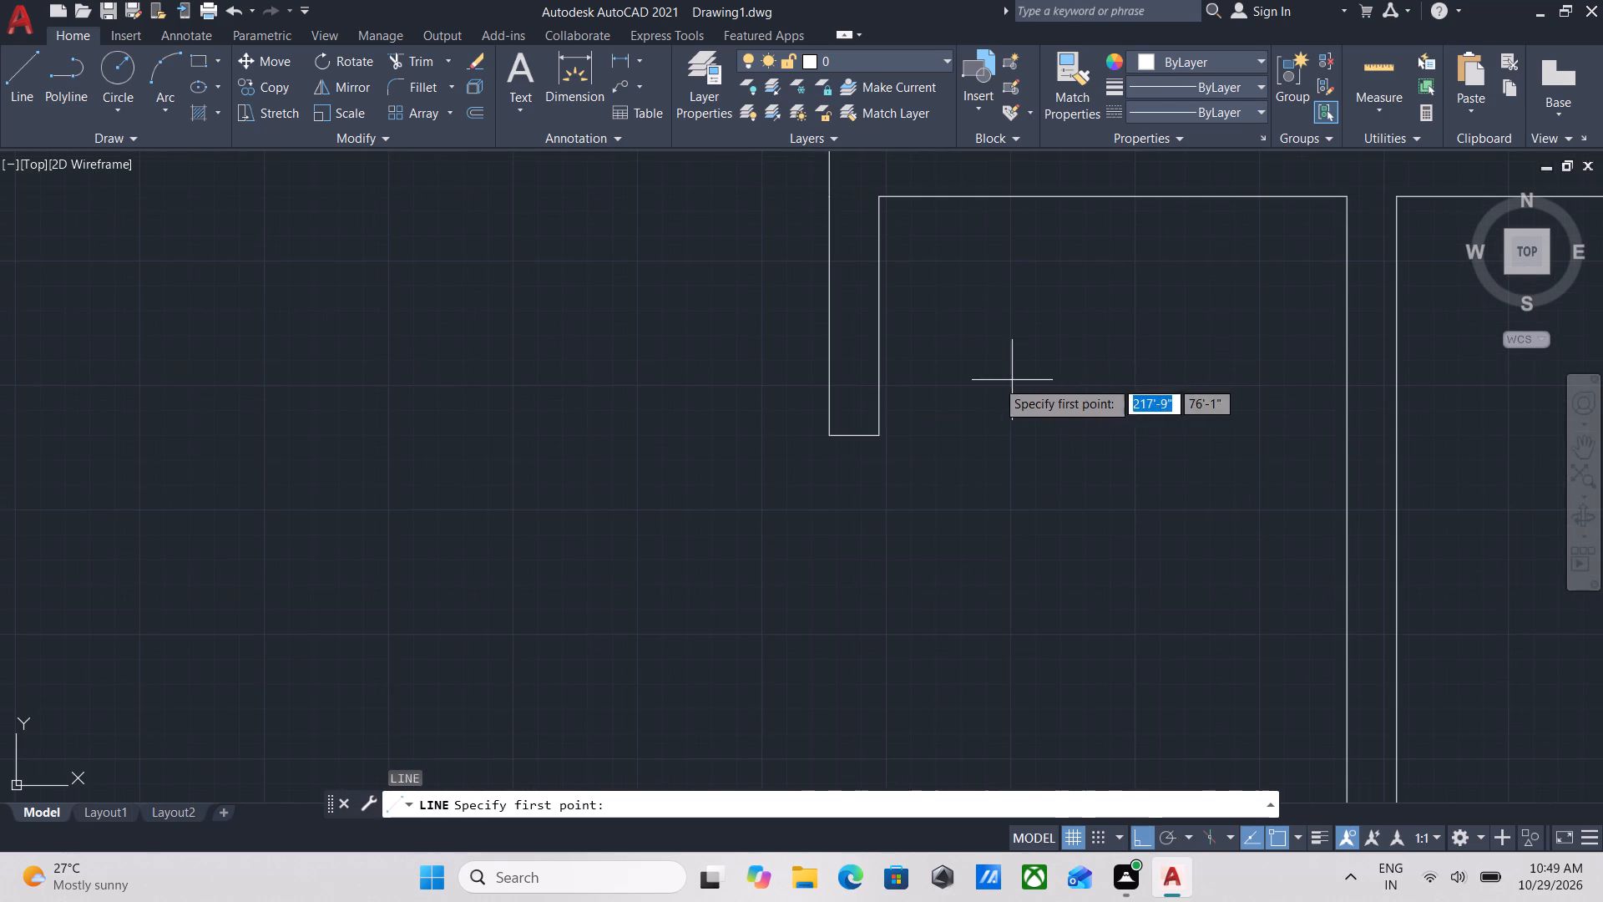
{"action": "left_click", "coordinate": [880, 440]}
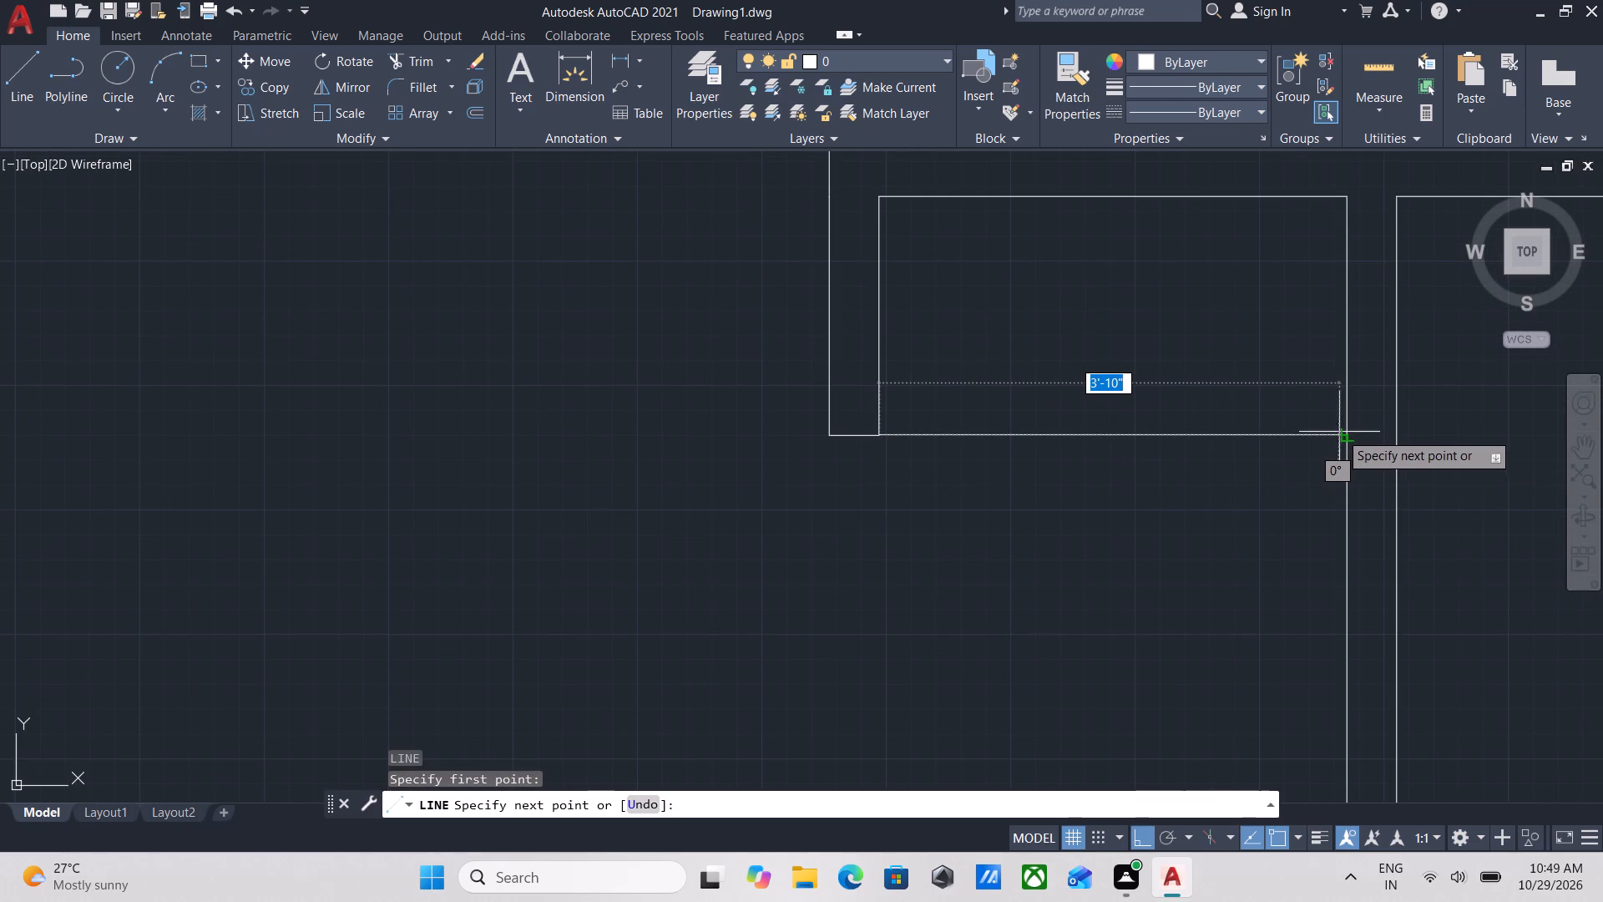
{"action": "left_click", "coordinate": [1344, 432]}
{"action": "key", "text": "Escape"}
Trim the overlapping wall lines at the corner where the 9" cross wall meets the short wall running south to the stub.
{"action": "scroll", "coordinate": [1344, 432], "scroll_direction": "down", "scroll_amount": 3}
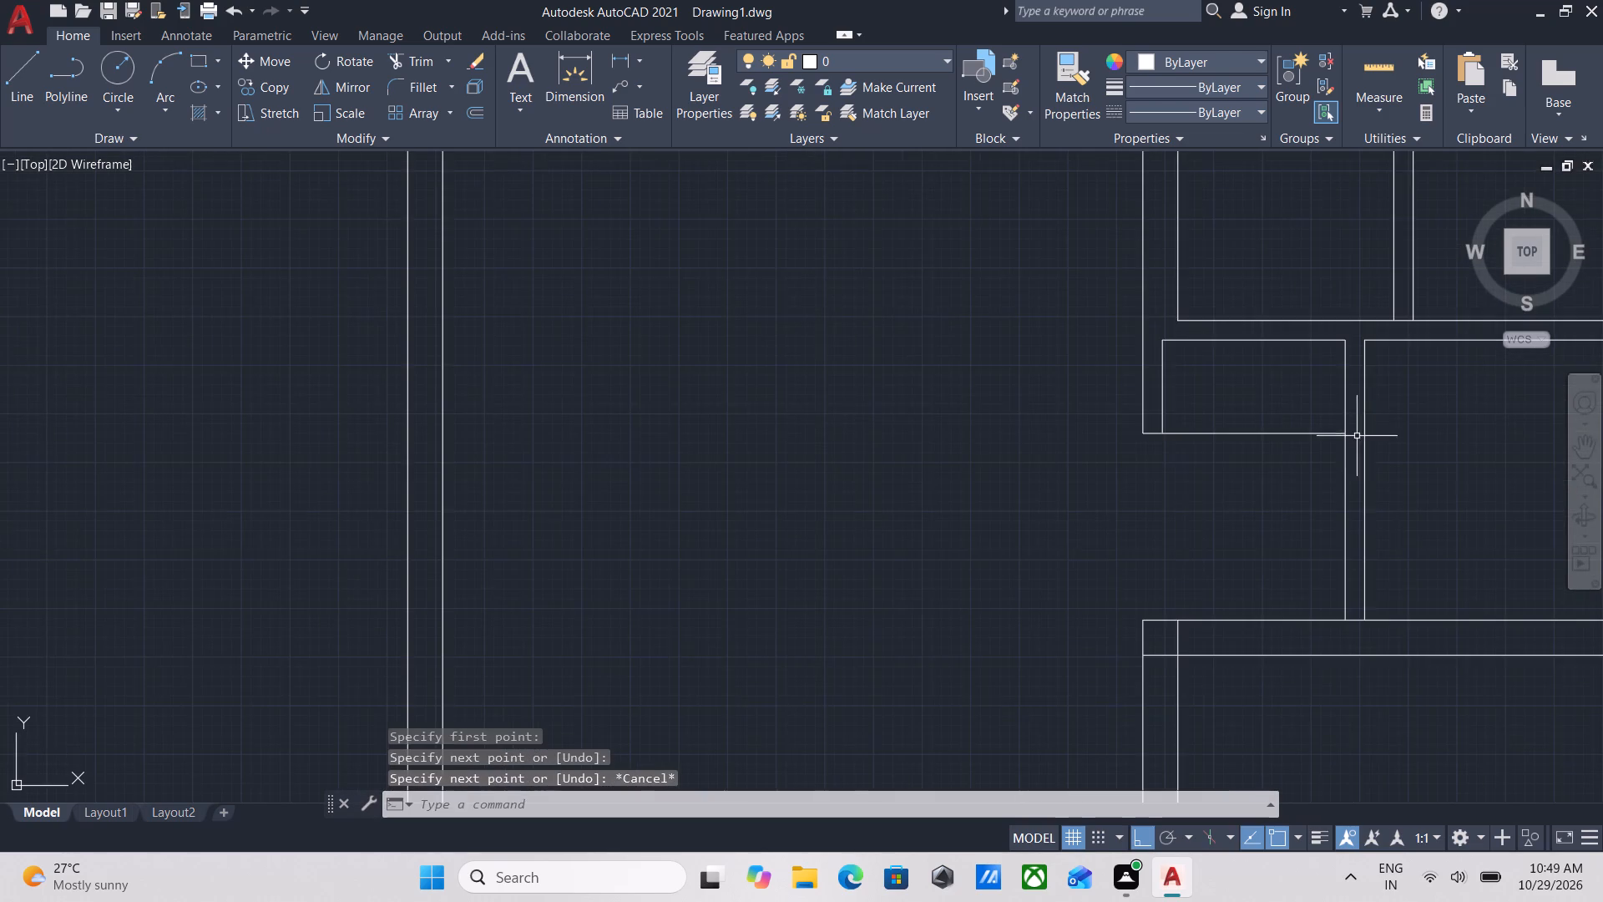
{"action": "scroll", "coordinate": [1370, 433], "scroll_direction": "down", "scroll_amount": 2}
{"action": "middle_click_drag", "start_coordinate": [1370, 433], "coordinate": [1351, 413]}
{"action": "scroll", "coordinate": [1316, 463], "scroll_direction": "up", "scroll_amount": 3}
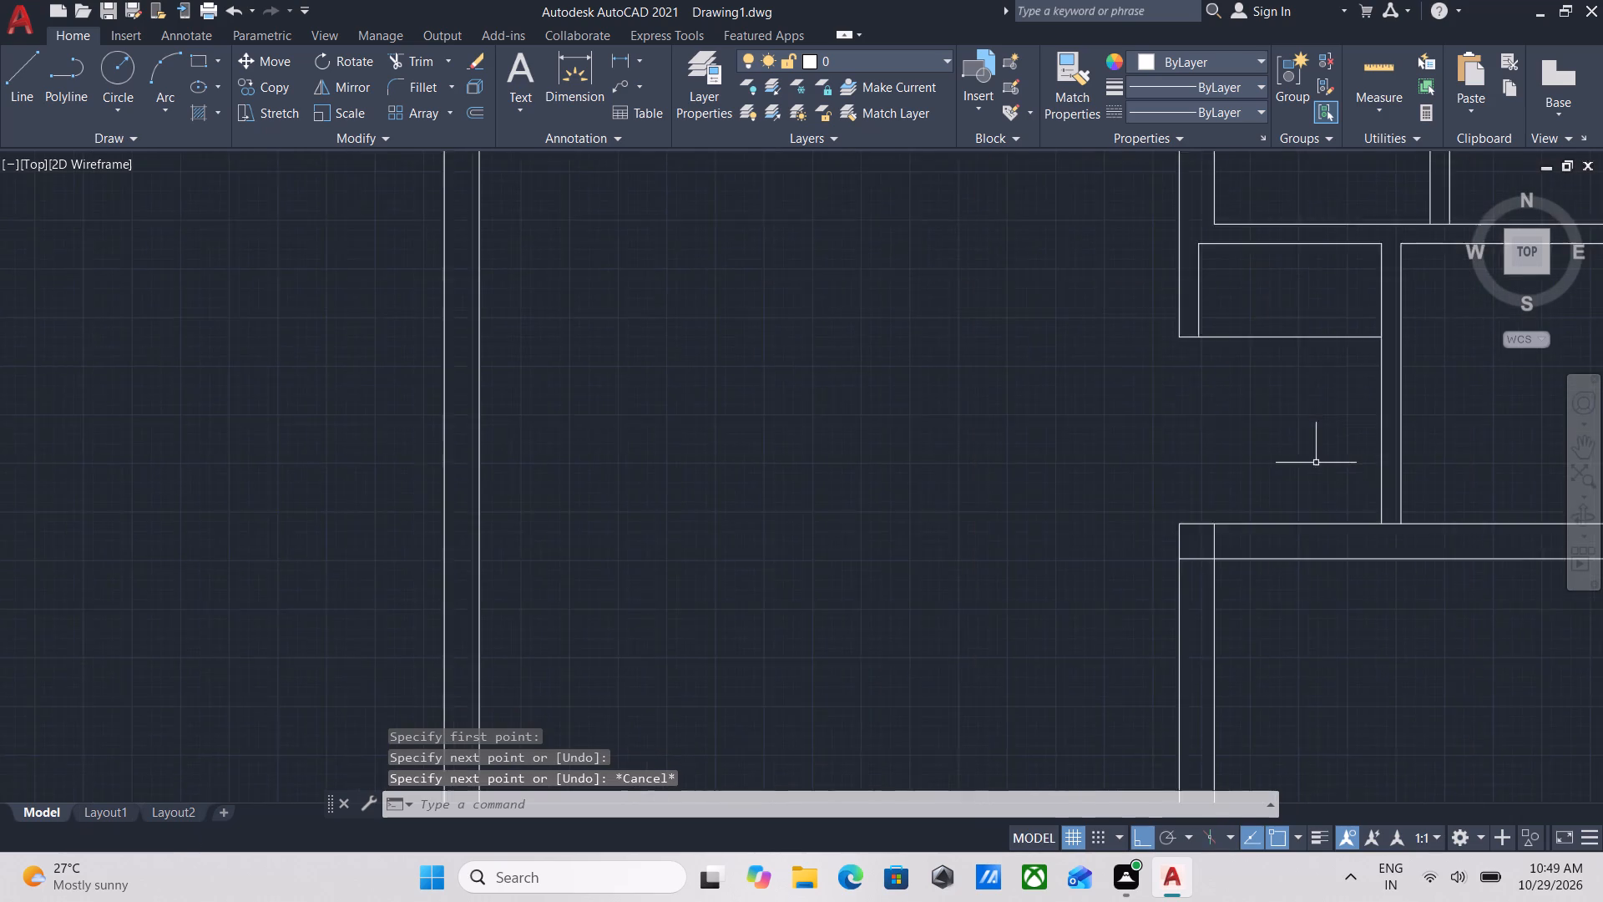
{"action": "scroll", "coordinate": [1312, 460], "scroll_direction": "down", "scroll_amount": 5}
{"action": "middle_click_drag", "start_coordinate": [1312, 460], "coordinate": [1458, 474]}
{"action": "scroll", "coordinate": [1457, 474], "scroll_direction": "up", "scroll_amount": 1}
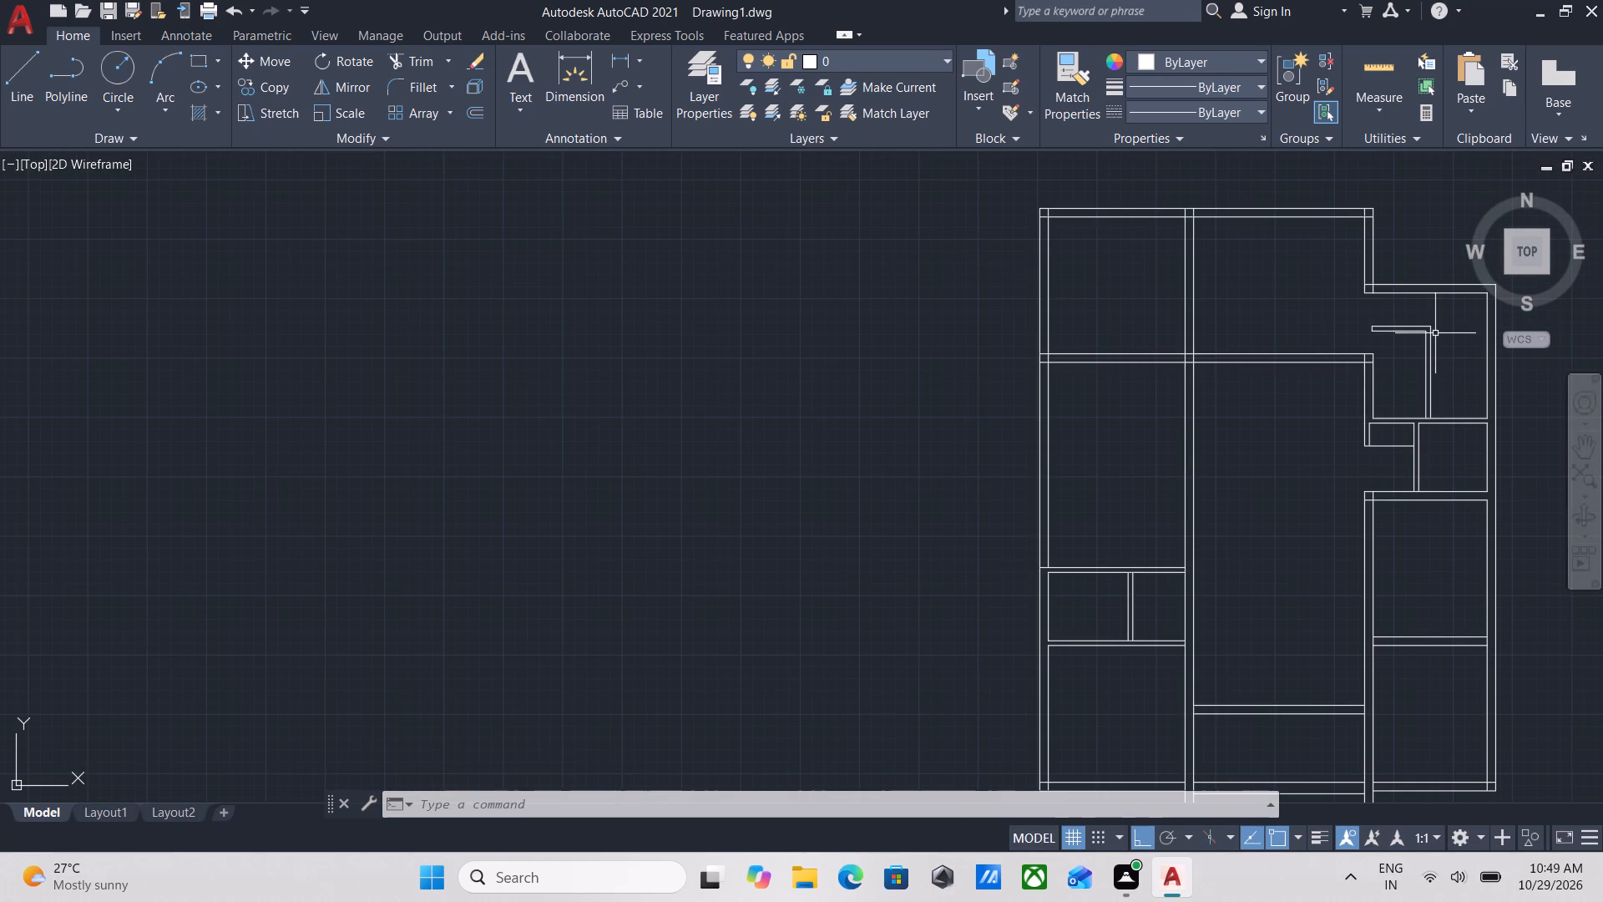
{"action": "scroll", "coordinate": [1435, 333], "scroll_direction": "up", "scroll_amount": 2}
{"action": "scroll", "coordinate": [1146, 456], "scroll_direction": "down", "scroll_amount": 1}
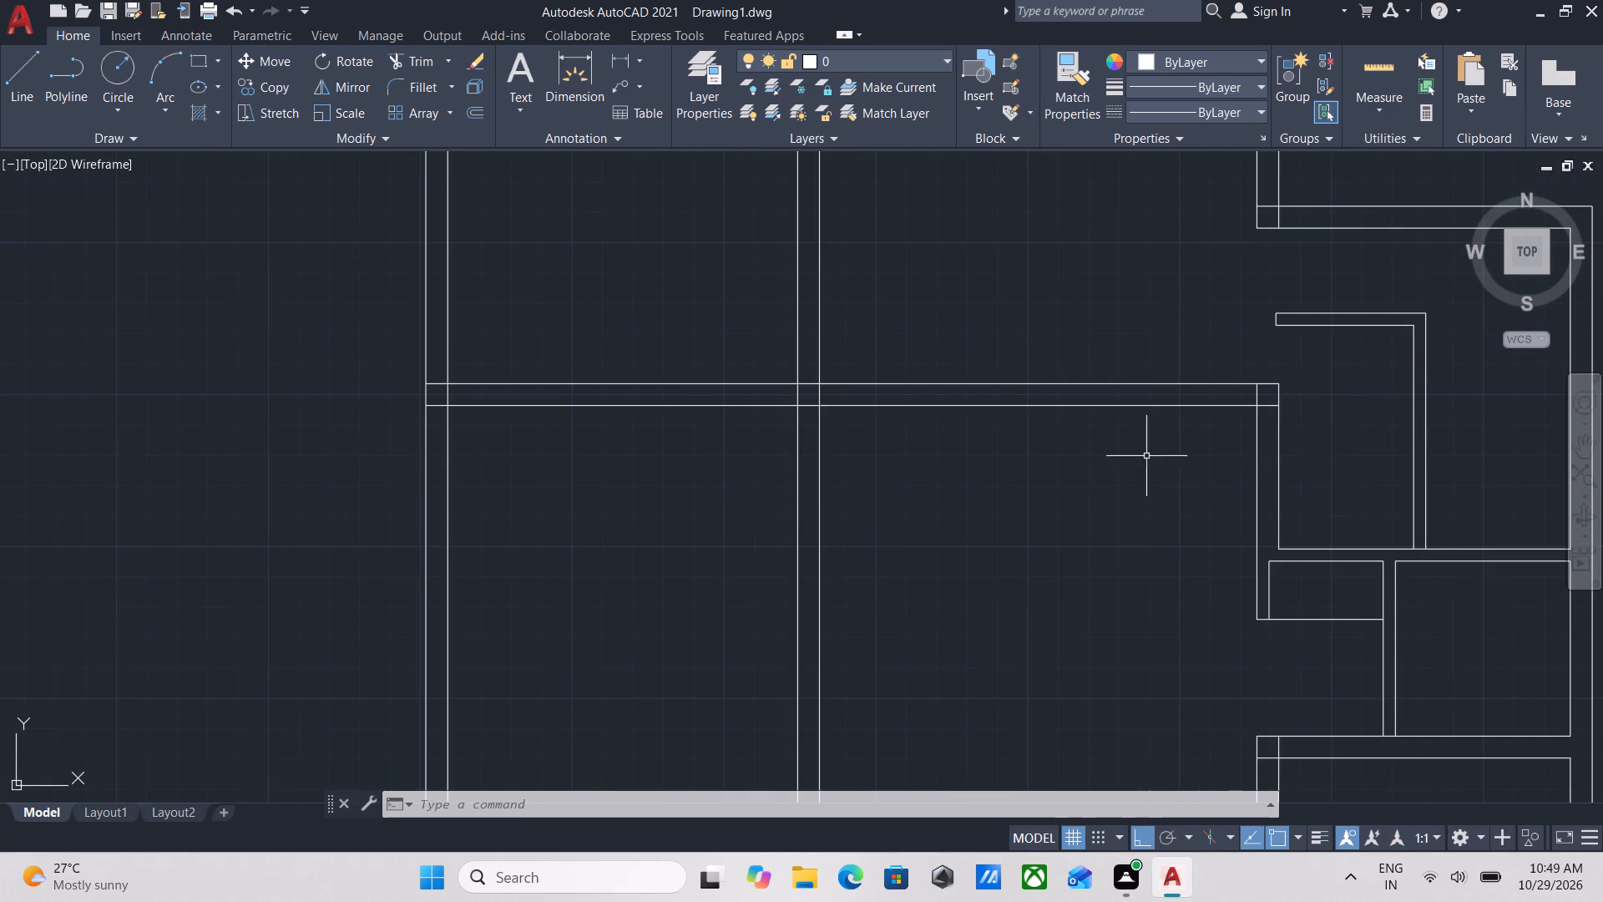
{"action": "middle_click_drag", "start_coordinate": [1151, 464], "coordinate": [1177, 515]}
{"action": "type", "text": "tr"}
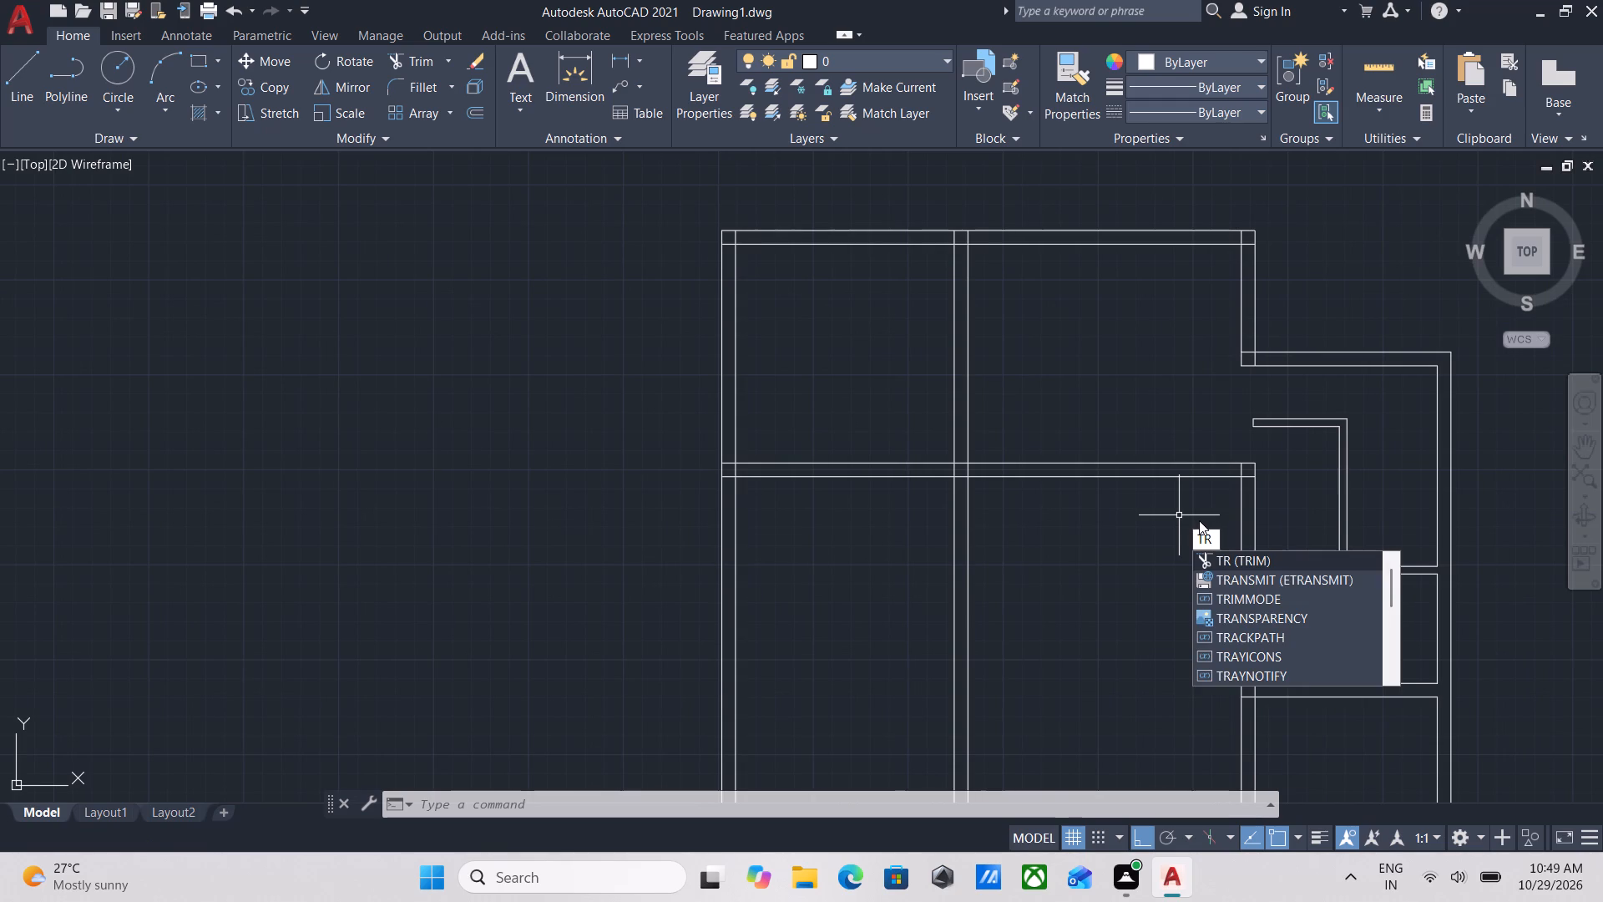
{"action": "key", "text": "Return"}
{"action": "scroll", "coordinate": [1298, 534], "scroll_direction": "up", "scroll_amount": 3}
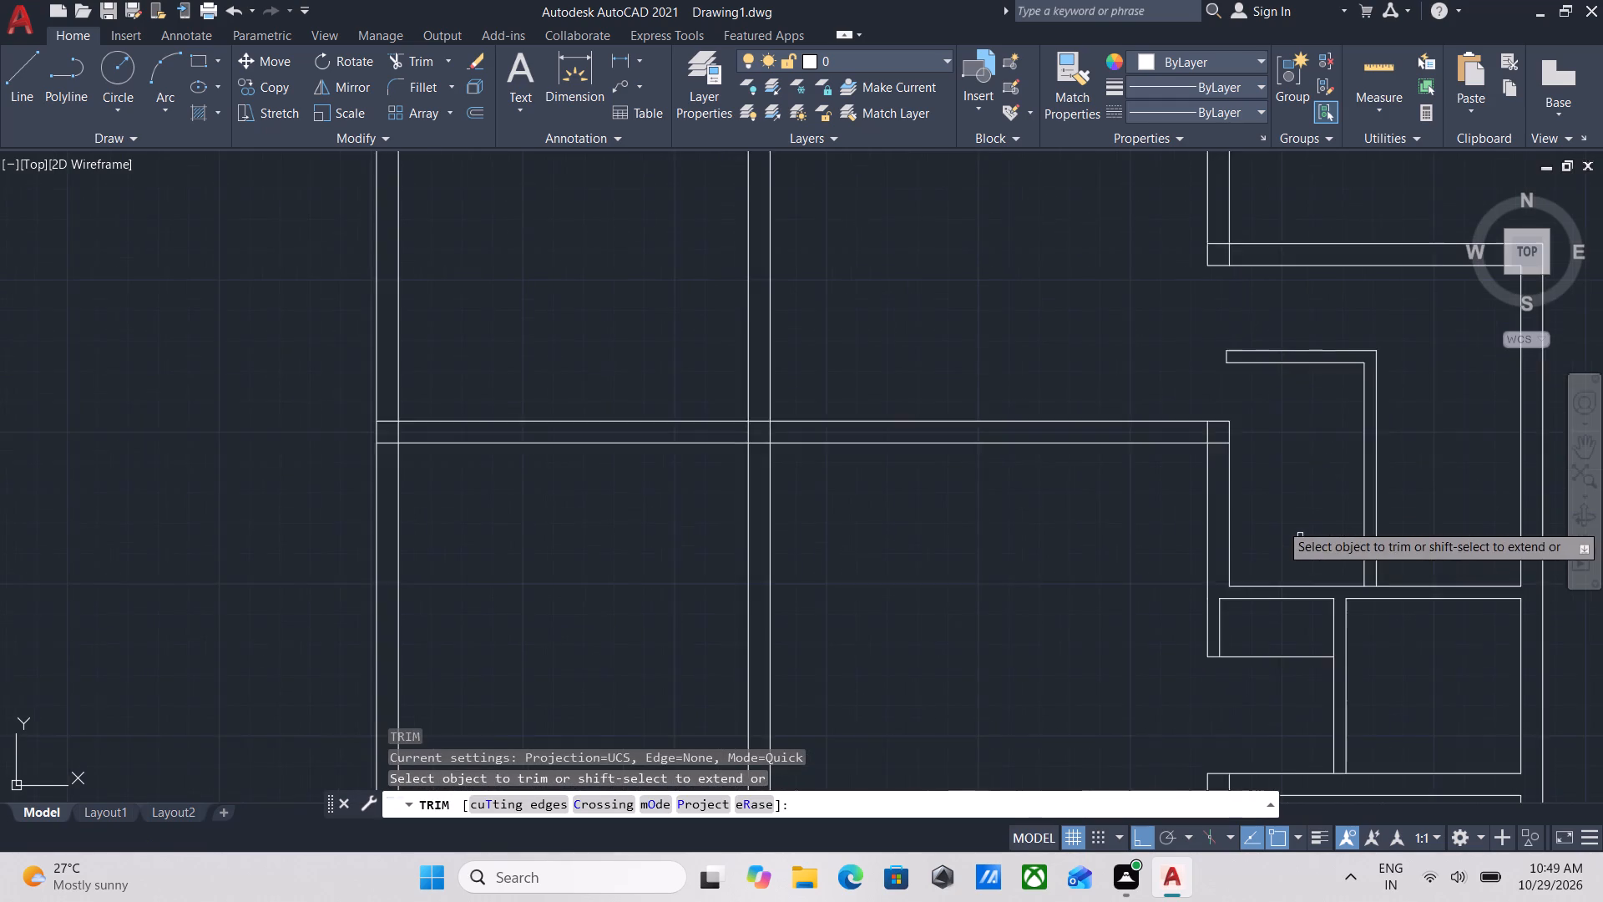
{"action": "scroll", "coordinate": [1116, 309], "scroll_direction": "up", "scroll_amount": 4}
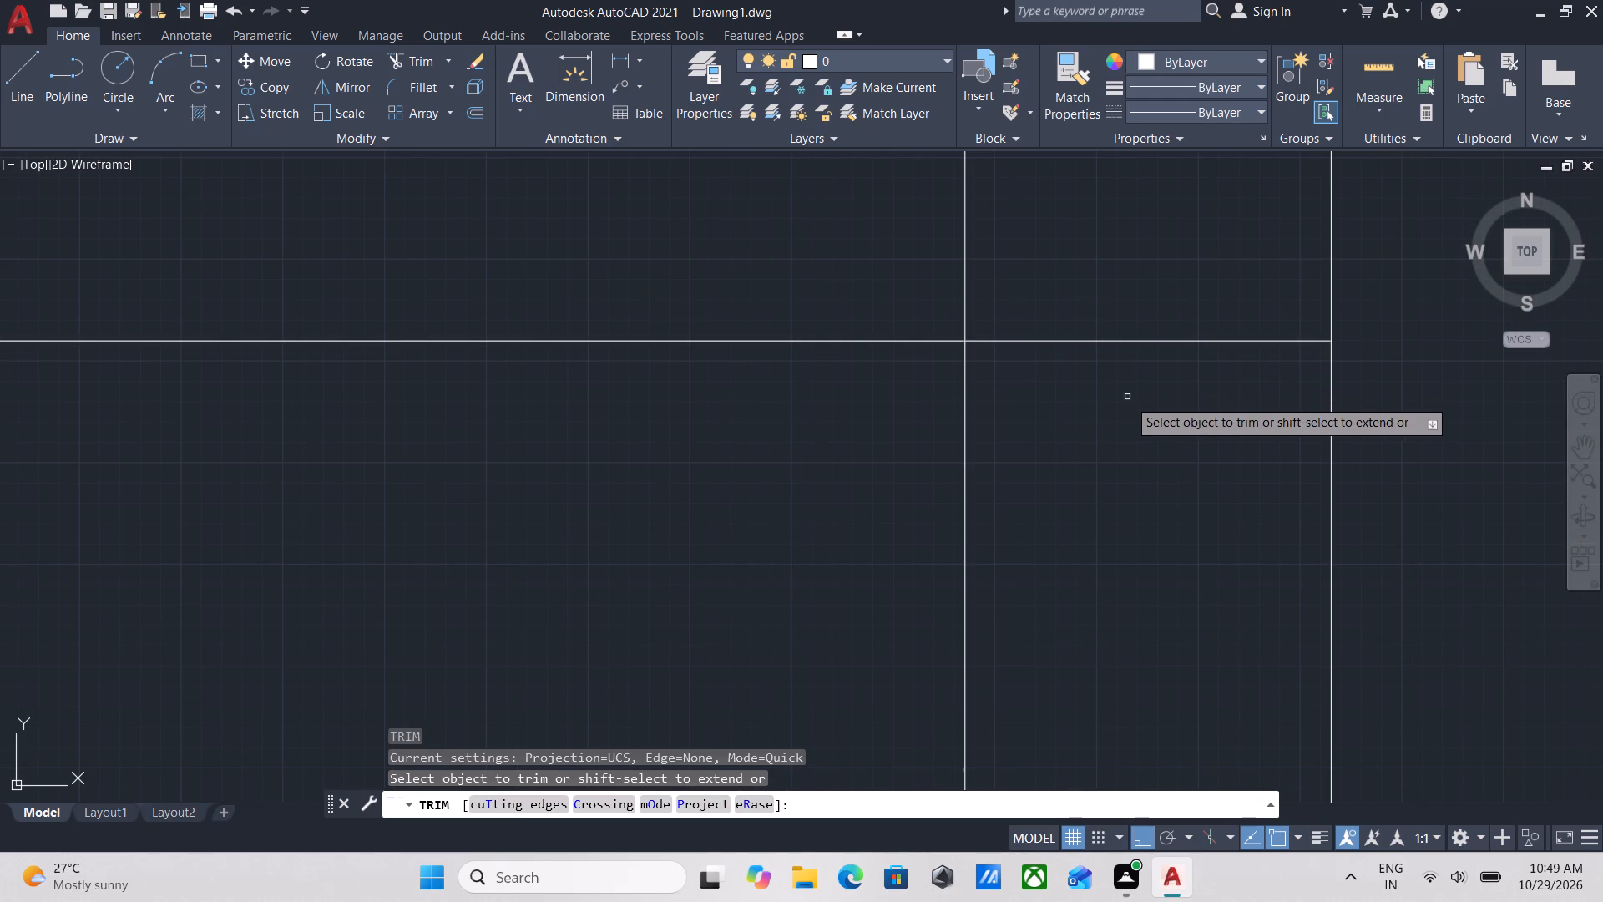
{"action": "left_click", "coordinate": [1128, 398]}
{"action": "left_click", "coordinate": [1097, 188]}
{"action": "scroll", "coordinate": [1105, 253], "scroll_direction": "down", "scroll_amount": 3}
{"action": "middle_click_drag", "start_coordinate": [1105, 256], "coordinate": [1148, 400]}
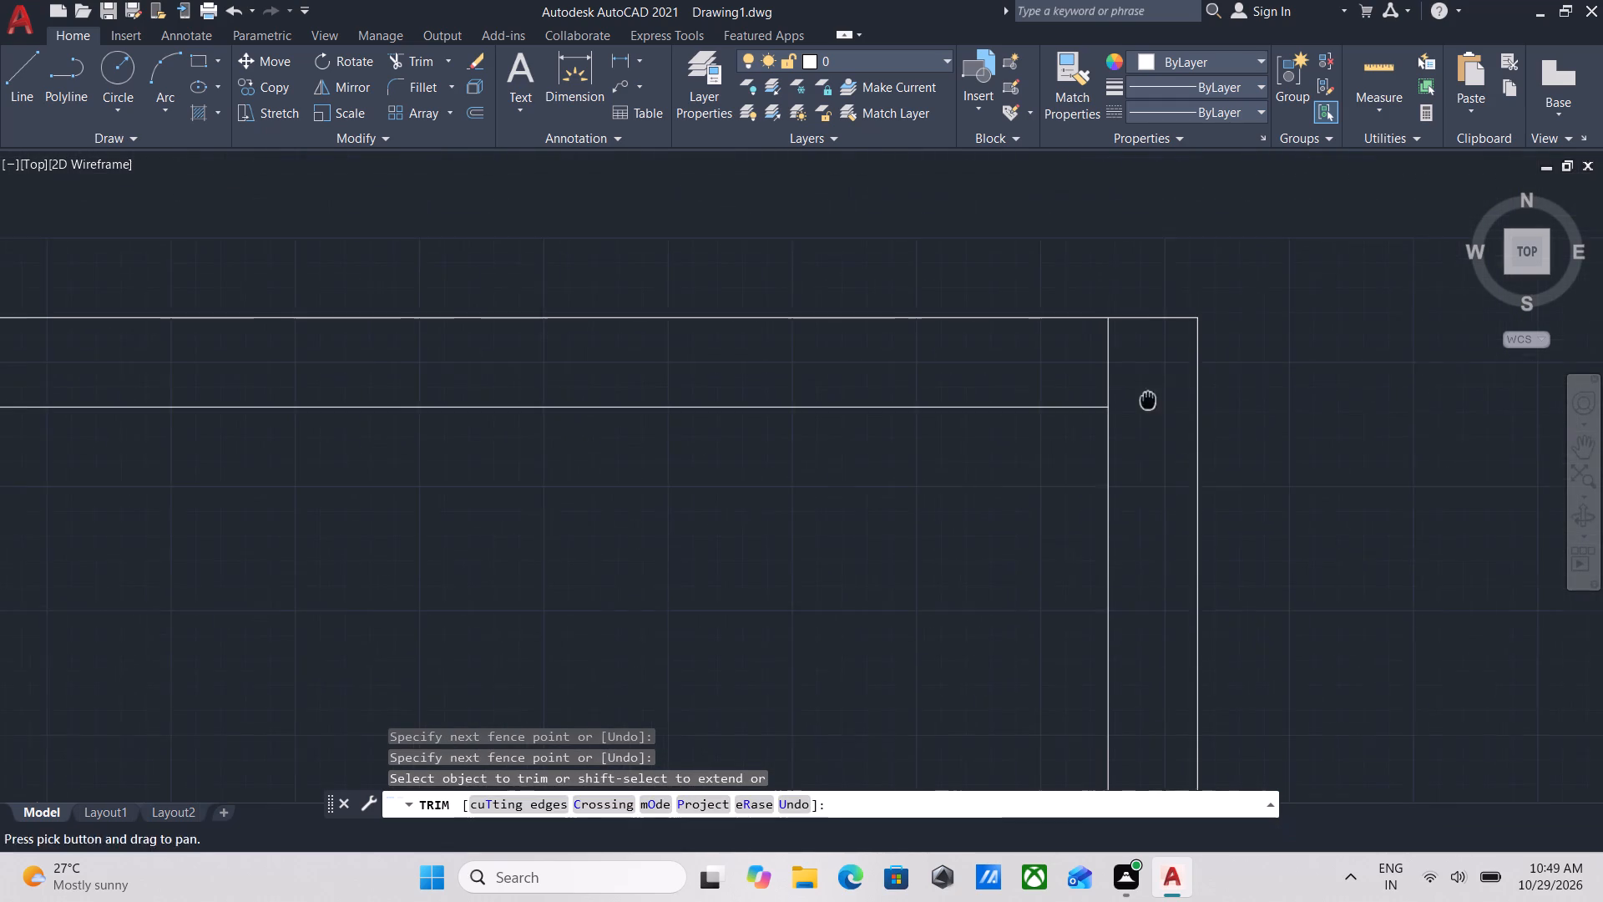
{"action": "left_click", "coordinate": [1145, 352]}
{"action": "left_click", "coordinate": [963, 364]}
{"action": "key", "text": "Escape"}
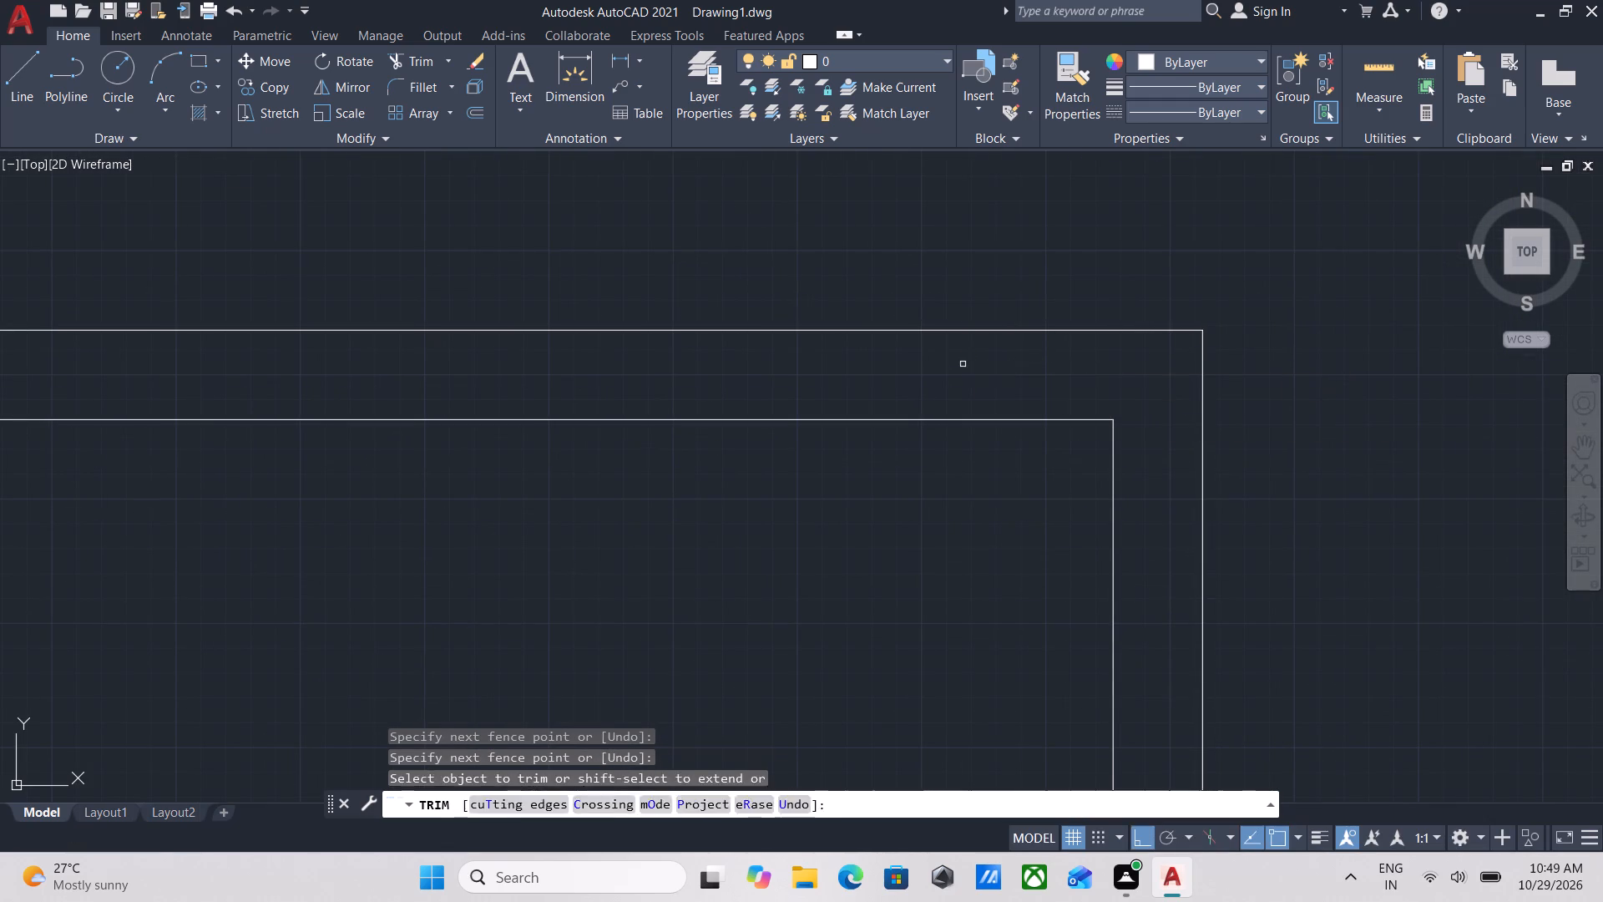
Trim the overlapping lines at the corner where the upper room's east wall meets the east bay's north wall.
{"action": "scroll", "coordinate": [983, 393], "scroll_direction": "down", "scroll_amount": 2}
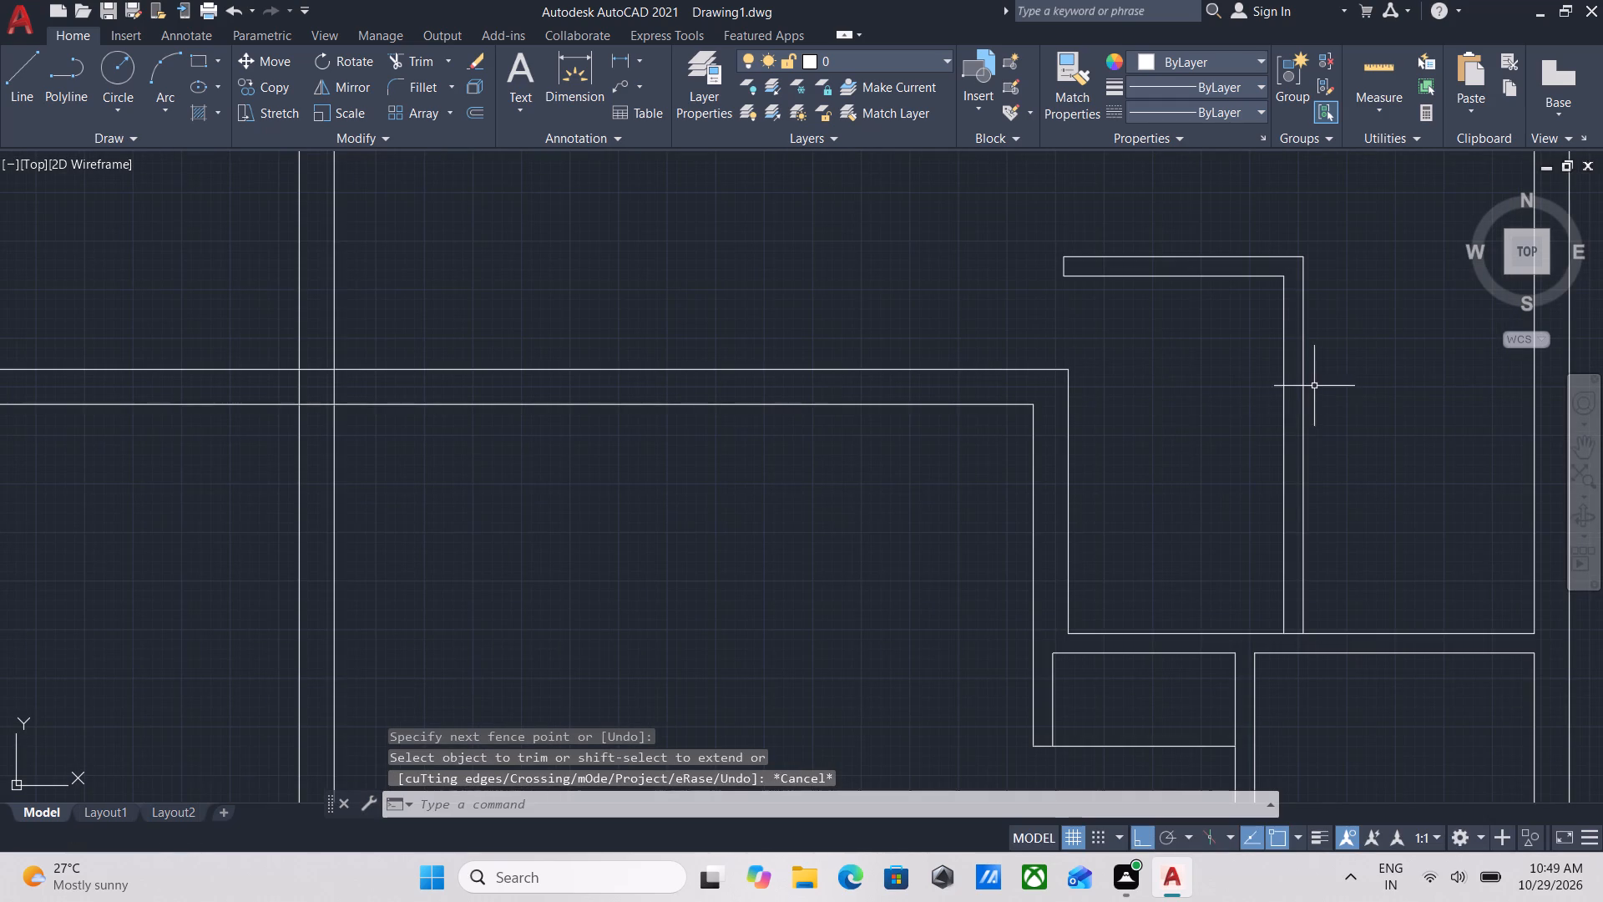
{"action": "scroll", "coordinate": [1250, 392], "scroll_direction": "down", "scroll_amount": 1}
{"action": "middle_click_drag", "start_coordinate": [1169, 375], "coordinate": [1174, 536]}
{"action": "scroll", "coordinate": [1166, 425], "scroll_direction": "up", "scroll_amount": 3}
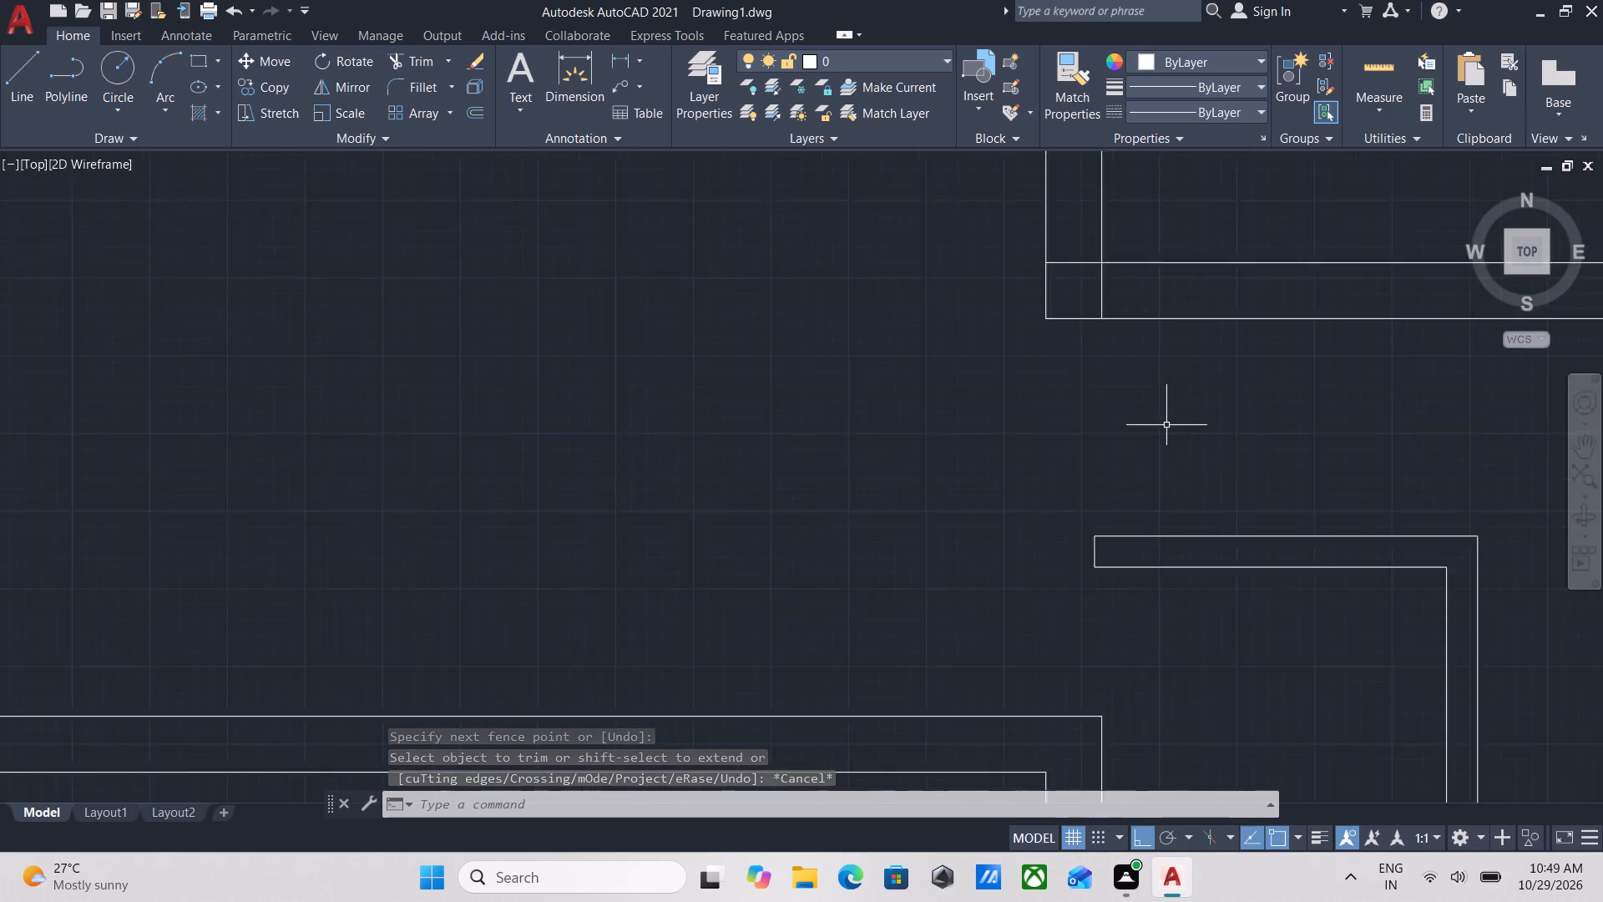
{"action": "type", "text": "tr"}
{"action": "key", "text": "Return"}
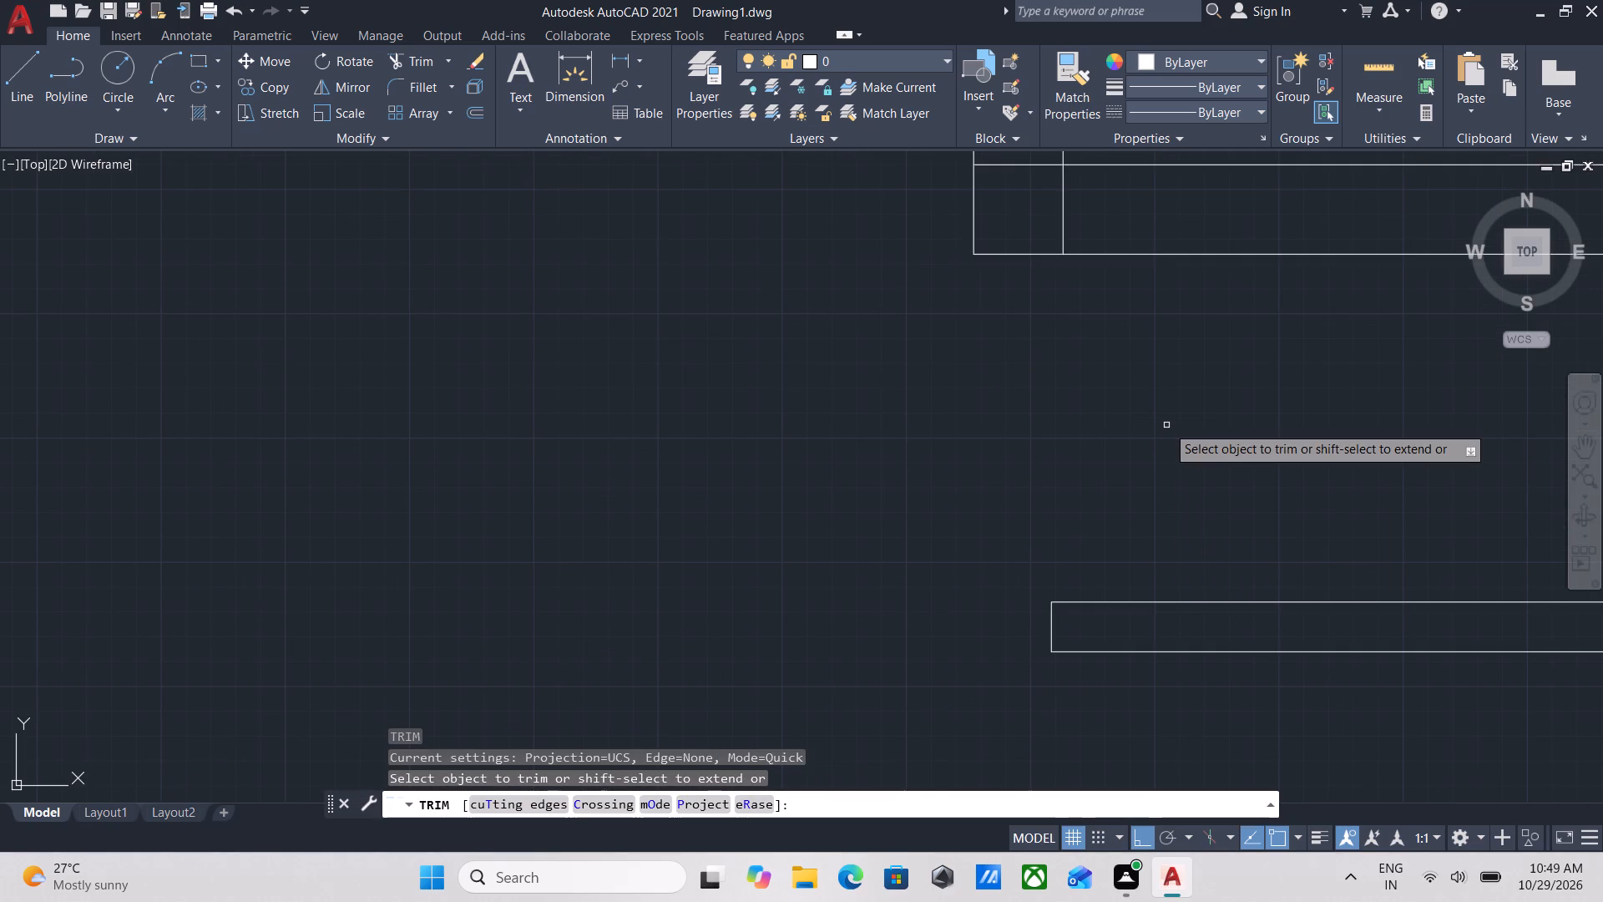
{"action": "scroll", "coordinate": [979, 259], "scroll_direction": "down", "scroll_amount": 2}
{"action": "middle_click_drag", "start_coordinate": [979, 261], "coordinate": [977, 324]}
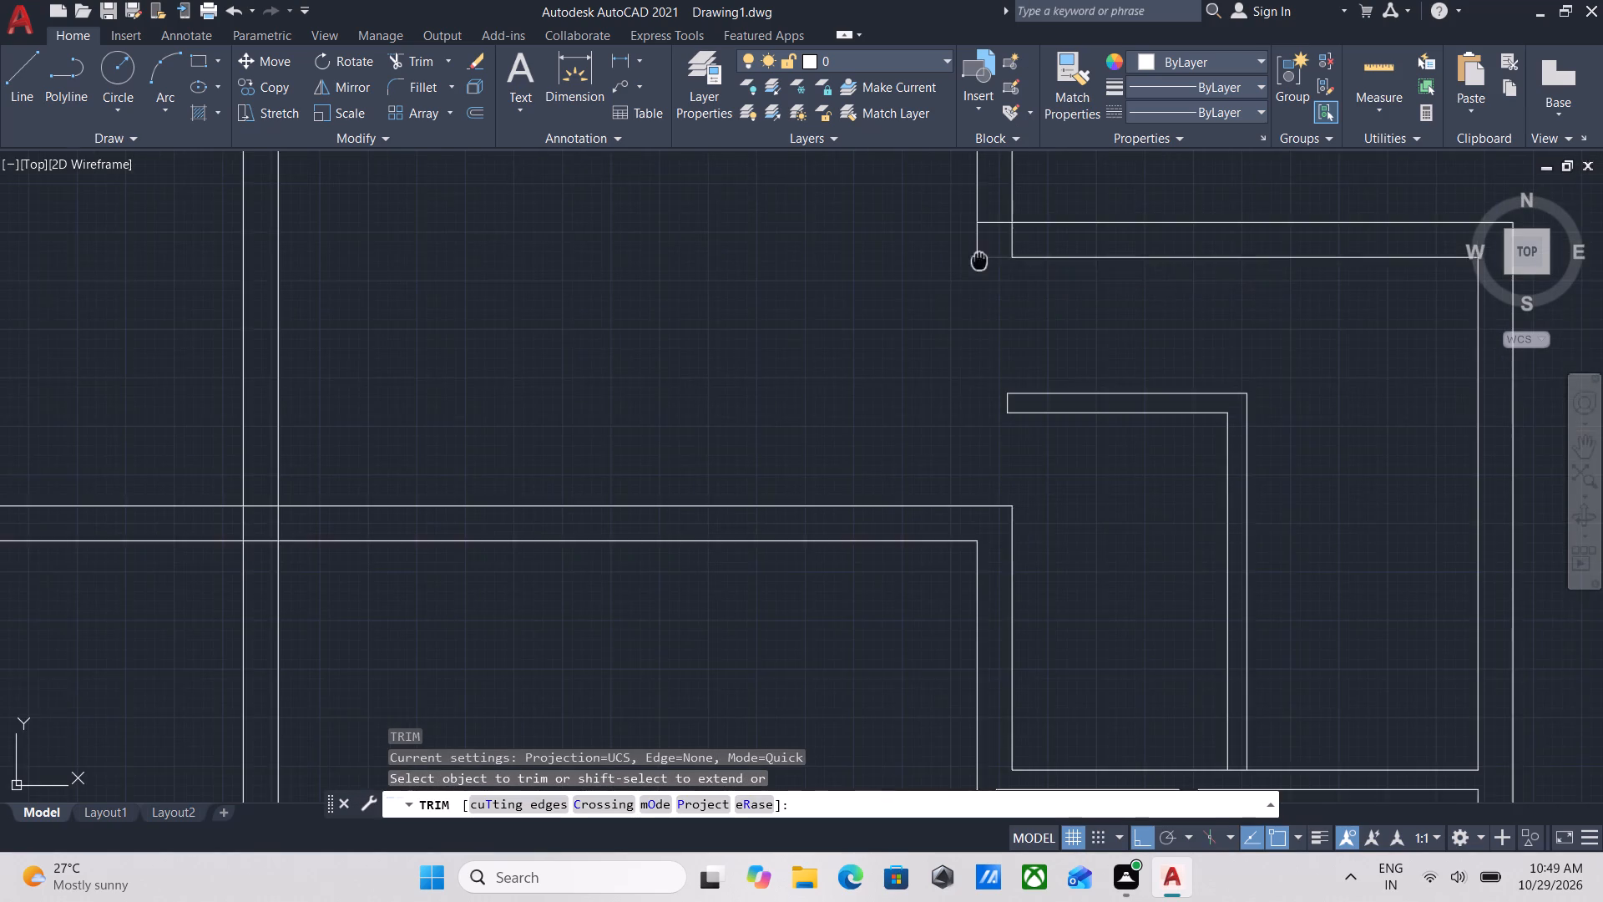
{"action": "middle_click_drag", "start_coordinate": [977, 324], "coordinate": [975, 398]}
{"action": "scroll", "coordinate": [984, 344], "scroll_direction": "up", "scroll_amount": 1}
{"action": "left_click", "coordinate": [984, 345]}
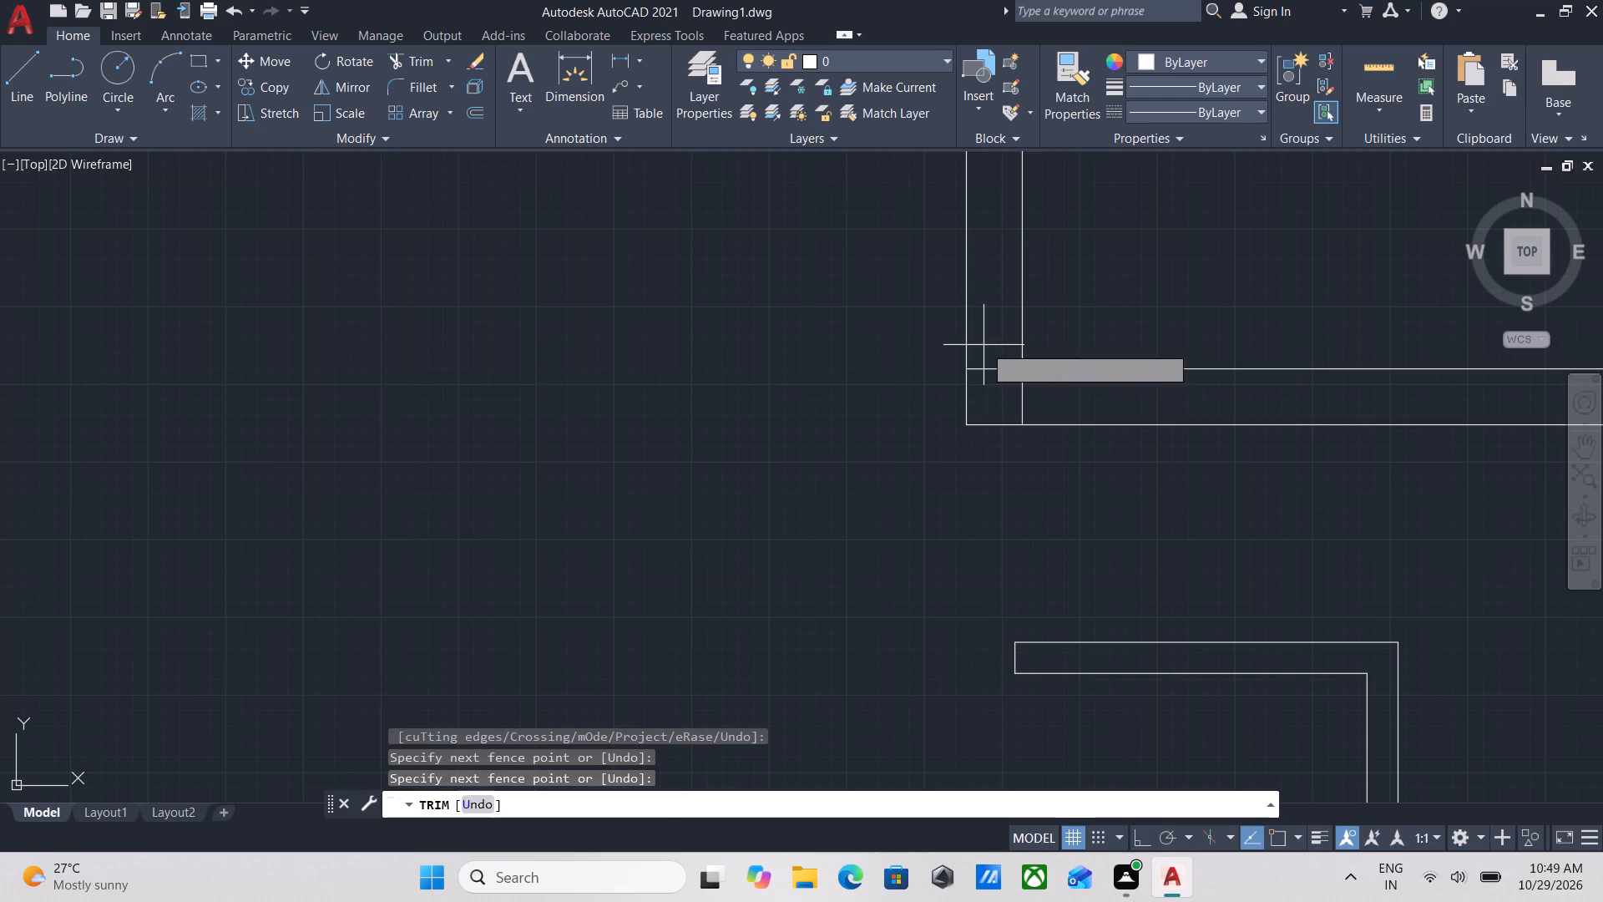
{"action": "left_click", "coordinate": [980, 386]}
{"action": "scroll", "coordinate": [981, 386], "scroll_direction": "up", "scroll_amount": 2}
{"action": "left_click", "coordinate": [1010, 400]}
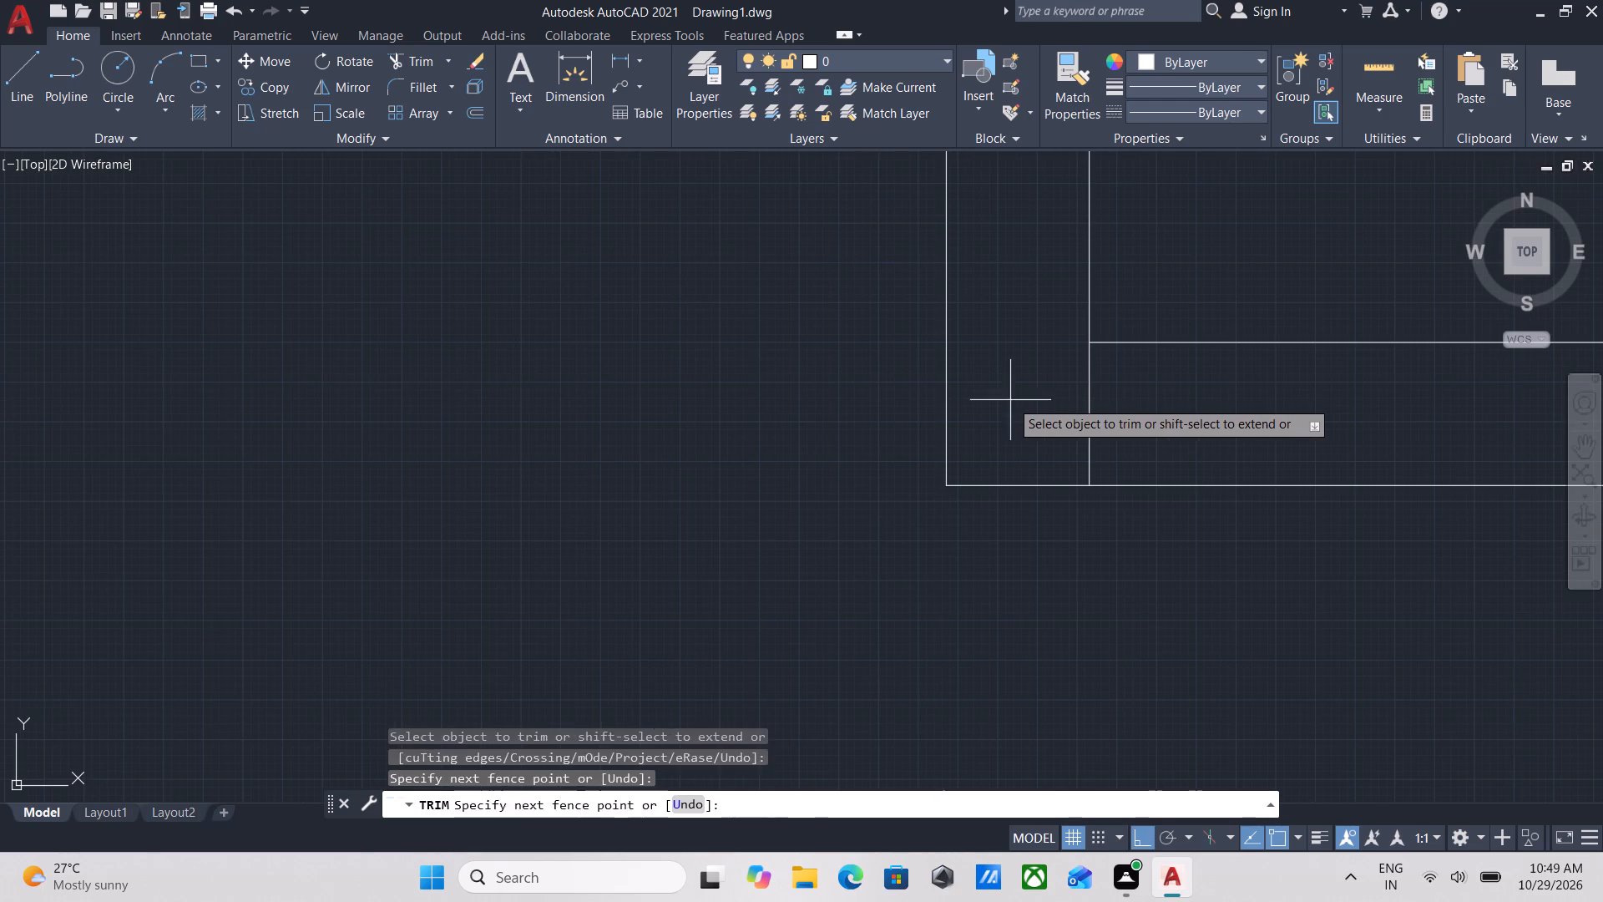
{"action": "left_click", "coordinate": [1195, 414]}
{"action": "key", "text": "Escape"}
Examine the floor plan's remaining wall junctions, ending at the crossing of the central vertical wall and the upper cross wall.
{"action": "scroll", "coordinate": [1191, 393], "scroll_direction": "down", "scroll_amount": 4}
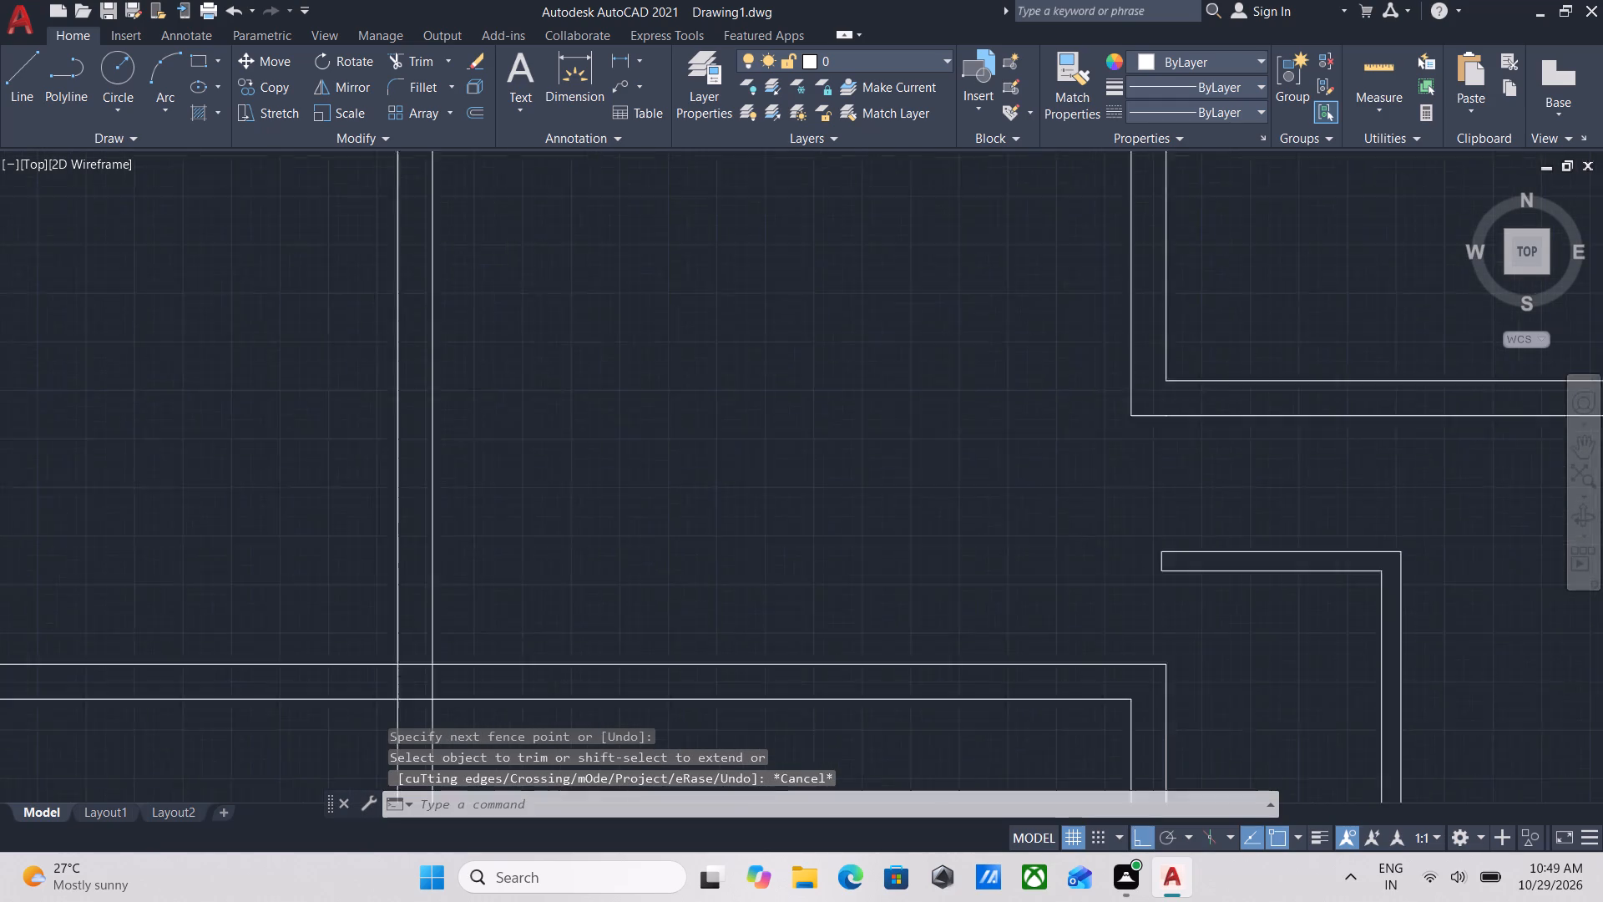
{"action": "scroll", "coordinate": [1188, 408], "scroll_direction": "down", "scroll_amount": 2}
{"action": "middle_click_drag", "start_coordinate": [1179, 422], "coordinate": [1176, 322]}
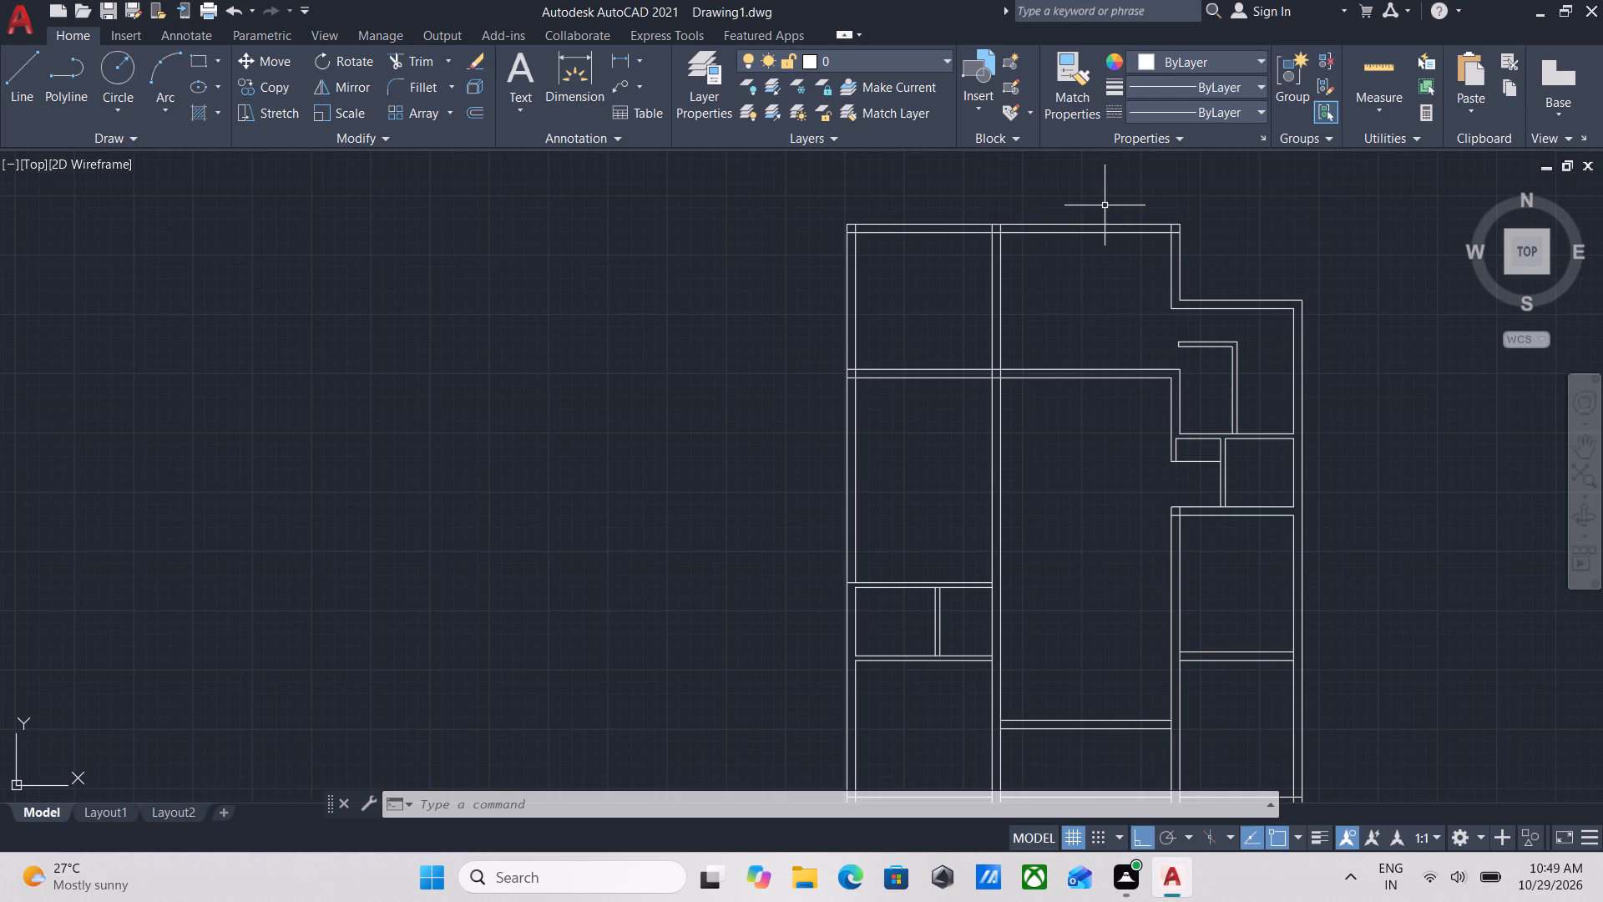
{"action": "scroll", "coordinate": [1209, 321], "scroll_direction": "up", "scroll_amount": 3}
{"action": "scroll", "coordinate": [1033, 218], "scroll_direction": "down", "scroll_amount": 2}
{"action": "middle_click_drag", "start_coordinate": [1018, 210], "coordinate": [1150, 200]}
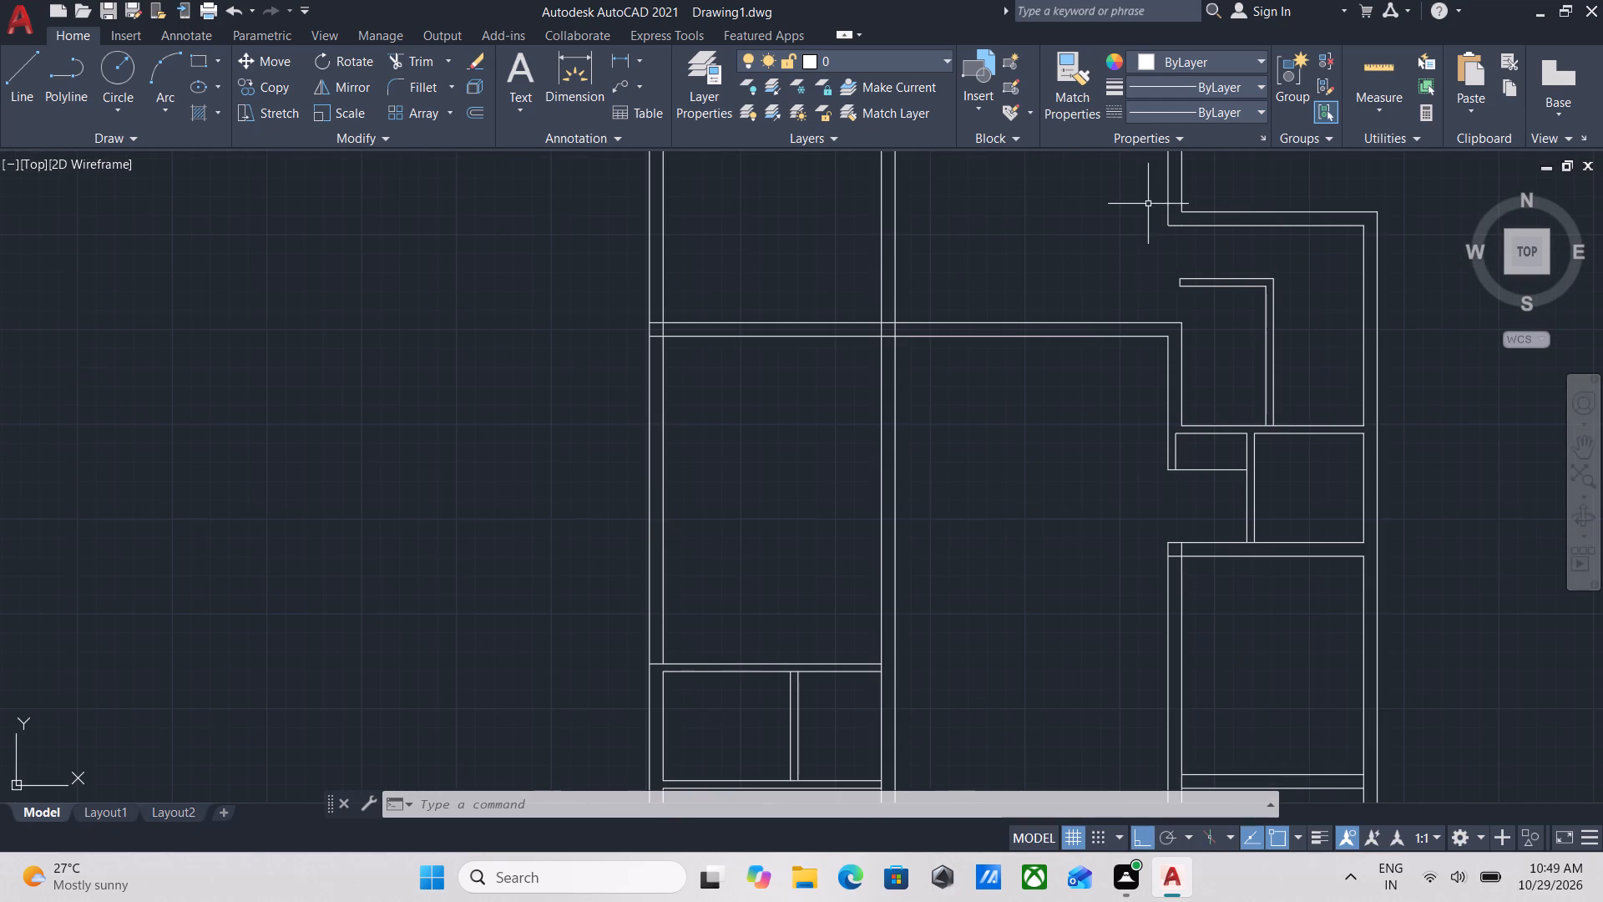
{"action": "middle_click_drag", "start_coordinate": [1131, 243], "coordinate": [1132, 255]}
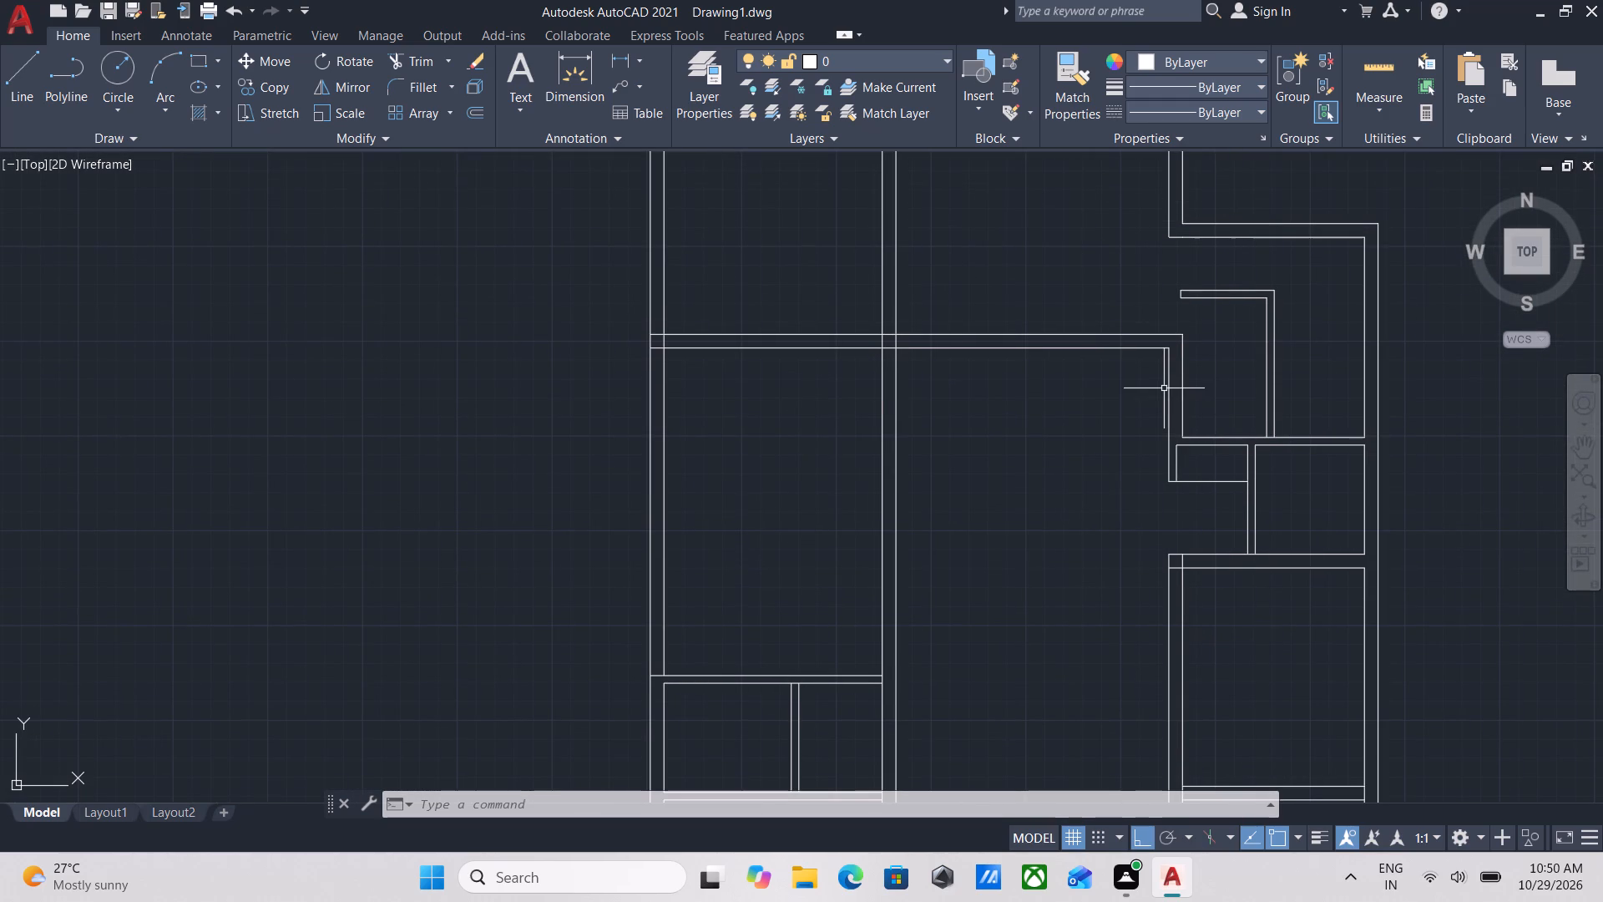
{"action": "scroll", "coordinate": [1189, 489], "scroll_direction": "up", "scroll_amount": 2}
{"action": "middle_click_drag", "start_coordinate": [1053, 425], "coordinate": [1157, 445]}
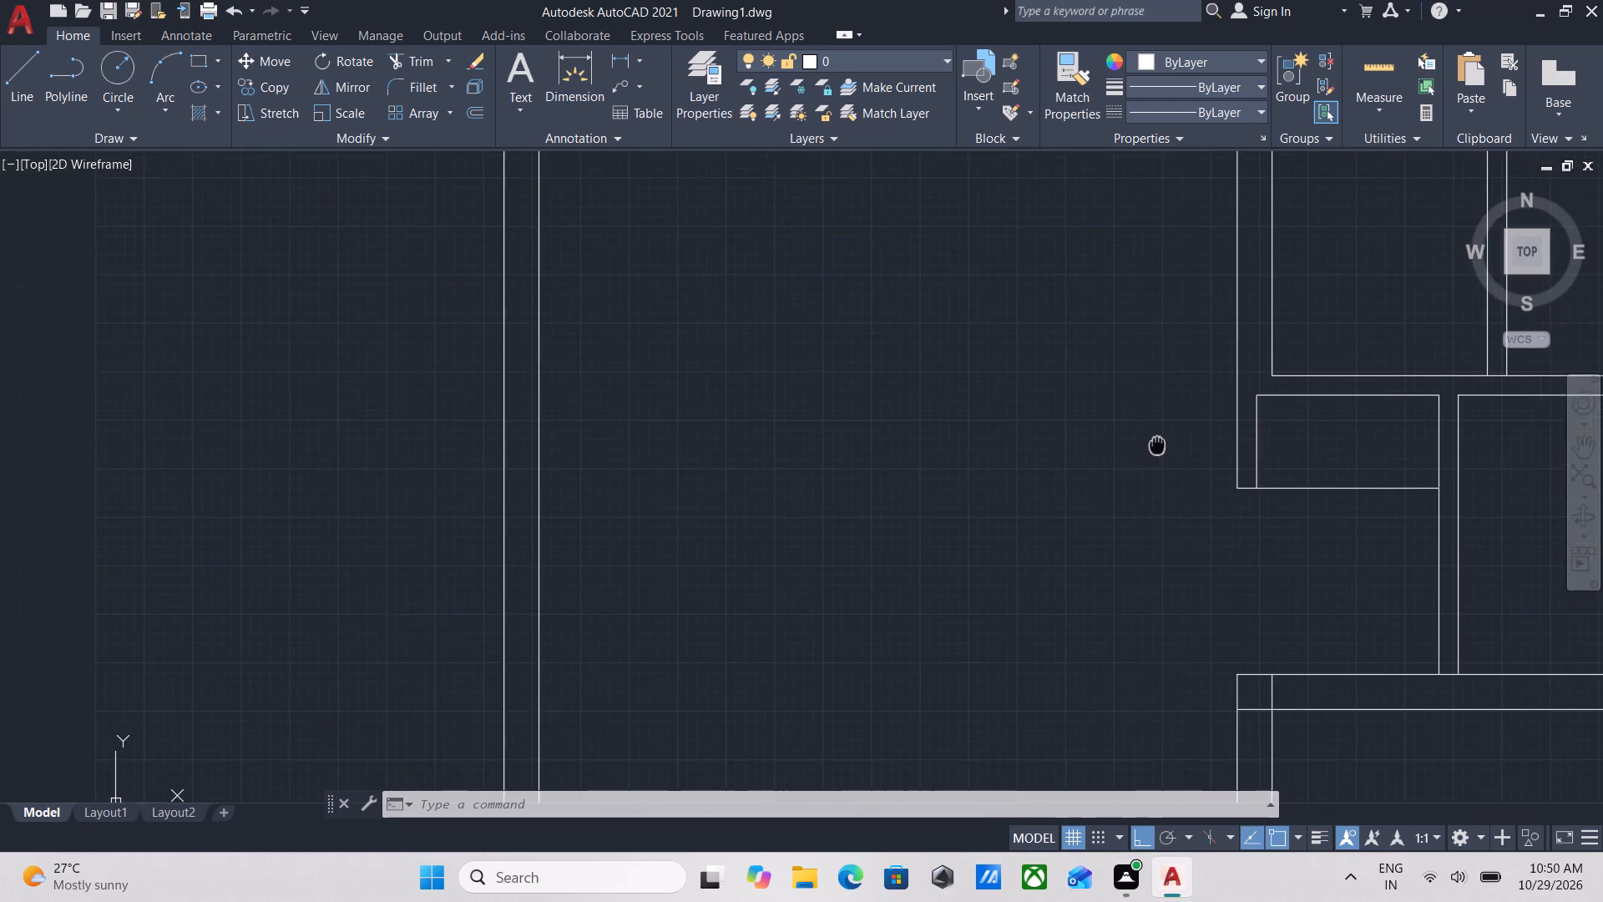
{"action": "scroll", "coordinate": [828, 409], "scroll_direction": "down", "scroll_amount": 1}
{"action": "middle_click_drag", "start_coordinate": [828, 409], "coordinate": [906, 452]}
{"action": "scroll", "coordinate": [906, 452], "scroll_direction": "down", "scroll_amount": 1}
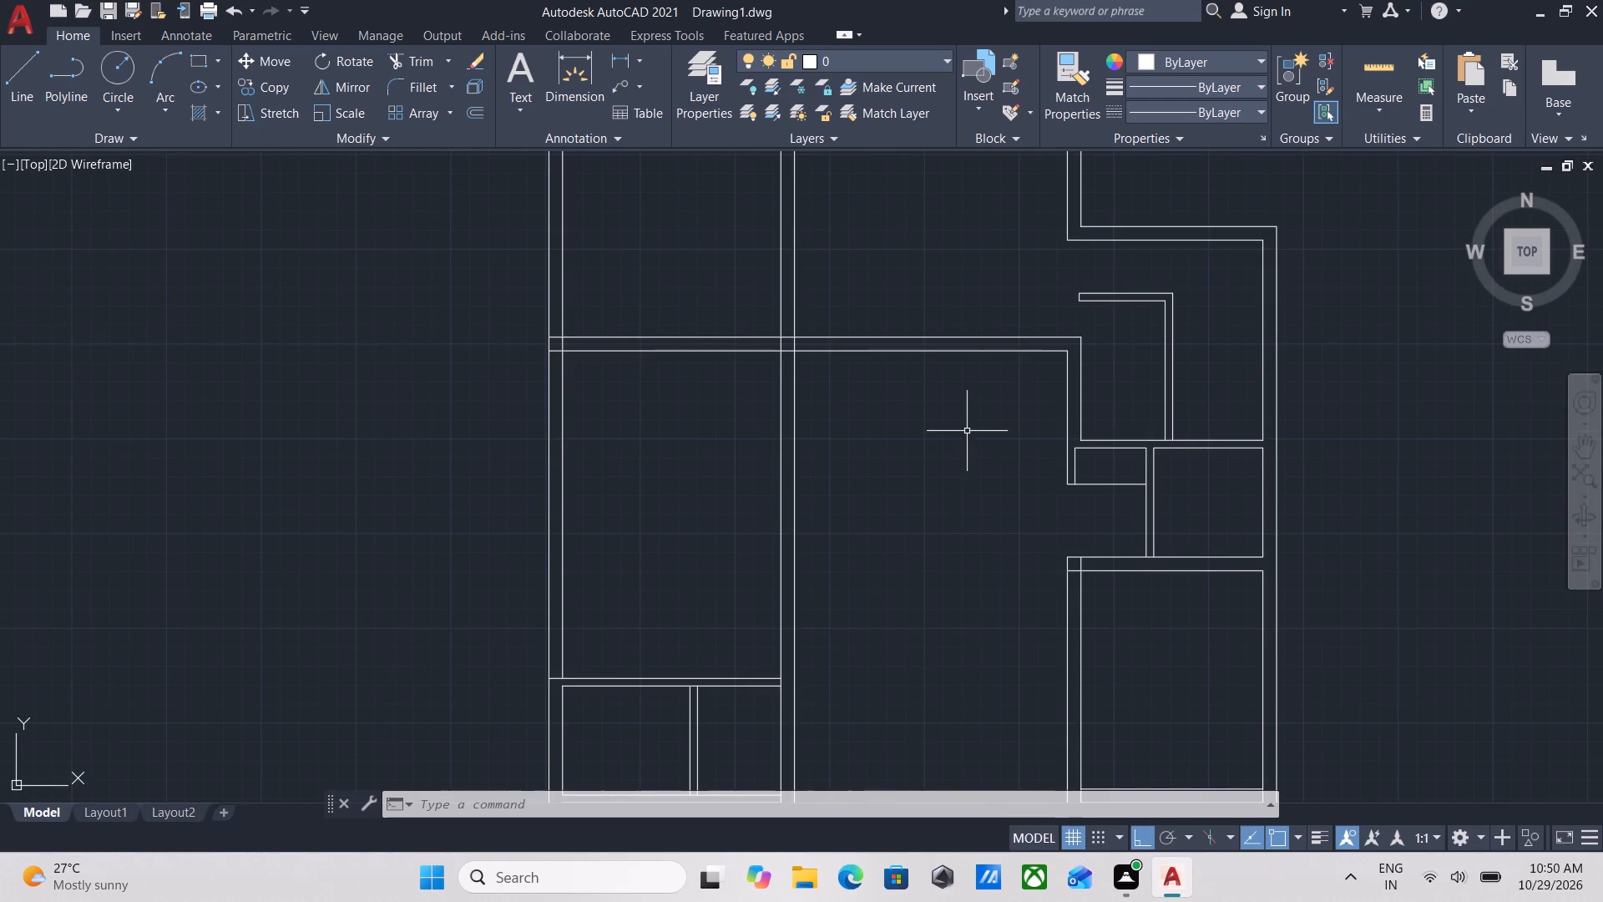
{"action": "middle_click_drag", "start_coordinate": [975, 423], "coordinate": [987, 448]}
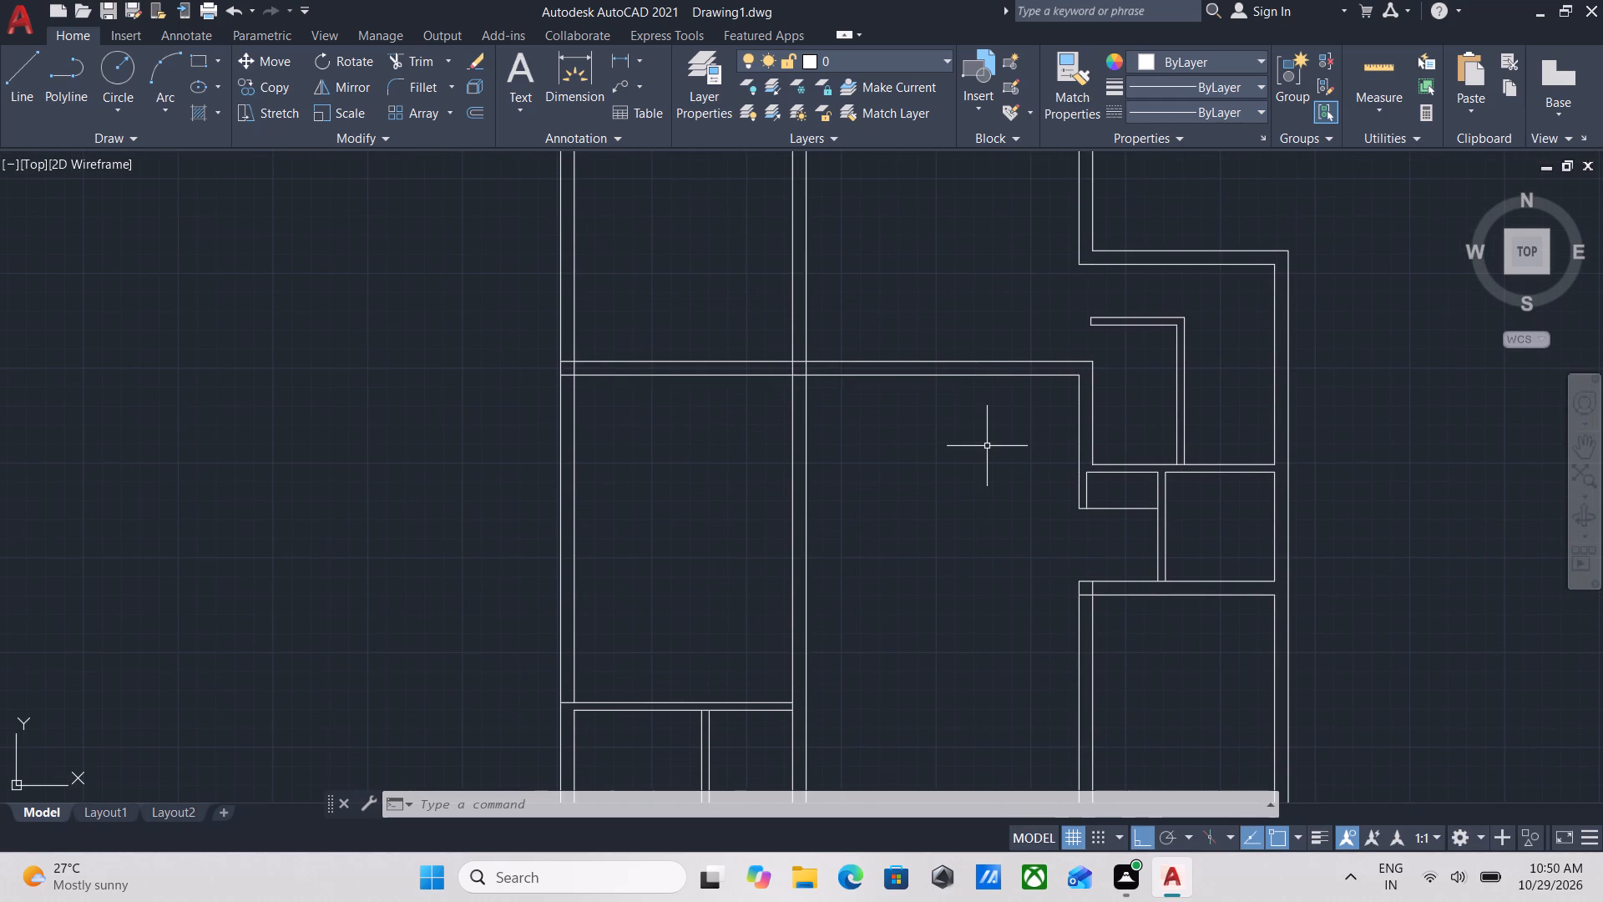
{"action": "scroll", "coordinate": [966, 434], "scroll_direction": "up", "scroll_amount": 1}
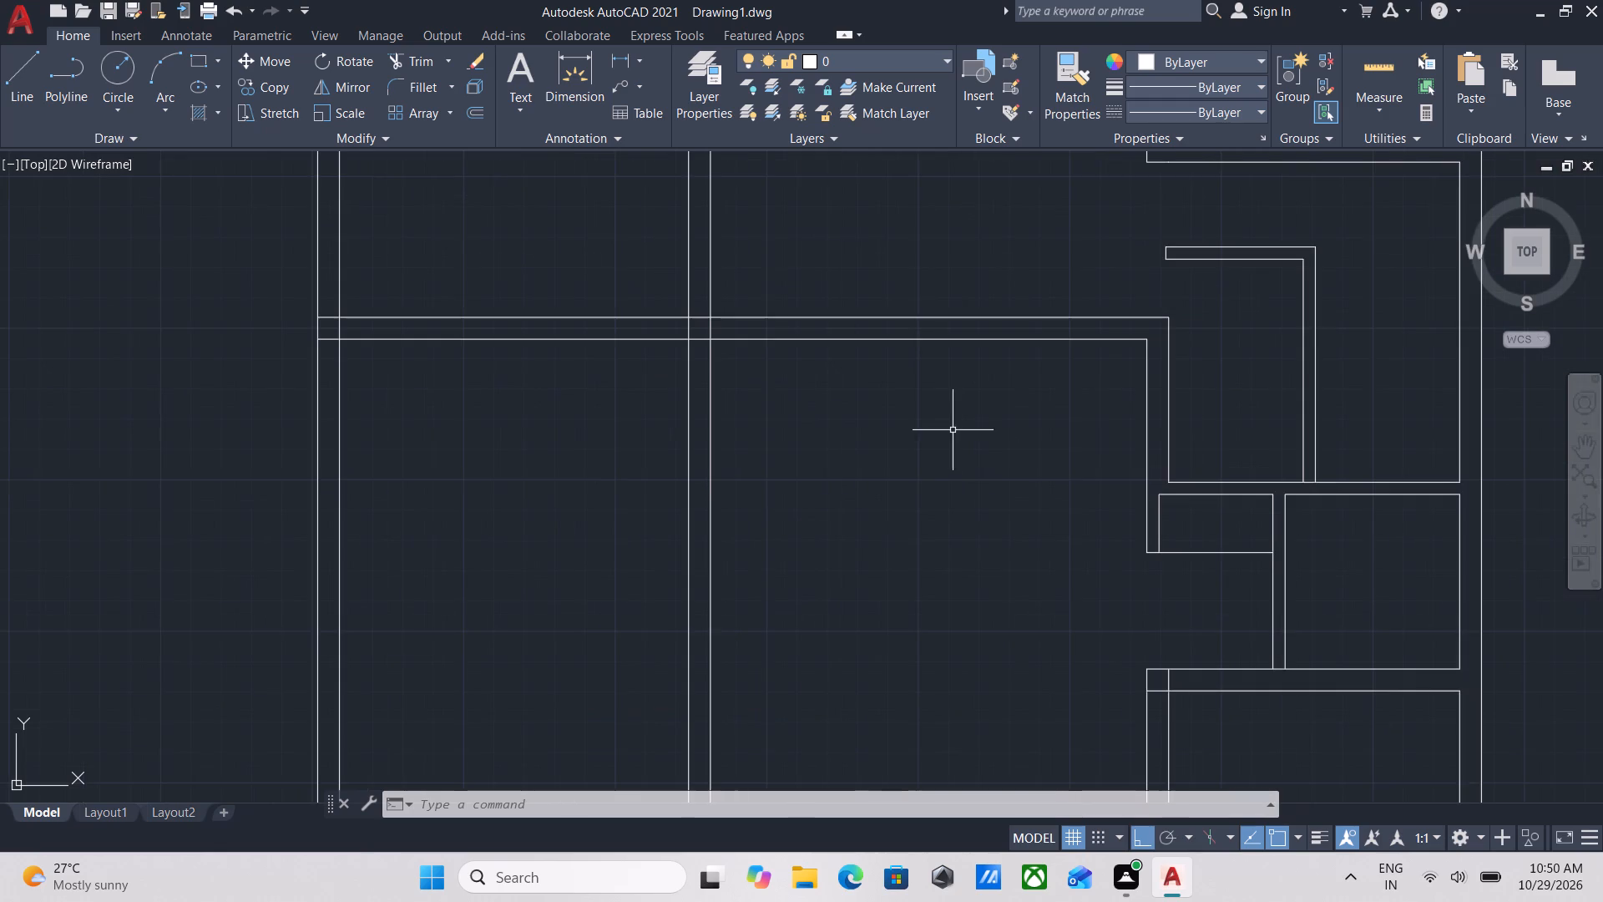
{"action": "middle_click_drag", "start_coordinate": [952, 430], "coordinate": [958, 448]}
{"action": "middle_click_drag", "start_coordinate": [805, 388], "coordinate": [914, 459]}
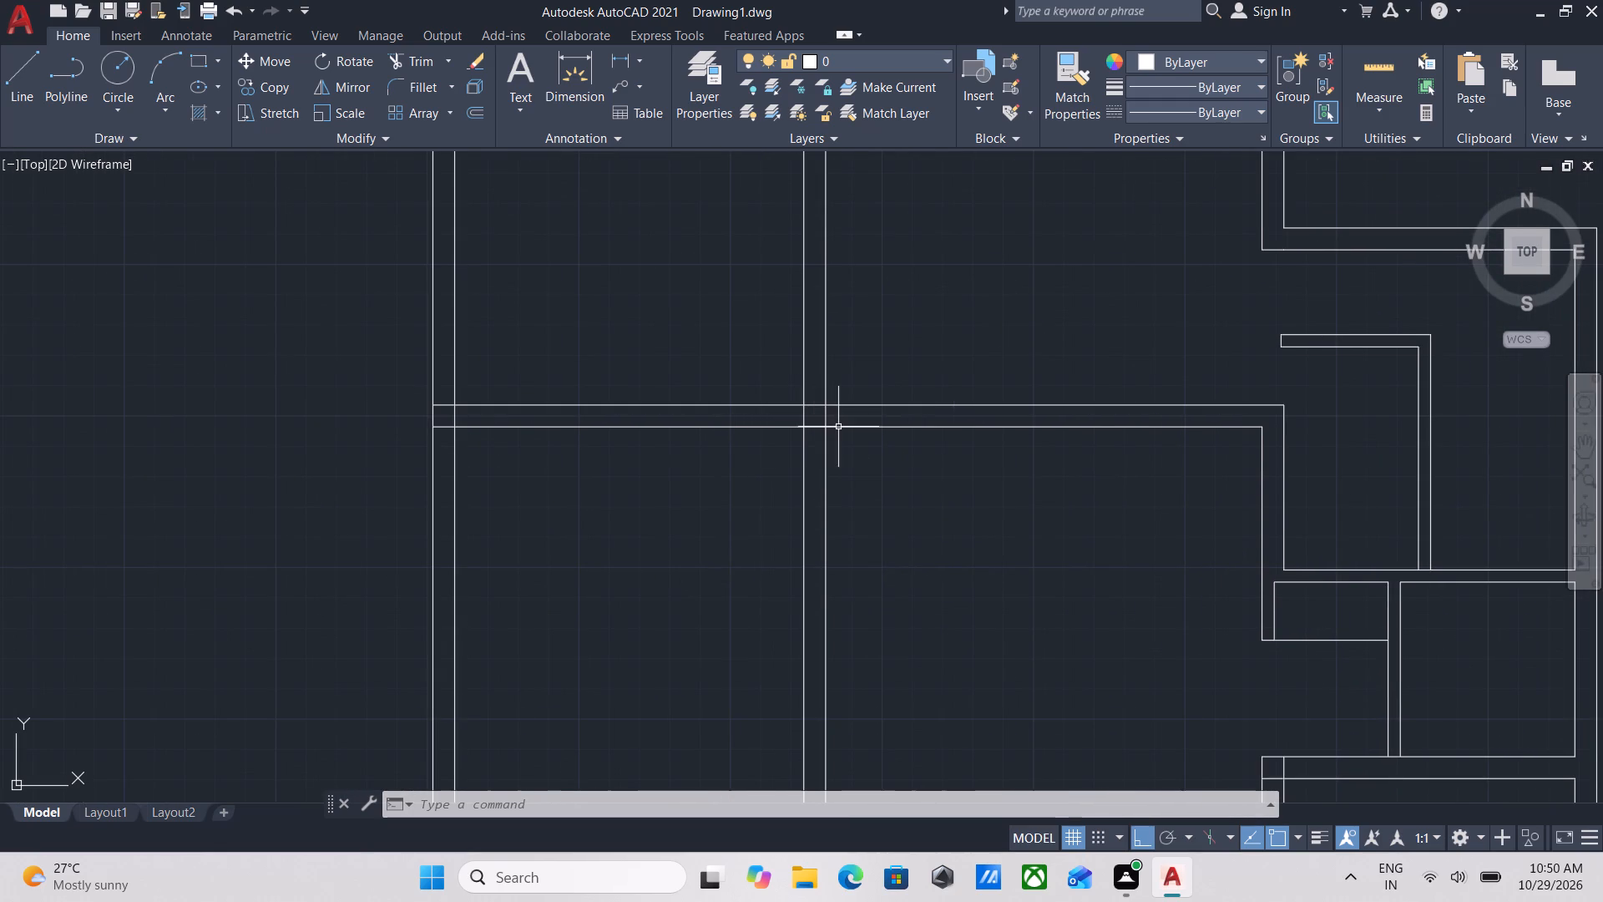
{"action": "scroll", "coordinate": [880, 368], "scroll_direction": "up", "scroll_amount": 1}
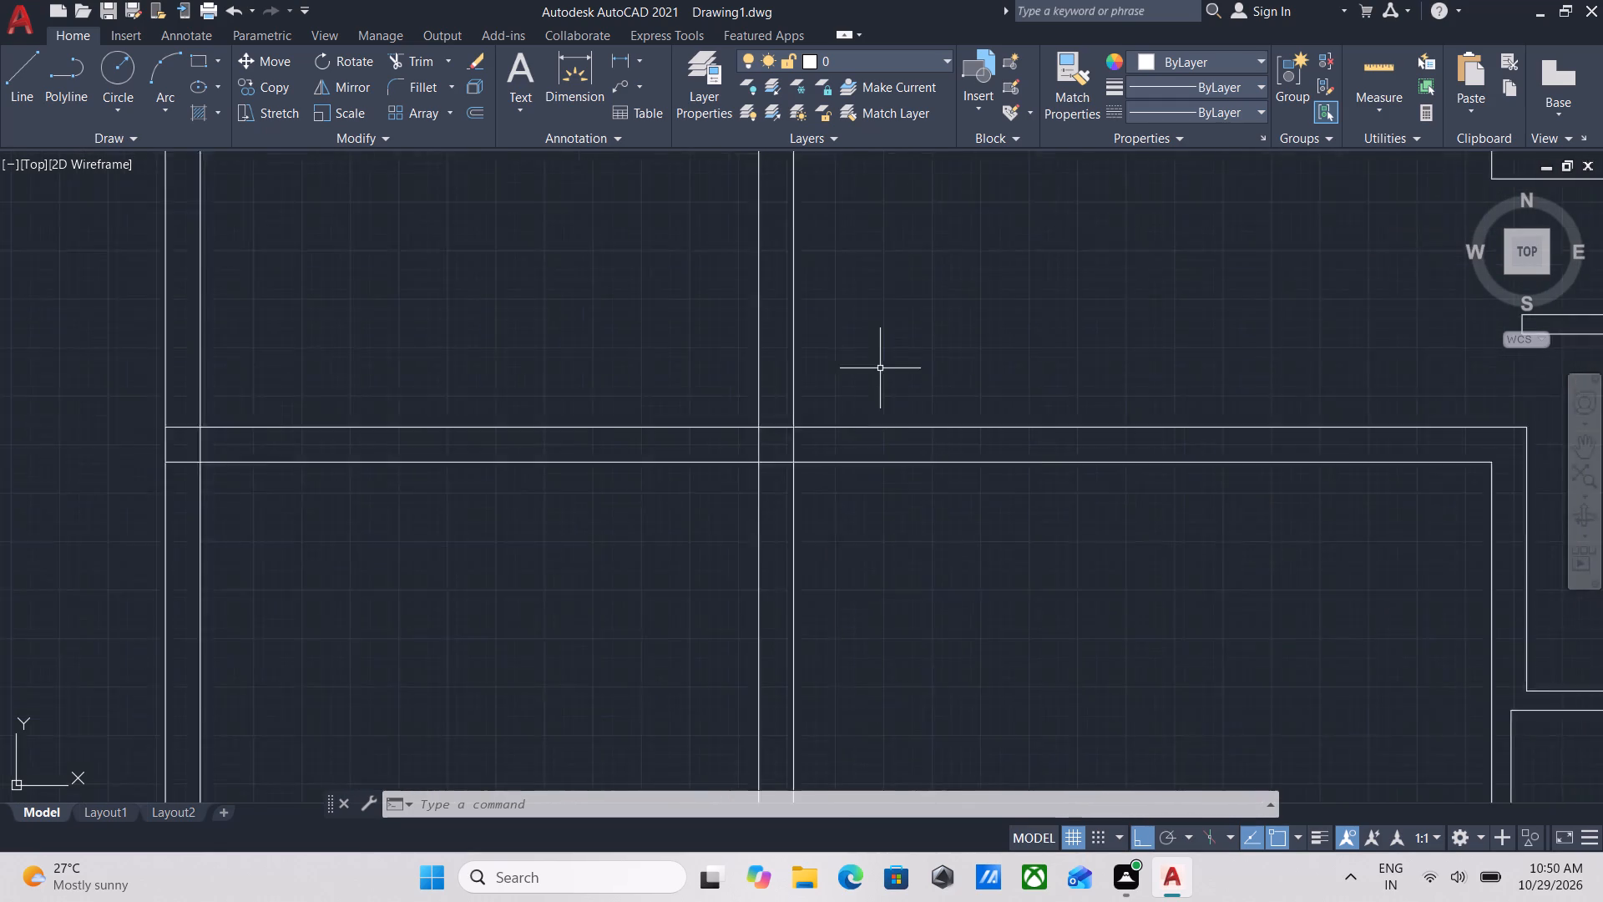
Trim the overlapping inner wall lines at the upper room's northeast corner, where the north wall meets the east wall.
{"action": "scroll", "coordinate": [880, 368], "scroll_direction": "up", "scroll_amount": 1}
{"action": "scroll", "coordinate": [880, 367], "scroll_direction": "down", "scroll_amount": 3}
{"action": "middle_click_drag", "start_coordinate": [881, 367], "coordinate": [882, 383]}
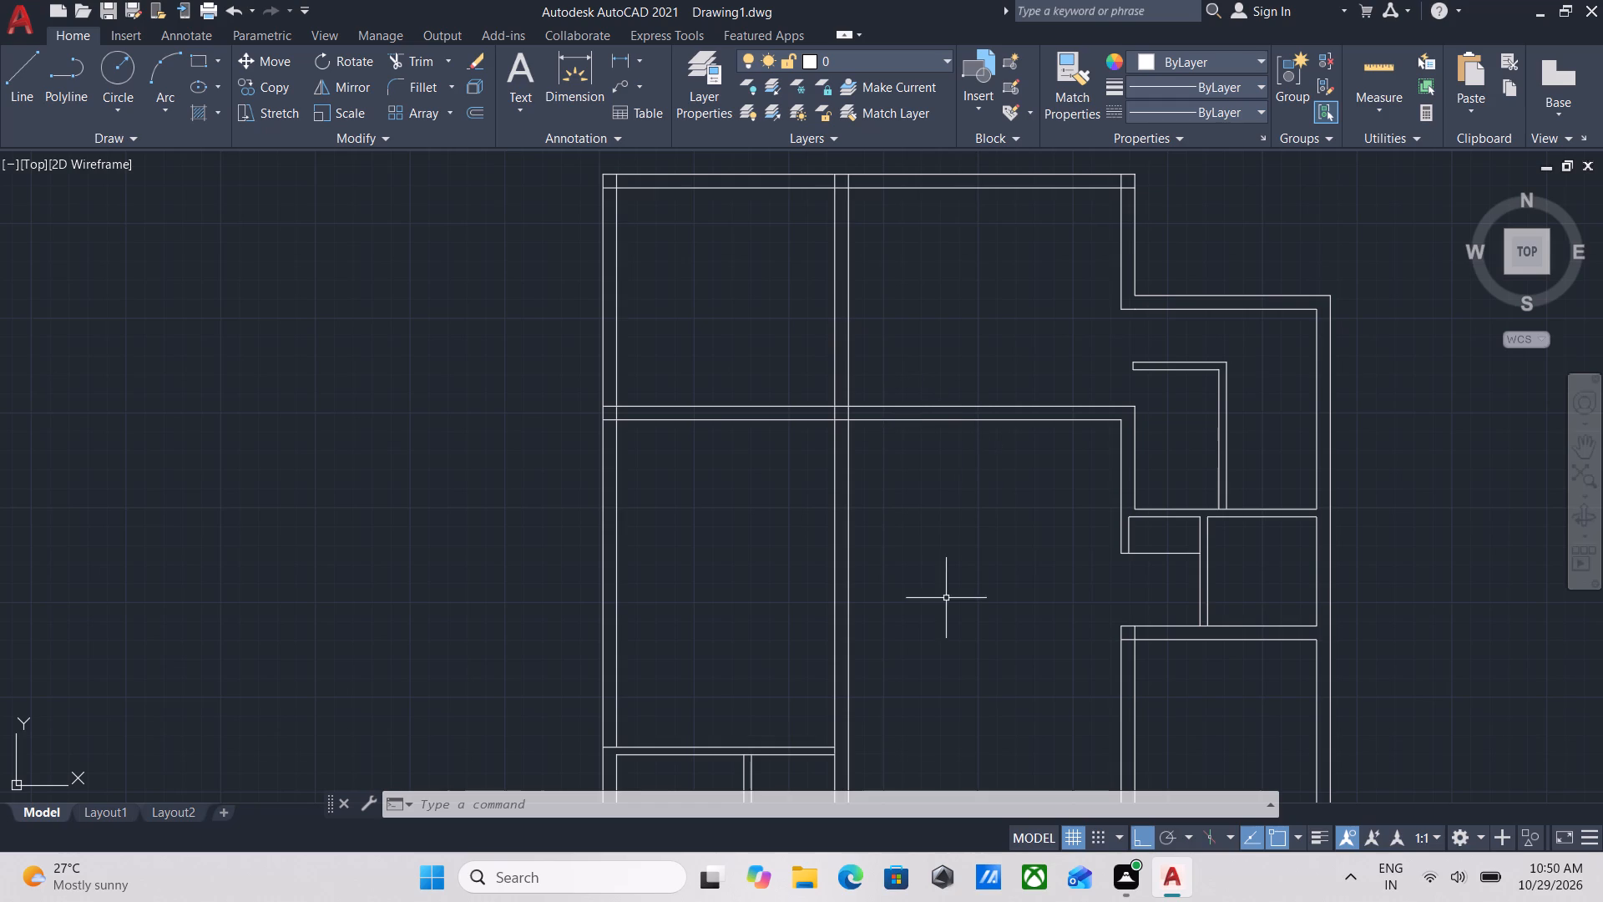
{"action": "middle_click_drag", "start_coordinate": [1029, 606], "coordinate": [1050, 606]}
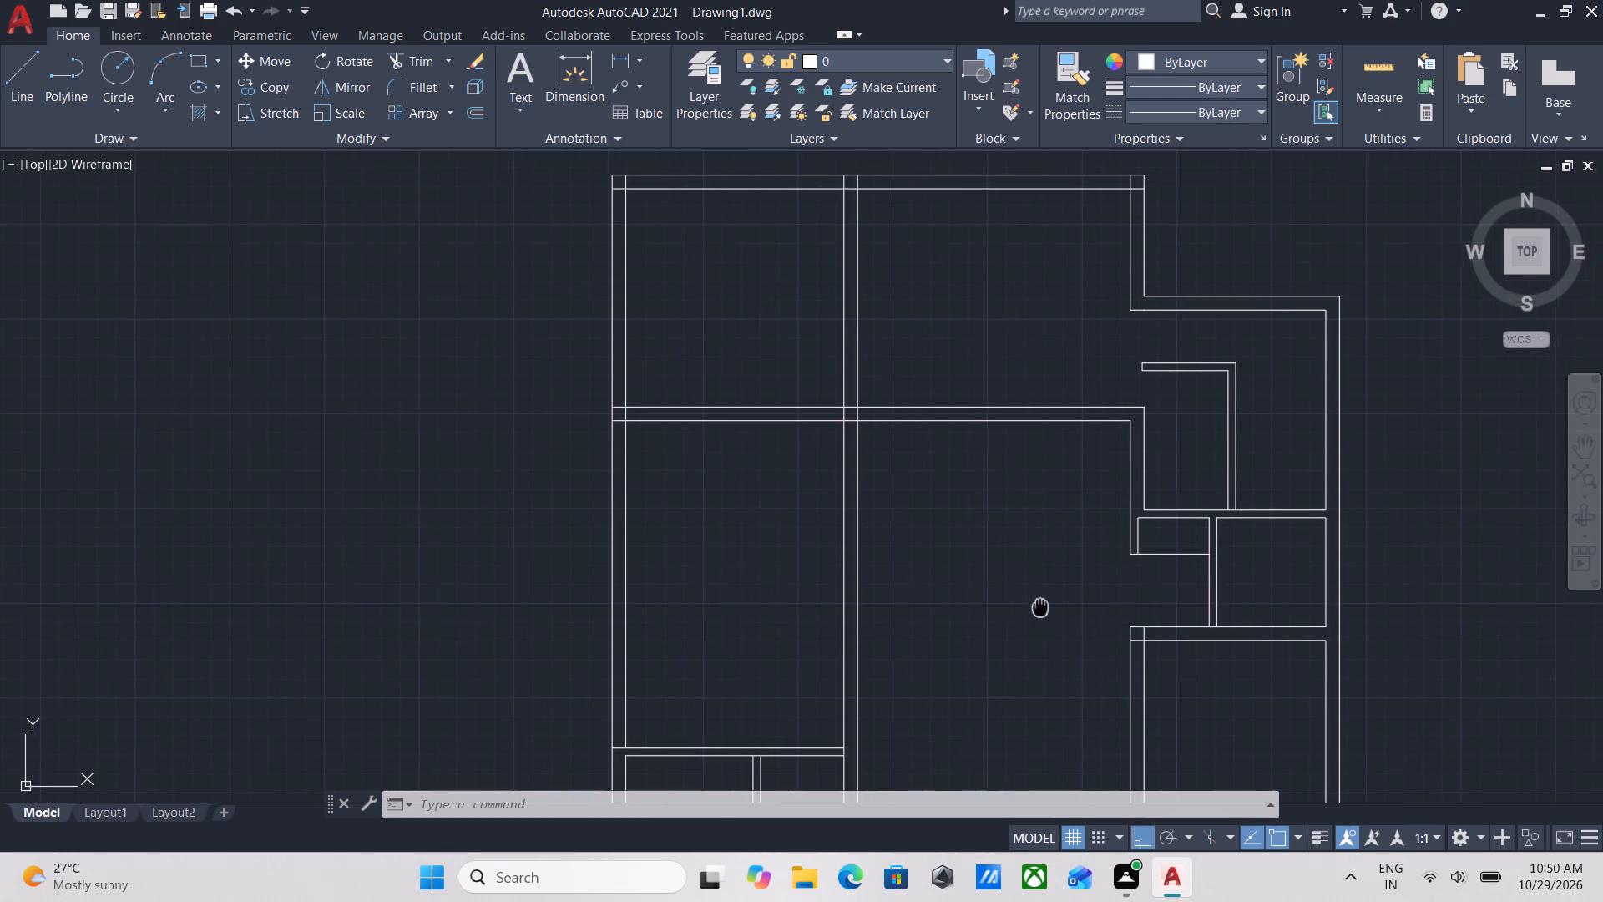
{"action": "middle_click_drag", "start_coordinate": [1050, 606], "coordinate": [1098, 597]}
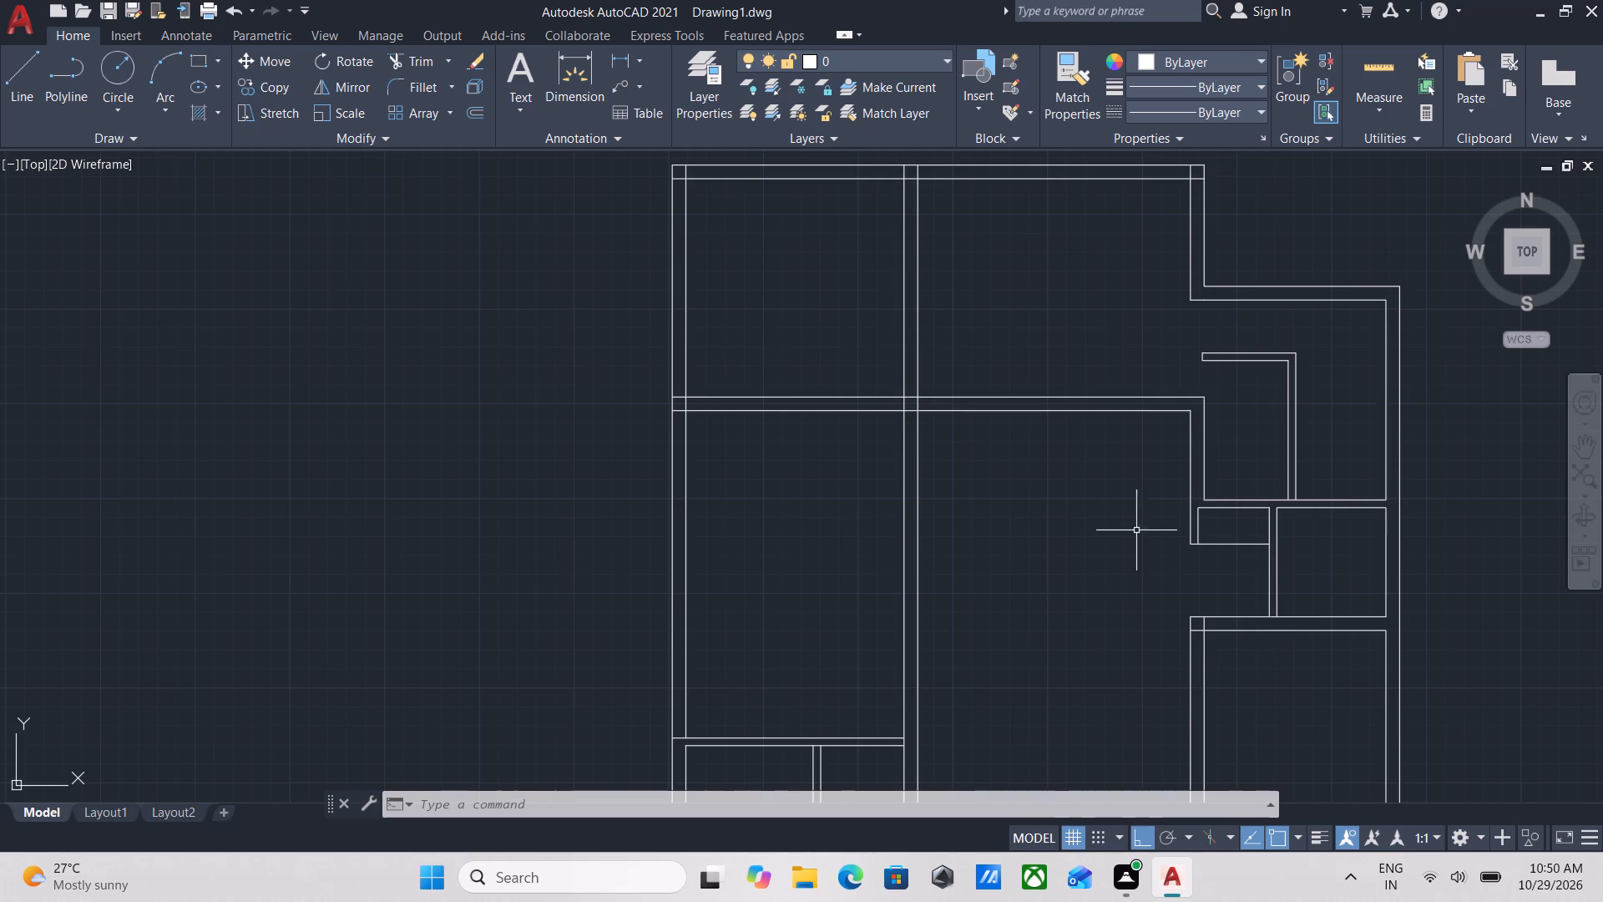
{"action": "scroll", "coordinate": [1364, 224], "scroll_direction": "up", "scroll_amount": 1}
{"action": "middle_click_drag", "start_coordinate": [1246, 257], "coordinate": [1235, 327]}
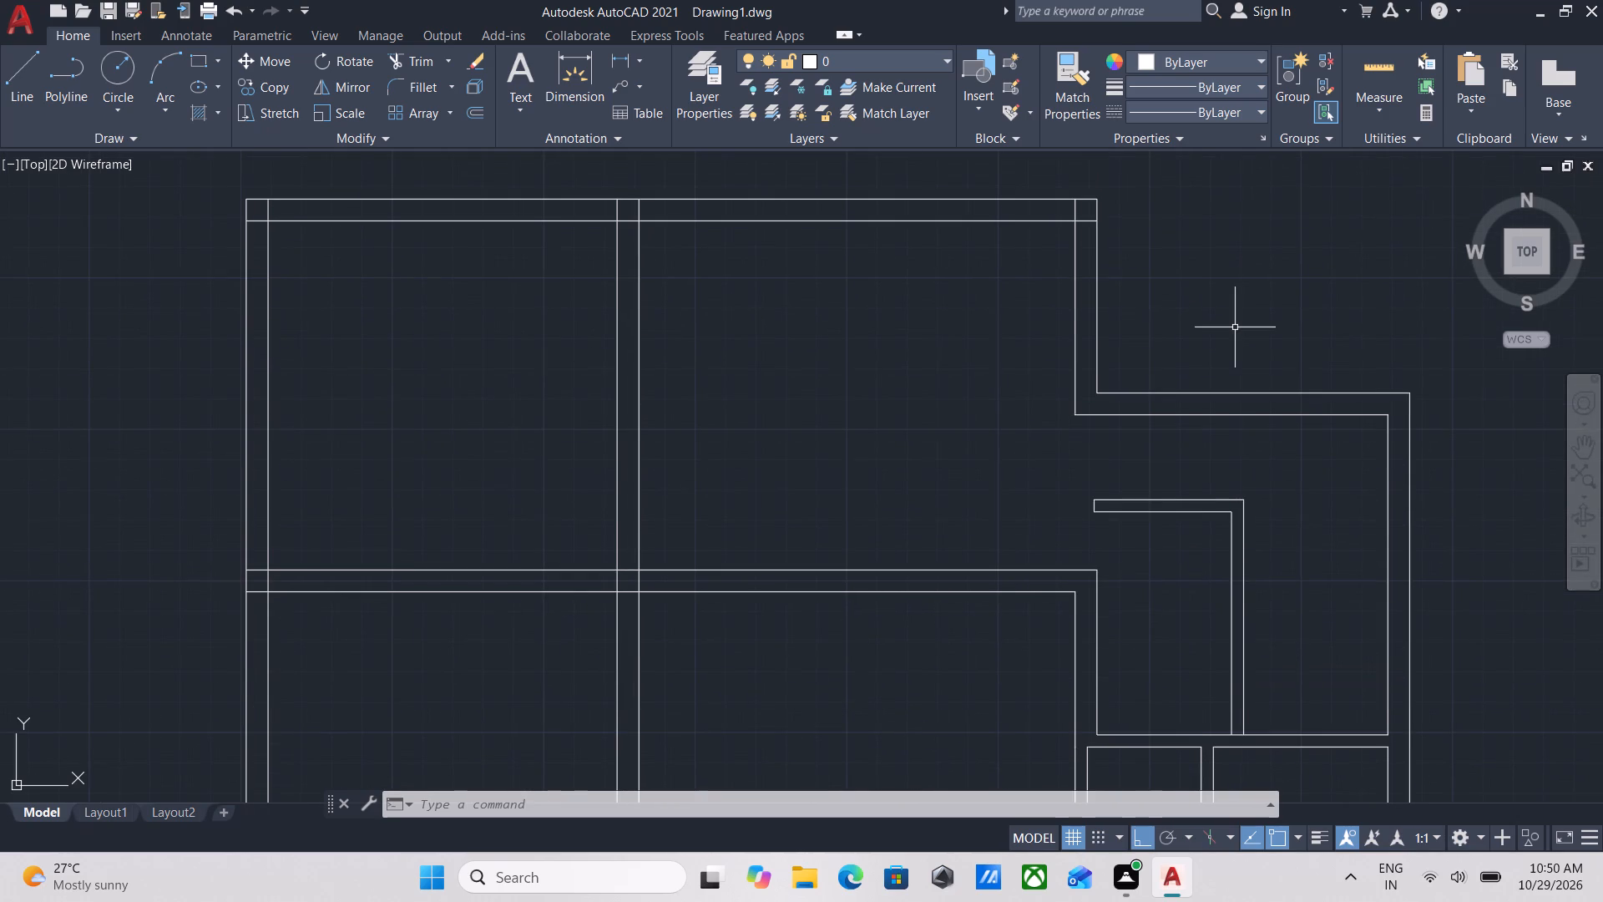
{"action": "type", "text": "tr"}
{"action": "key", "text": "Return"}
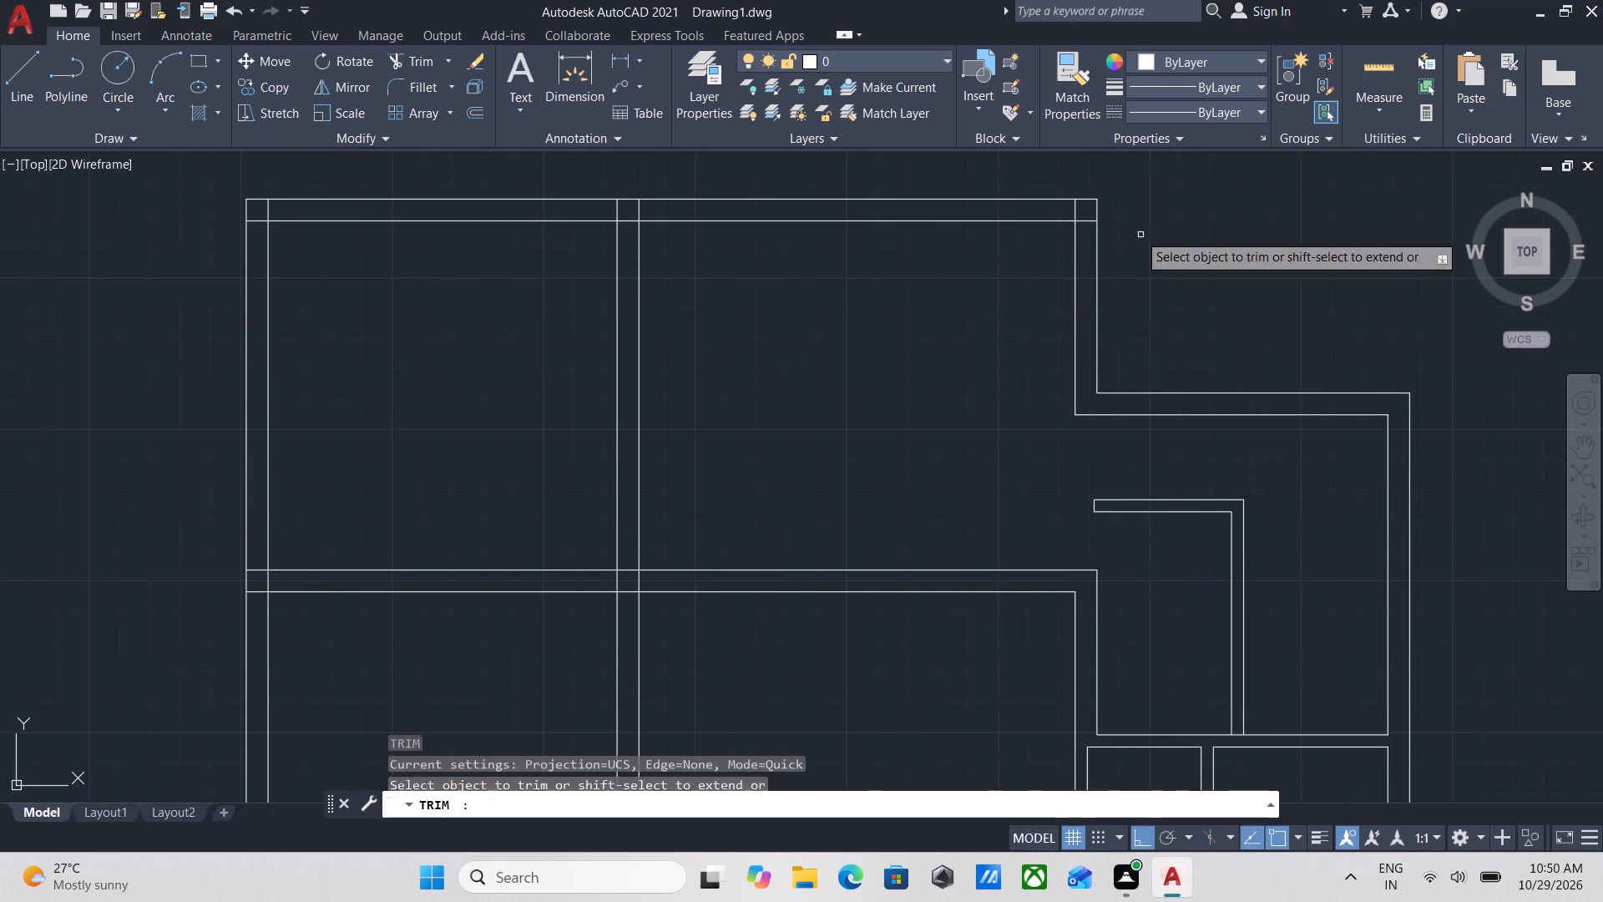
{"action": "scroll", "coordinate": [1073, 208], "scroll_direction": "up", "scroll_amount": 3}
{"action": "left_click", "coordinate": [1106, 261]}
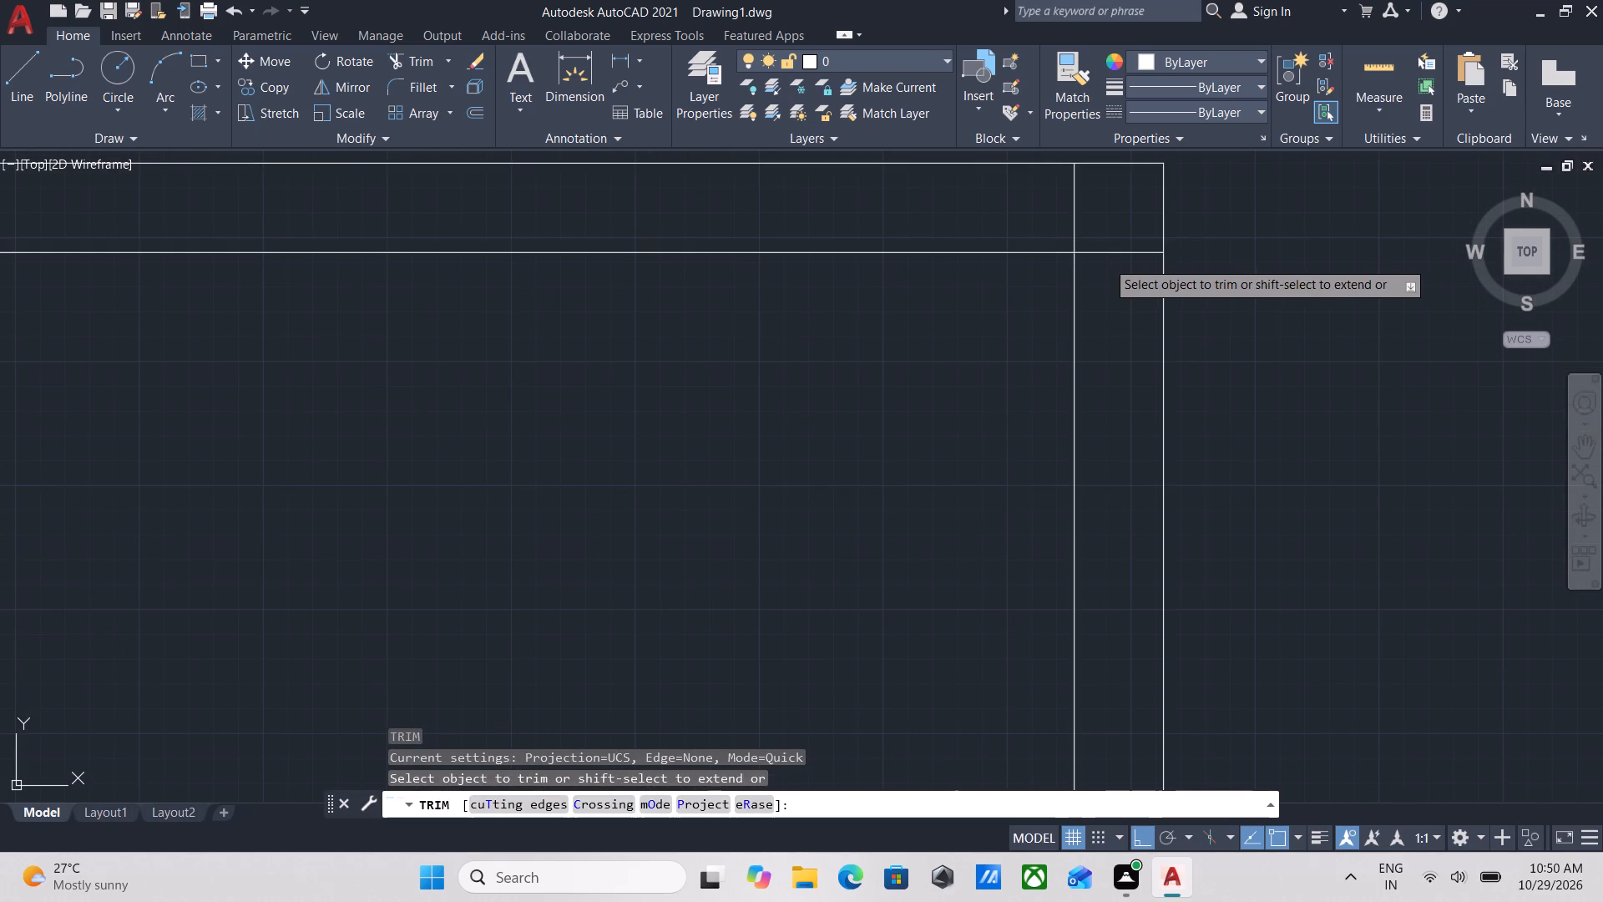
{"action": "left_click", "coordinate": [1110, 216]}
{"action": "left_click", "coordinate": [1109, 215]}
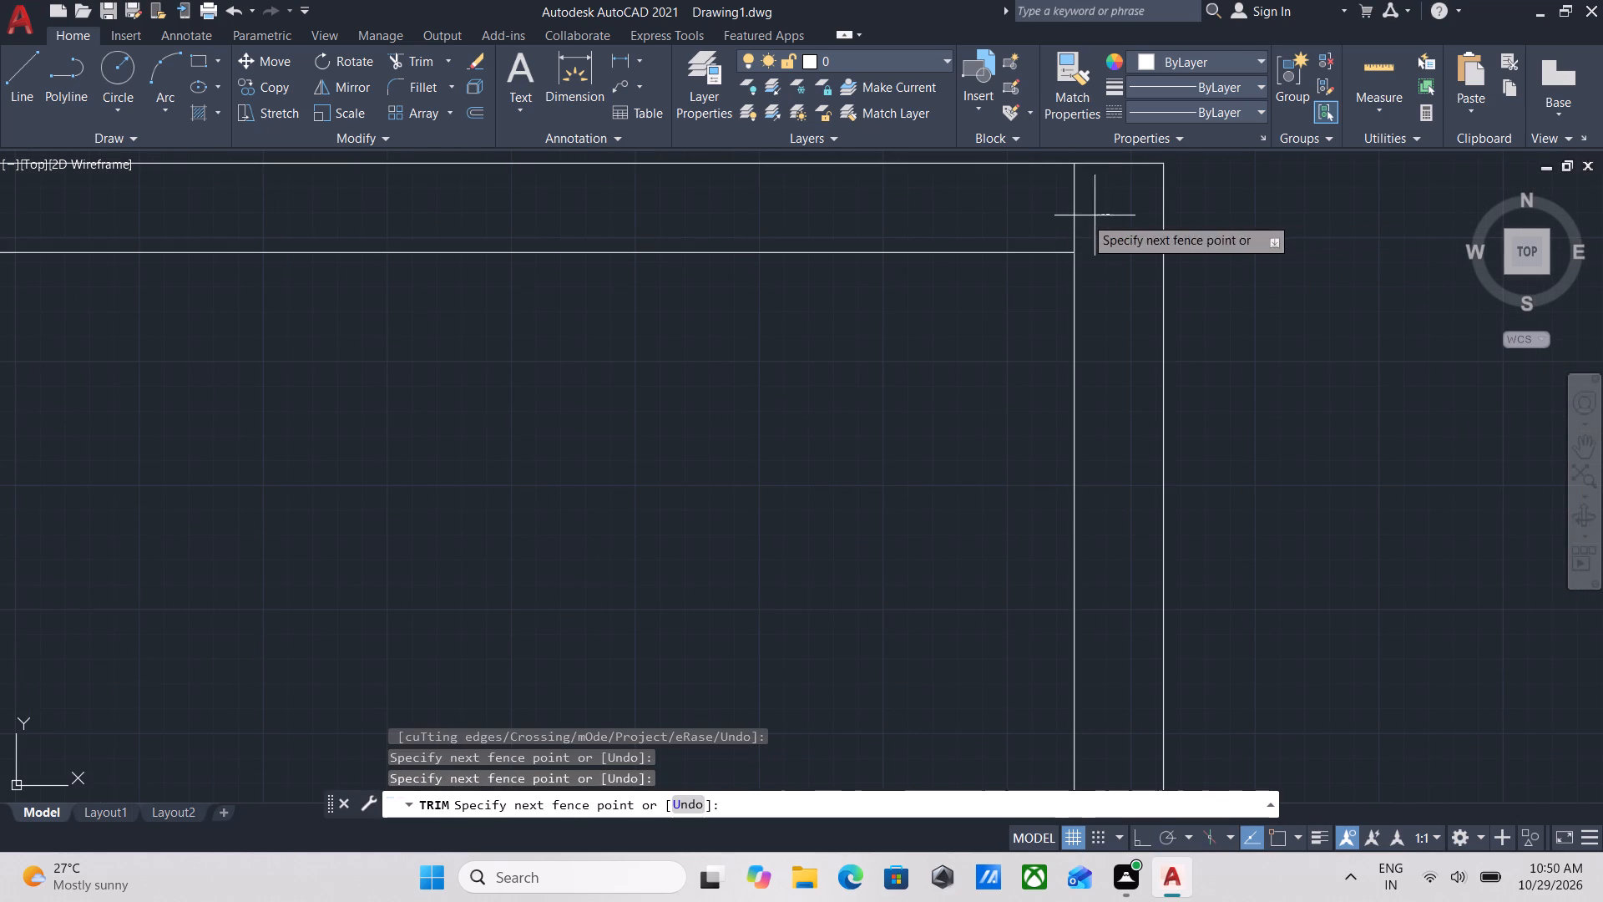
{"action": "left_click", "coordinate": [969, 215]}
{"action": "key", "text": "Escape"}
{"action": "scroll", "coordinate": [974, 215], "scroll_direction": "down", "scroll_amount": 3}
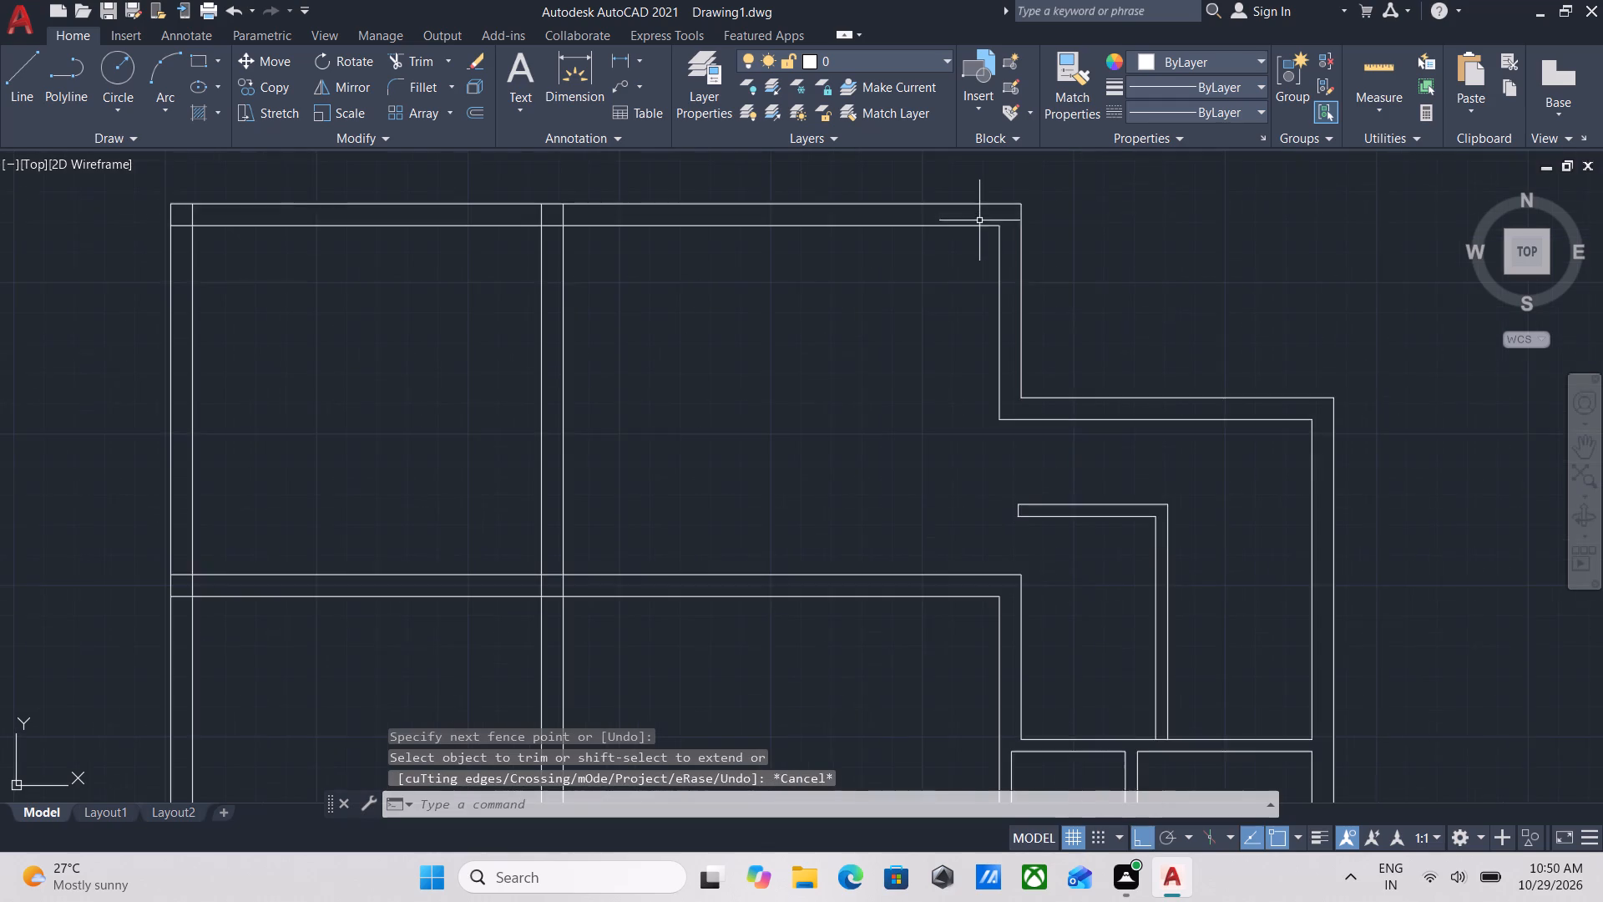
Trim away both lines of the central vertical wall in the open area south of the upper cross wall.
{"action": "scroll", "coordinate": [886, 292], "scroll_direction": "down", "scroll_amount": 1}
{"action": "middle_click_drag", "start_coordinate": [886, 292], "coordinate": [1011, 249]}
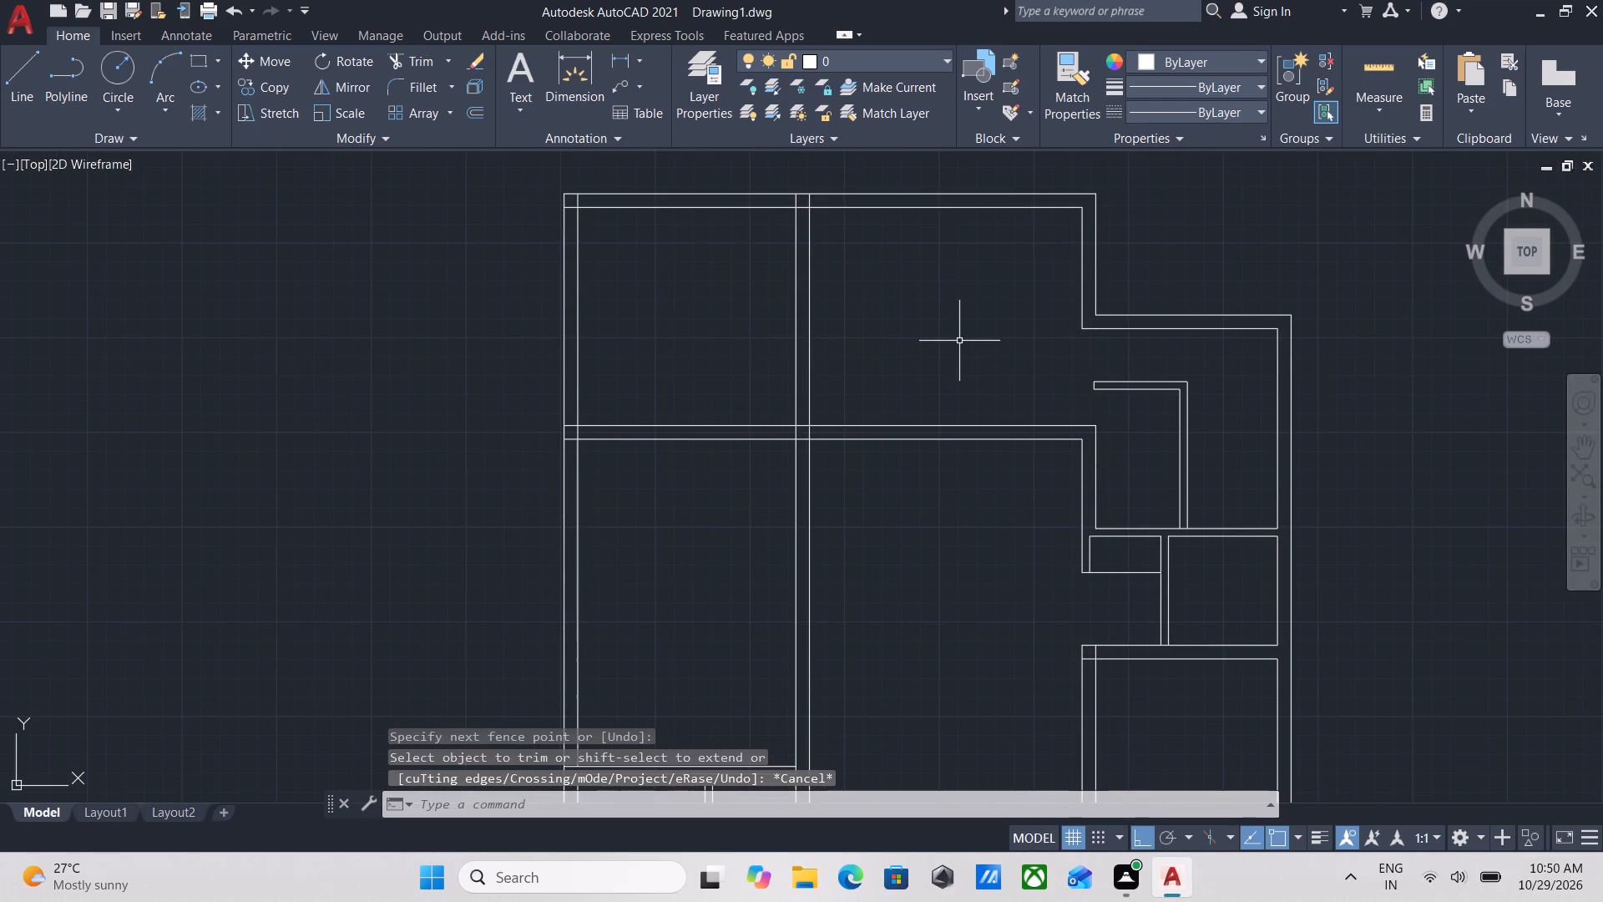
{"action": "middle_click_drag", "start_coordinate": [865, 381], "coordinate": [1006, 359]}
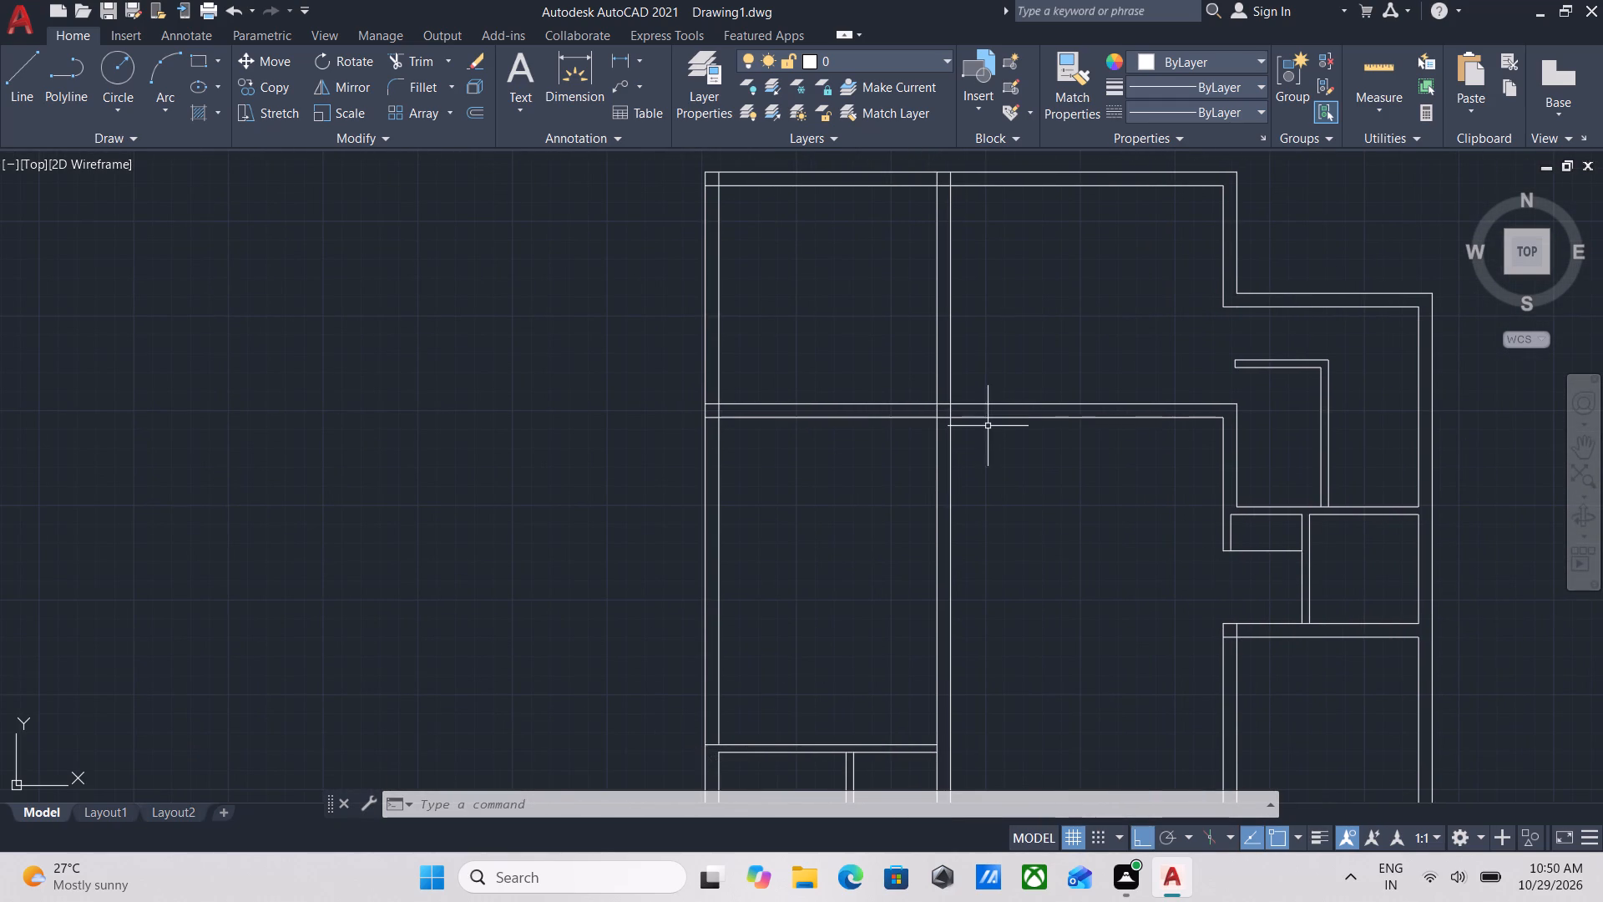
{"action": "scroll", "coordinate": [985, 427], "scroll_direction": "up", "scroll_amount": 3}
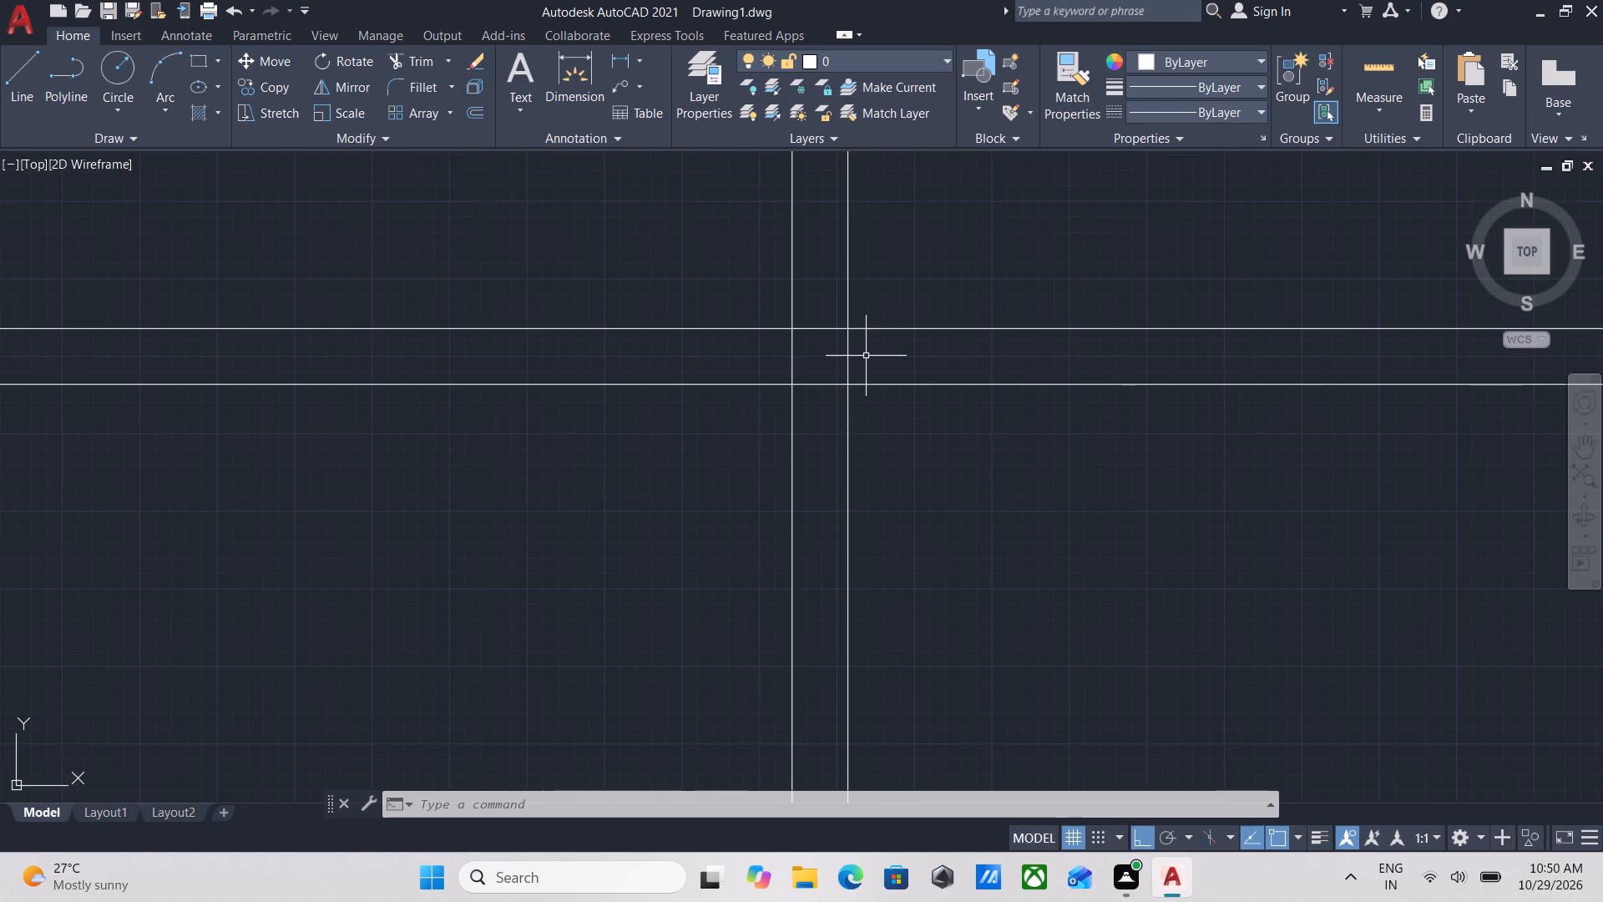
{"action": "type", "text": "tr"}
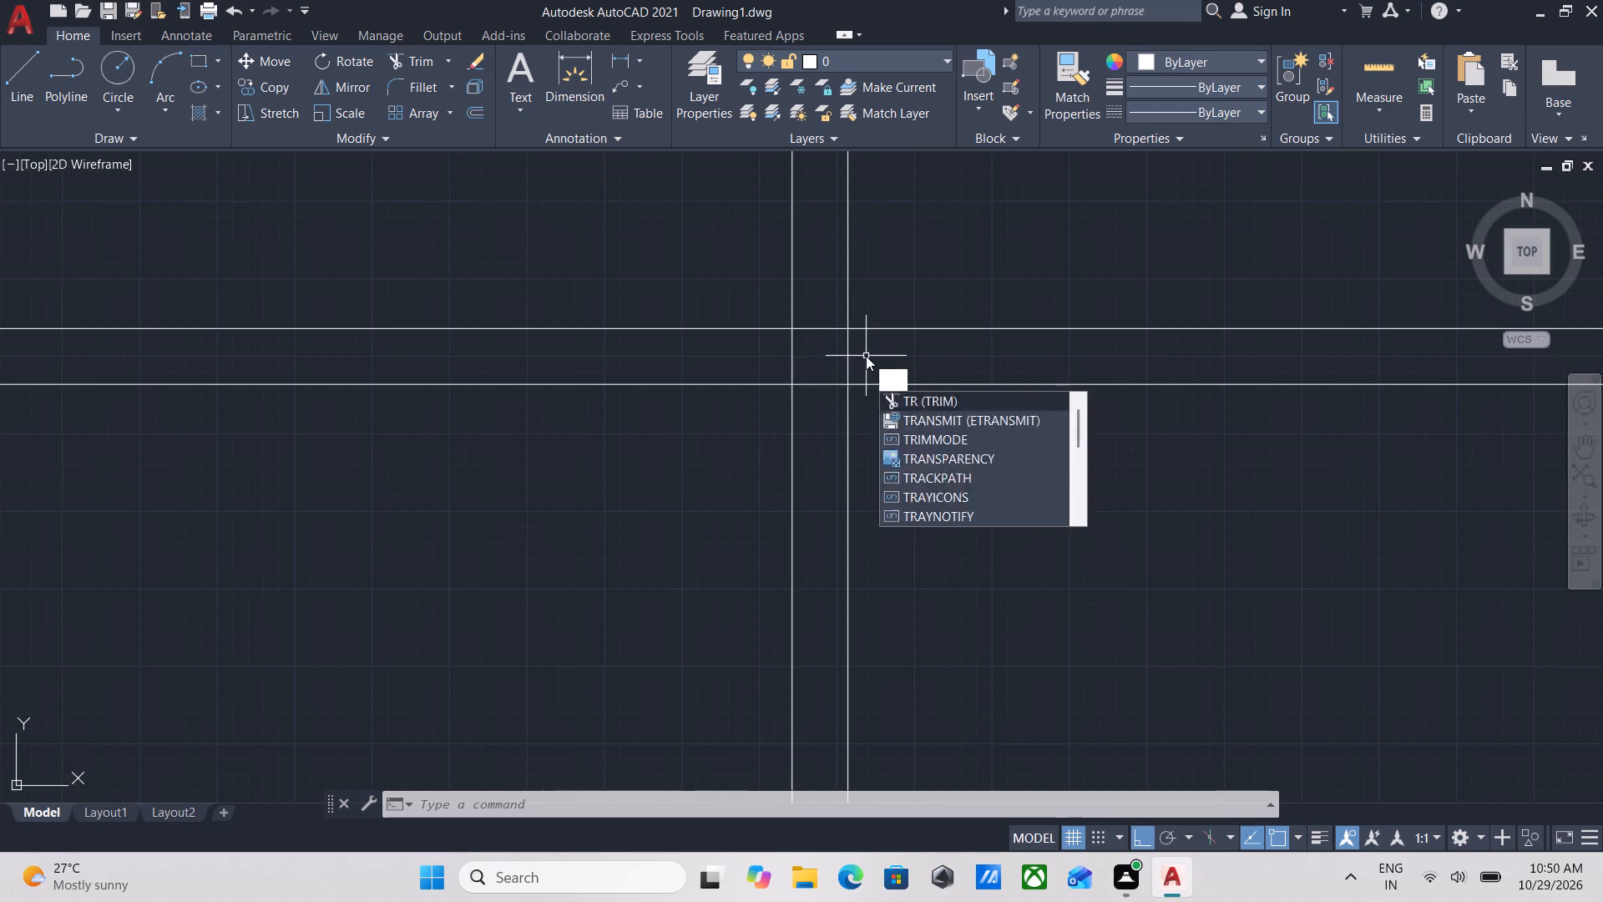
{"action": "key", "text": "Return"}
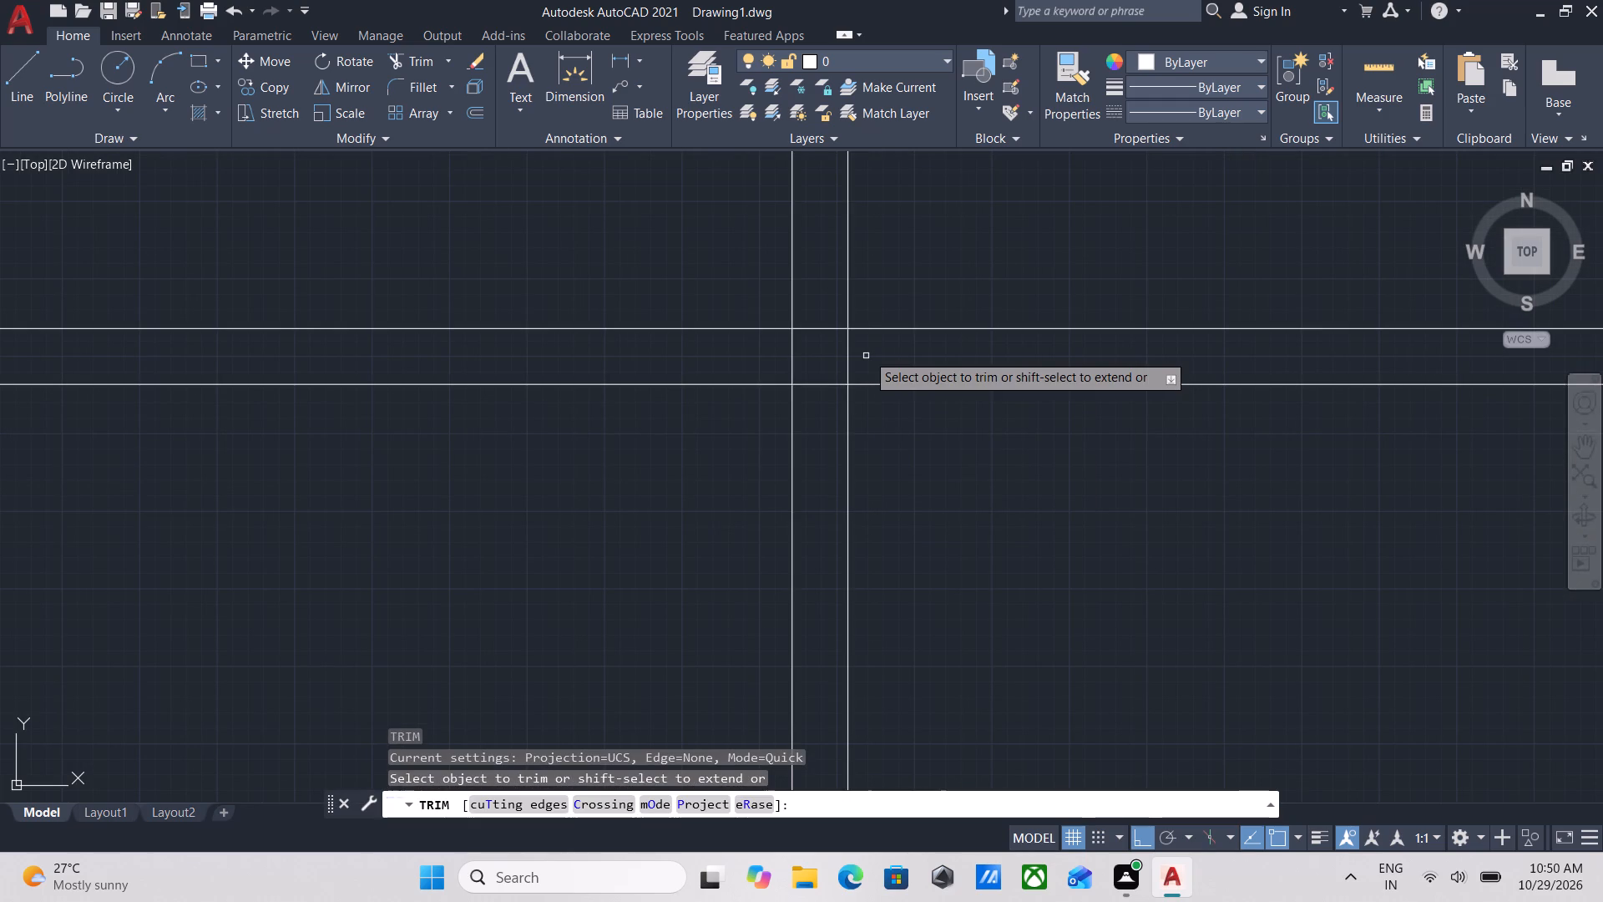
{"action": "left_click", "coordinate": [866, 468]}
{"action": "scroll", "coordinate": [846, 456], "scroll_direction": "down", "scroll_amount": 3}
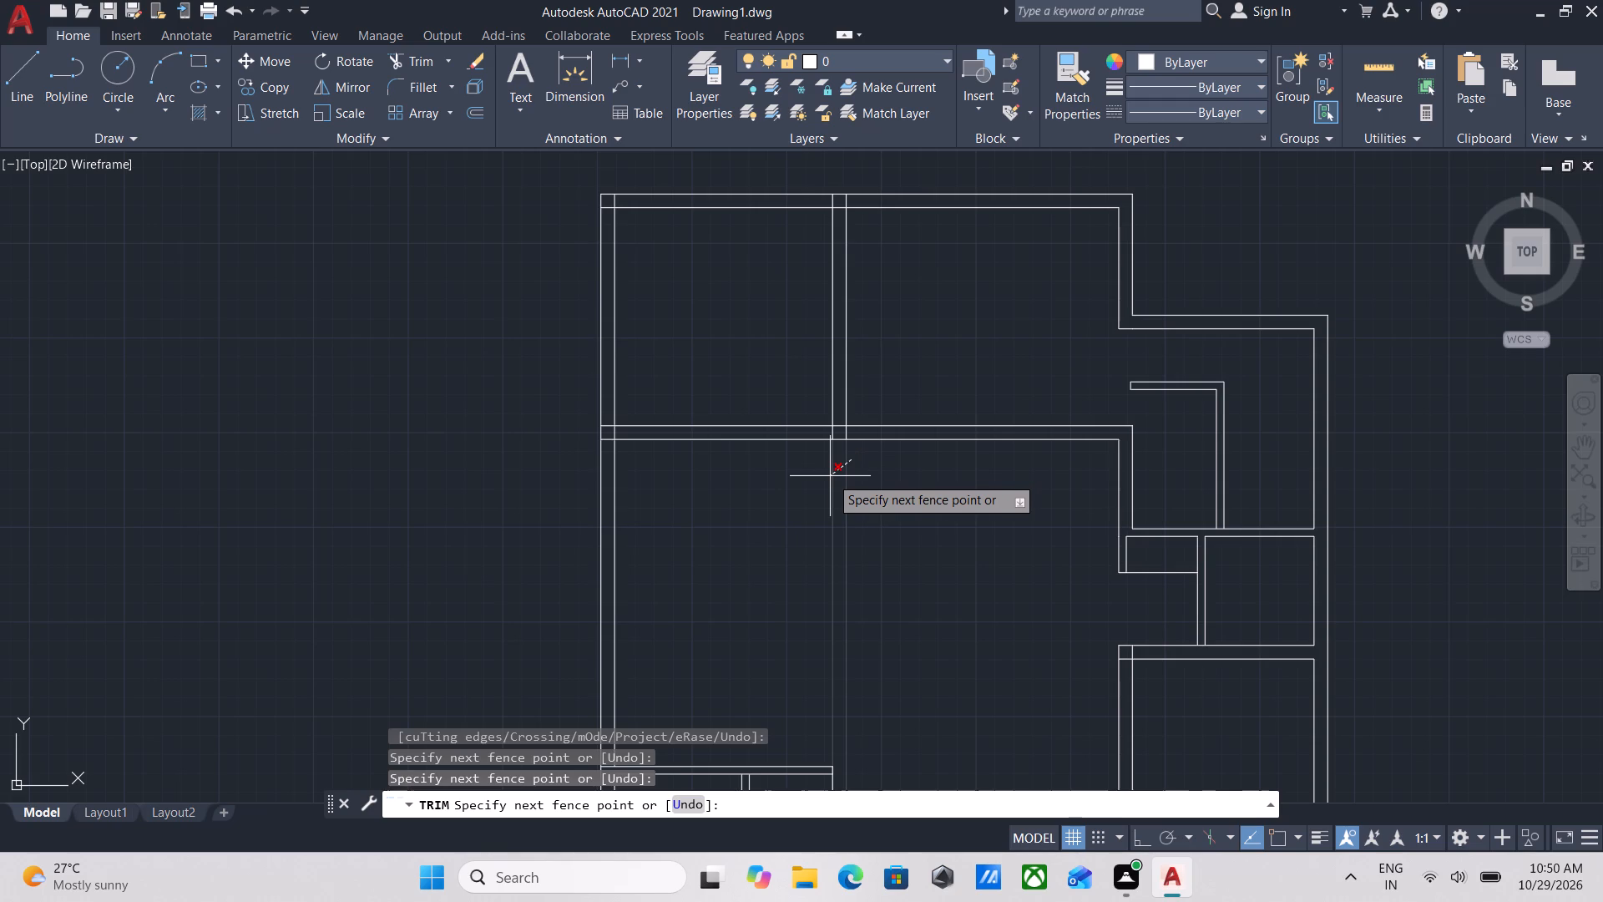
{"action": "scroll", "coordinate": [820, 472], "scroll_direction": "down", "scroll_amount": 2}
{"action": "middle_click_drag", "start_coordinate": [820, 472], "coordinate": [829, 430]}
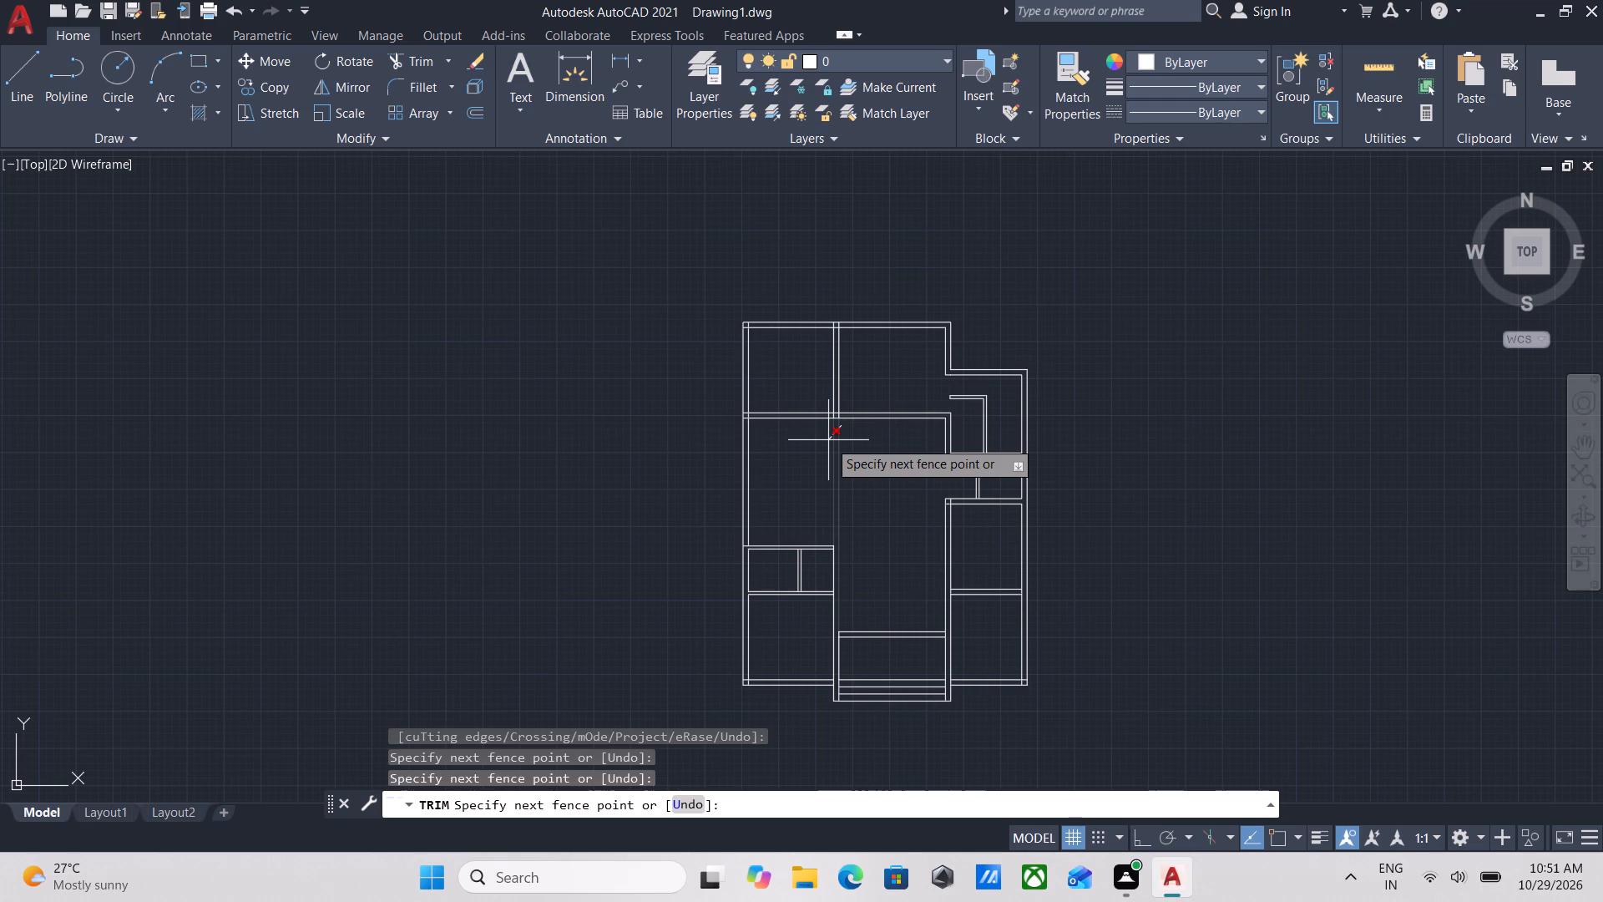
{"action": "left_click", "coordinate": [827, 440]}
{"action": "scroll", "coordinate": [829, 438], "scroll_direction": "up", "scroll_amount": 3}
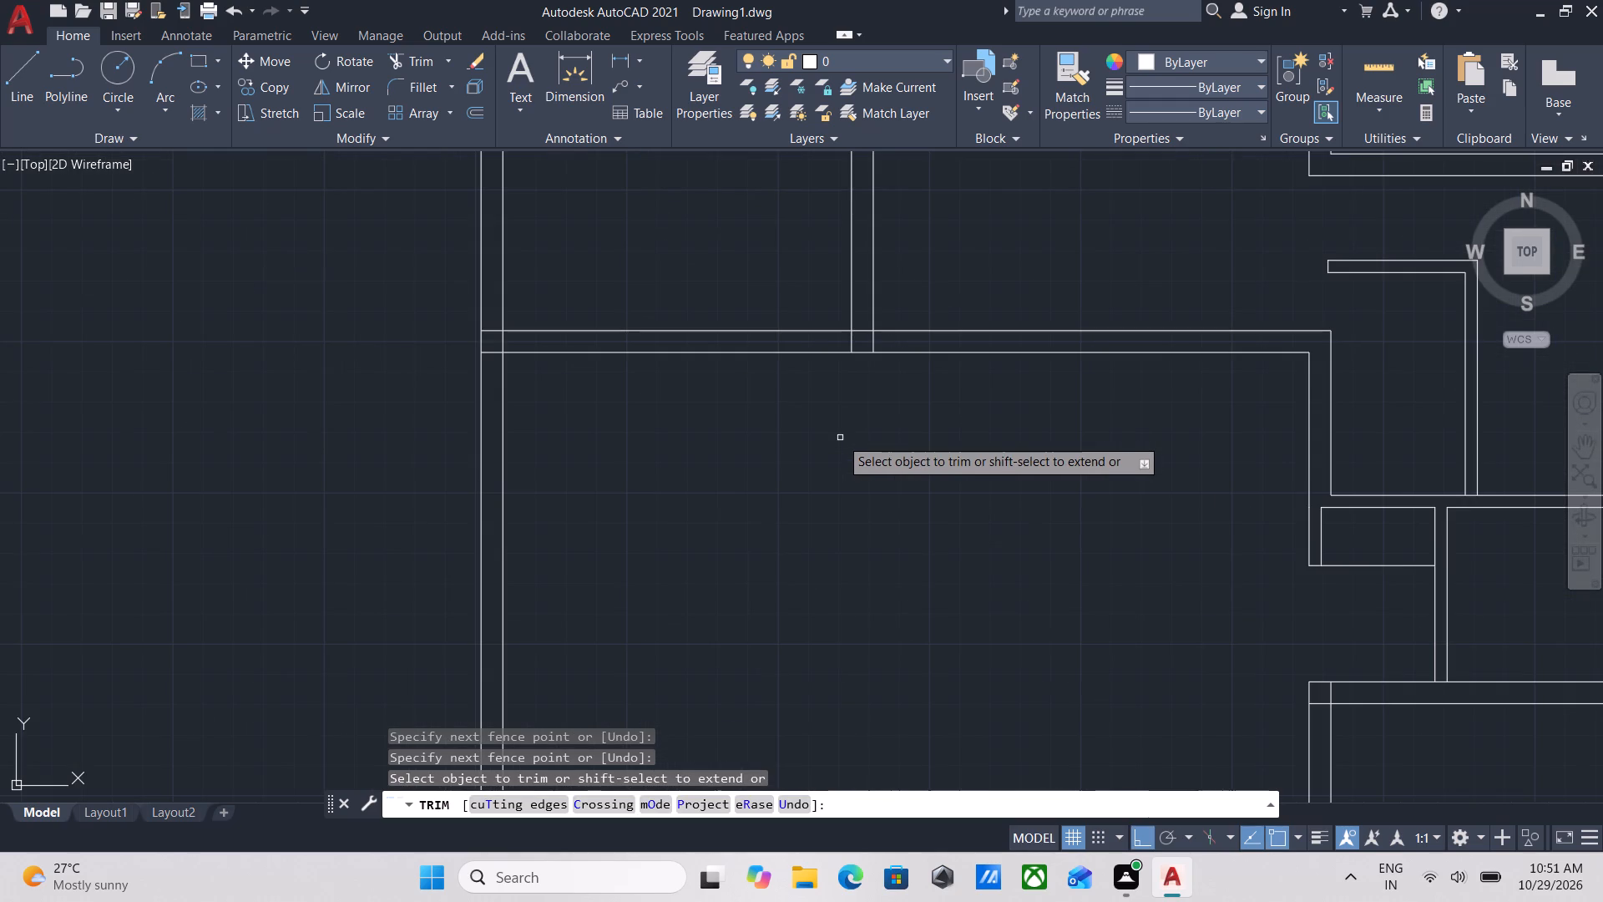
{"action": "key", "text": "Escape"}
{"action": "scroll", "coordinate": [856, 423], "scroll_direction": "down", "scroll_amount": 2}
{"action": "middle_click_drag", "start_coordinate": [856, 423], "coordinate": [859, 433]}
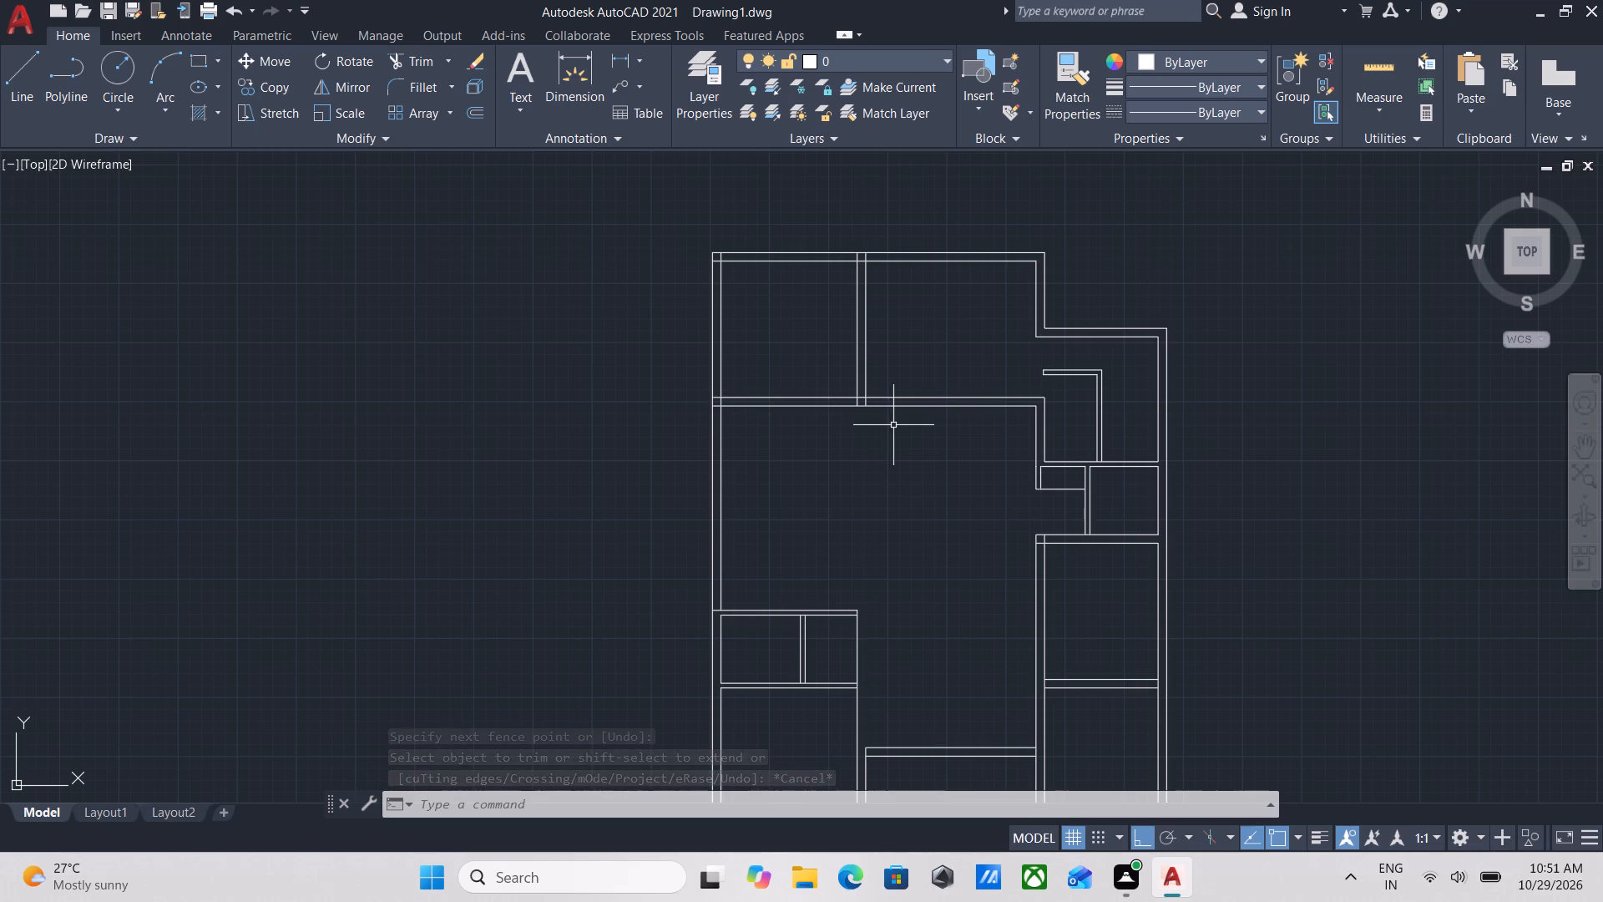
Draw a jamb line across the 9" upper cross wall, tracked 2' east from the central wall's southeast corner.
{"action": "scroll", "coordinate": [896, 419], "scroll_direction": "up", "scroll_amount": 2}
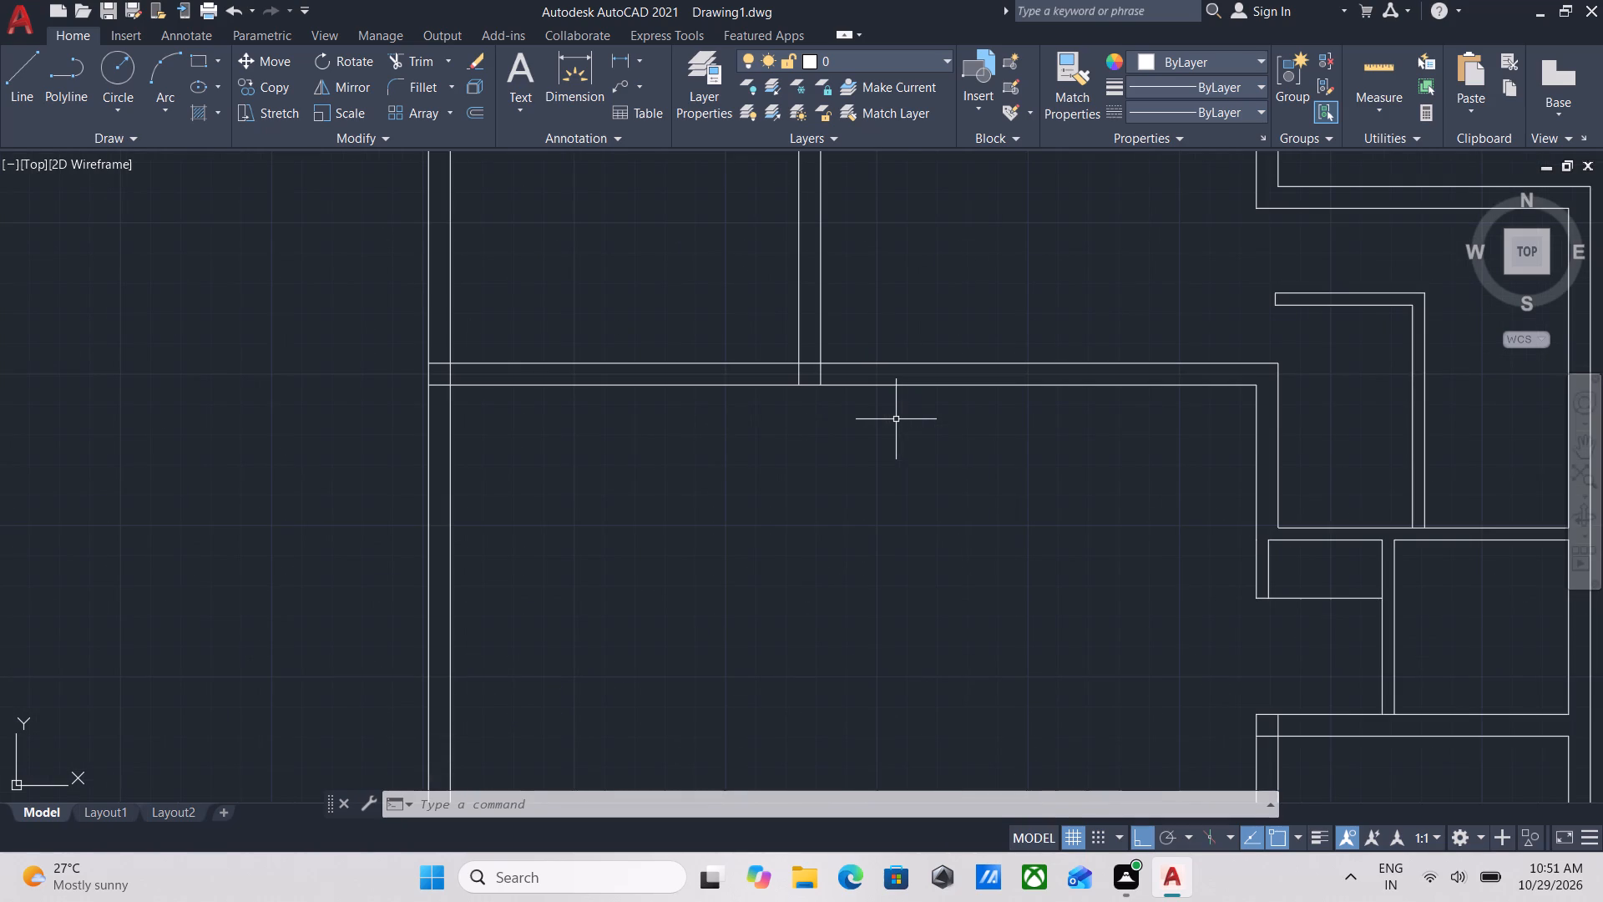
{"action": "key", "text": "l"}
{"action": "key", "text": "Return"}
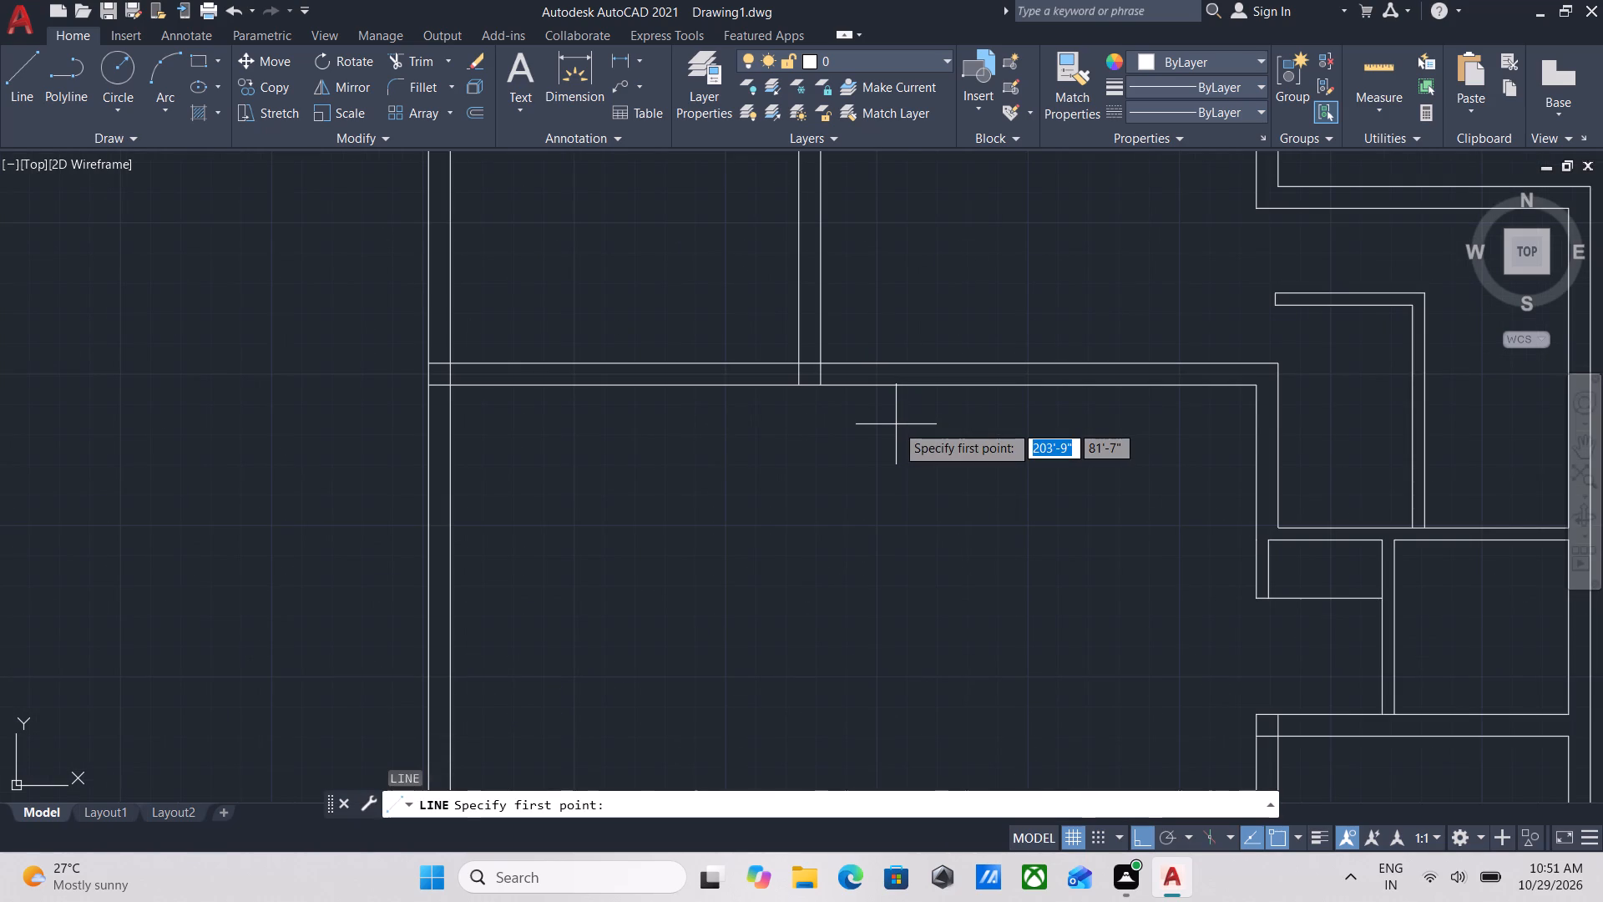
{"action": "key", "text": "t"}
{"action": "key", "text": "k"}
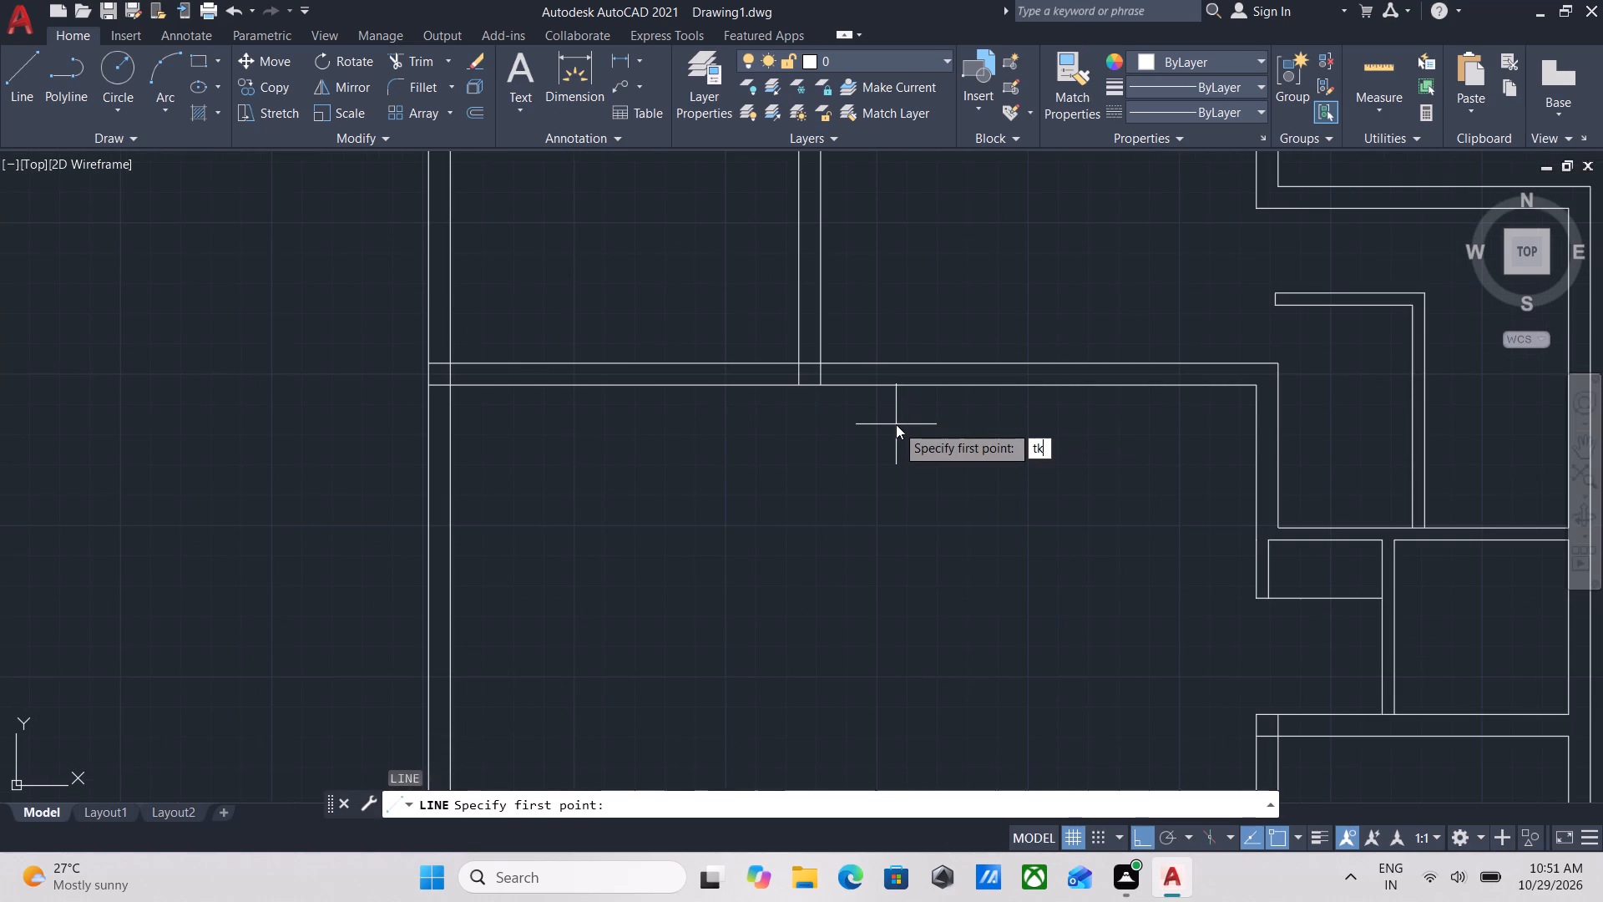
{"action": "key", "text": "Return"}
{"action": "scroll", "coordinate": [868, 374], "scroll_direction": "up", "scroll_amount": 2}
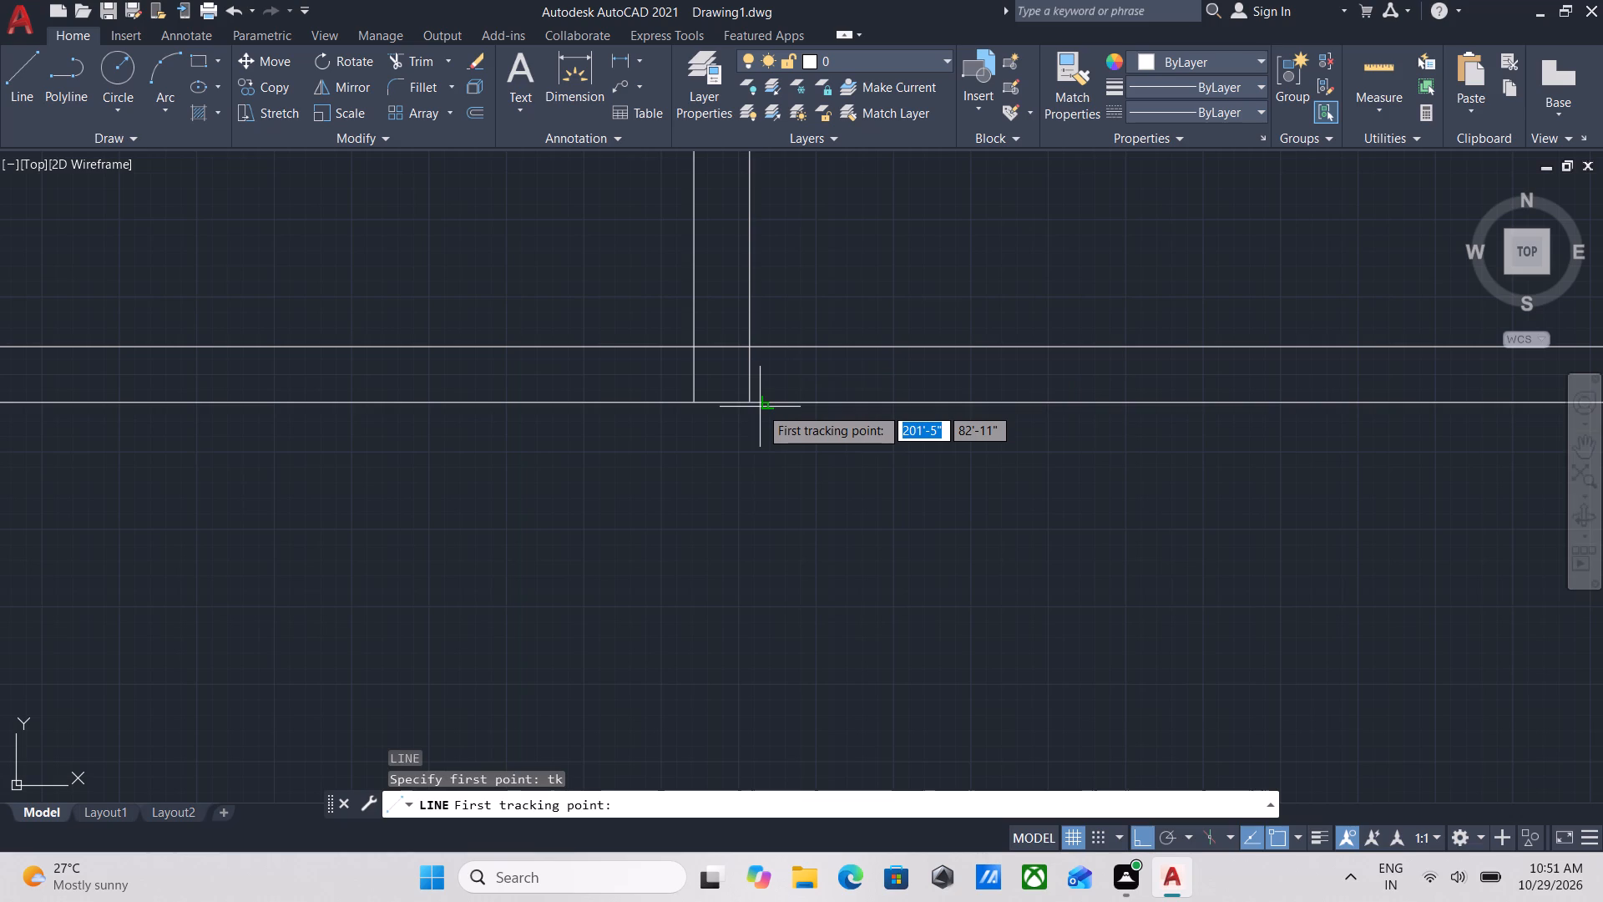
{"action": "left_click", "coordinate": [747, 403]}
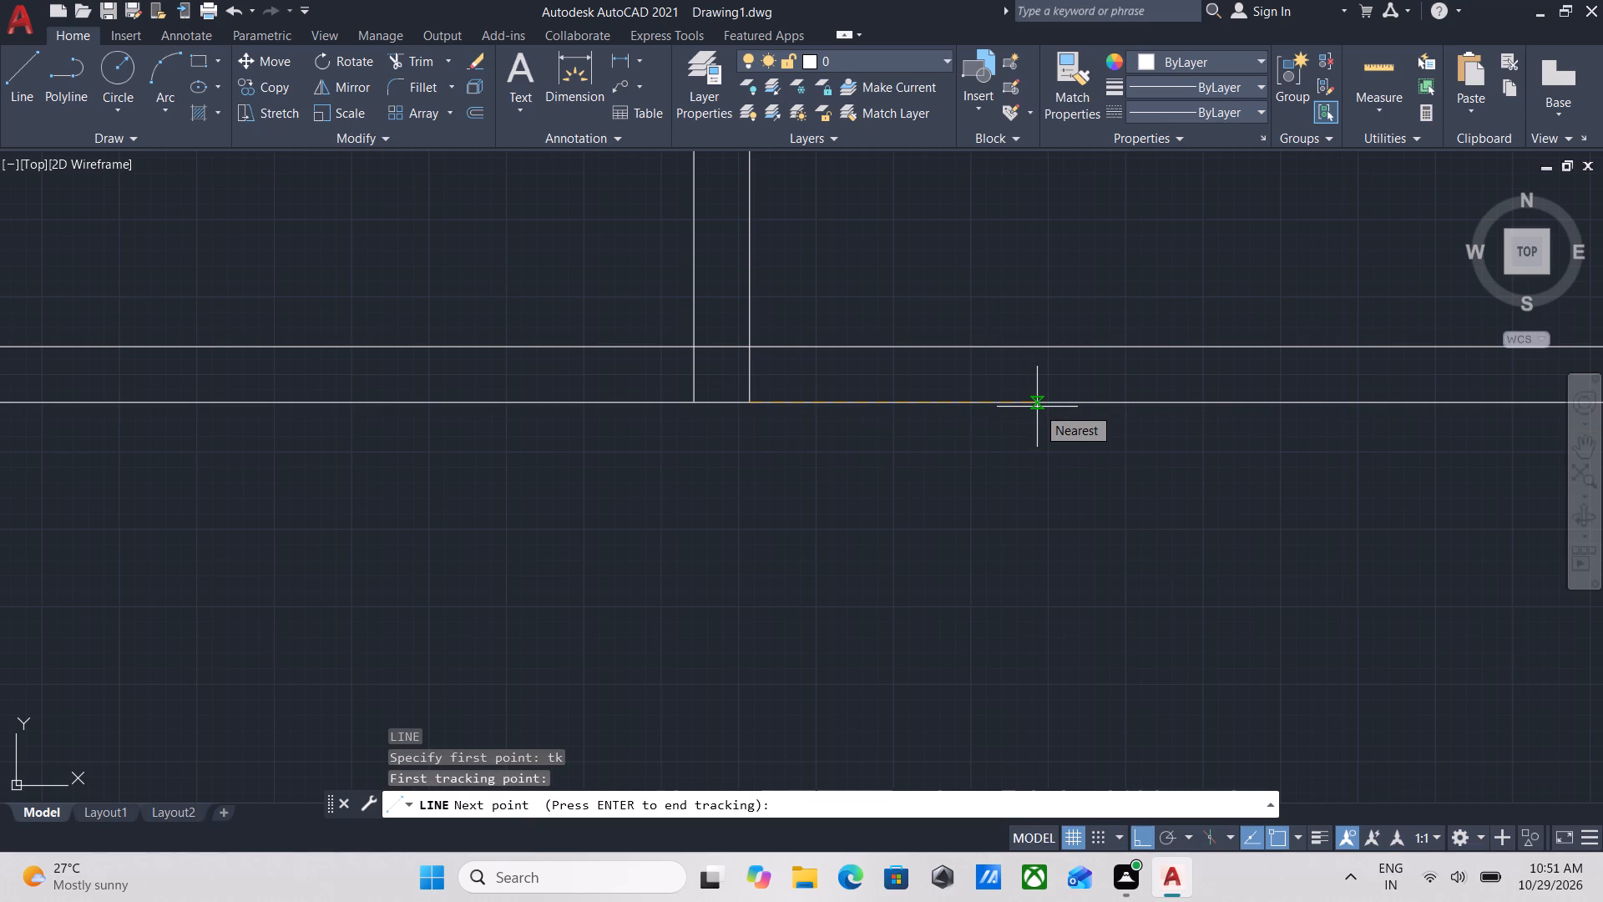
{"action": "key", "text": "2"}
{"action": "key", "text": "apostrophe"}
{"action": "key", "text": "Return"}
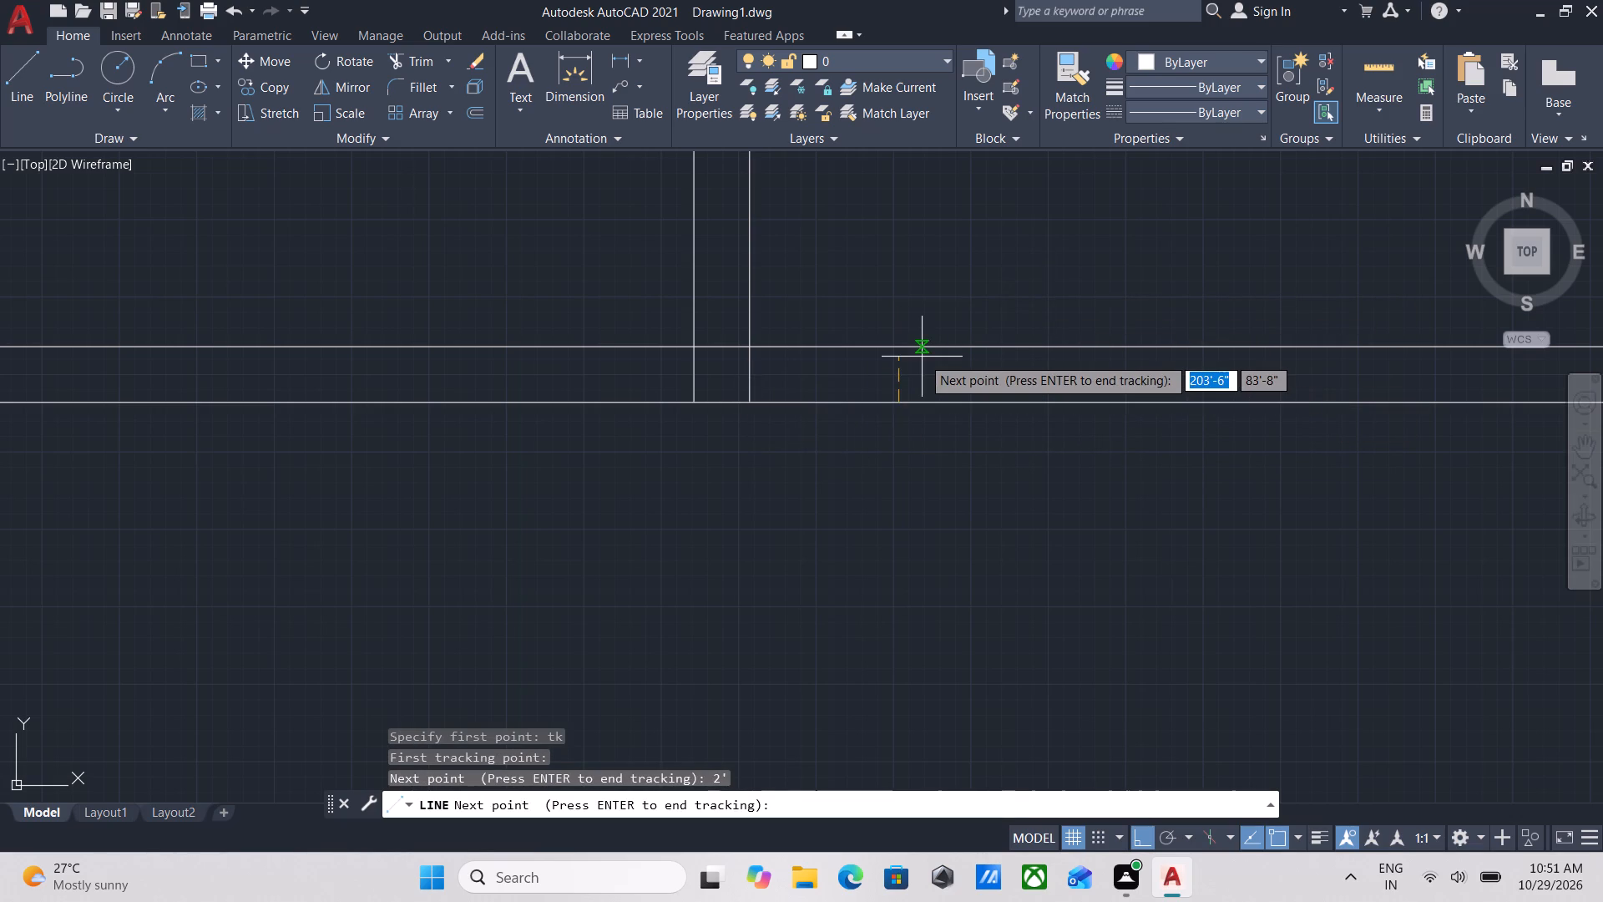
{"action": "key", "text": "Return"}
{"action": "scroll", "coordinate": [859, 338], "scroll_direction": "up", "scroll_amount": 1}
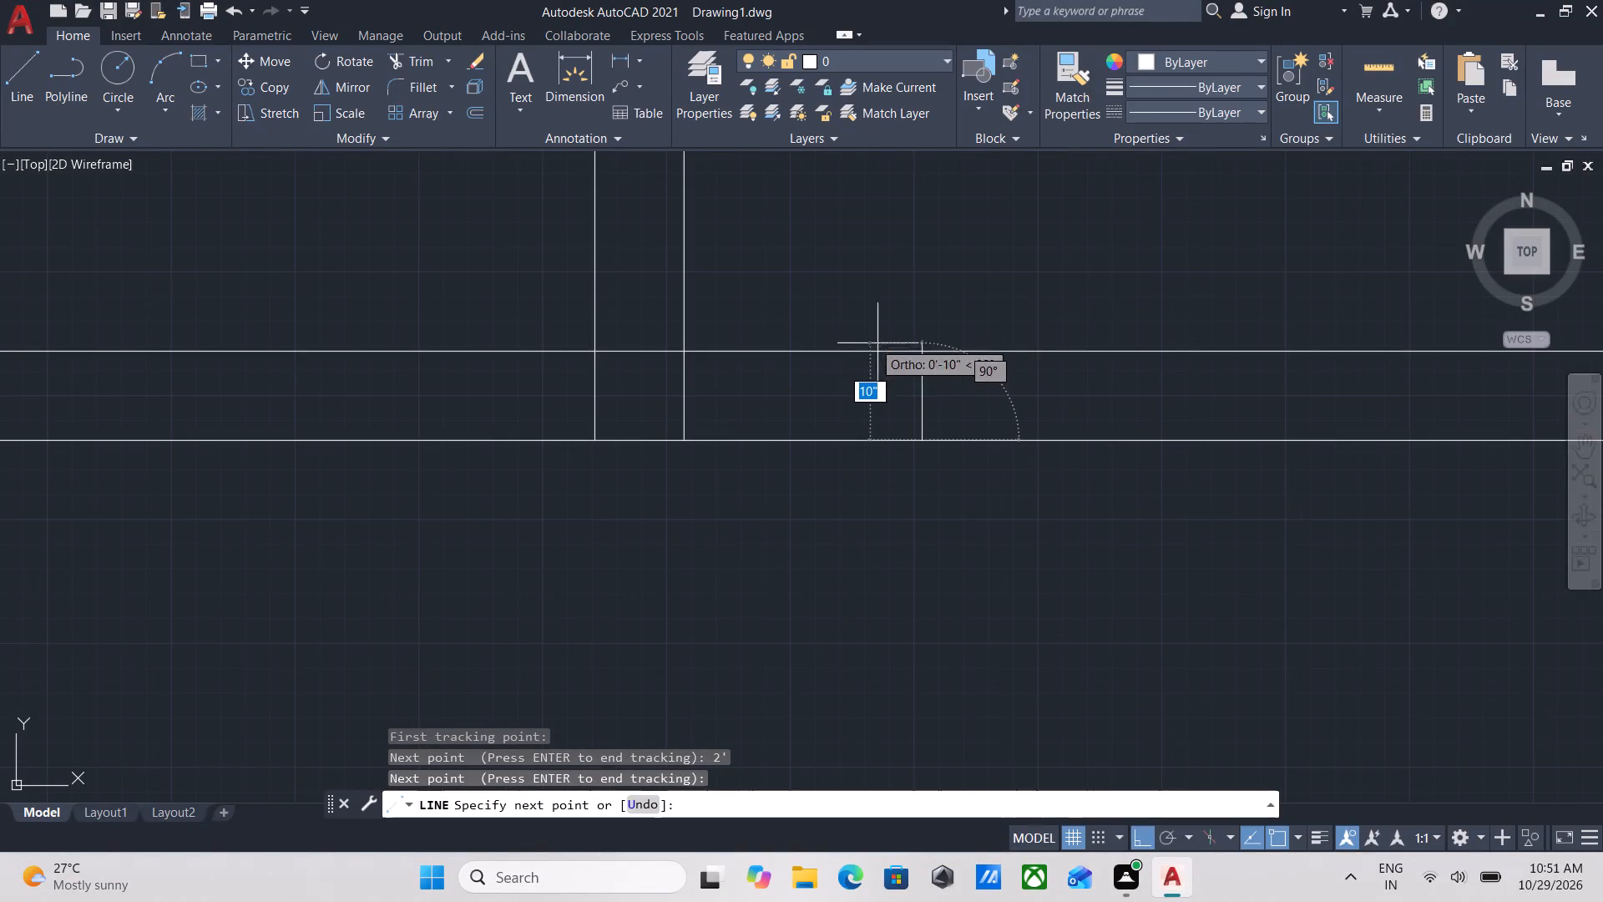
{"action": "left_click", "coordinate": [923, 353]}
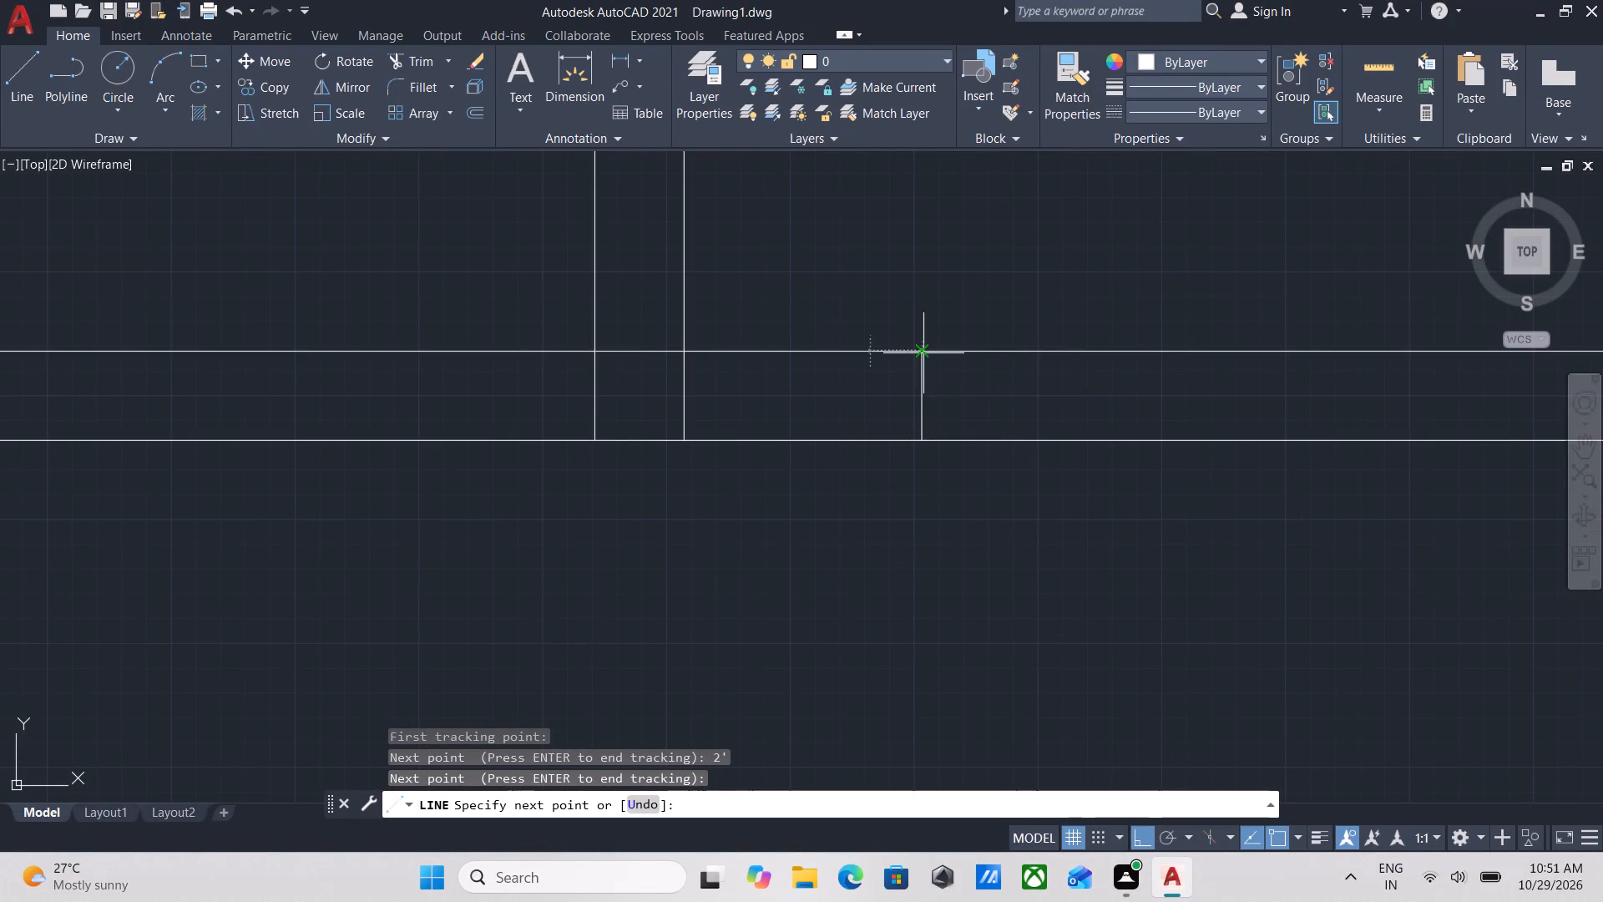
{"action": "key", "text": "Escape"}
Offset the jamb line 4' east to mark the far side of the opening in the upper cross wall.
{"action": "left_click", "coordinate": [937, 396]}
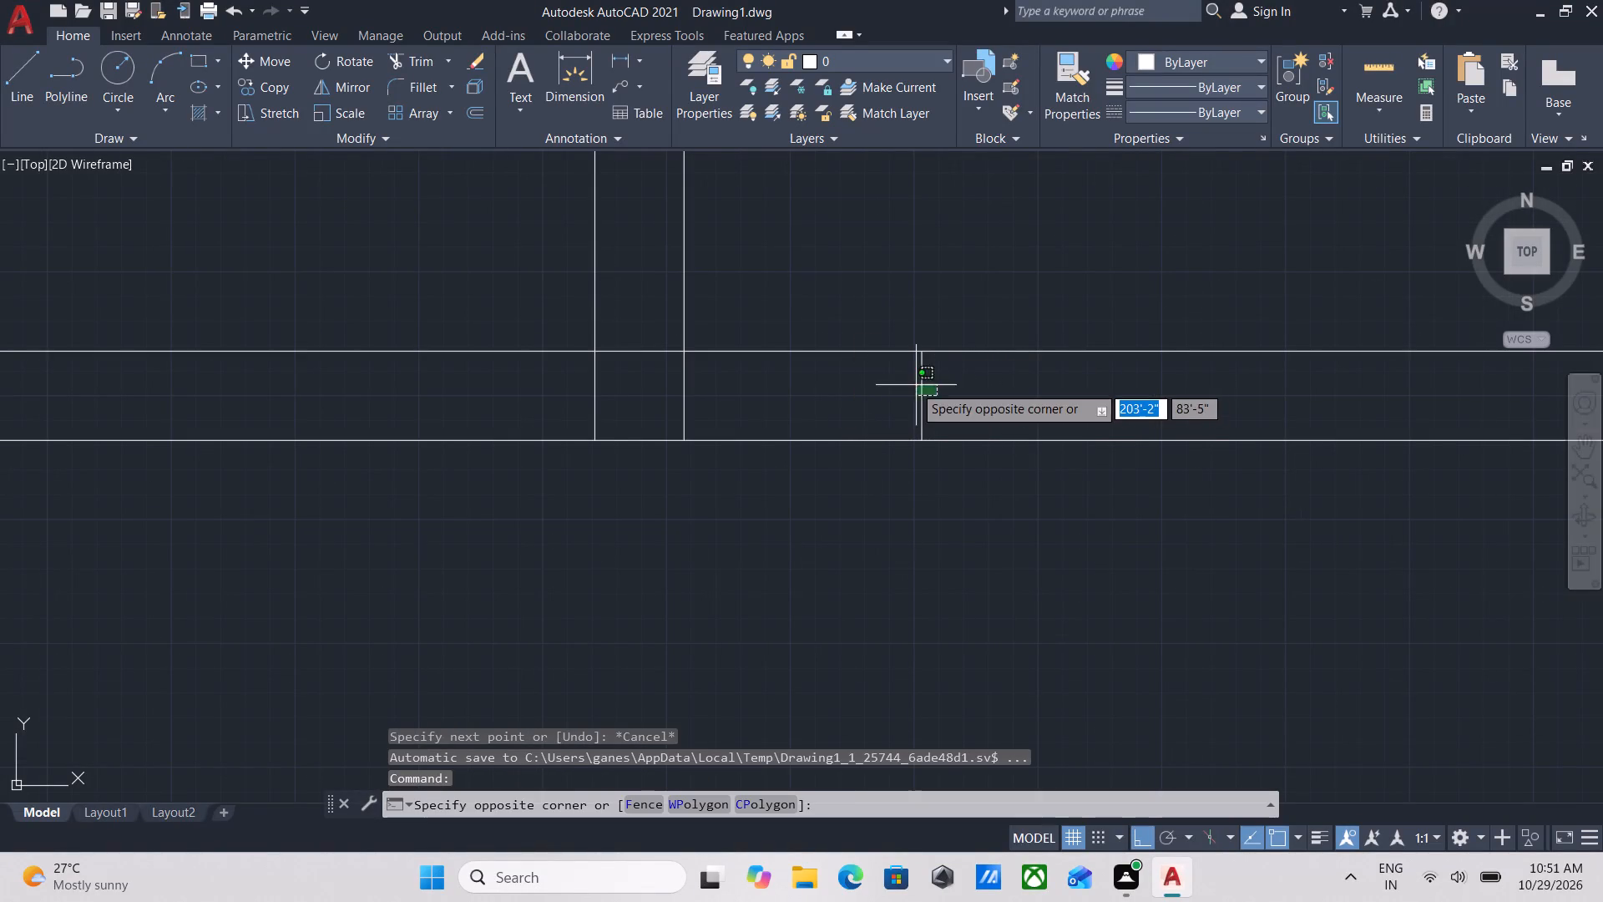
{"action": "left_click", "coordinate": [906, 386]}
{"action": "key", "text": "o"}
{"action": "key", "text": "Return"}
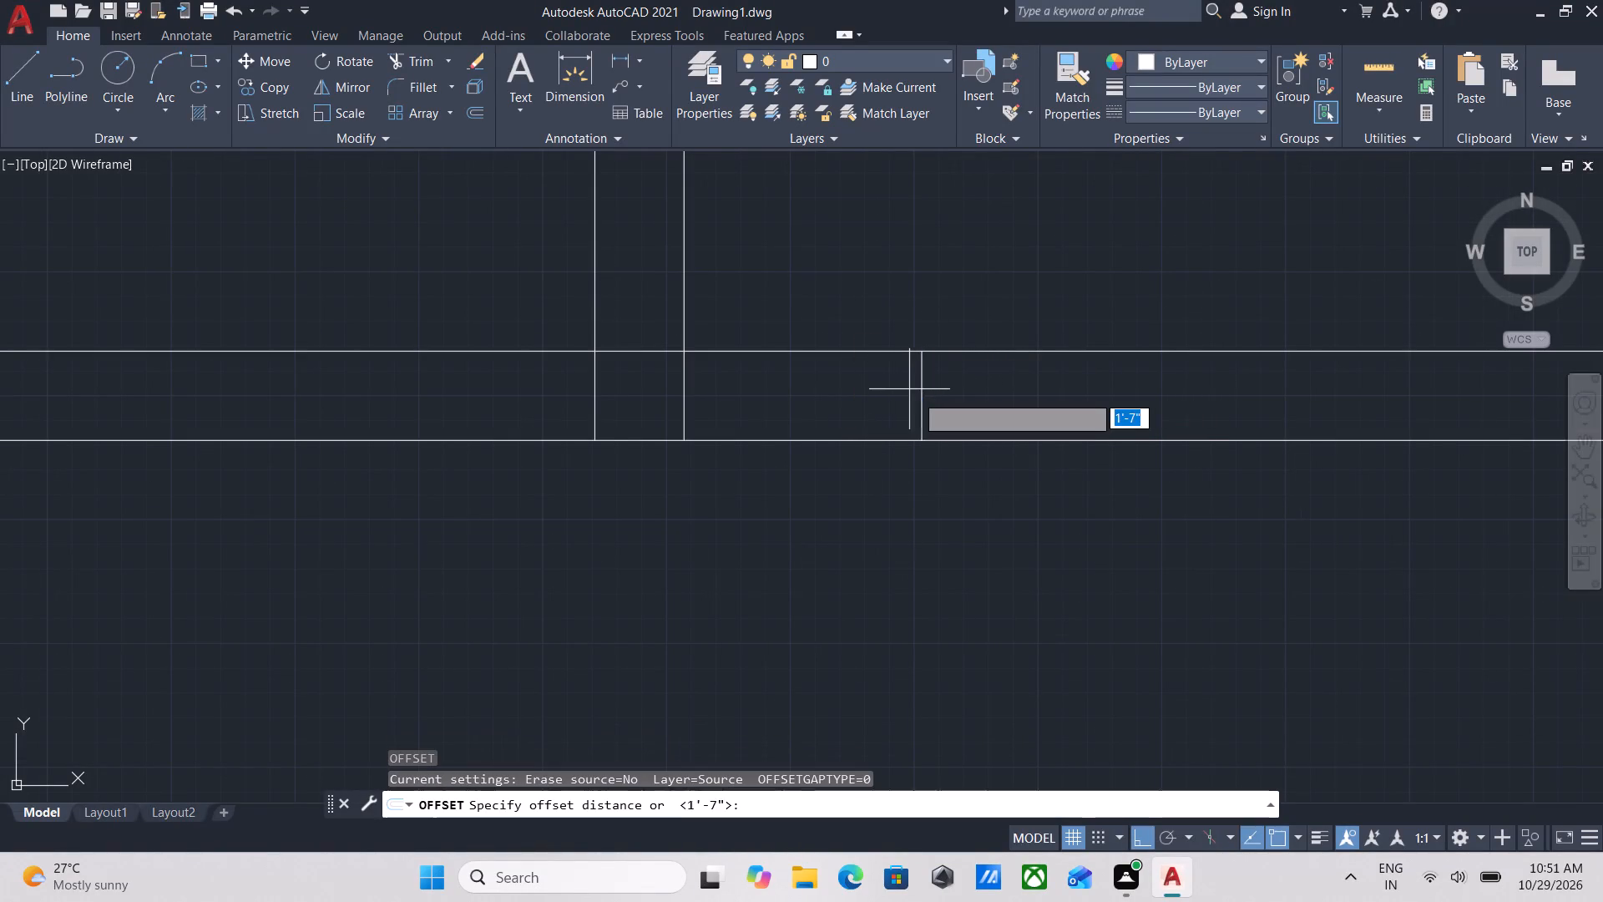
{"action": "left_click", "coordinate": [919, 394]}
{"action": "left_click", "coordinate": [1119, 394]}
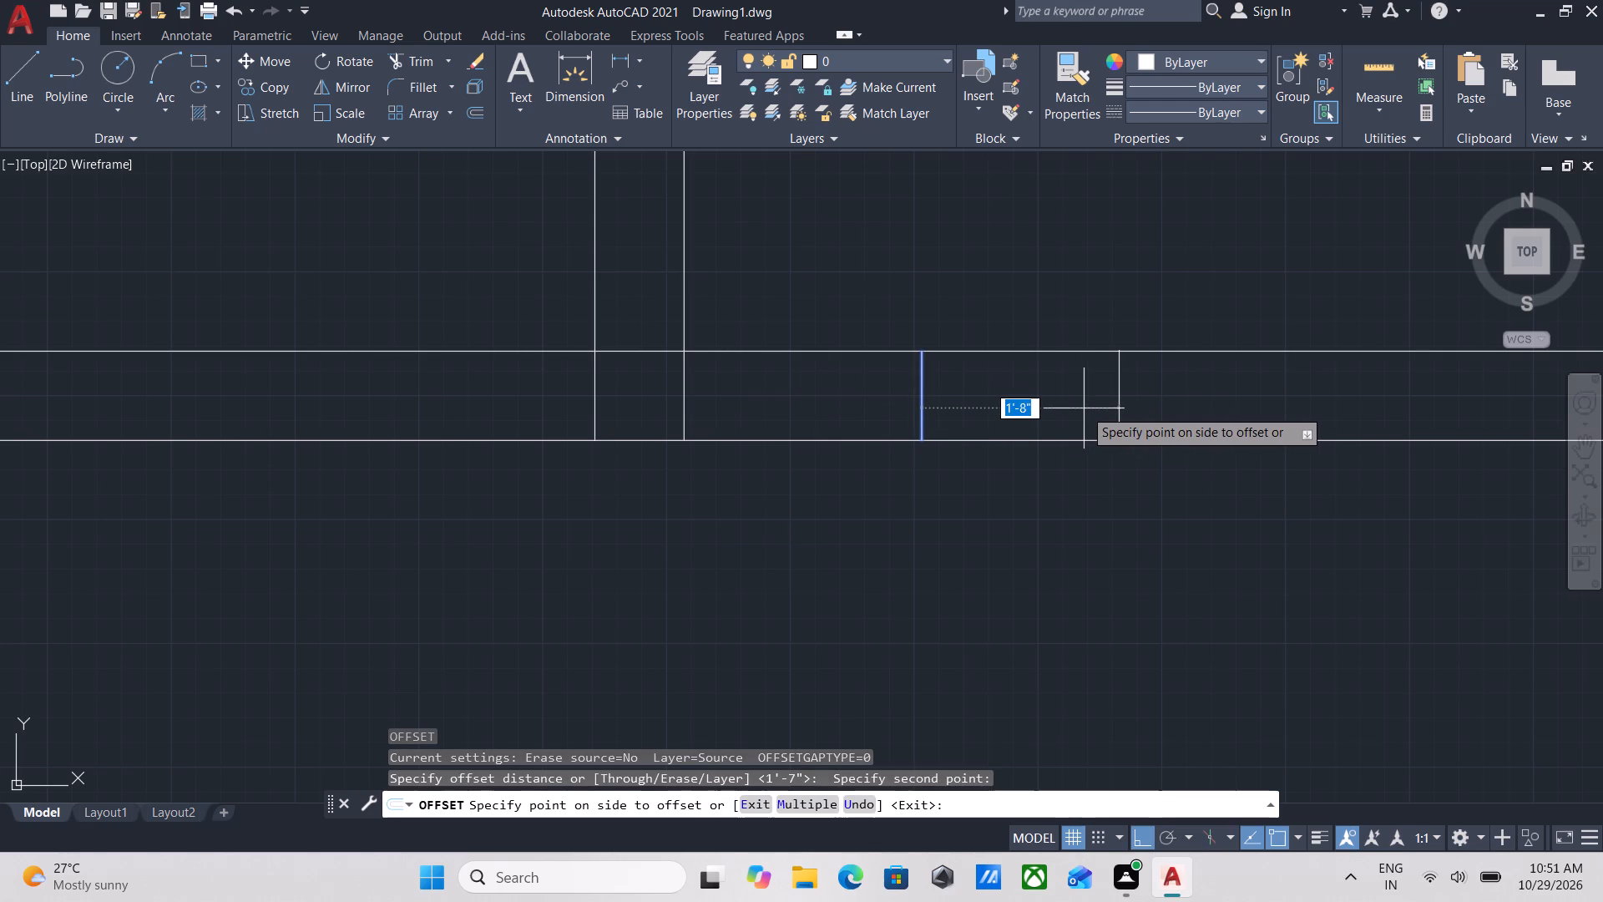
{"action": "type", "text": "4'"}
{"action": "key", "text": "Return"}
{"action": "scroll", "coordinate": [1093, 408], "scroll_direction": "down", "scroll_amount": 2}
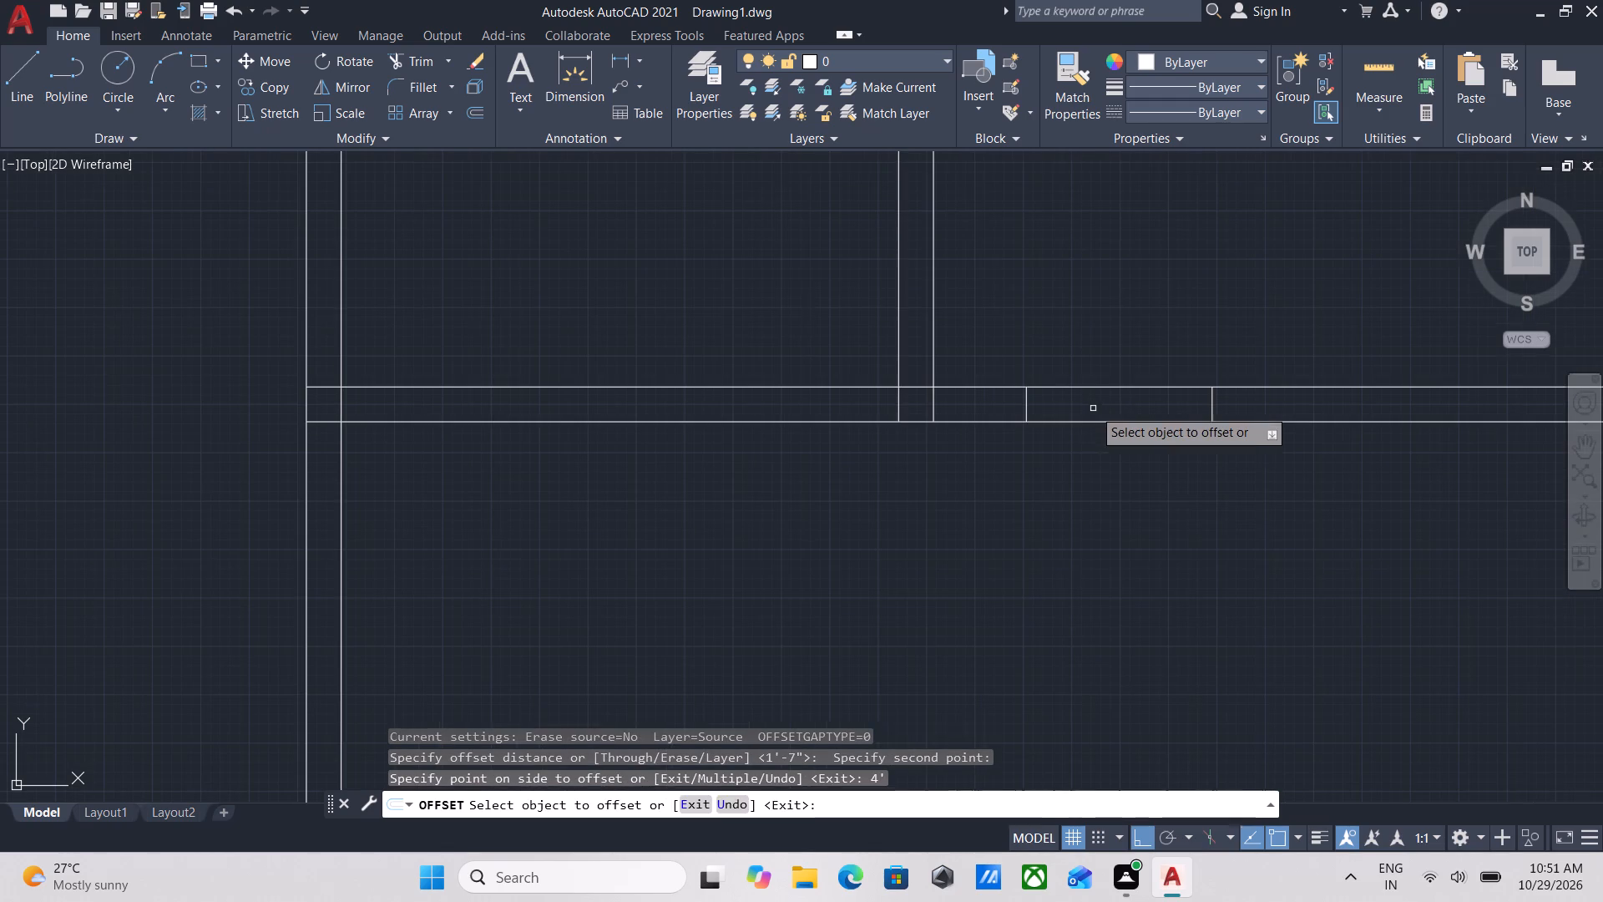
{"action": "key", "text": "Escape"}
Trim both upper cross wall lines between the two jamb lines to cut the 4' opening.
{"action": "type", "text": "tr"}
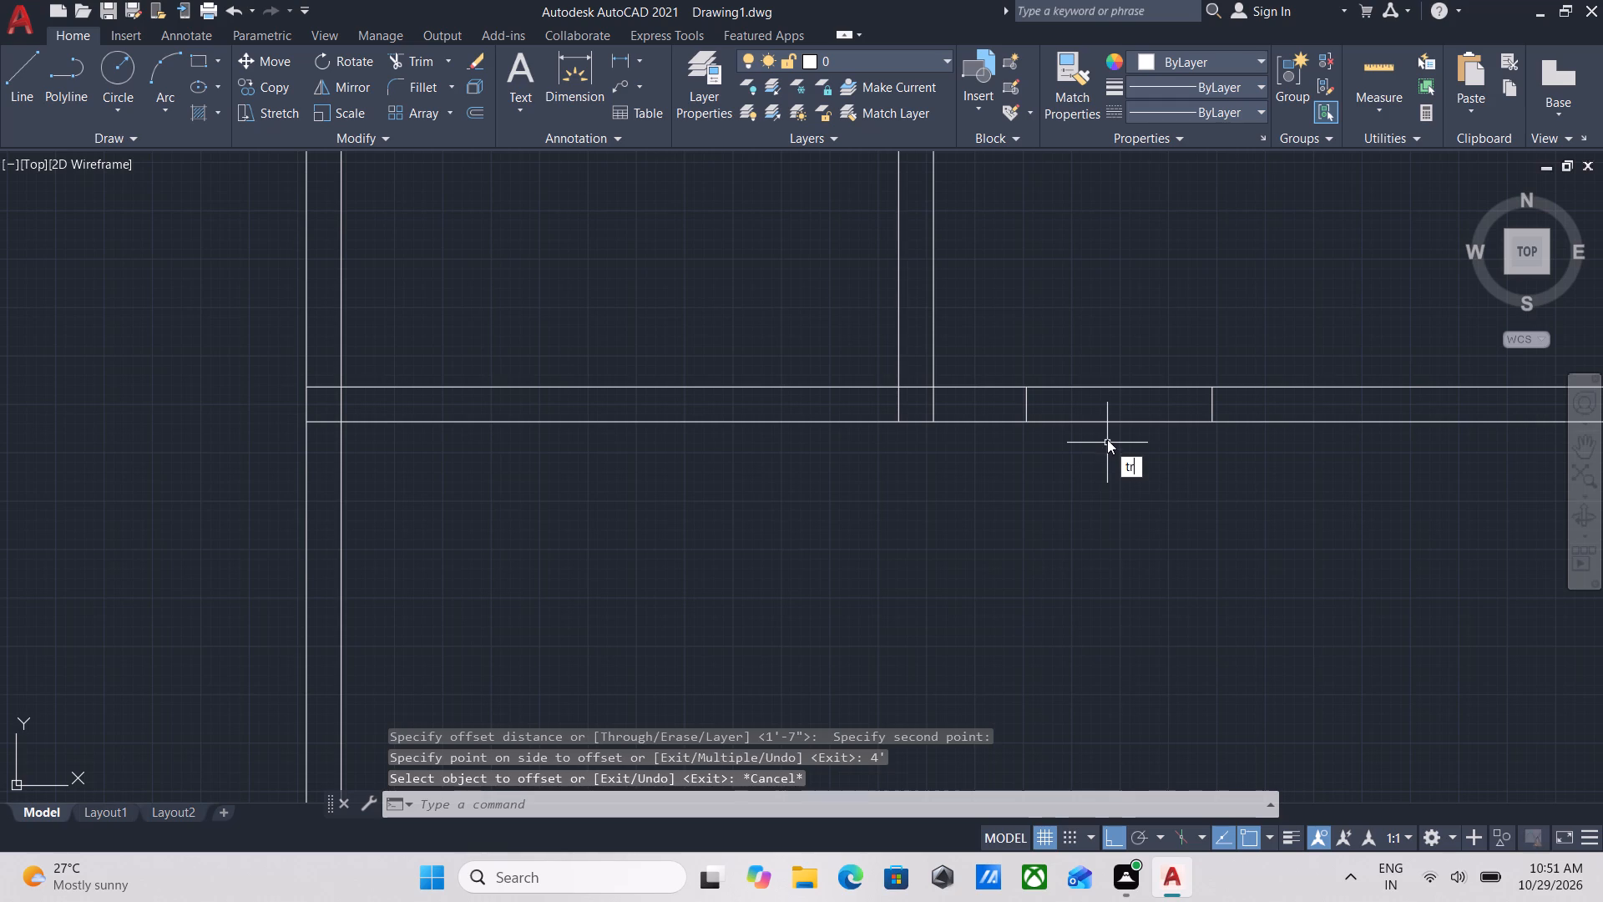
{"action": "key", "text": "Return"}
{"action": "left_click", "coordinate": [1104, 425]}
{"action": "left_click", "coordinate": [1099, 341]}
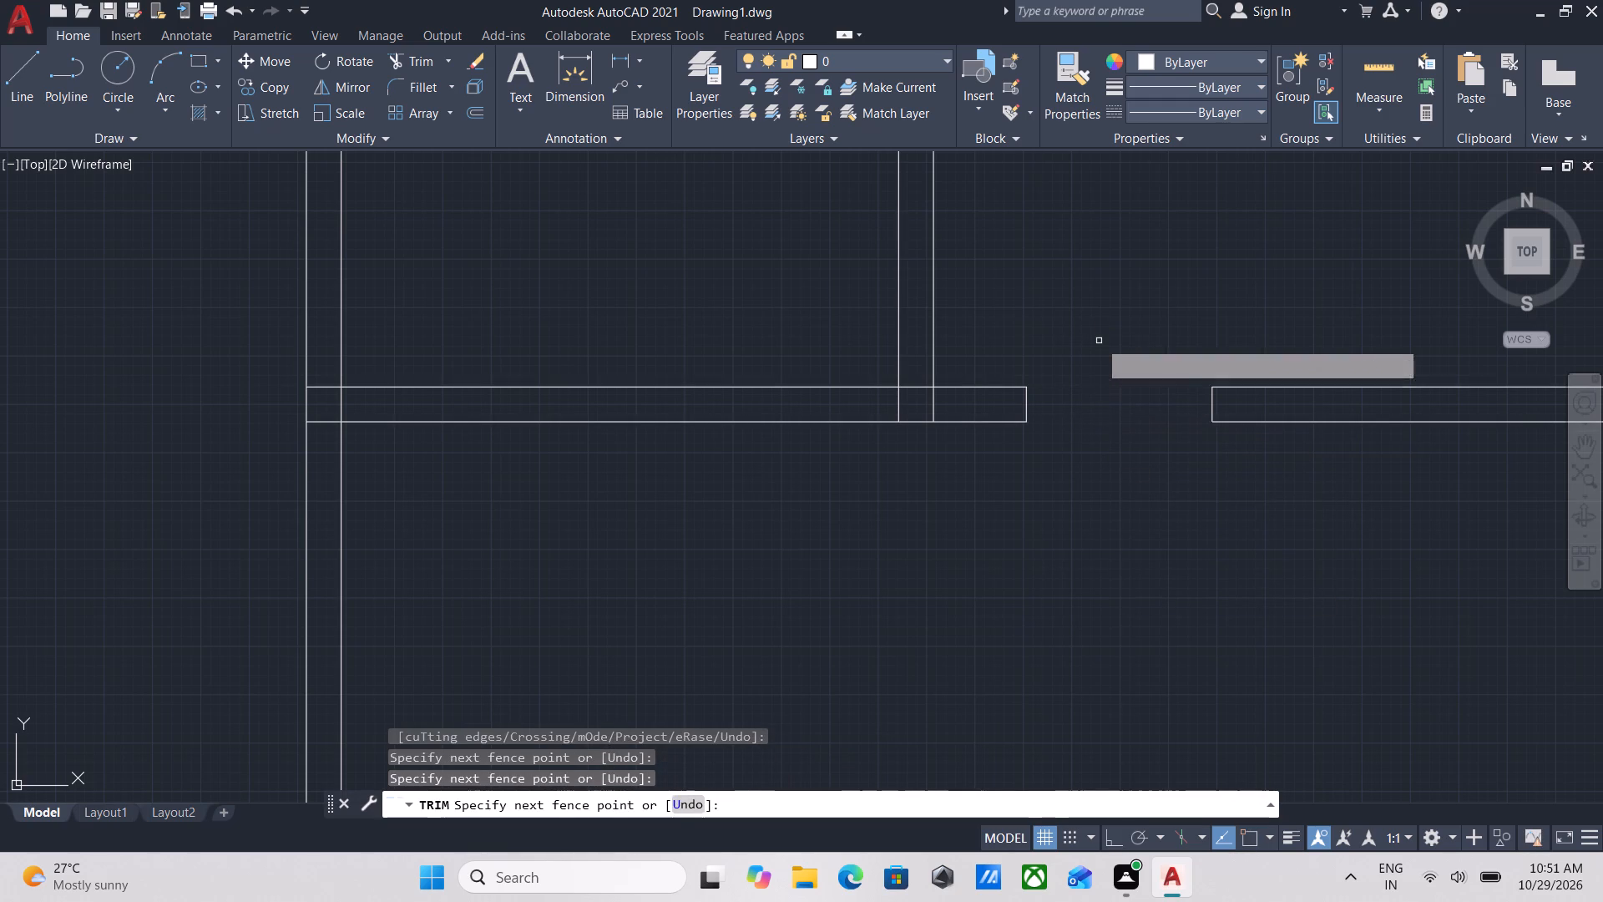
Trim the cross wall's north line inside the central wall and the central wall's east line inside the cross wall.
{"action": "scroll", "coordinate": [943, 403], "scroll_direction": "up", "scroll_amount": 2}
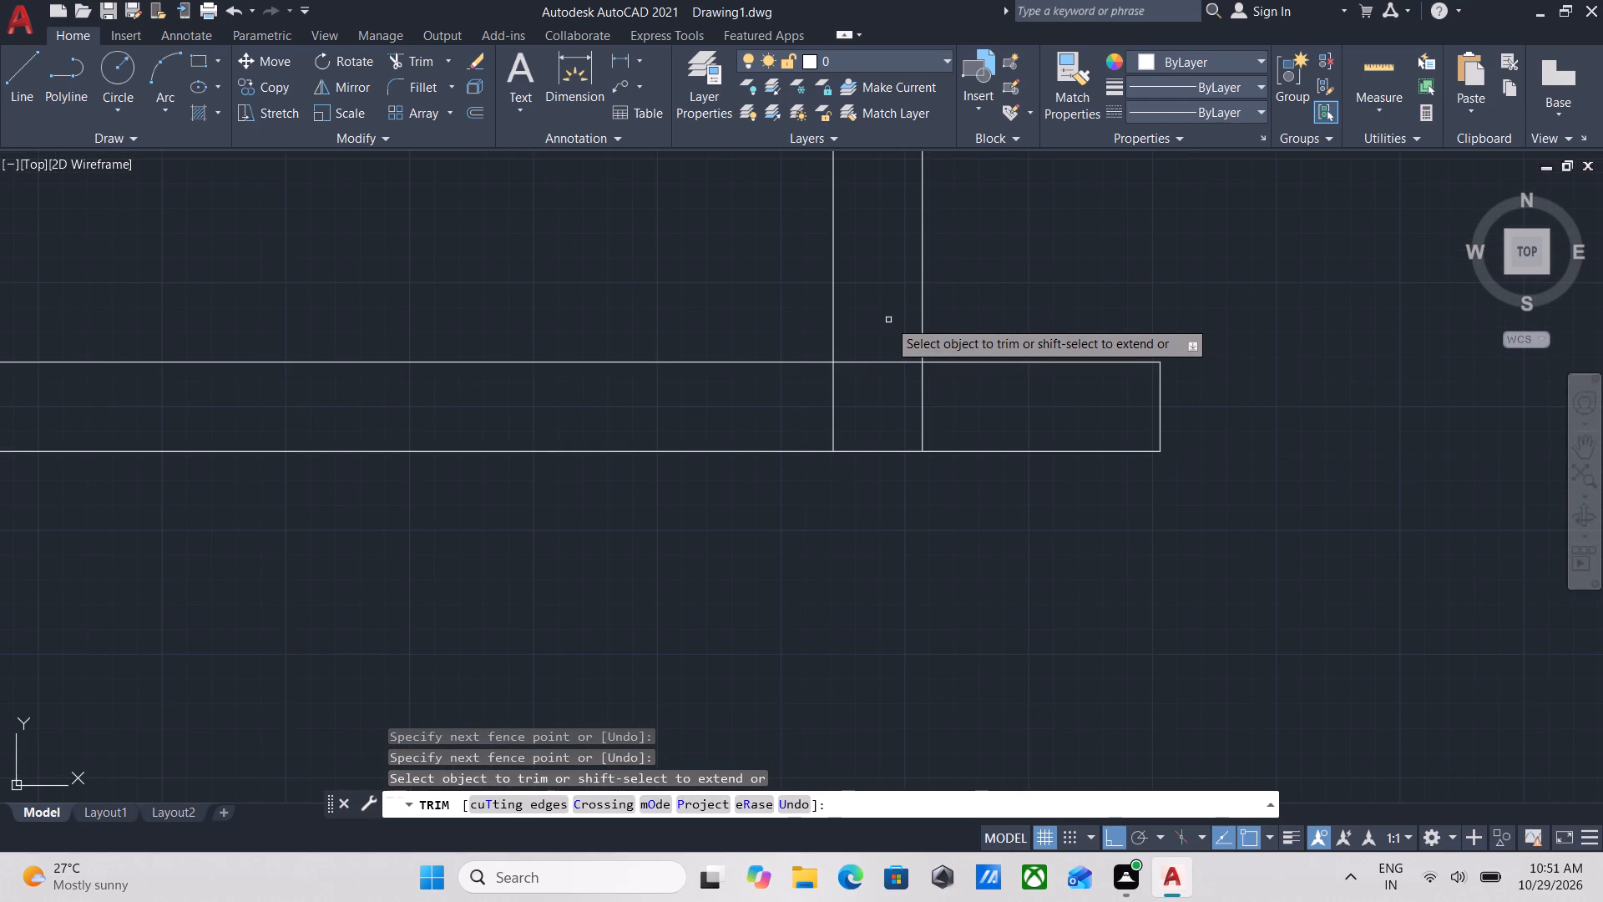
{"action": "left_click", "coordinate": [888, 320]}
{"action": "left_click", "coordinate": [882, 387]}
{"action": "left_click", "coordinate": [941, 402]}
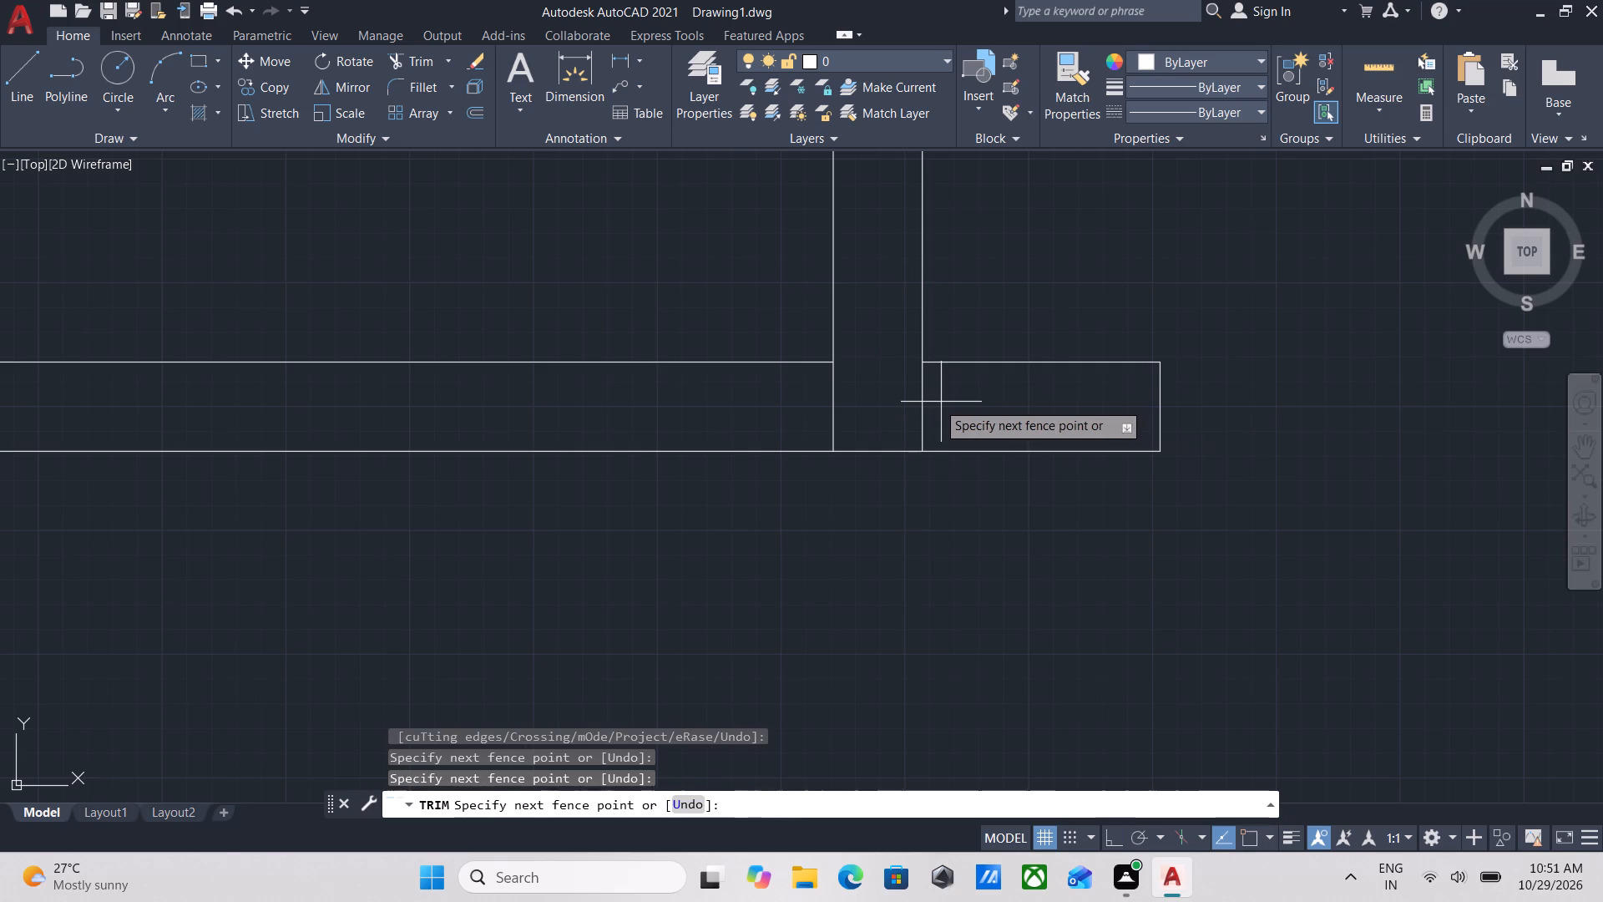
{"action": "left_click", "coordinate": [898, 402]}
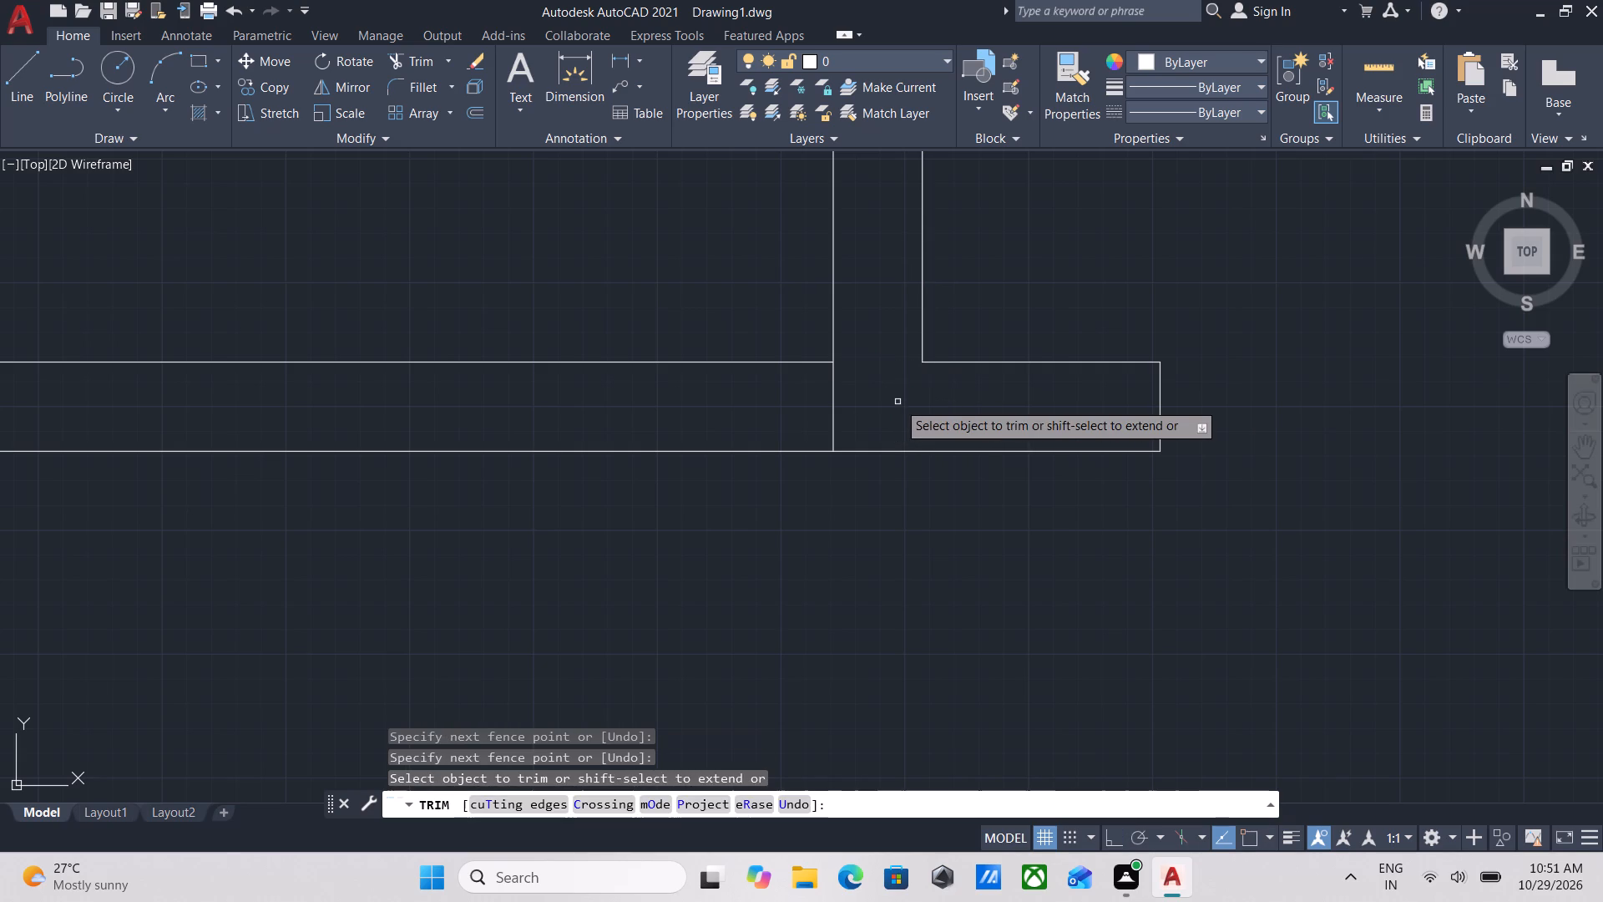
{"action": "key", "text": "Escape"}
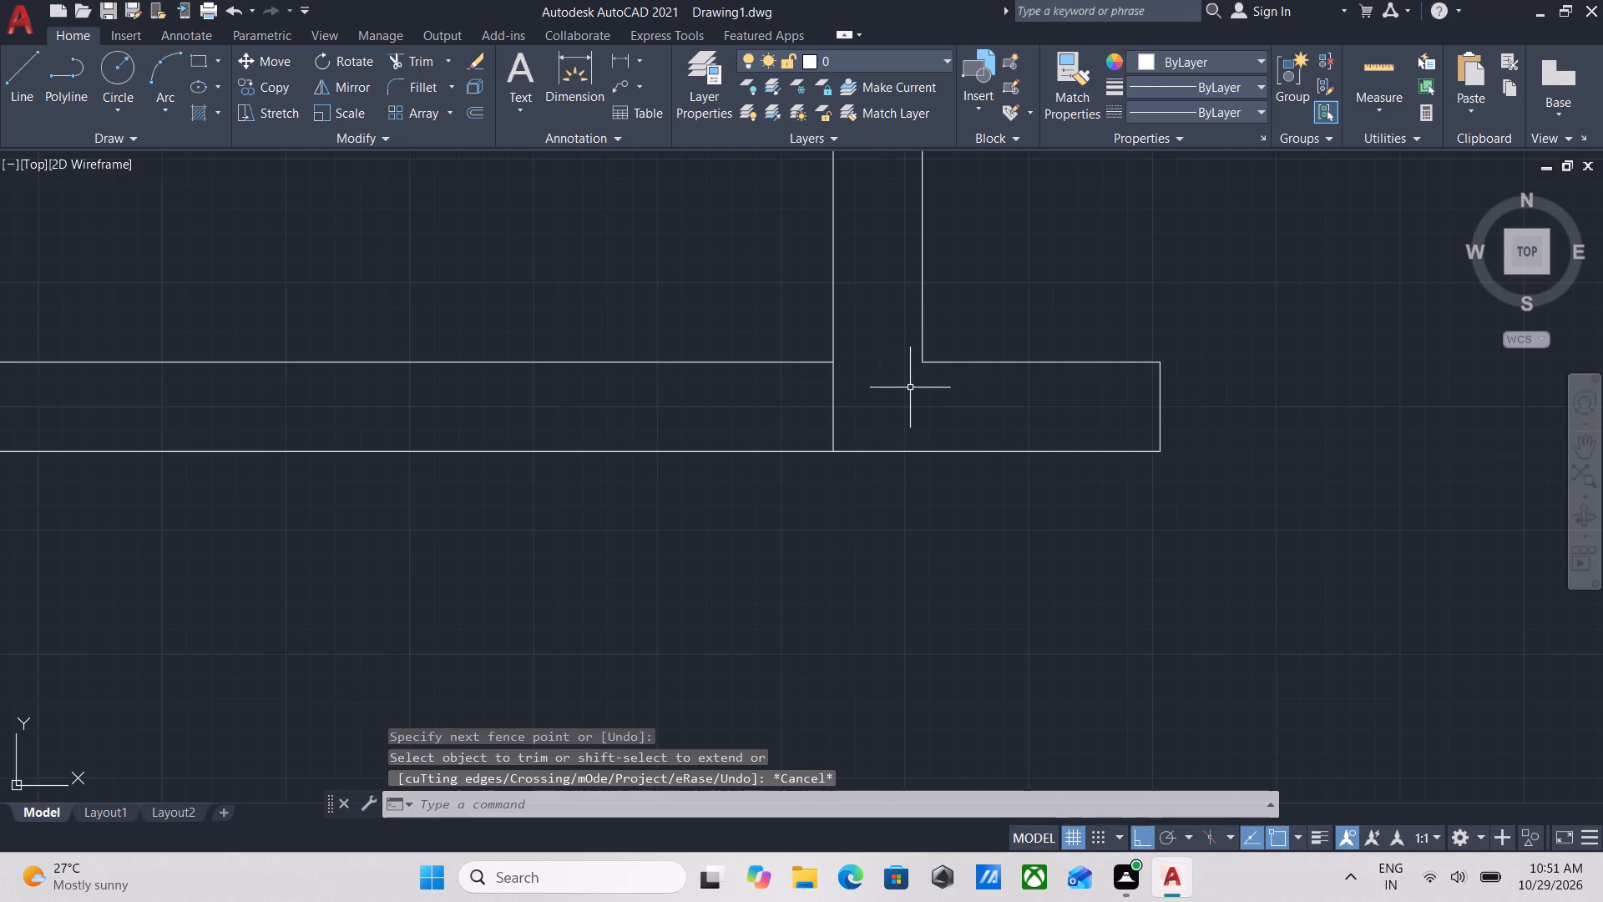
Draw a jamb line across the 9" upper cross wall, tracked 3'6" west from the central wall's southwest corner.
{"action": "scroll", "coordinate": [910, 388], "scroll_direction": "down", "scroll_amount": 1}
{"action": "middle_click_drag", "start_coordinate": [910, 388], "coordinate": [1035, 416]}
{"action": "scroll", "coordinate": [1030, 418], "scroll_direction": "down", "scroll_amount": 3}
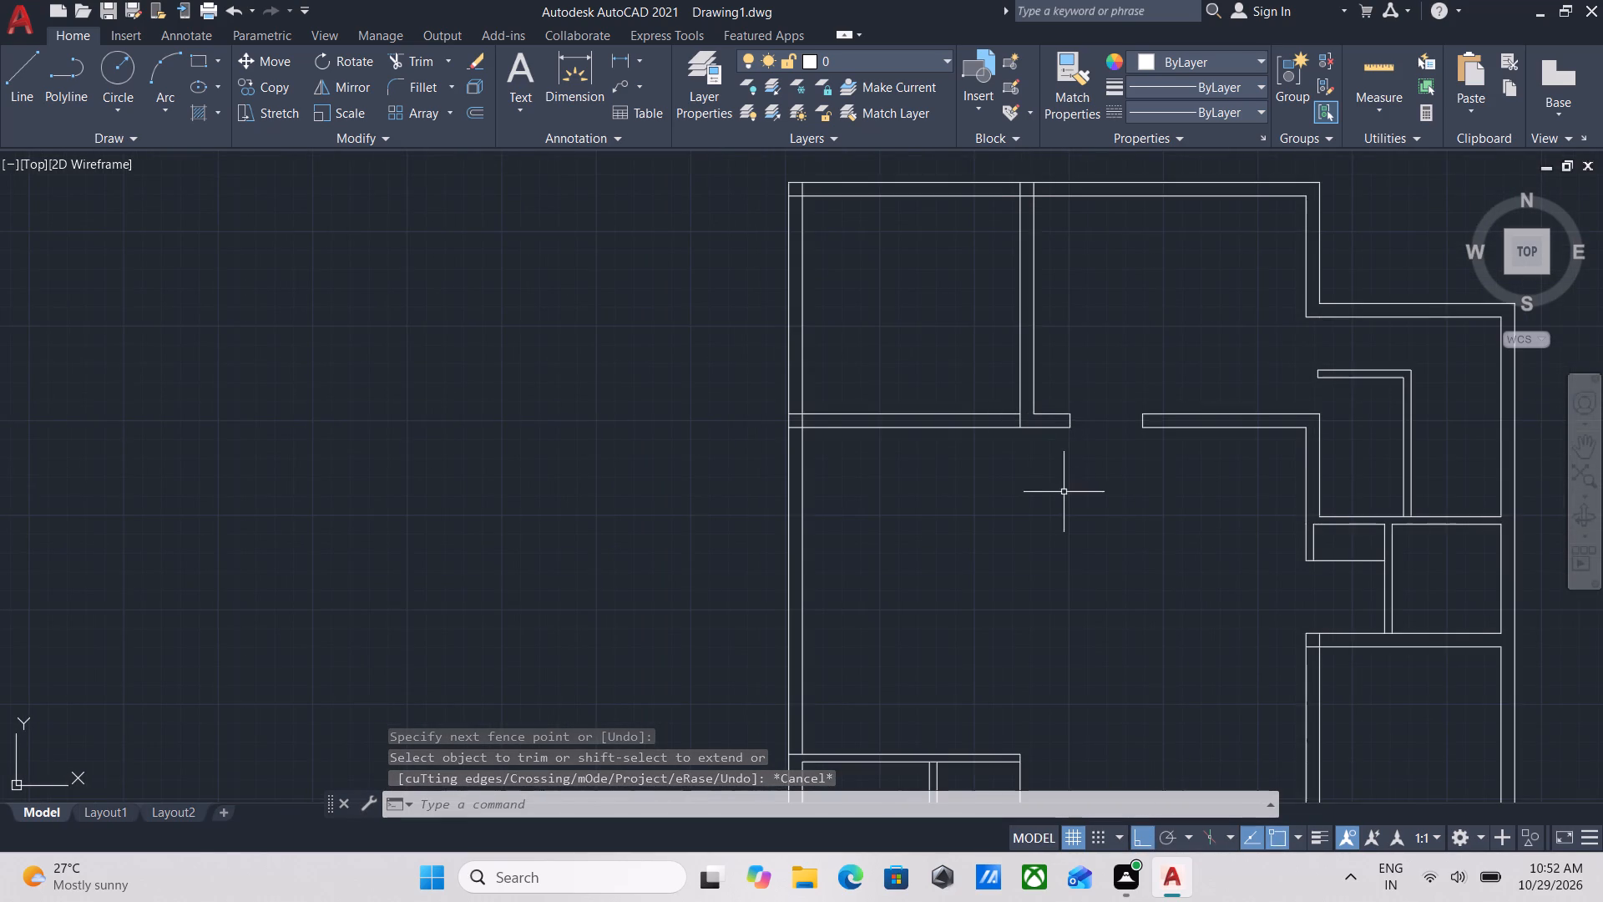
{"action": "middle_click_drag", "start_coordinate": [1064, 492], "coordinate": [1112, 486]}
{"action": "scroll", "coordinate": [1095, 459], "scroll_direction": "up", "scroll_amount": 1}
{"action": "middle_click_drag", "start_coordinate": [1070, 466], "coordinate": [1052, 519]}
{"action": "key", "text": "l"}
{"action": "key", "text": "Return"}
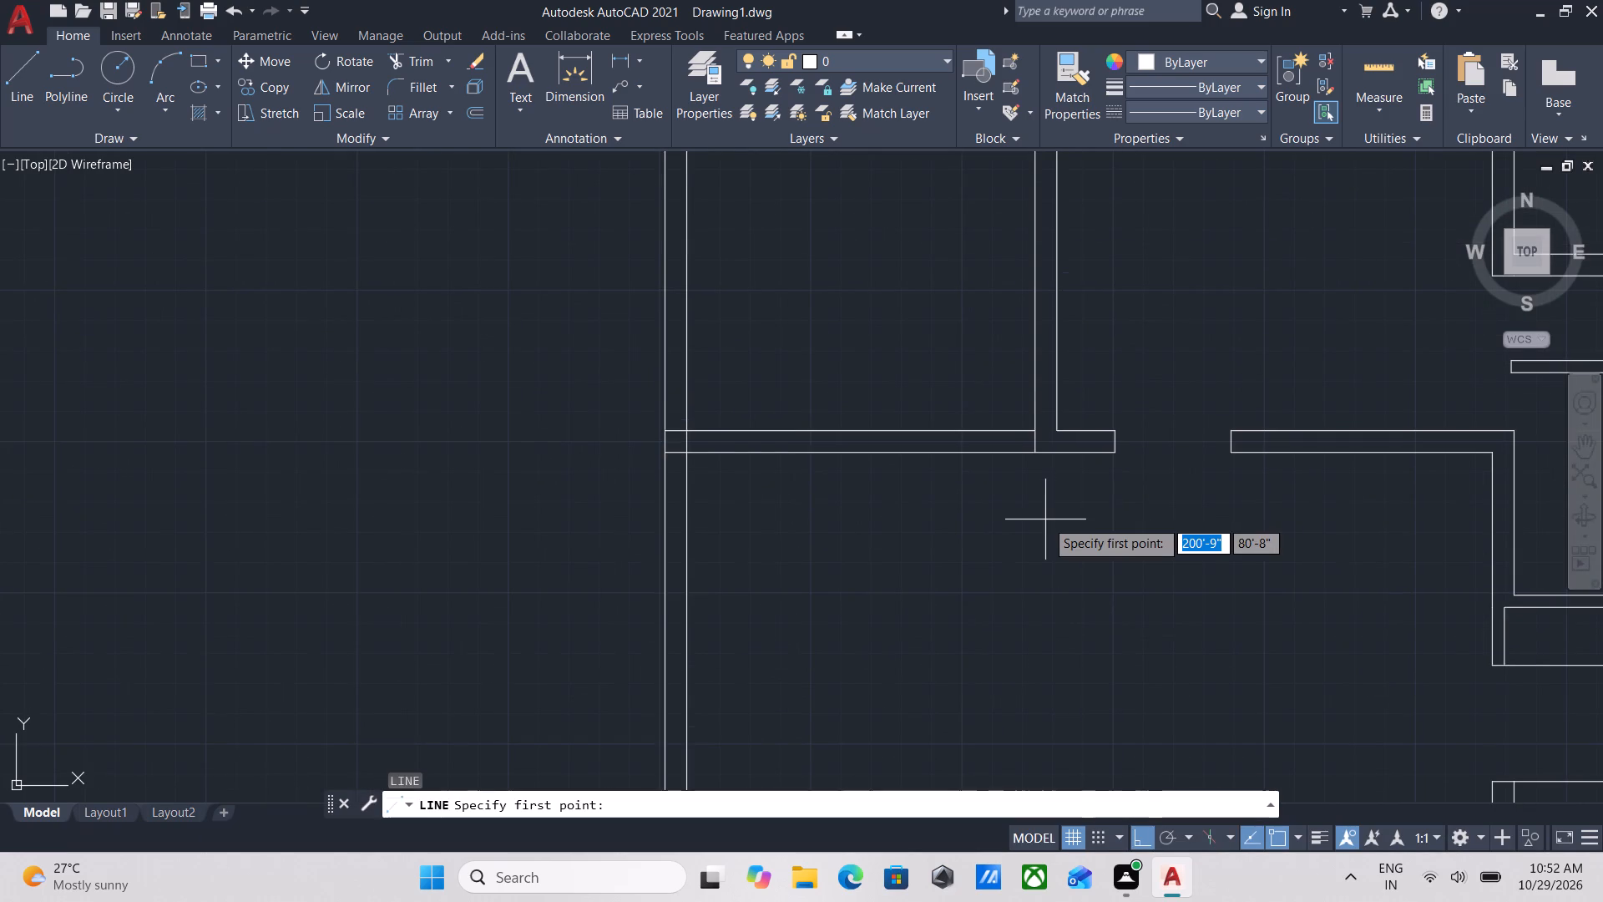
{"action": "type", "text": "tk"}
{"action": "key", "text": "Return"}
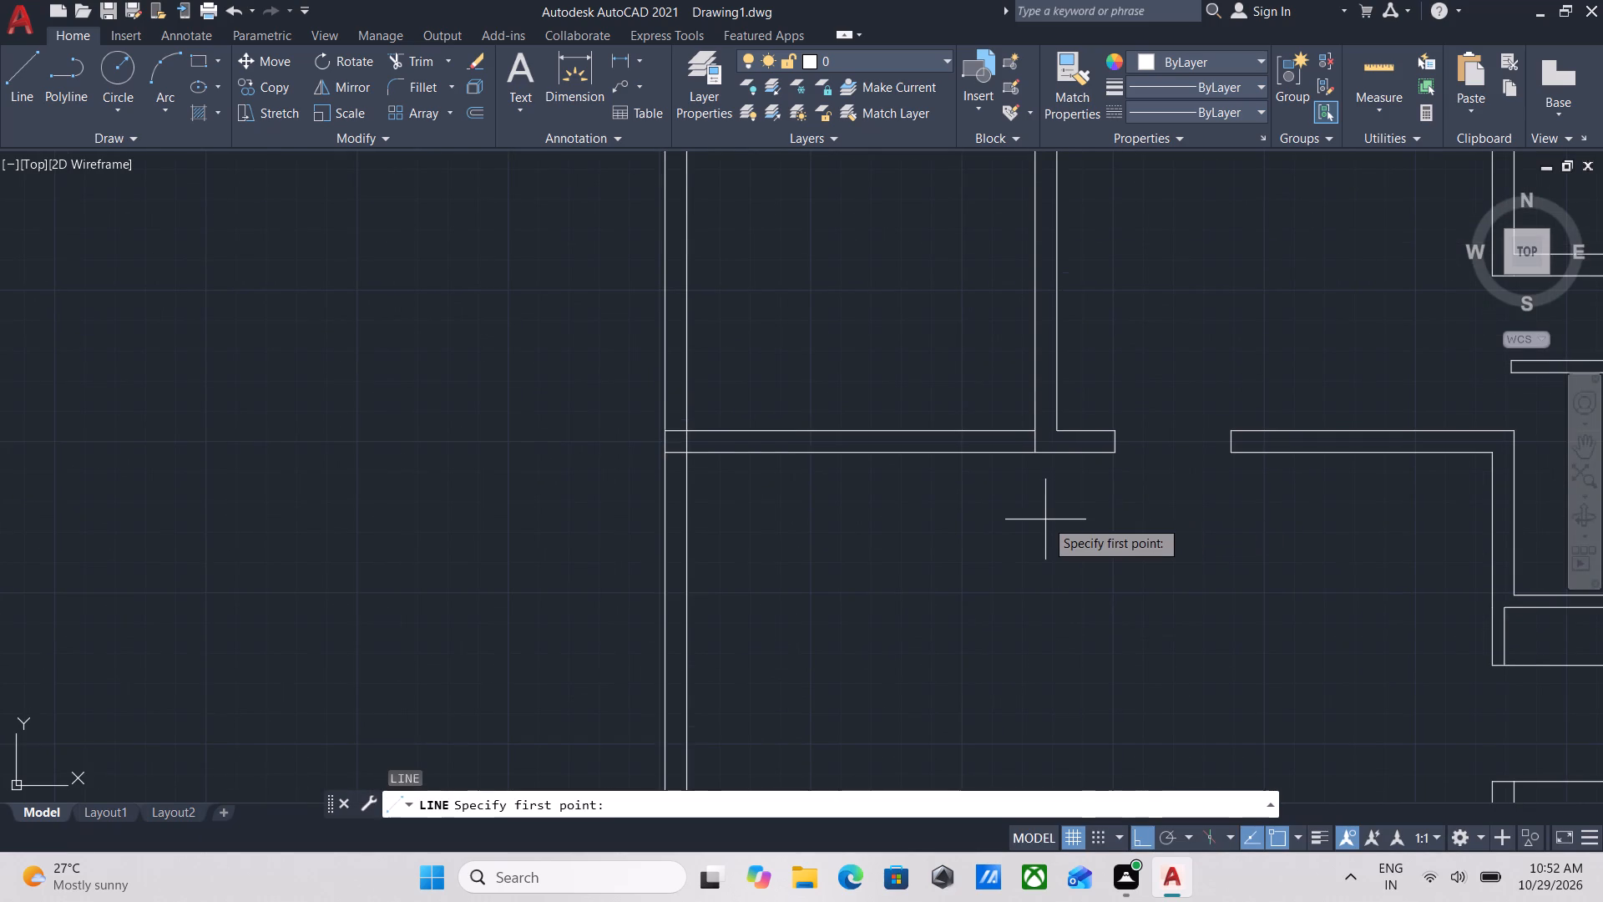
{"action": "scroll", "coordinate": [1033, 447], "scroll_direction": "up", "scroll_amount": 2}
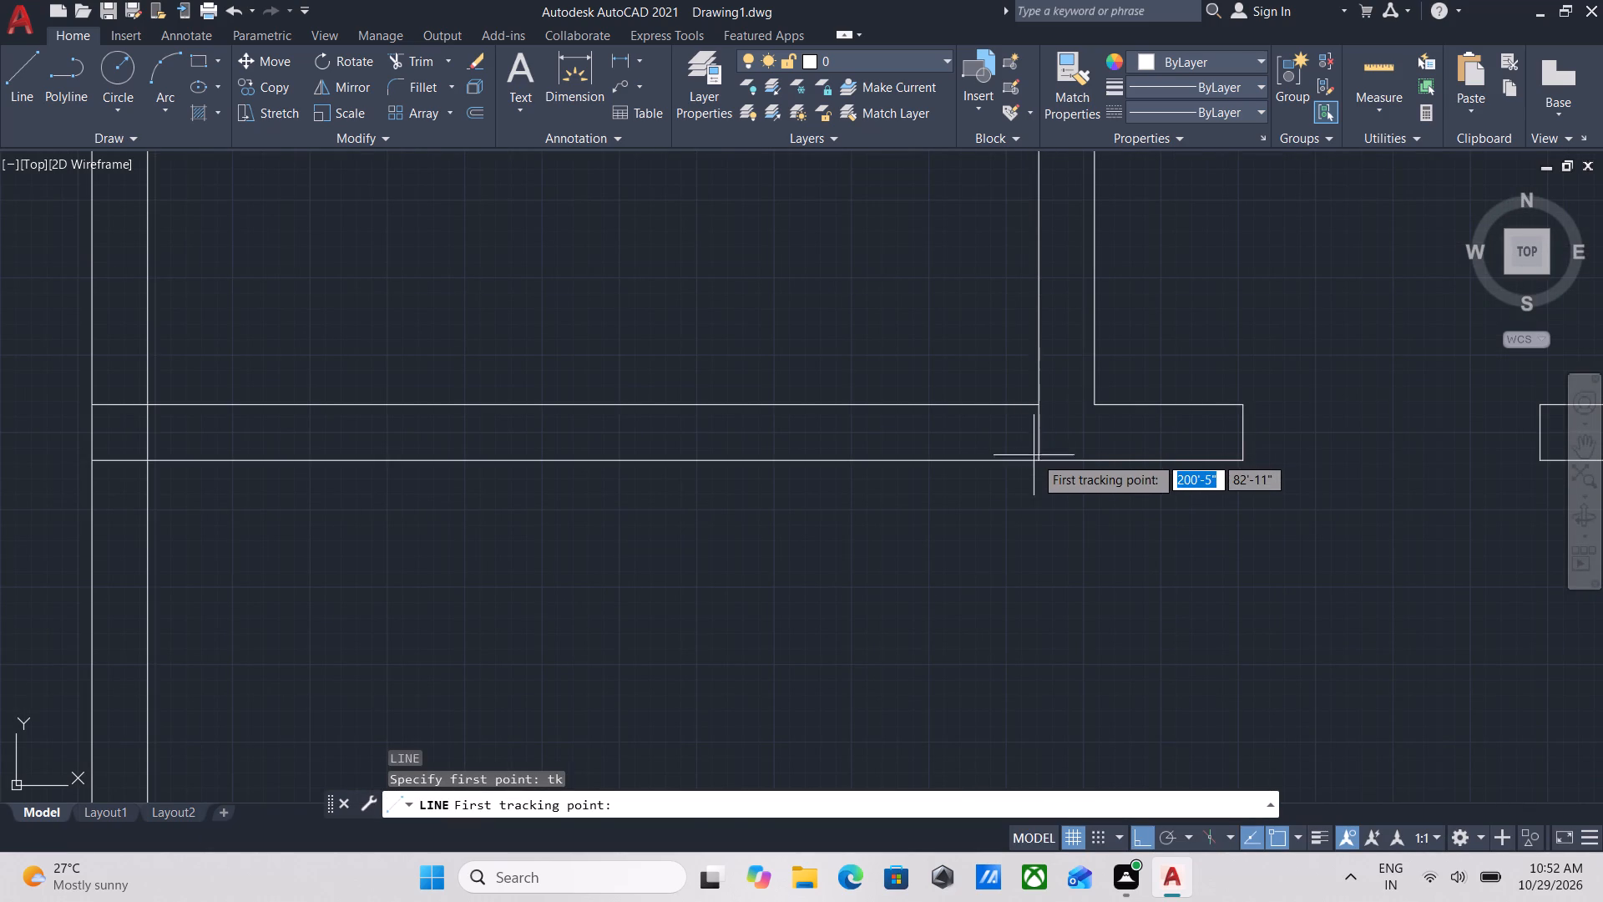
{"action": "left_click", "coordinate": [1034, 456]}
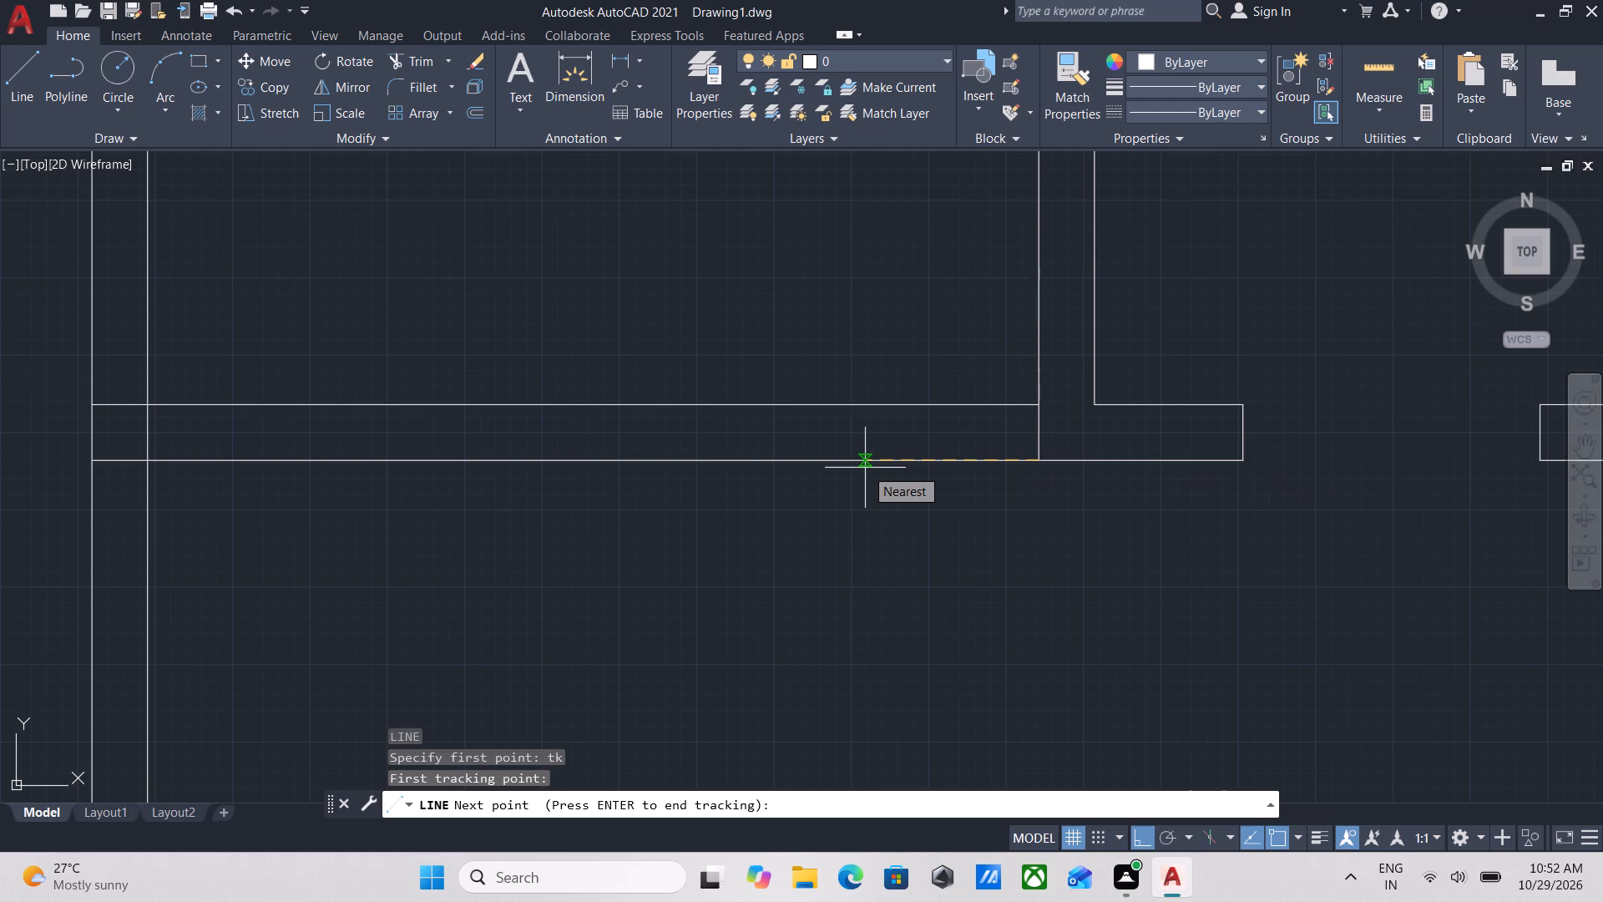
{"action": "key", "text": "3"}
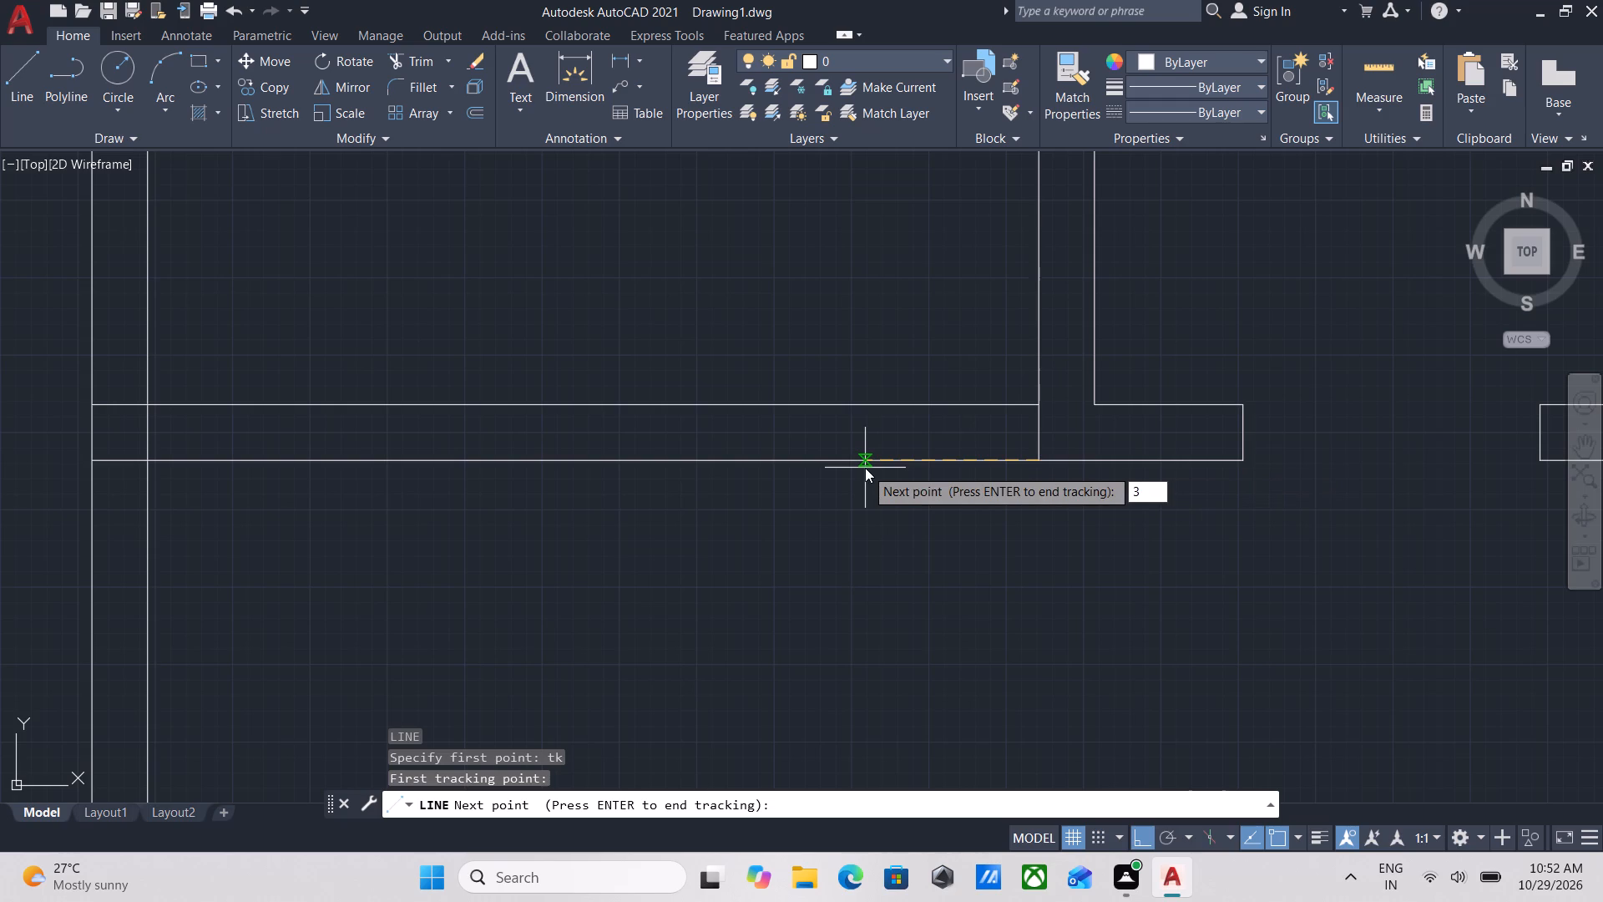
{"action": "key", "text": "apostrophe"}
{"action": "key", "text": "6"}
{"action": "key", "text": "Return"}
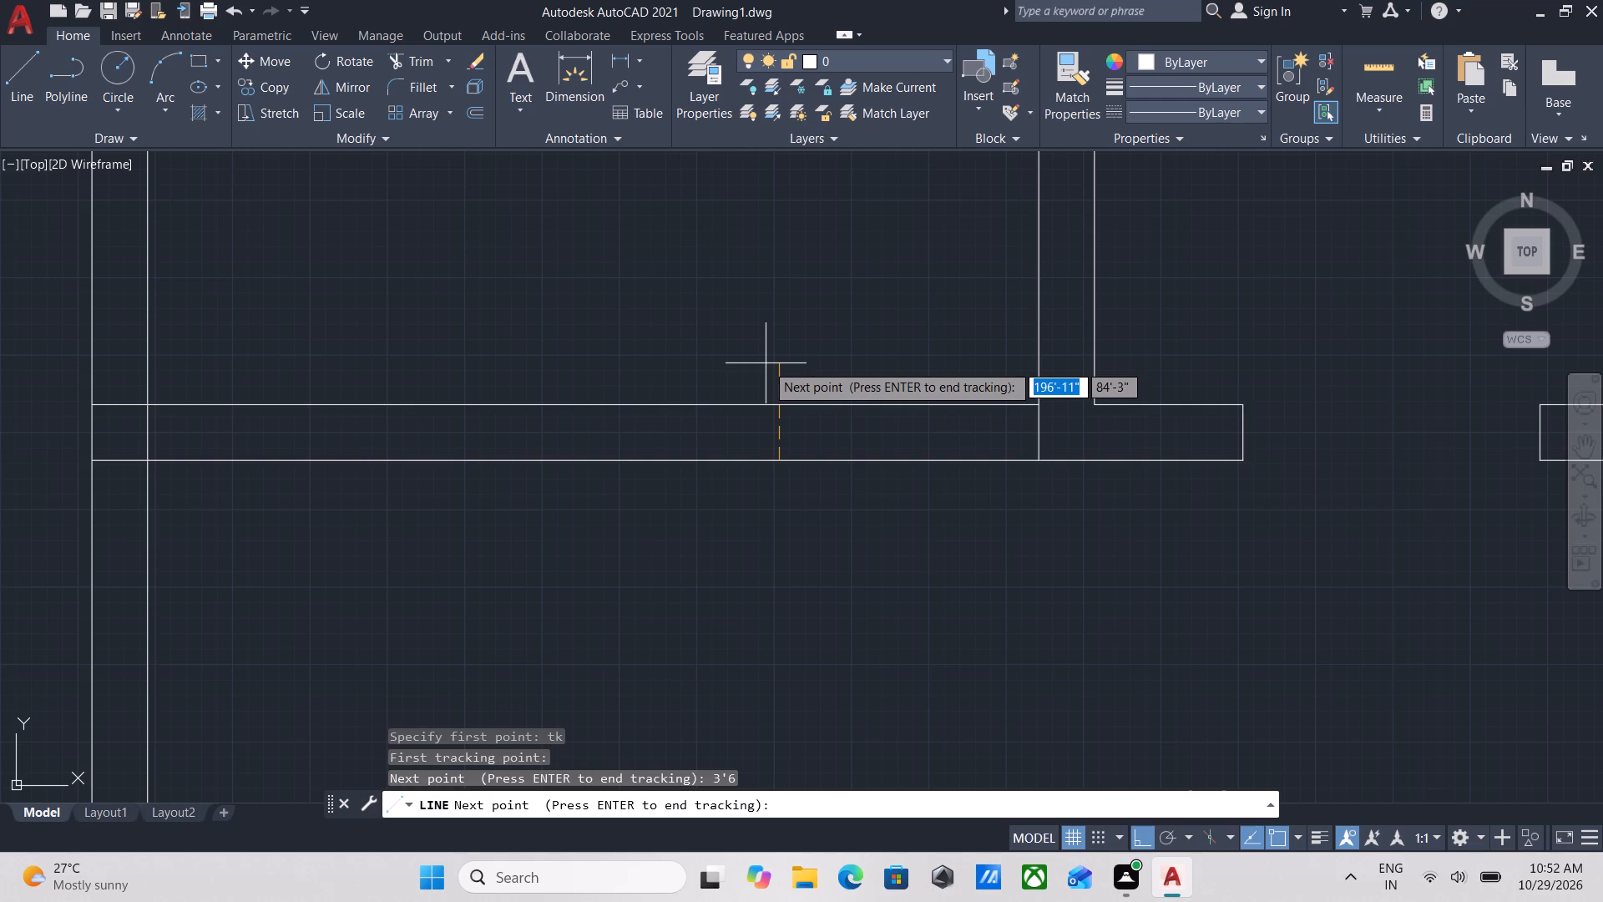
{"action": "scroll", "coordinate": [766, 363], "scroll_direction": "up", "scroll_amount": 2}
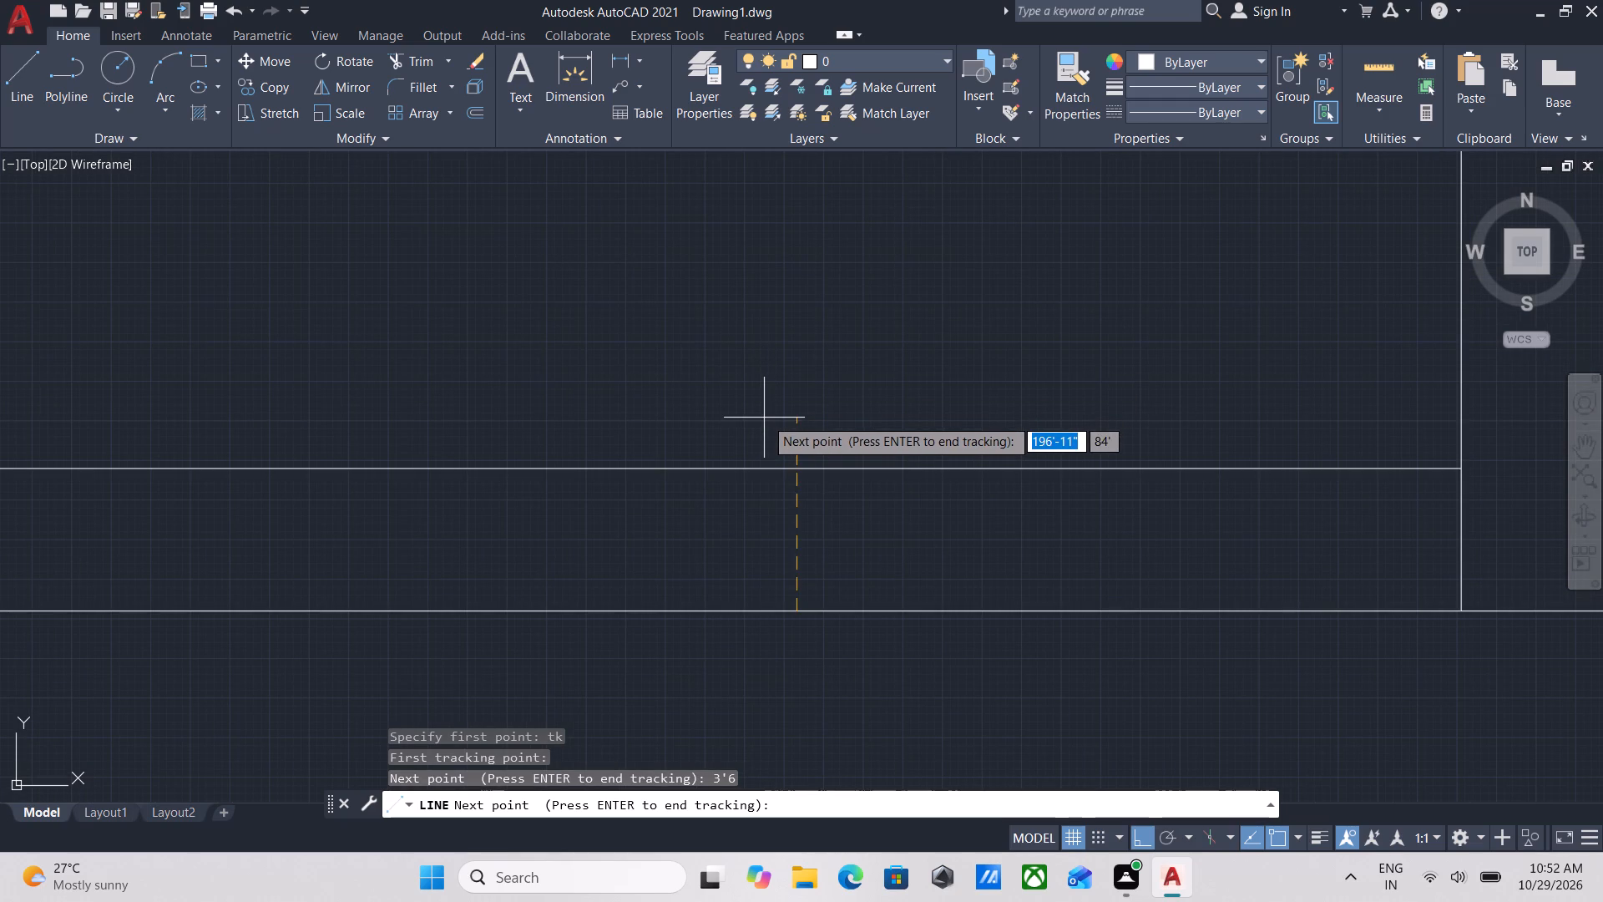
{"action": "key", "text": "Return"}
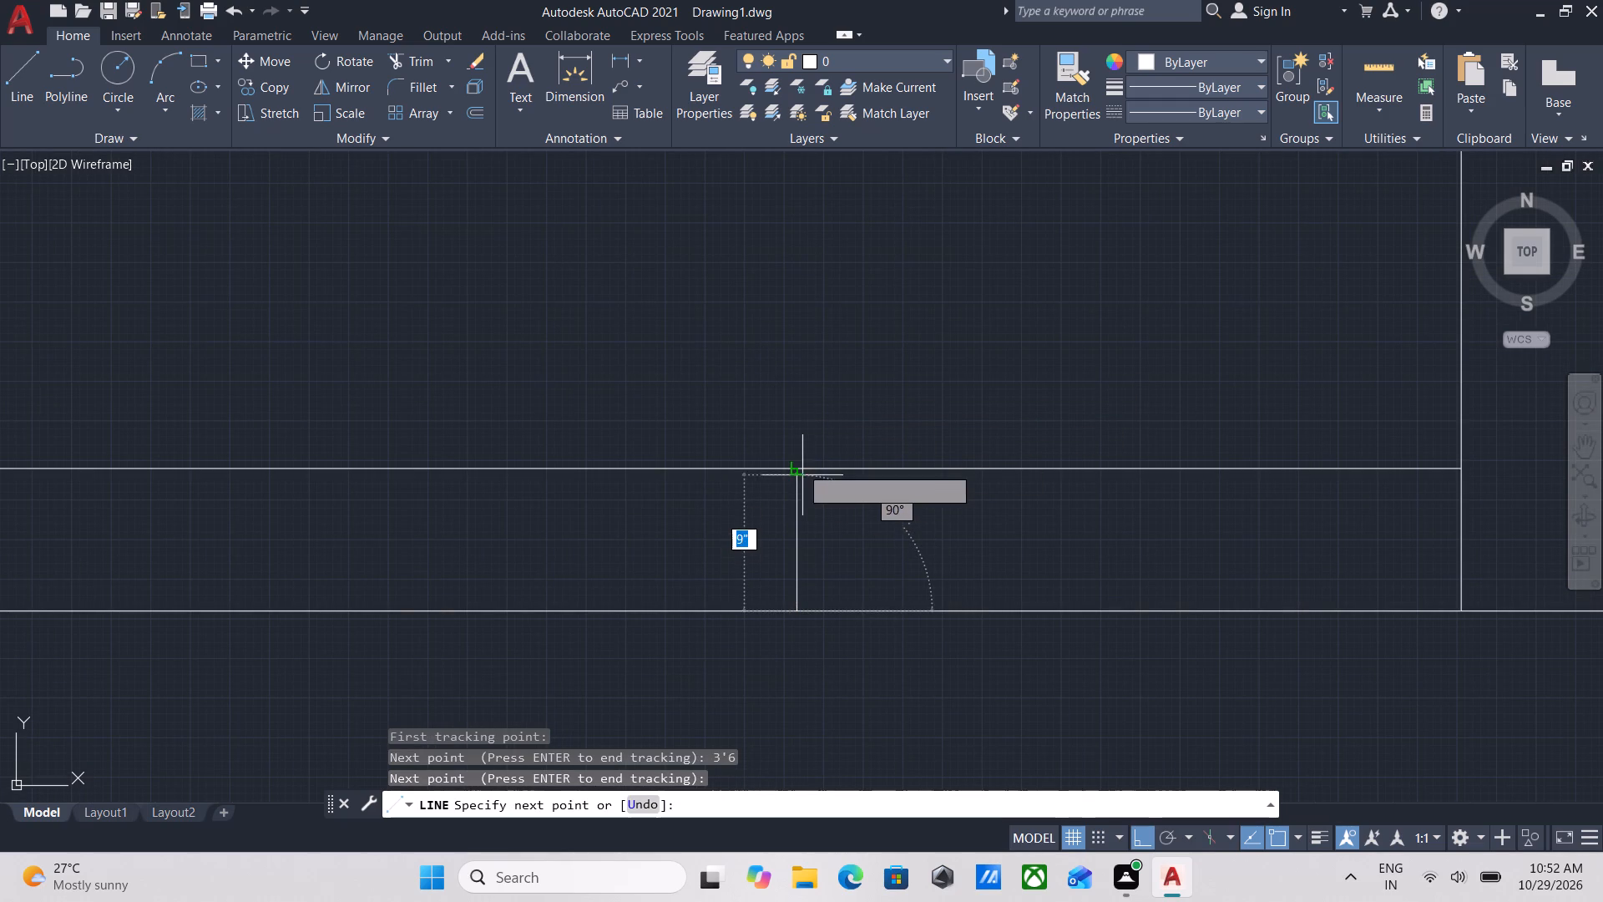
{"action": "left_click", "coordinate": [797, 463]}
{"action": "key", "text": "Escape"}
Trim both upper cross wall lines between the new jamb line and the central wall to cut the 3'6" opening.
{"action": "scroll", "coordinate": [846, 453], "scroll_direction": "down", "scroll_amount": 1}
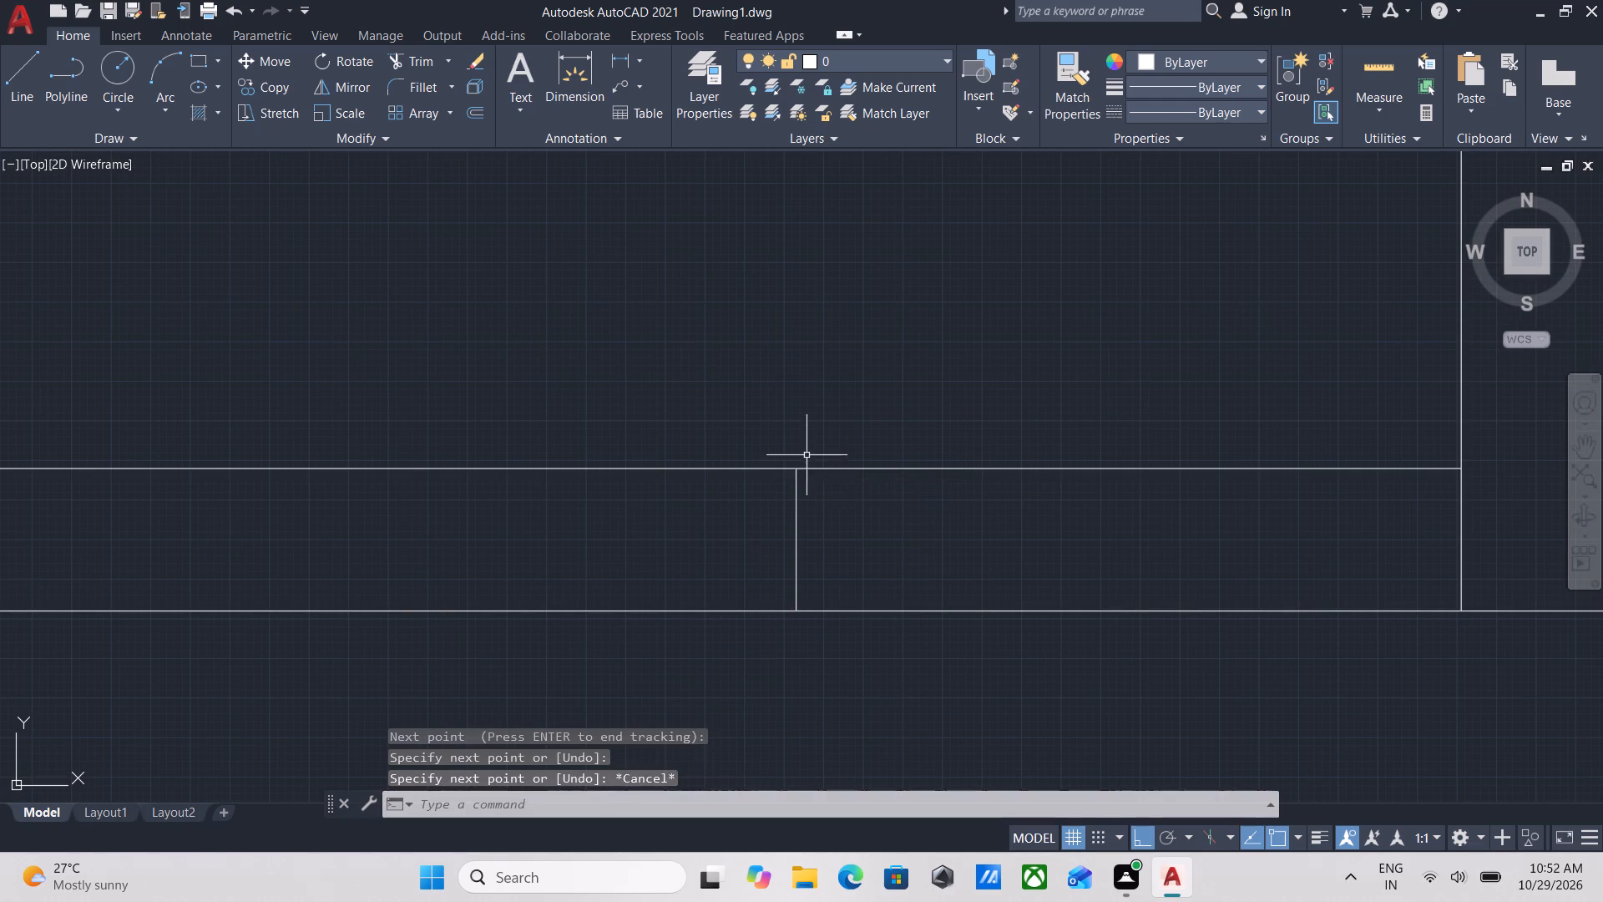
{"action": "scroll", "coordinate": [844, 453], "scroll_direction": "down", "scroll_amount": 1}
{"action": "type", "text": "tr"}
{"action": "key", "text": "Return"}
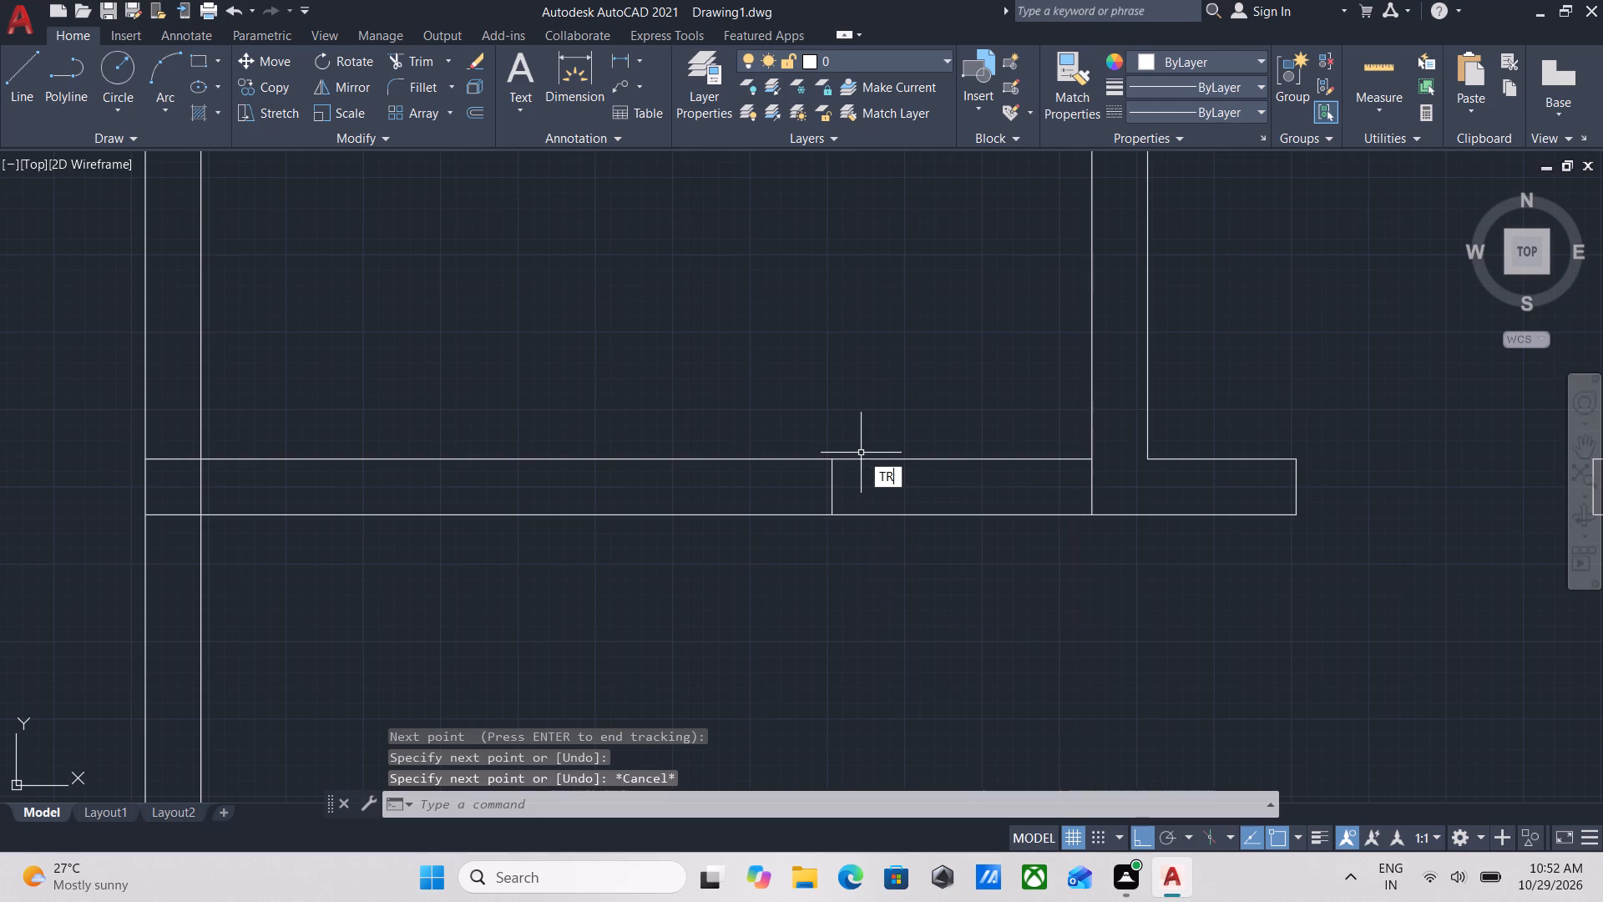
{"action": "left_click", "coordinate": [922, 563]}
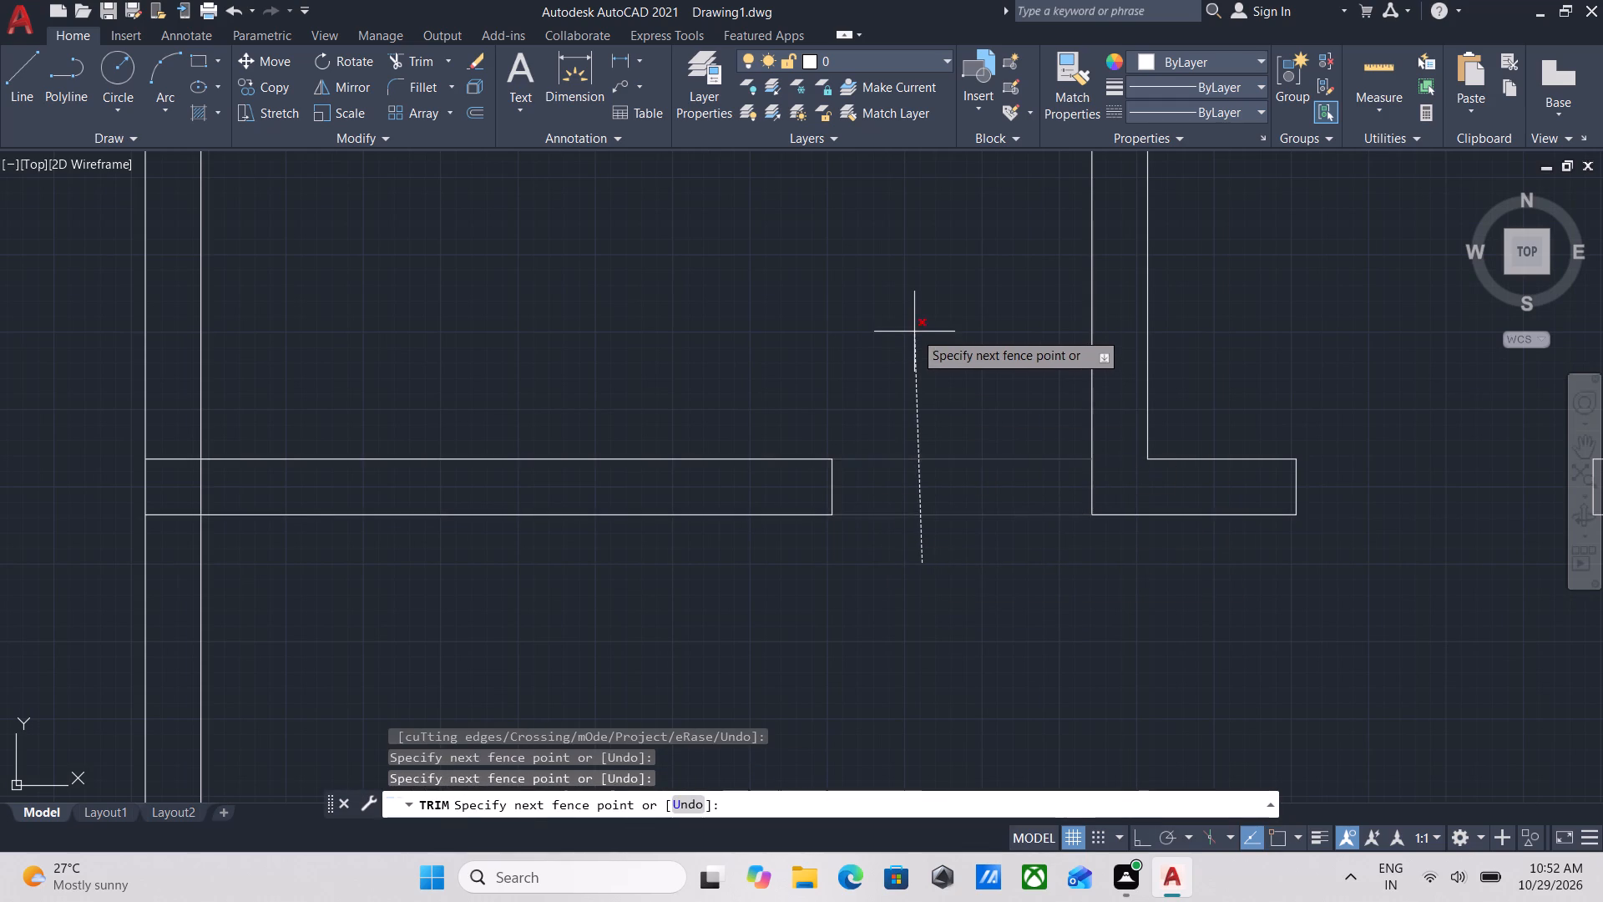
{"action": "left_click", "coordinate": [914, 332]}
{"action": "key", "text": "Escape"}
Trim the overlapping lines where the upper cross wall meets the west outer wall, leaving an open T-junction.
{"action": "scroll", "coordinate": [916, 328], "scroll_direction": "down", "scroll_amount": 3}
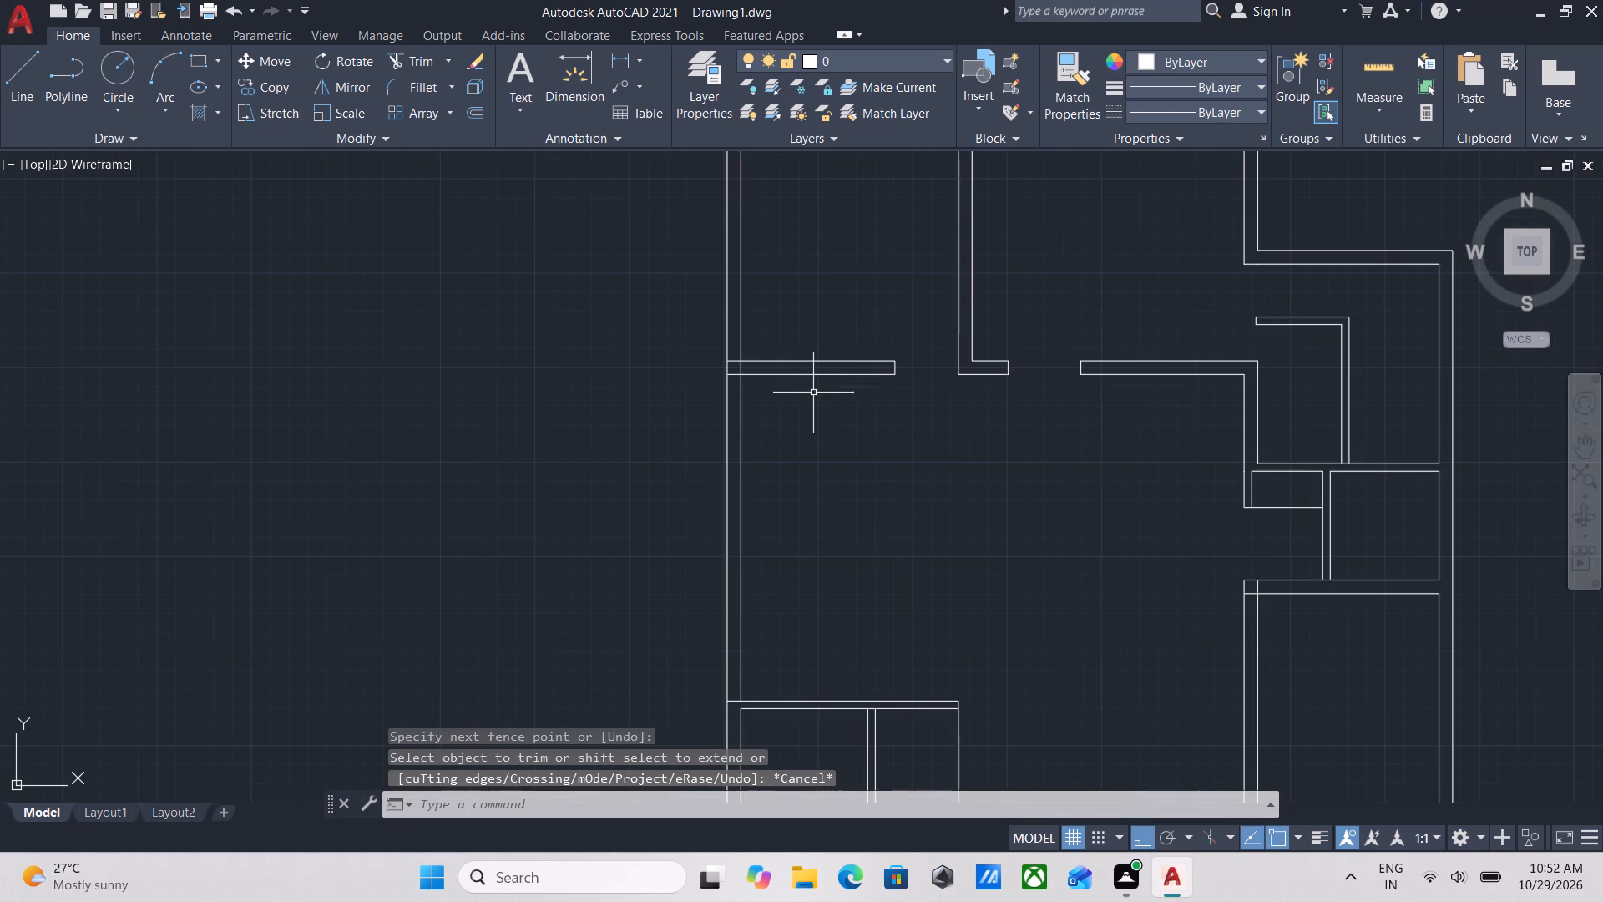
{"action": "middle_click_drag", "start_coordinate": [812, 390], "coordinate": [841, 500]}
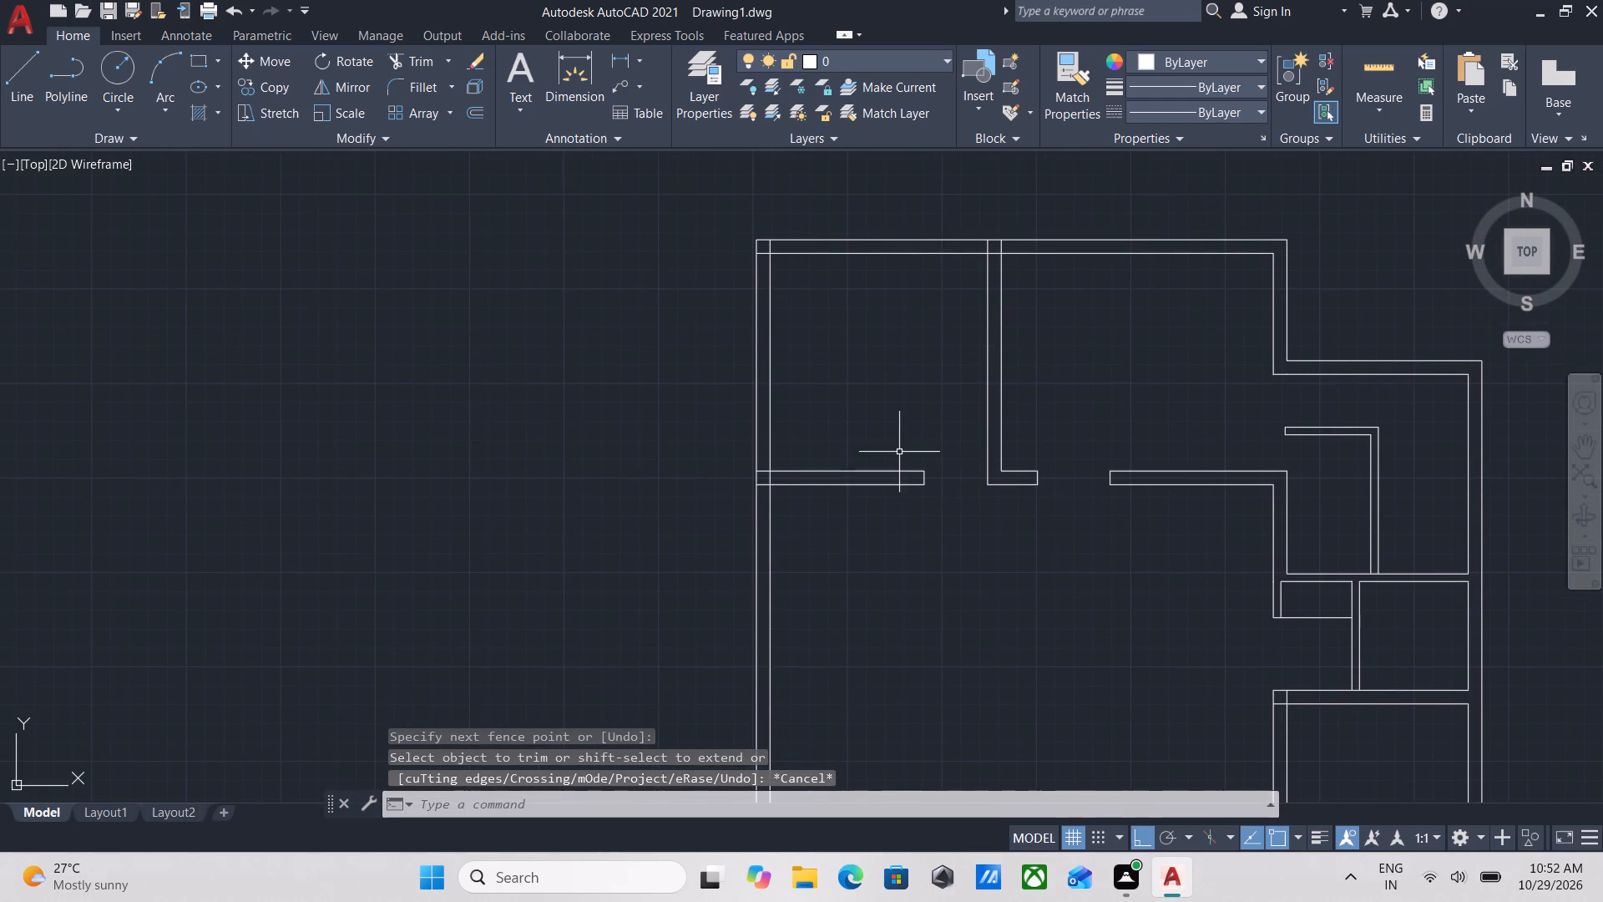
{"action": "middle_click", "coordinate": [899, 451]}
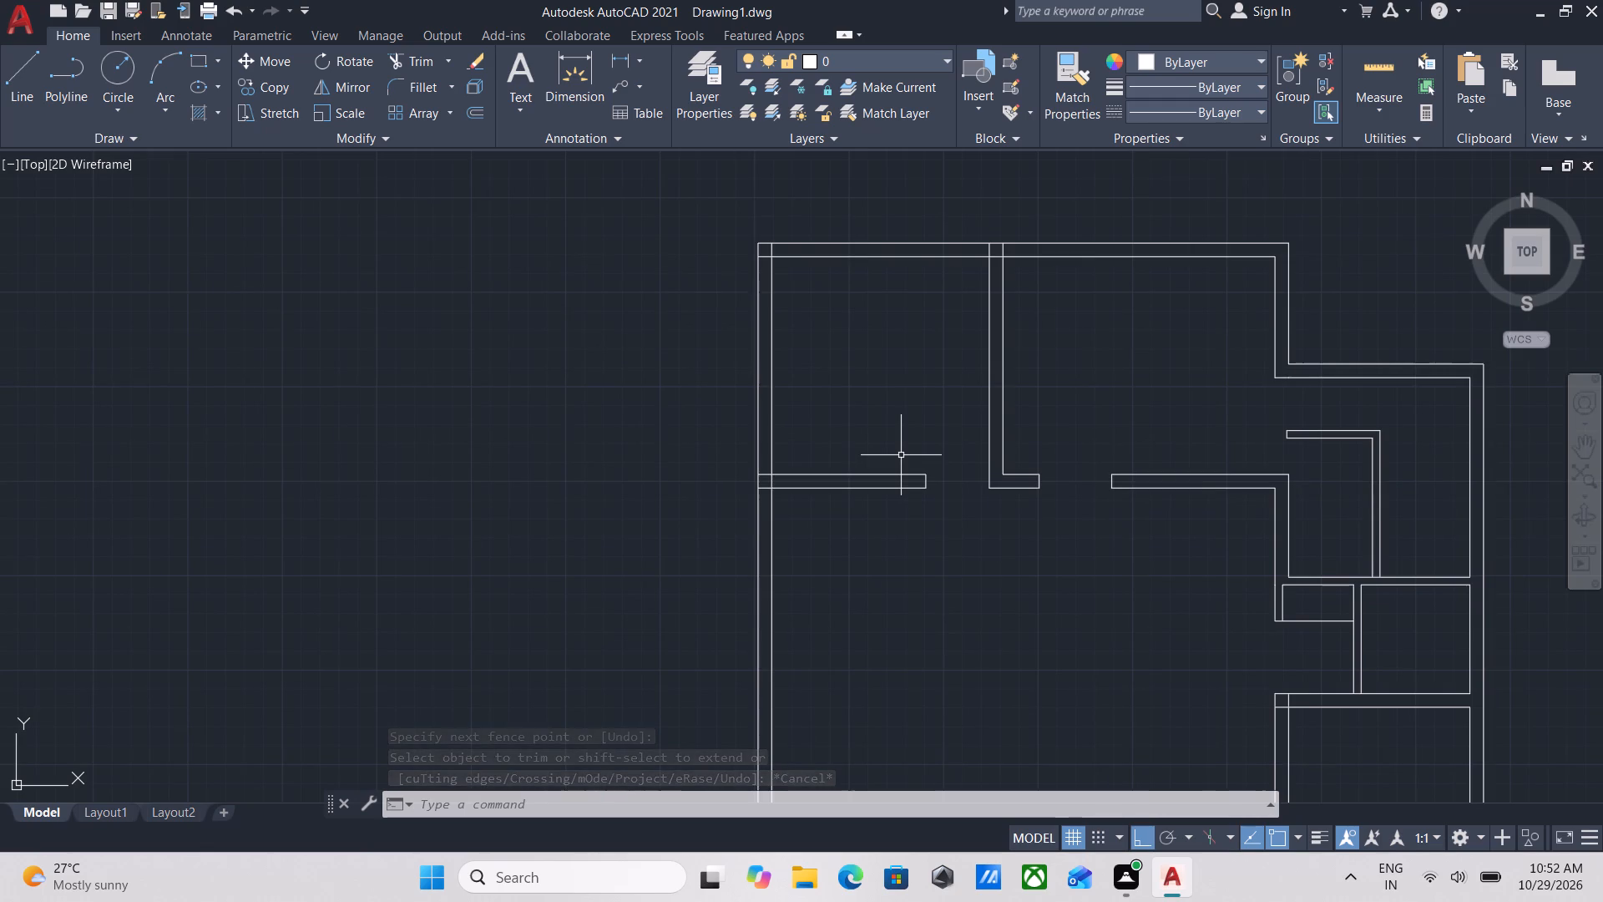
{"action": "scroll", "coordinate": [850, 508], "scroll_direction": "up", "scroll_amount": 2}
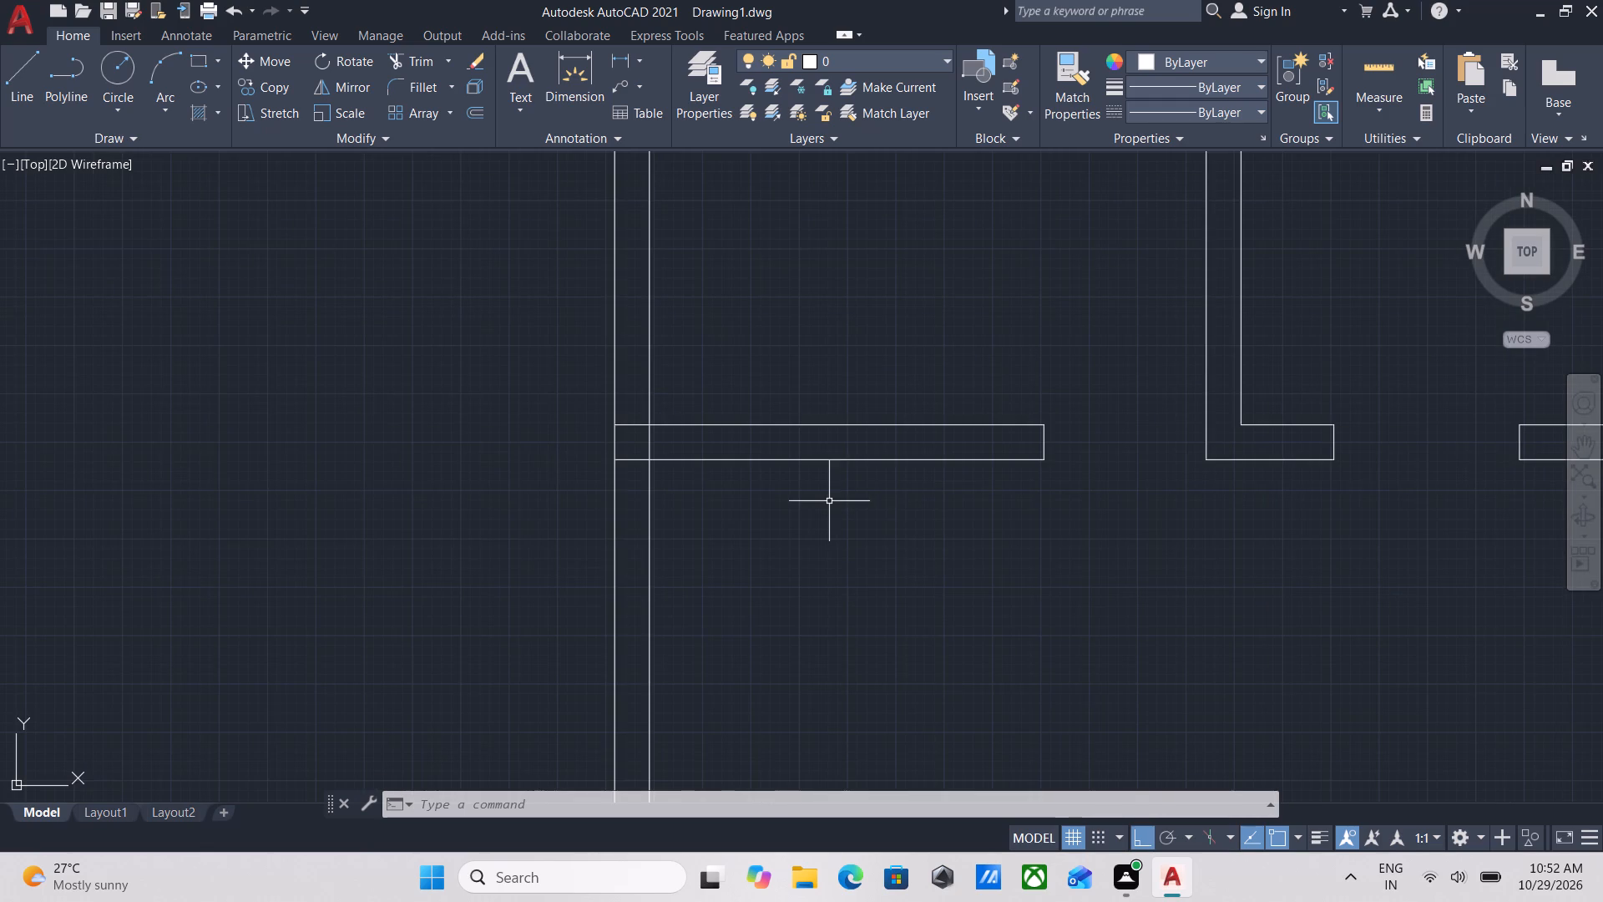
{"action": "key", "text": "t"}
{"action": "key", "text": "r"}
{"action": "key", "text": "Return"}
{"action": "scroll", "coordinate": [609, 408], "scroll_direction": "up", "scroll_amount": 2}
{"action": "left_click", "coordinate": [684, 553]}
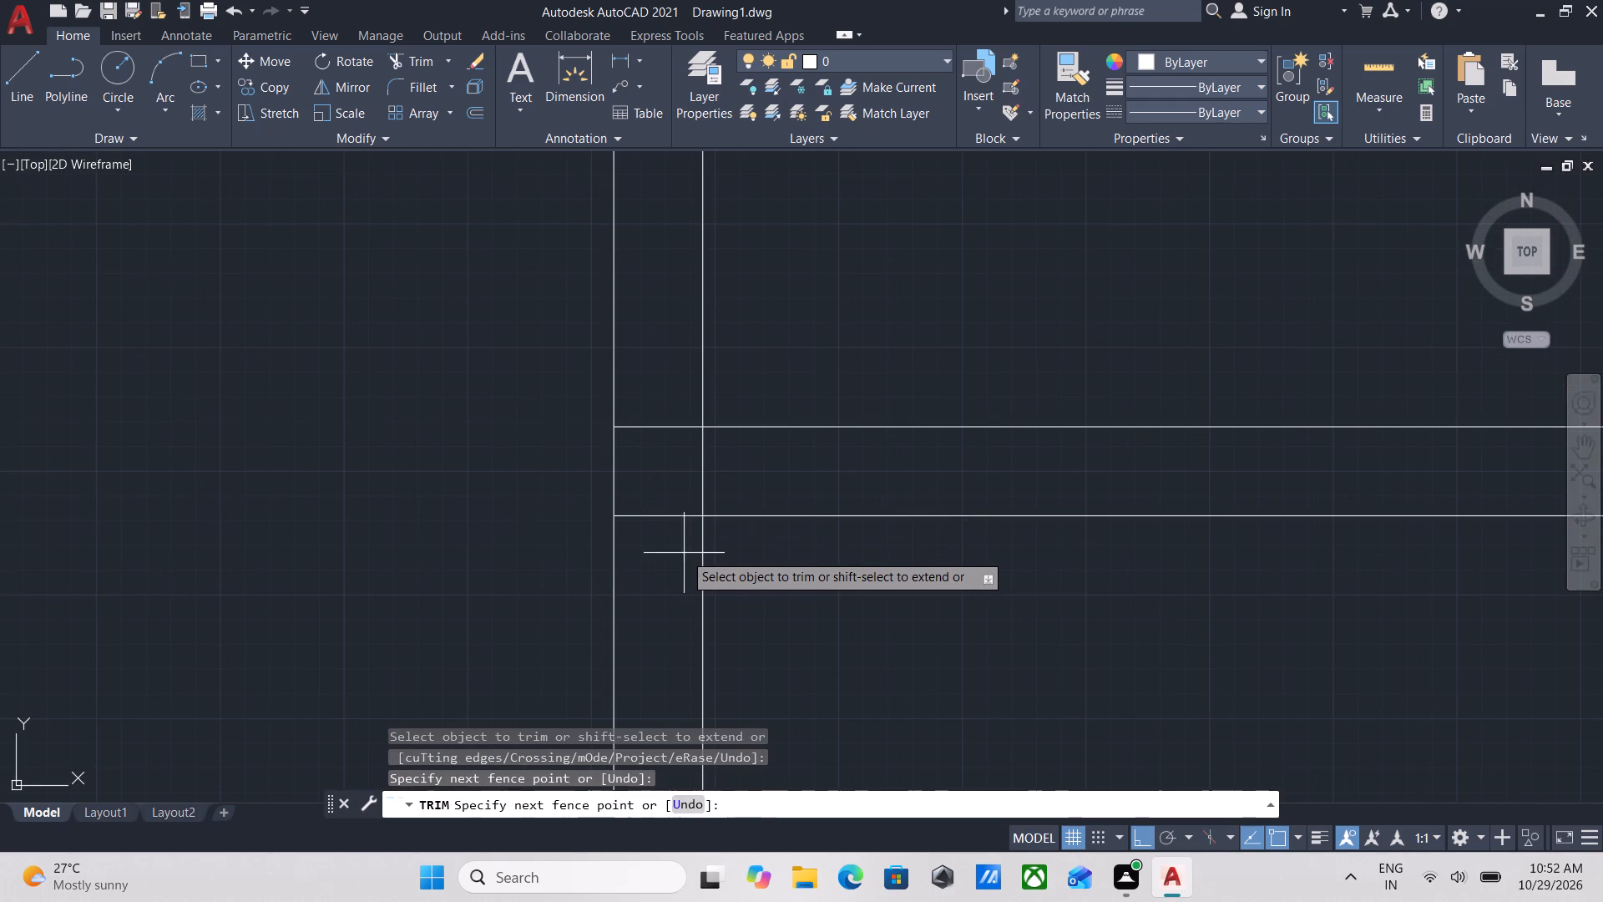
{"action": "left_click", "coordinate": [672, 395]}
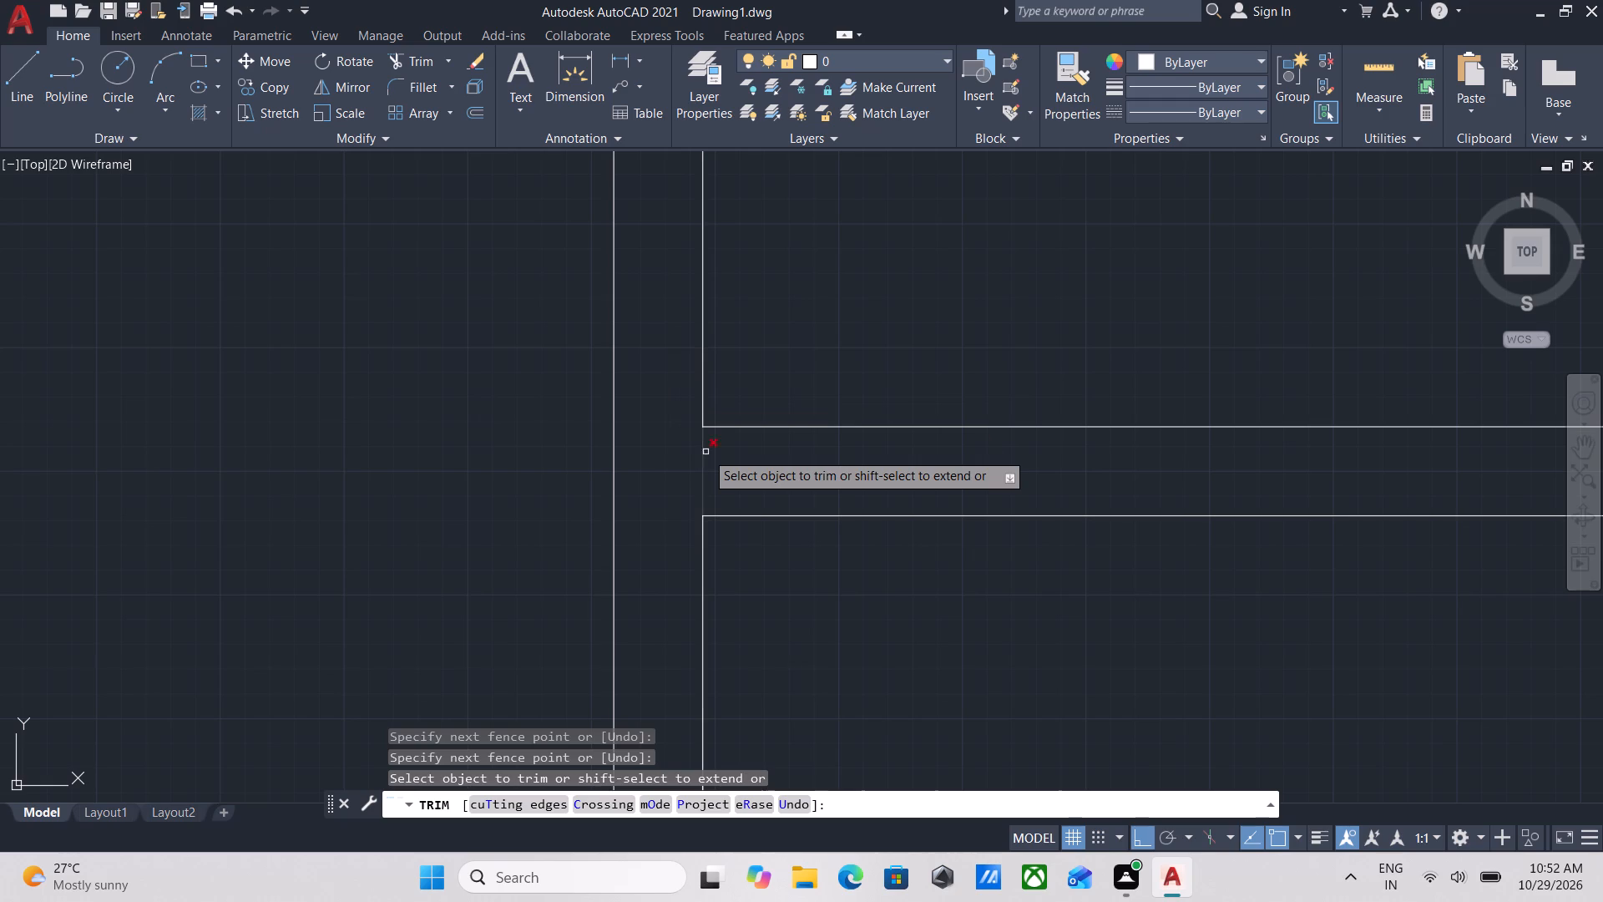
{"action": "left_click", "coordinate": [705, 452]}
Trim the overlapping inner wall lines at the northwest corner of the outer walls.
{"action": "scroll", "coordinate": [680, 422], "scroll_direction": "down", "scroll_amount": 2}
{"action": "middle_click_drag", "start_coordinate": [680, 422], "coordinate": [685, 667]}
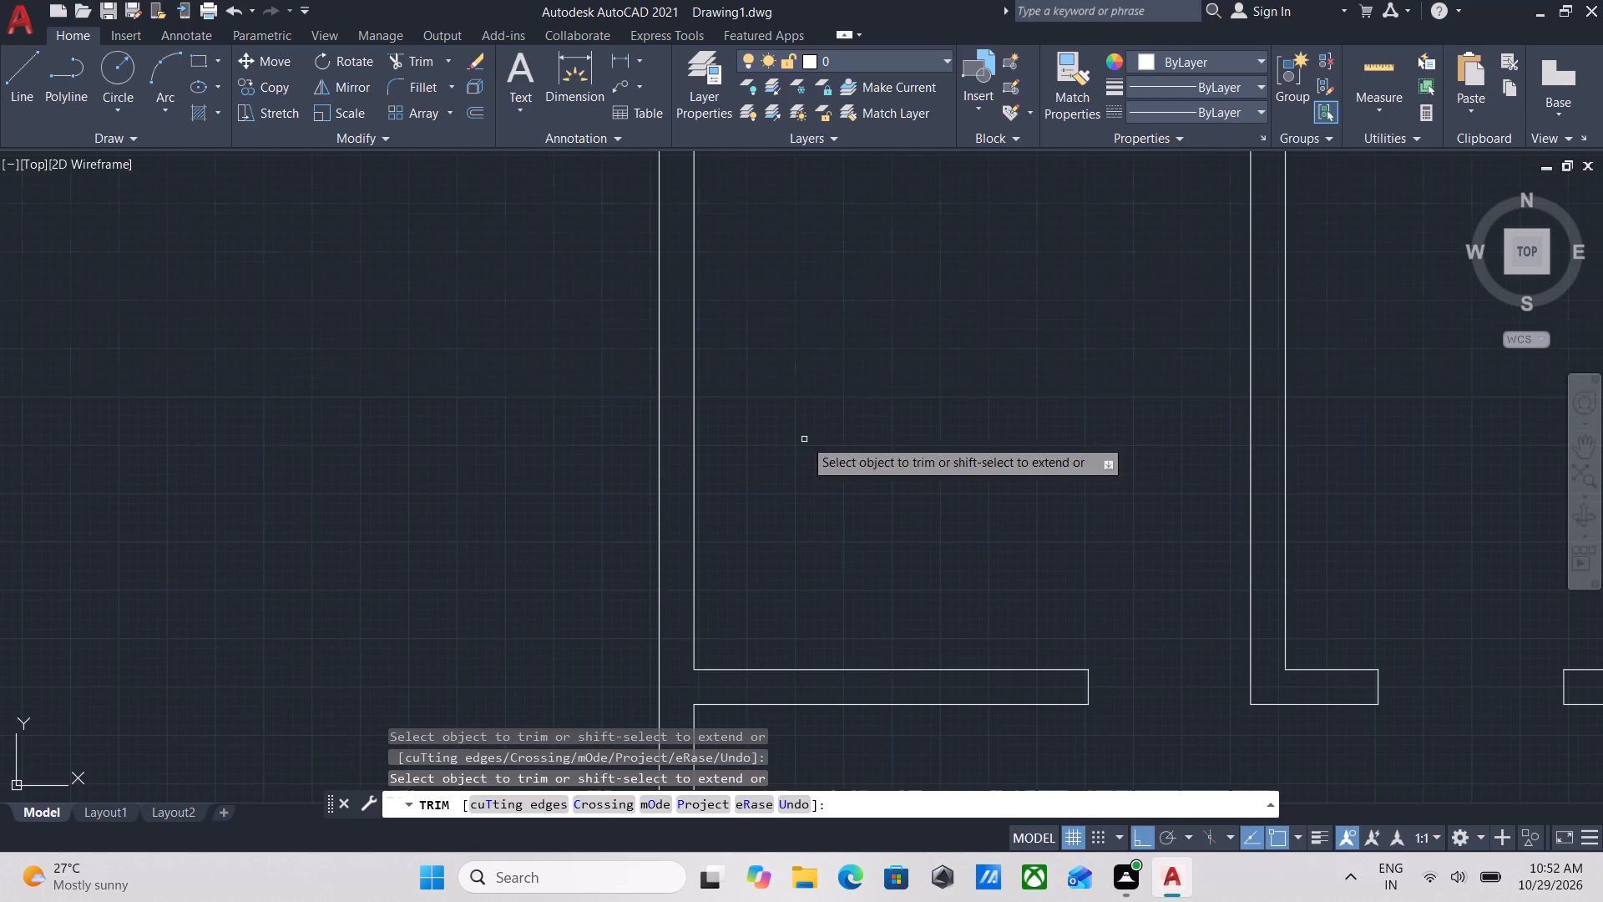
{"action": "middle_click_drag", "start_coordinate": [804, 438], "coordinate": [797, 662]}
{"action": "middle_click_drag", "start_coordinate": [827, 401], "coordinate": [830, 466]}
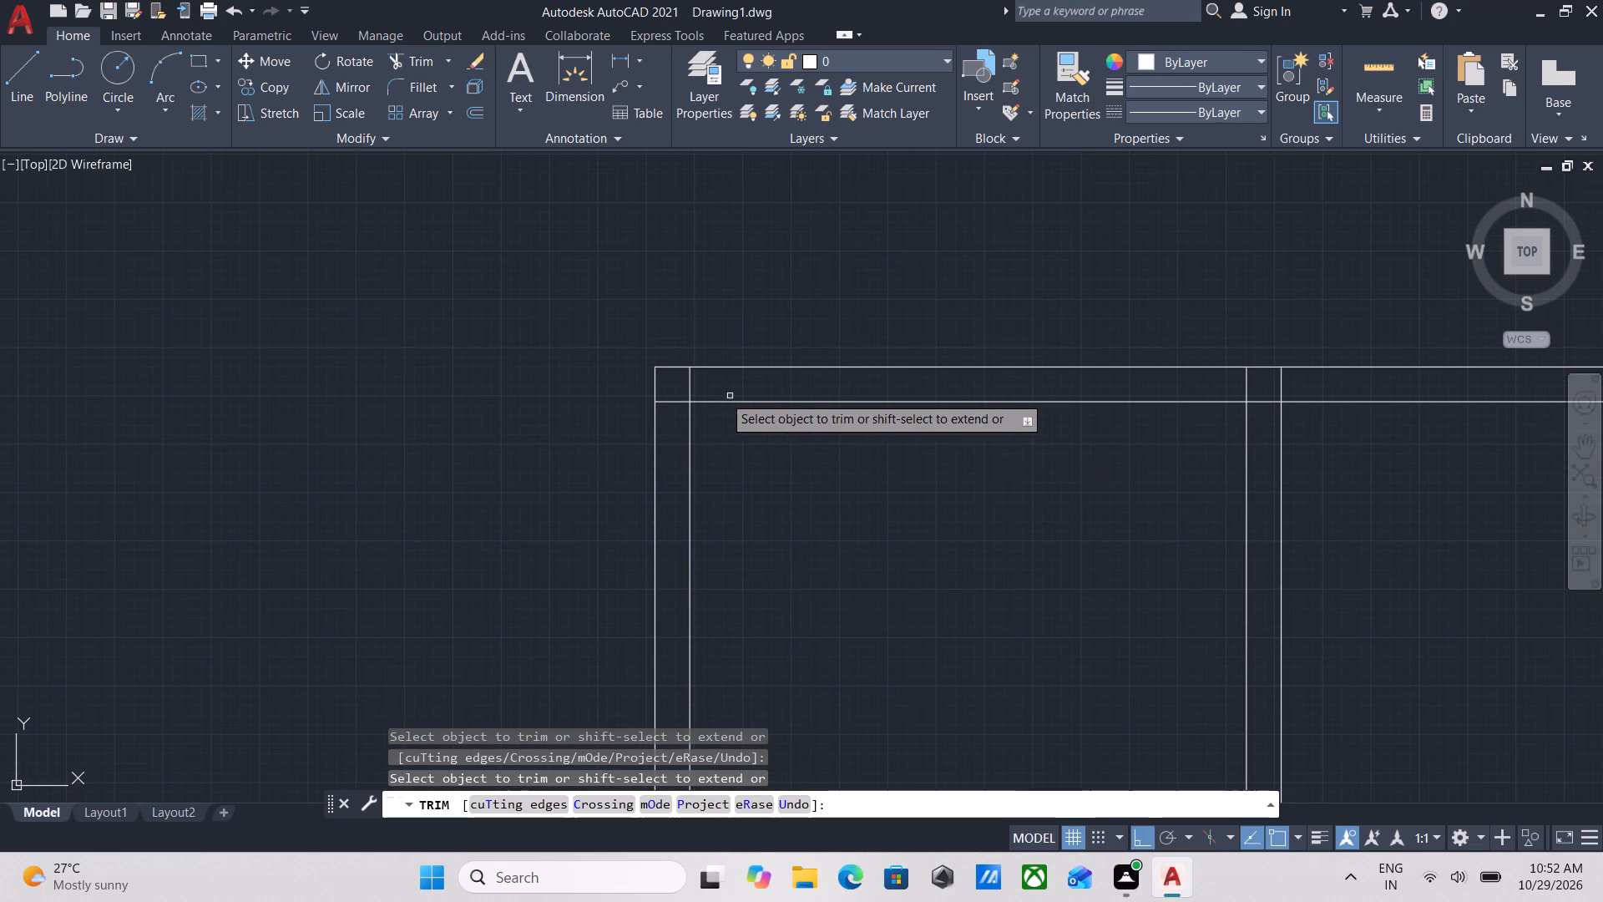
{"action": "scroll", "coordinate": [702, 405], "scroll_direction": "up", "scroll_amount": 5}
{"action": "left_click", "coordinate": [639, 398]}
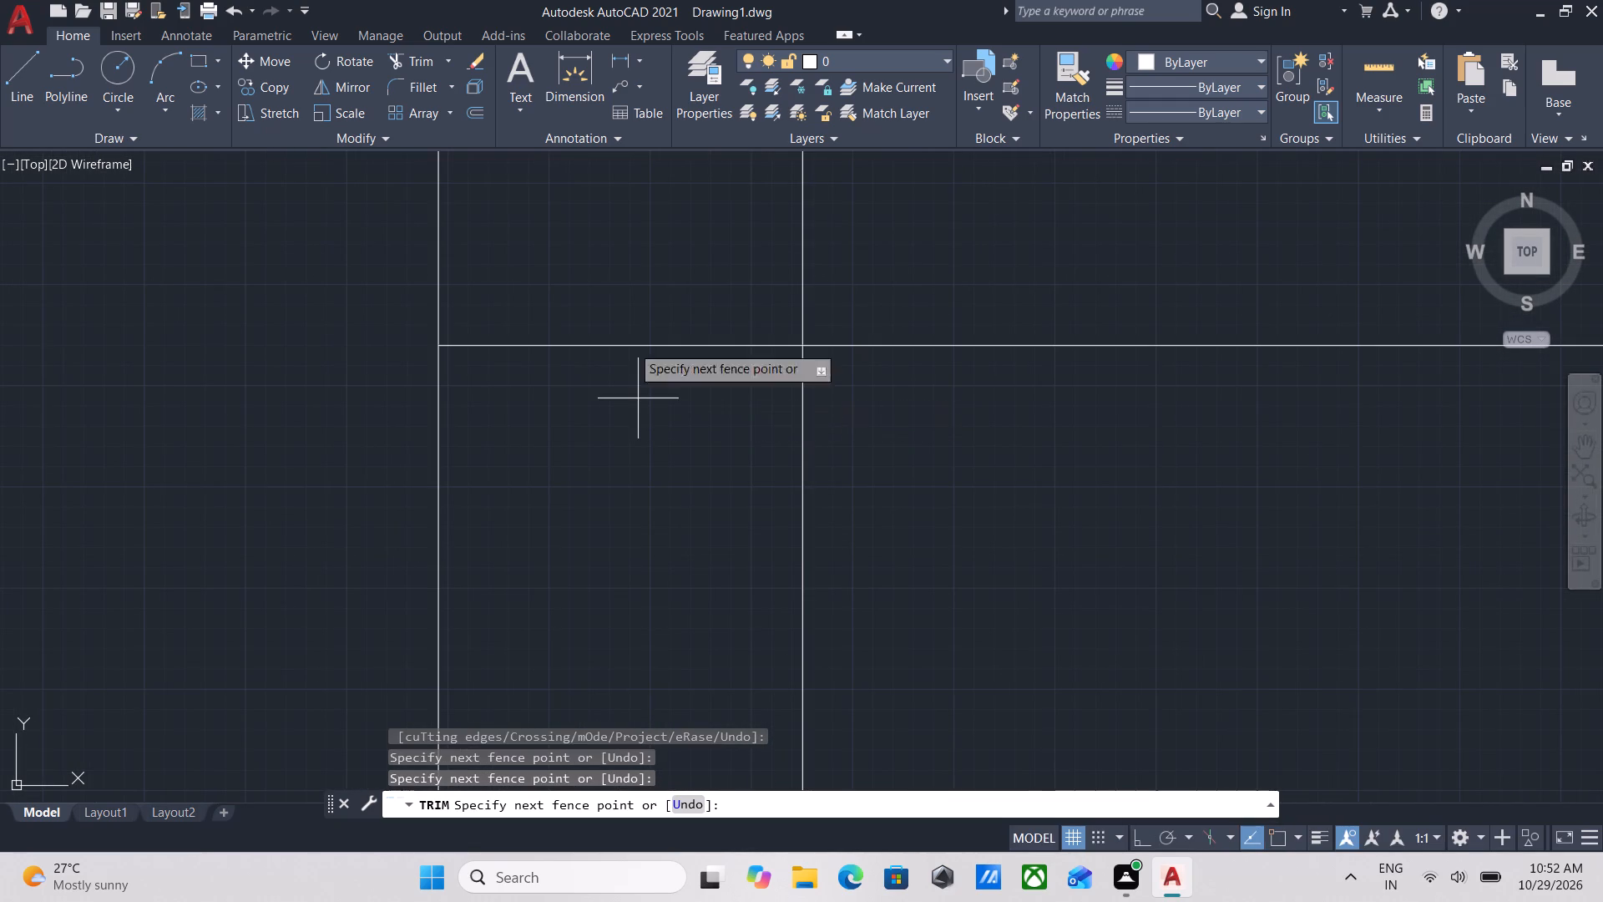
{"action": "left_click", "coordinate": [614, 256]}
{"action": "left_click", "coordinate": [720, 251]}
{"action": "left_click", "coordinate": [966, 242]}
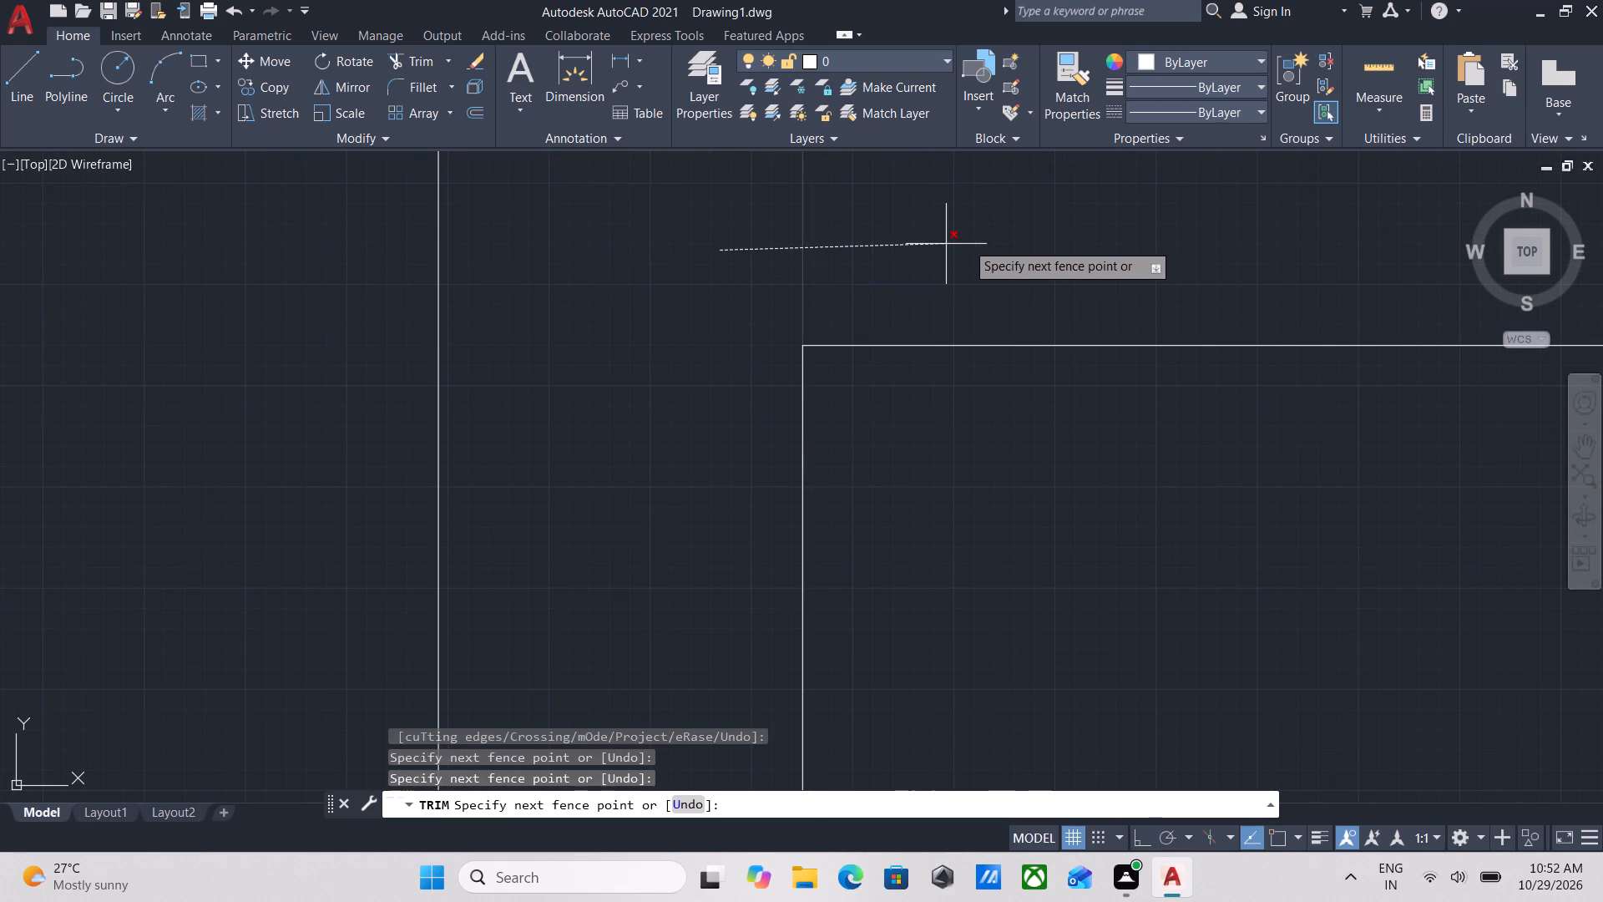
Trim the overlapping lines where the central wall meets the north outer wall, leaving an open T-junction.
{"action": "scroll", "coordinate": [966, 242], "scroll_direction": "down", "scroll_amount": 3}
{"action": "middle_click_drag", "start_coordinate": [1037, 384], "coordinate": [577, 425]}
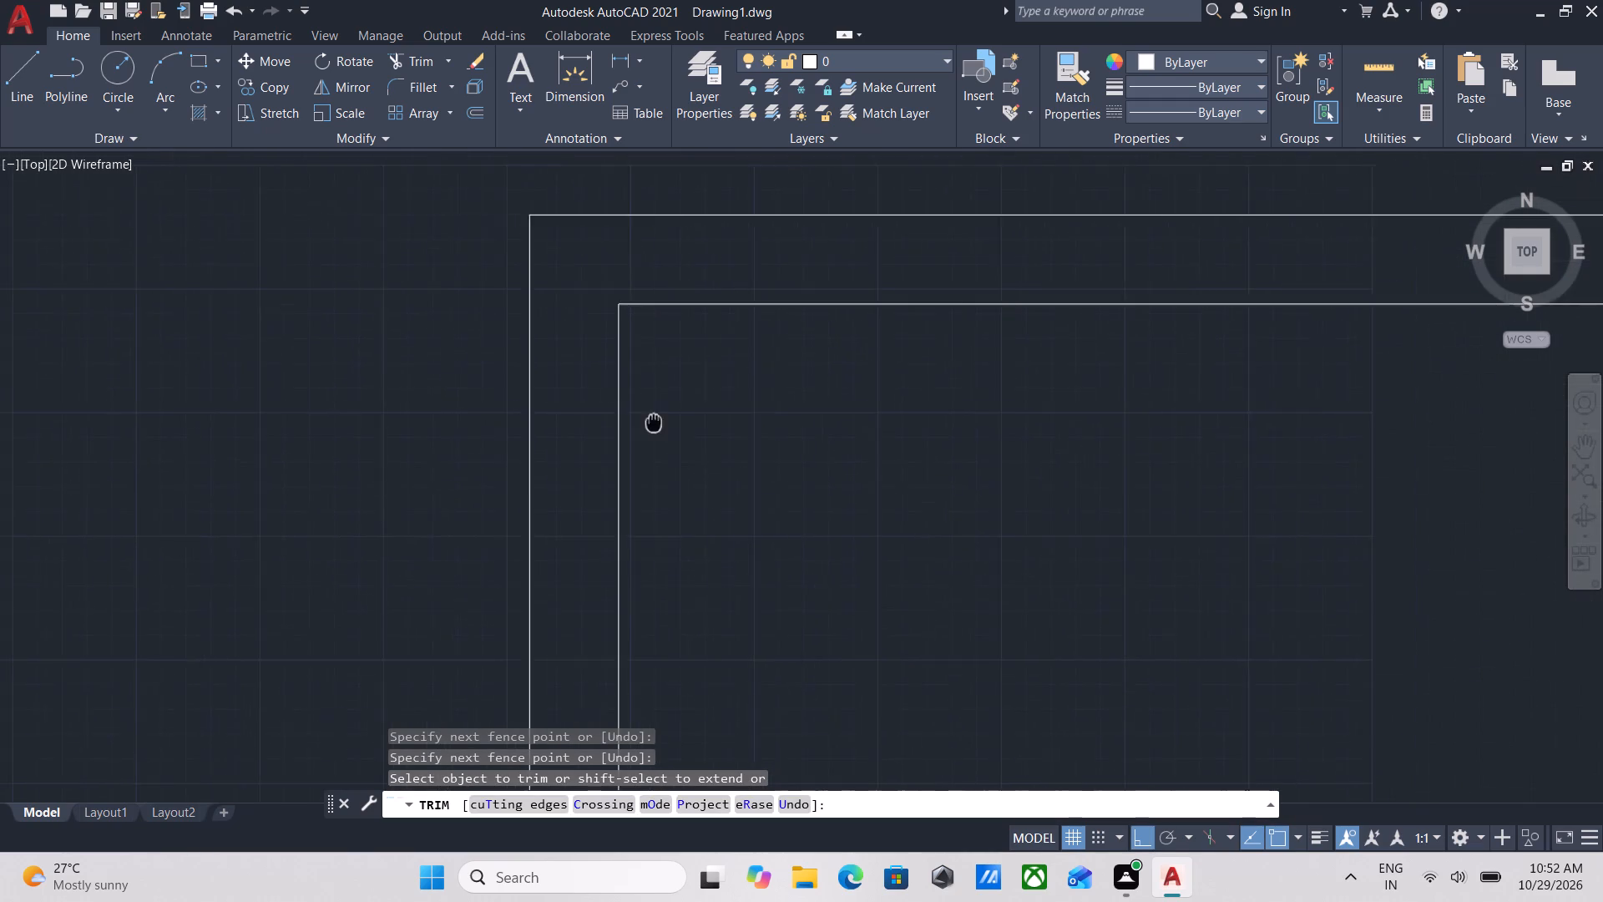
{"action": "middle_click_drag", "start_coordinate": [577, 425], "coordinate": [437, 427]}
{"action": "middle_click_drag", "start_coordinate": [991, 469], "coordinate": [494, 469]}
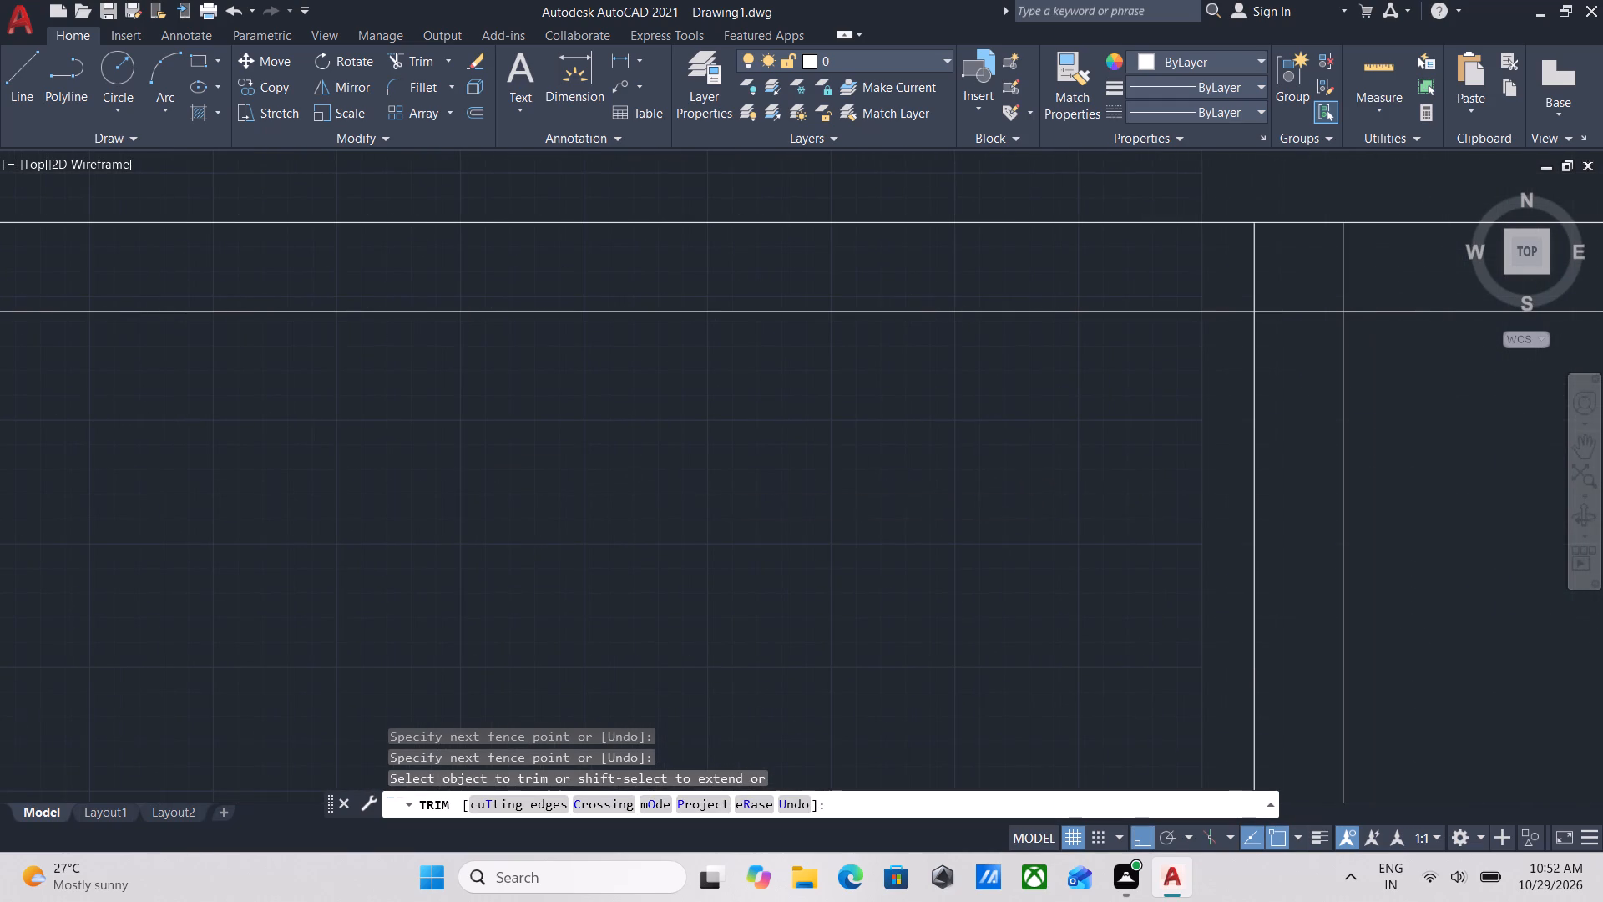
{"action": "middle_click_drag", "start_coordinate": [903, 478], "coordinate": [473, 508]}
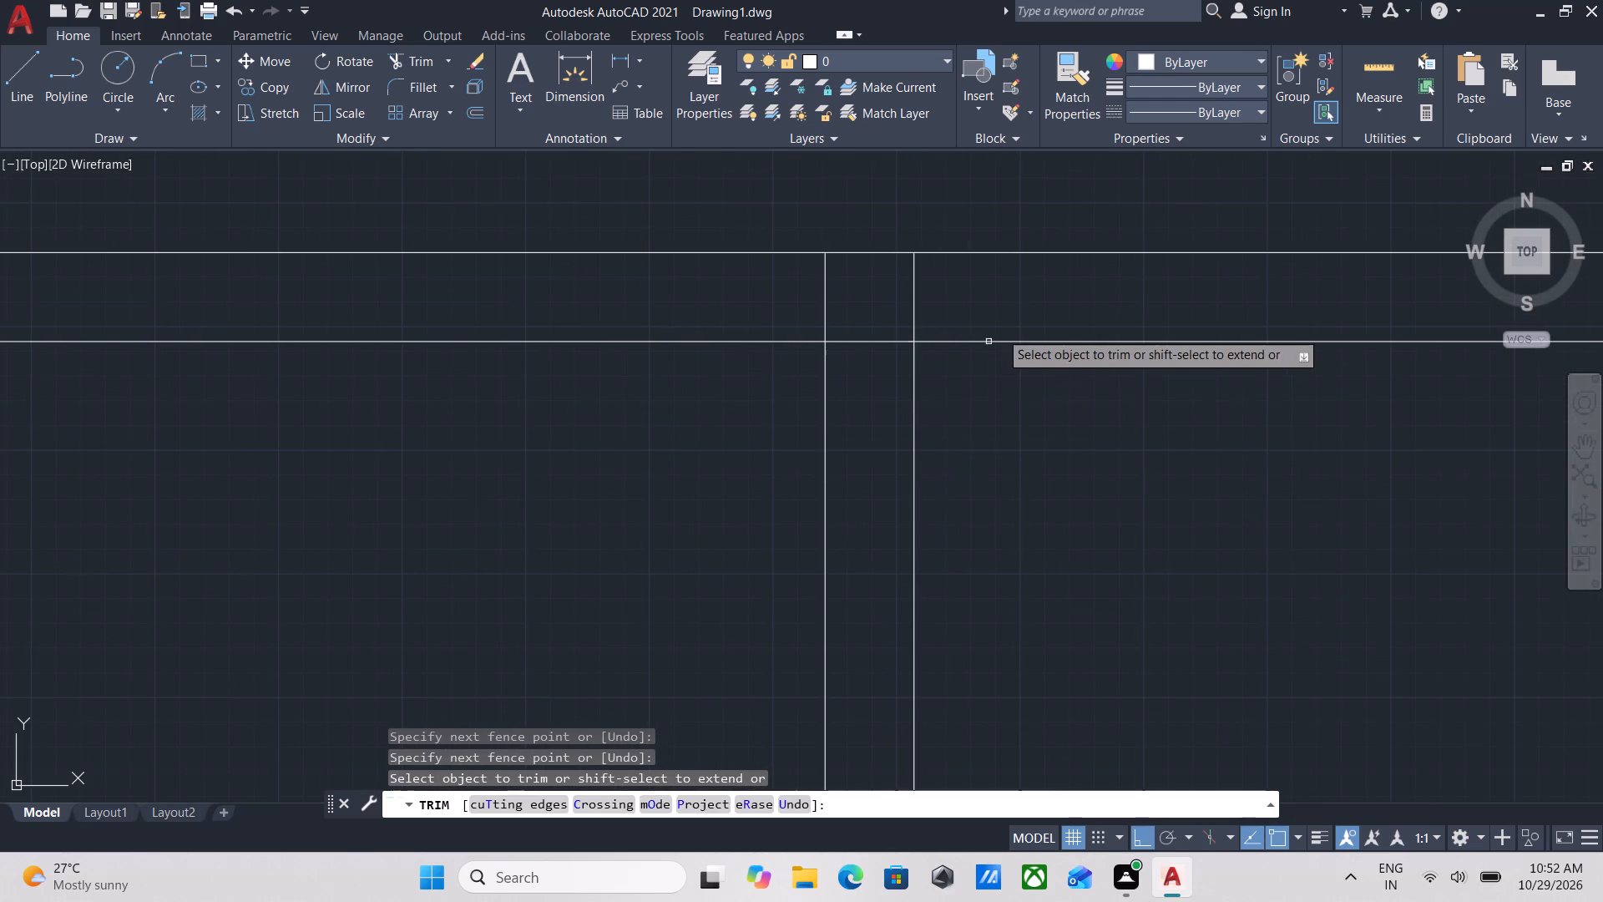
{"action": "scroll", "coordinate": [971, 304], "scroll_direction": "up", "scroll_amount": 2}
{"action": "left_click", "coordinate": [961, 307]}
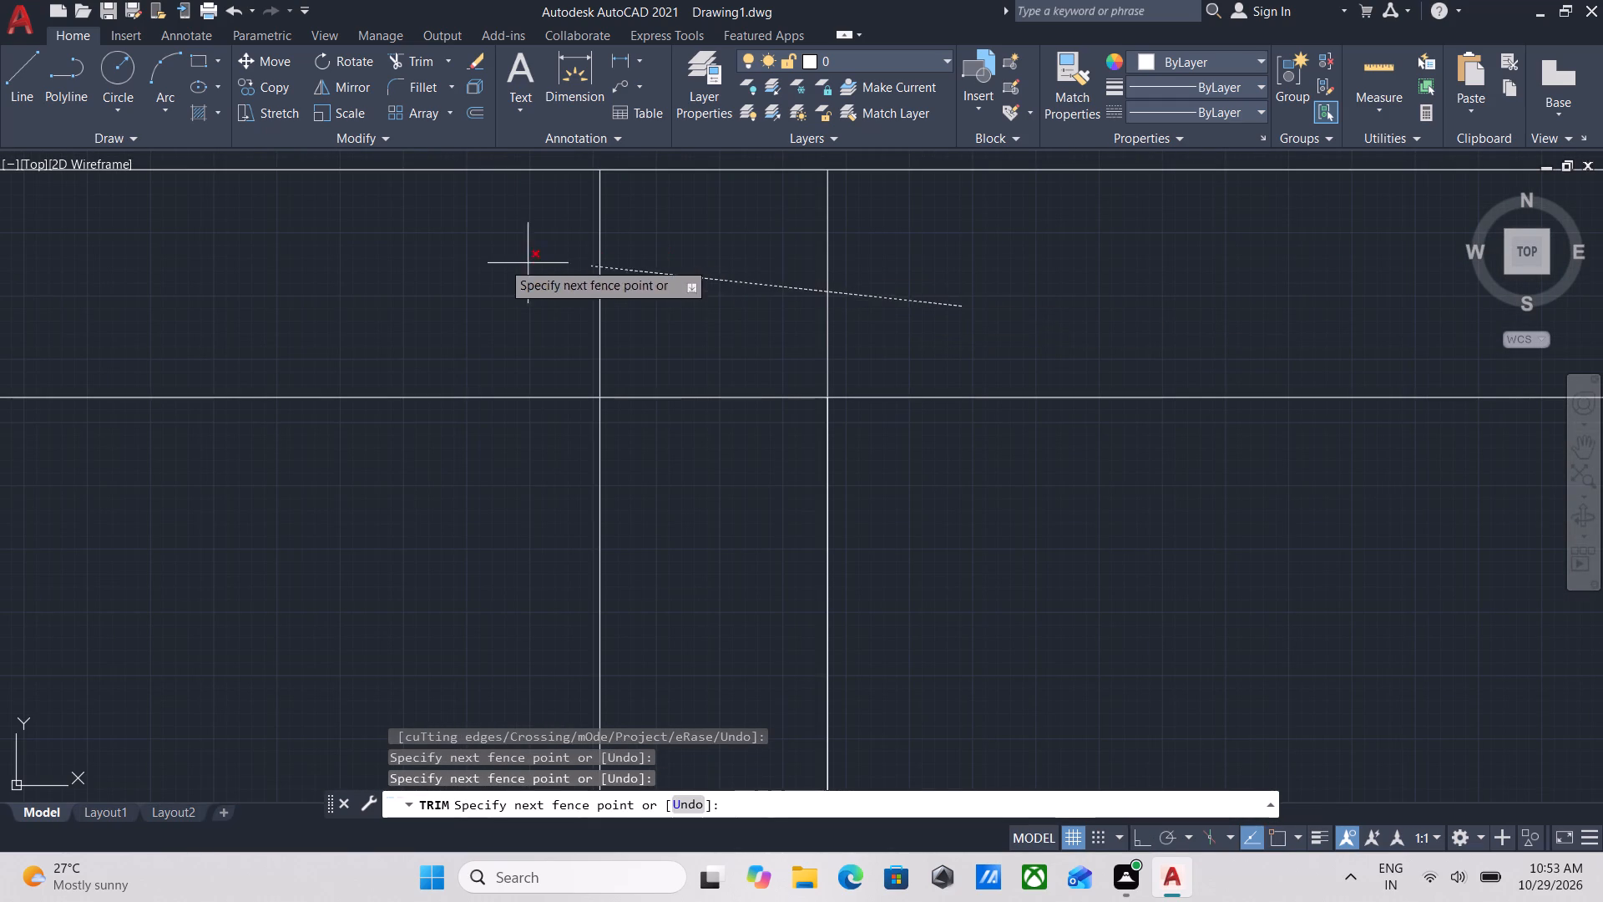
{"action": "left_click", "coordinate": [411, 250]}
{"action": "left_click", "coordinate": [618, 438]}
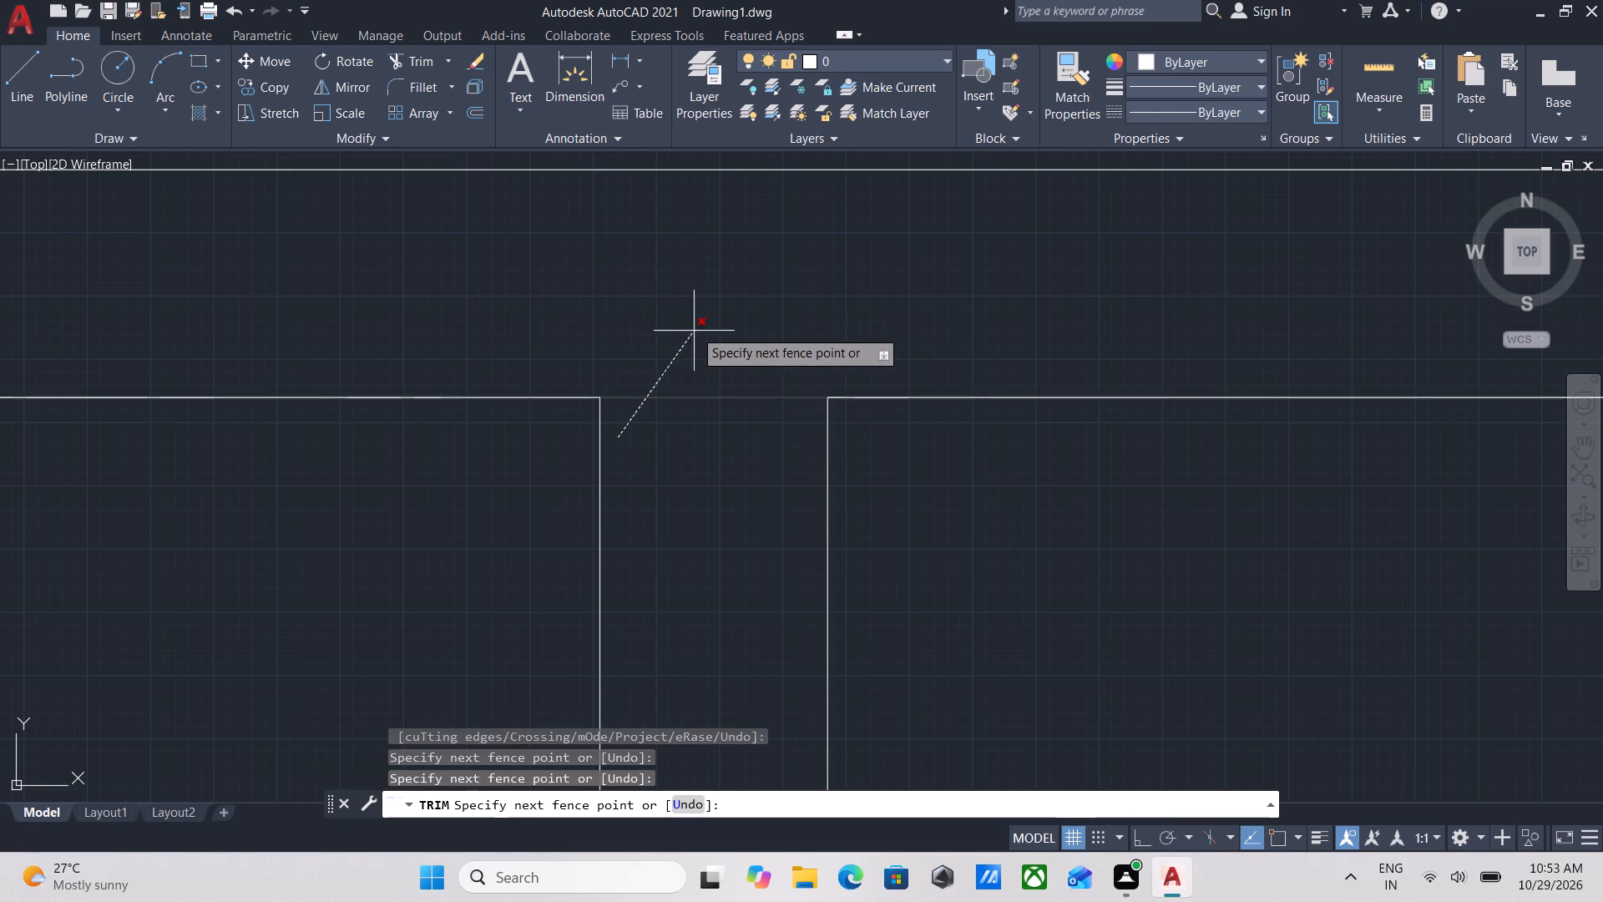
{"action": "left_click", "coordinate": [694, 329]}
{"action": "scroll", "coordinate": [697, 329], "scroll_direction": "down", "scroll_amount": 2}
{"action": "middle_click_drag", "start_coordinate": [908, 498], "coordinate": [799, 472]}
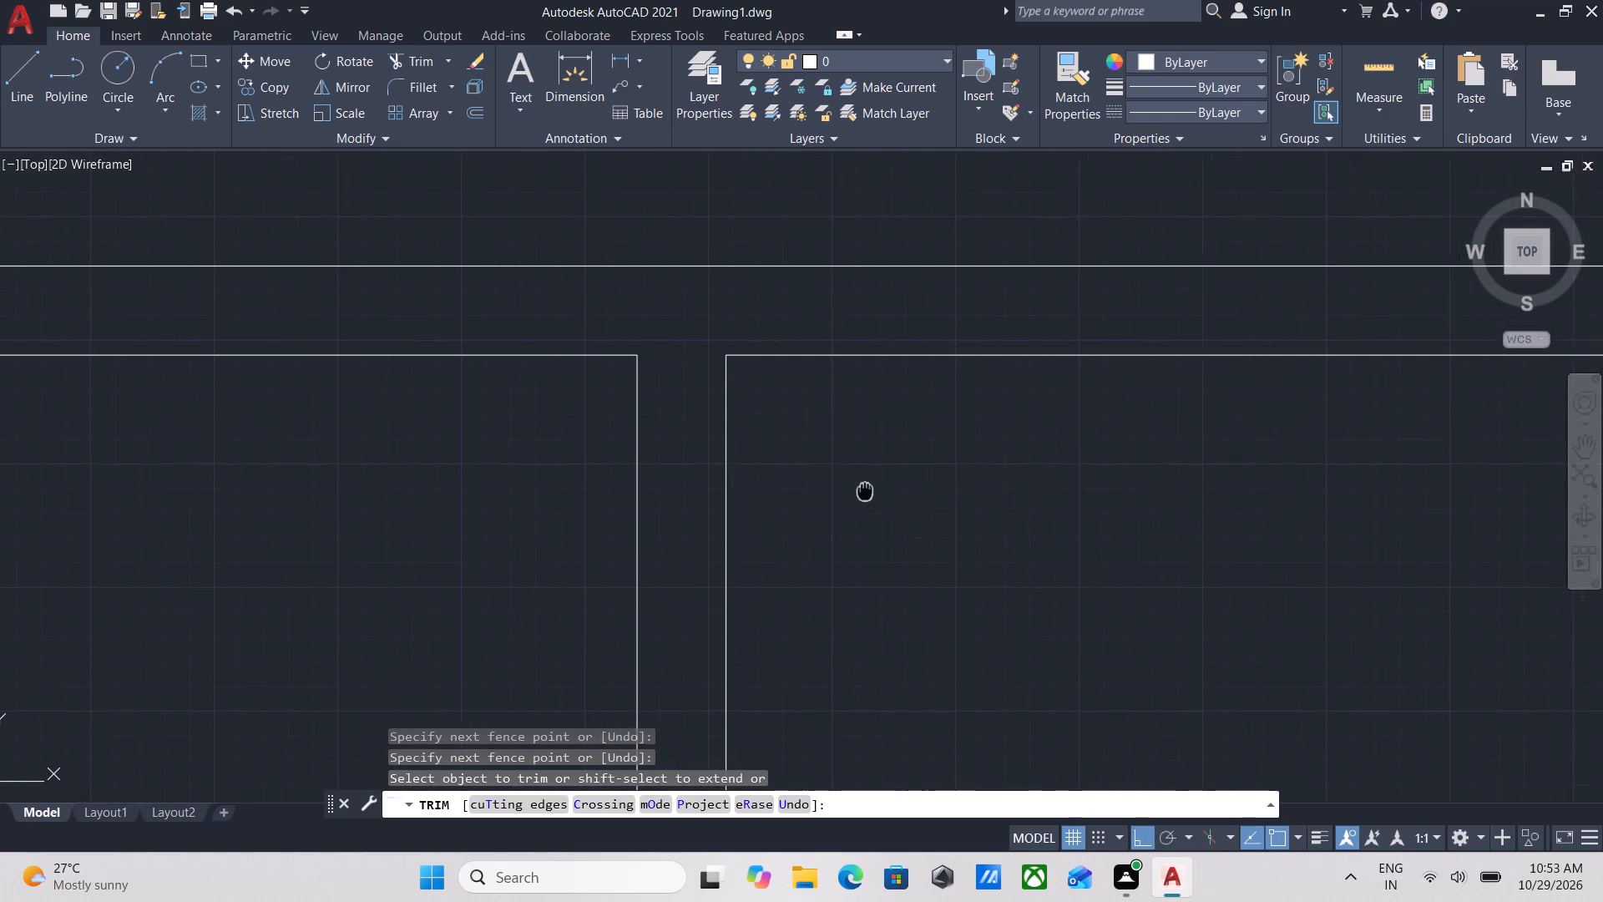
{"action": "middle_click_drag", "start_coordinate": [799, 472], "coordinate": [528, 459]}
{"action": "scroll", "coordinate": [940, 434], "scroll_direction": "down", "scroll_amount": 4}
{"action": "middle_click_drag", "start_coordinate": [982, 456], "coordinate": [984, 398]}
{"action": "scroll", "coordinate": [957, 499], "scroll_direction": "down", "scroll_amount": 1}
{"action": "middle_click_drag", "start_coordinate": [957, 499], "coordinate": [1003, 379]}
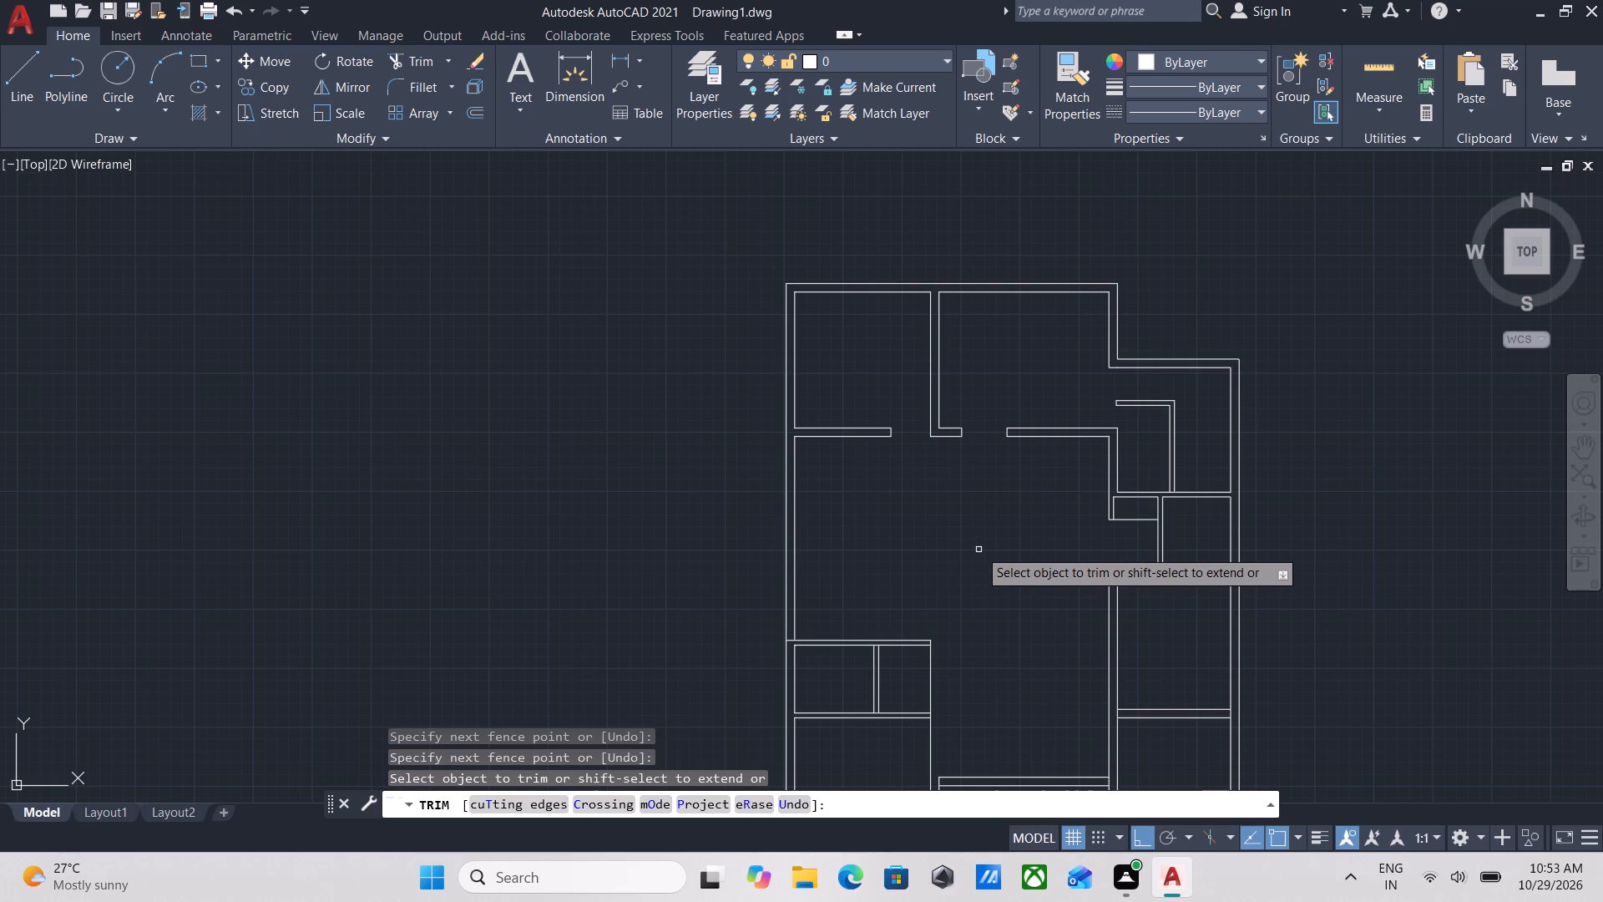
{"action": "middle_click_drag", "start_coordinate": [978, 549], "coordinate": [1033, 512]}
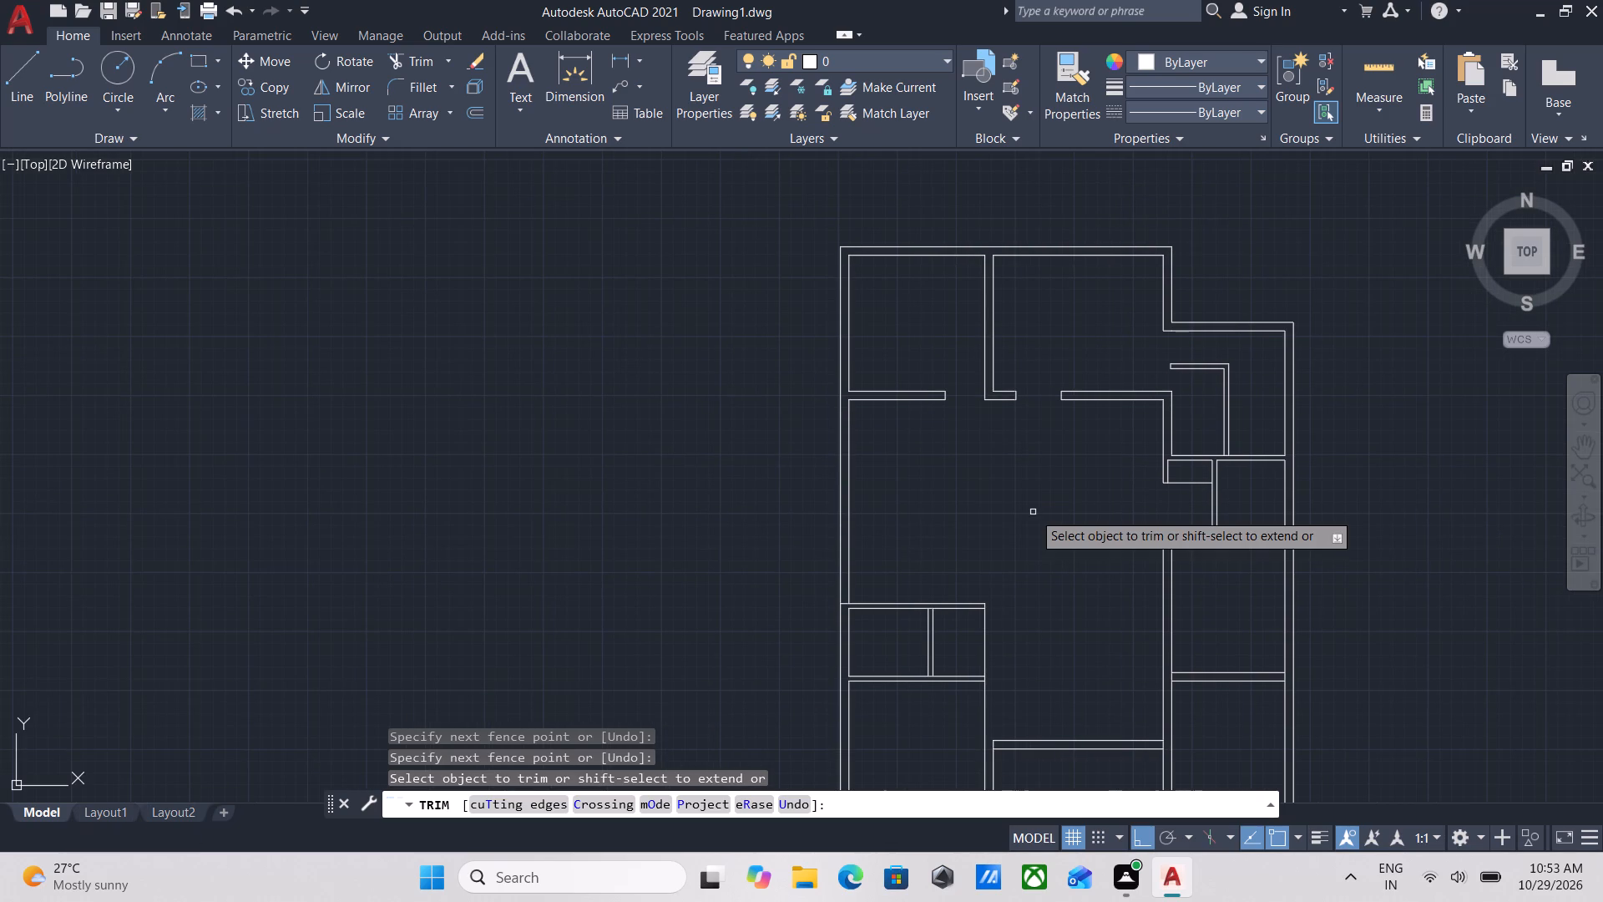
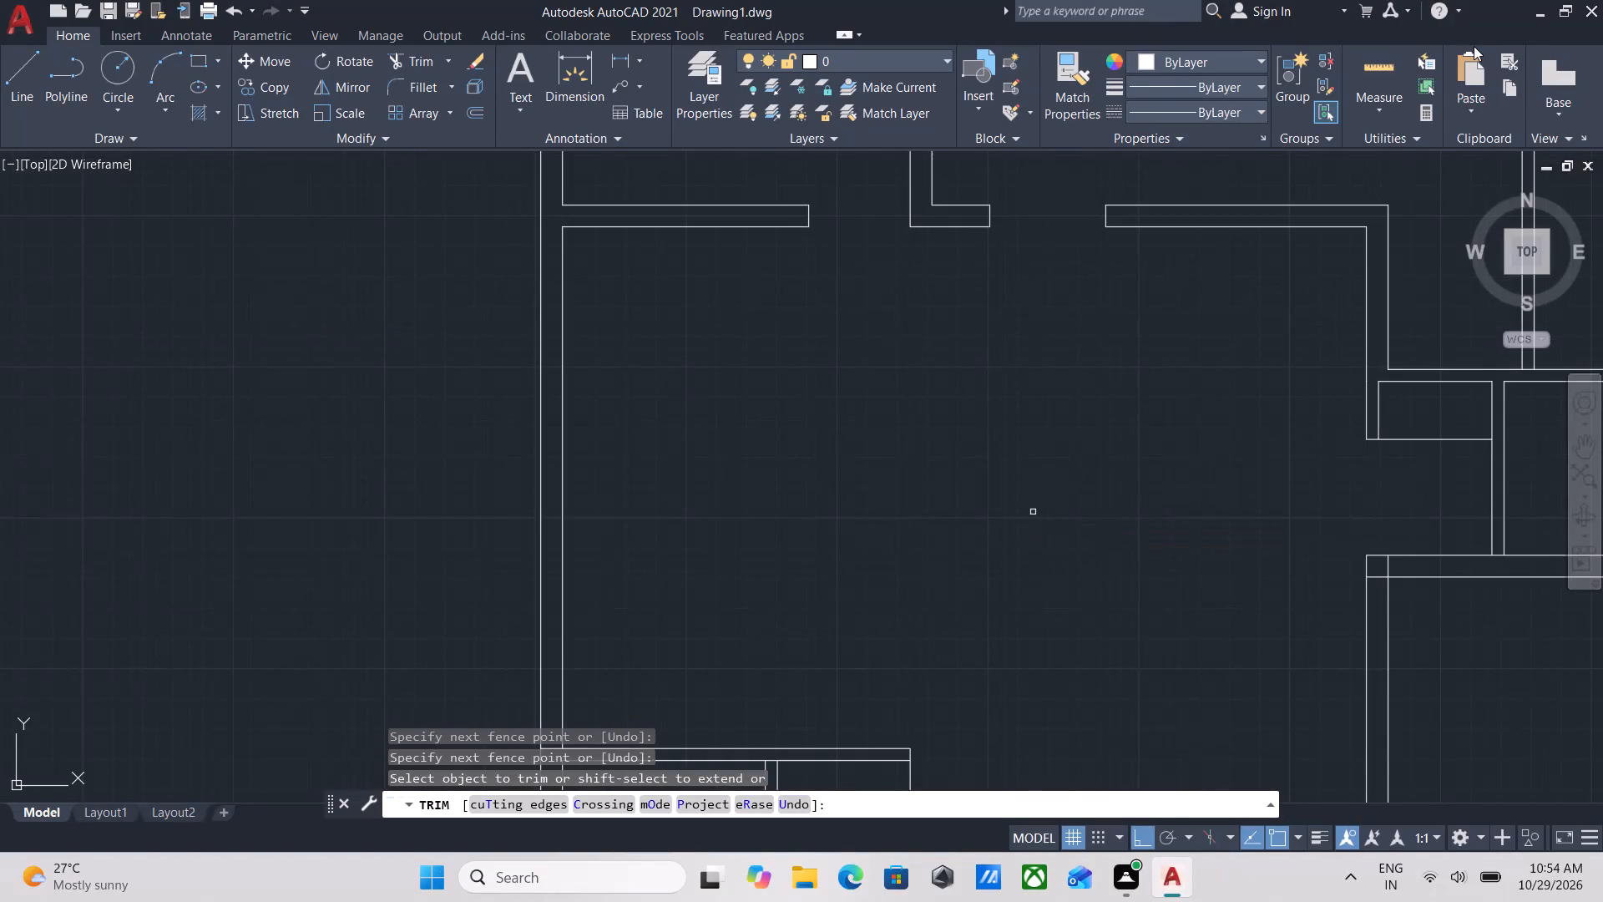
Examine the floor plan's wall layout, especially the southern rooms and the entrance area, for wall lines still needing completion.
{"action": "key", "text": "Escape"}
{"action": "scroll", "coordinate": [1322, 0], "scroll_direction": "down", "scroll_amount": 2}
{"action": "scroll", "coordinate": [1055, 505], "scroll_direction": "down", "scroll_amount": 1}
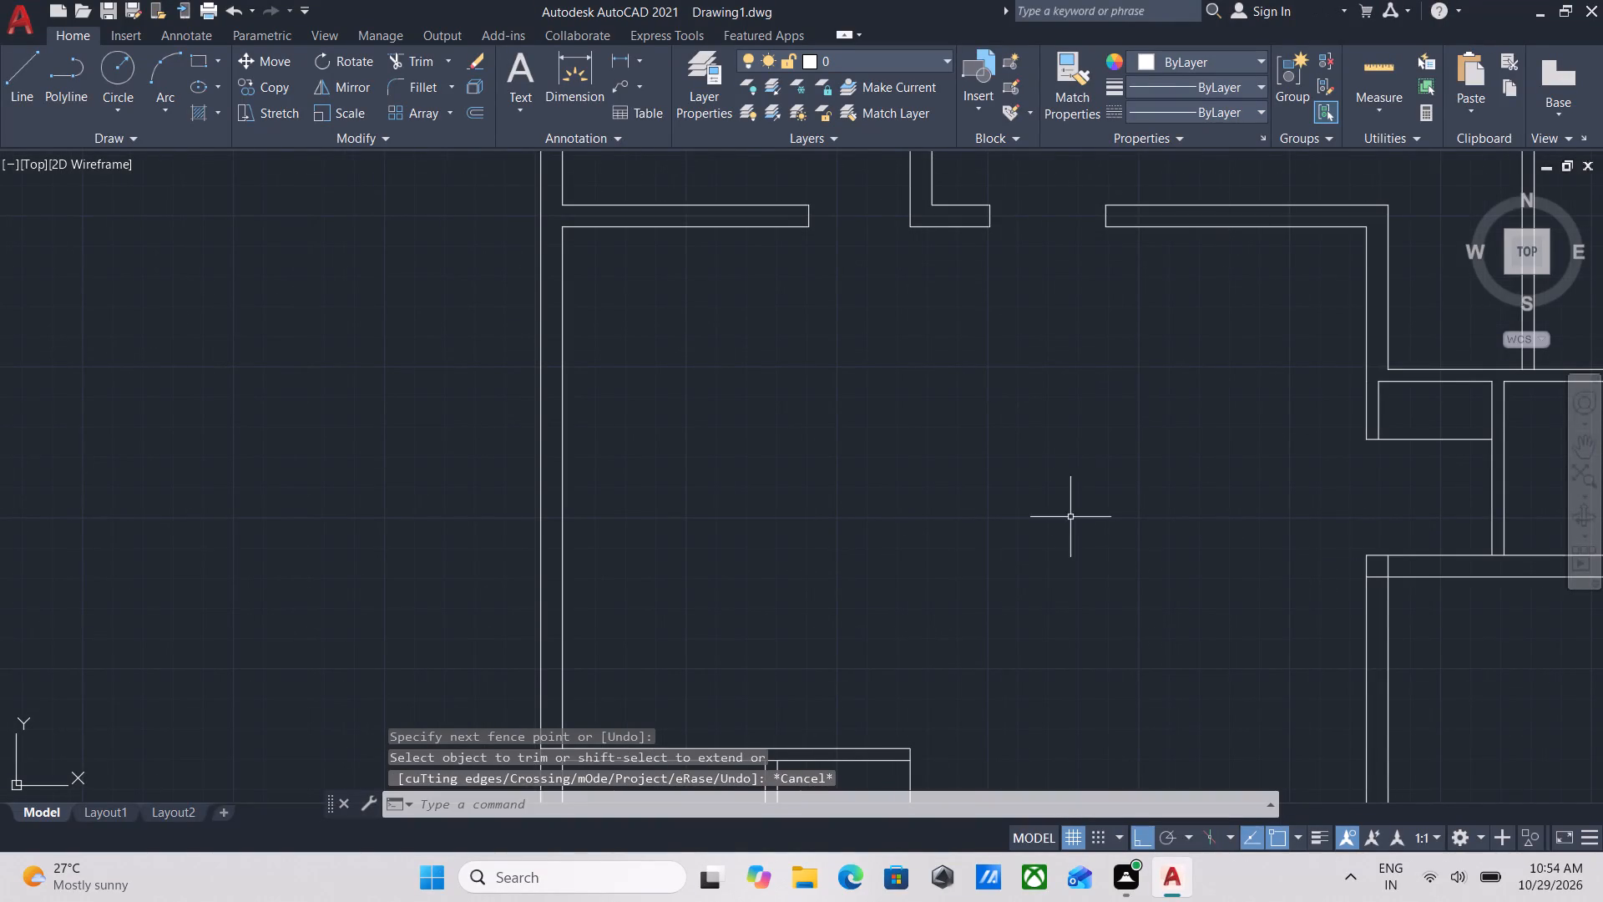
{"action": "scroll", "coordinate": [1063, 505], "scroll_direction": "down", "scroll_amount": 1}
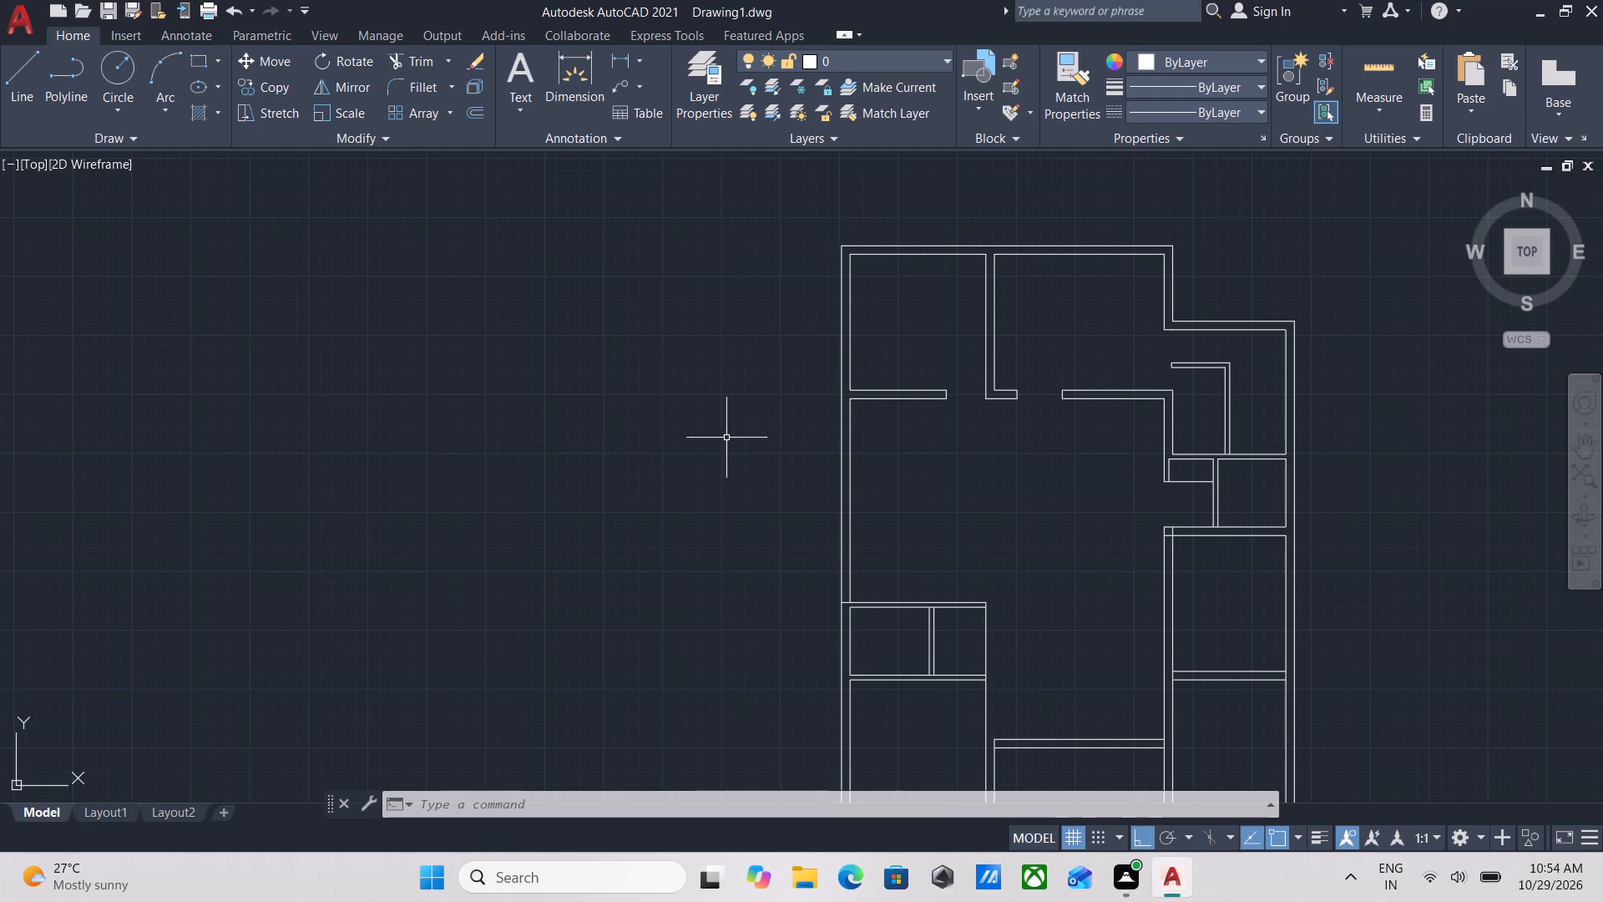
{"action": "scroll", "coordinate": [1182, 530], "scroll_direction": "down", "scroll_amount": 1}
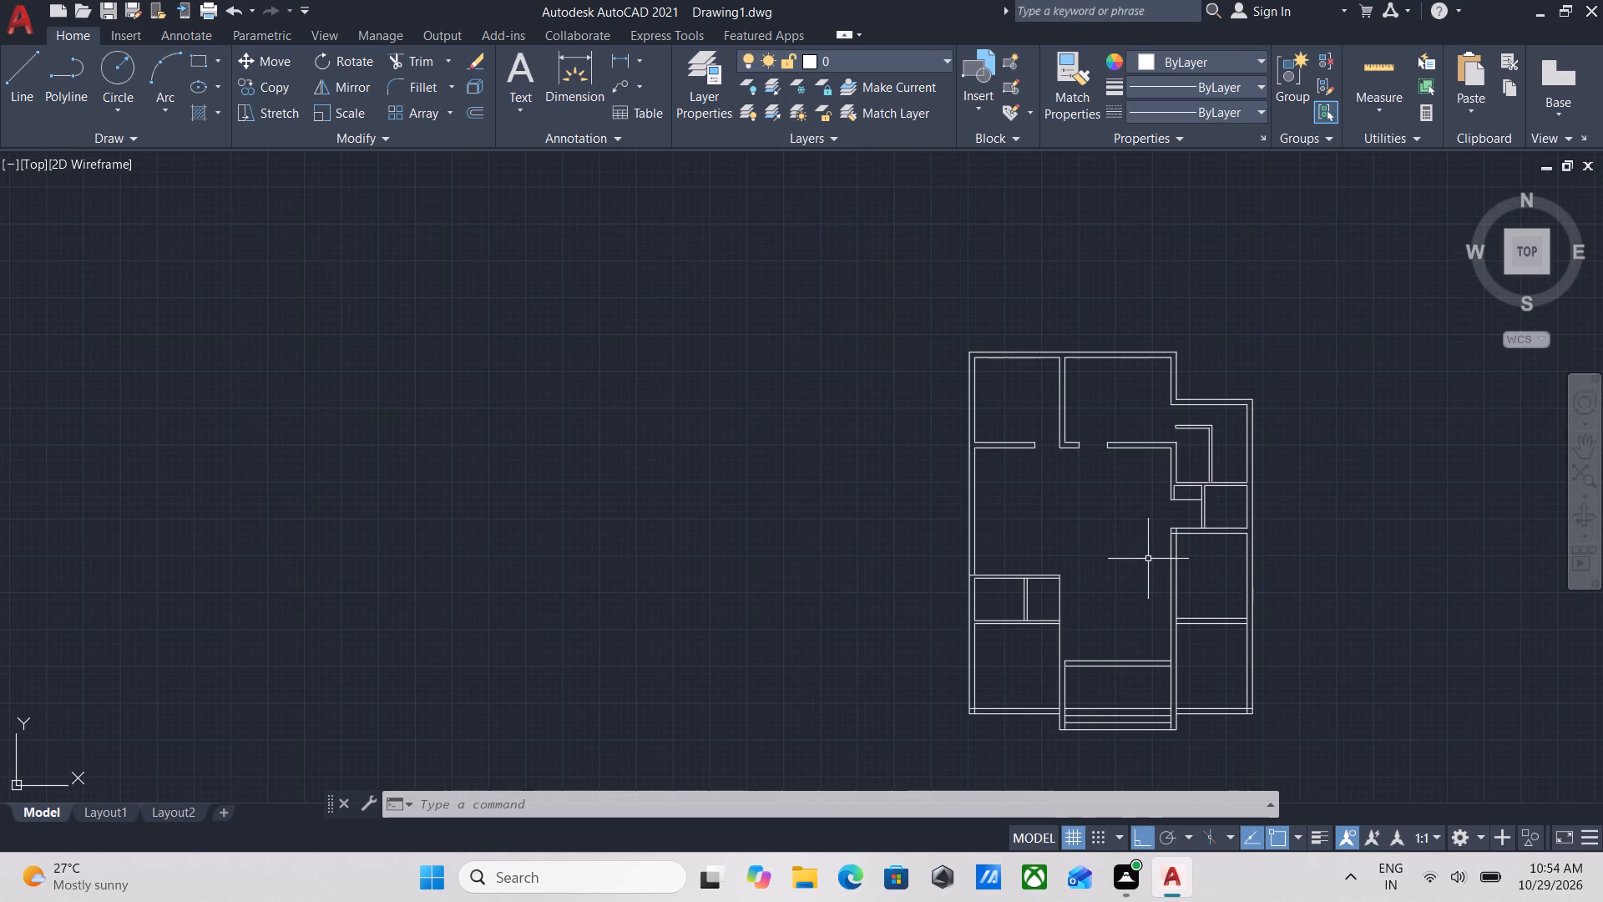
{"action": "middle_click_drag", "start_coordinate": [1146, 524], "coordinate": [1101, 418]}
{"action": "scroll", "coordinate": [1053, 551], "scroll_direction": "up", "scroll_amount": 2}
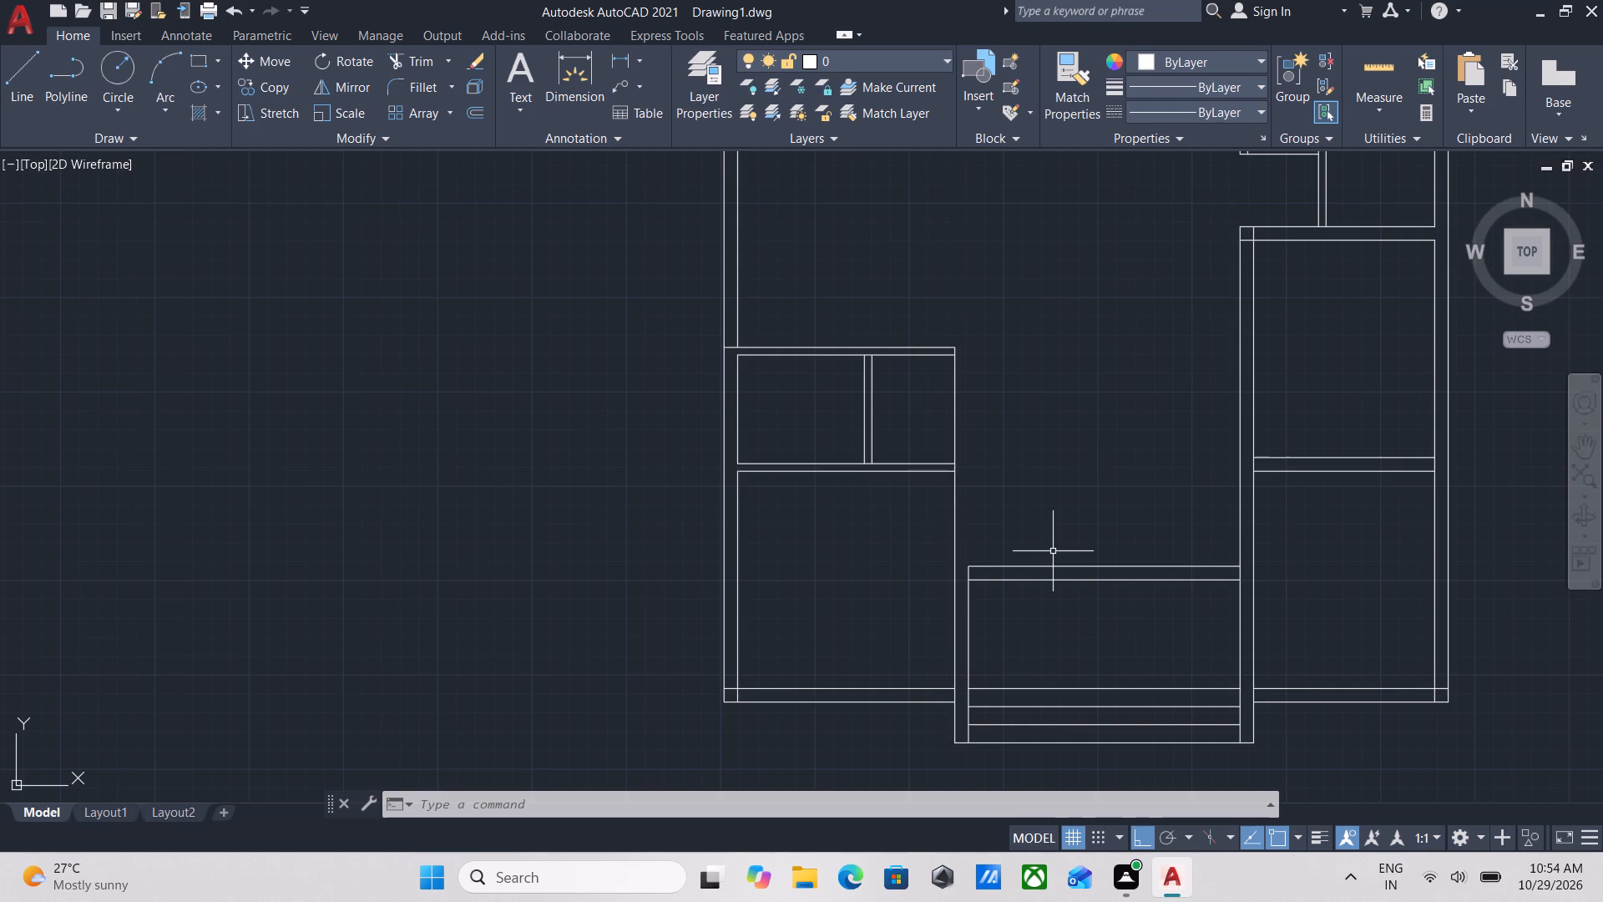
{"action": "scroll", "coordinate": [1053, 551], "scroll_direction": "up", "scroll_amount": 3}
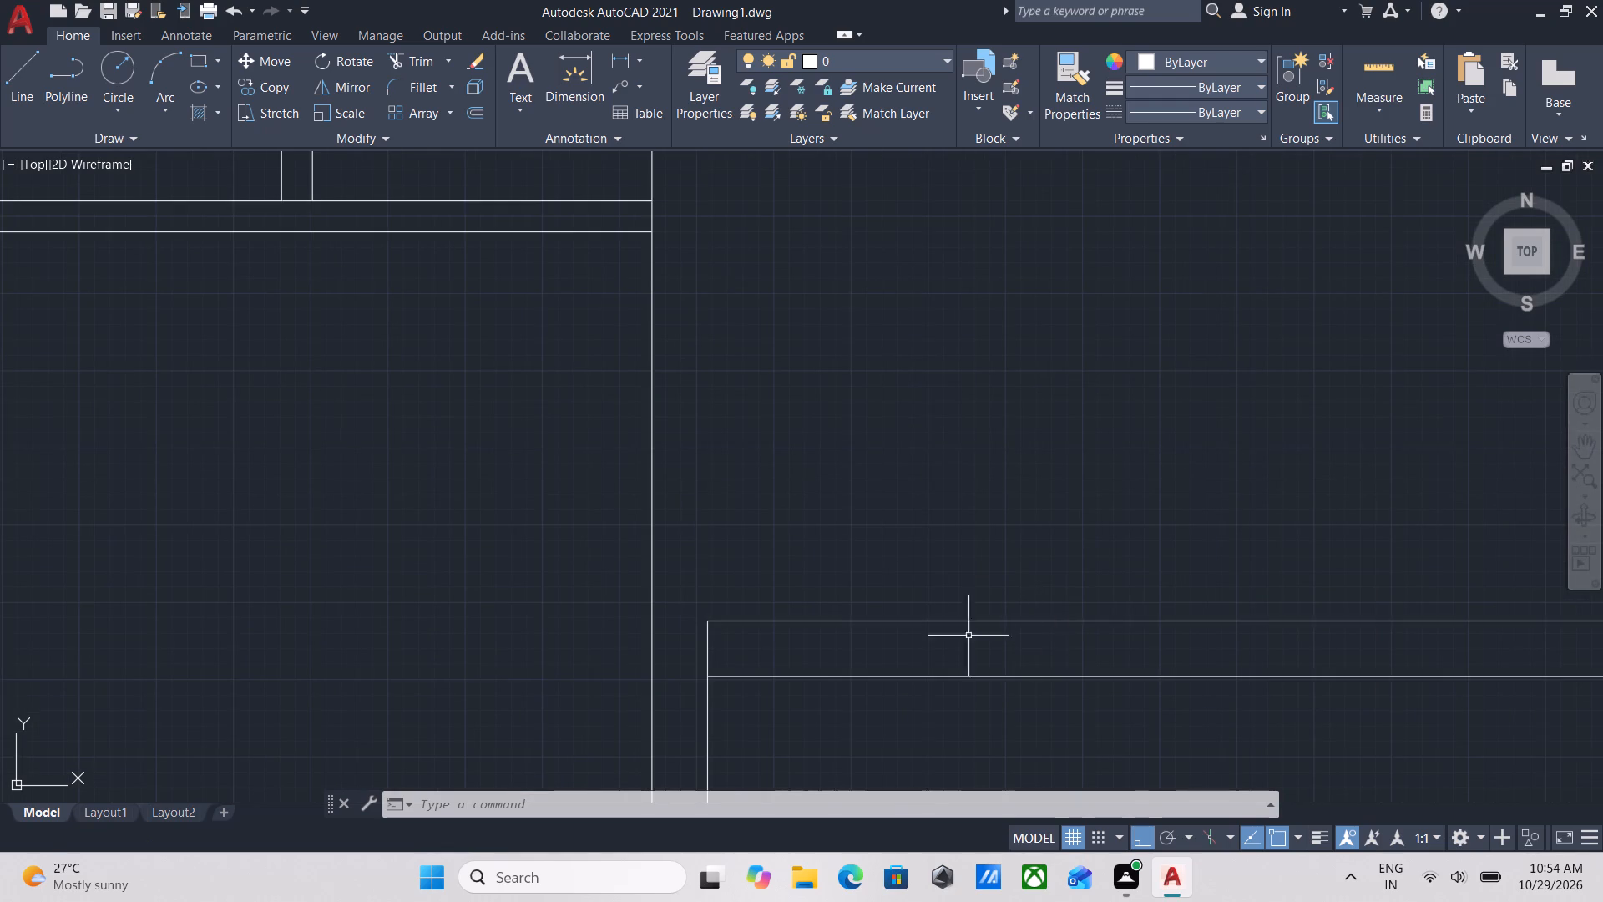
{"action": "scroll", "coordinate": [938, 611], "scroll_direction": "down", "scroll_amount": 5}
{"action": "middle_click_drag", "start_coordinate": [940, 526], "coordinate": [960, 556]}
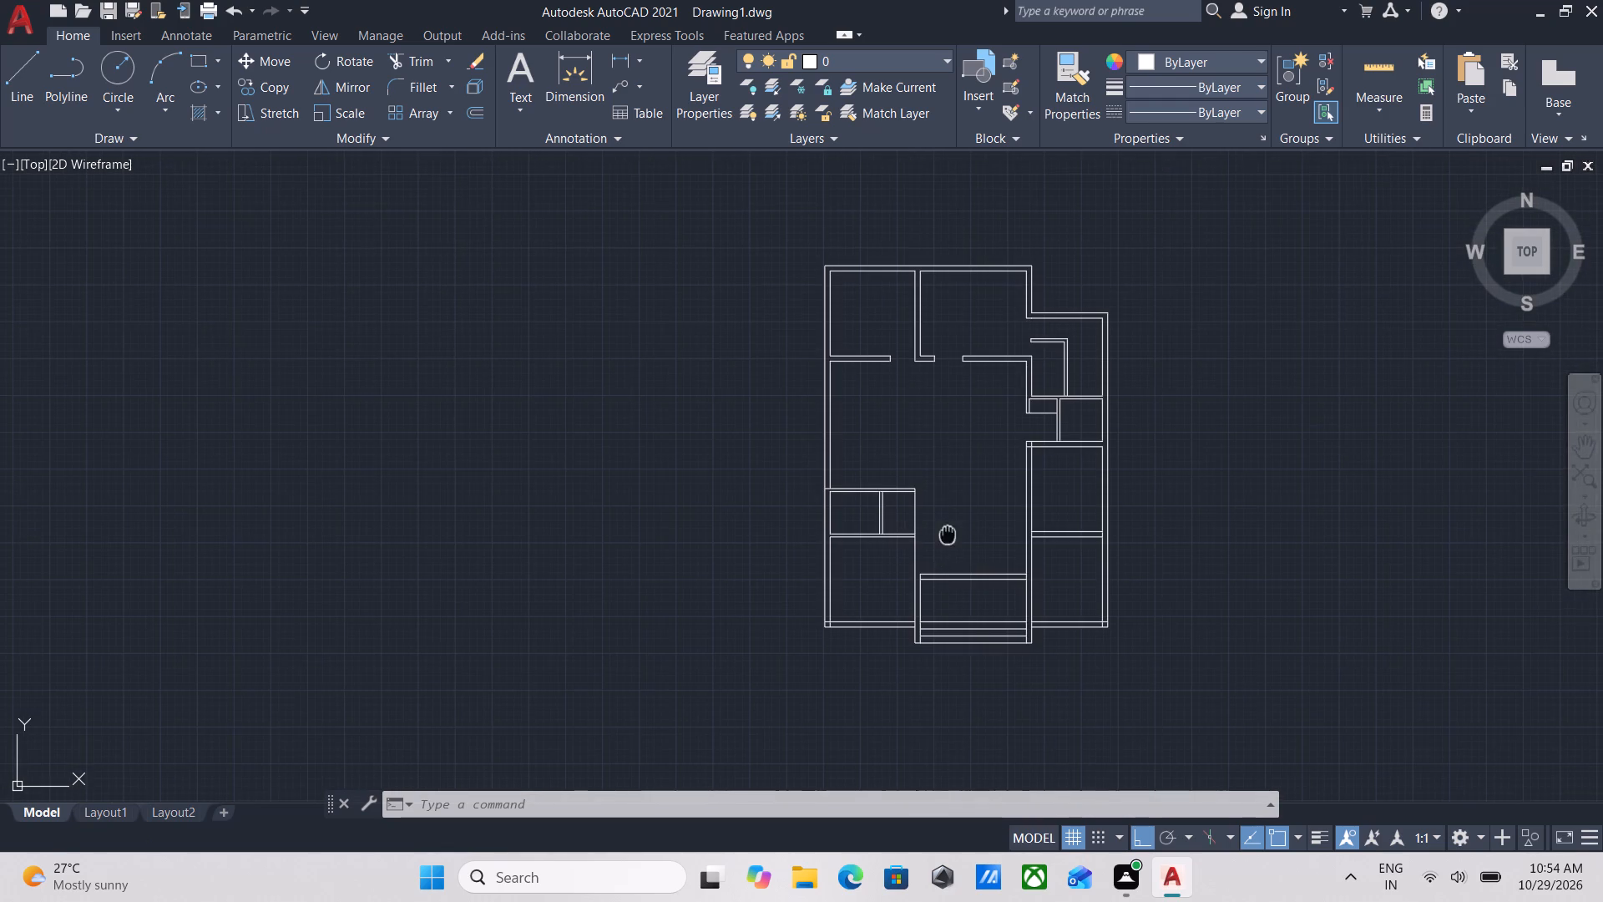
{"action": "middle_click_drag", "start_coordinate": [960, 556], "coordinate": [968, 584]}
{"action": "scroll", "coordinate": [968, 584], "scroll_direction": "down", "scroll_amount": 1}
{"action": "scroll", "coordinate": [970, 585], "scroll_direction": "up", "scroll_amount": 2}
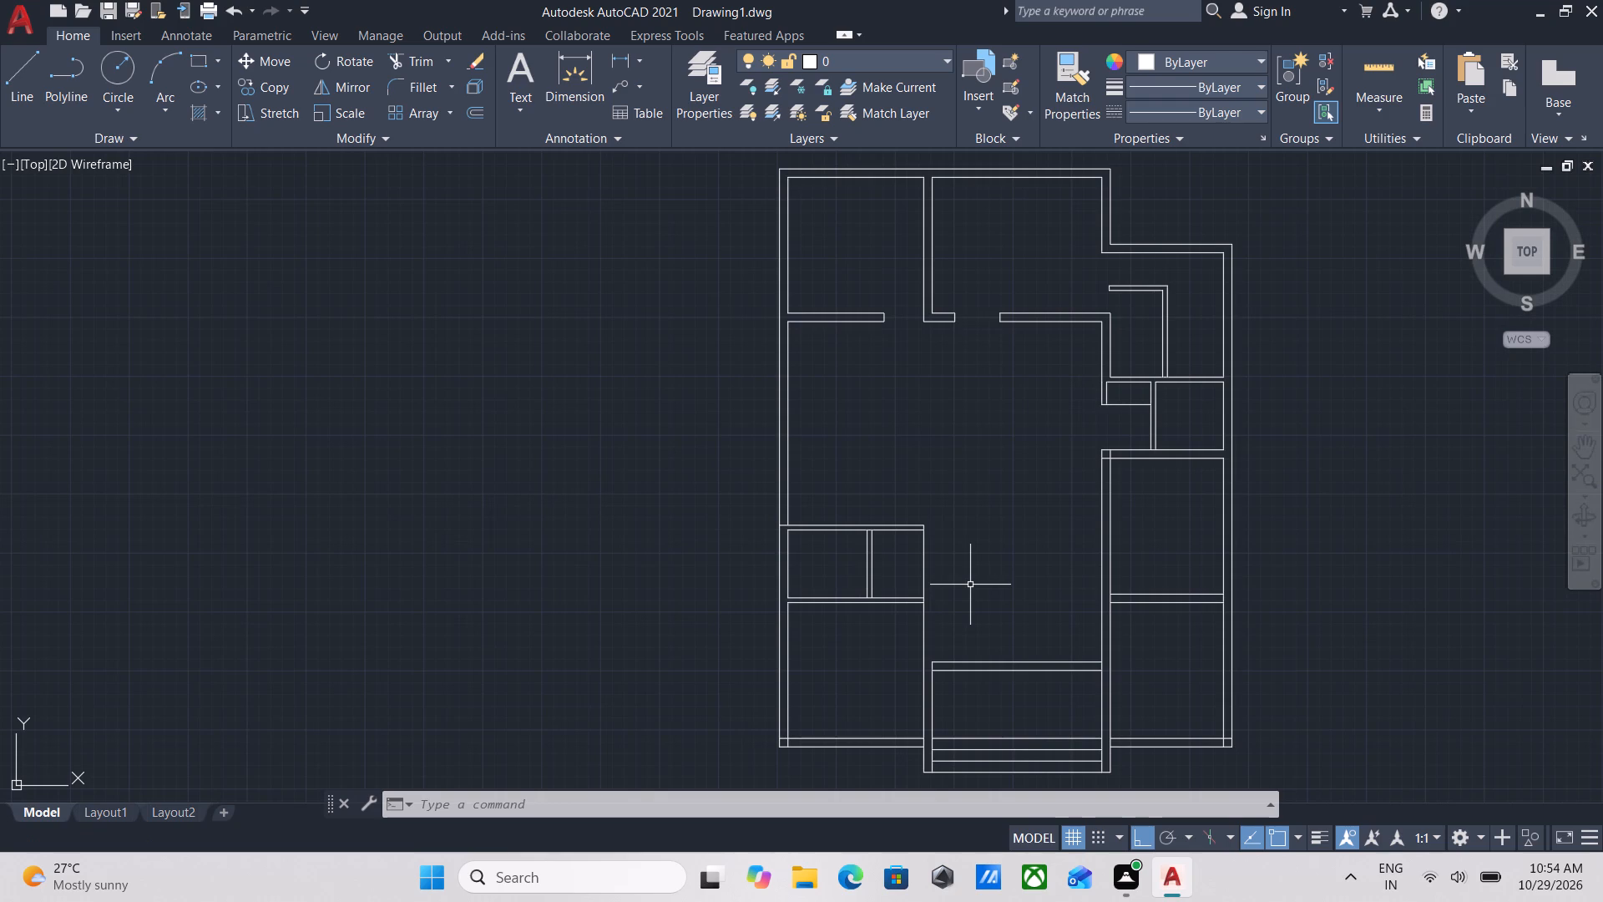
{"action": "key", "text": "ctrl+z"}
{"action": "scroll", "coordinate": [1023, 584], "scroll_direction": "down", "scroll_amount": 4}
{"action": "middle_click_drag", "start_coordinate": [1034, 671], "coordinate": [1037, 674]}
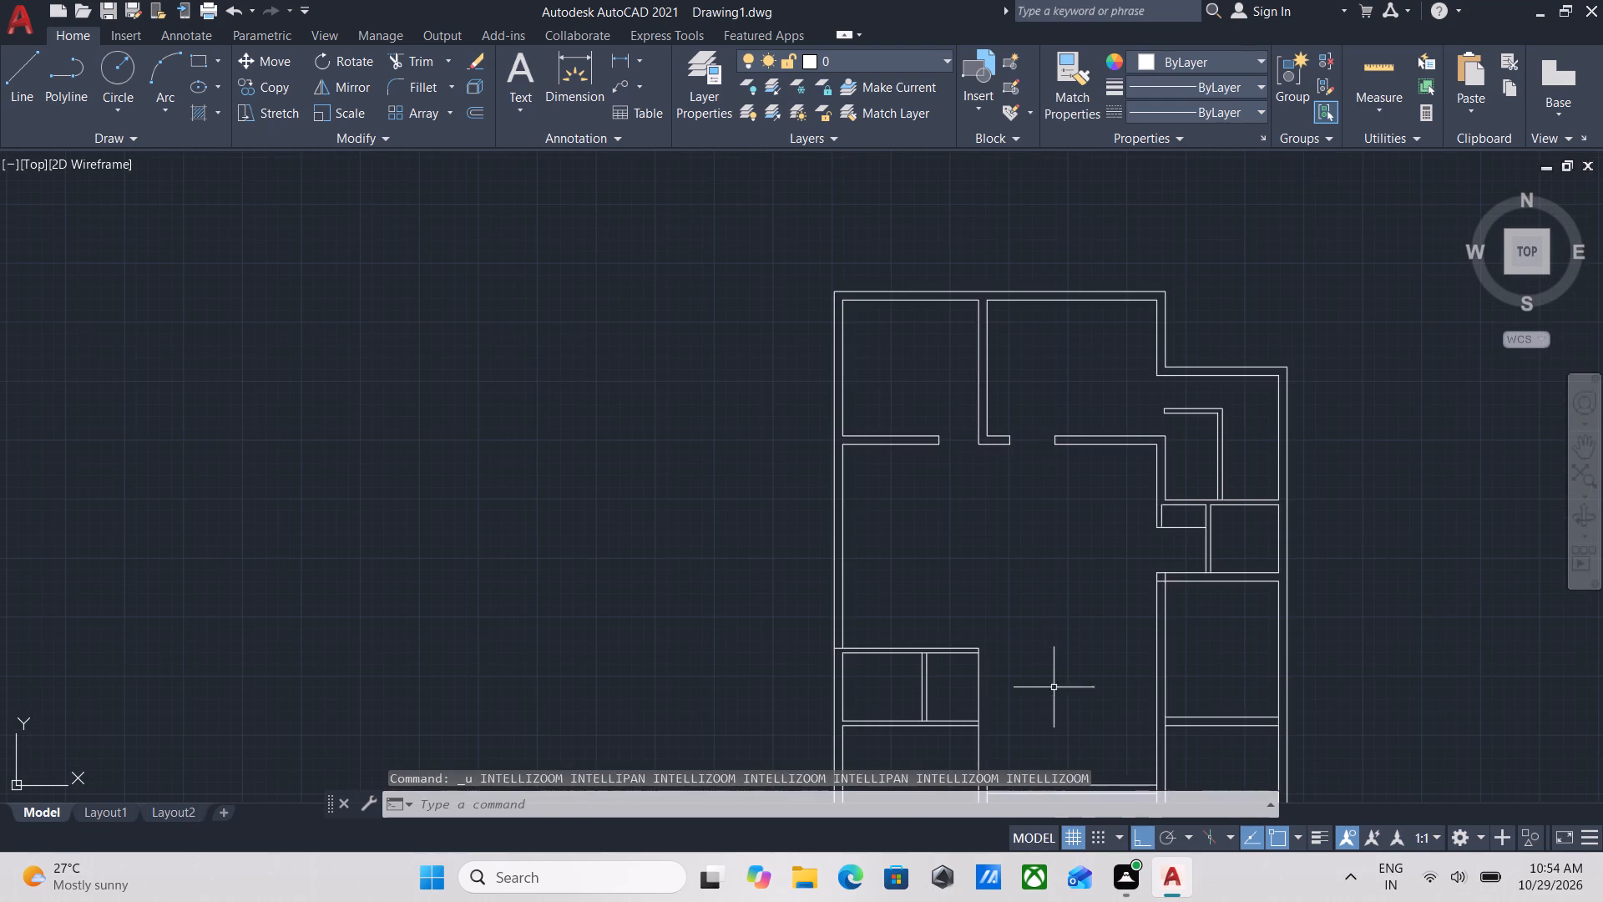
{"action": "middle_click_drag", "start_coordinate": [1037, 674], "coordinate": [961, 444]}
{"action": "scroll", "coordinate": [911, 621], "scroll_direction": "up", "scroll_amount": 2}
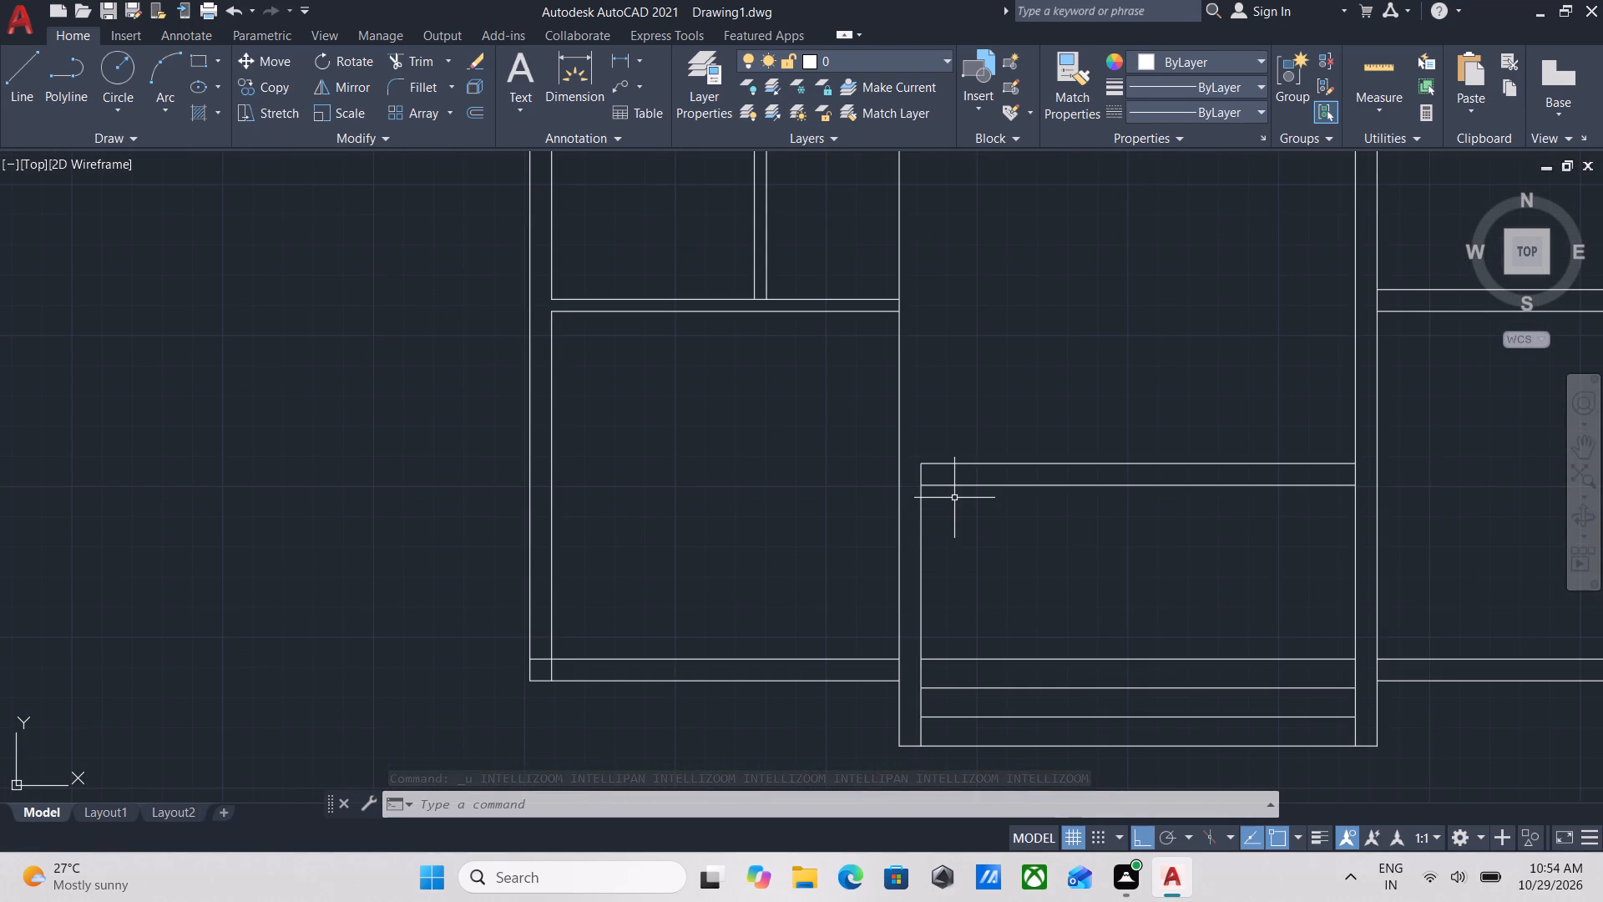
{"action": "scroll", "coordinate": [954, 493], "scroll_direction": "down", "scroll_amount": 1}
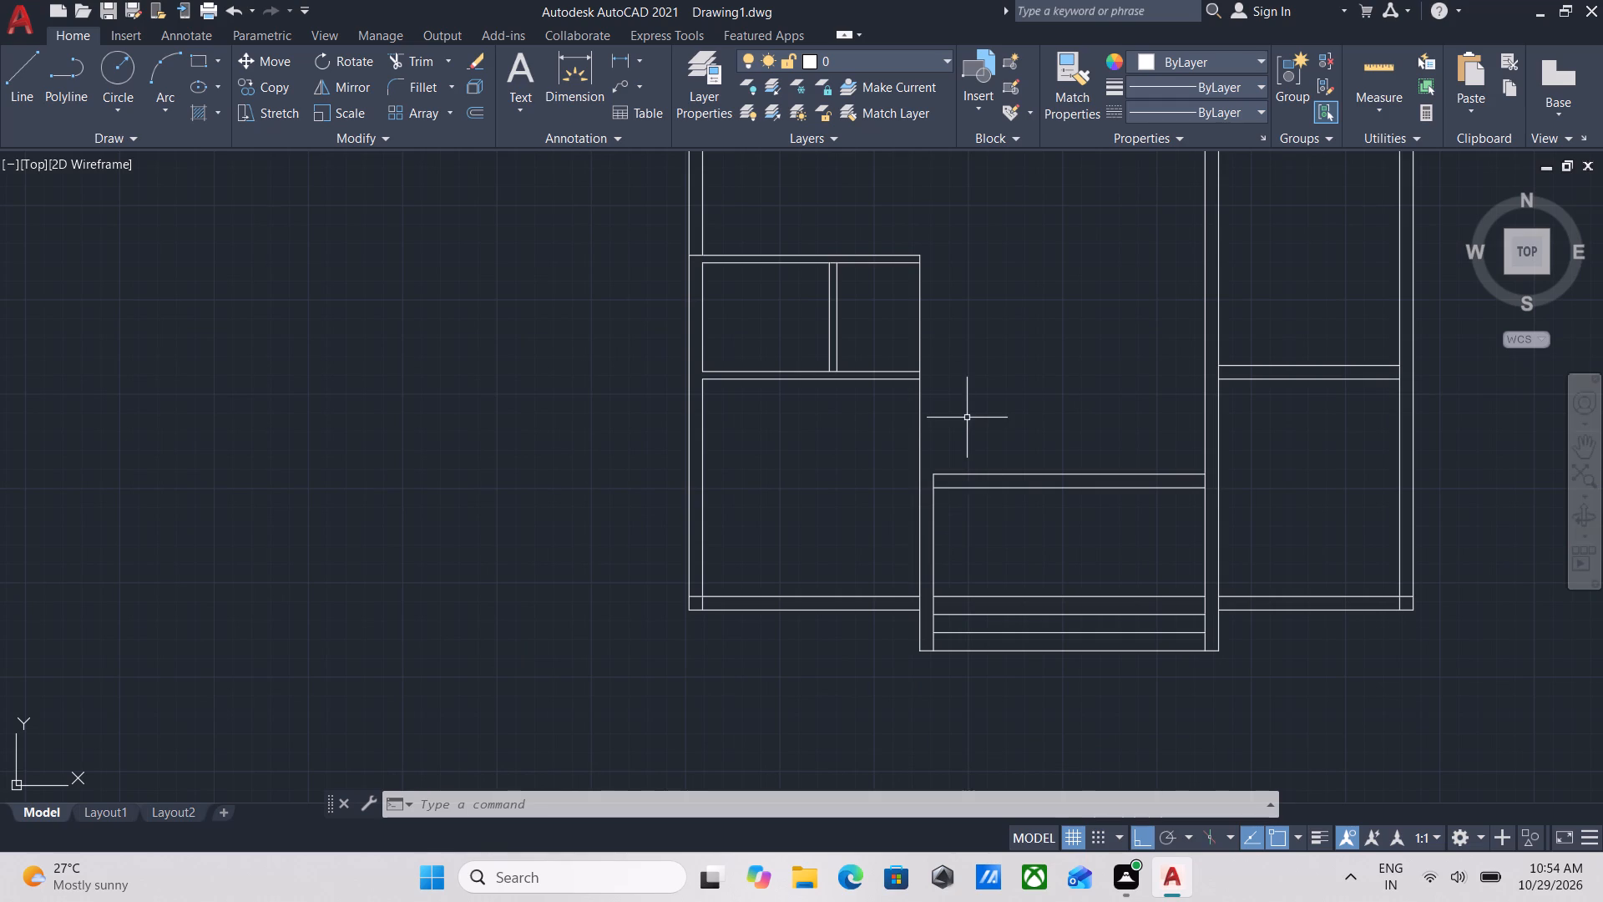
Draw a line 9" east from the northeast corner of the small southwest rooms, continuing south to the entrance cross wall's northwest corner.
{"action": "middle_click_drag", "start_coordinate": [964, 411], "coordinate": [965, 455]}
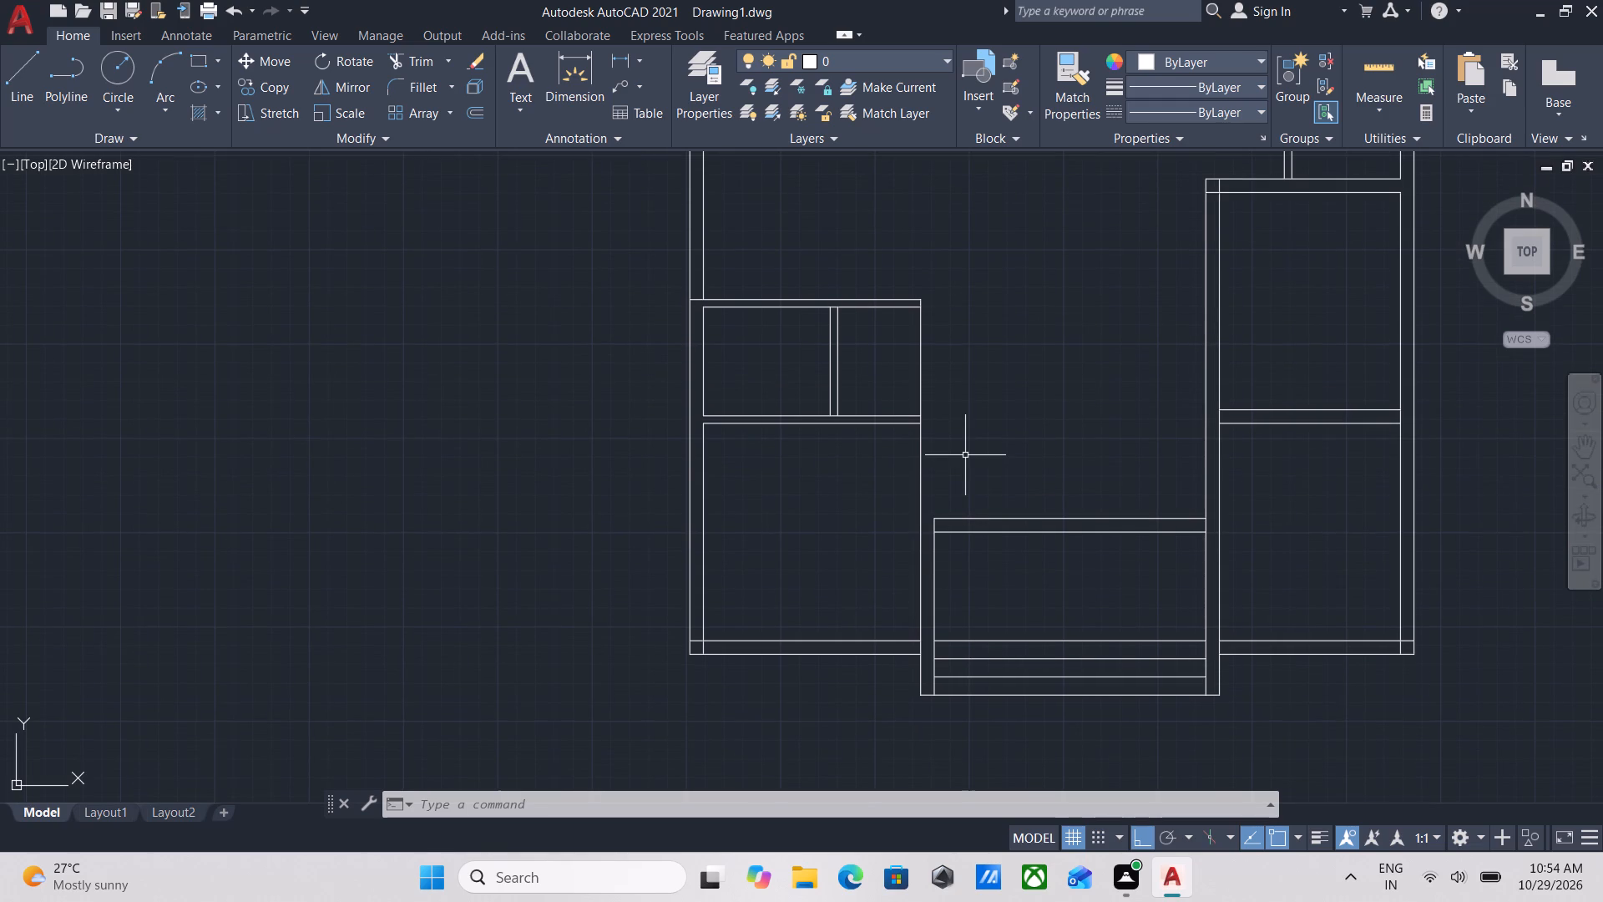
{"action": "key", "text": "l"}
{"action": "key", "text": "Return"}
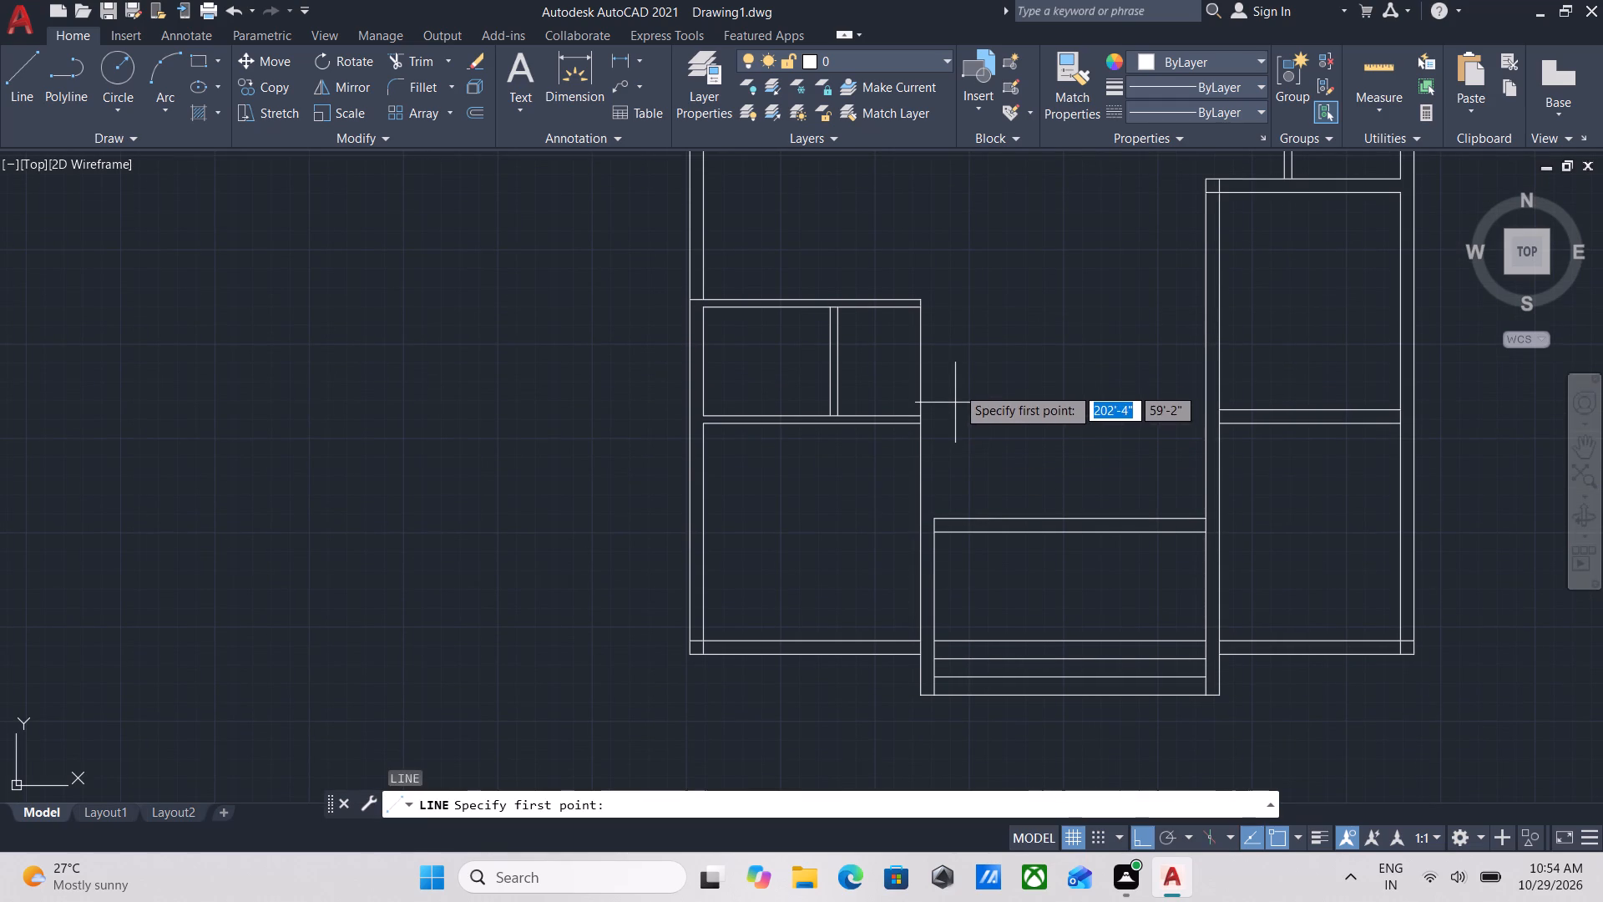
{"action": "scroll", "coordinate": [912, 314], "scroll_direction": "up", "scroll_amount": 2}
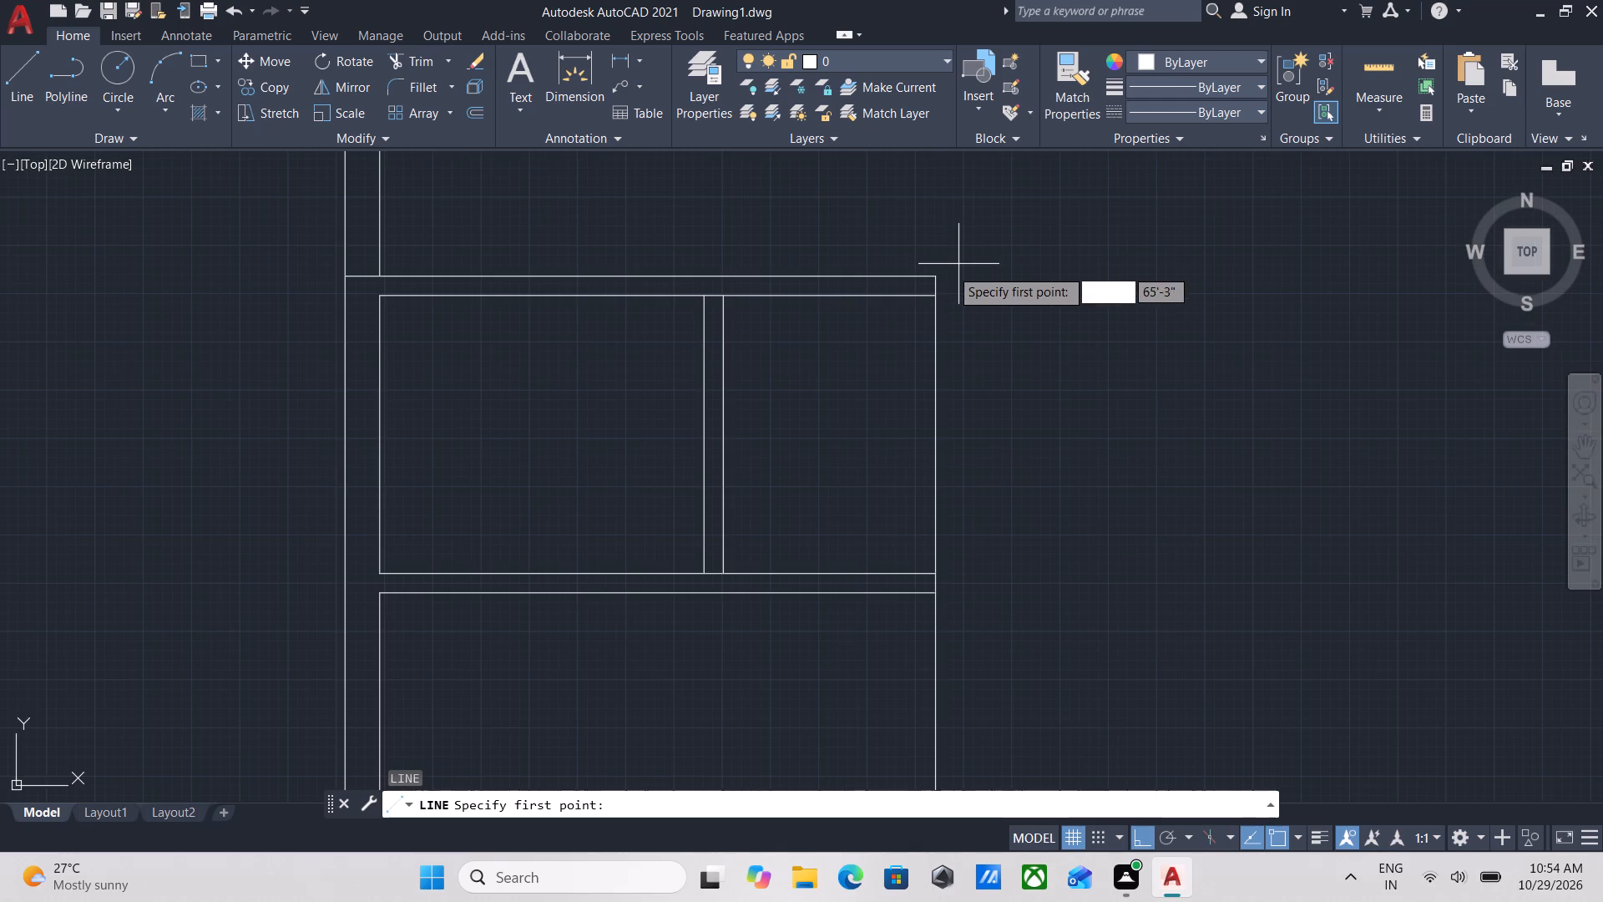
{"action": "left_click", "coordinate": [933, 272]}
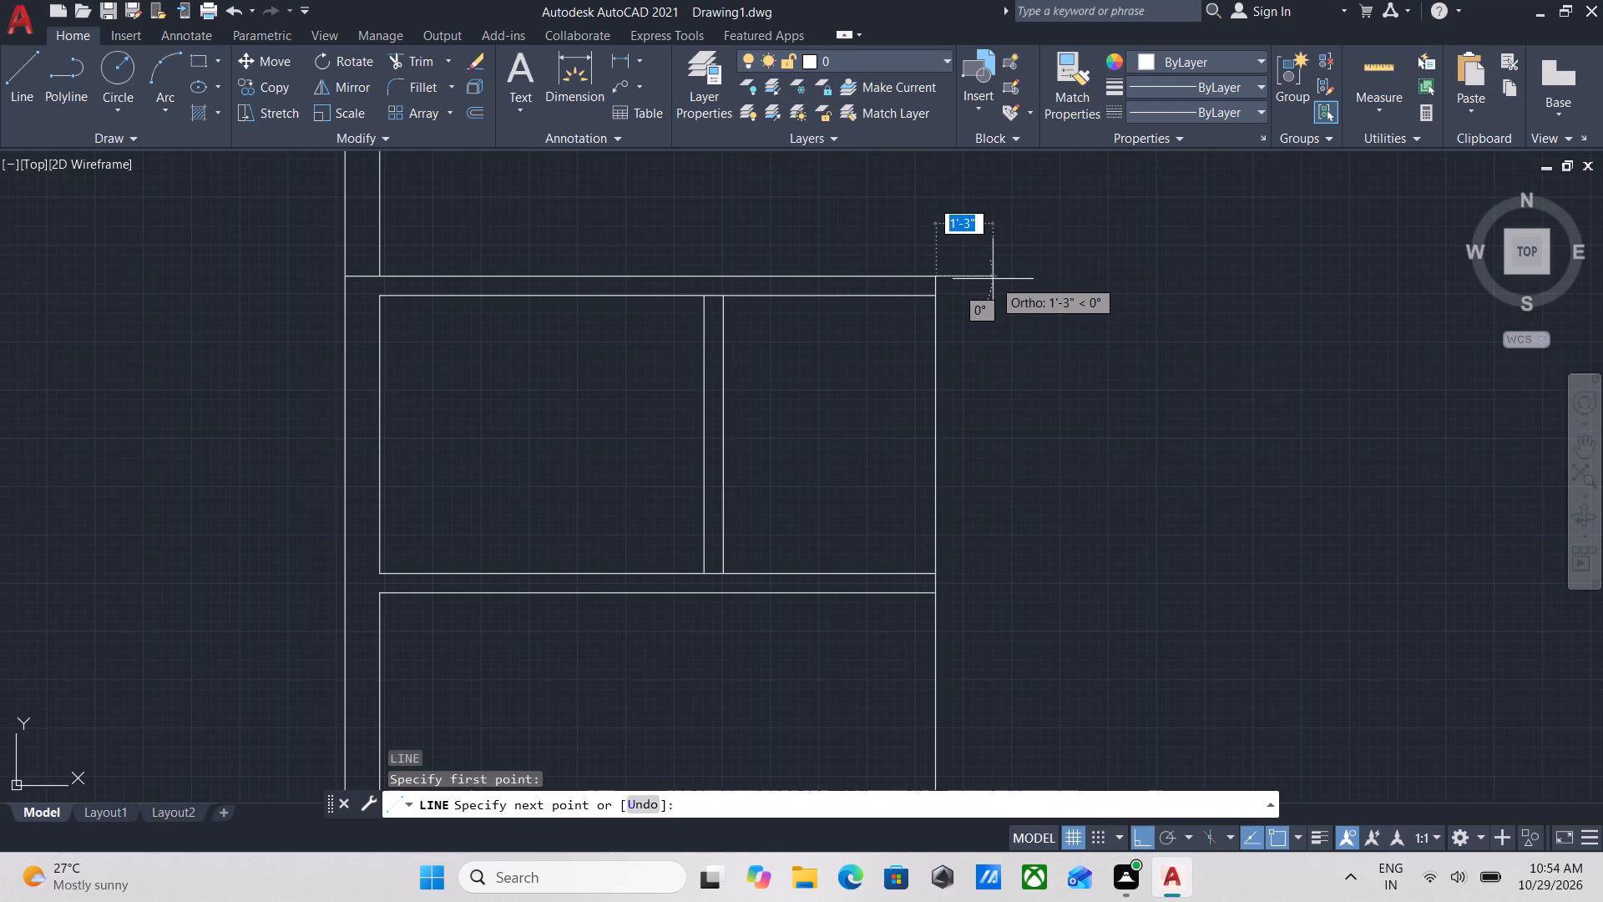
{"action": "key", "text": "9"}
{"action": "key", "text": "shift+quotedbl"}
{"action": "key", "text": "Return"}
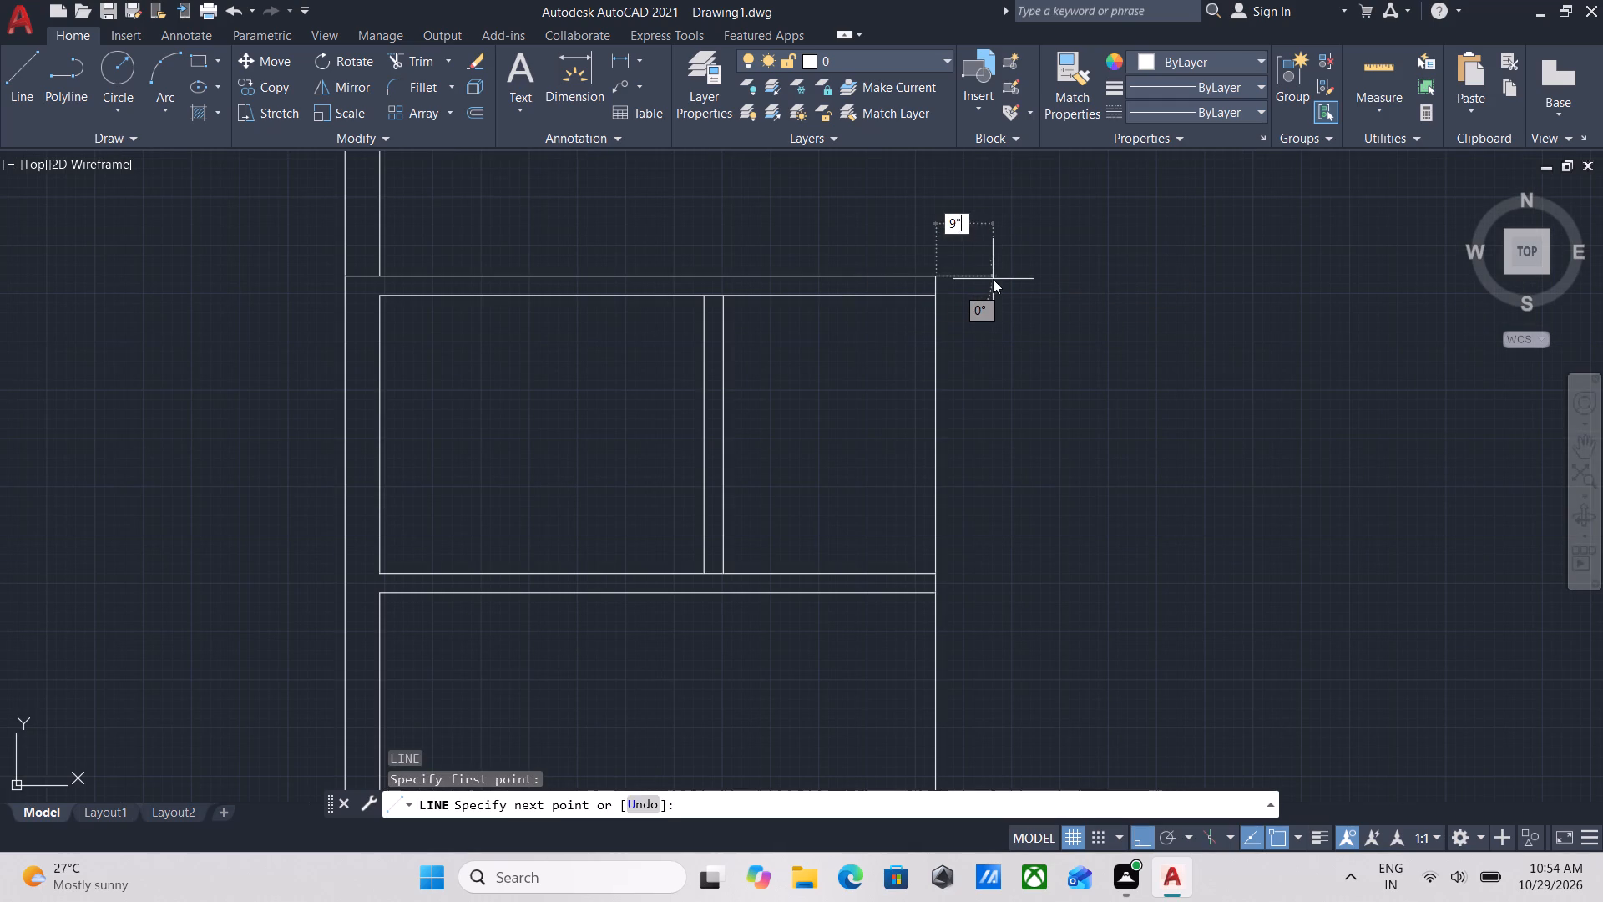
{"action": "scroll", "coordinate": [990, 521], "scroll_direction": "down", "scroll_amount": 2}
{"action": "middle_click_drag", "start_coordinate": [982, 474], "coordinate": [941, 214]}
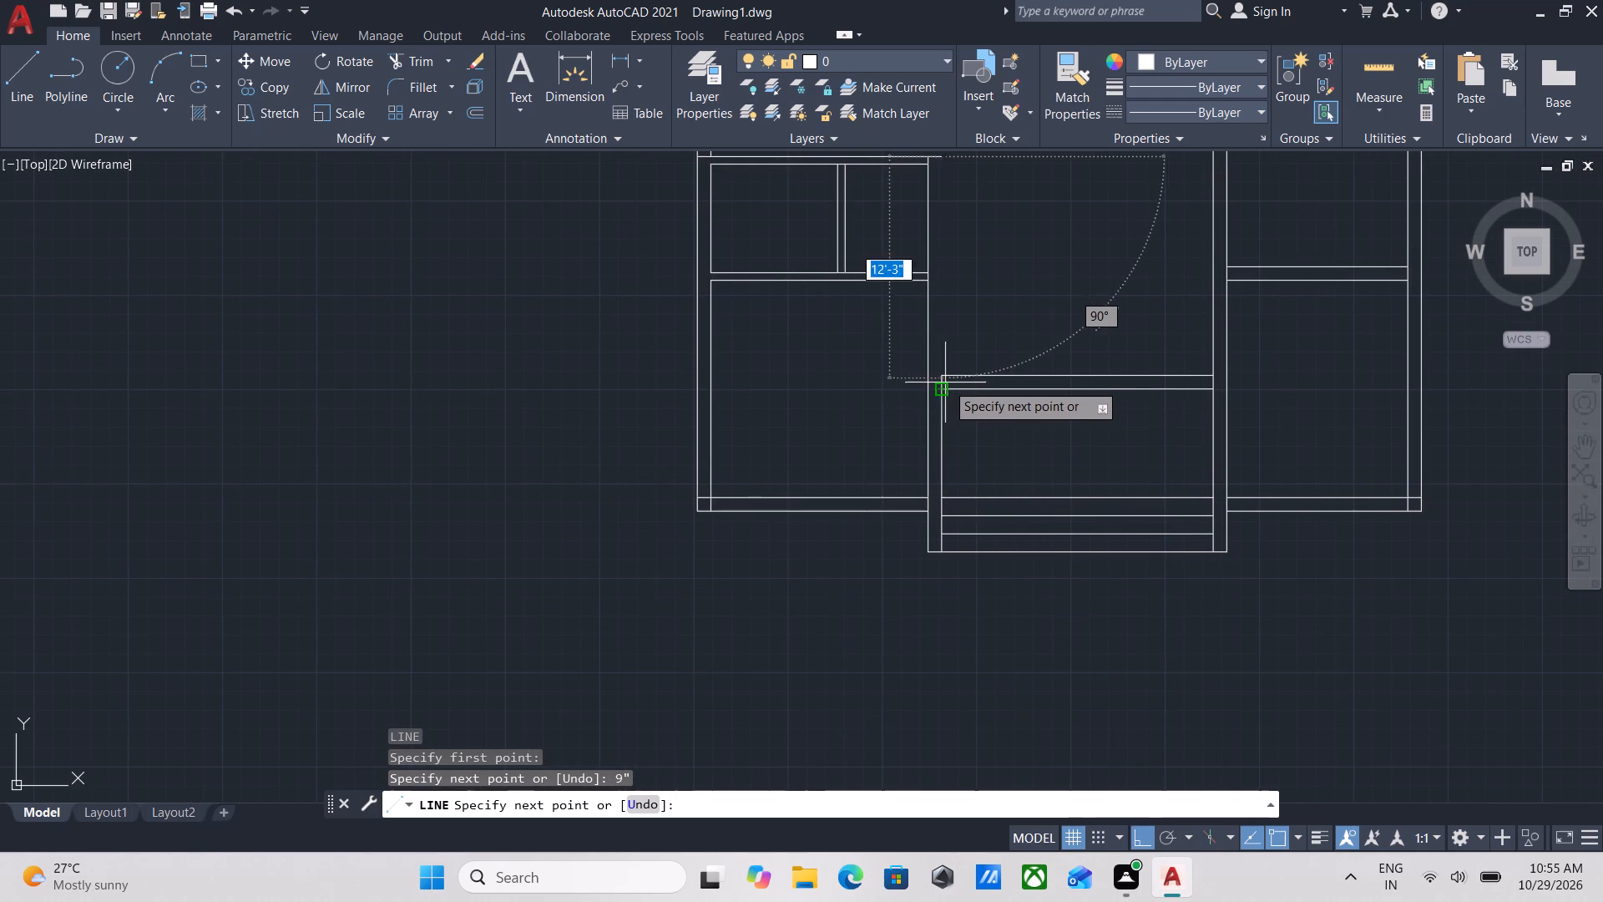
{"action": "left_click", "coordinate": [943, 375]}
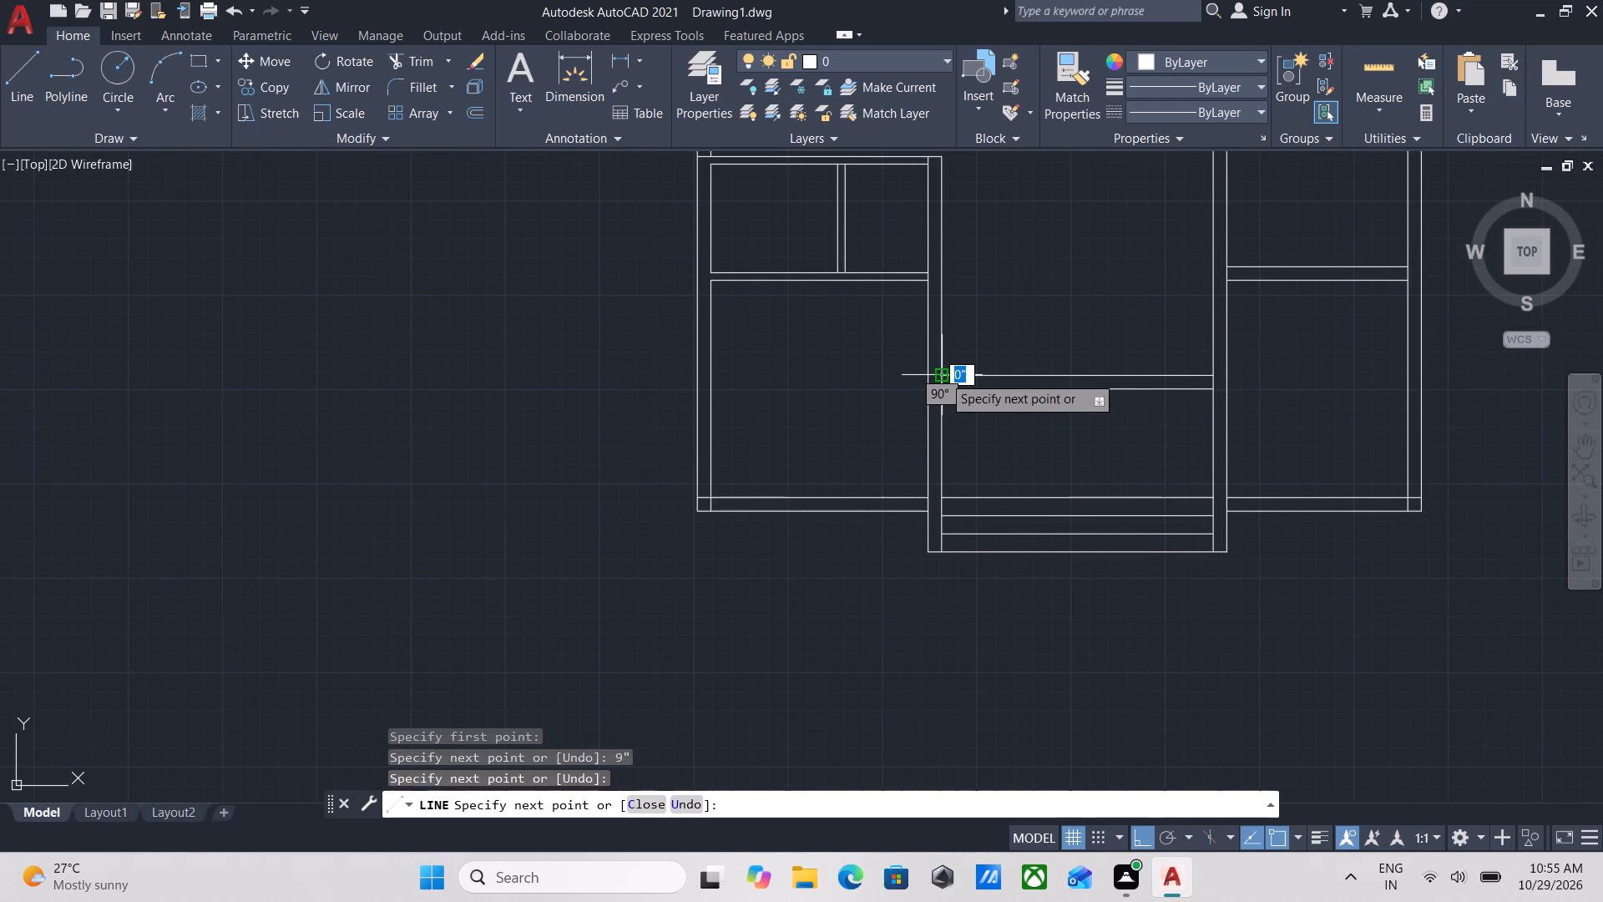
{"action": "key", "text": "Escape"}
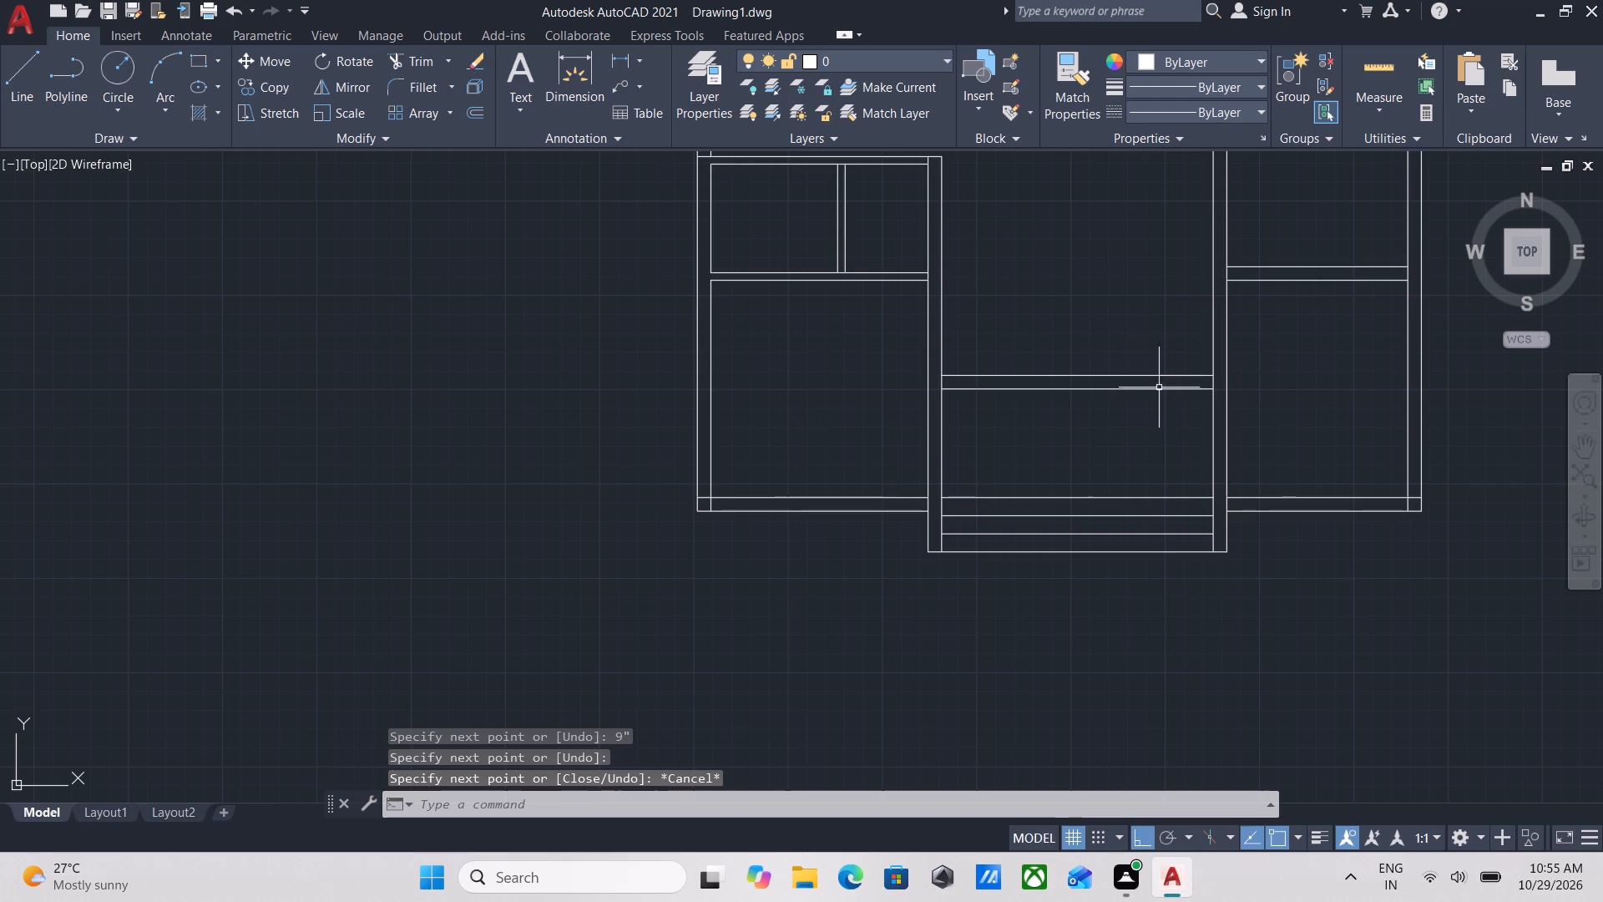
Trim the overlapping inner wall line ends at the southwest outer corner of the plan.
{"action": "scroll", "coordinate": [1089, 364], "scroll_direction": "down", "scroll_amount": 2}
{"action": "middle_click_drag", "start_coordinate": [994, 342], "coordinate": [1019, 425]}
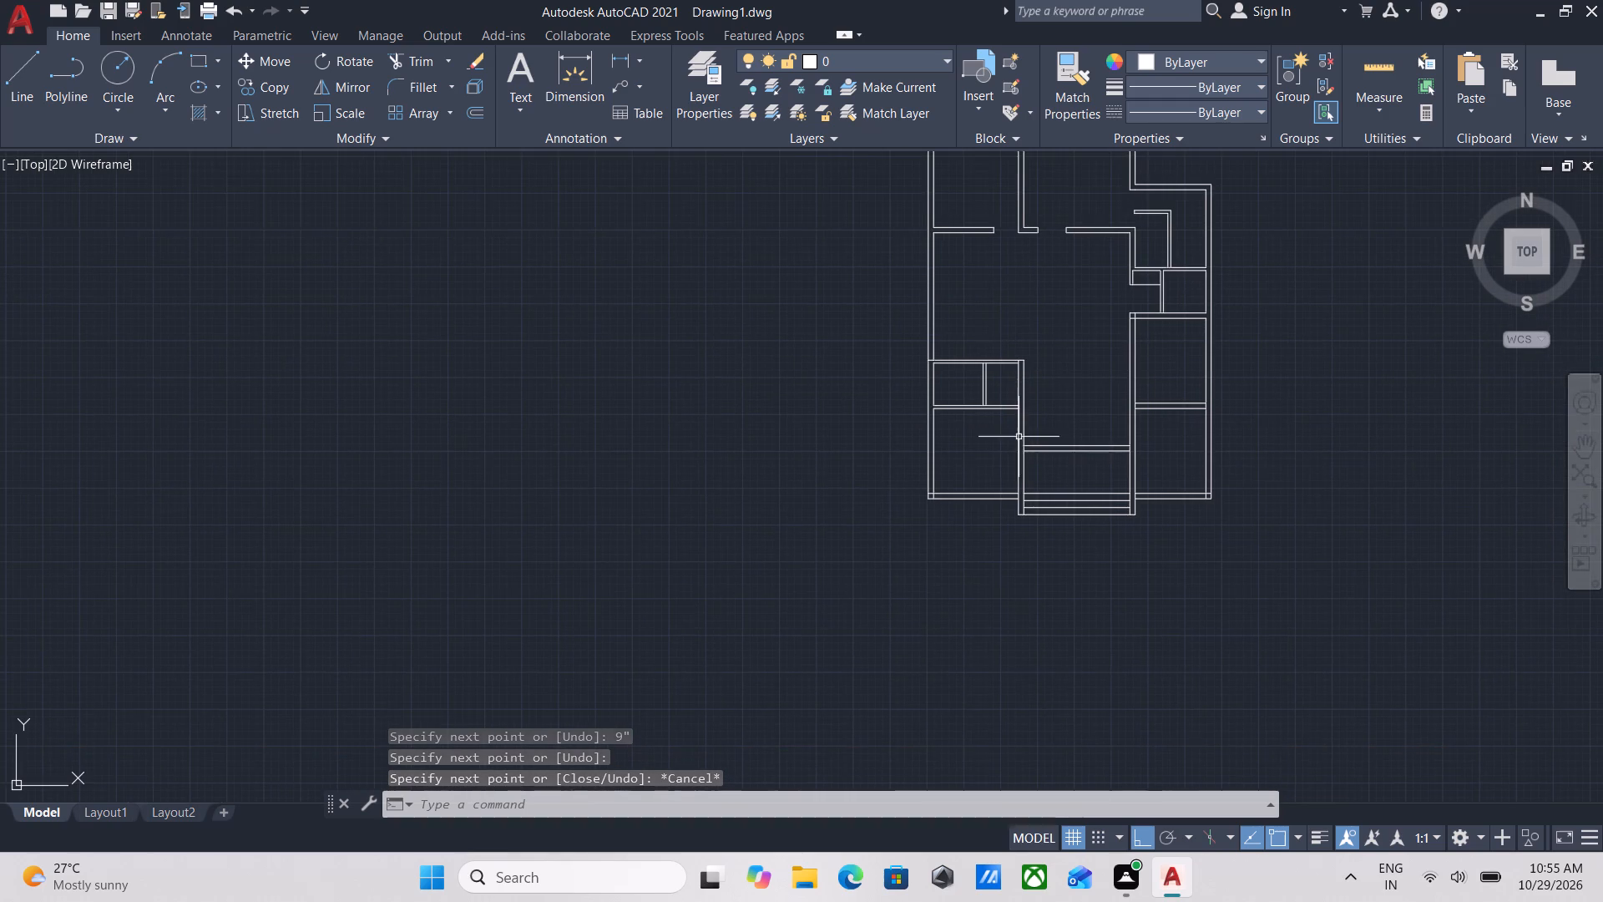
{"action": "scroll", "coordinate": [965, 546], "scroll_direction": "up", "scroll_amount": 1}
{"action": "middle_click_drag", "start_coordinate": [969, 504], "coordinate": [953, 545]}
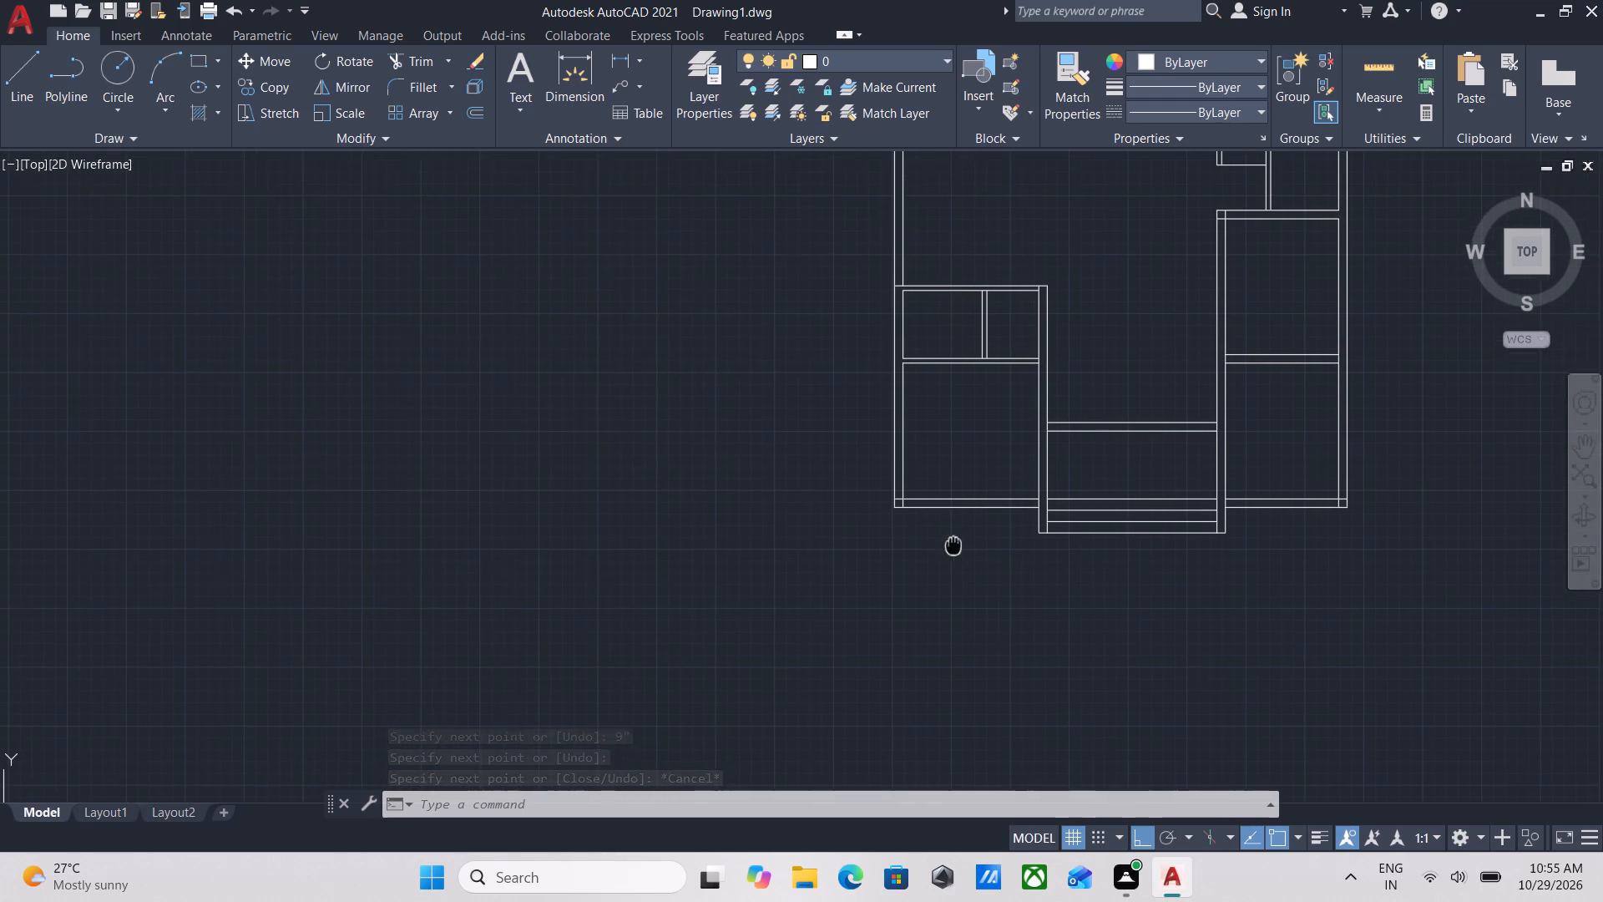
{"action": "scroll", "coordinate": [953, 545], "scroll_direction": "up", "scroll_amount": 3}
{"action": "type", "text": "tr"}
{"action": "key", "text": "Return"}
{"action": "scroll", "coordinate": [771, 410], "scroll_direction": "up", "scroll_amount": 1}
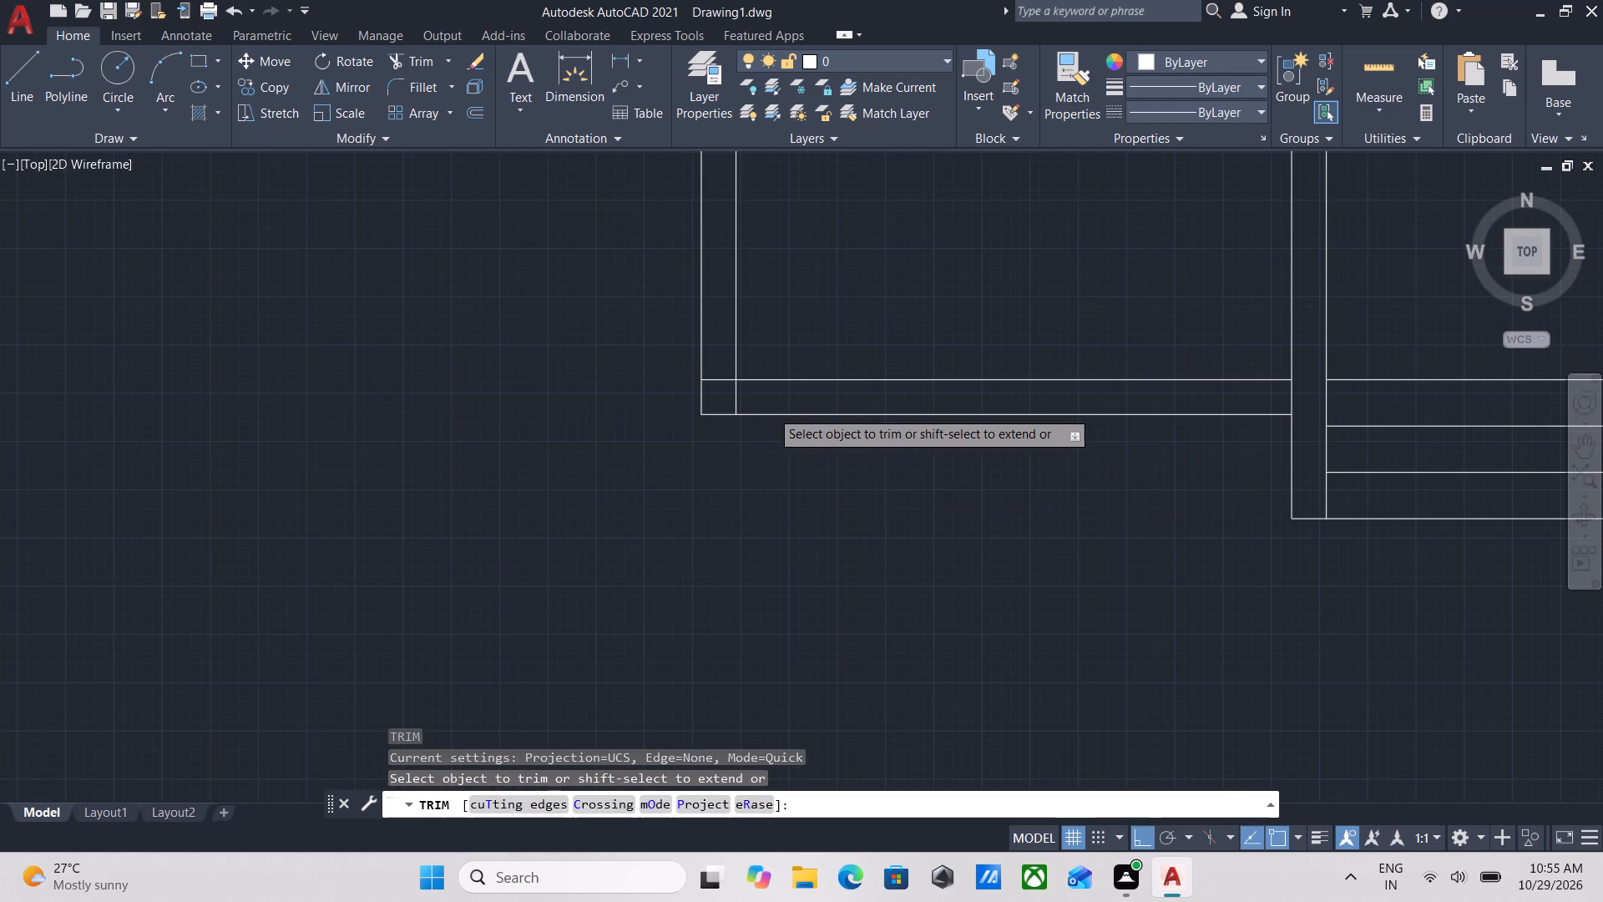
{"action": "scroll", "coordinate": [771, 410], "scroll_direction": "up", "scroll_amount": 2}
{"action": "left_click", "coordinate": [601, 238]}
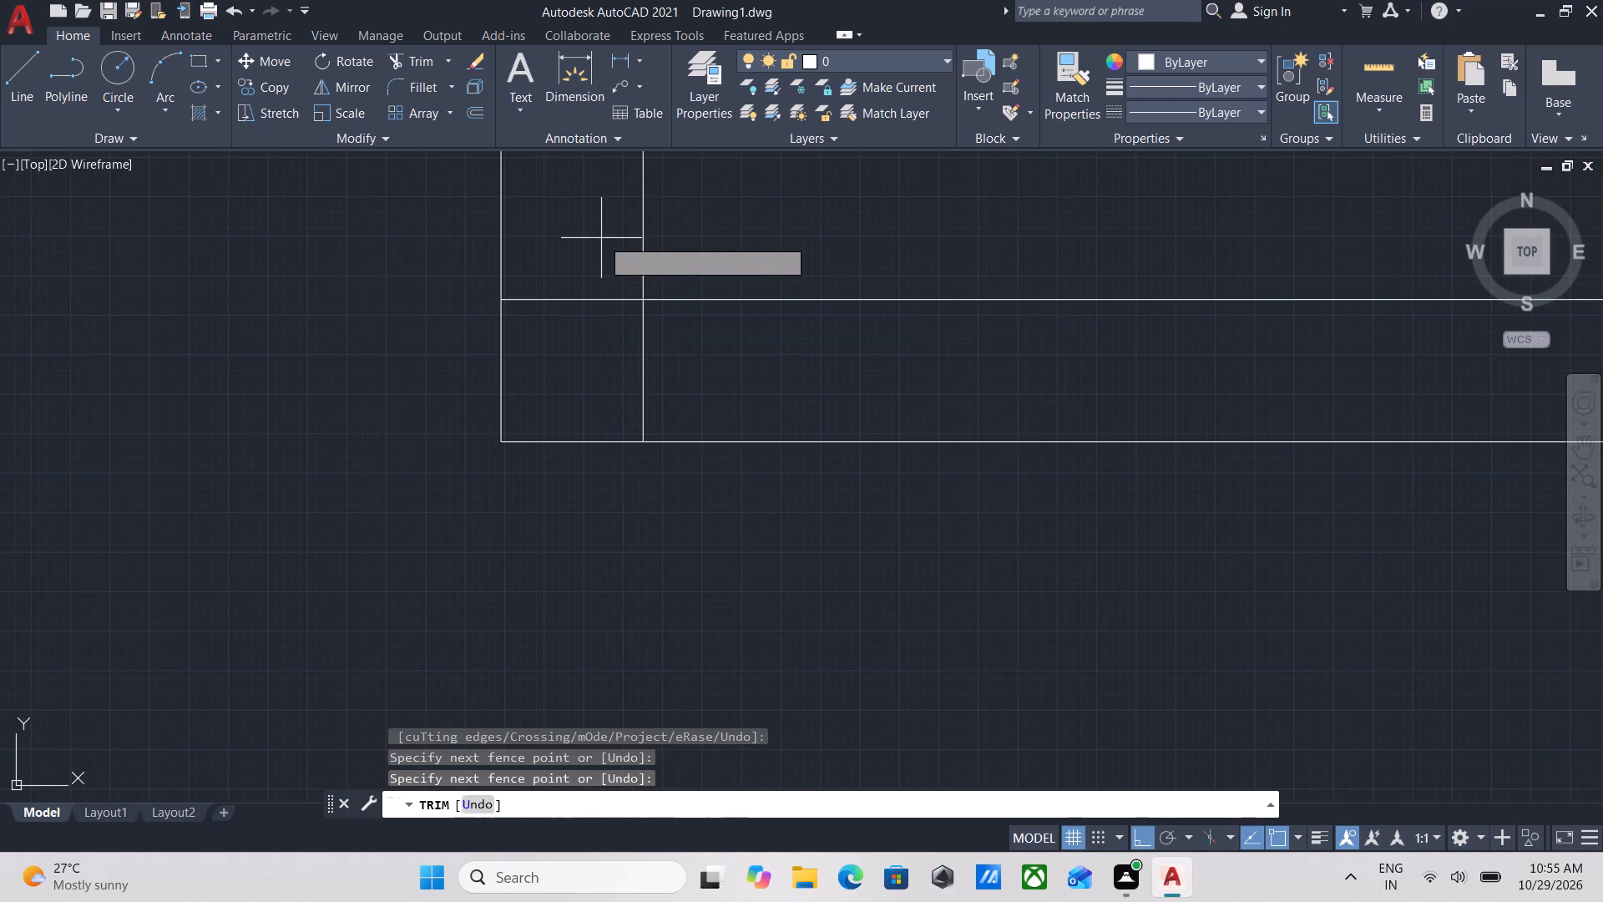
{"action": "left_click", "coordinate": [601, 363]}
{"action": "left_click", "coordinate": [759, 382]}
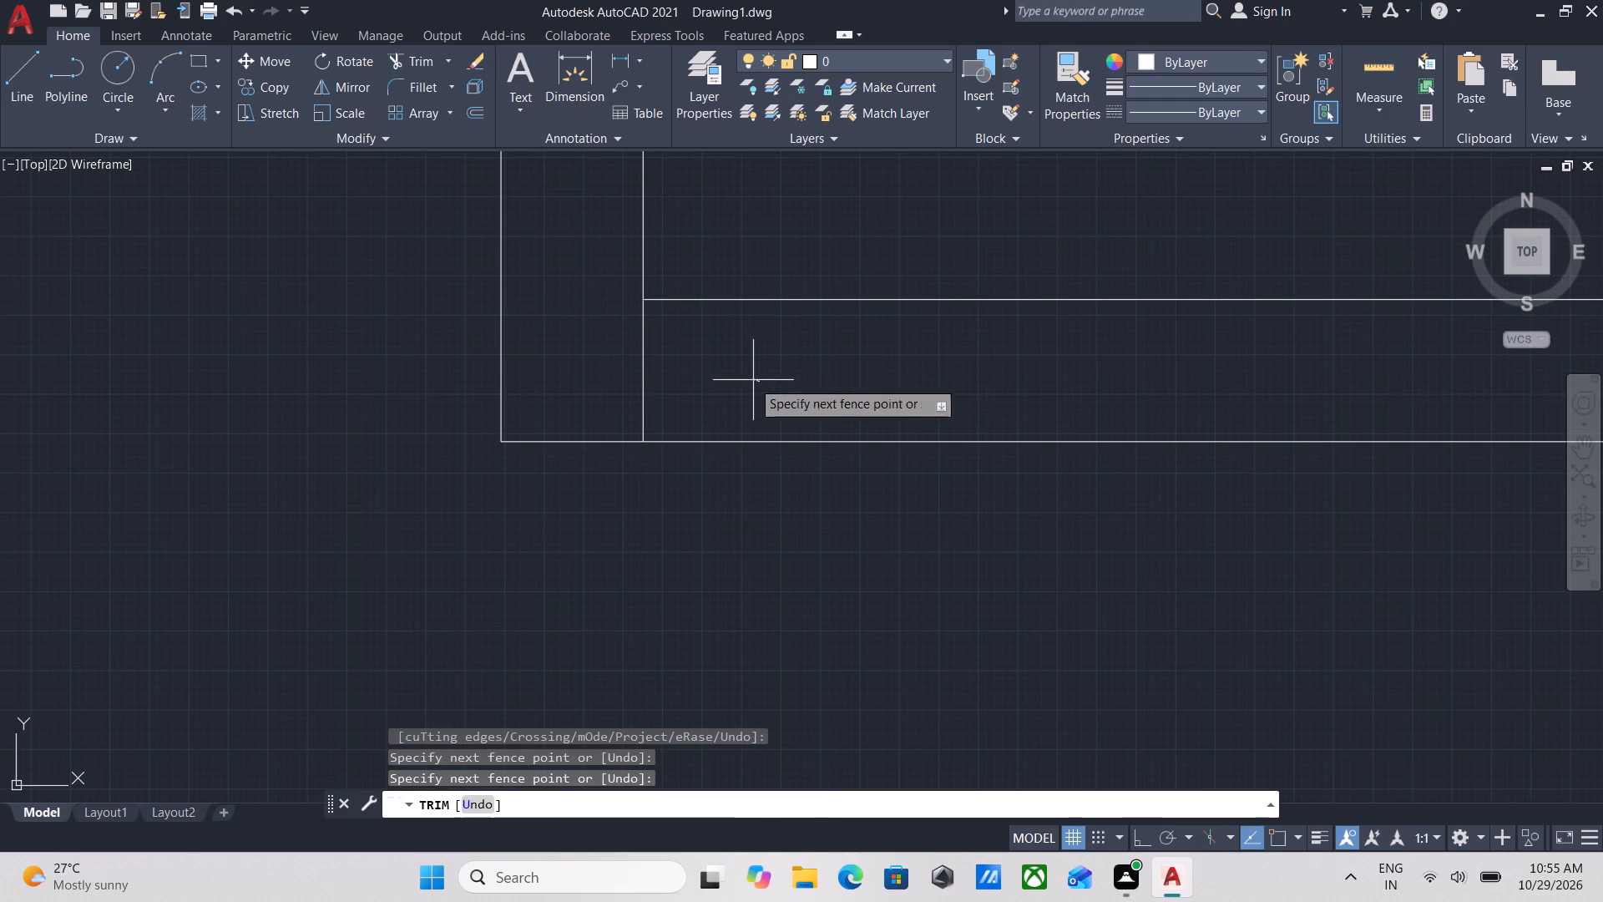
{"action": "left_click", "coordinate": [550, 356]}
{"action": "key", "text": "Escape"}
{"action": "scroll", "coordinate": [547, 355], "scroll_direction": "down", "scroll_amount": 4}
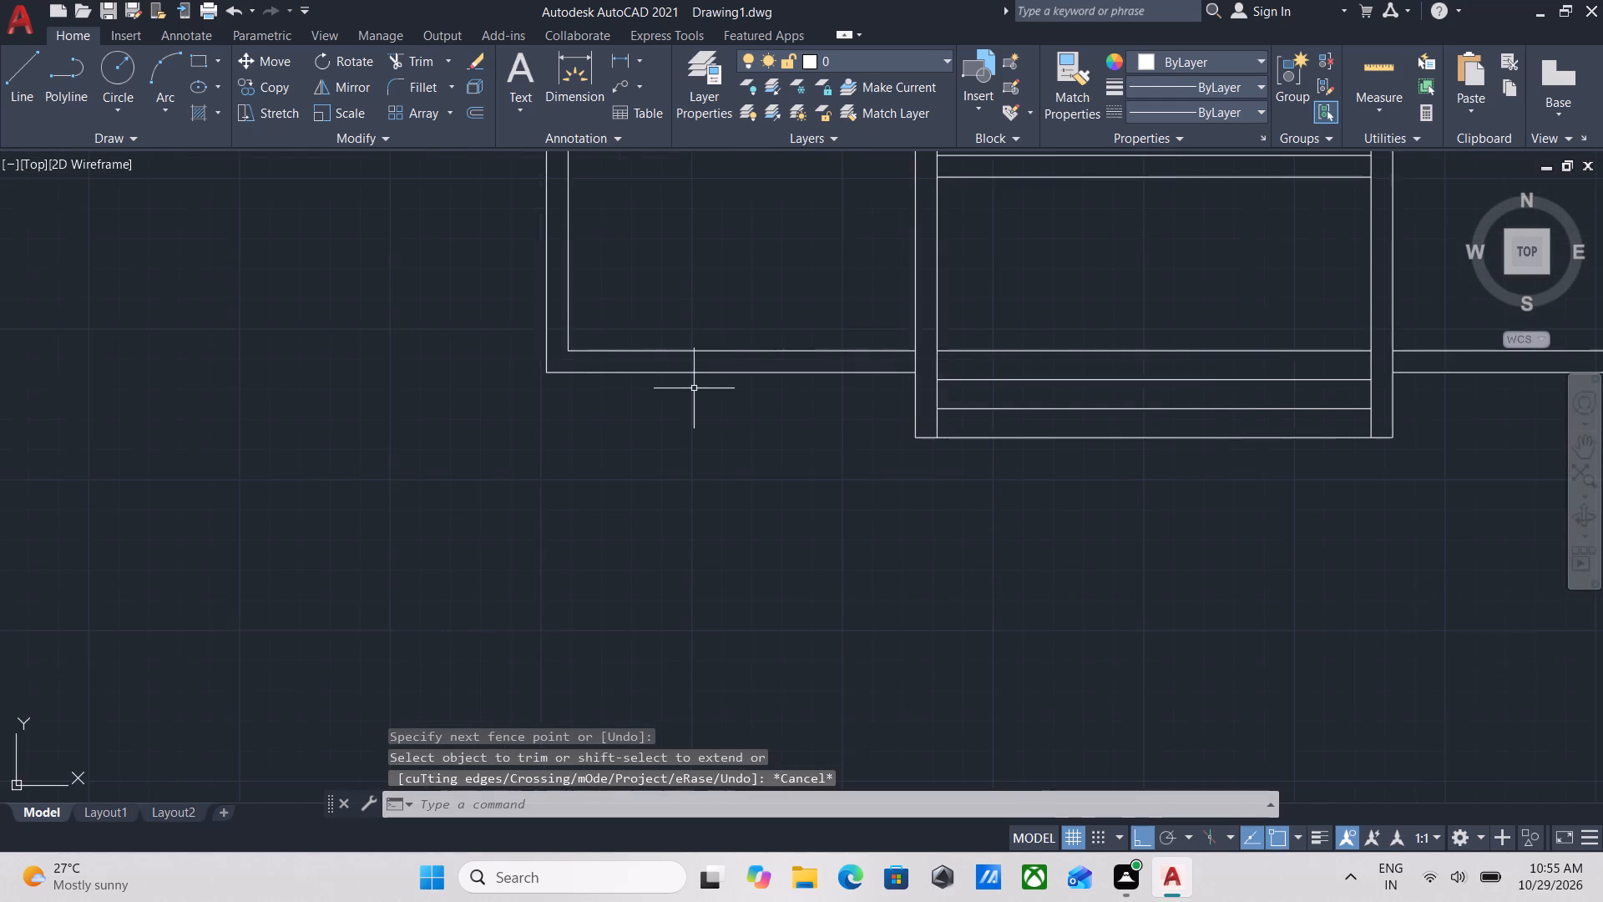
Trim the line across the junction of the southwest room's bottom wall and the entrance's west wall.
{"action": "scroll", "coordinate": [695, 387], "scroll_direction": "down", "scroll_amount": 2}
{"action": "middle_click_drag", "start_coordinate": [701, 388], "coordinate": [747, 573]}
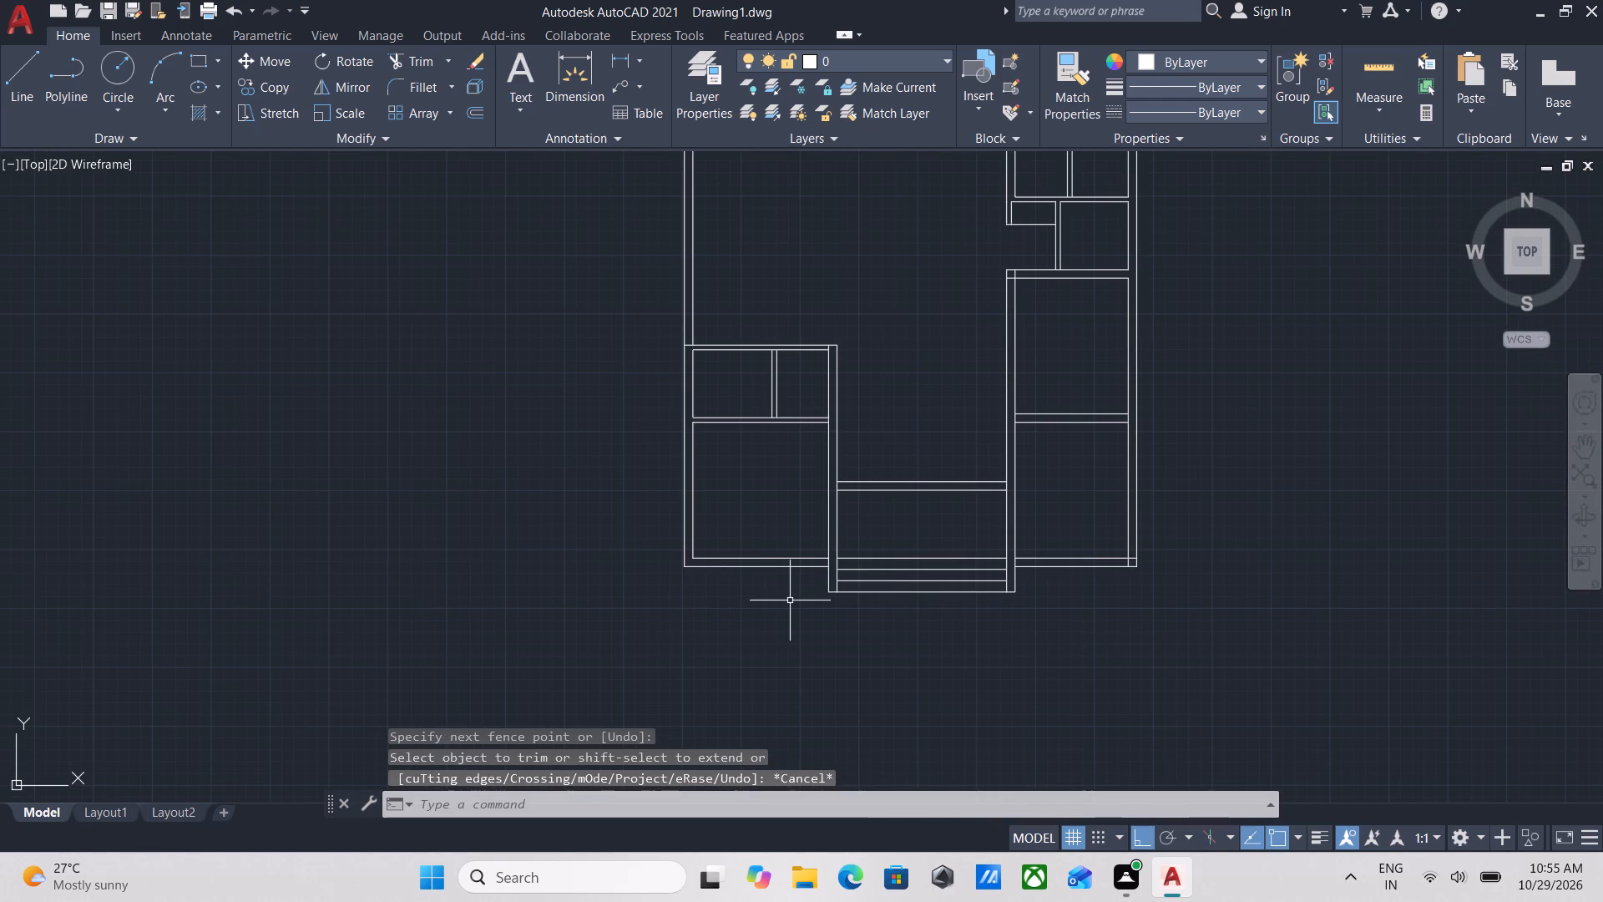
{"action": "scroll", "coordinate": [863, 558], "scroll_direction": "up", "scroll_amount": 2}
{"action": "scroll", "coordinate": [735, 605], "scroll_direction": "up", "scroll_amount": 3}
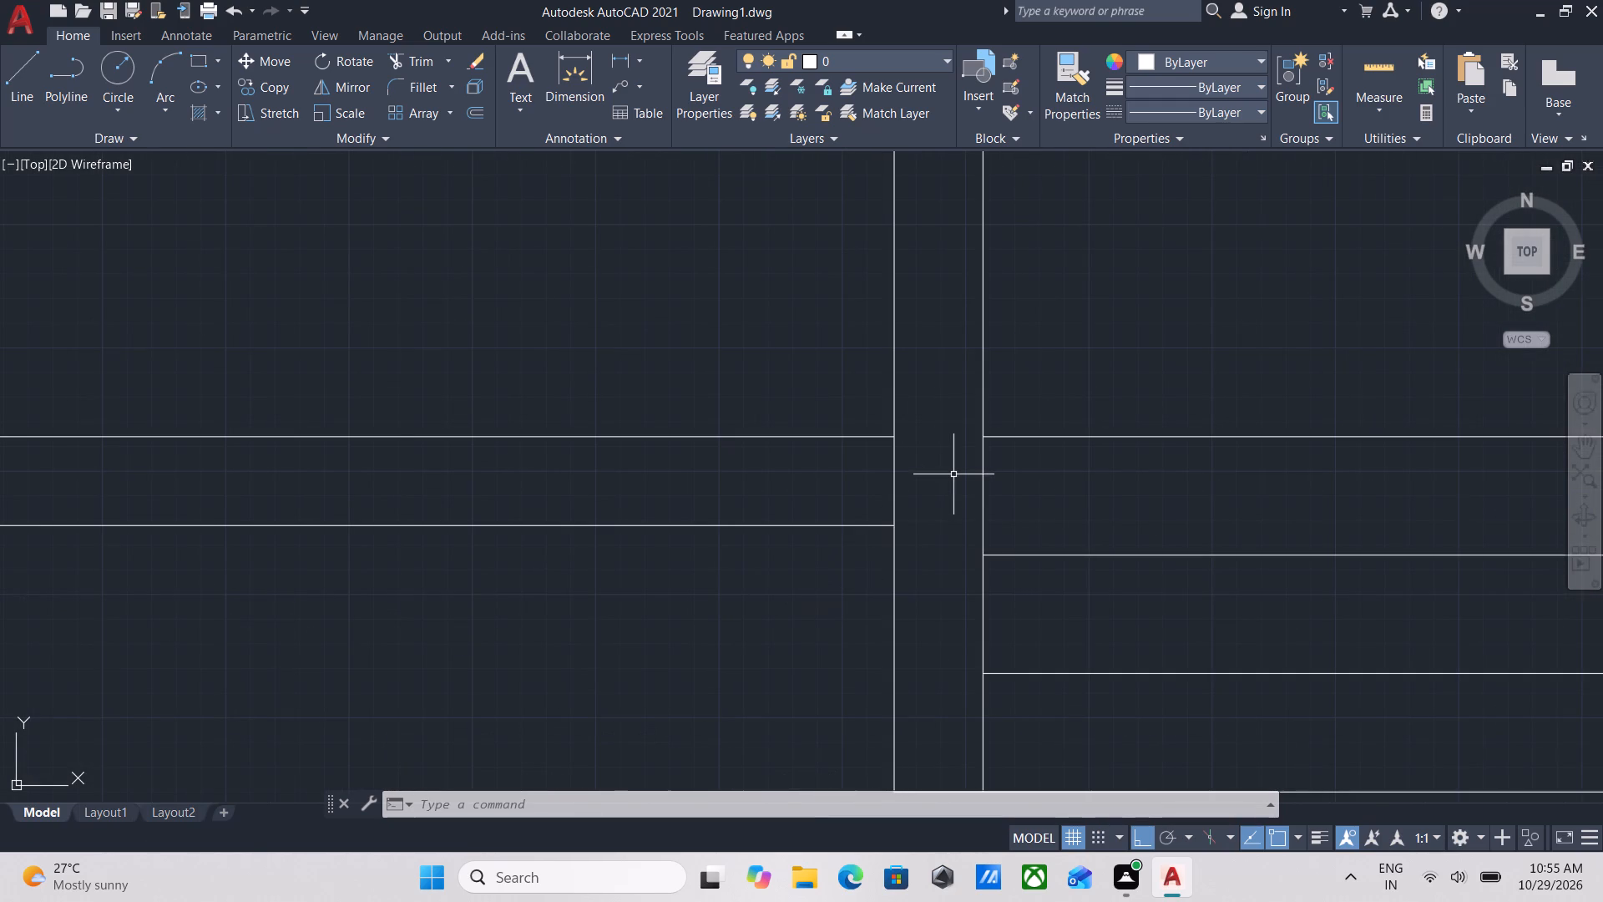
{"action": "type", "text": "tr"}
{"action": "key", "text": "Return"}
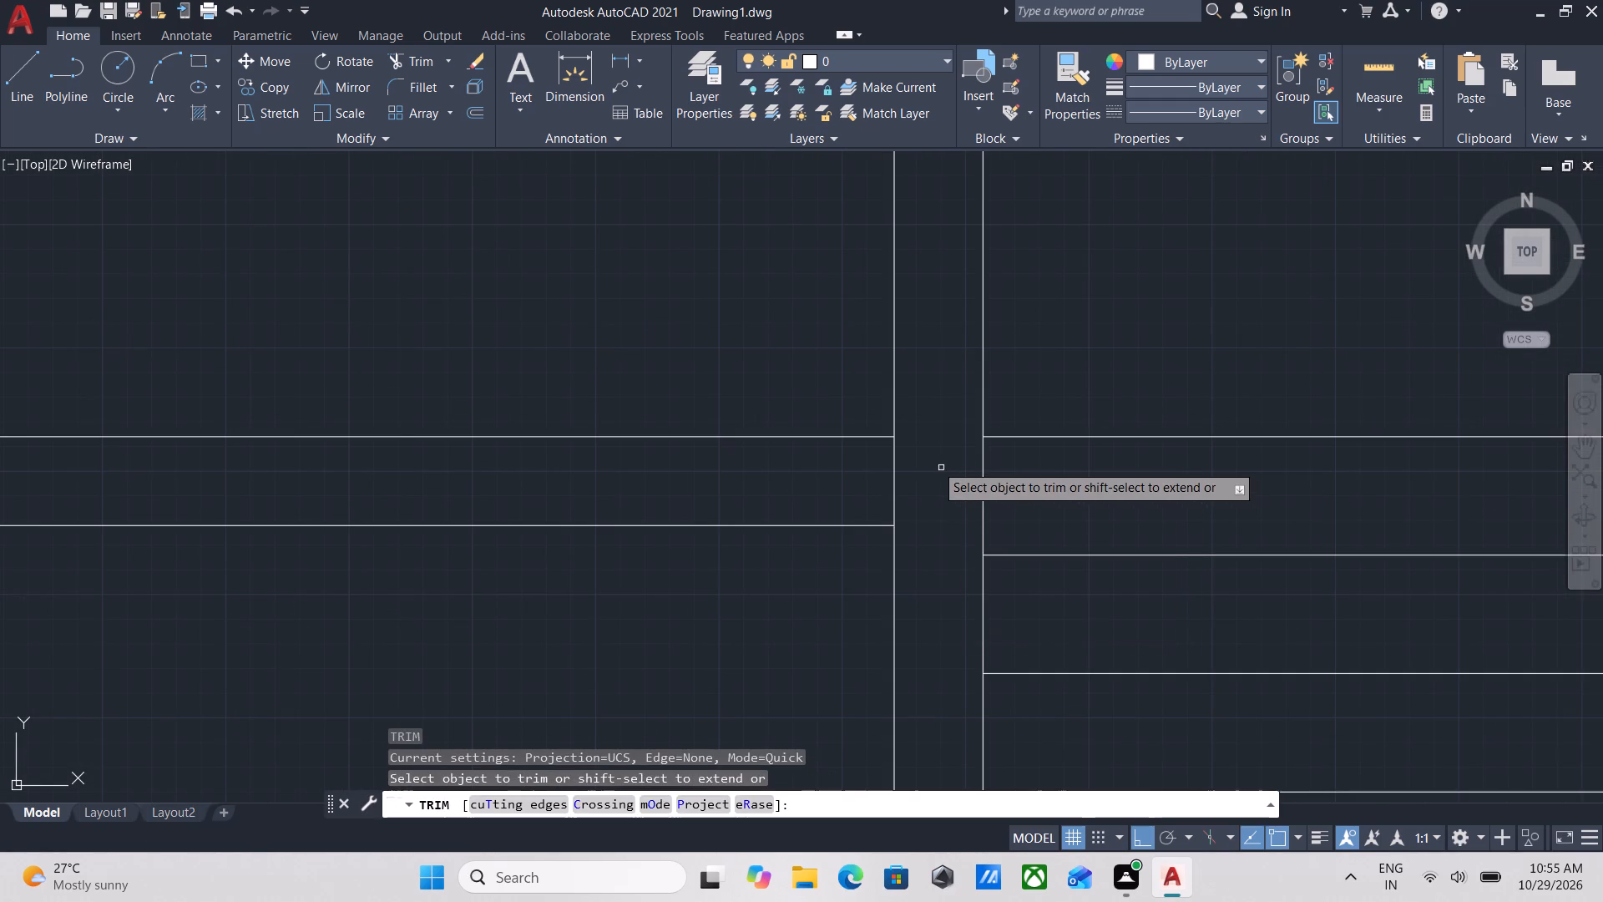
{"action": "left_click", "coordinate": [906, 458]}
{"action": "left_click", "coordinate": [851, 475]}
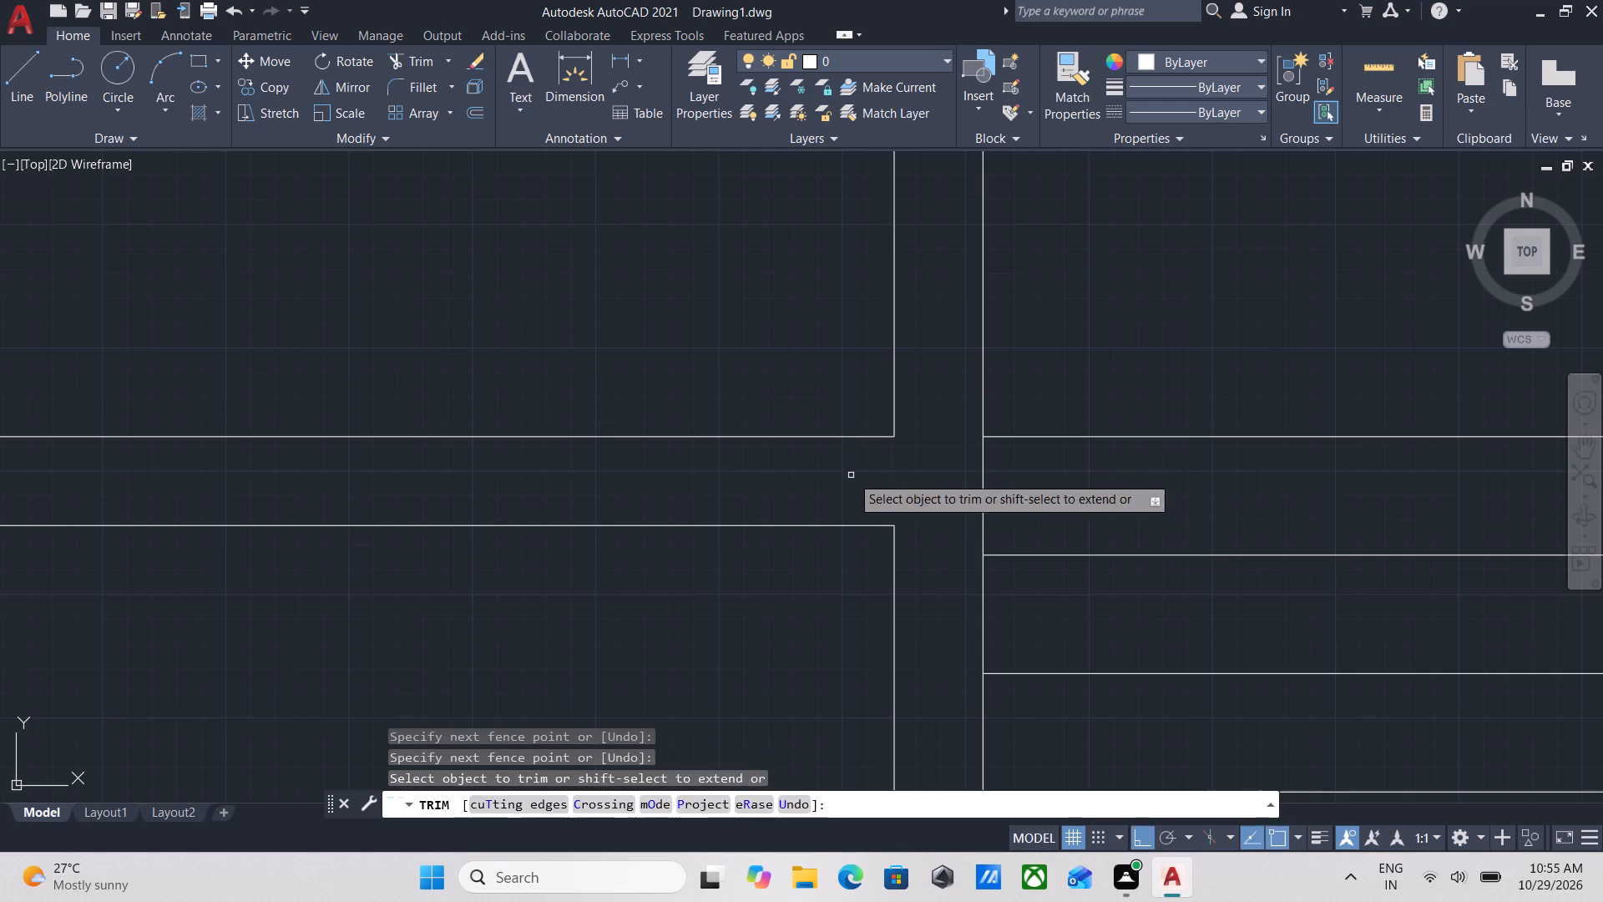
{"action": "key", "text": "Escape"}
Trim the line across the junction of the southeast room's bottom wall and the entrance's east wall.
{"action": "scroll", "coordinate": [851, 475], "scroll_direction": "down", "scroll_amount": 4}
{"action": "scroll", "coordinate": [918, 441], "scroll_direction": "down", "scroll_amount": 1}
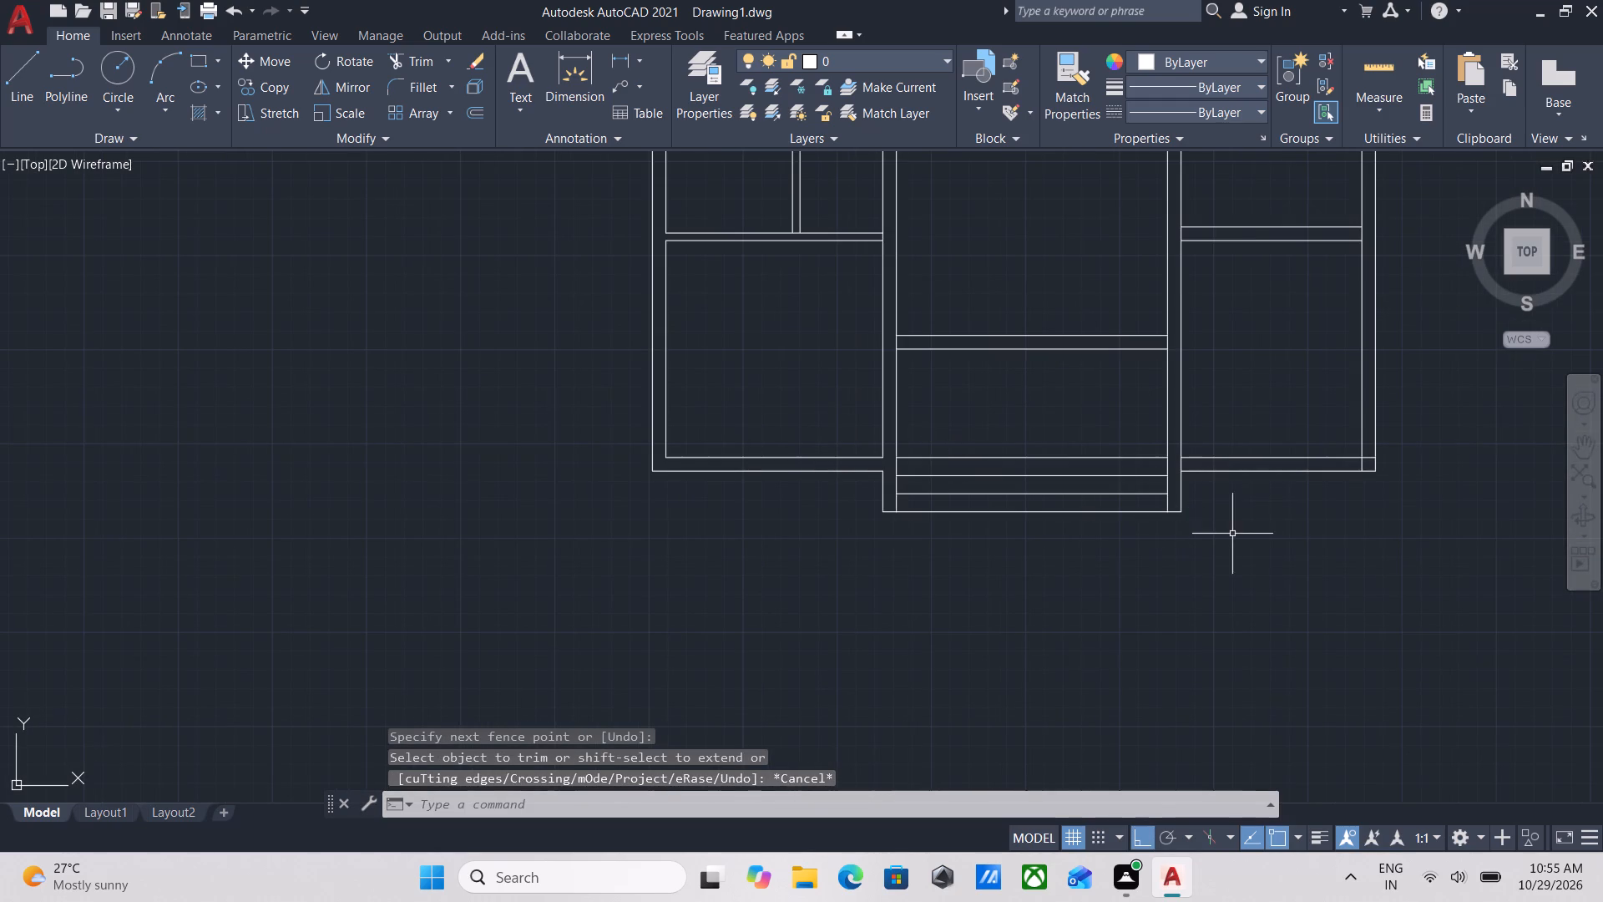
{"action": "scroll", "coordinate": [1241, 508], "scroll_direction": "up", "scroll_amount": 2}
{"action": "middle_click_drag", "start_coordinate": [1229, 502], "coordinate": [1236, 599]}
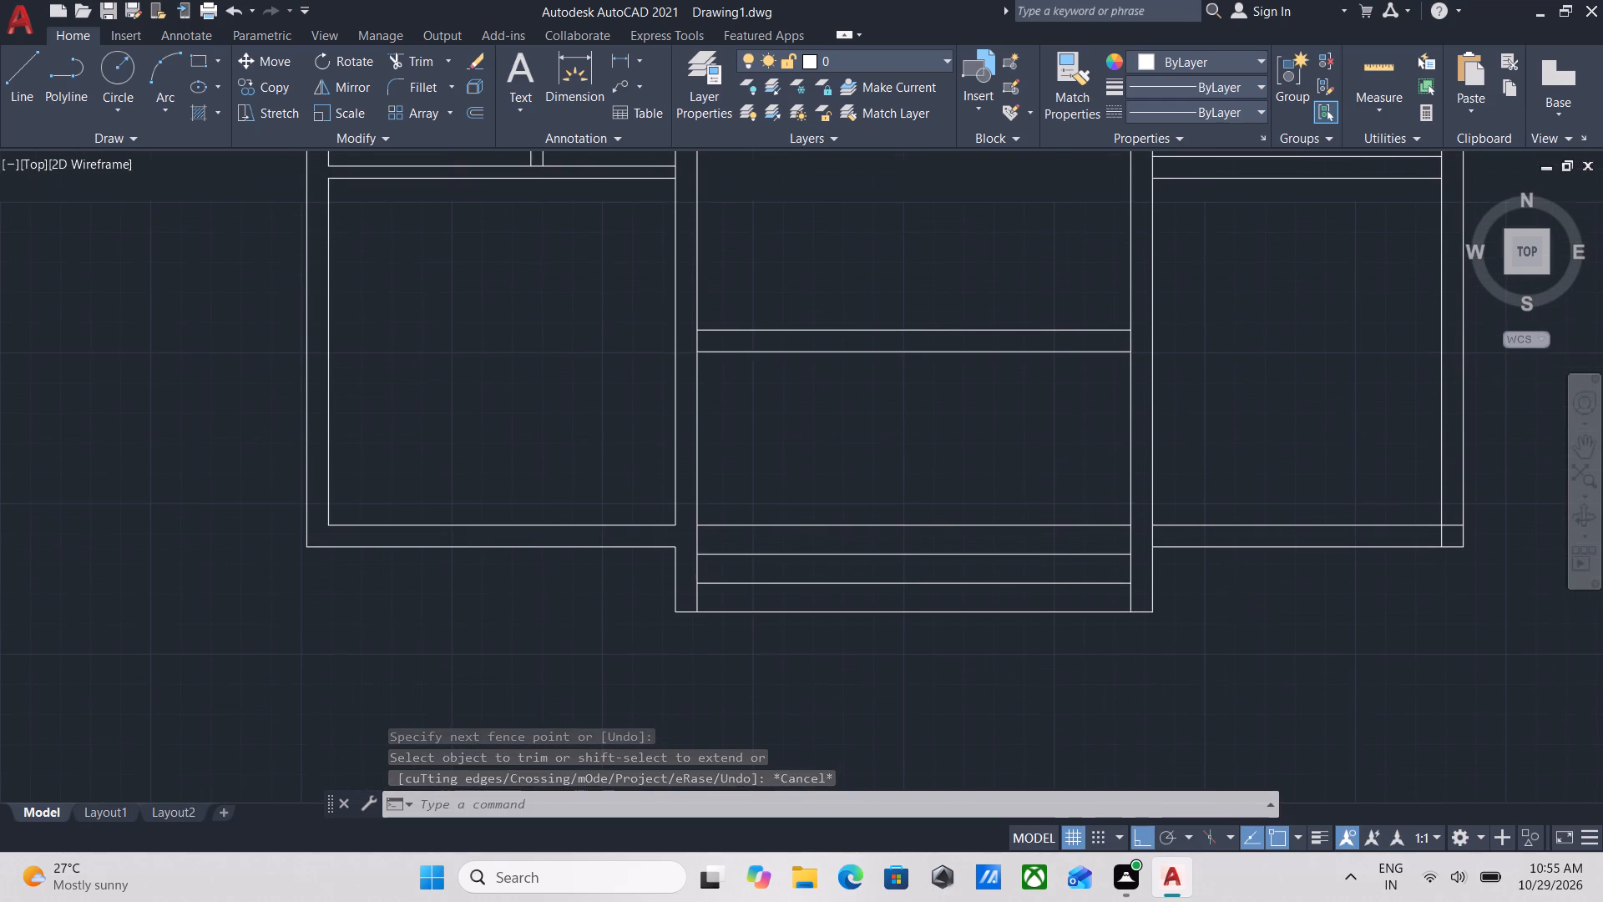
{"action": "type", "text": "tr"}
{"action": "key", "text": "Return"}
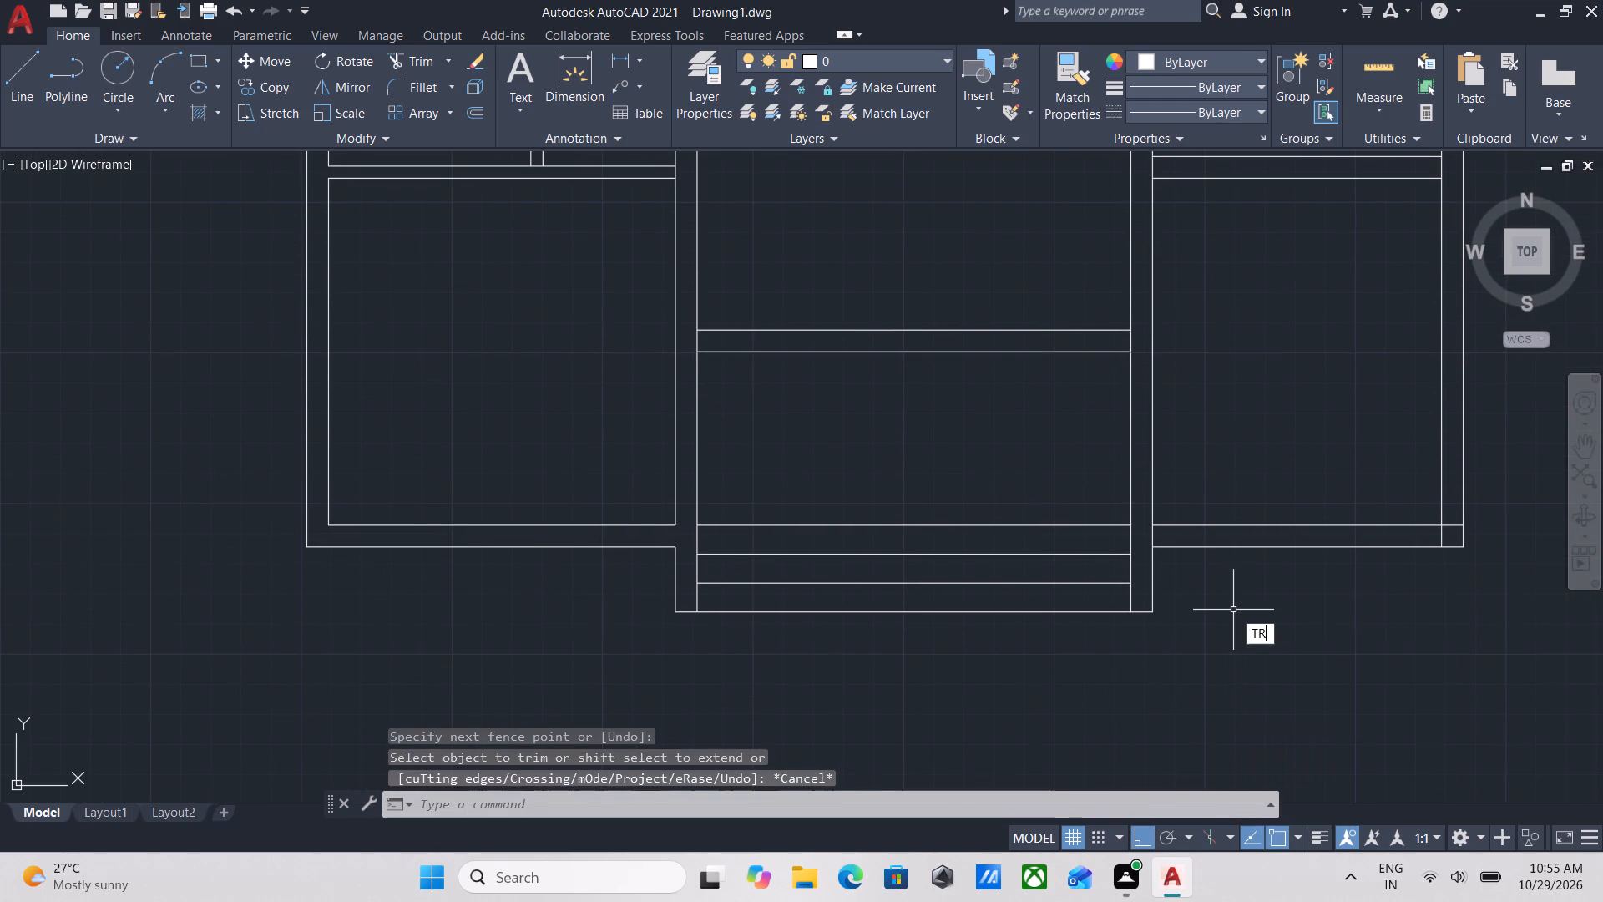
{"action": "scroll", "coordinate": [1106, 561], "scroll_direction": "up", "scroll_amount": 3}
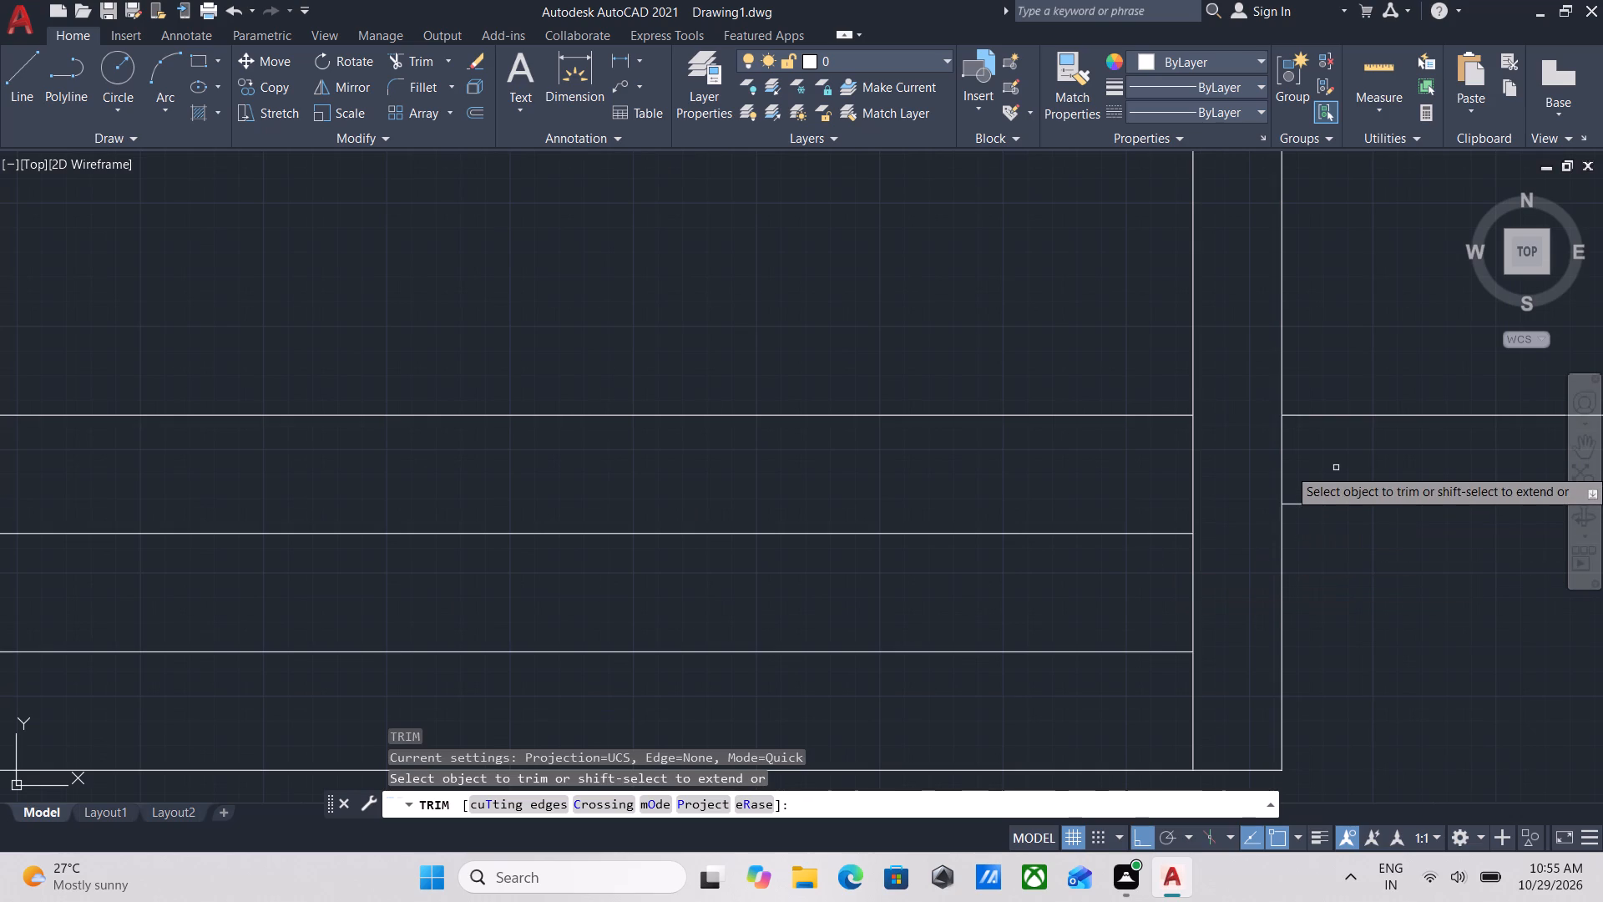
{"action": "left_click", "coordinate": [1336, 468]}
{"action": "left_click", "coordinate": [1242, 474]}
{"action": "key", "text": "Escape"}
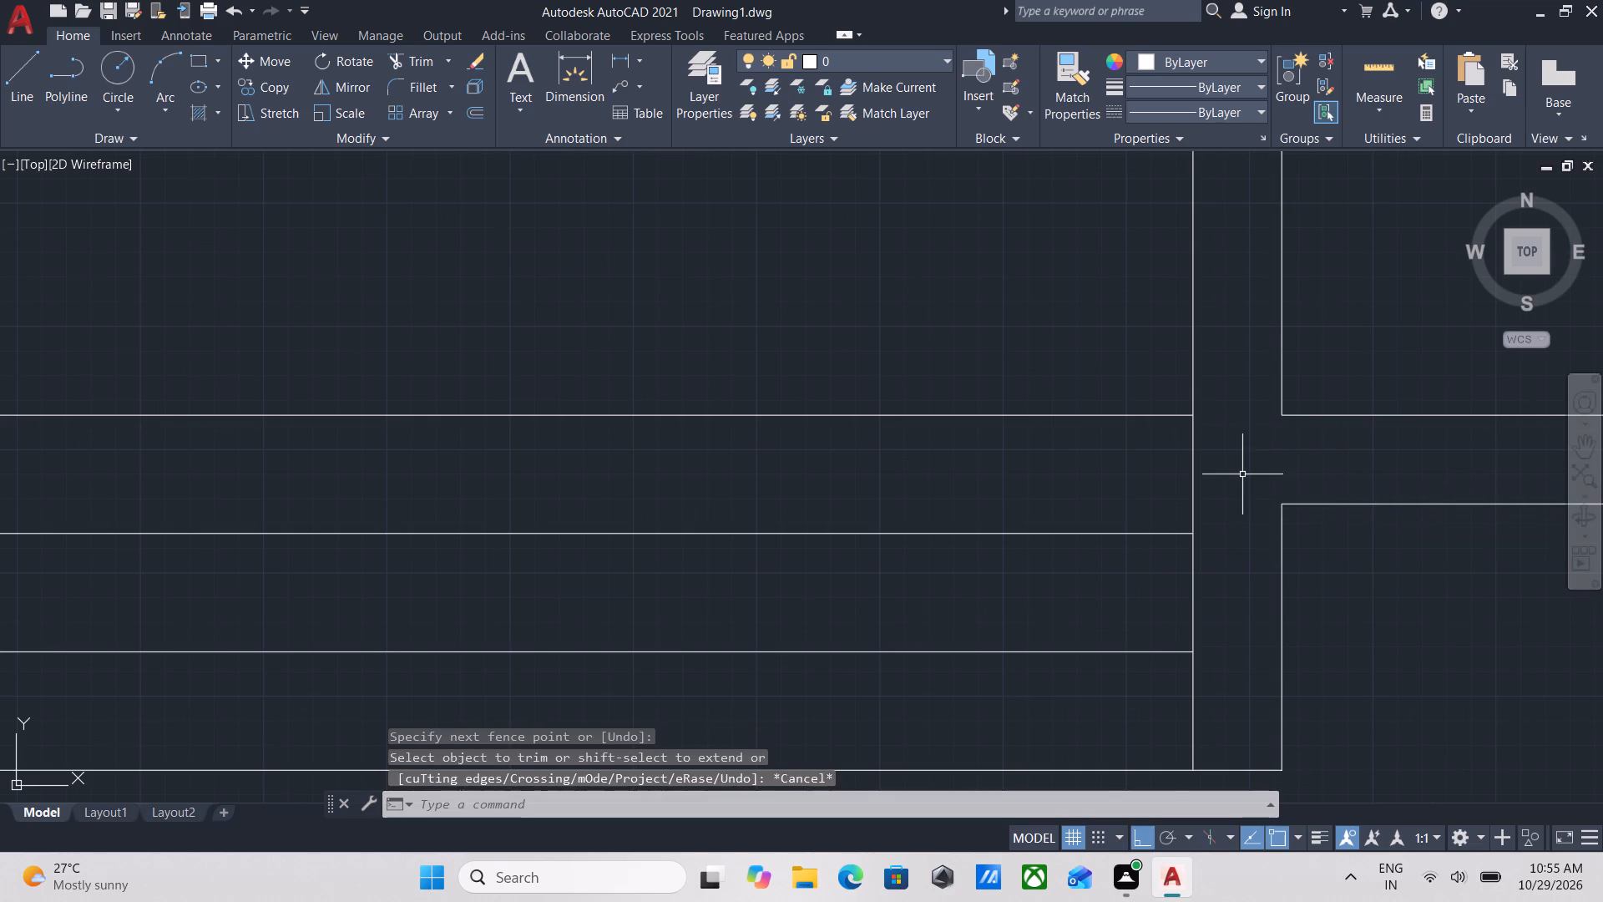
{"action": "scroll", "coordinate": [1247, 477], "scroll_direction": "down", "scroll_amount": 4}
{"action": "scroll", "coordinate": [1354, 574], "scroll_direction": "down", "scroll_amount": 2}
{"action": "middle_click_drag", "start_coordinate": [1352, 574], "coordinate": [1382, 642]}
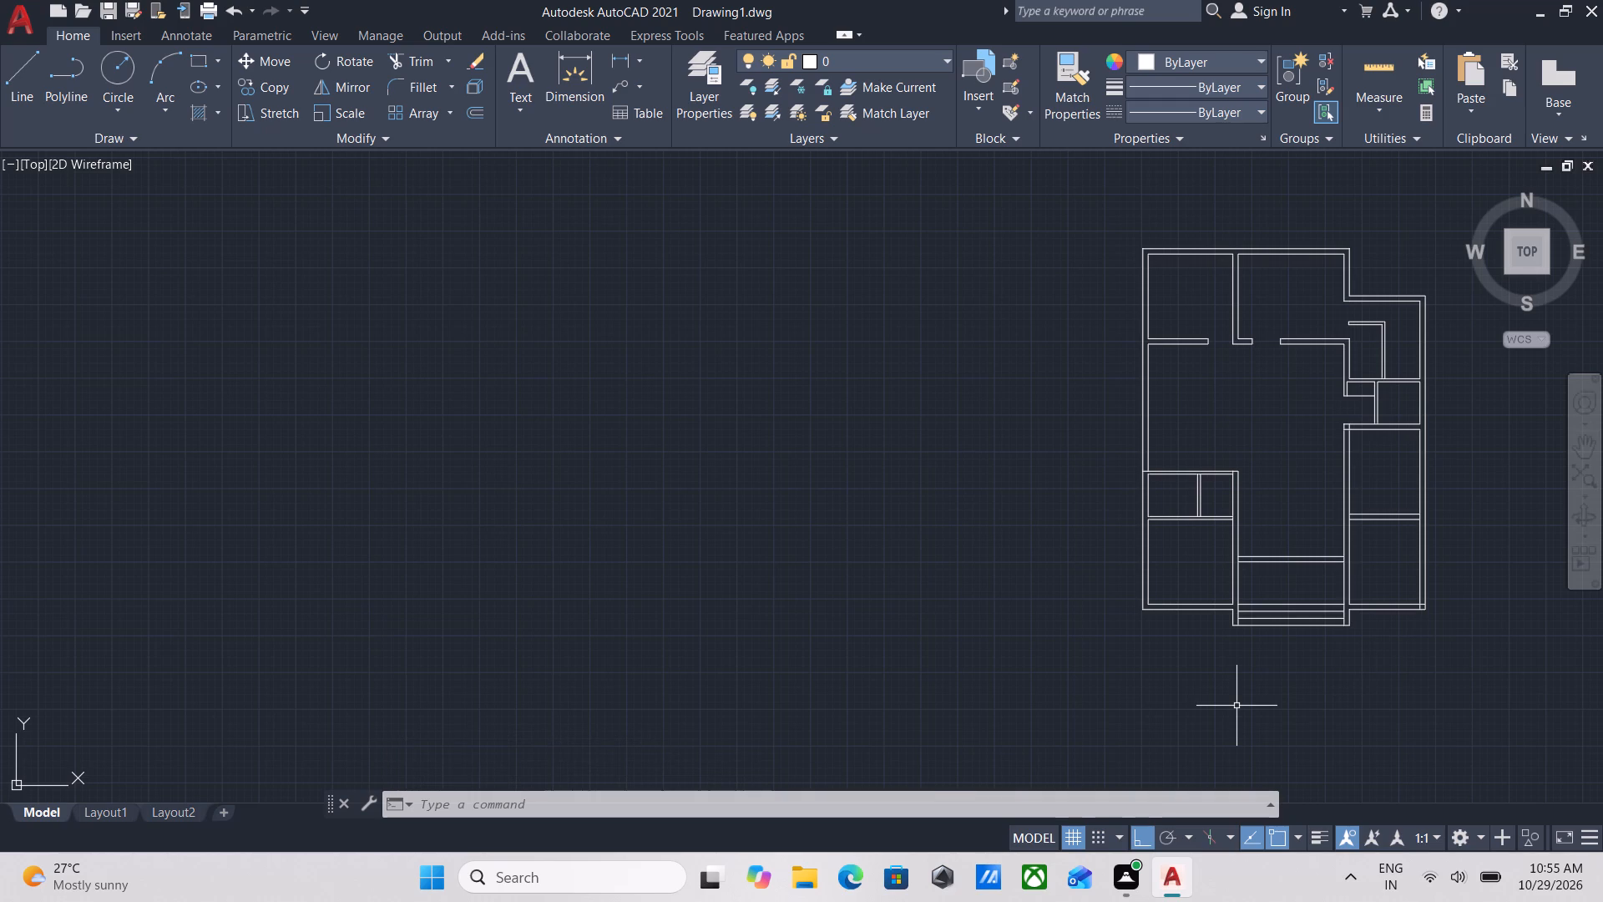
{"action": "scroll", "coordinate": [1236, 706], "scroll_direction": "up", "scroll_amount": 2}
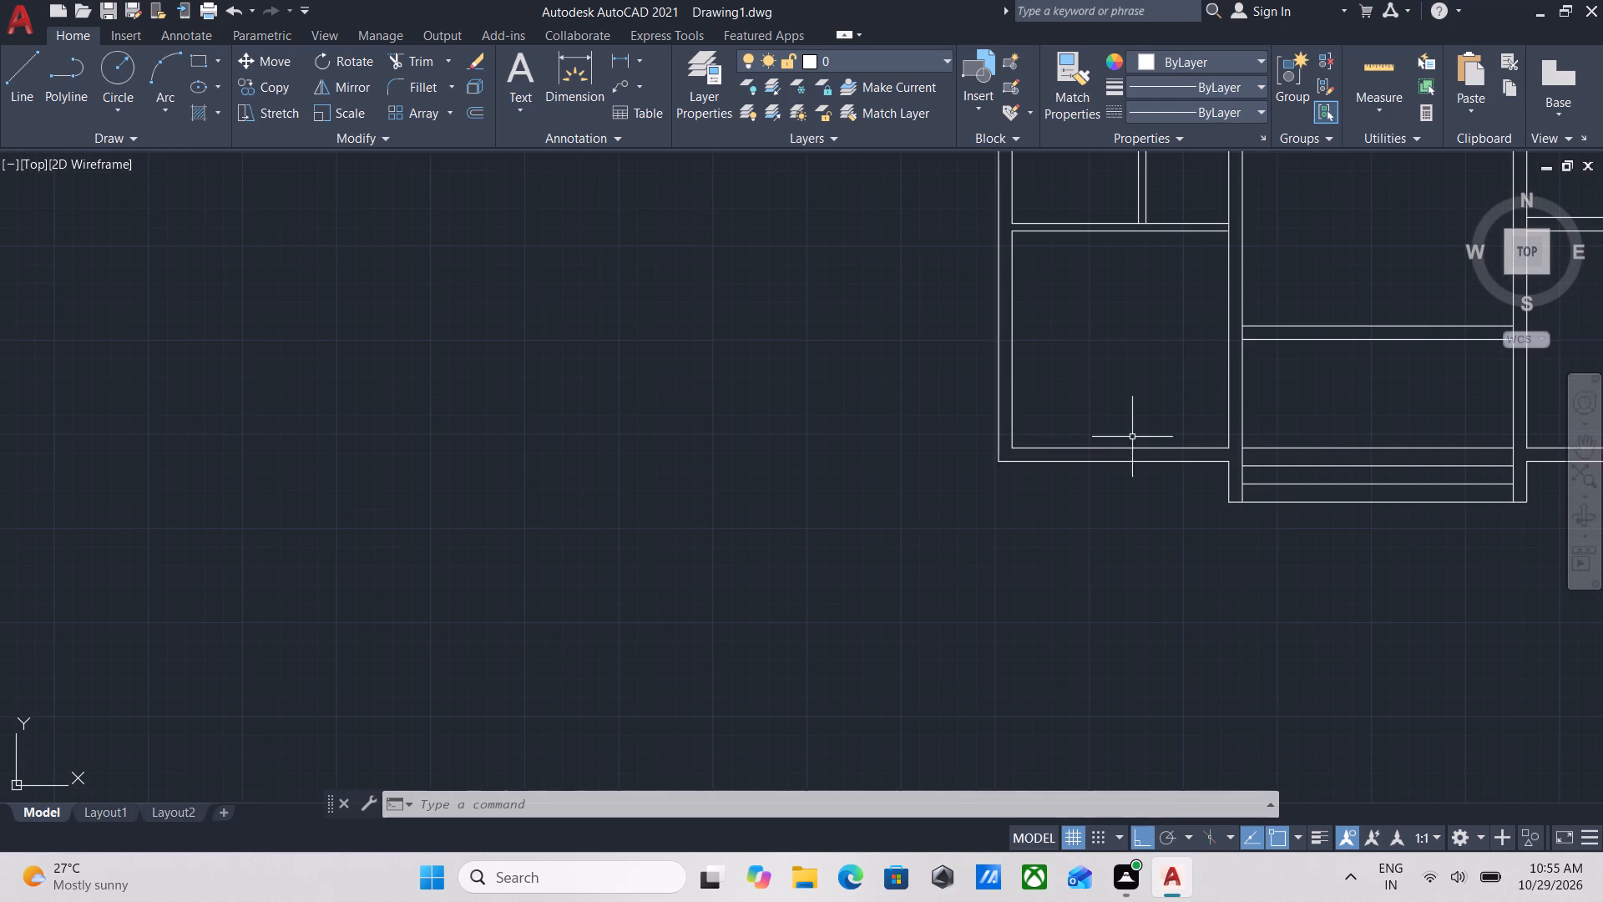
Draw a 5" line continuing the small rooms' partition east face down across the horizontal wall below it.
{"action": "middle_click_drag", "start_coordinate": [1110, 341], "coordinate": [1171, 523]}
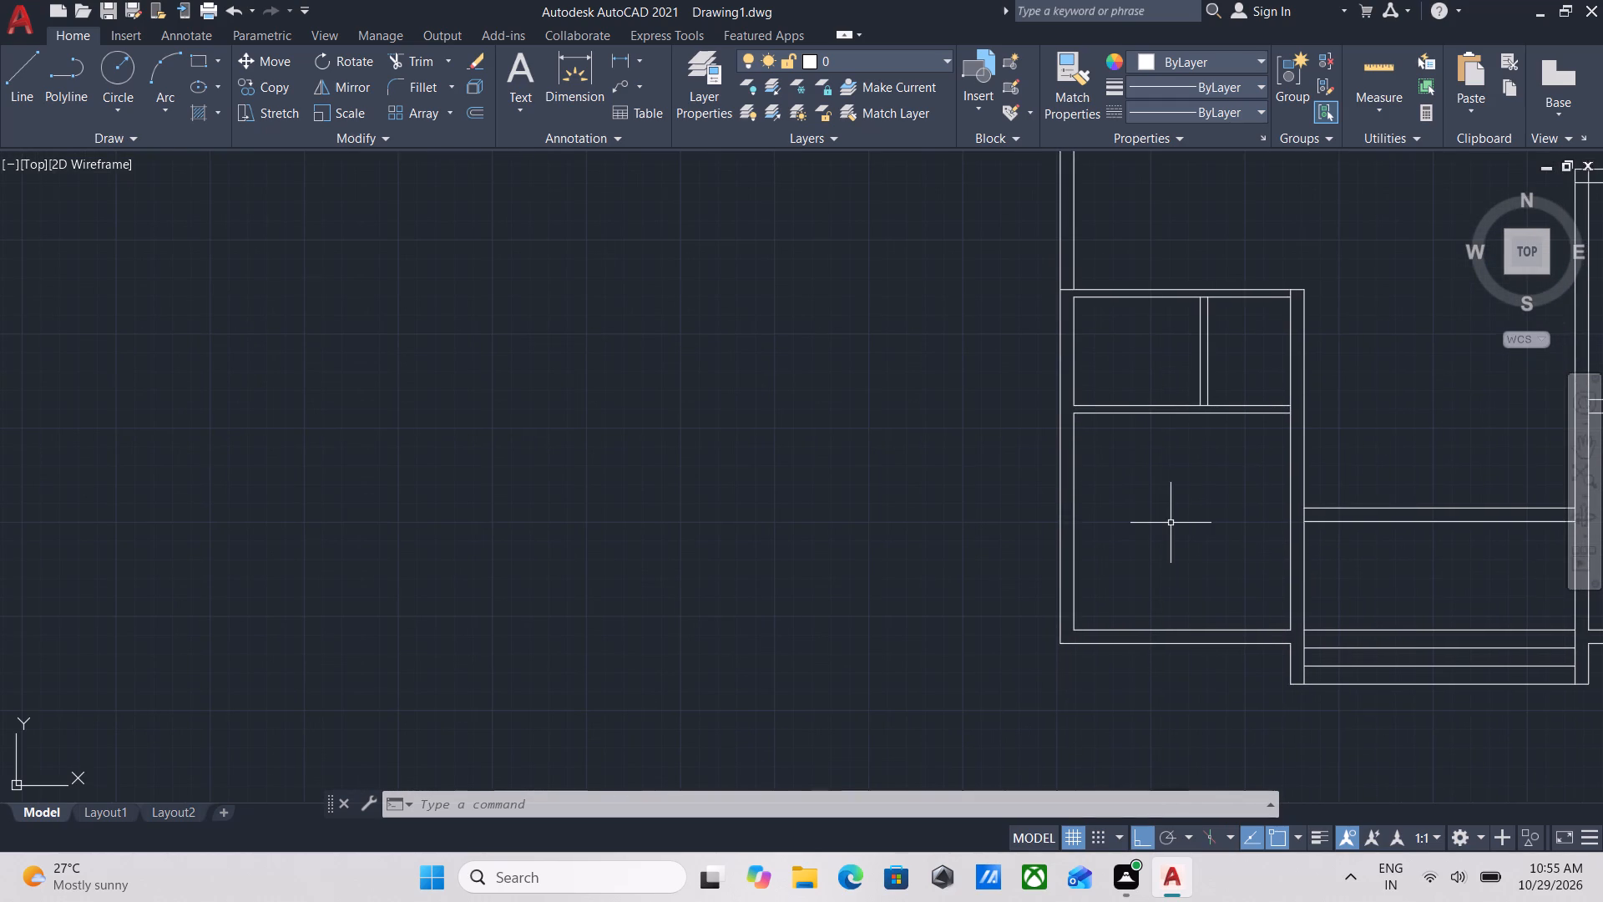
{"action": "scroll", "coordinate": [1191, 402], "scroll_direction": "up", "scroll_amount": 3}
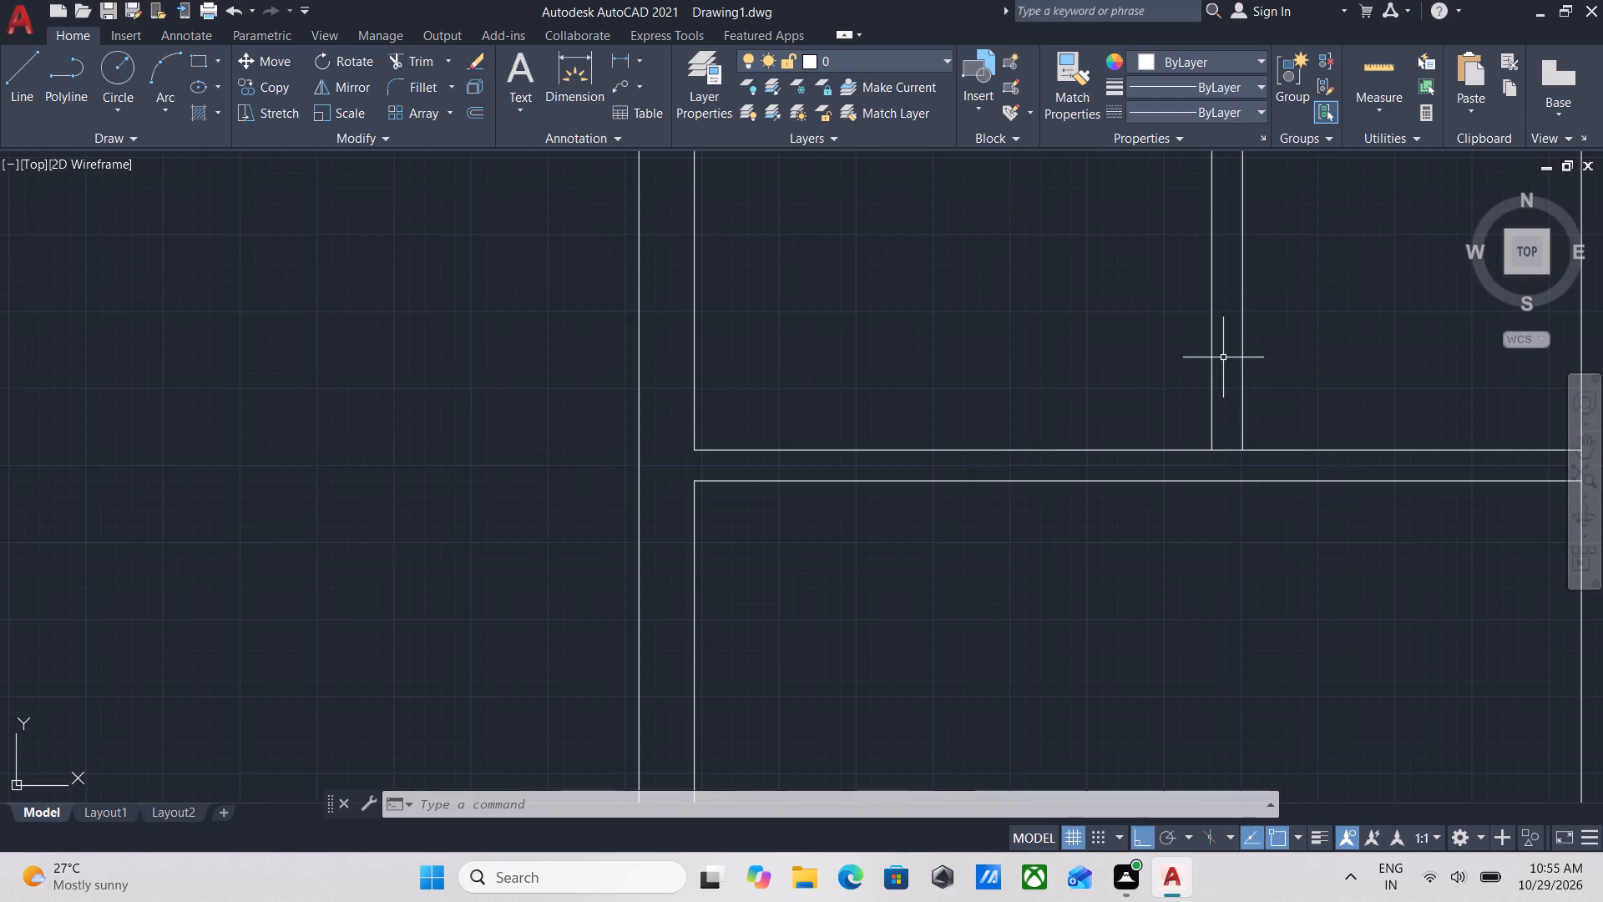
{"action": "key", "text": "l"}
{"action": "key", "text": "Return"}
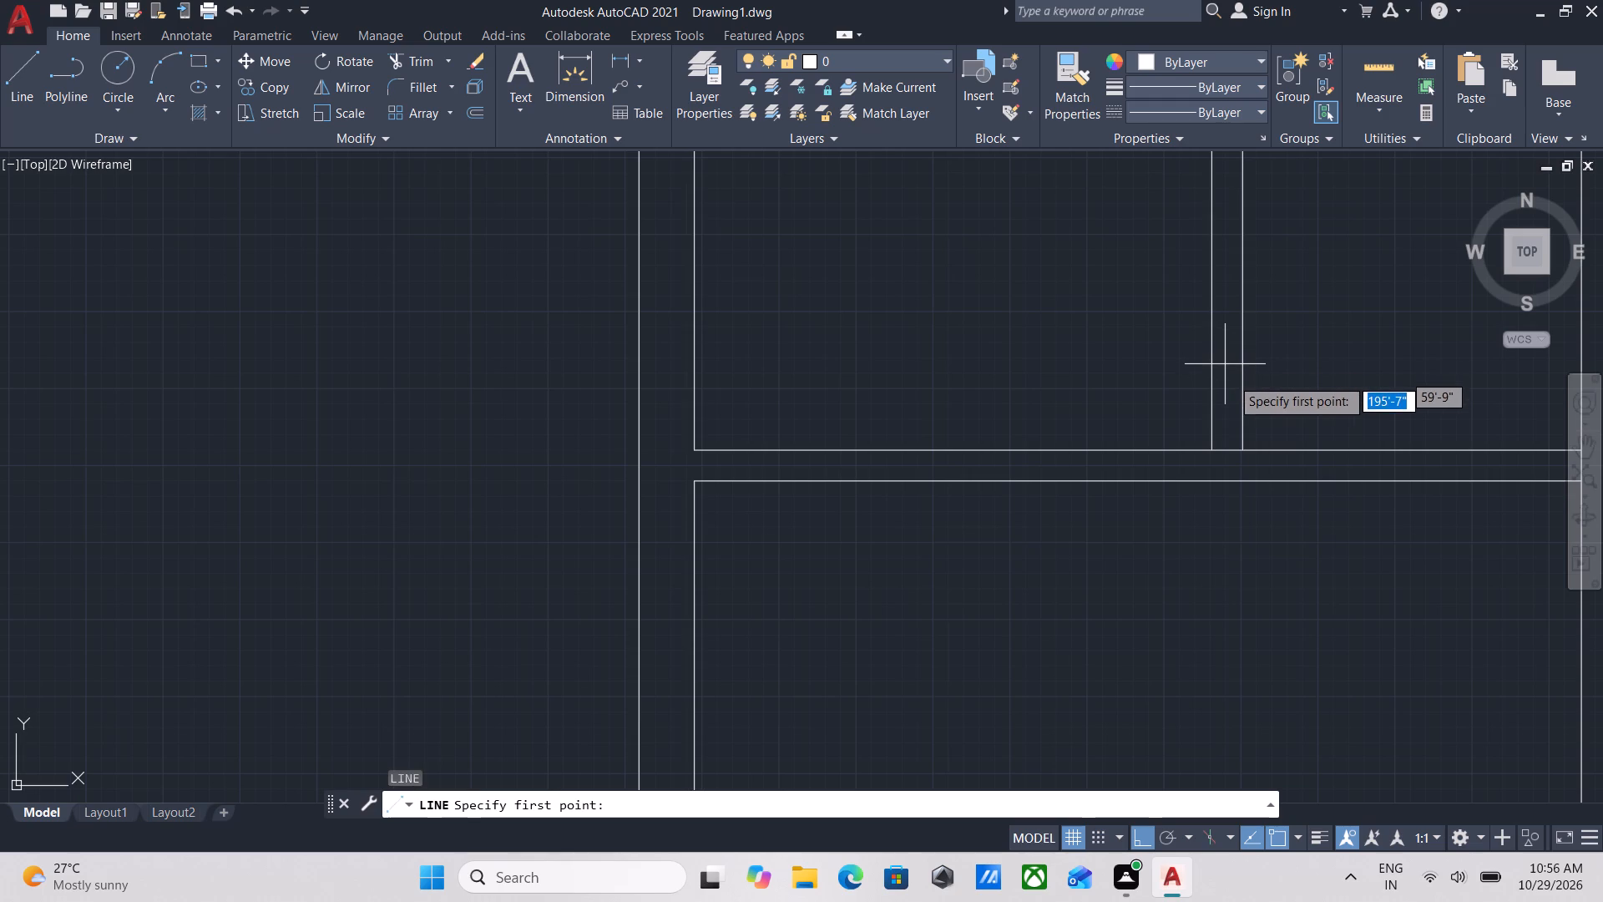
{"action": "scroll", "coordinate": [1272, 417], "scroll_direction": "down", "scroll_amount": 2}
{"action": "scroll", "coordinate": [1260, 438], "scroll_direction": "up", "scroll_amount": 2}
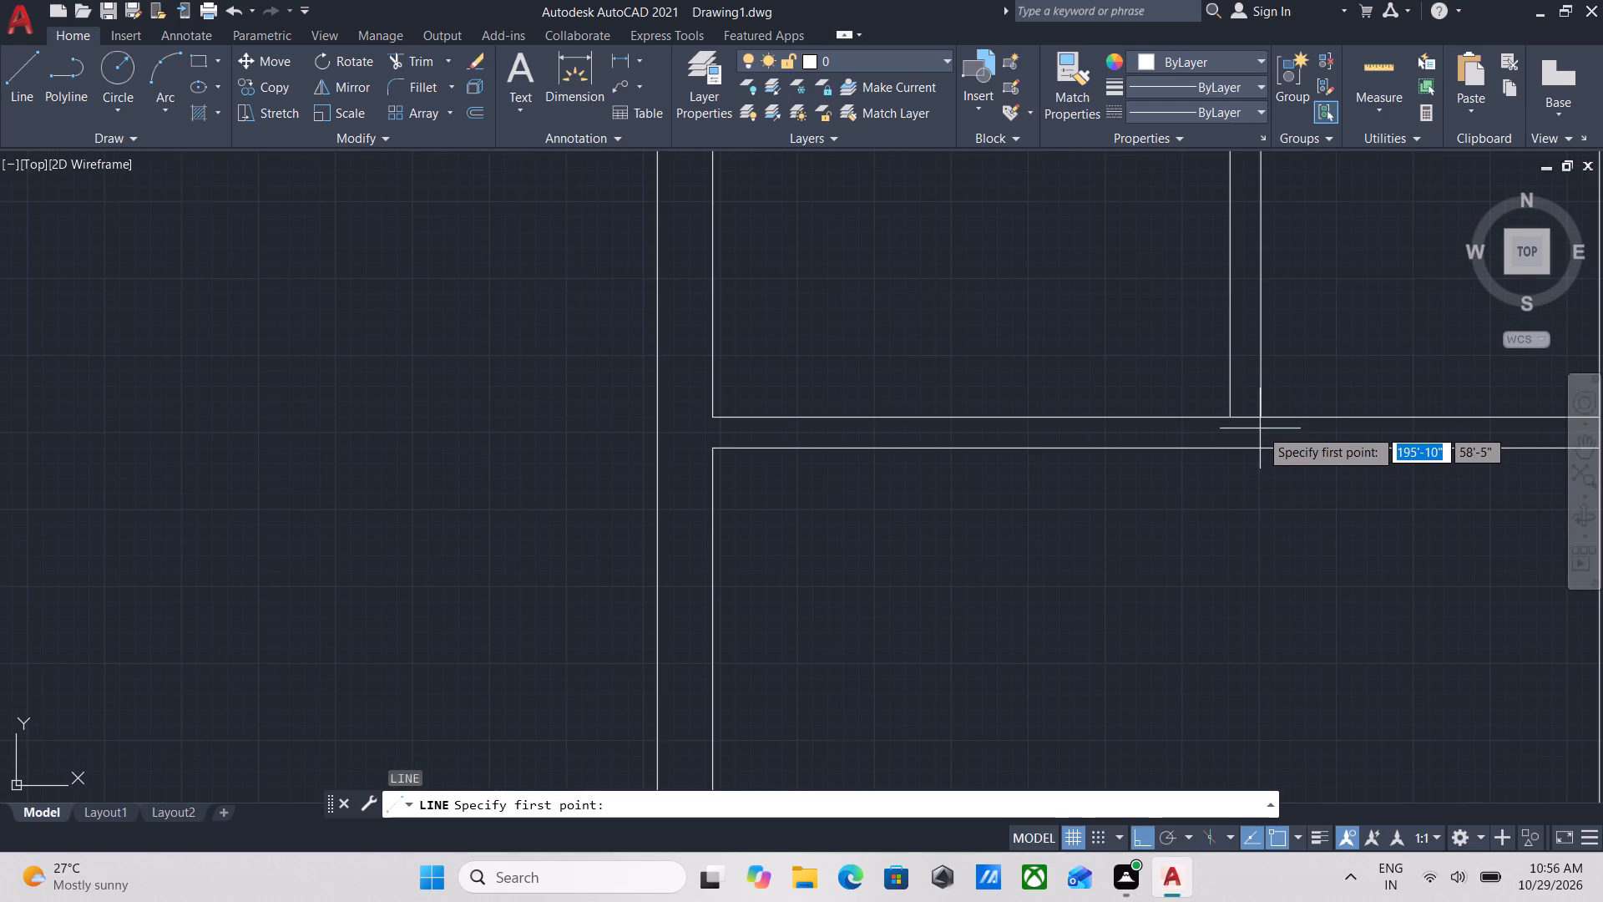
{"action": "scroll", "coordinate": [1260, 428], "scroll_direction": "up", "scroll_amount": 3}
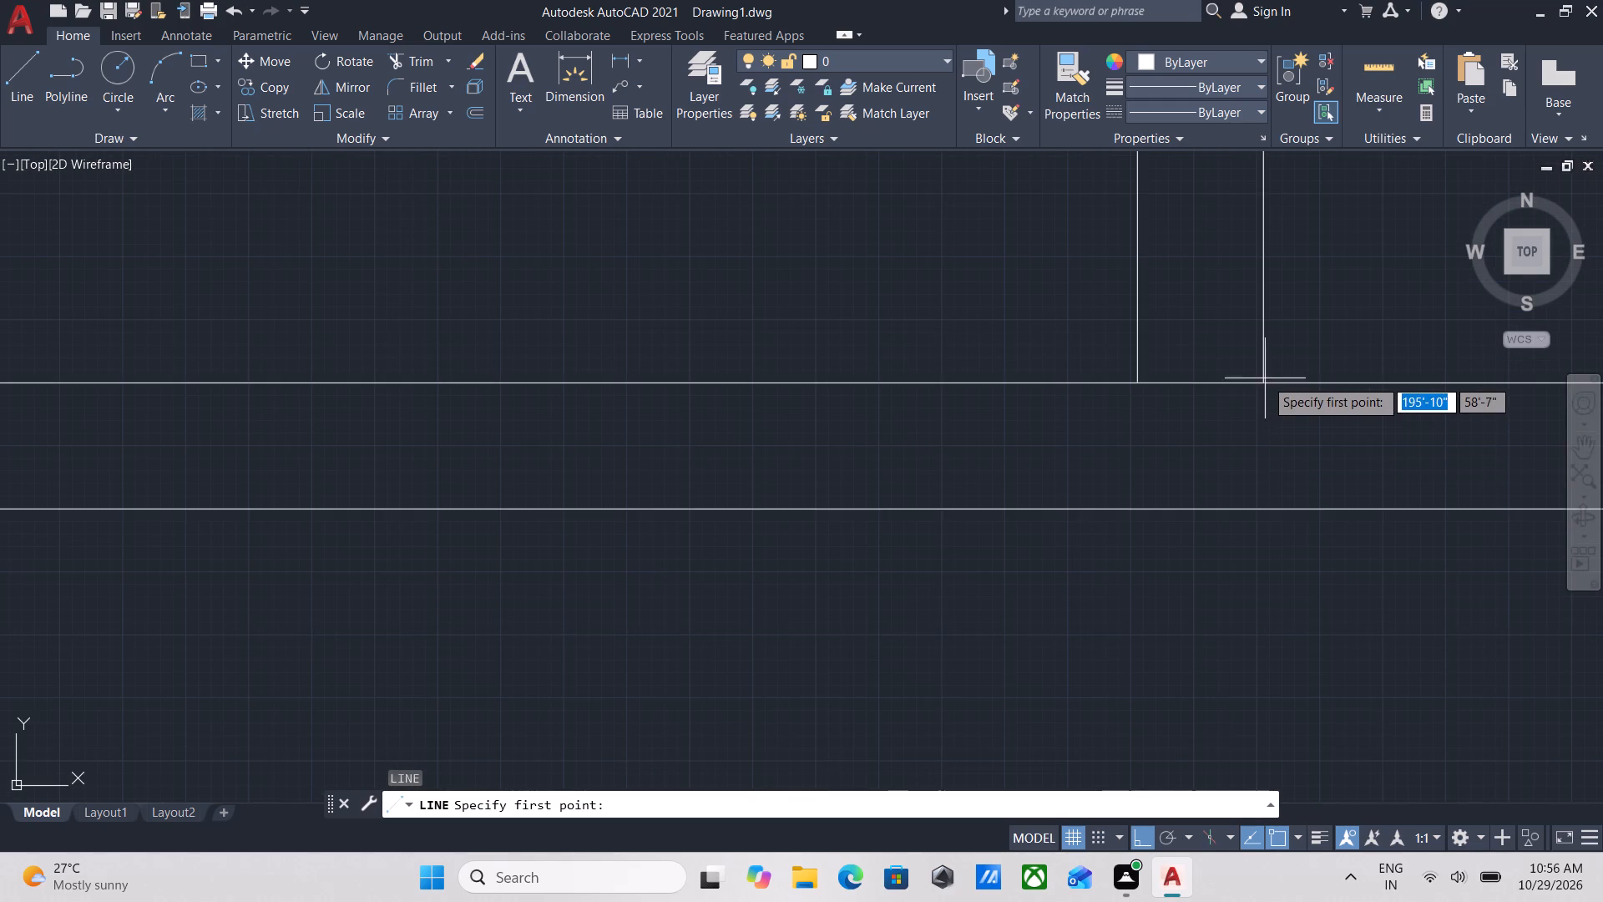
{"action": "left_click", "coordinate": [1265, 378]}
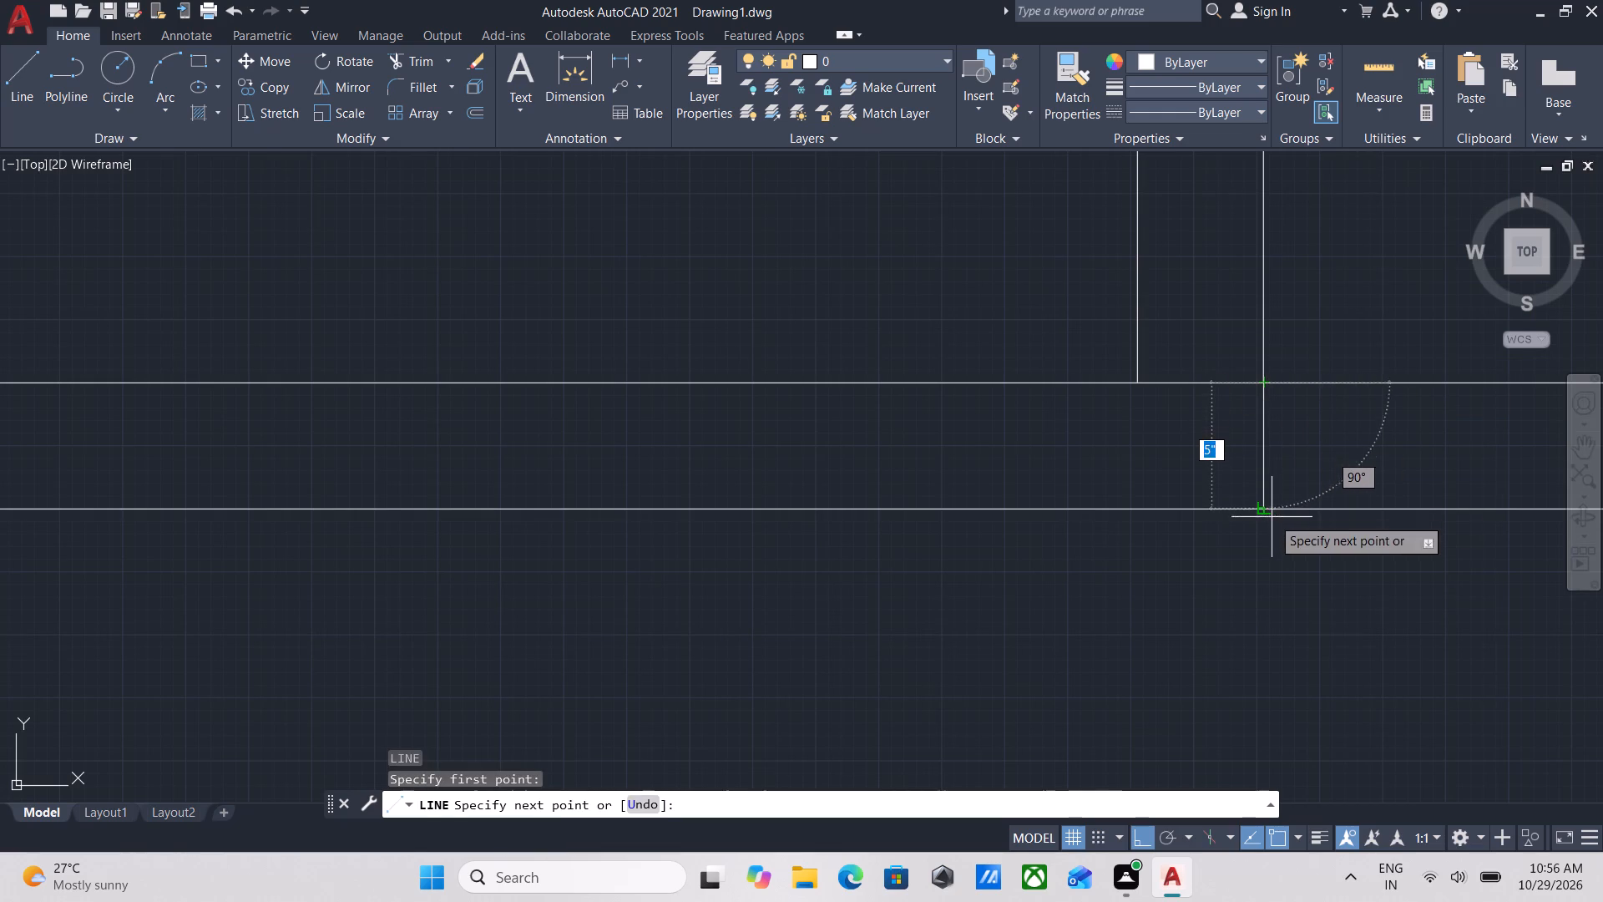
{"action": "left_click", "coordinate": [1272, 517]}
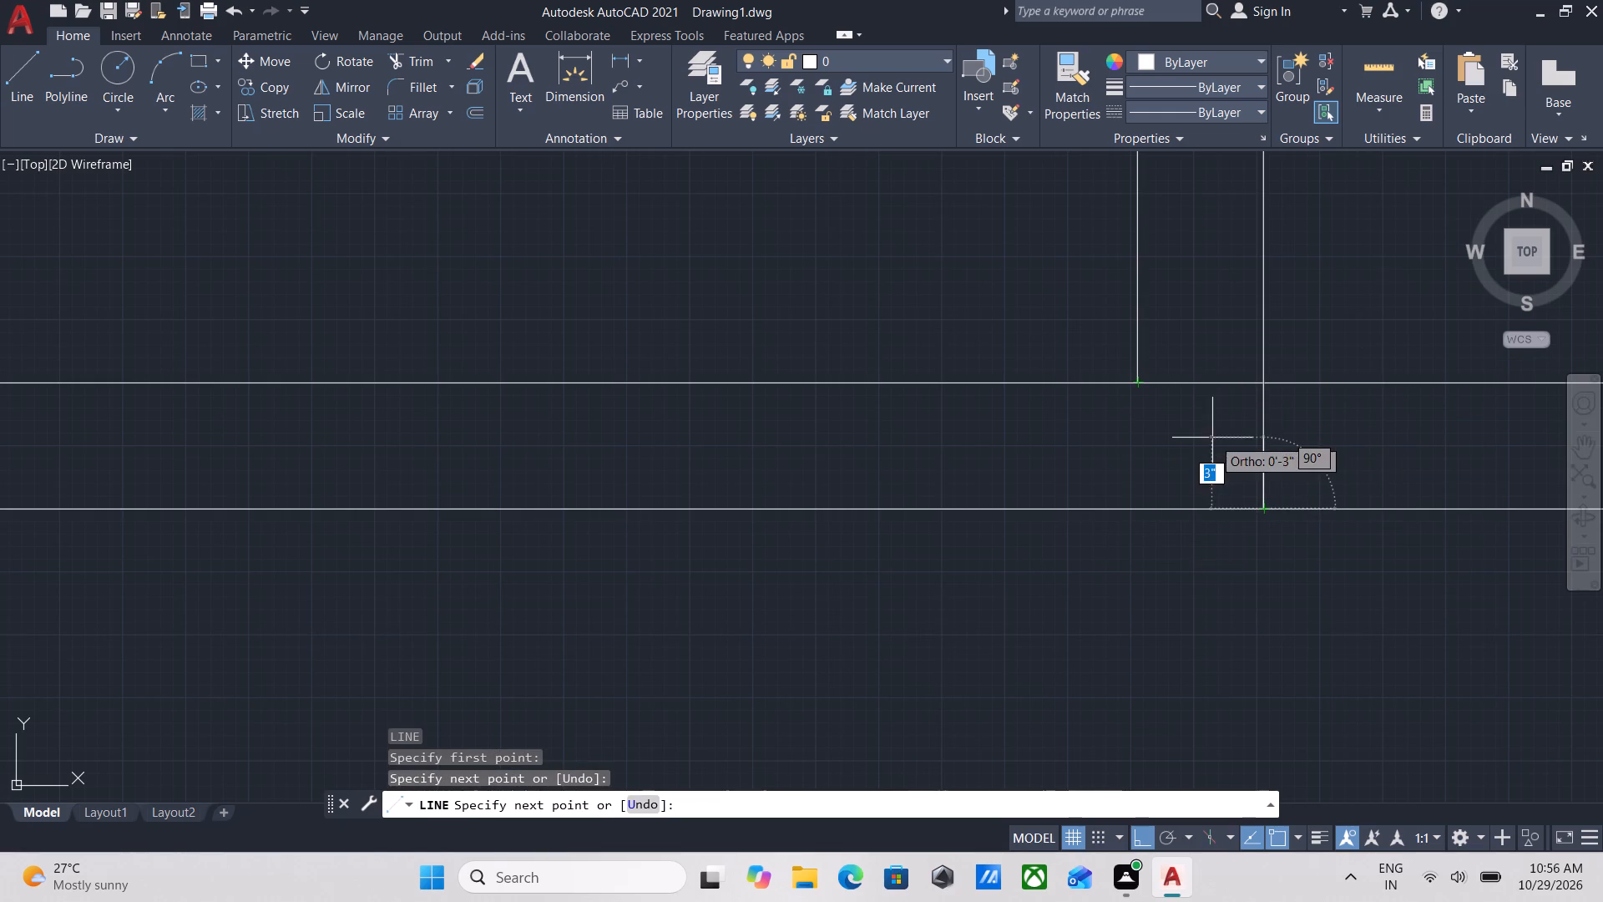
{"action": "key", "text": "Escape"}
Draw a matching line continuing the partition's west face down to the horizontal wall's lower face.
{"action": "key", "text": "l"}
{"action": "key", "text": "Return"}
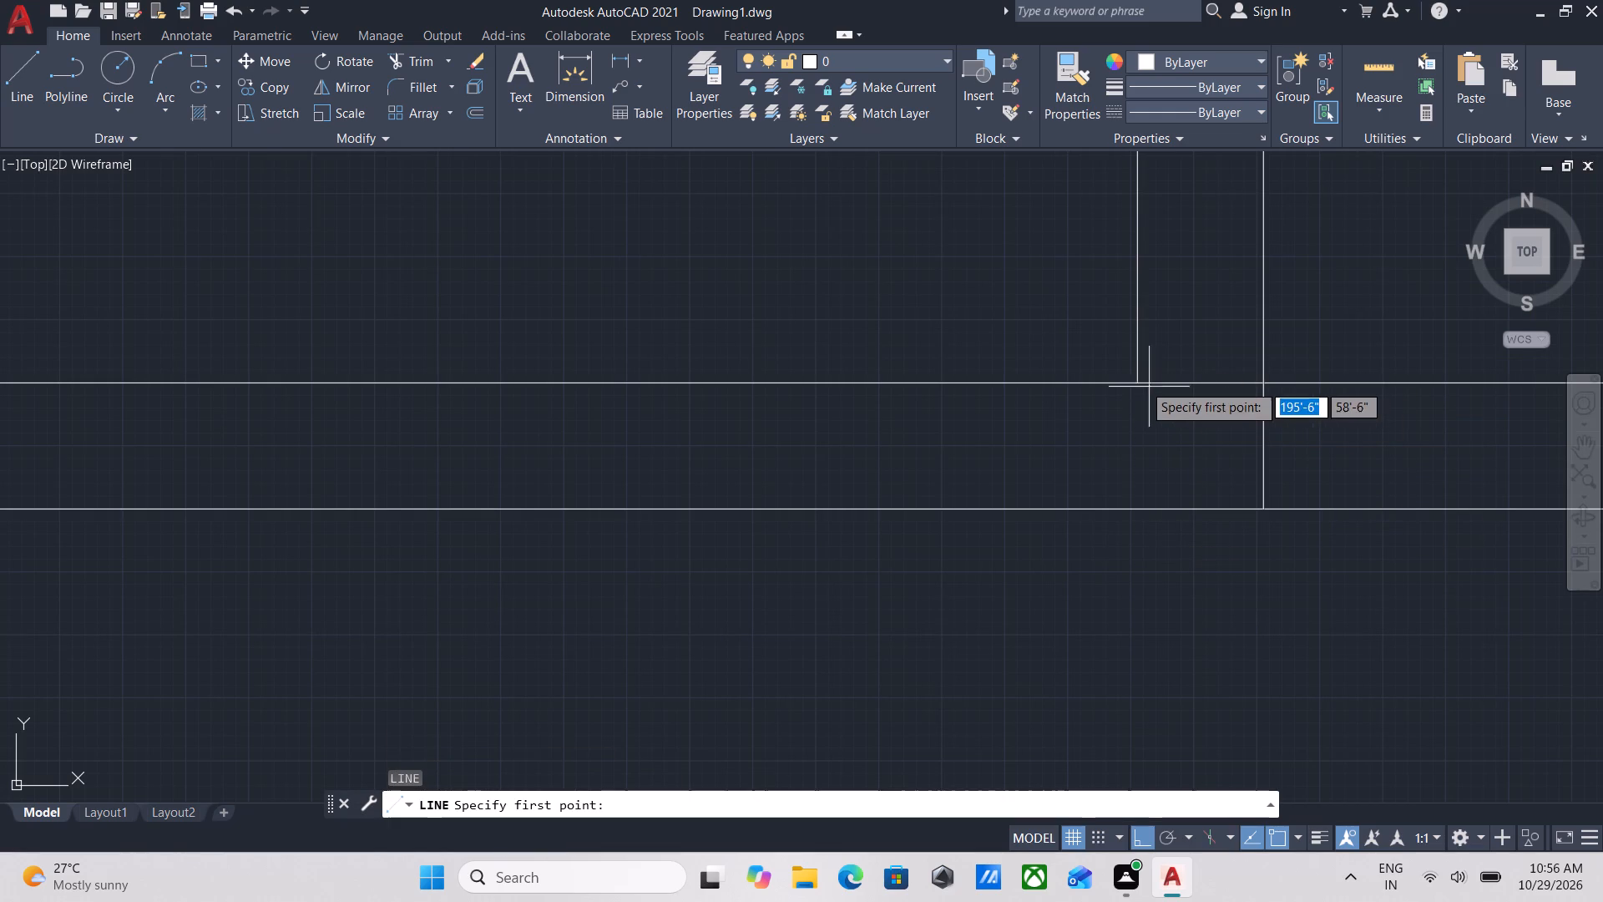
{"action": "left_click", "coordinate": [1142, 382]}
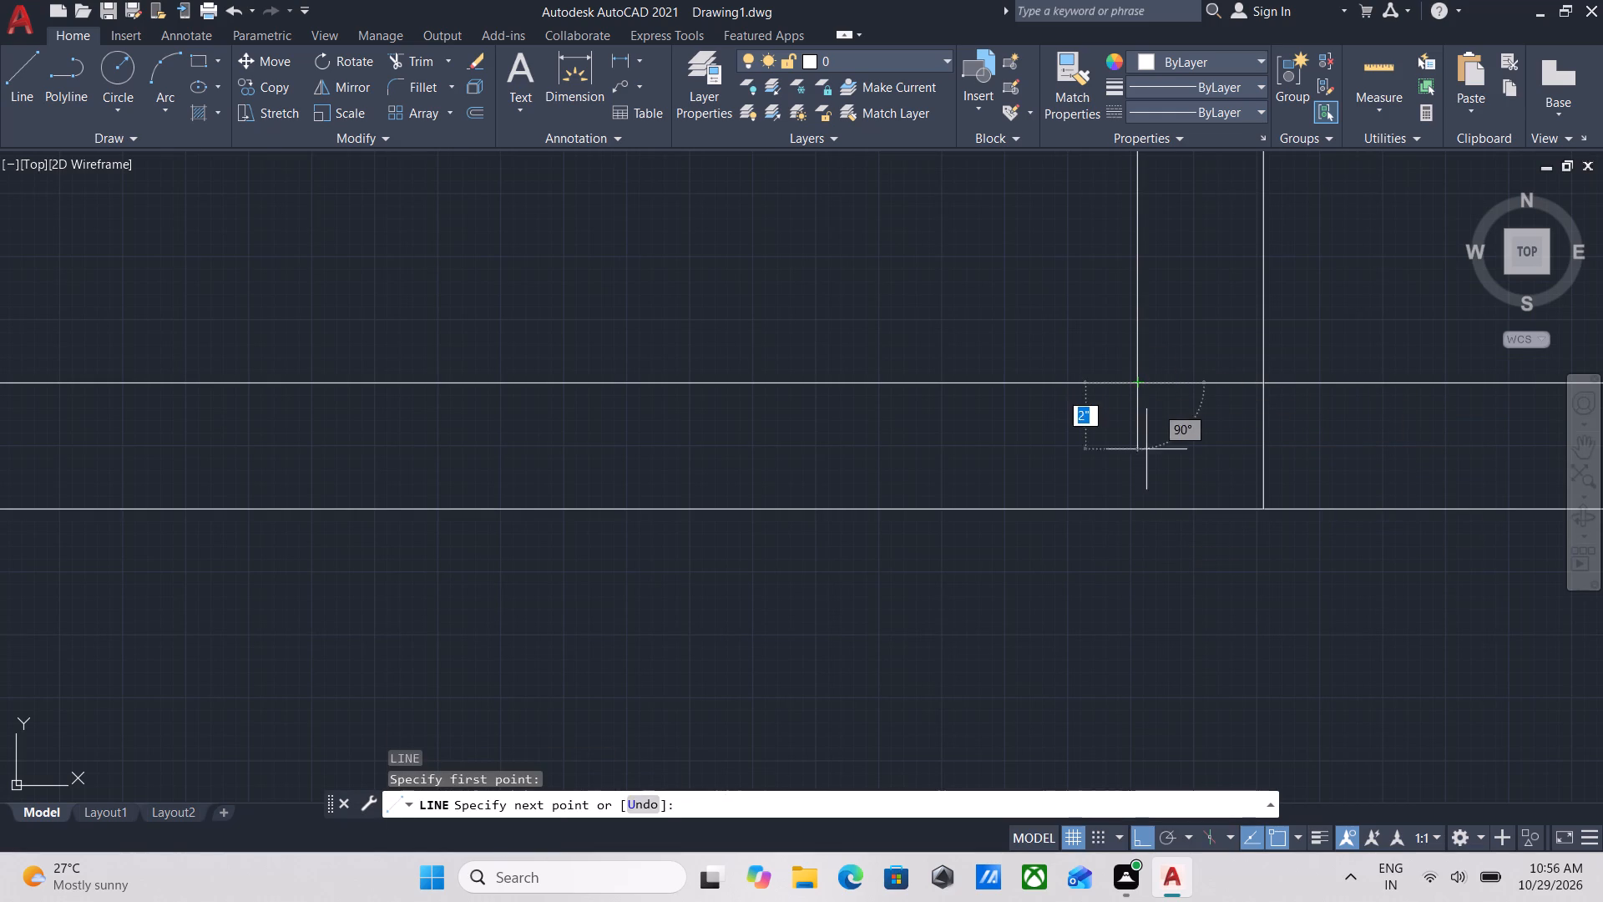
{"action": "left_click", "coordinate": [1142, 514]}
{"action": "key", "text": "Escape"}
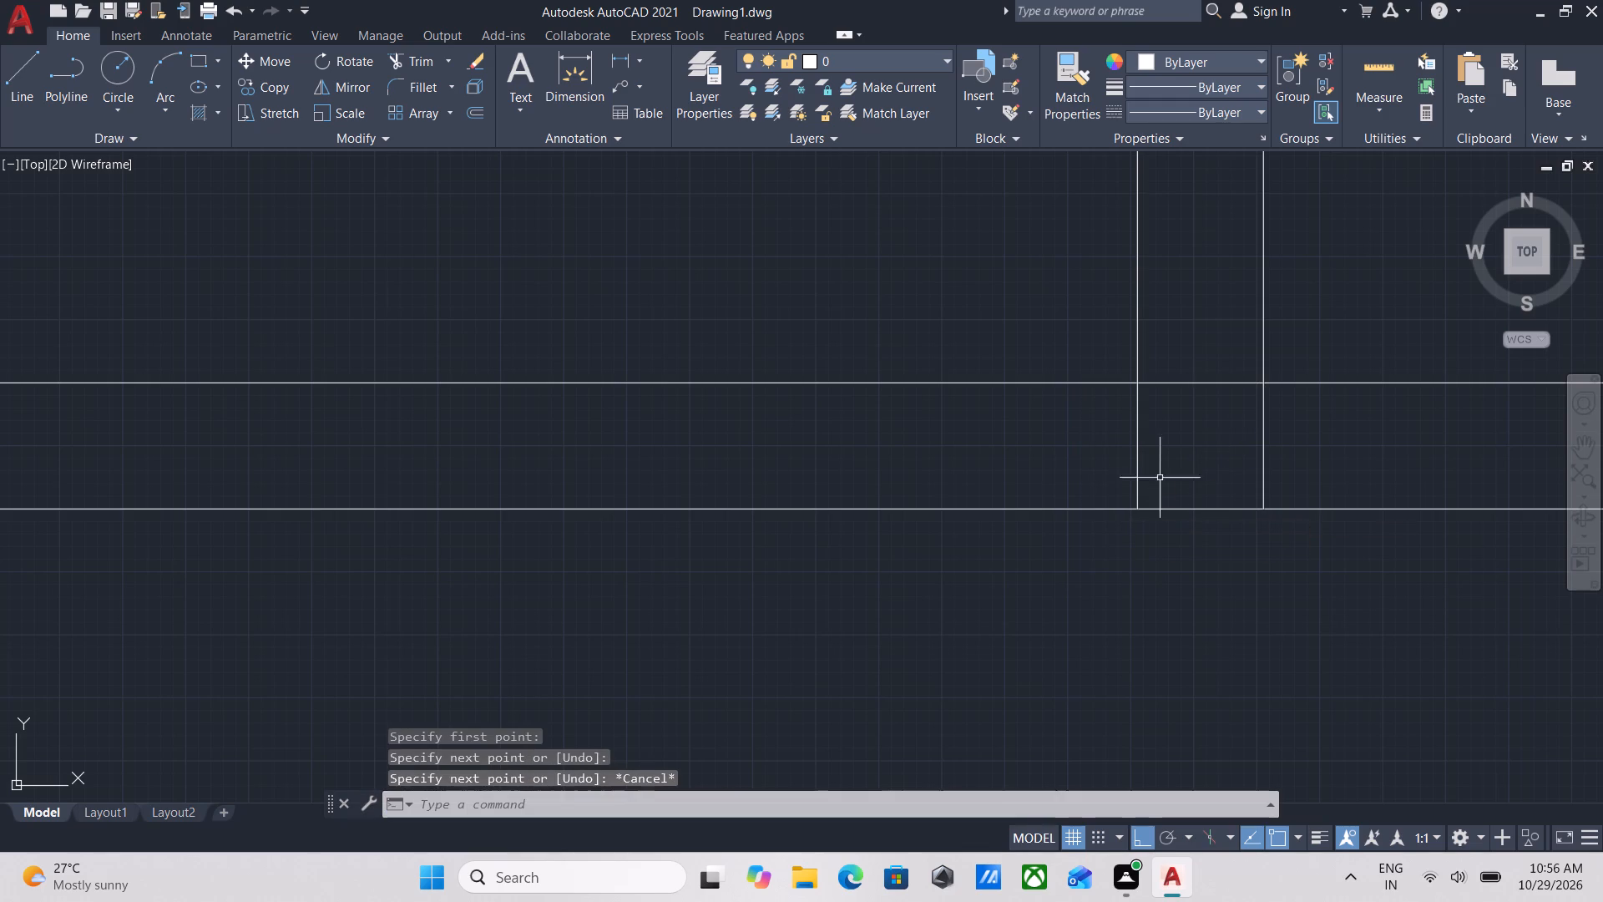
Trim the horizontal wall's upper line between the two partition faces.
{"action": "middle_click_drag", "start_coordinate": [1184, 440], "coordinate": [1150, 513]}
{"action": "type", "text": "tr"}
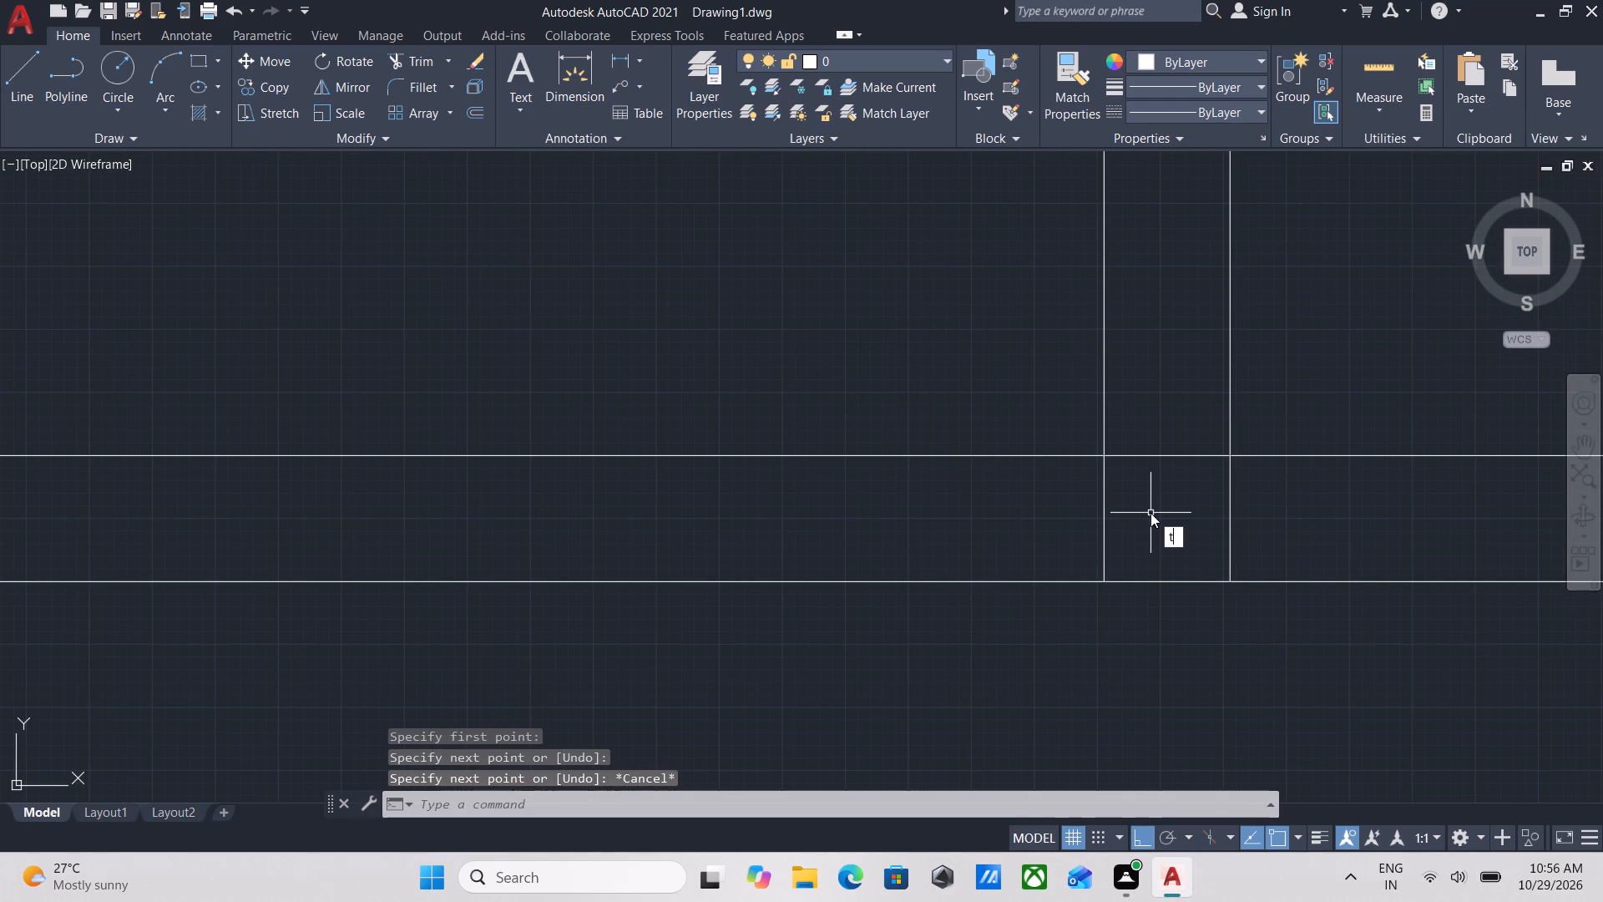
{"action": "key", "text": "Return"}
{"action": "left_click", "coordinate": [1155, 493]}
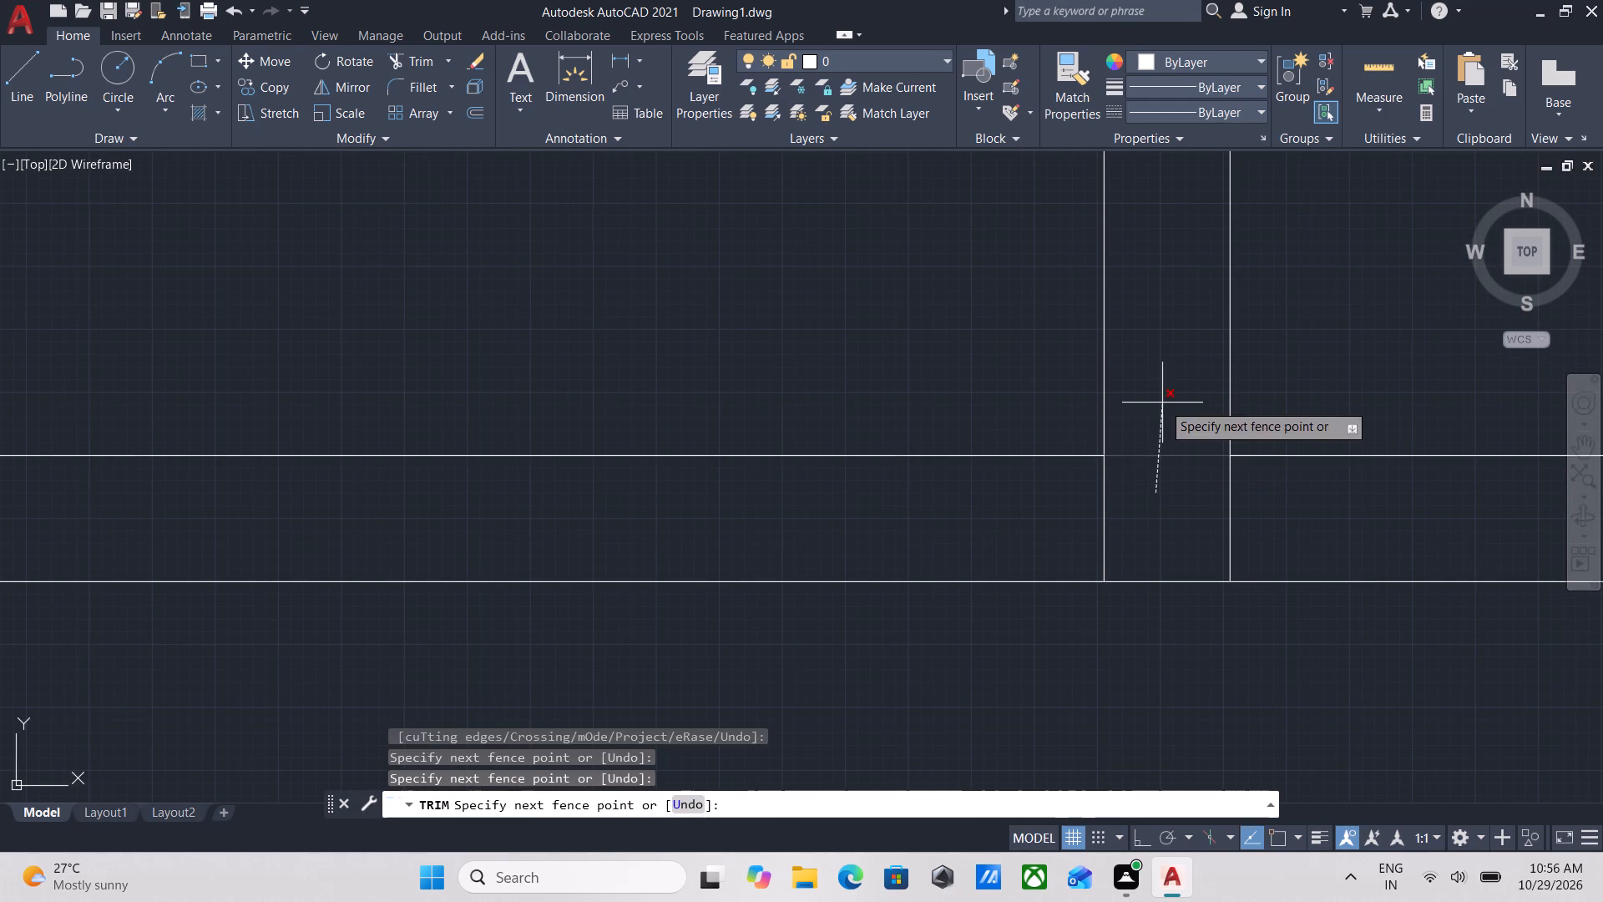
{"action": "left_click", "coordinate": [1162, 403]}
{"action": "key", "text": "Escape"}
Draw a separate line across the partition's width, level with the horizontal wall's upper face.
{"action": "key", "text": "l"}
{"action": "key", "text": "Return"}
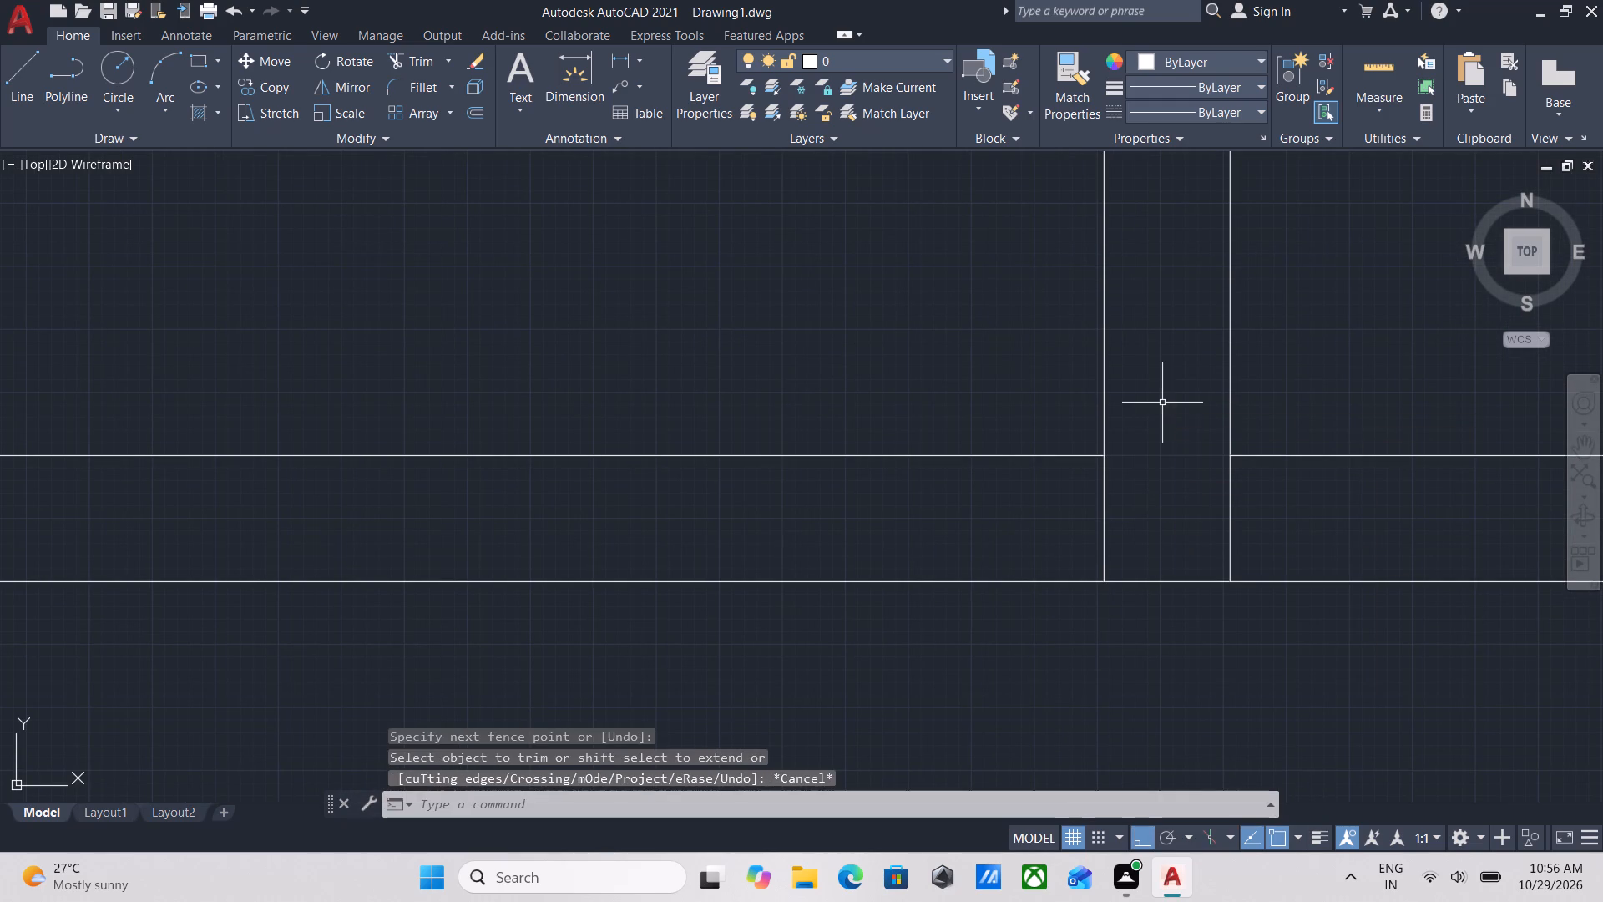
{"action": "scroll", "coordinate": [1162, 450], "scroll_direction": "up", "scroll_amount": 2}
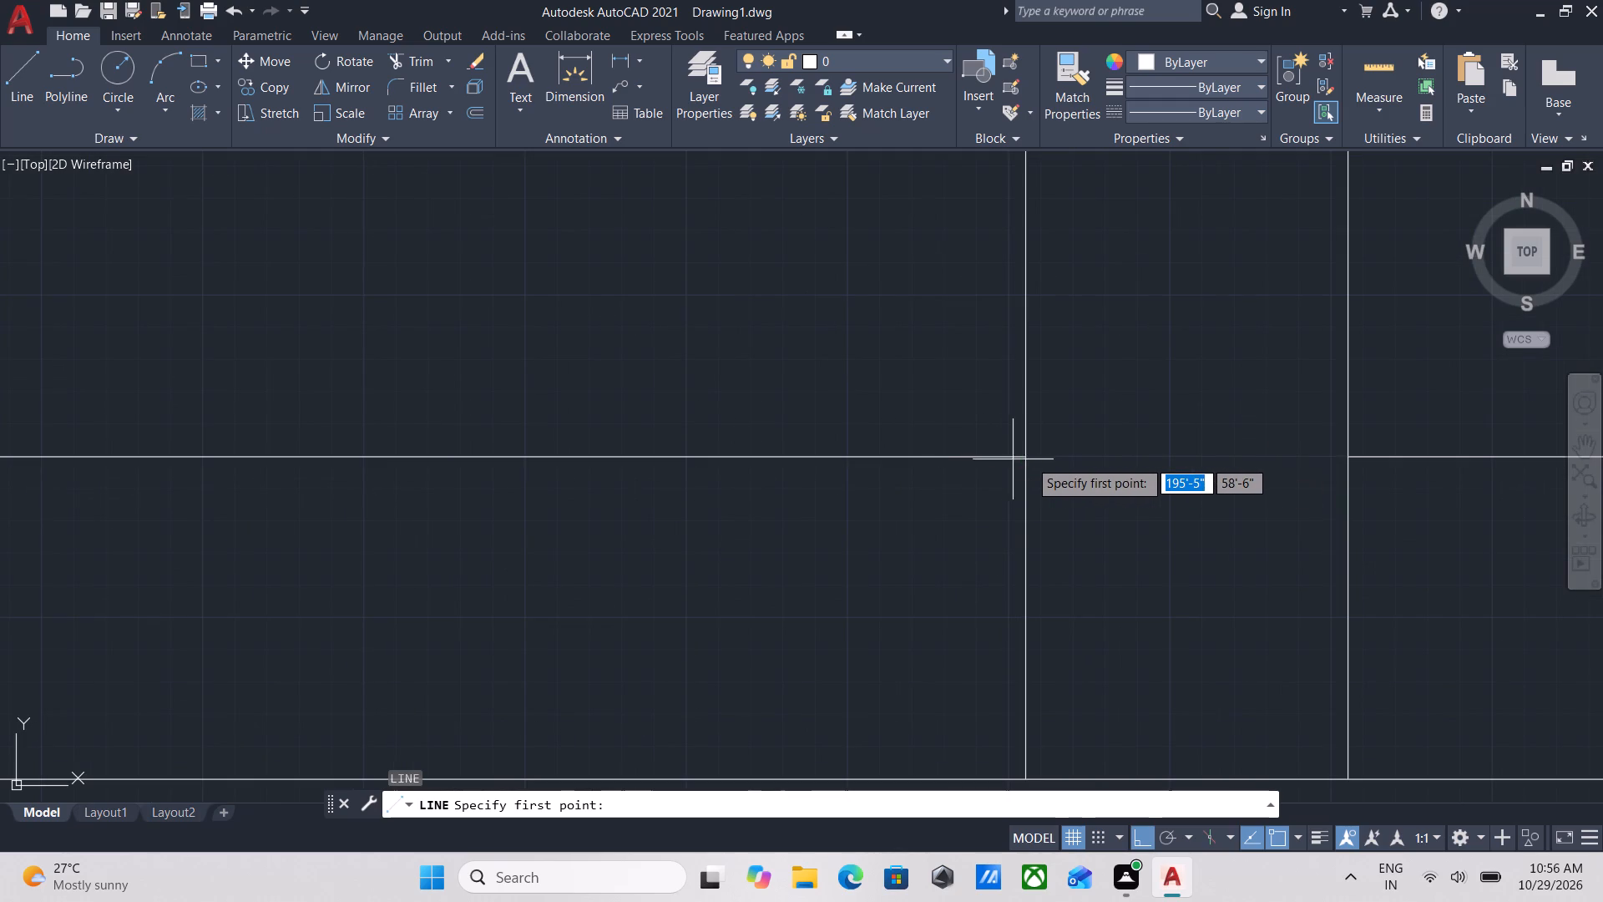
{"action": "left_click", "coordinate": [1030, 459]}
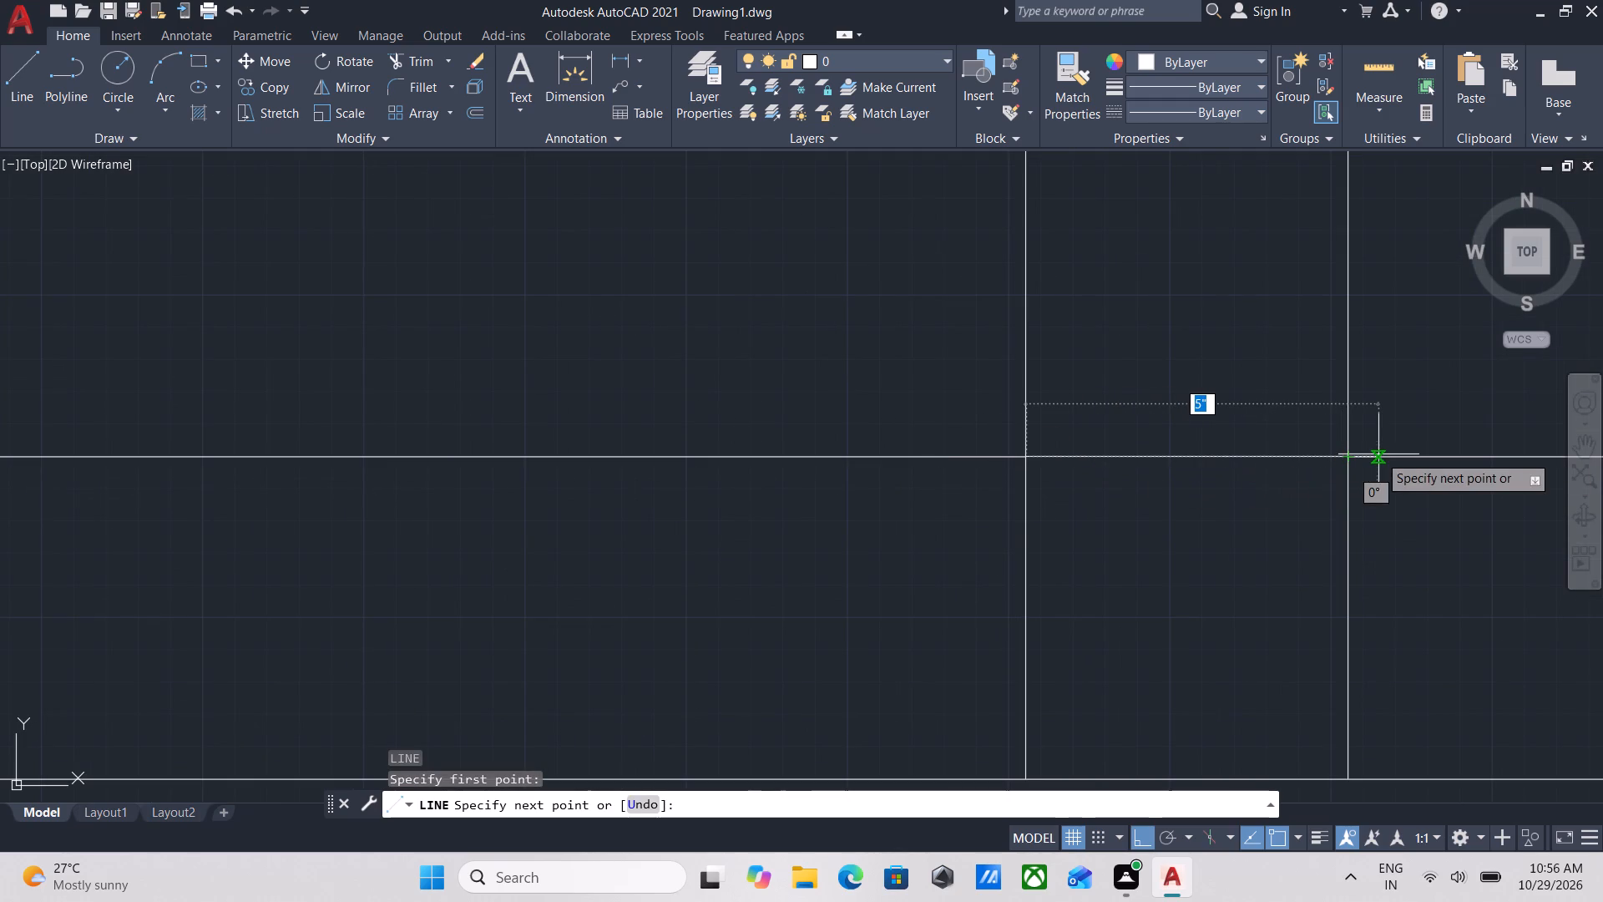
{"action": "left_click", "coordinate": [1347, 454]}
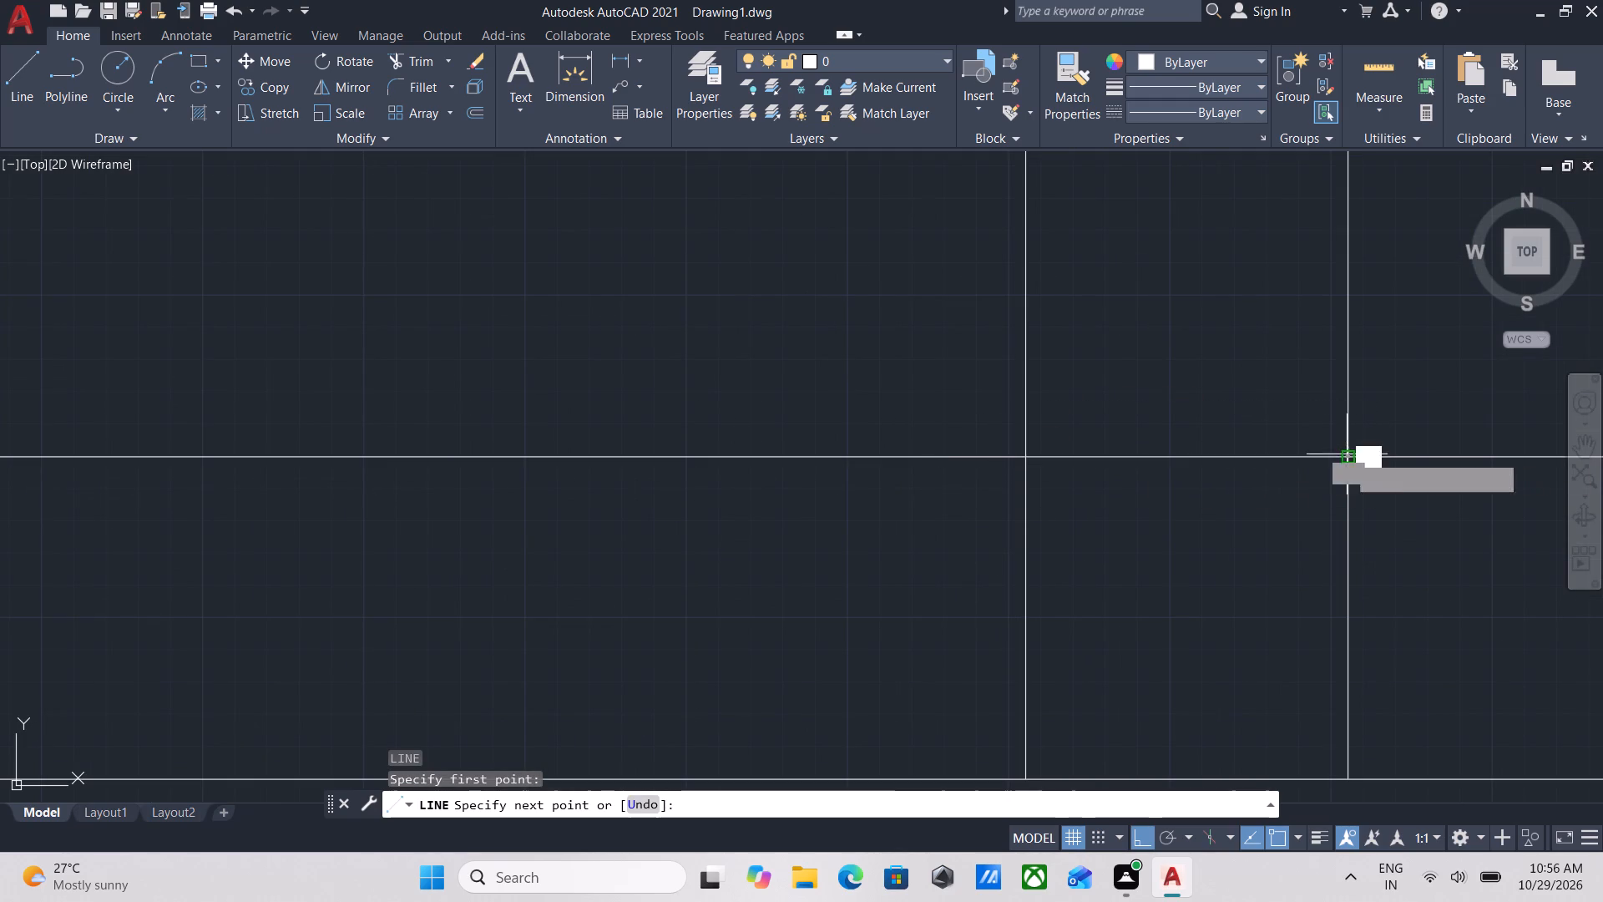
{"action": "key", "text": "Escape"}
Offset the short line across the partition 2'6" north, between the two partition faces.
{"action": "left_click", "coordinate": [1288, 511]}
{"action": "left_click", "coordinate": [1096, 385]}
{"action": "middle_click_drag", "start_coordinate": [1096, 385], "coordinate": [1097, 393]}
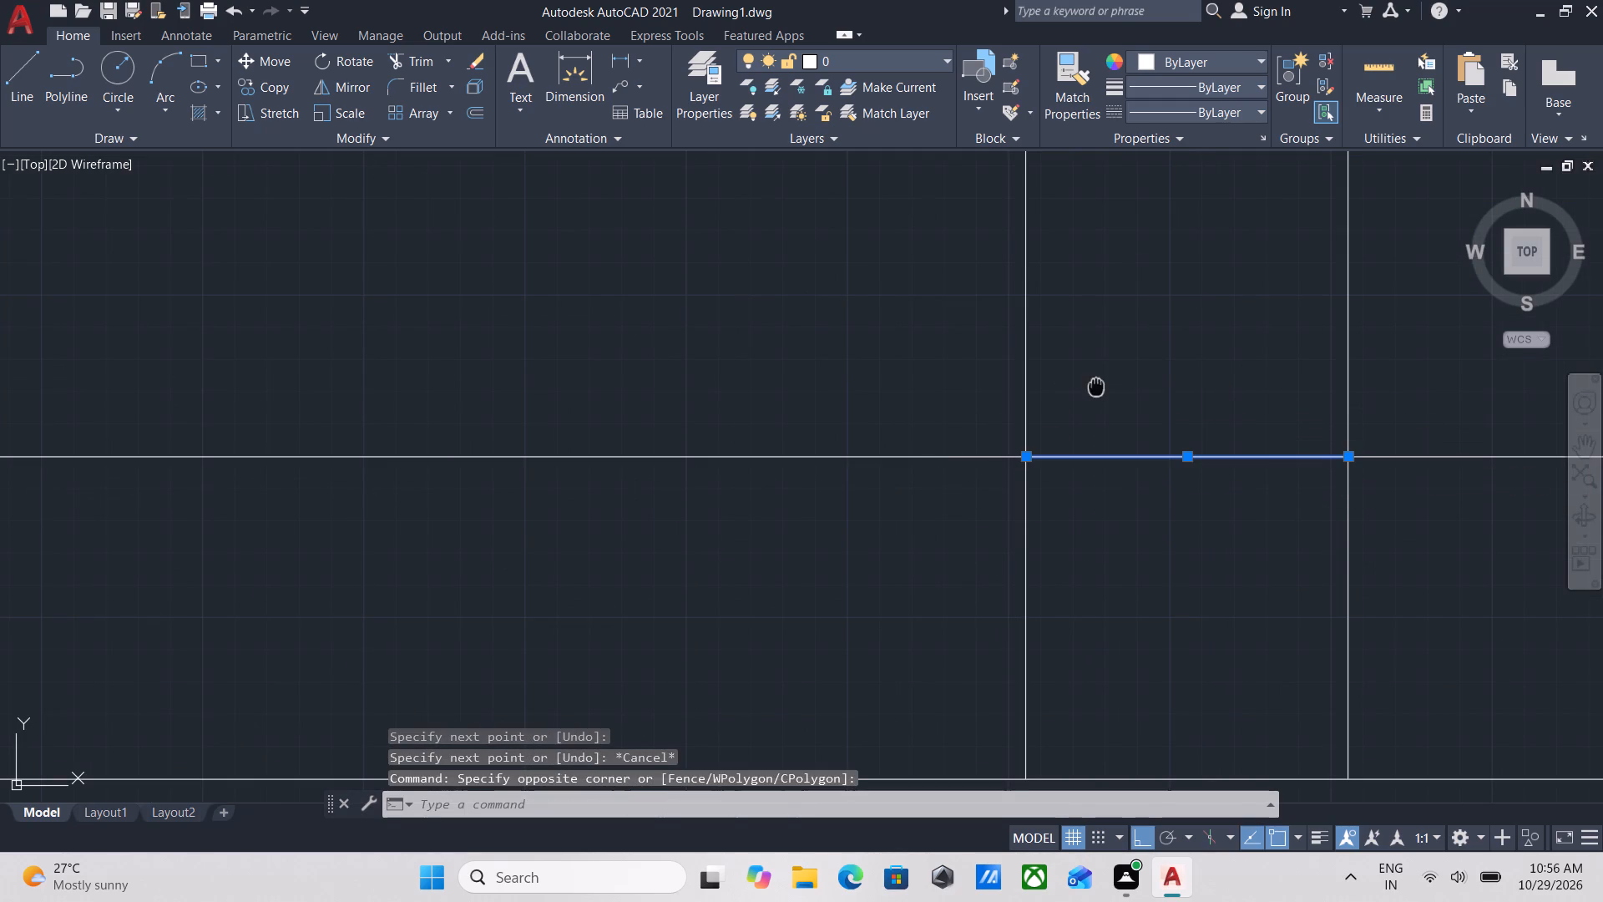
{"action": "middle_click_drag", "start_coordinate": [1097, 393], "coordinate": [1109, 483]}
{"action": "key", "text": "o"}
{"action": "key", "text": "Return"}
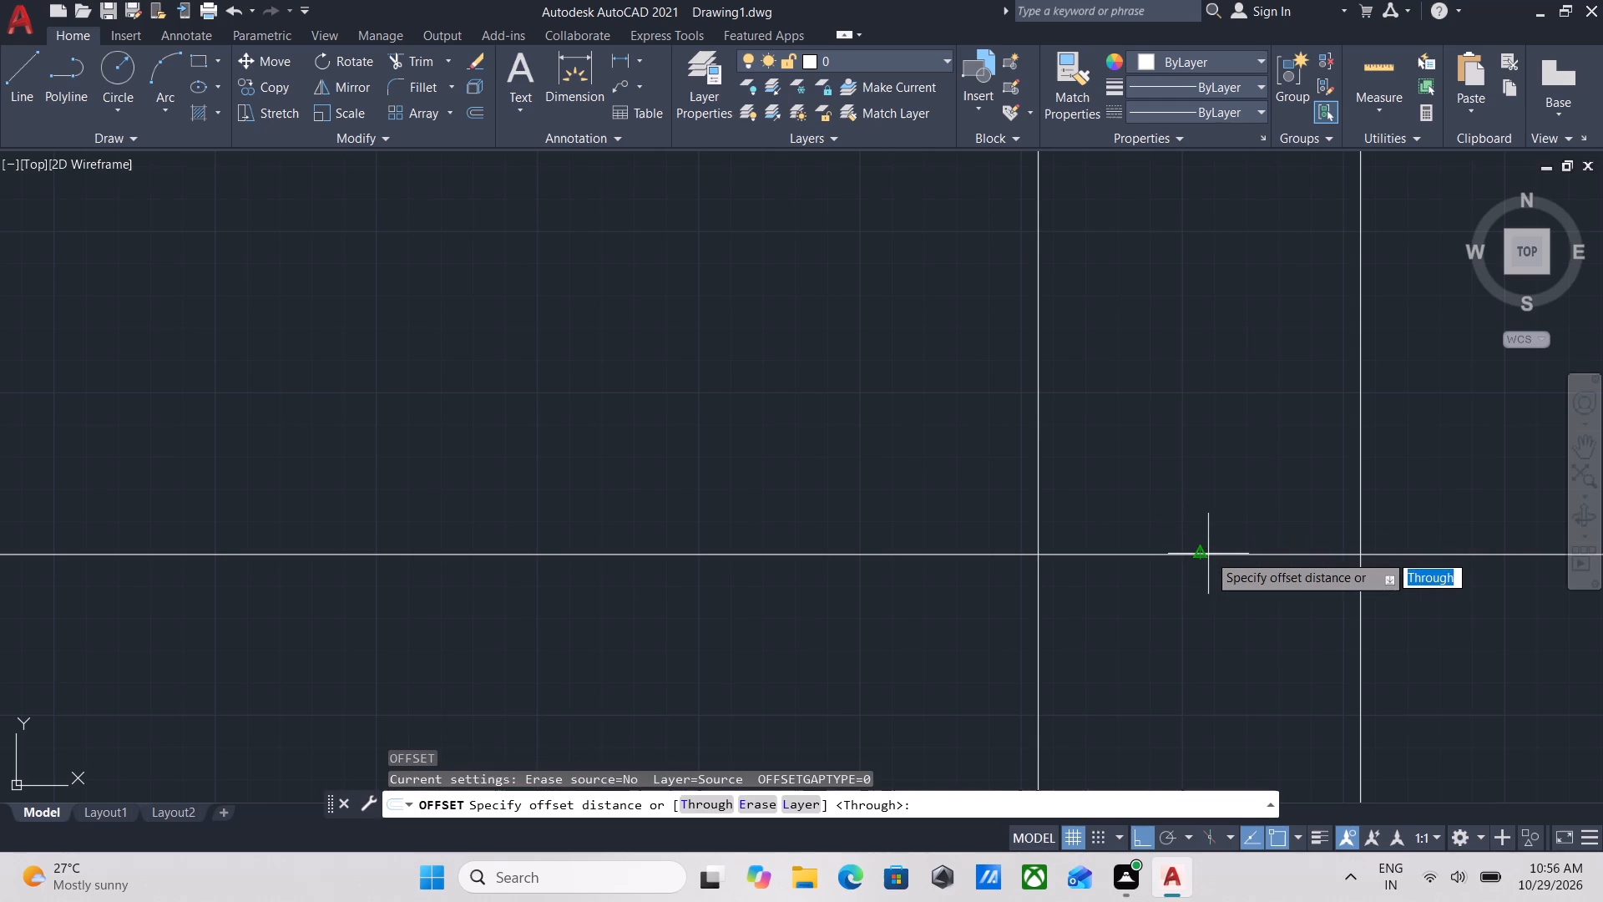
{"action": "left_click", "coordinate": [1194, 550]}
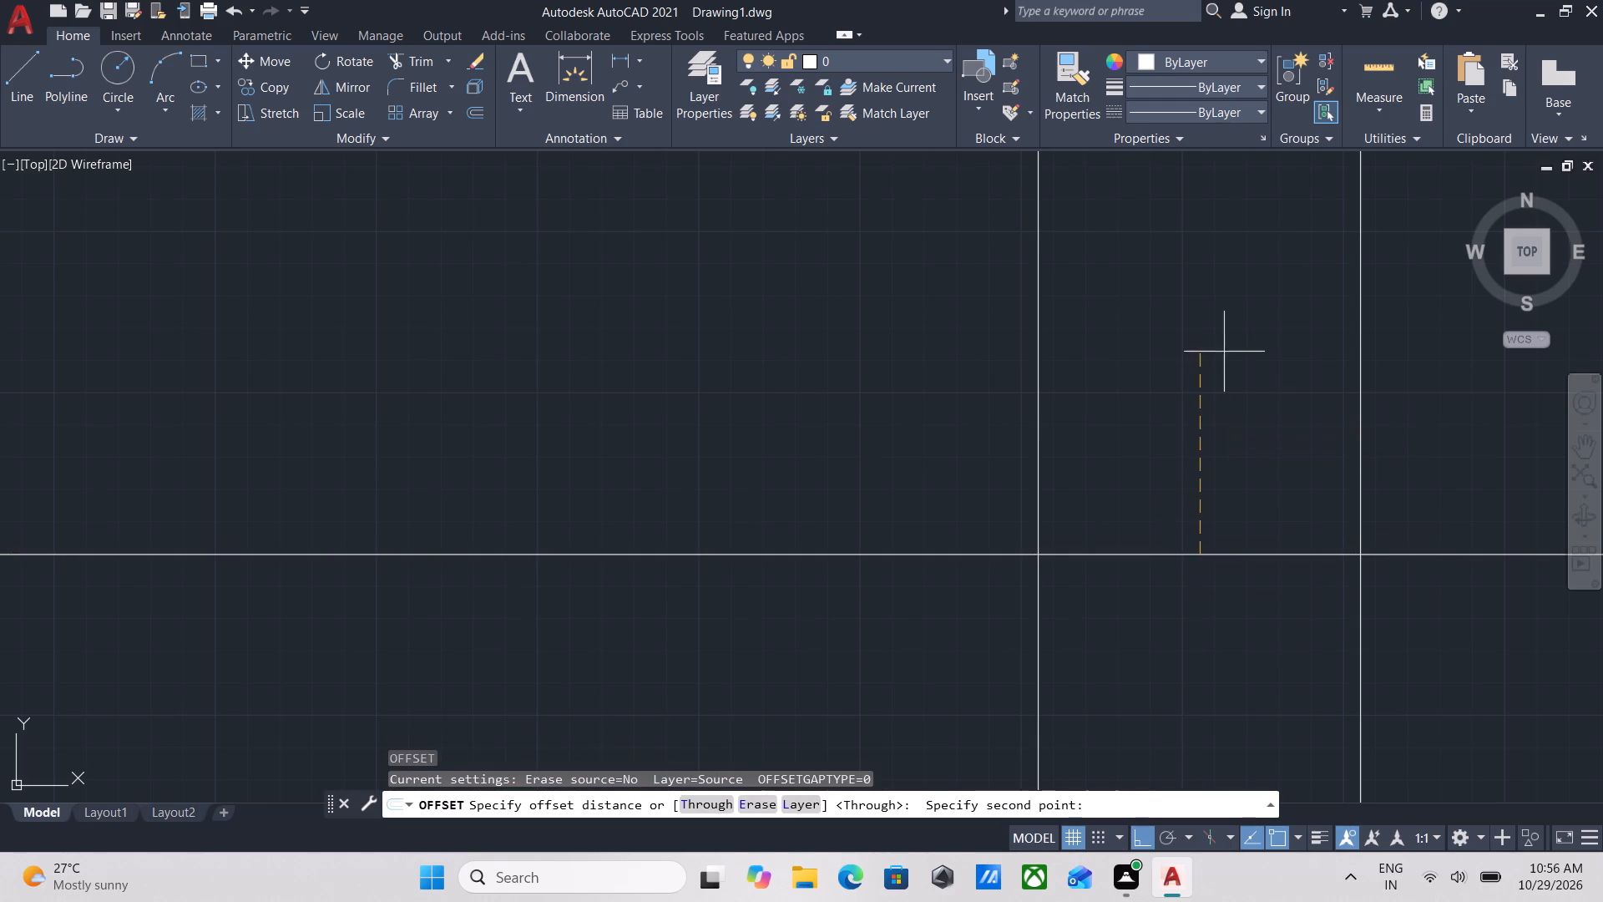
{"action": "left_click", "coordinate": [1221, 316]}
{"action": "scroll", "coordinate": [1231, 406], "scroll_direction": "down", "scroll_amount": 2}
{"action": "middle_click_drag", "start_coordinate": [1231, 406], "coordinate": [1247, 552]}
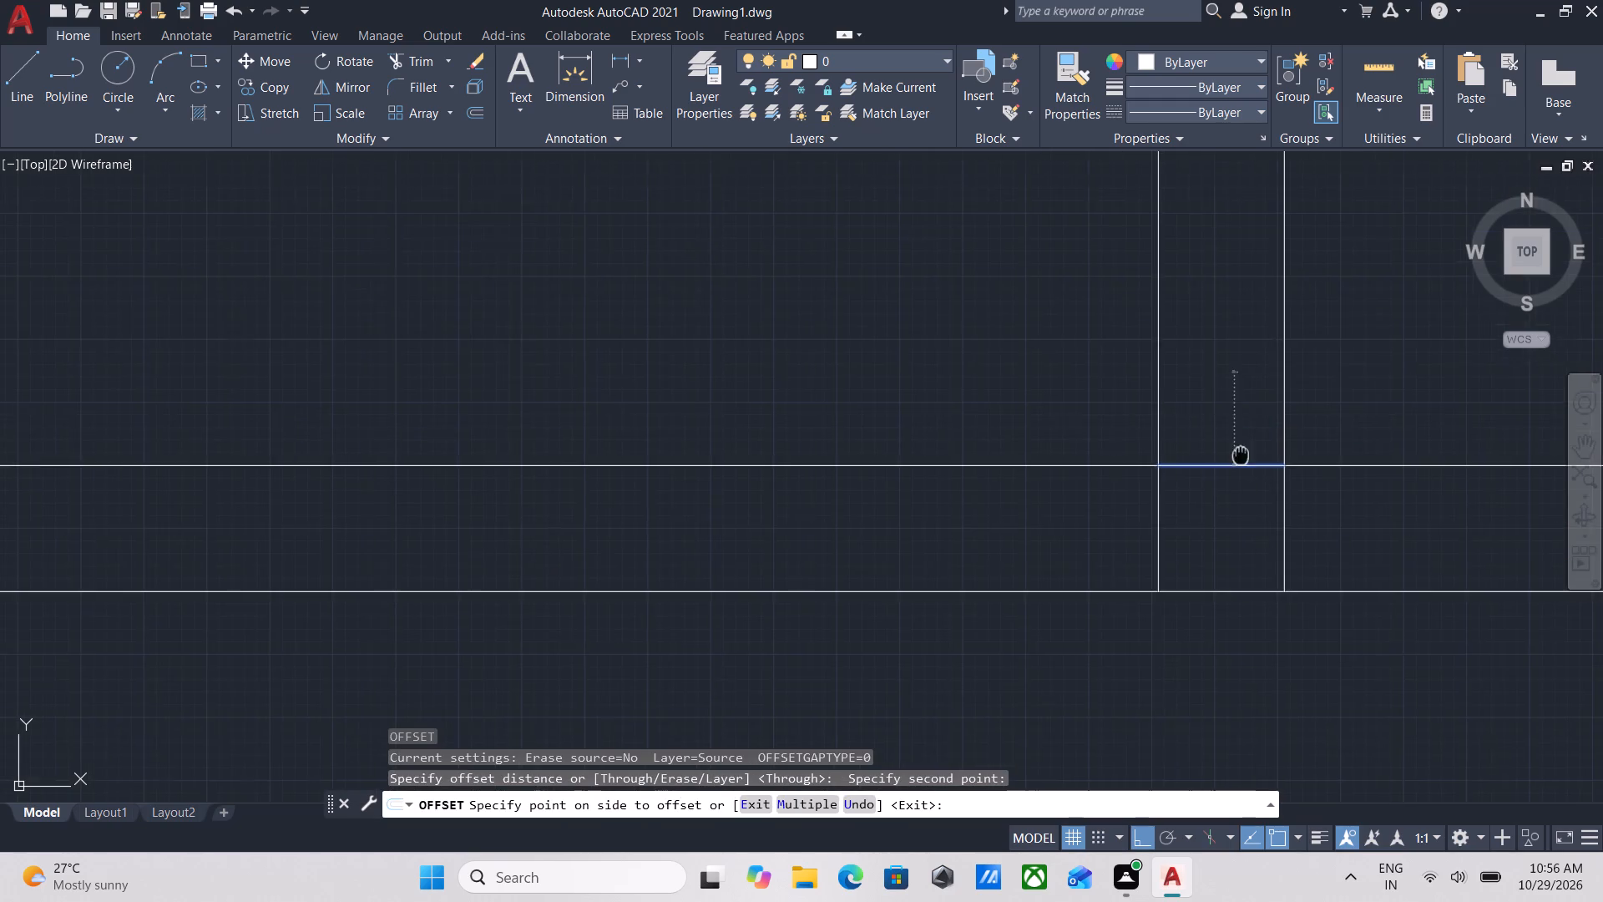
{"action": "middle_click_drag", "start_coordinate": [1247, 552], "coordinate": [1252, 575]}
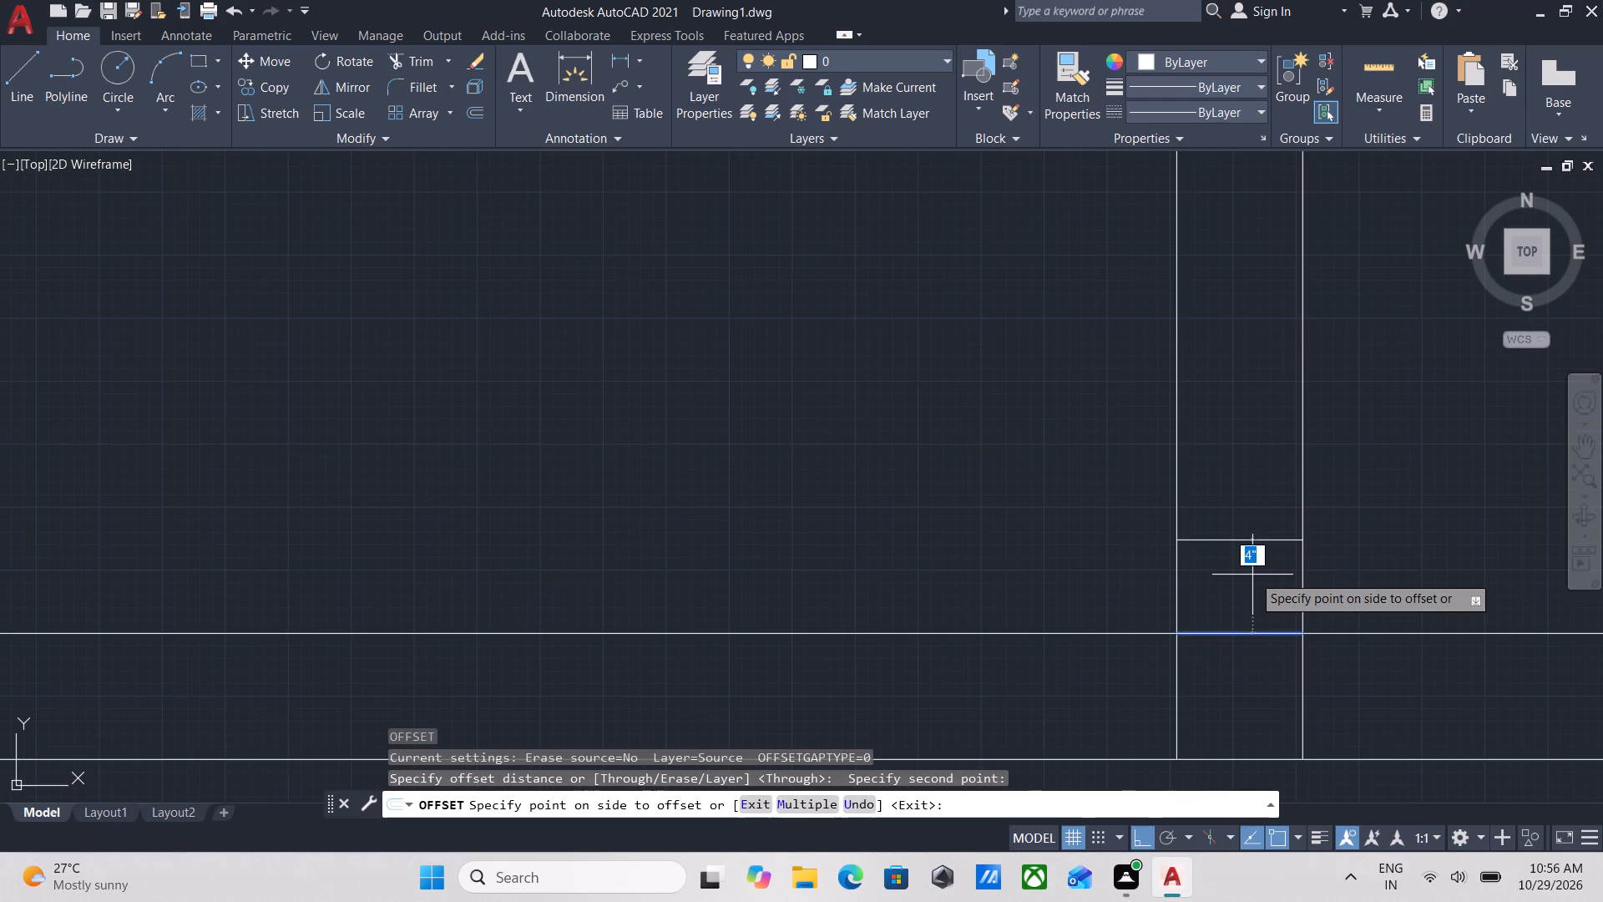
{"action": "scroll", "coordinate": [1252, 575], "scroll_direction": "down", "scroll_amount": 3}
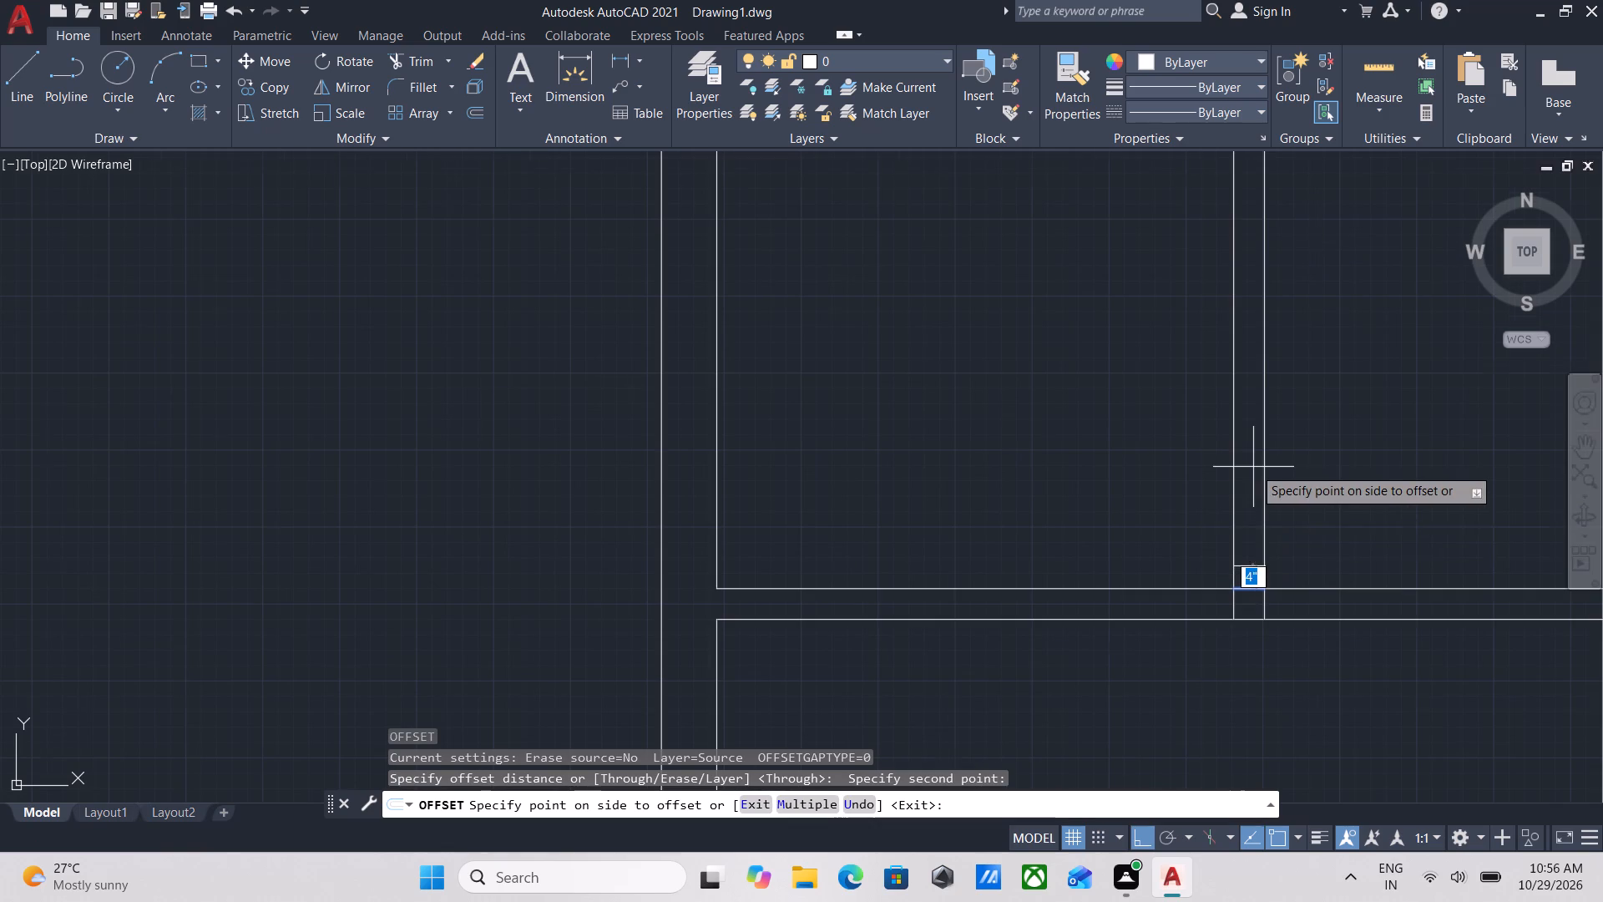
{"action": "scroll", "coordinate": [1253, 467], "scroll_direction": "up", "scroll_amount": 2}
{"action": "scroll", "coordinate": [1253, 467], "scroll_direction": "down", "scroll_amount": 4}
{"action": "scroll", "coordinate": [1253, 467], "scroll_direction": "up", "scroll_amount": 3}
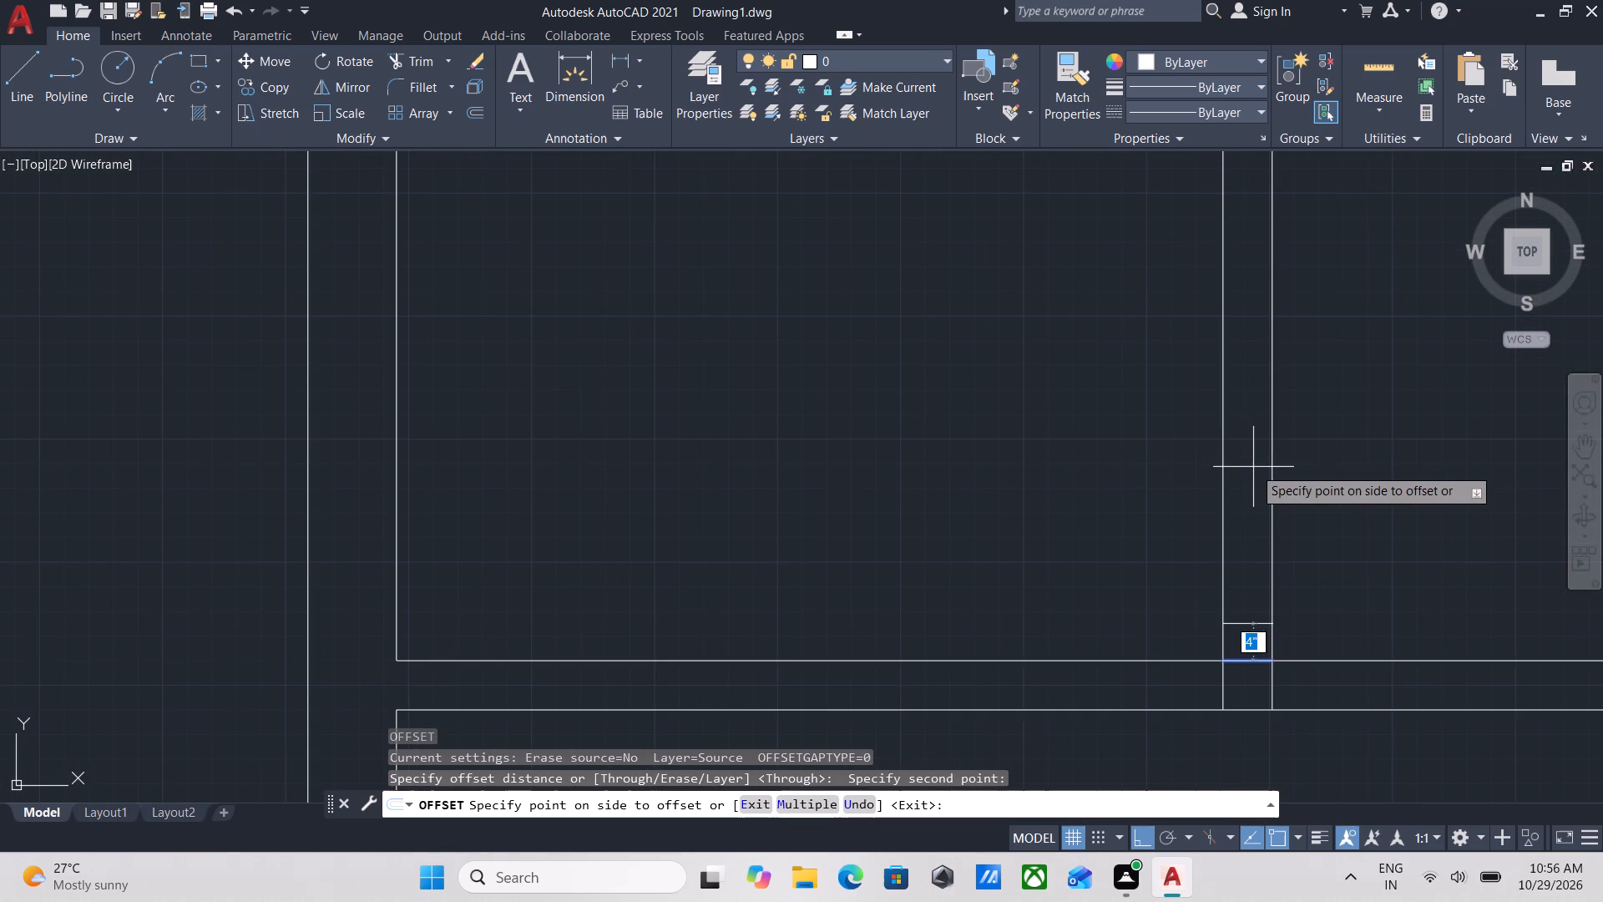
{"action": "type", "text": "2'"}
{"action": "key", "text": "6"}
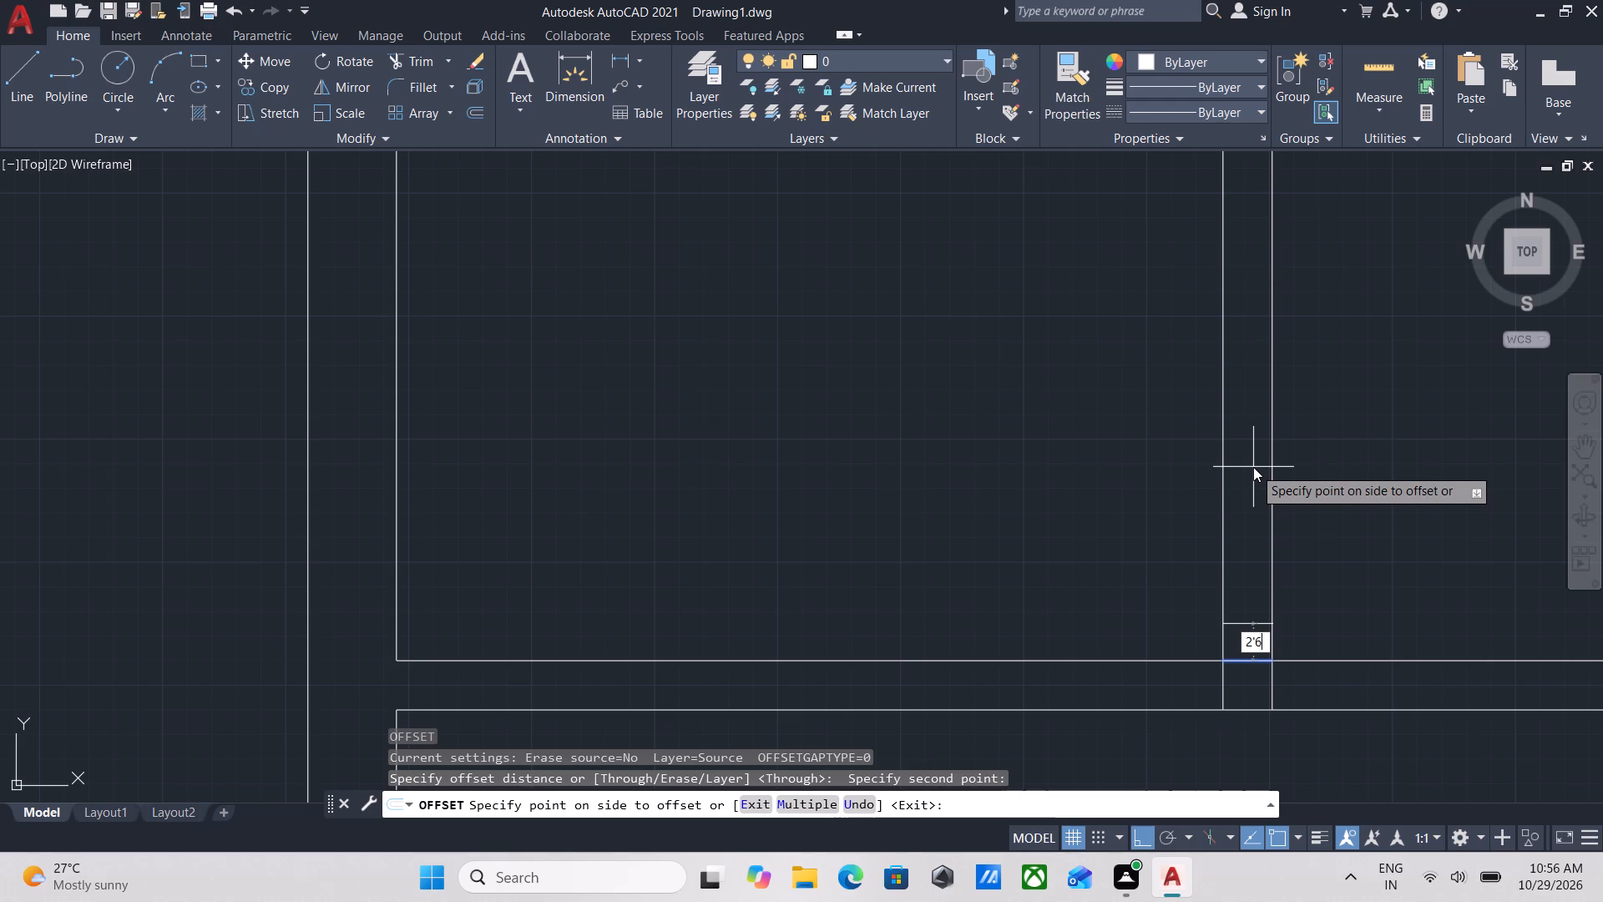
{"action": "key", "text": "Return"}
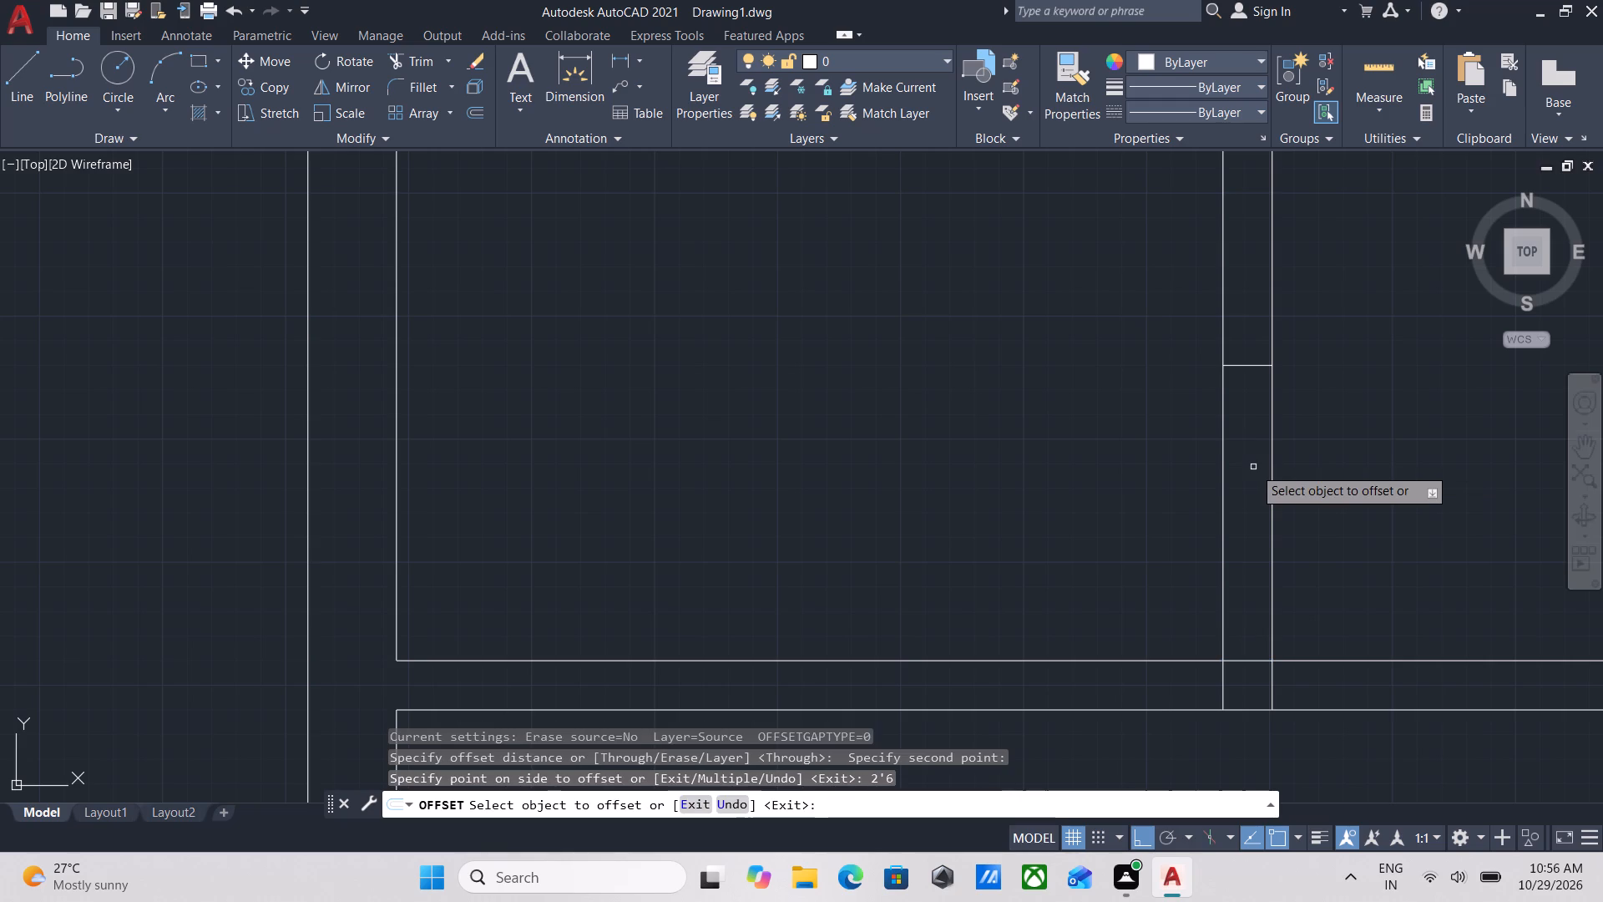
{"action": "key", "text": "Escape"}
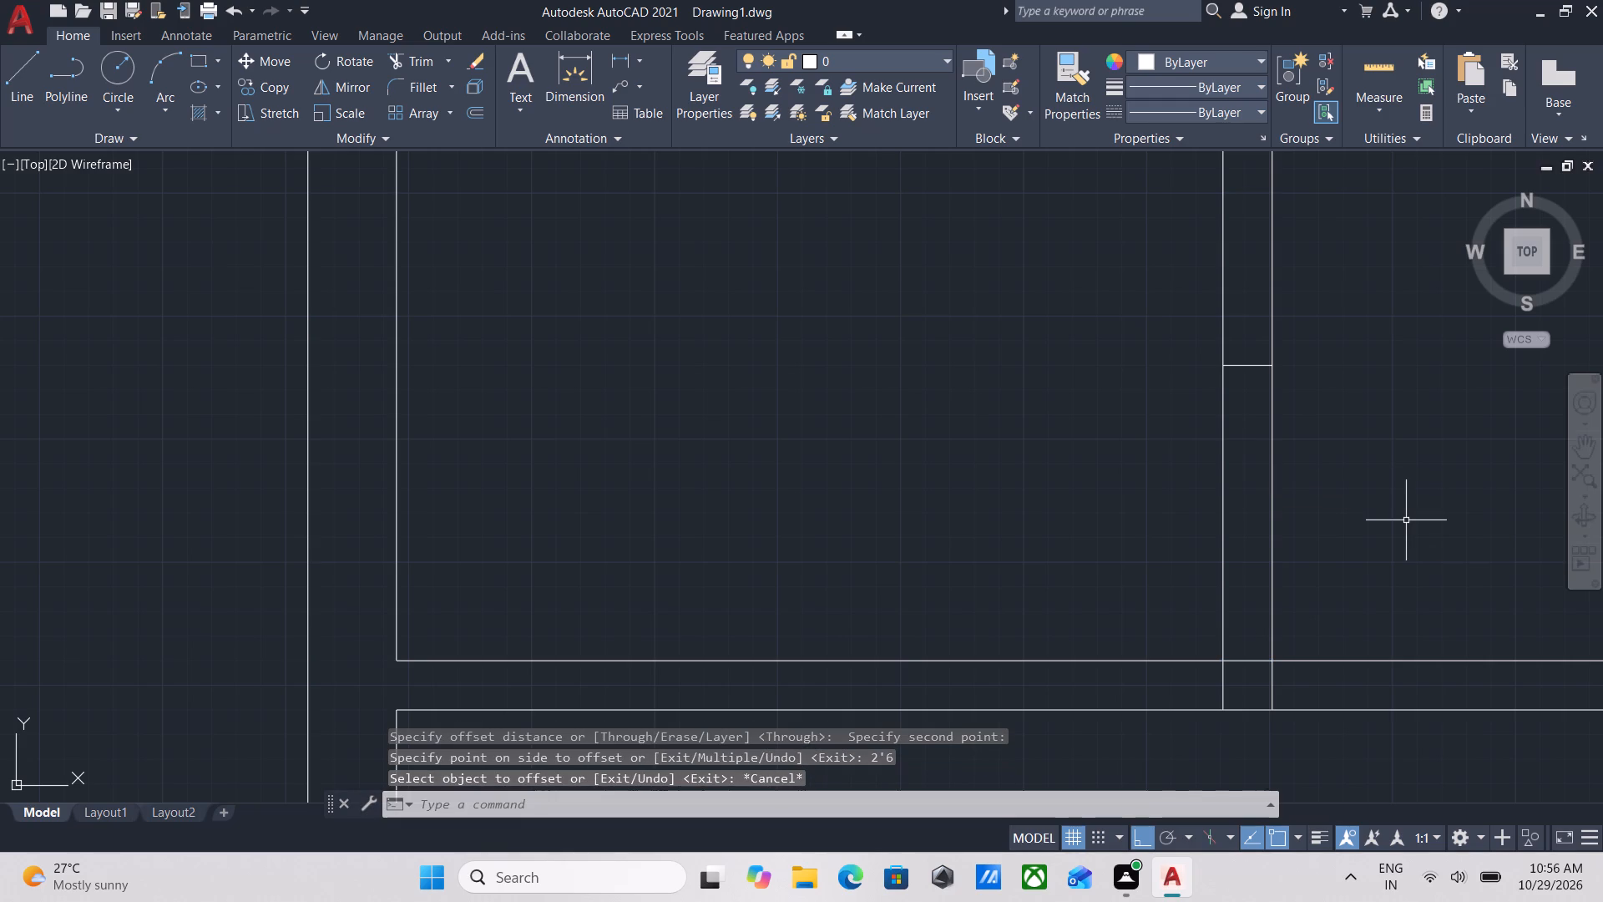
Trim both partition faces between the offset line and the horizontal wall to open the doorway.
{"action": "type", "text": "tr"}
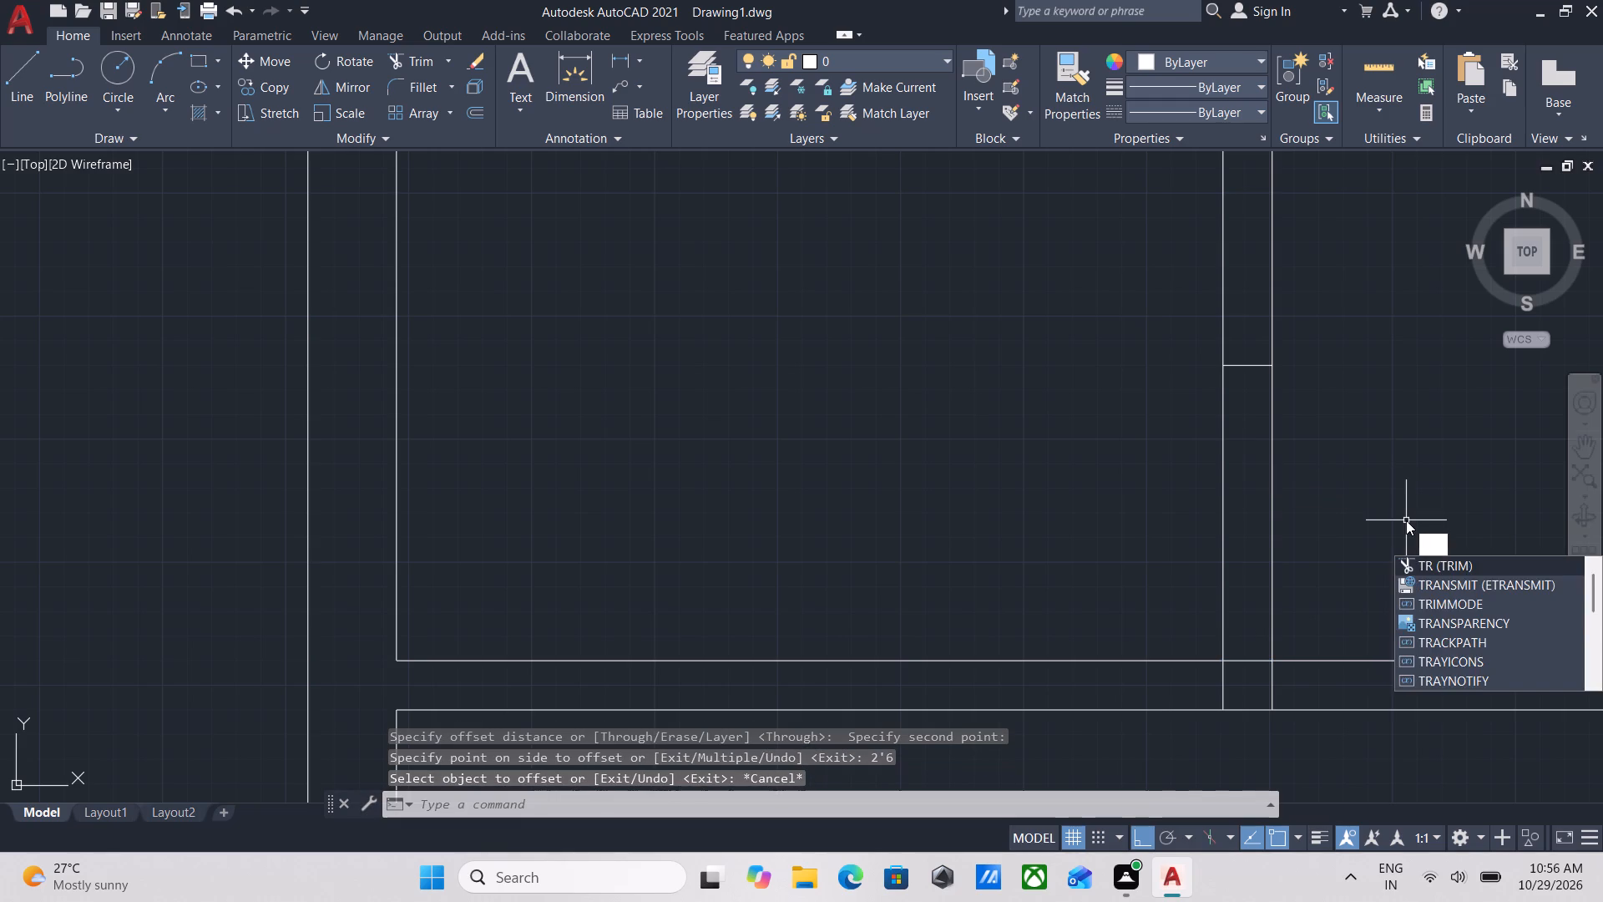
{"action": "key", "text": "Return"}
{"action": "left_click", "coordinate": [1373, 499]}
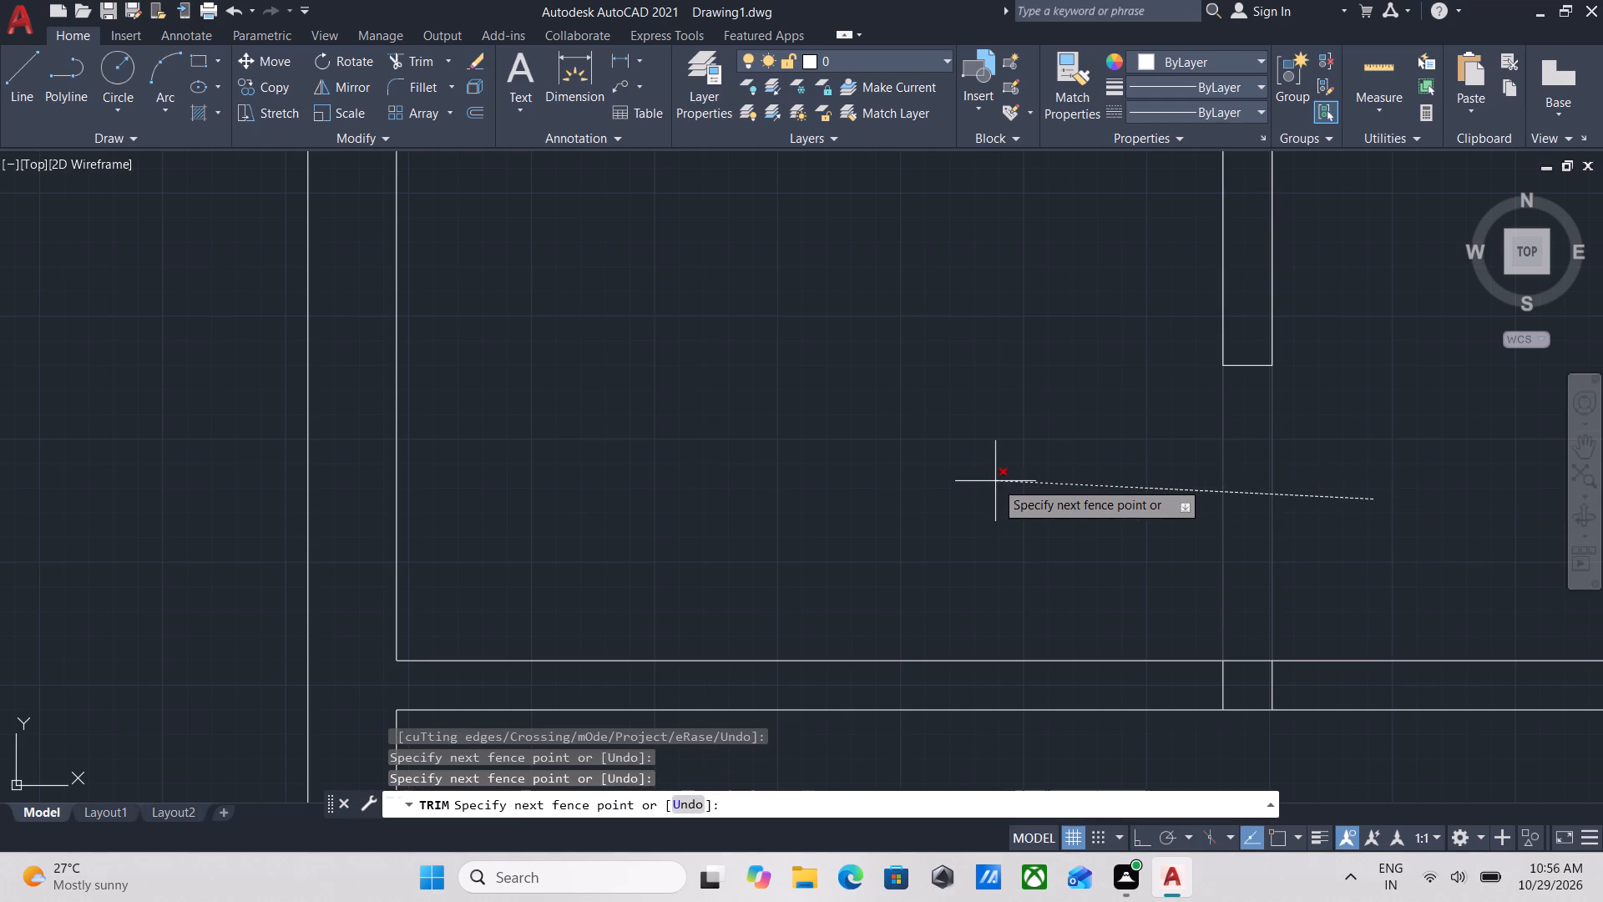
{"action": "left_click", "coordinate": [995, 481]}
Trim both faces of the horizontal wall from the partition east to the small rooms' east wall.
{"action": "scroll", "coordinate": [1262, 747], "scroll_direction": "up", "scroll_amount": 1}
{"action": "scroll", "coordinate": [1262, 747], "scroll_direction": "down", "scroll_amount": 3}
{"action": "middle_click_drag", "start_coordinate": [1231, 739], "coordinate": [1046, 675]}
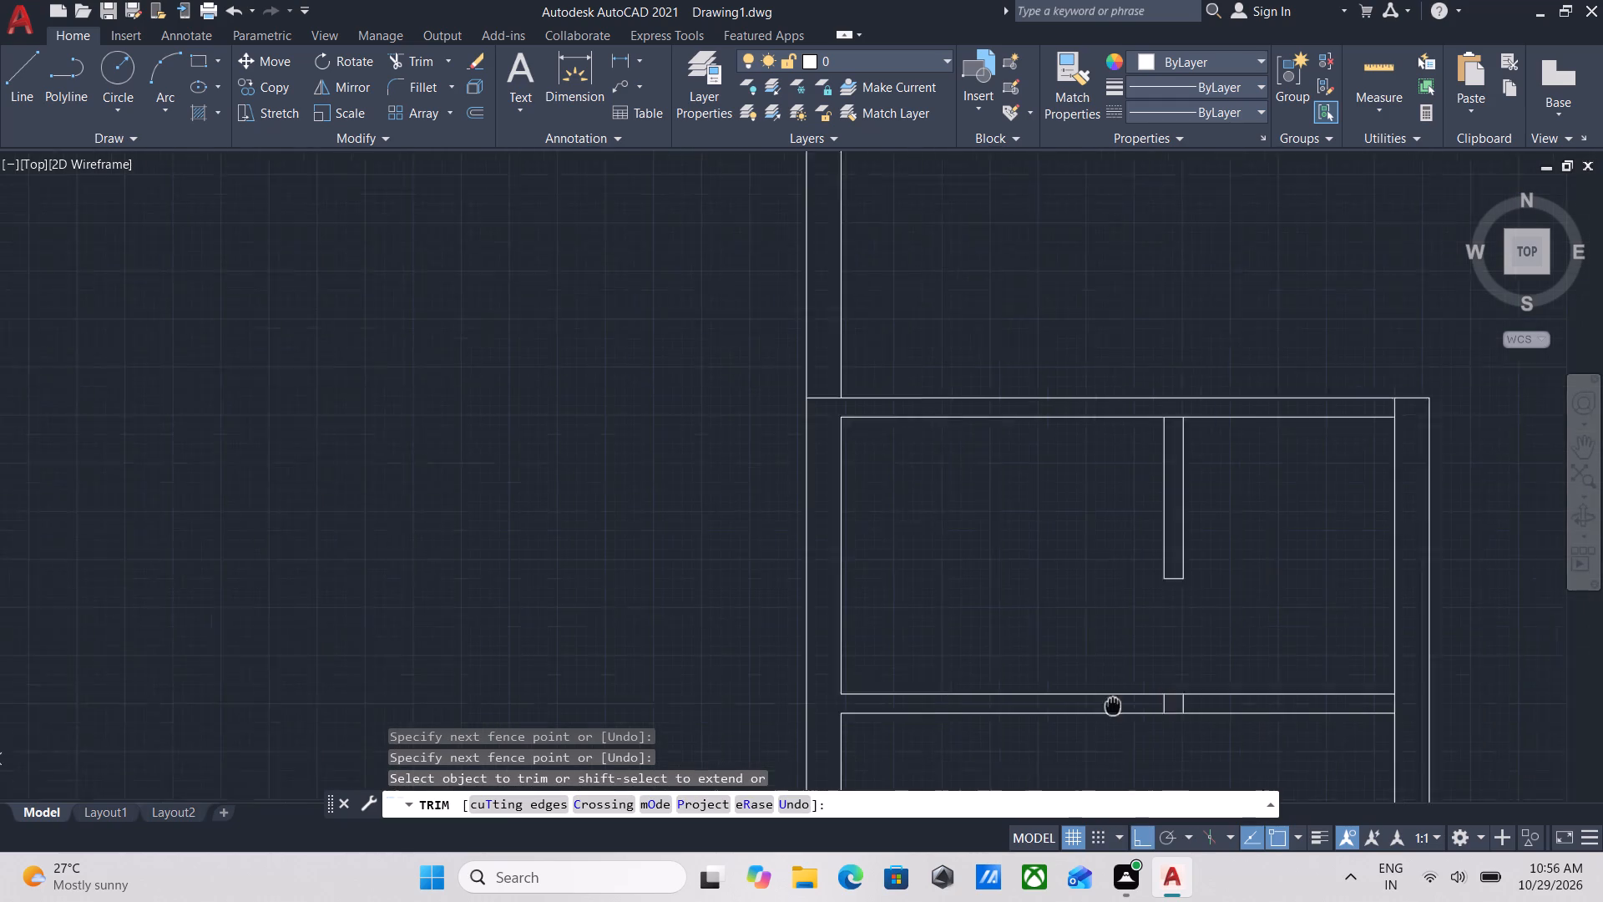
{"action": "middle_click_drag", "start_coordinate": [1046, 675], "coordinate": [983, 637]}
{"action": "scroll", "coordinate": [983, 637], "scroll_direction": "up", "scroll_amount": 1}
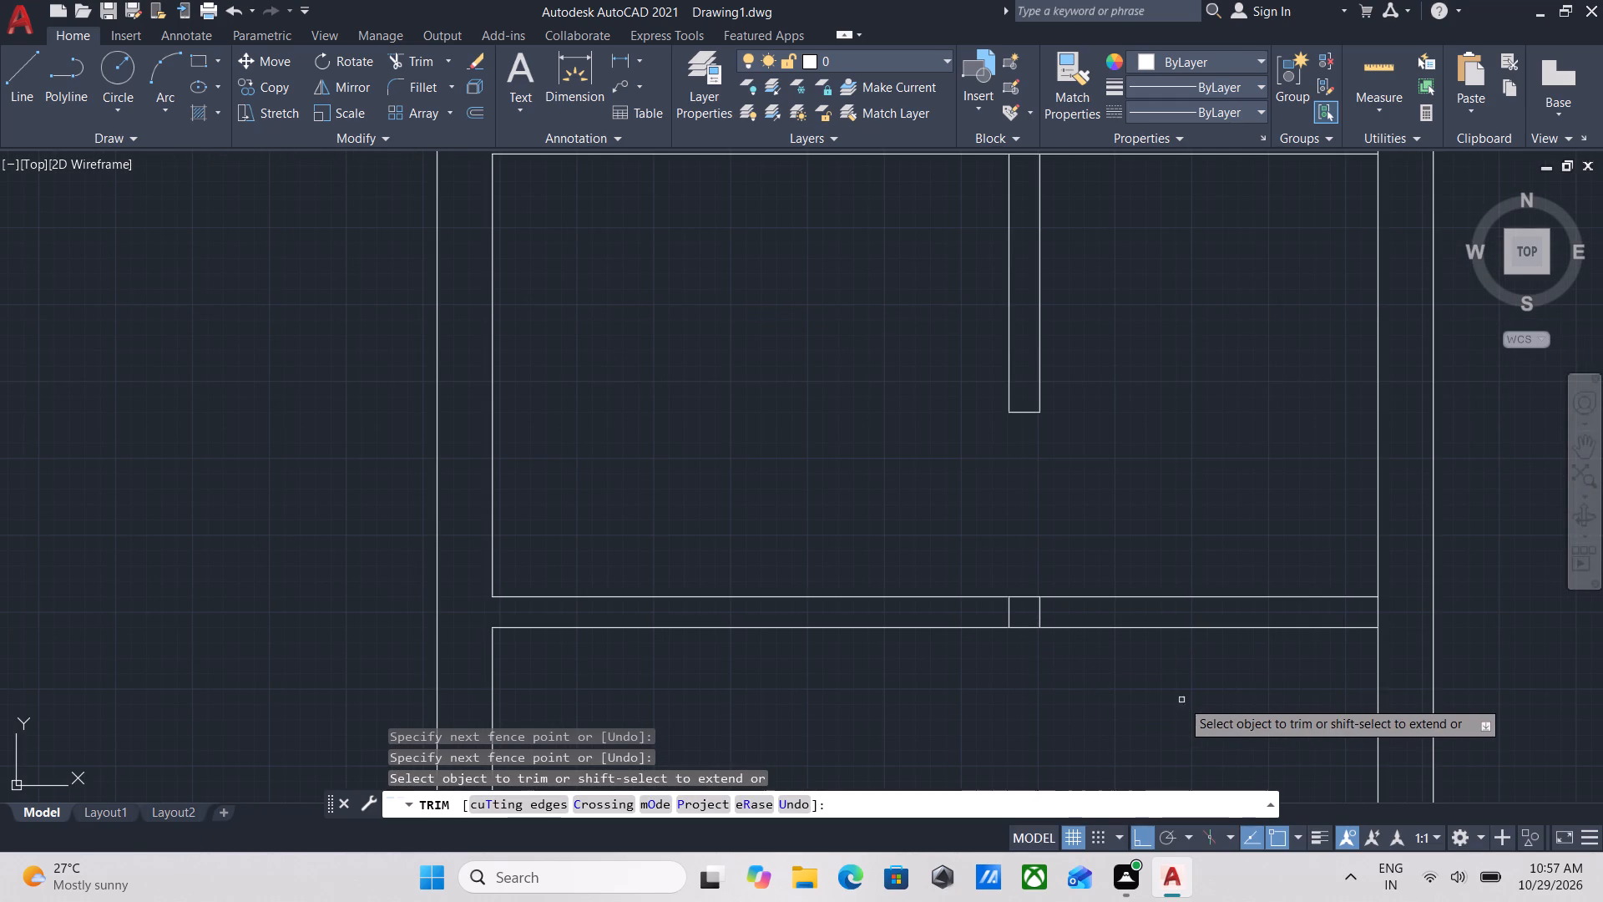
{"action": "left_click", "coordinate": [1187, 687]}
{"action": "left_click", "coordinate": [1168, 448]}
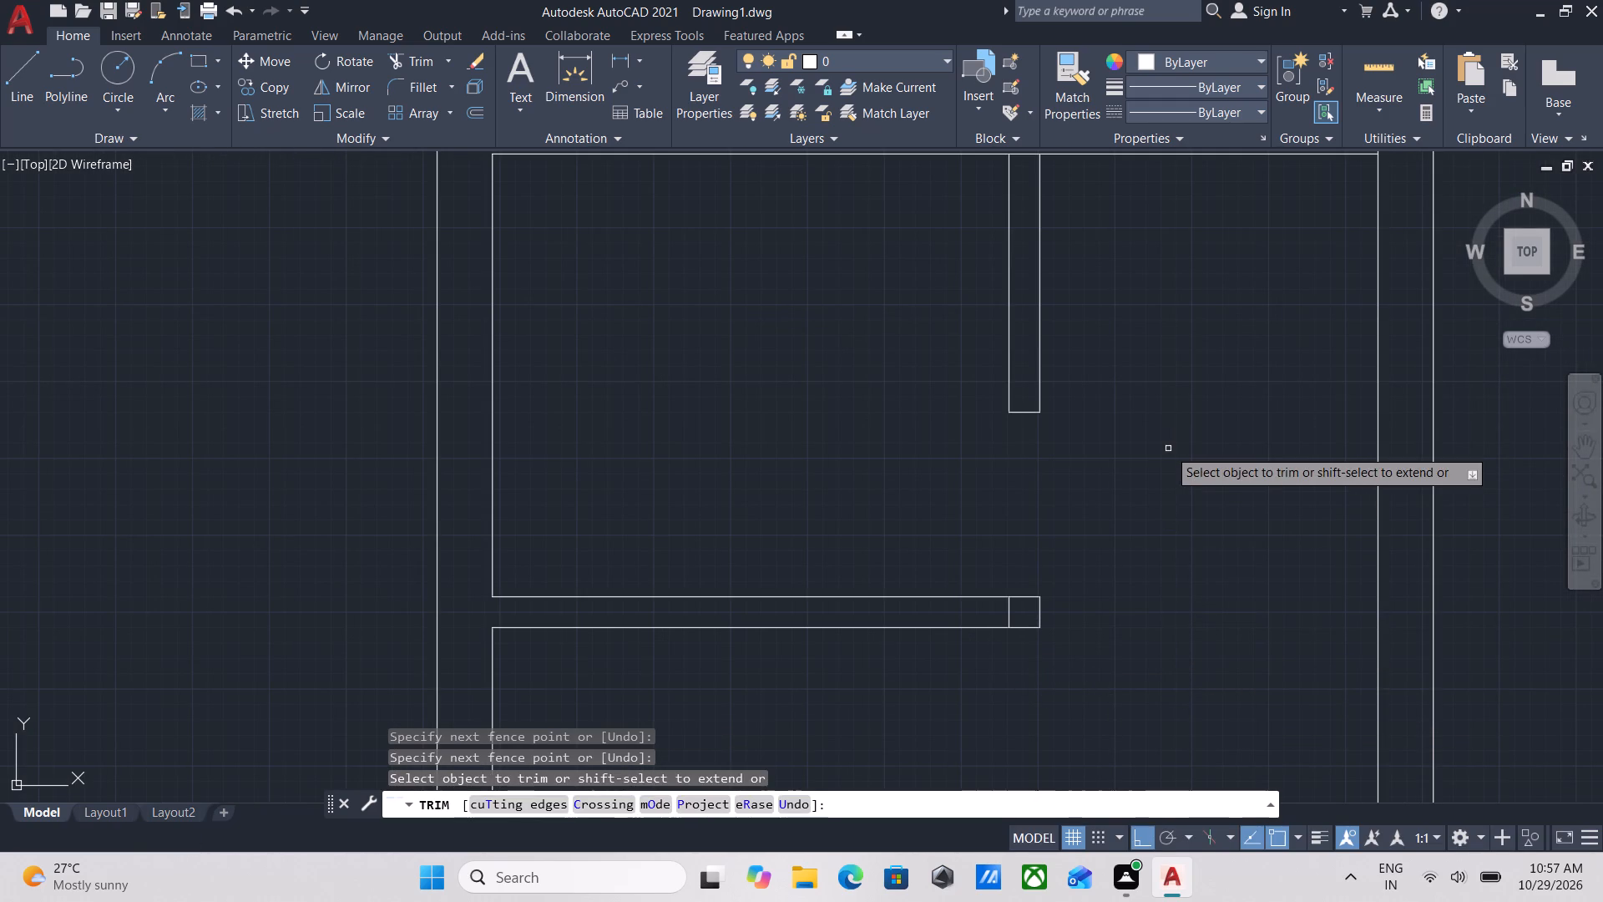
Trim the leftover partition west-face line inside the east end of the shortened horizontal wall.
{"action": "scroll", "coordinate": [1153, 597], "scroll_direction": "down", "scroll_amount": 2}
{"action": "middle_click_drag", "start_coordinate": [1153, 597], "coordinate": [1171, 546]}
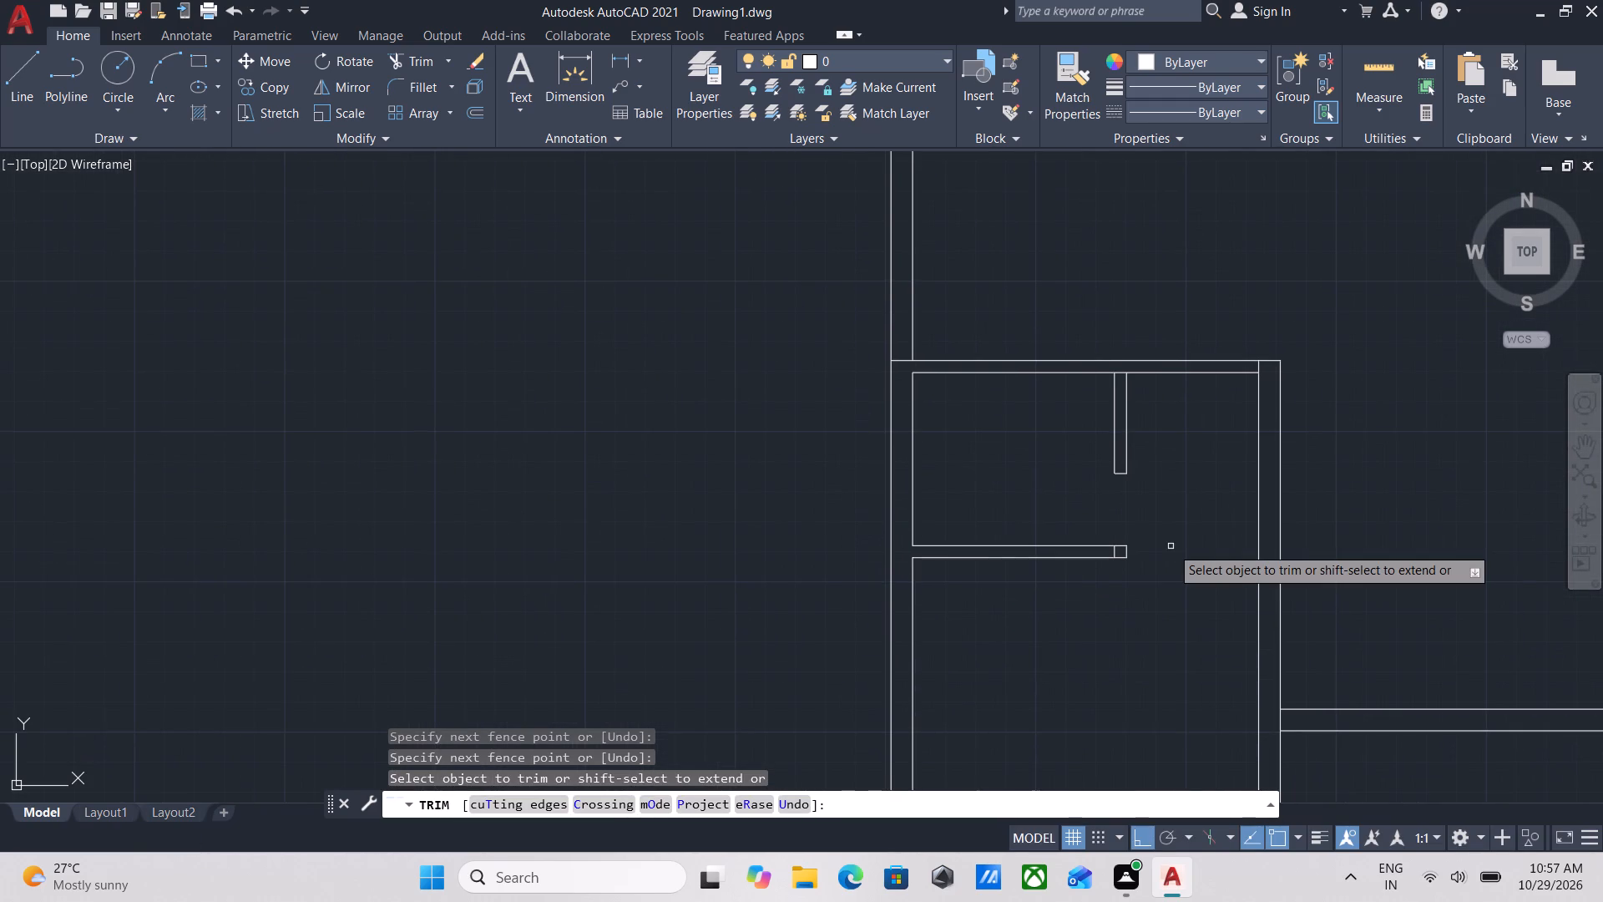
{"action": "scroll", "coordinate": [1171, 546], "scroll_direction": "up", "scroll_amount": 3}
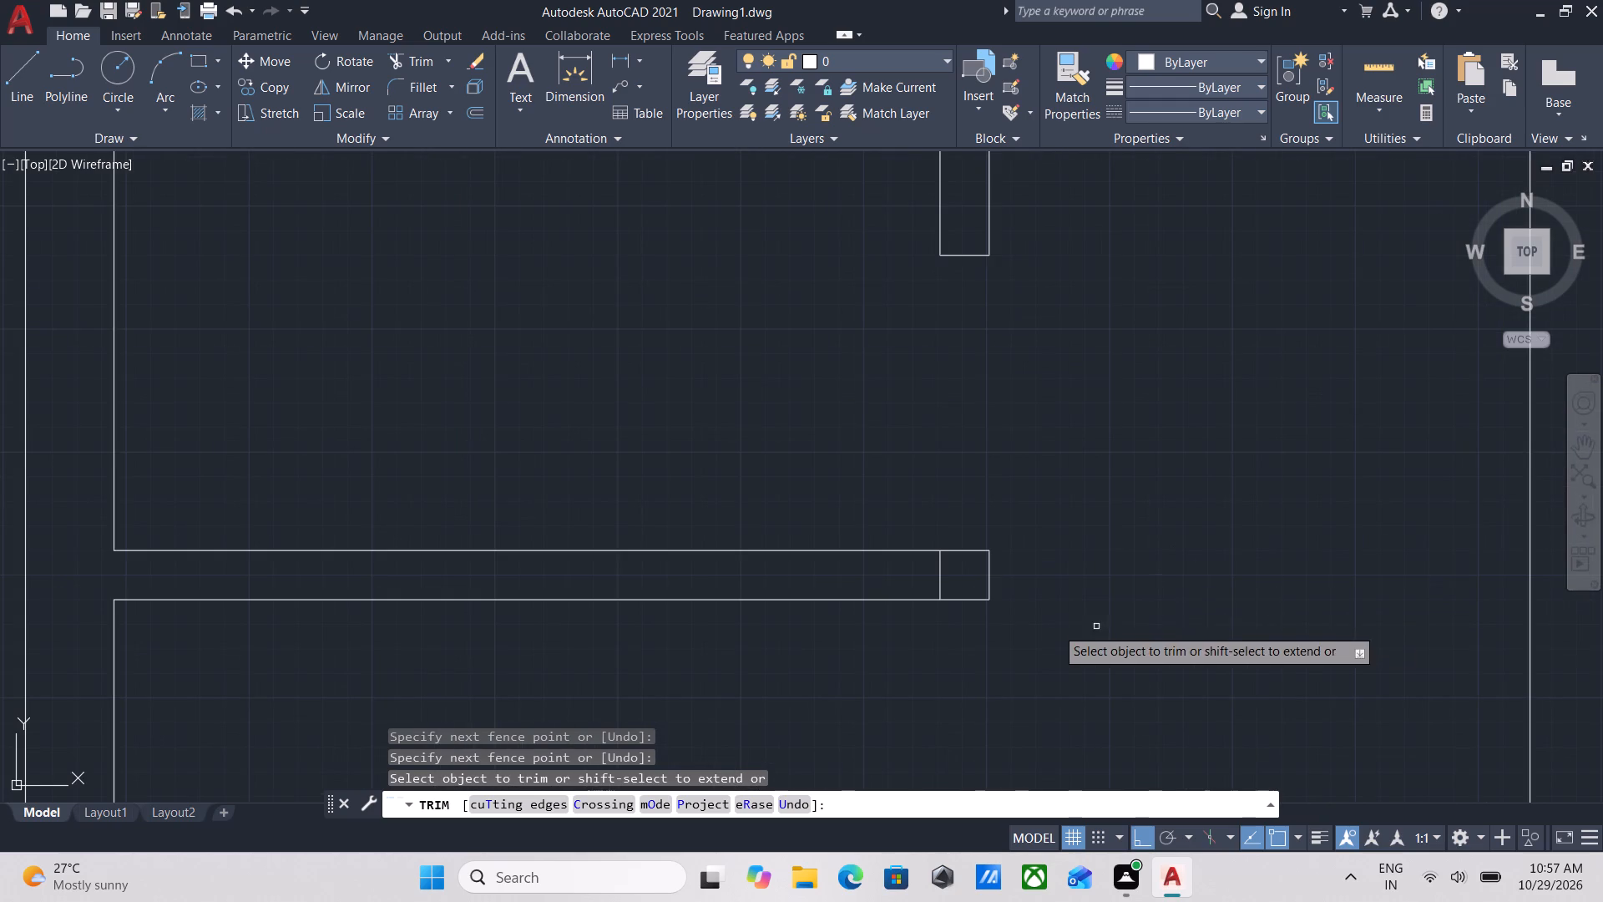
{"action": "scroll", "coordinate": [969, 598], "scroll_direction": "up", "scroll_amount": 1}
{"action": "left_click", "coordinate": [941, 568]}
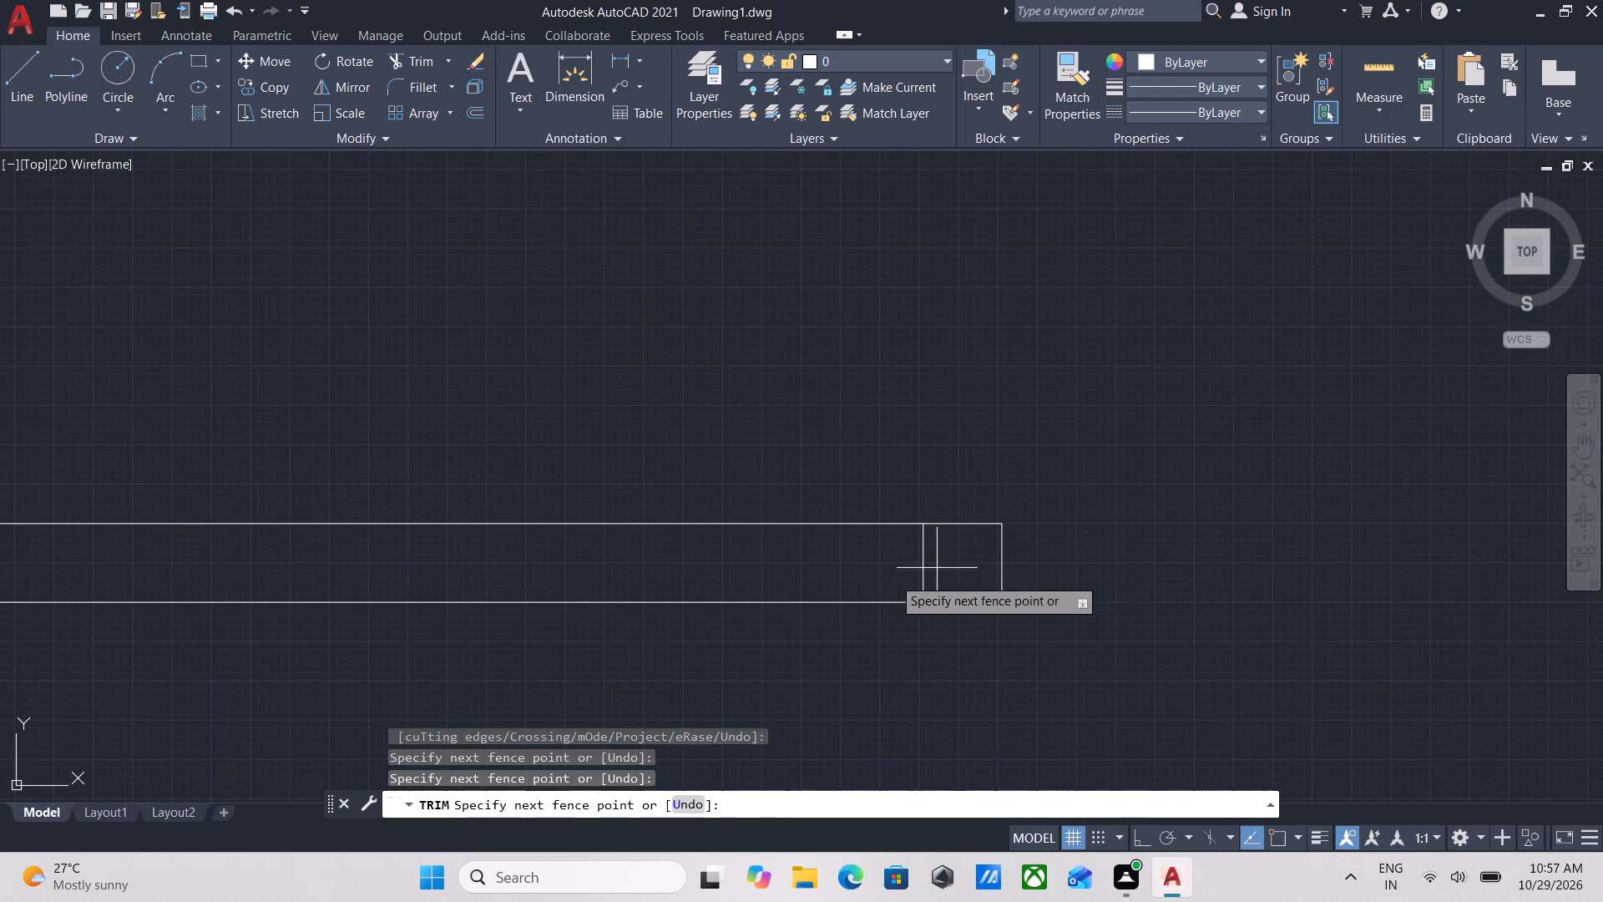
{"action": "left_click", "coordinate": [879, 581]}
{"action": "key", "text": "Escape"}
{"action": "scroll", "coordinate": [1033, 369], "scroll_direction": "down", "scroll_amount": 3}
{"action": "middle_click_drag", "start_coordinate": [1033, 368], "coordinate": [994, 503]}
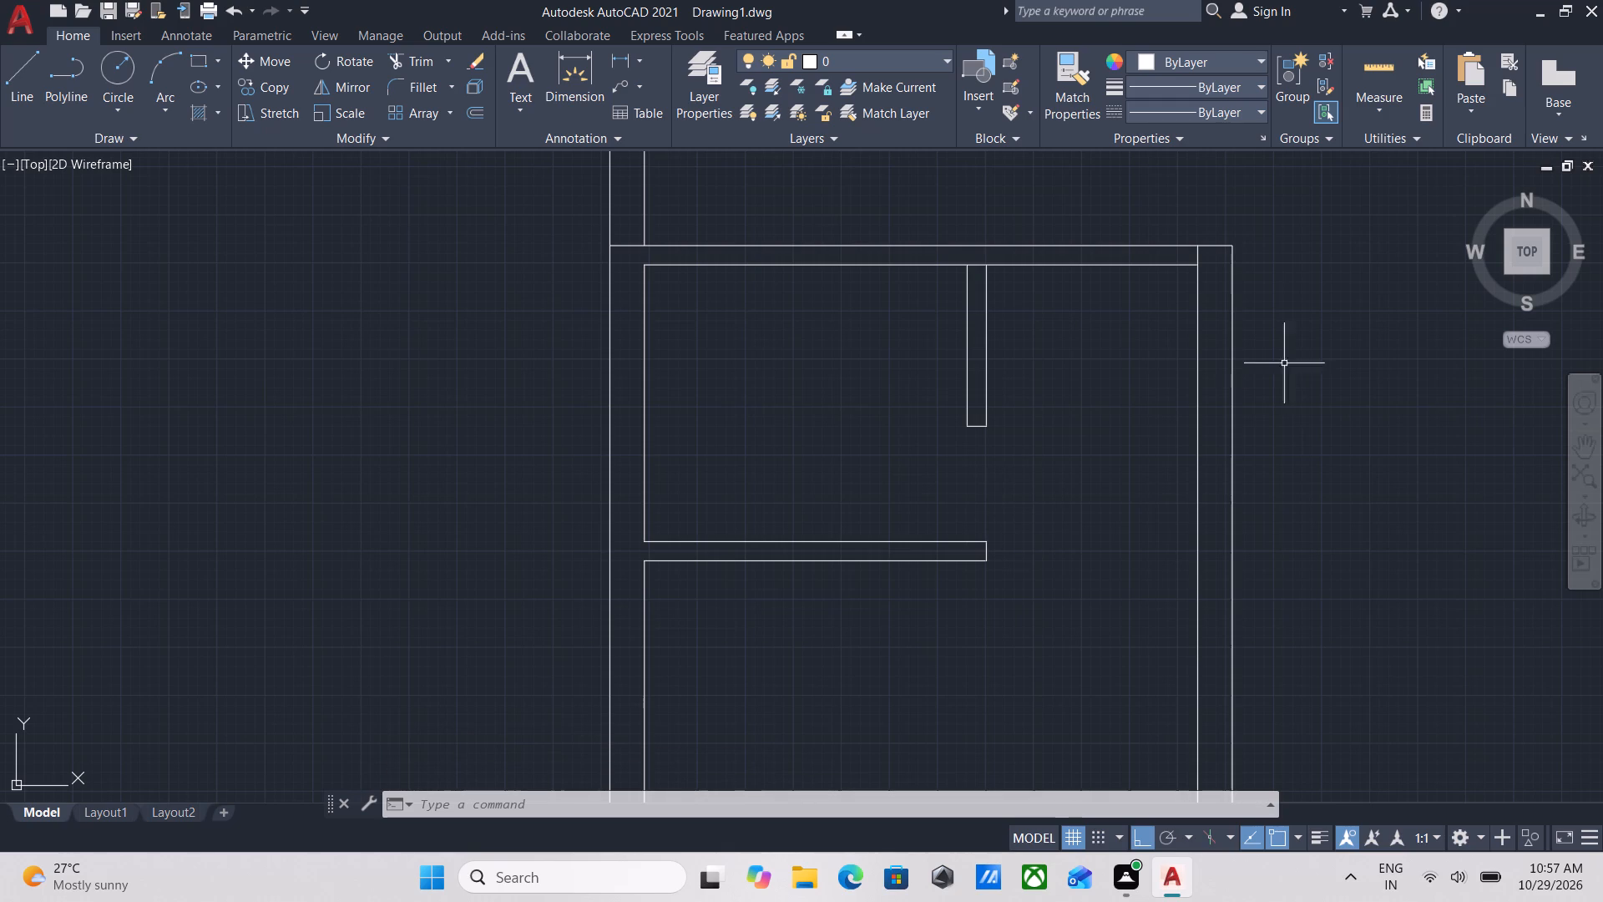
Trim the top wall's south face between the two faces of the short partition to open their junction.
{"action": "scroll", "coordinate": [1173, 307], "scroll_direction": "up", "scroll_amount": 2}
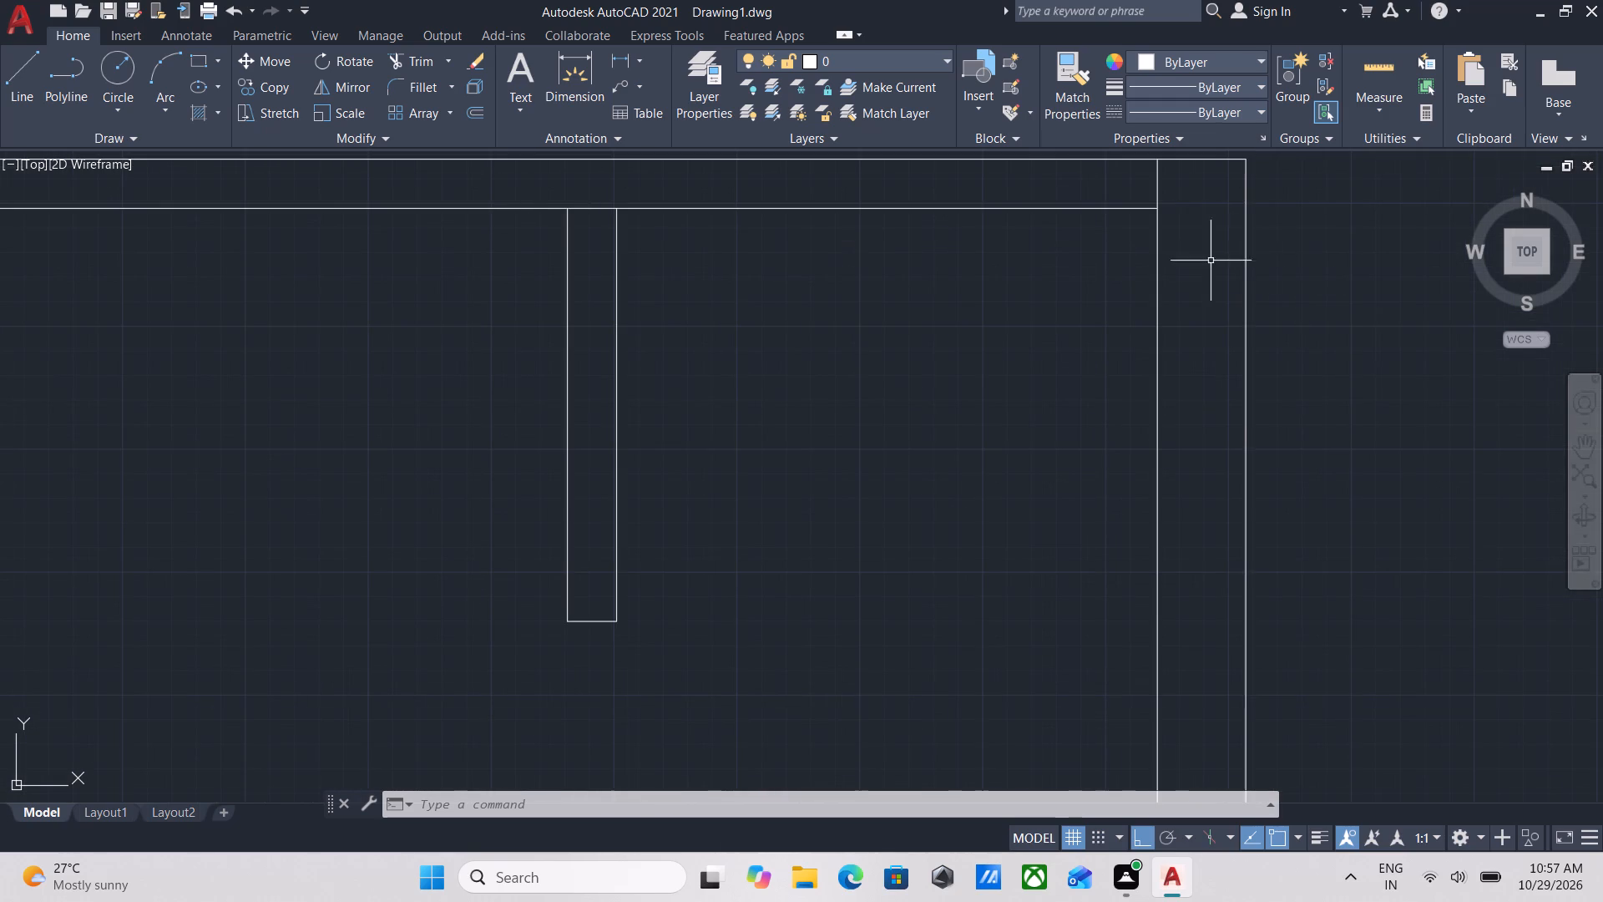
{"action": "middle_click_drag", "start_coordinate": [1186, 246], "coordinate": [1196, 342]}
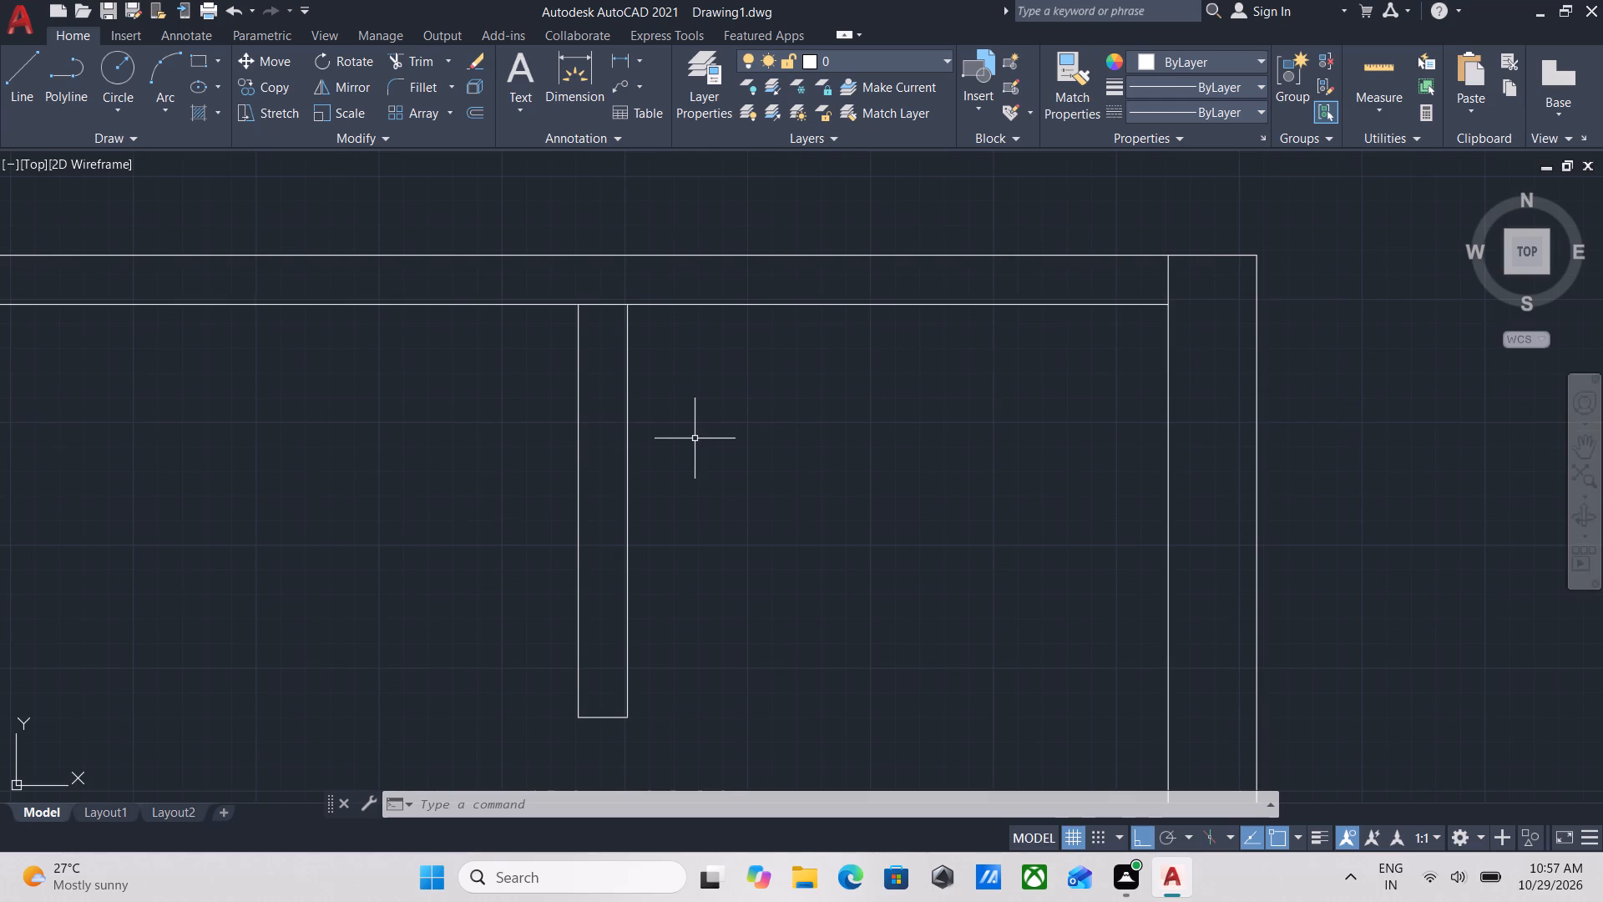
{"action": "type", "text": "tr"}
{"action": "key", "text": "Return"}
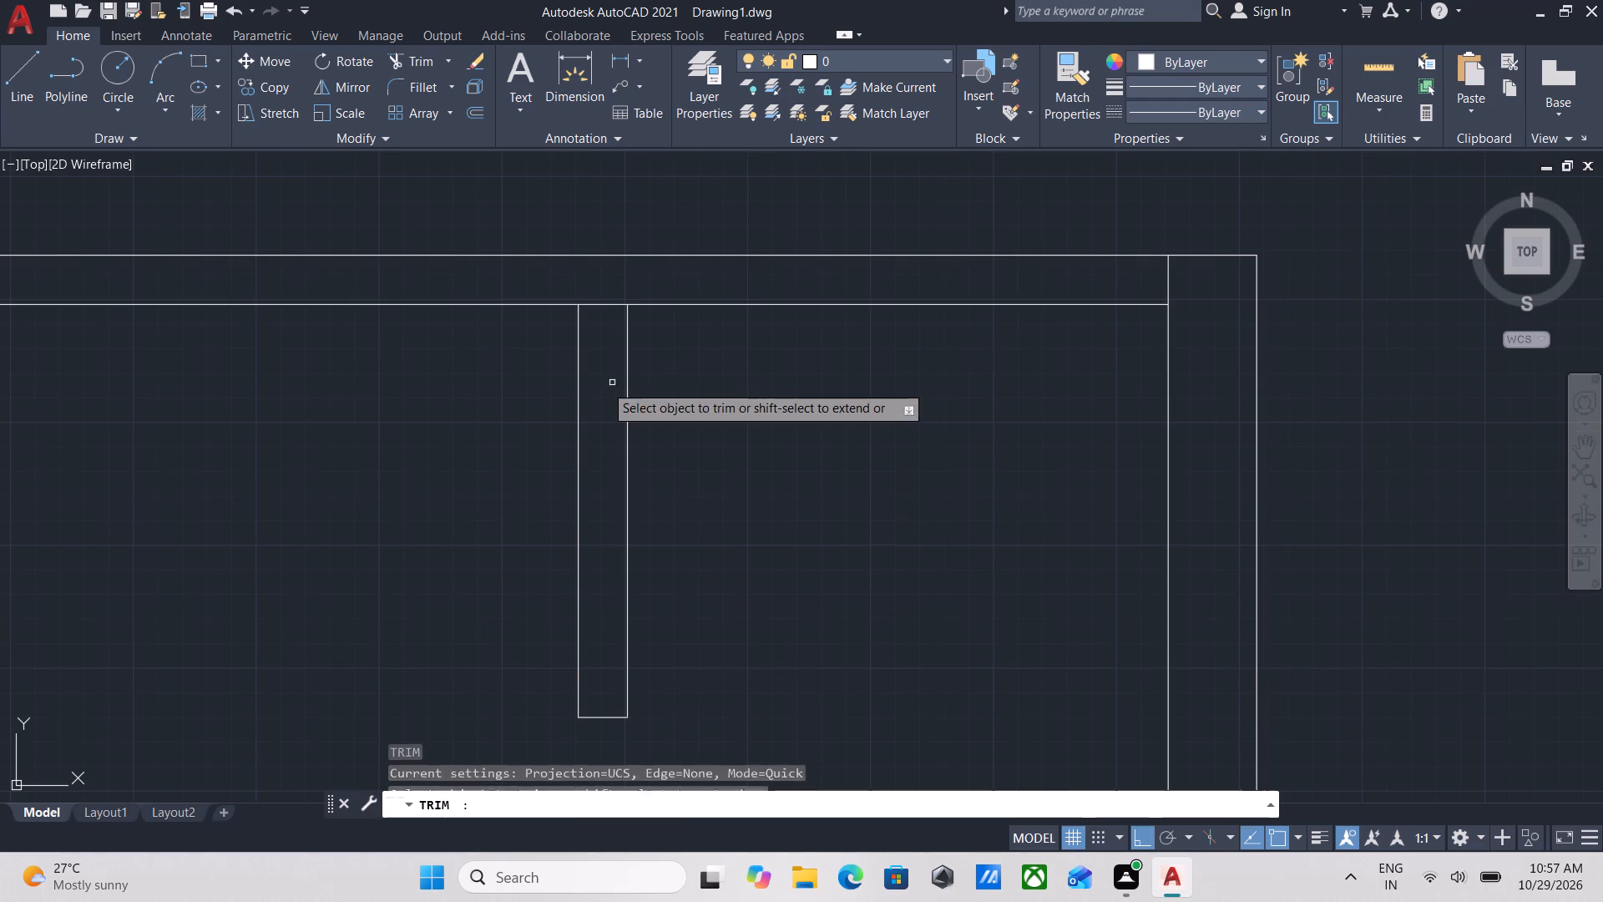
{"action": "scroll", "coordinate": [589, 322], "scroll_direction": "up", "scroll_amount": 2}
{"action": "left_click", "coordinate": [599, 312]}
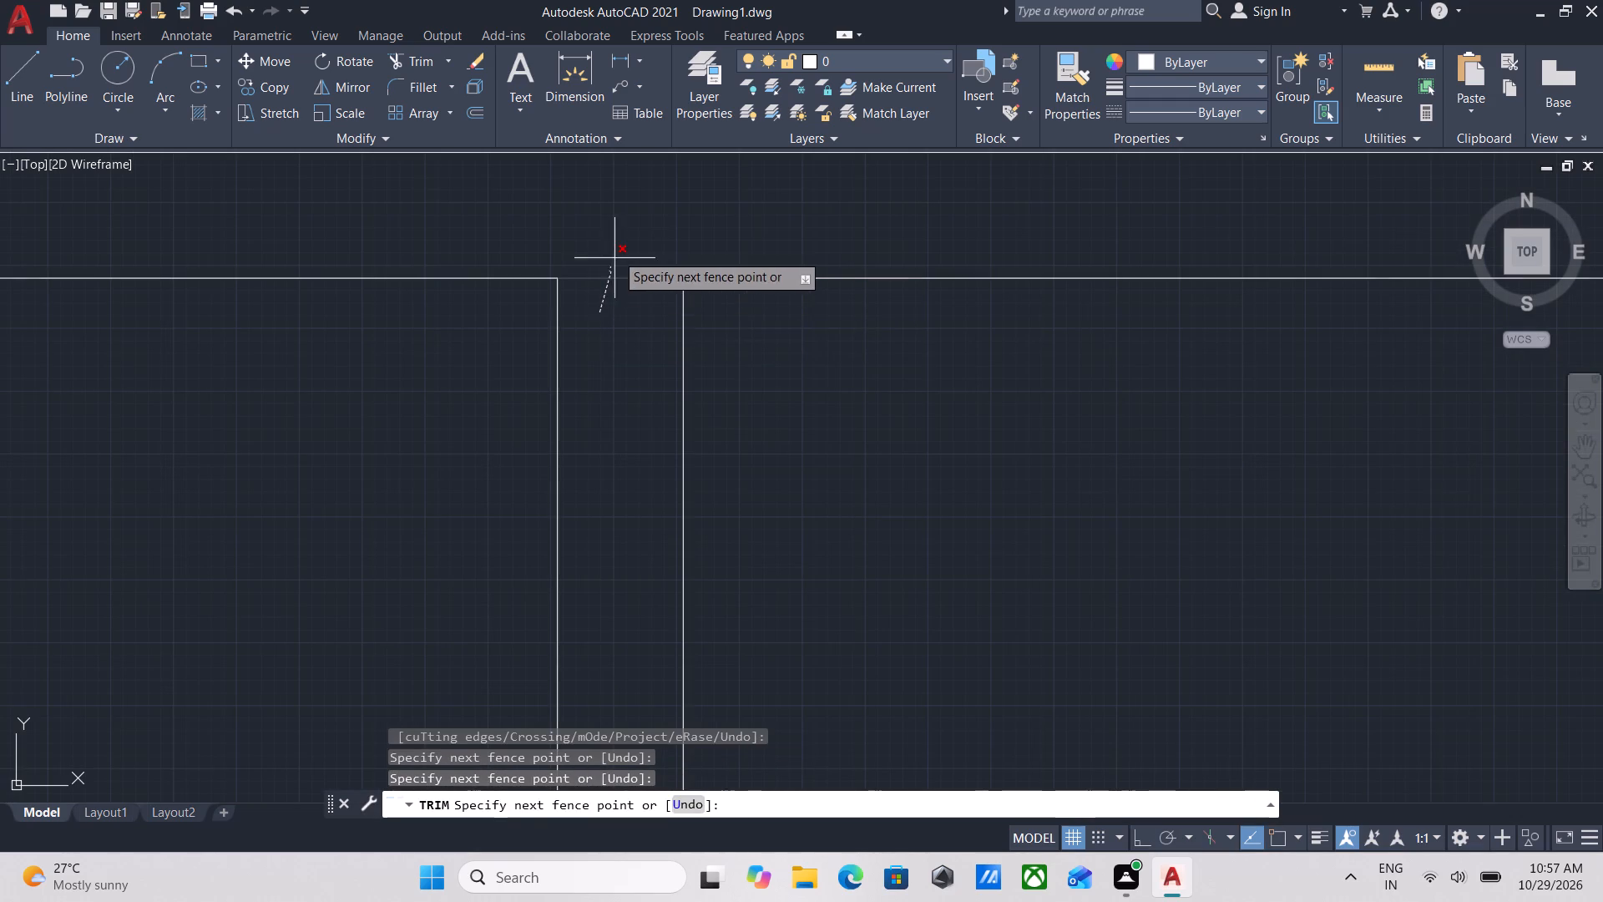
{"action": "left_click", "coordinate": [615, 251]}
{"action": "key", "text": "Escape"}
Trim the east wall's inner face where it crosses the top wall at the small rooms' northeast corner.
{"action": "scroll", "coordinate": [806, 375], "scroll_direction": "down", "scroll_amount": 4}
{"action": "middle_click_drag", "start_coordinate": [810, 376], "coordinate": [520, 363]}
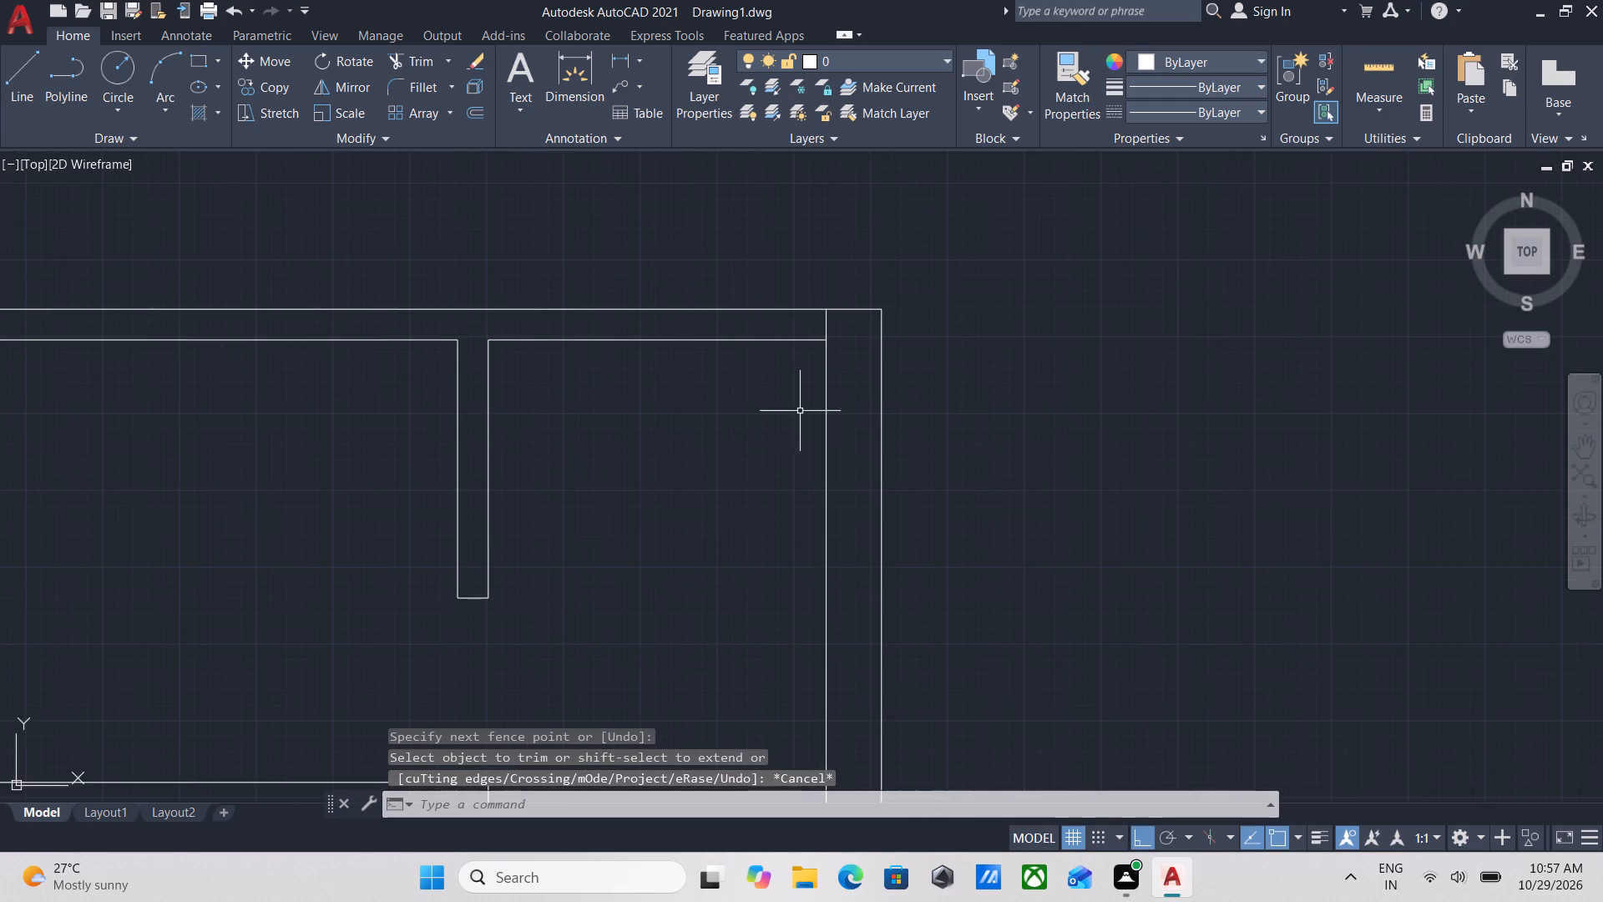
{"action": "scroll", "coordinate": [817, 403], "scroll_direction": "up", "scroll_amount": 2}
{"action": "middle_click_drag", "start_coordinate": [888, 288], "coordinate": [891, 357]}
{"action": "type", "text": "tr"}
{"action": "key", "text": "Return"}
{"action": "scroll", "coordinate": [812, 271], "scroll_direction": "up", "scroll_amount": 2}
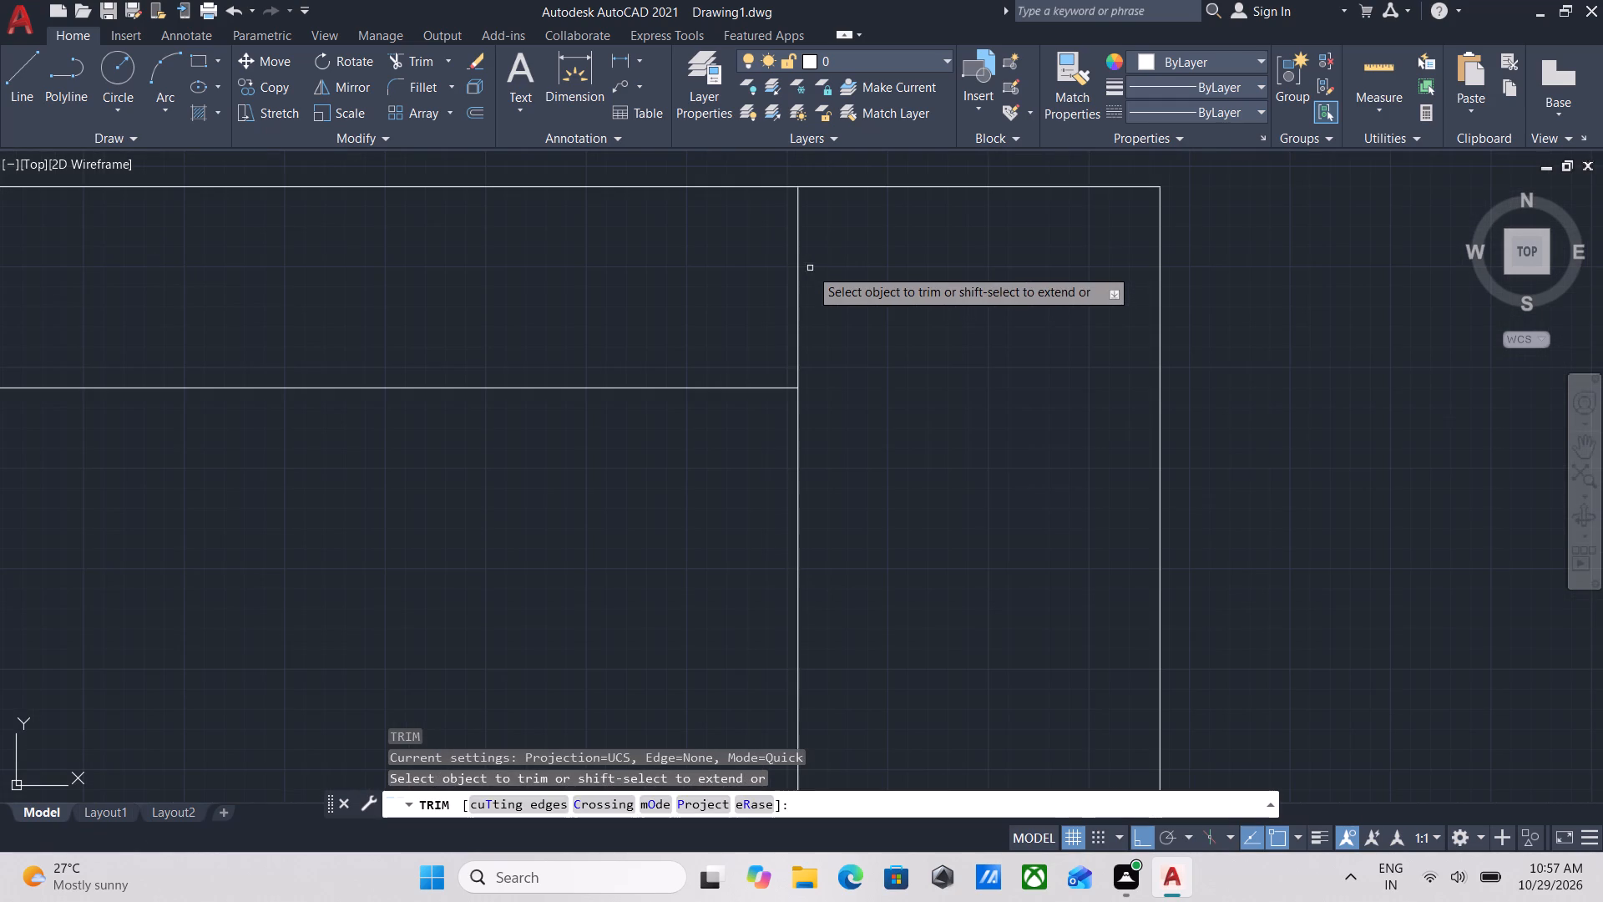
{"action": "left_click", "coordinate": [811, 273]}
{"action": "left_click", "coordinate": [707, 261]}
{"action": "key", "text": "Escape"}
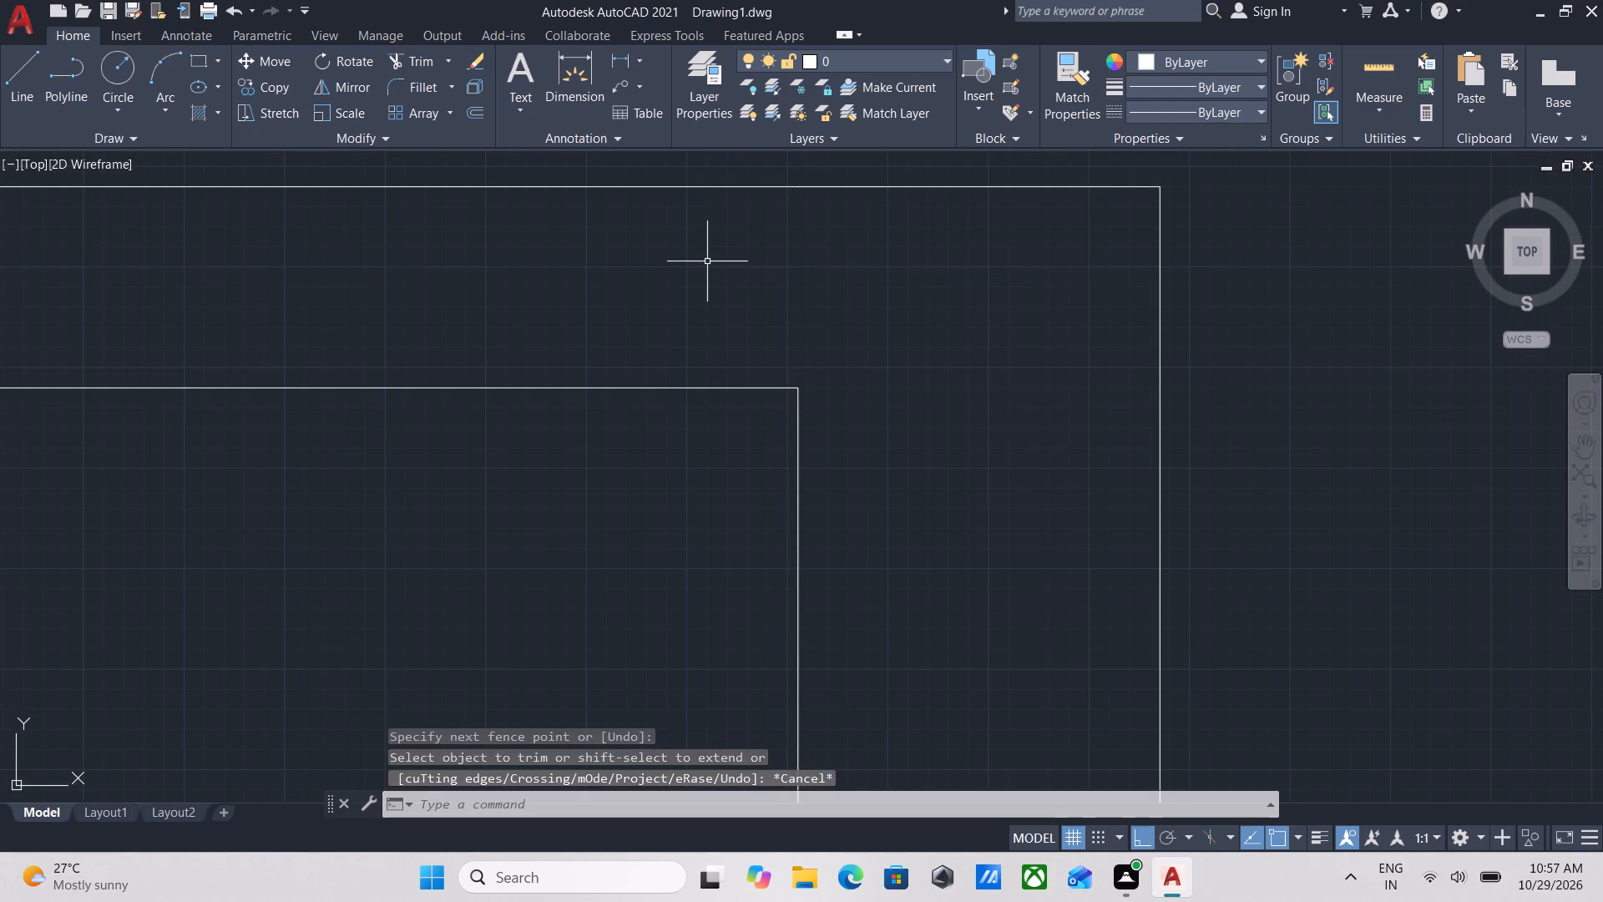
Draw a short vertical line across the top wall, from the northeast inner corner to the wall's north face.
{"action": "key", "text": "l"}
{"action": "key", "text": "Return"}
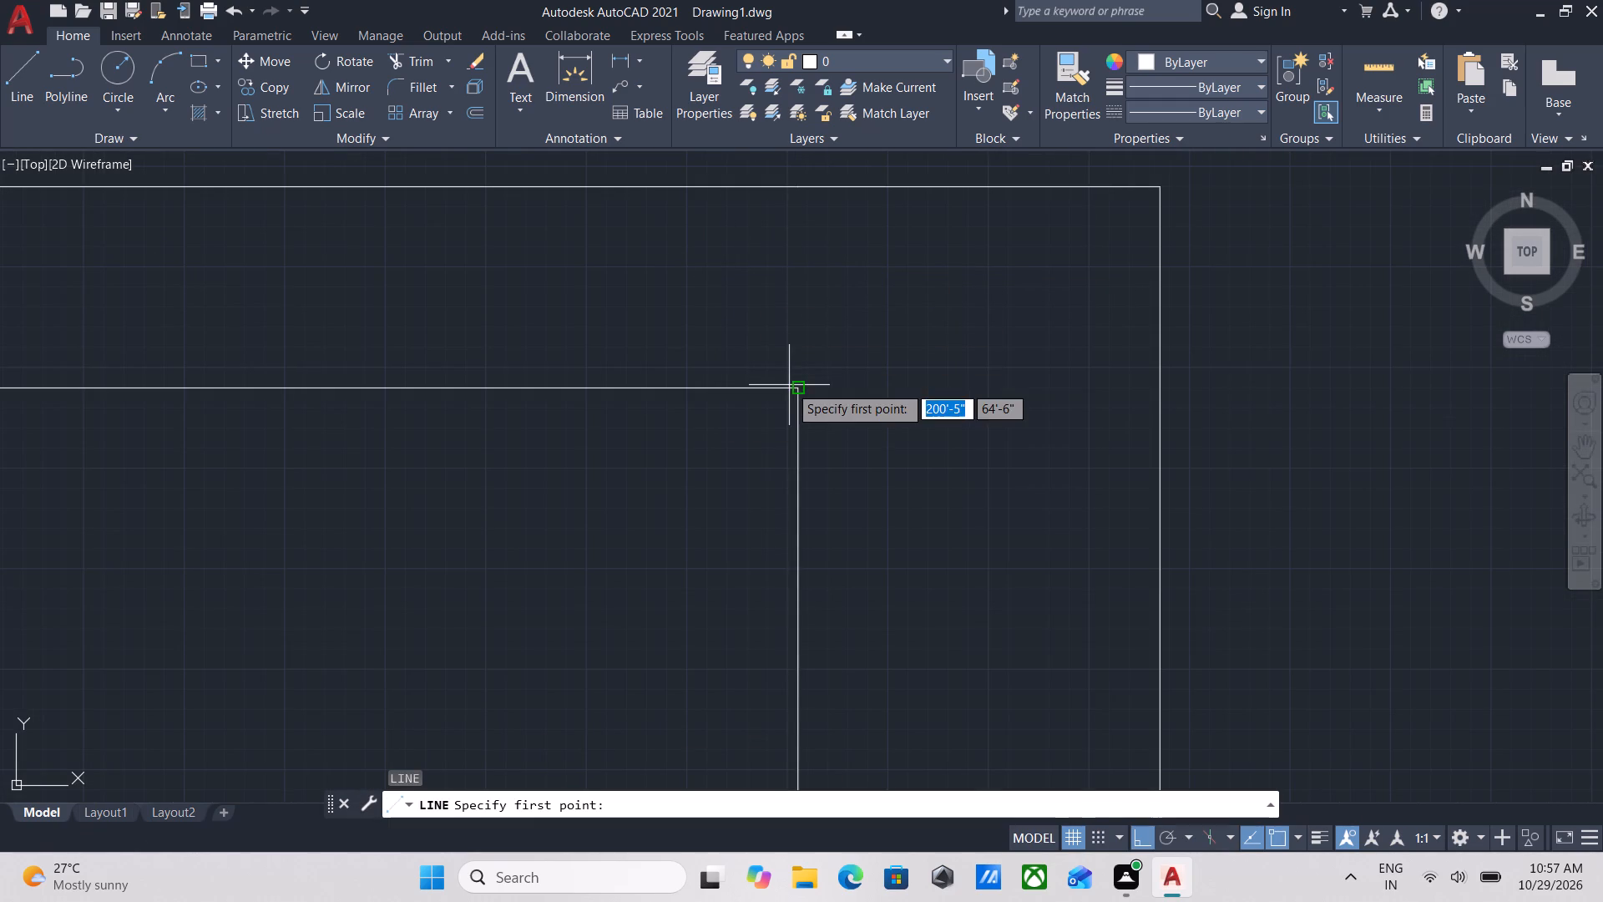
{"action": "left_click", "coordinate": [792, 388]}
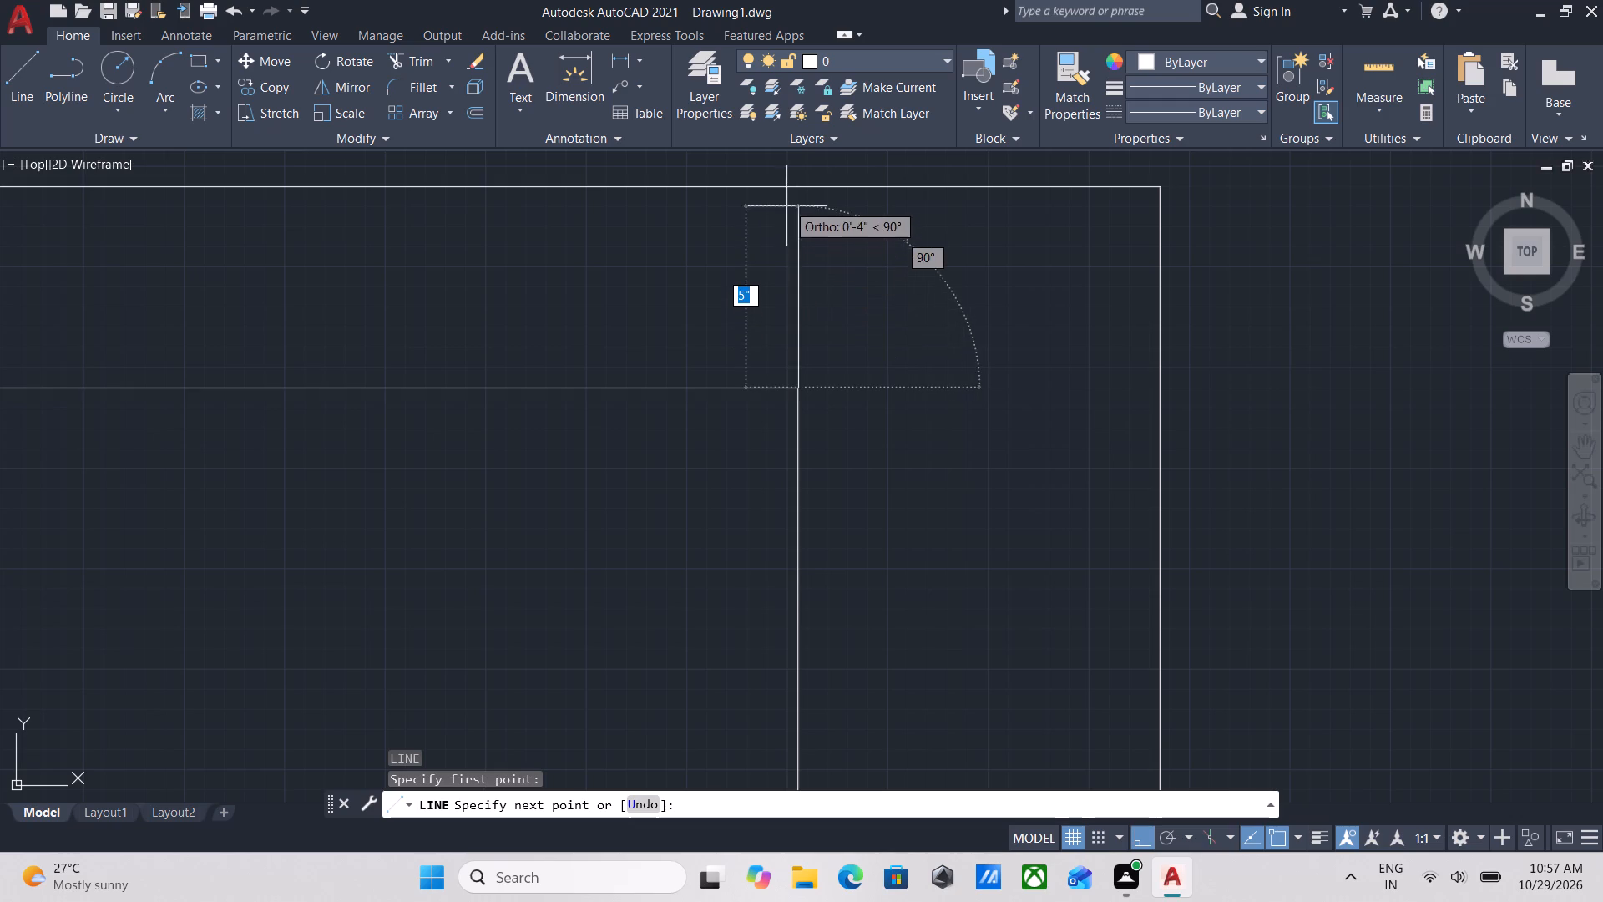
{"action": "left_click", "coordinate": [801, 189]}
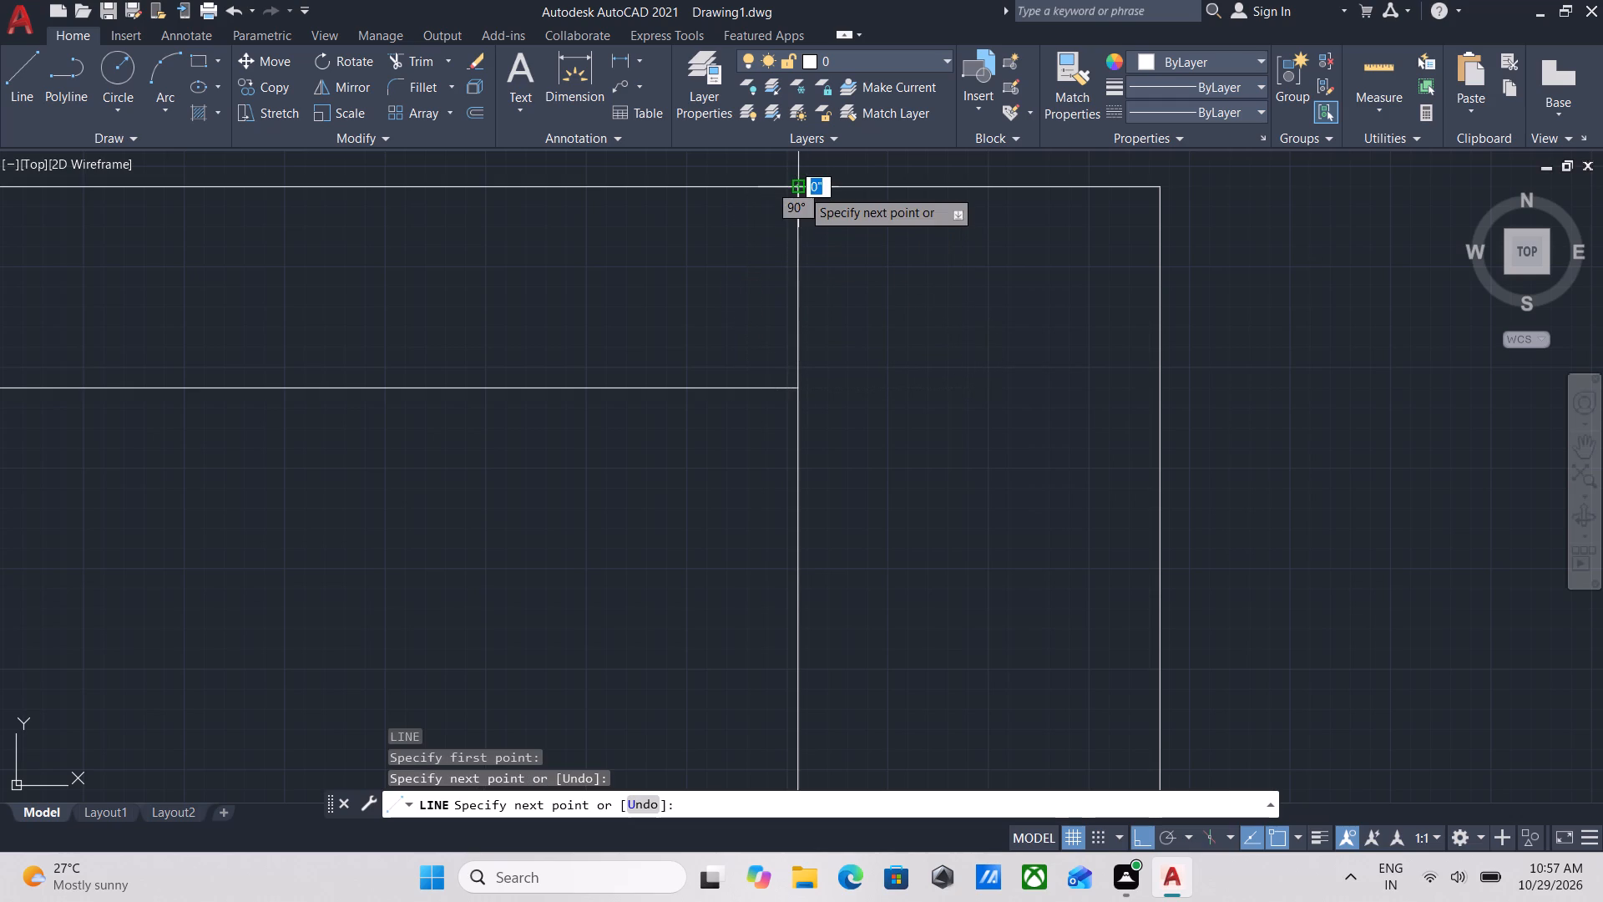
{"action": "key", "text": "Escape"}
Offset the short vertical line 3'6" west, between the two faces of the top wall.
{"action": "left_click", "coordinate": [851, 329]}
{"action": "left_click", "coordinate": [752, 227]}
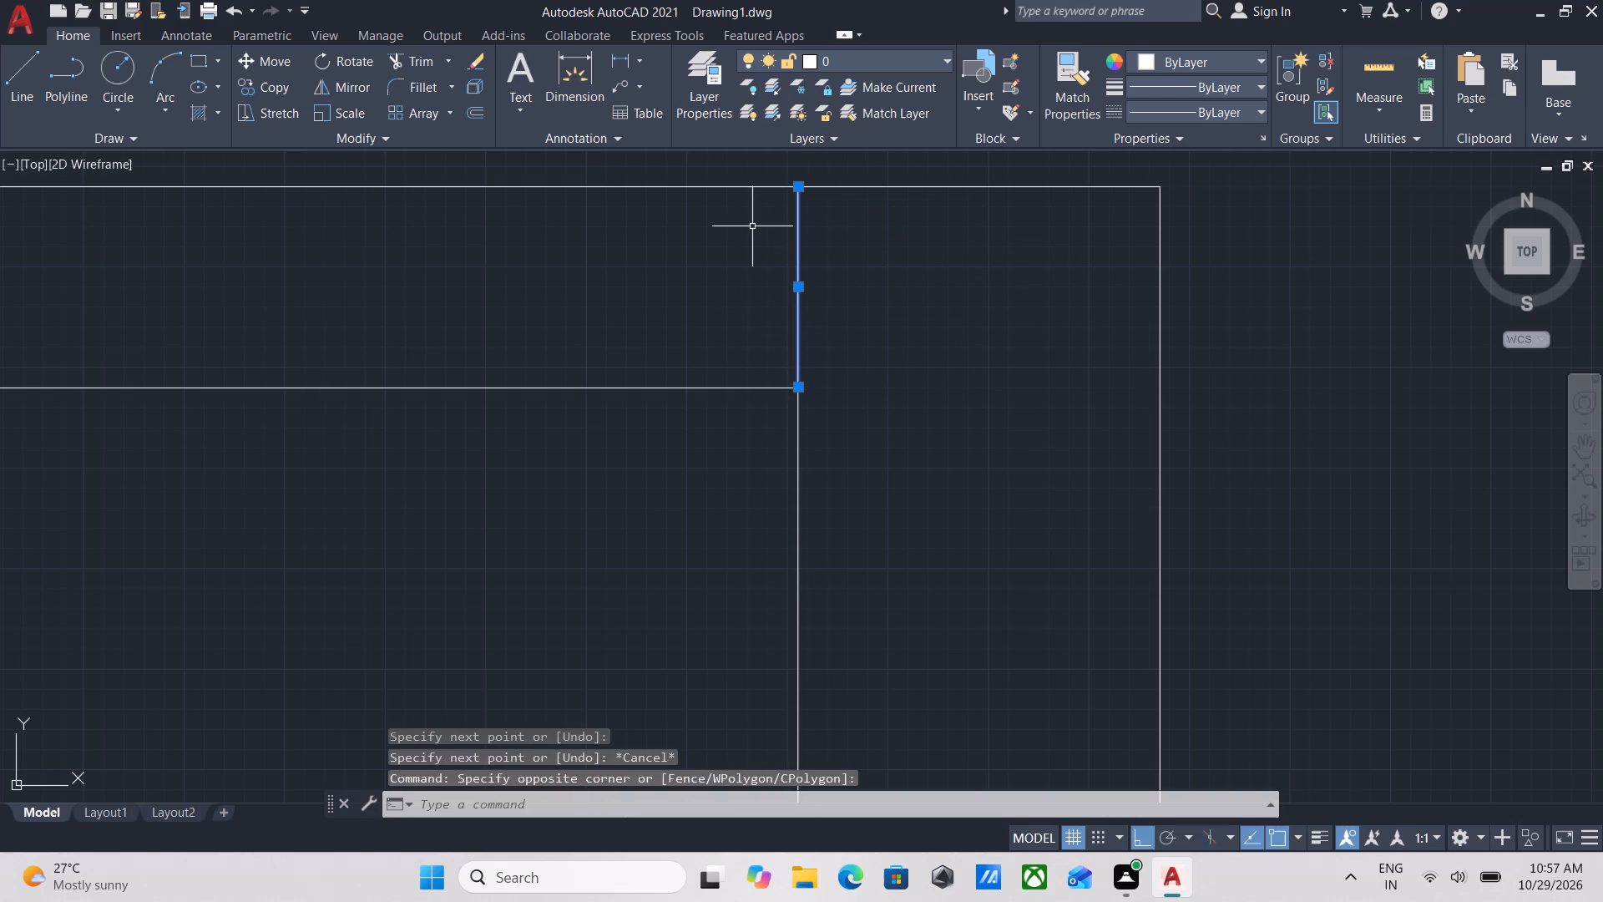
{"action": "key", "text": "o"}
{"action": "key", "text": "Return"}
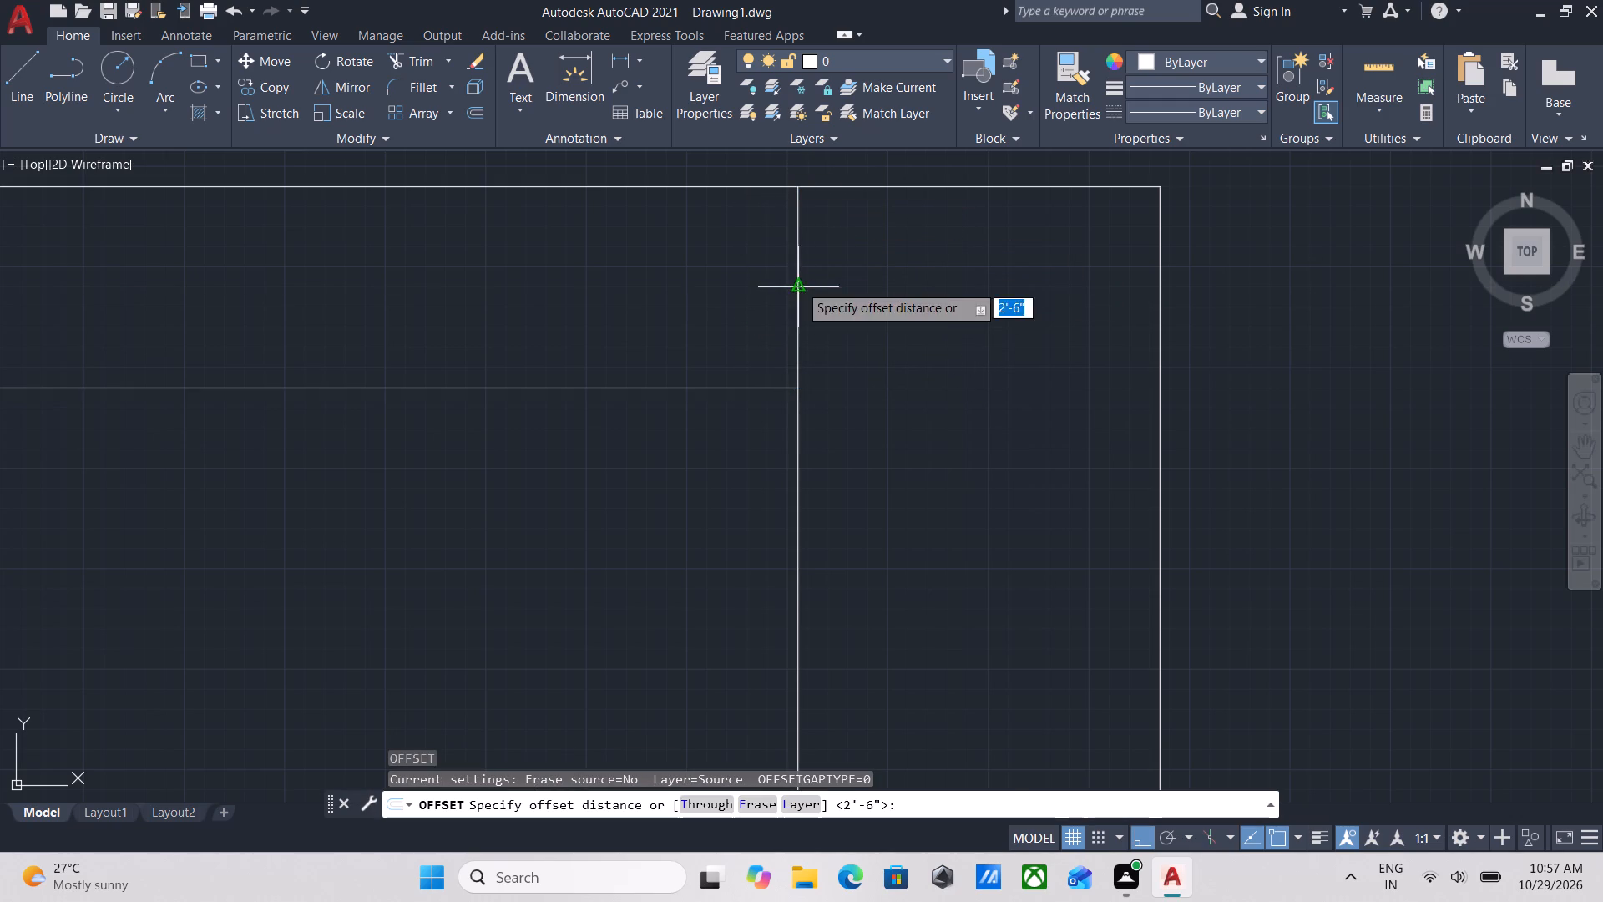
{"action": "left_click", "coordinate": [799, 284]}
{"action": "left_click", "coordinate": [650, 289]}
{"action": "middle_click_drag", "start_coordinate": [888, 345], "coordinate": [1136, 385]}
{"action": "scroll", "coordinate": [1136, 385], "scroll_direction": "down", "scroll_amount": 1}
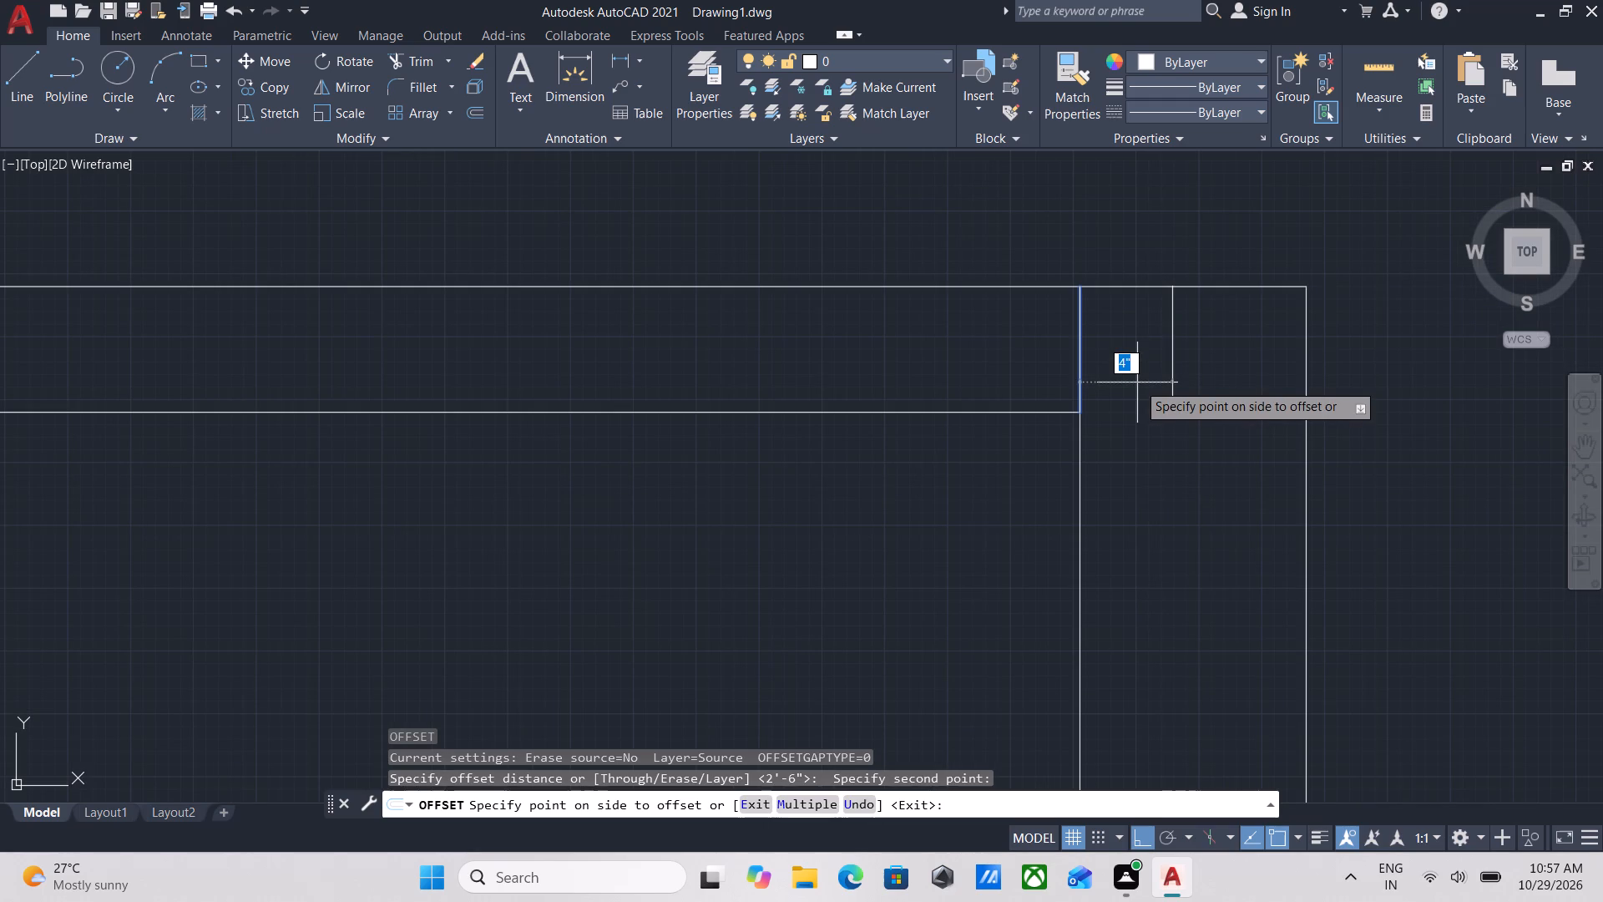
{"action": "middle_click_drag", "start_coordinate": [733, 336], "coordinate": [1130, 394]}
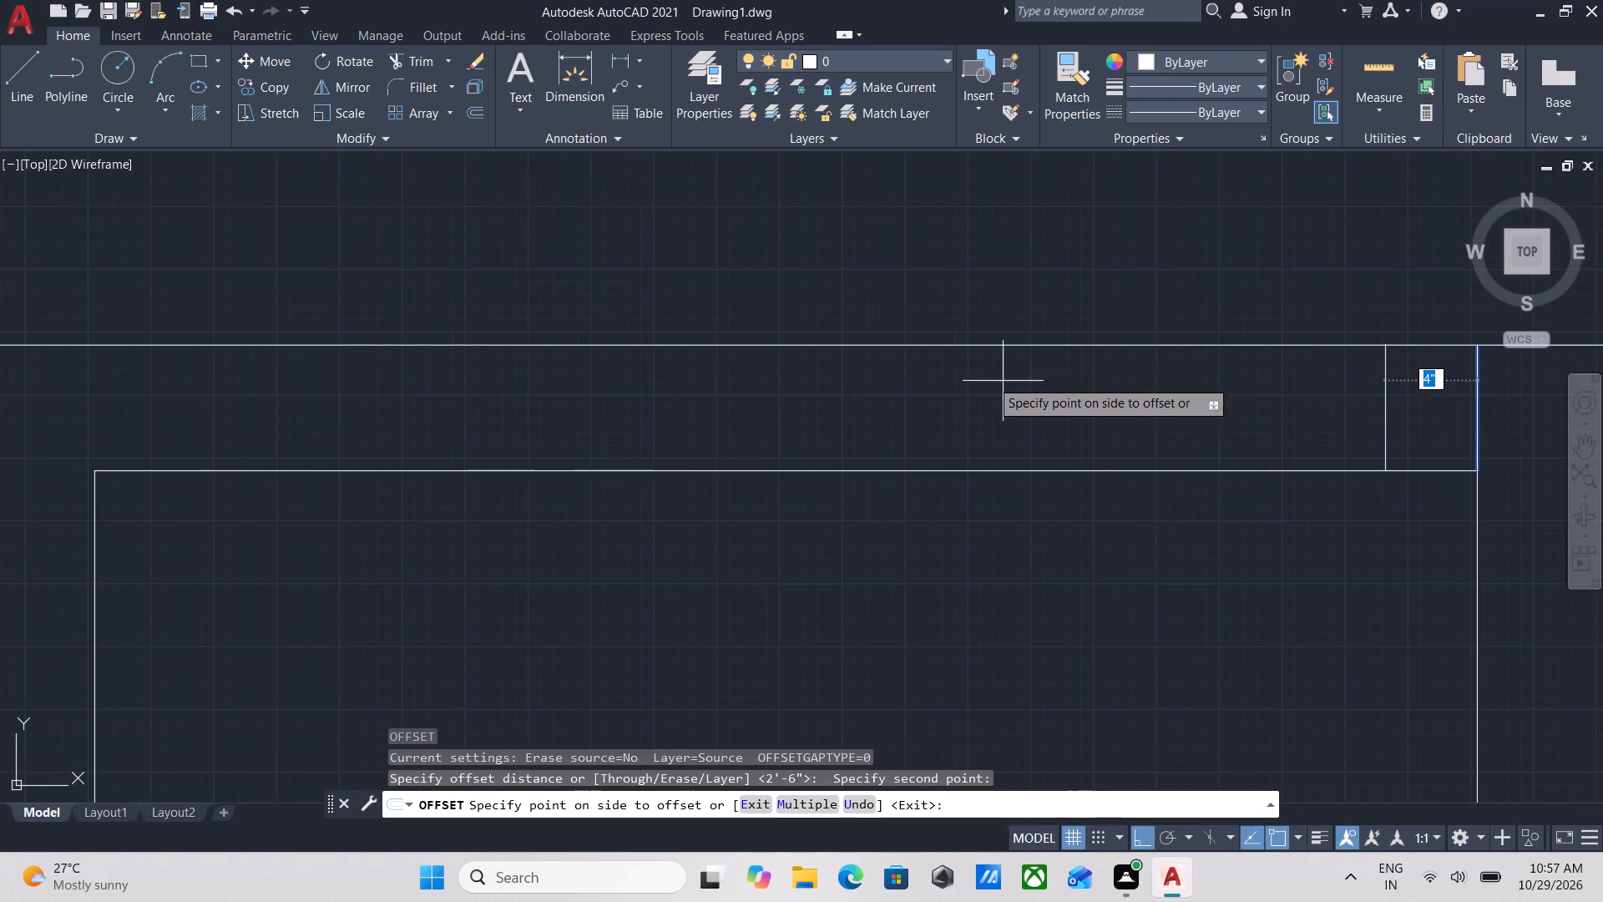
{"action": "key", "text": "3"}
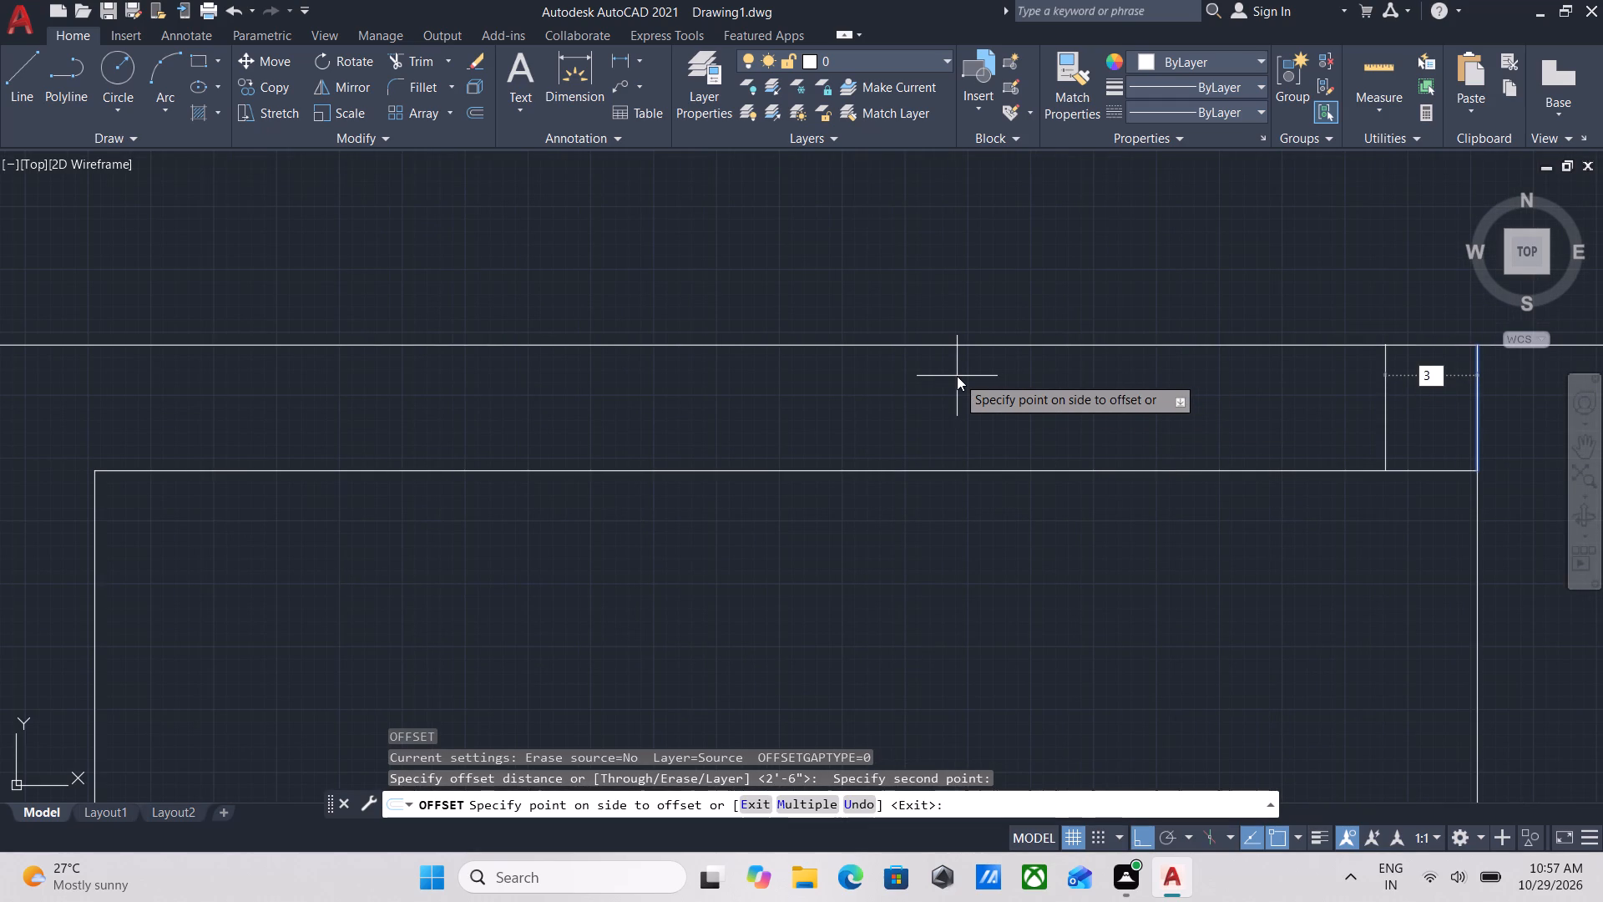
{"action": "key", "text": "apostrophe"}
{"action": "key", "text": "6"}
{"action": "key", "text": "Return"}
{"action": "scroll", "coordinate": [957, 376], "scroll_direction": "down", "scroll_amount": 2}
{"action": "key", "text": "Escape"}
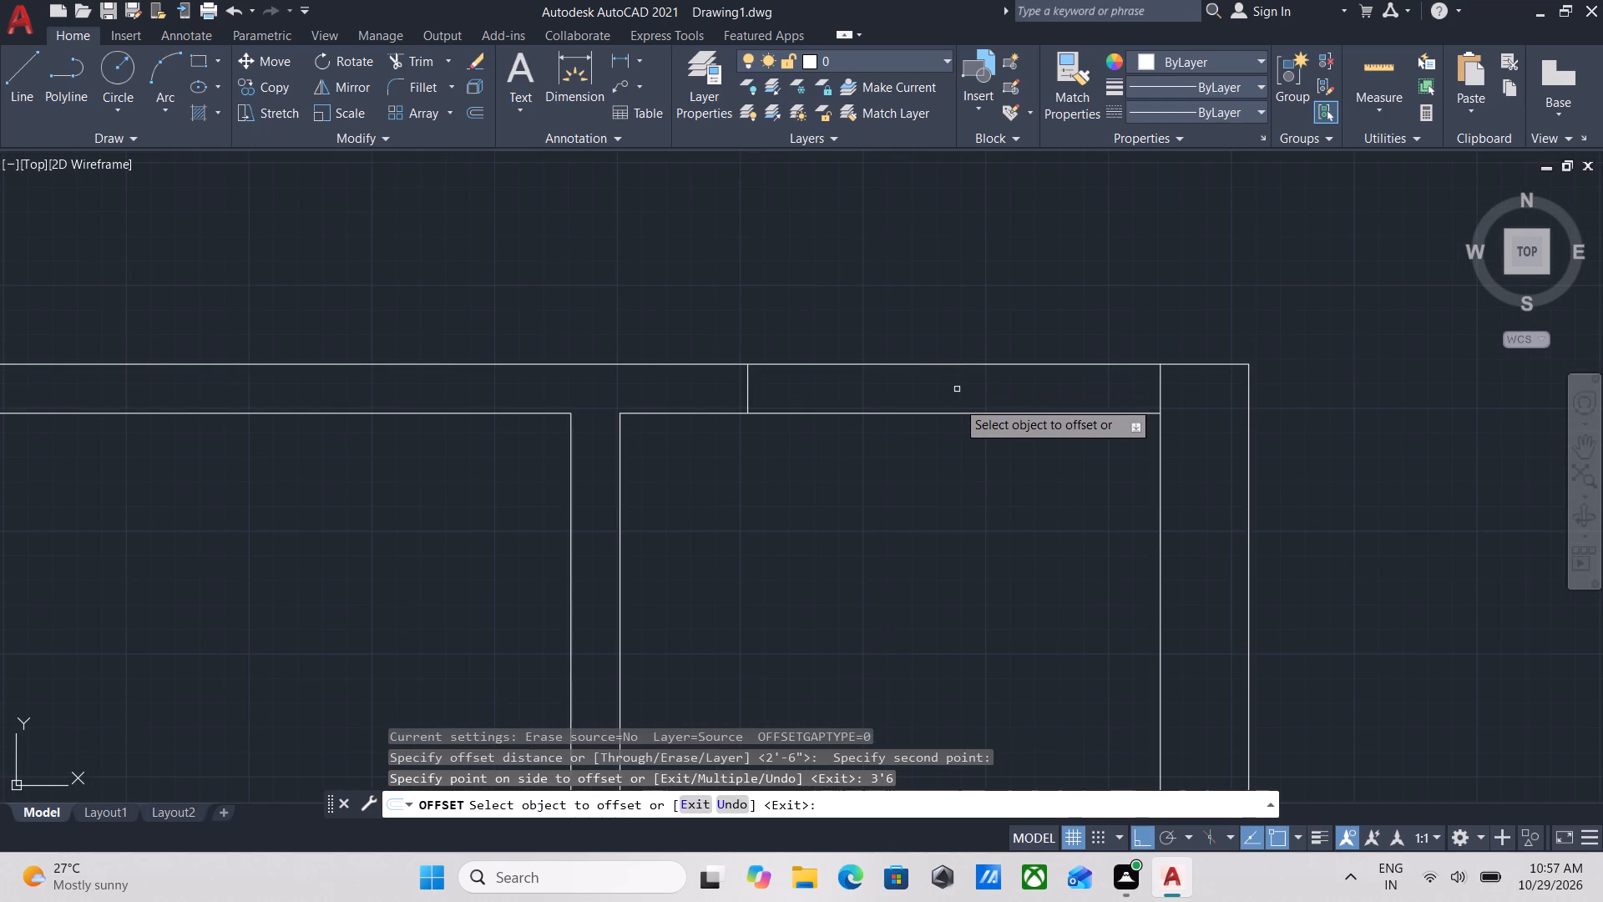
Trim both faces of the top wall between the offset line and the east wall to open the doorway.
{"action": "type", "text": "tr"}
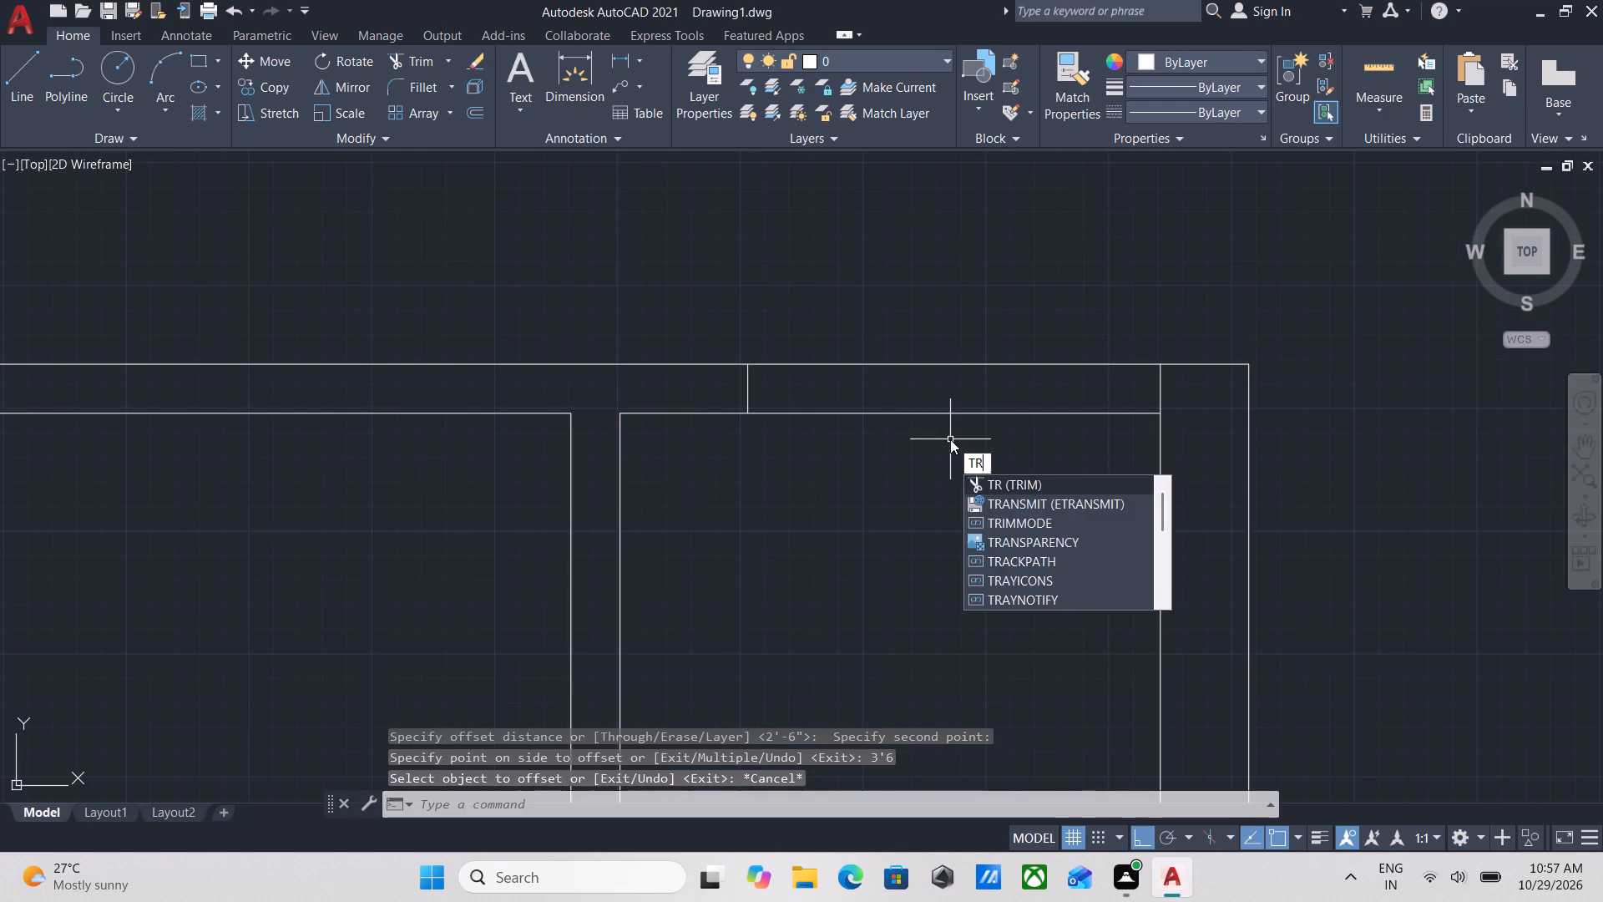
{"action": "key", "text": "Return"}
{"action": "left_click", "coordinate": [950, 445]}
{"action": "left_click", "coordinate": [964, 301]}
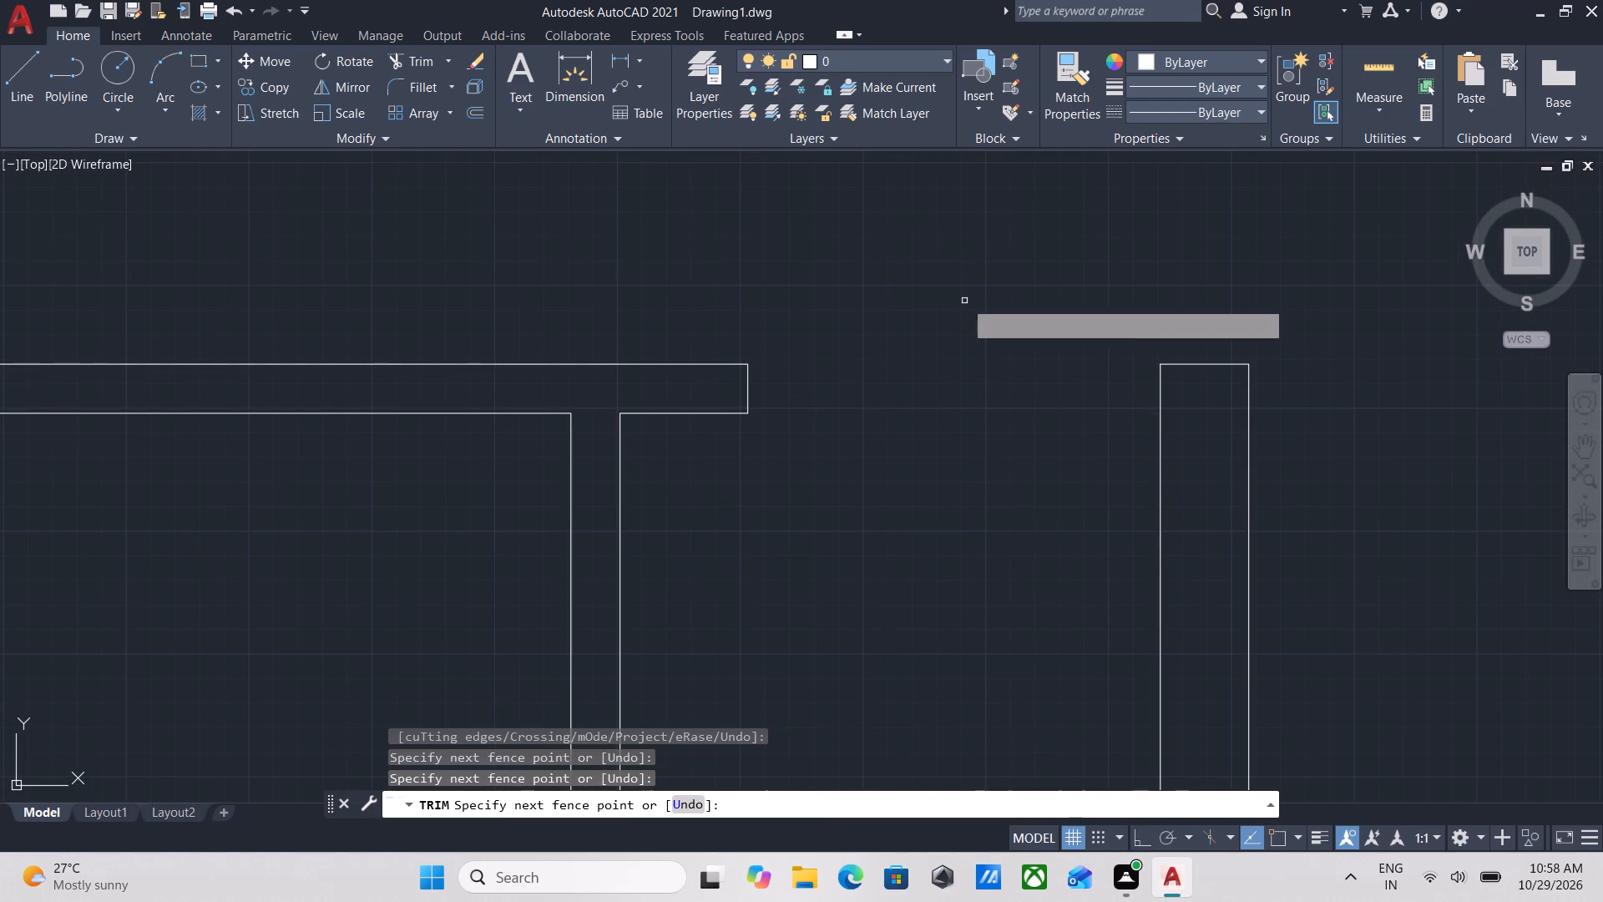
Trim the top wall's north-face line where it runs through the thickness of the west exterior wall.
{"action": "scroll", "coordinate": [964, 301], "scroll_direction": "down", "scroll_amount": 4}
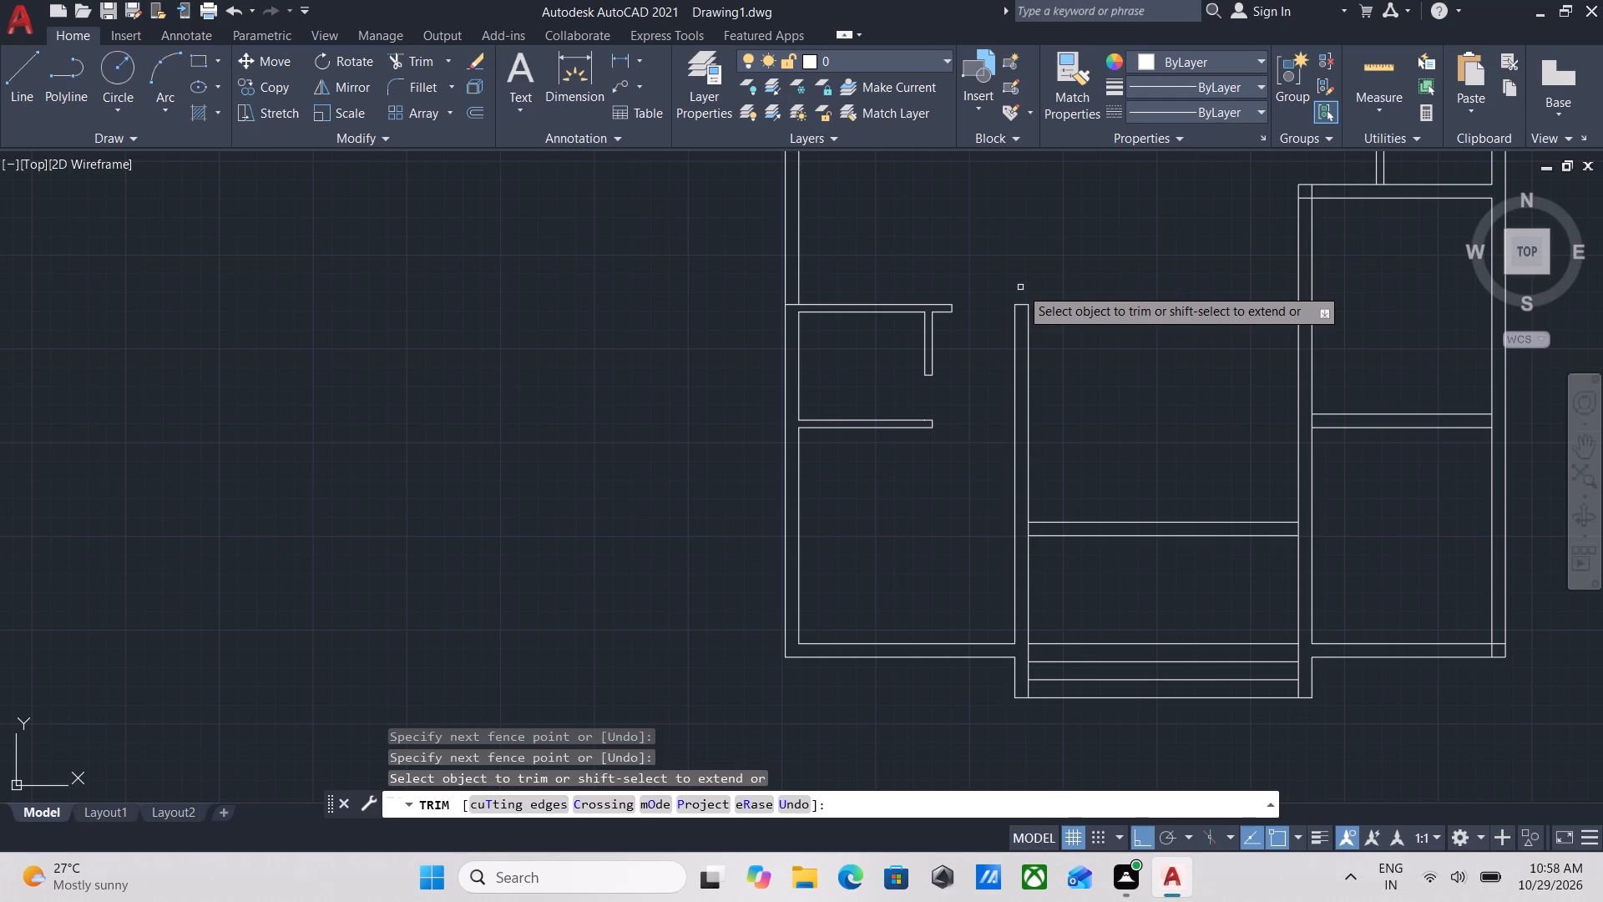
{"action": "scroll", "coordinate": [800, 332], "scroll_direction": "up", "scroll_amount": 5}
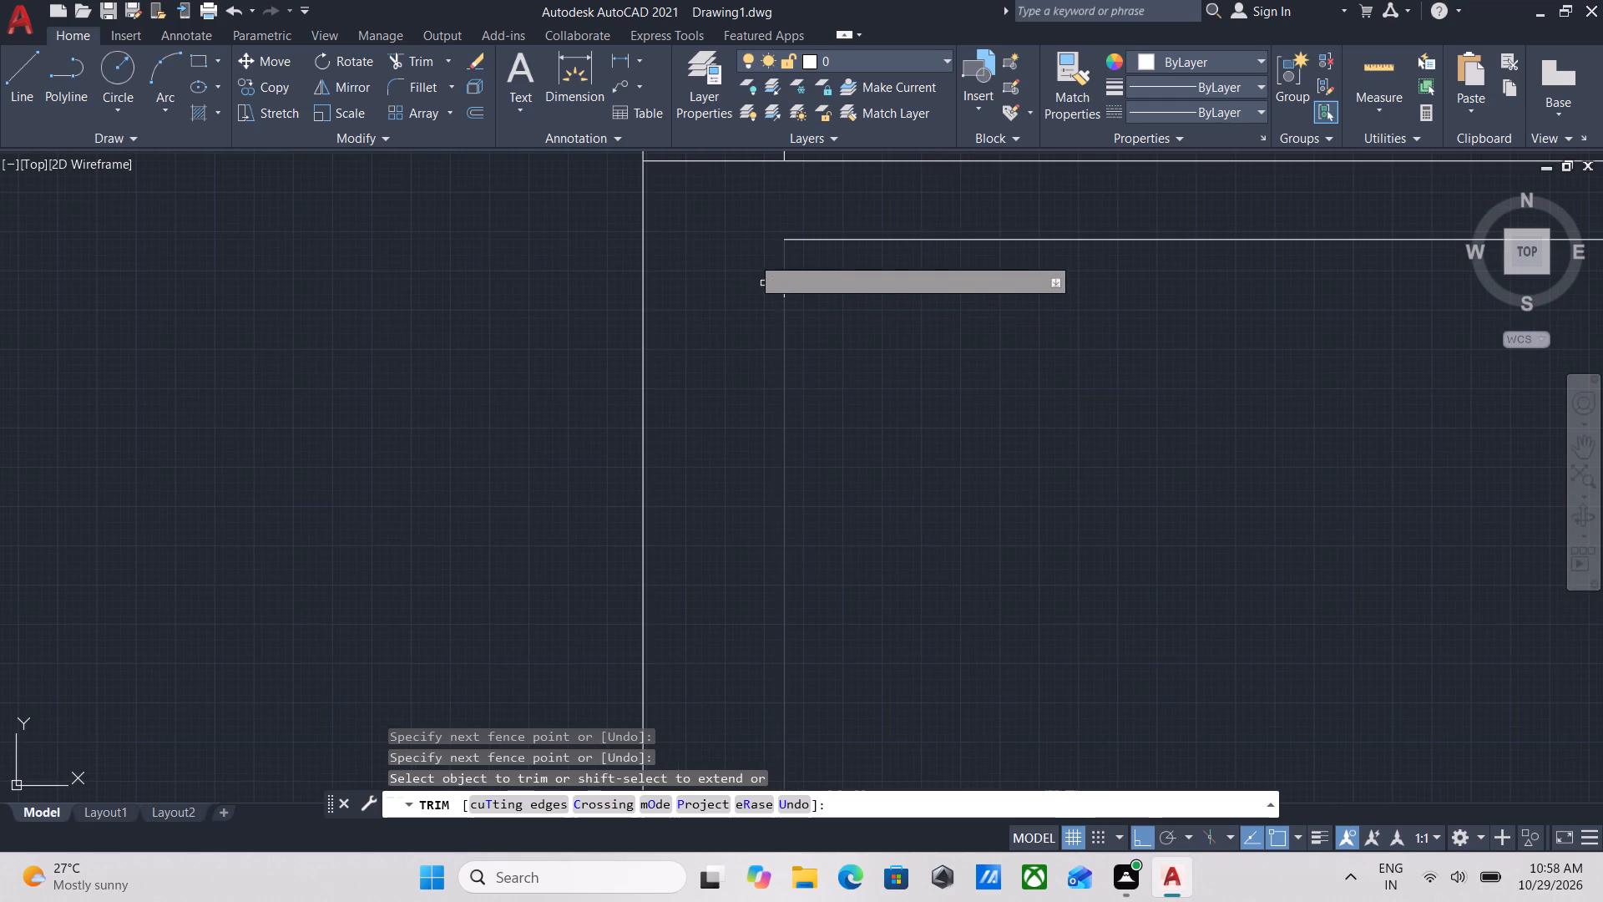
{"action": "middle_click_drag", "start_coordinate": [723, 224], "coordinate": [726, 387]}
{"action": "left_click", "coordinate": [722, 362]}
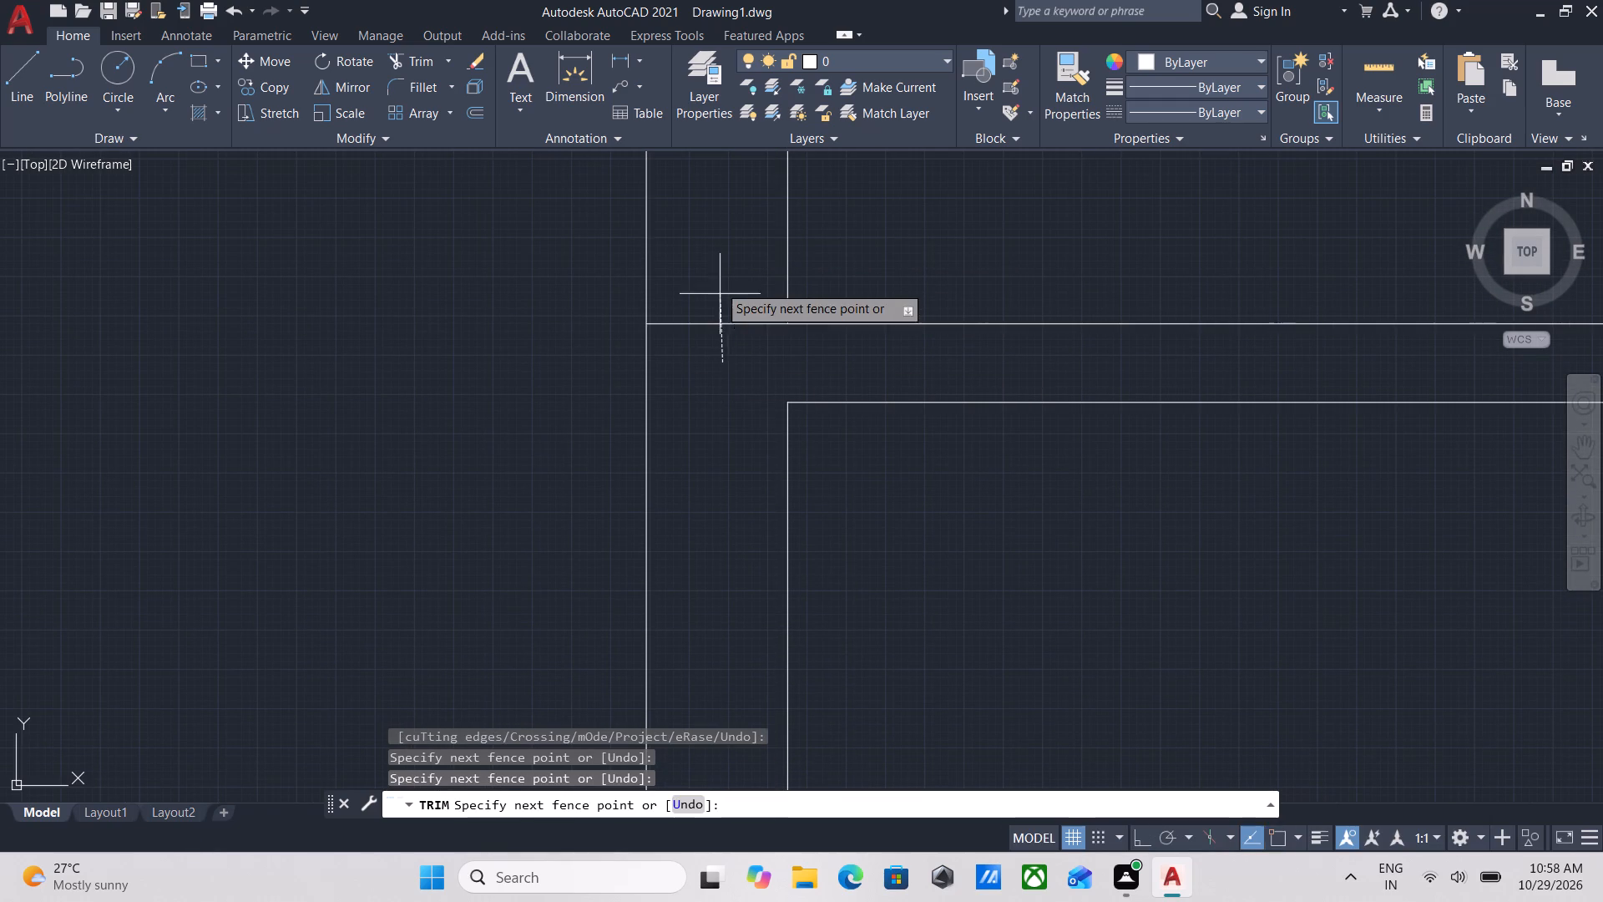
{"action": "left_click", "coordinate": [715, 266]}
{"action": "key", "text": "Escape"}
Examine the southern half of the floor plan for wall junctions that still need trimming.
{"action": "scroll", "coordinate": [715, 266], "scroll_direction": "down", "scroll_amount": 1}
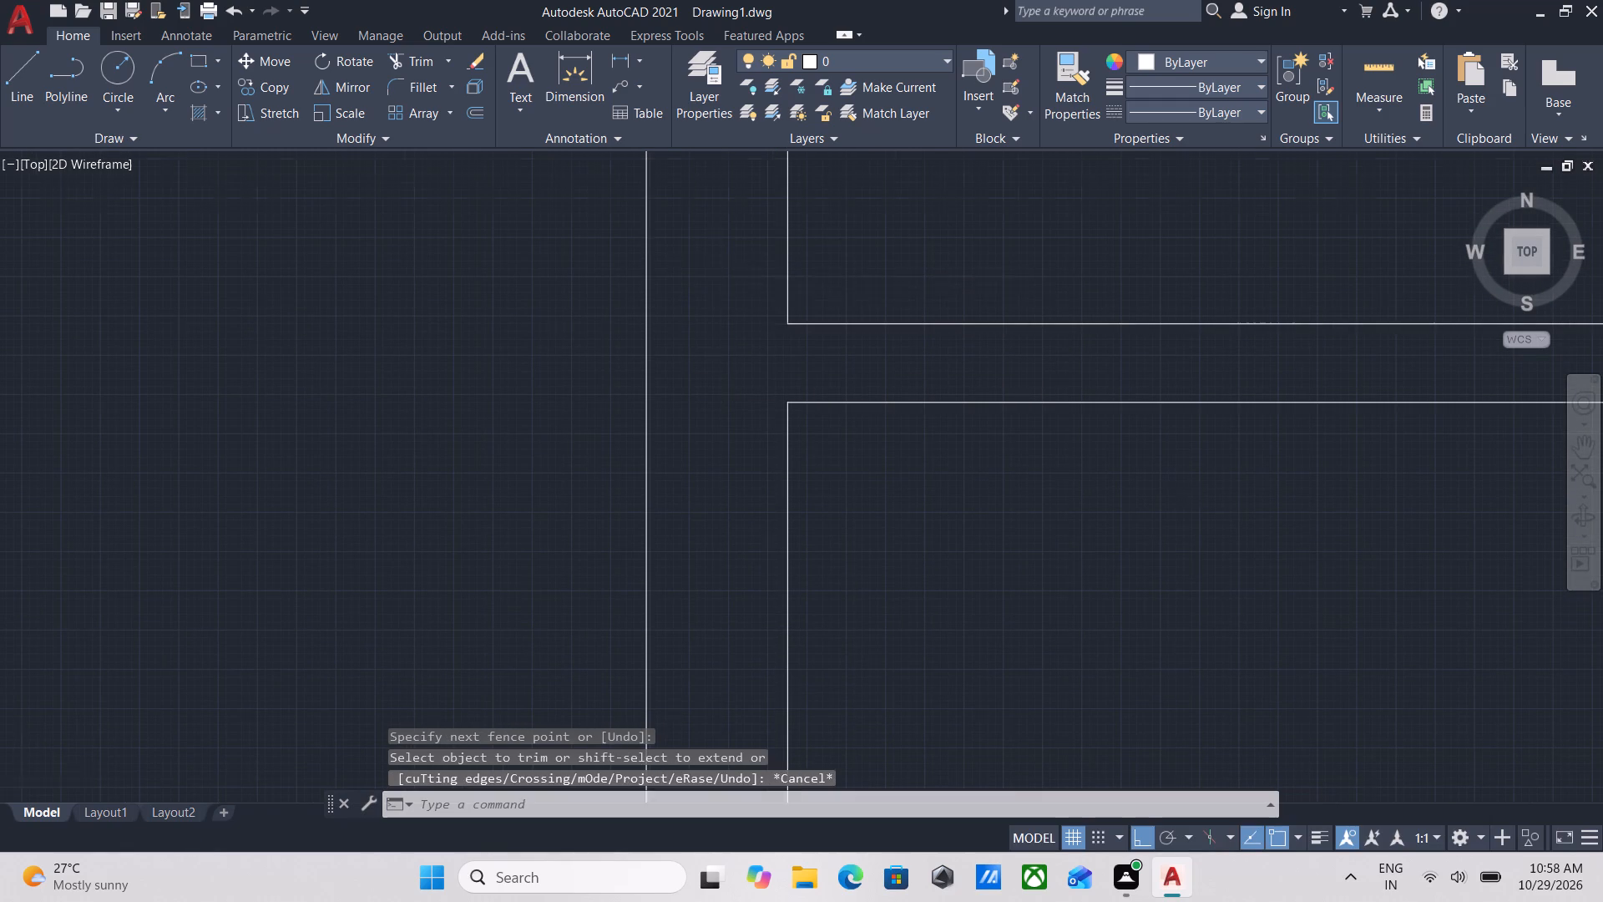
{"action": "scroll", "coordinate": [715, 266], "scroll_direction": "down", "scroll_amount": 2}
{"action": "scroll", "coordinate": [840, 386], "scroll_direction": "down", "scroll_amount": 1}
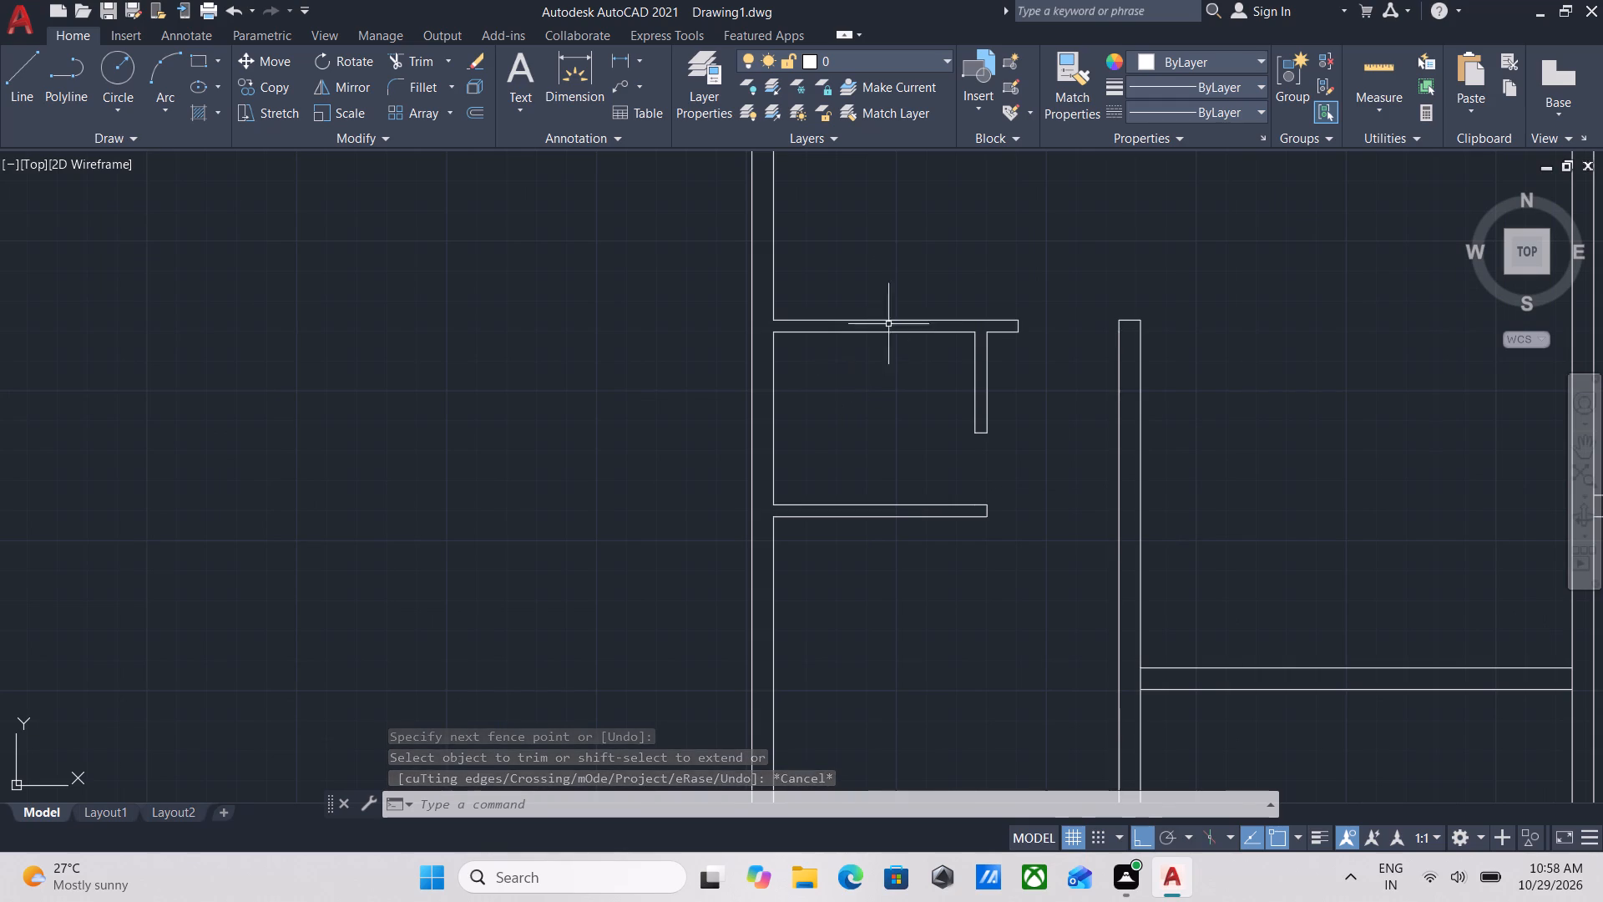
{"action": "scroll", "coordinate": [927, 367], "scroll_direction": "down", "scroll_amount": 1}
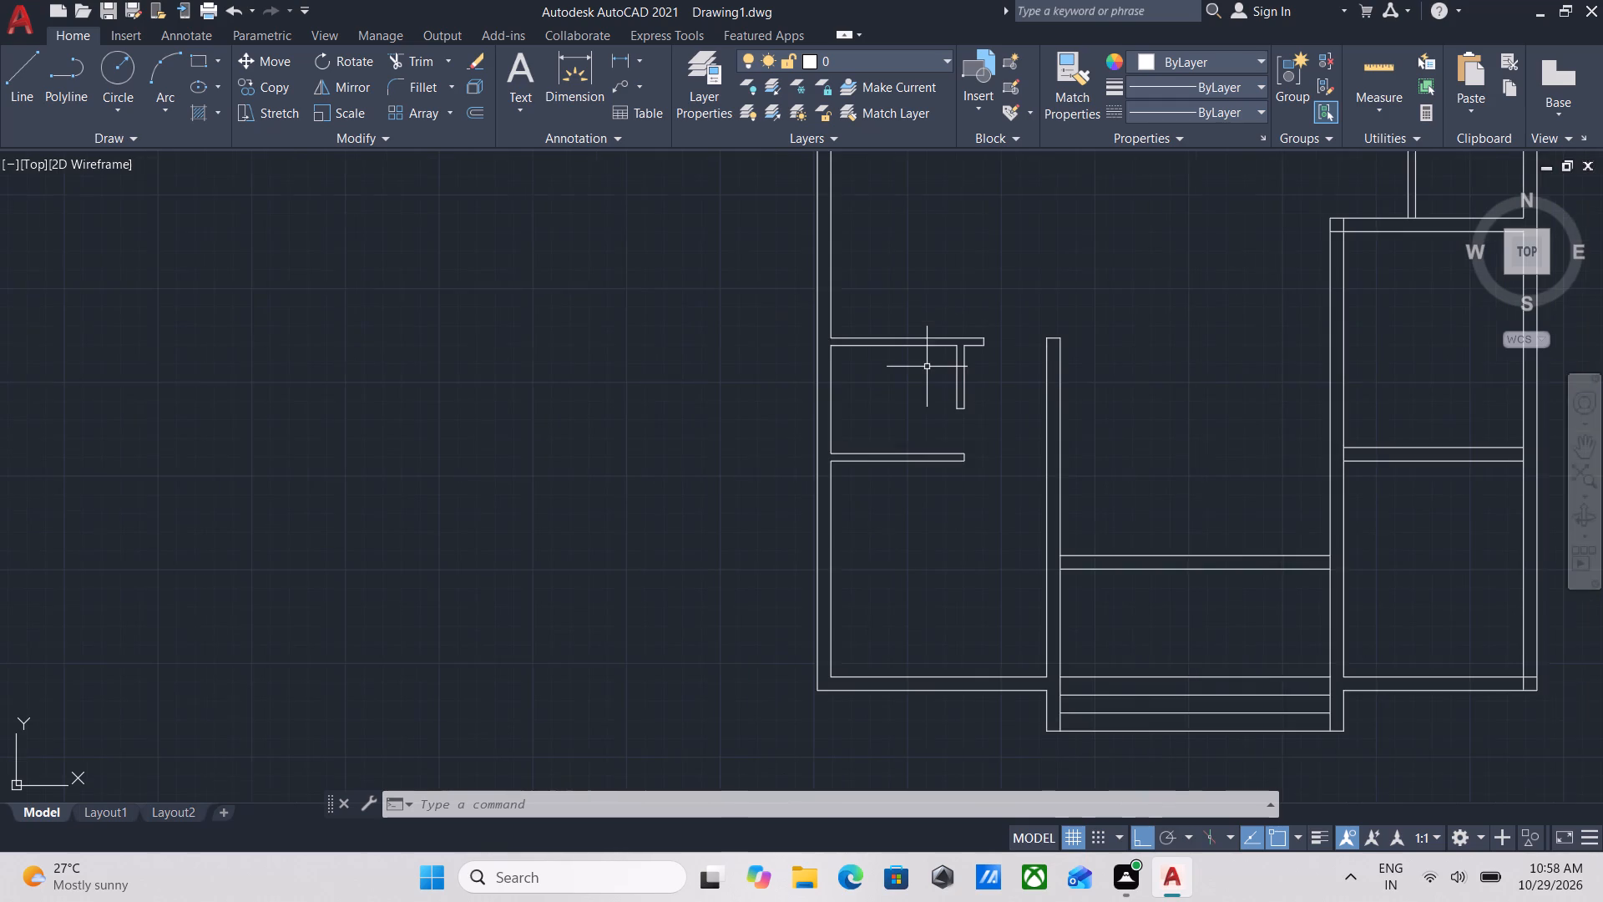
{"action": "middle_click_drag", "start_coordinate": [927, 367], "coordinate": [954, 459]}
{"action": "scroll", "coordinate": [959, 342], "scroll_direction": "down", "scroll_amount": 1}
{"action": "middle_click_drag", "start_coordinate": [960, 342], "coordinate": [974, 403]}
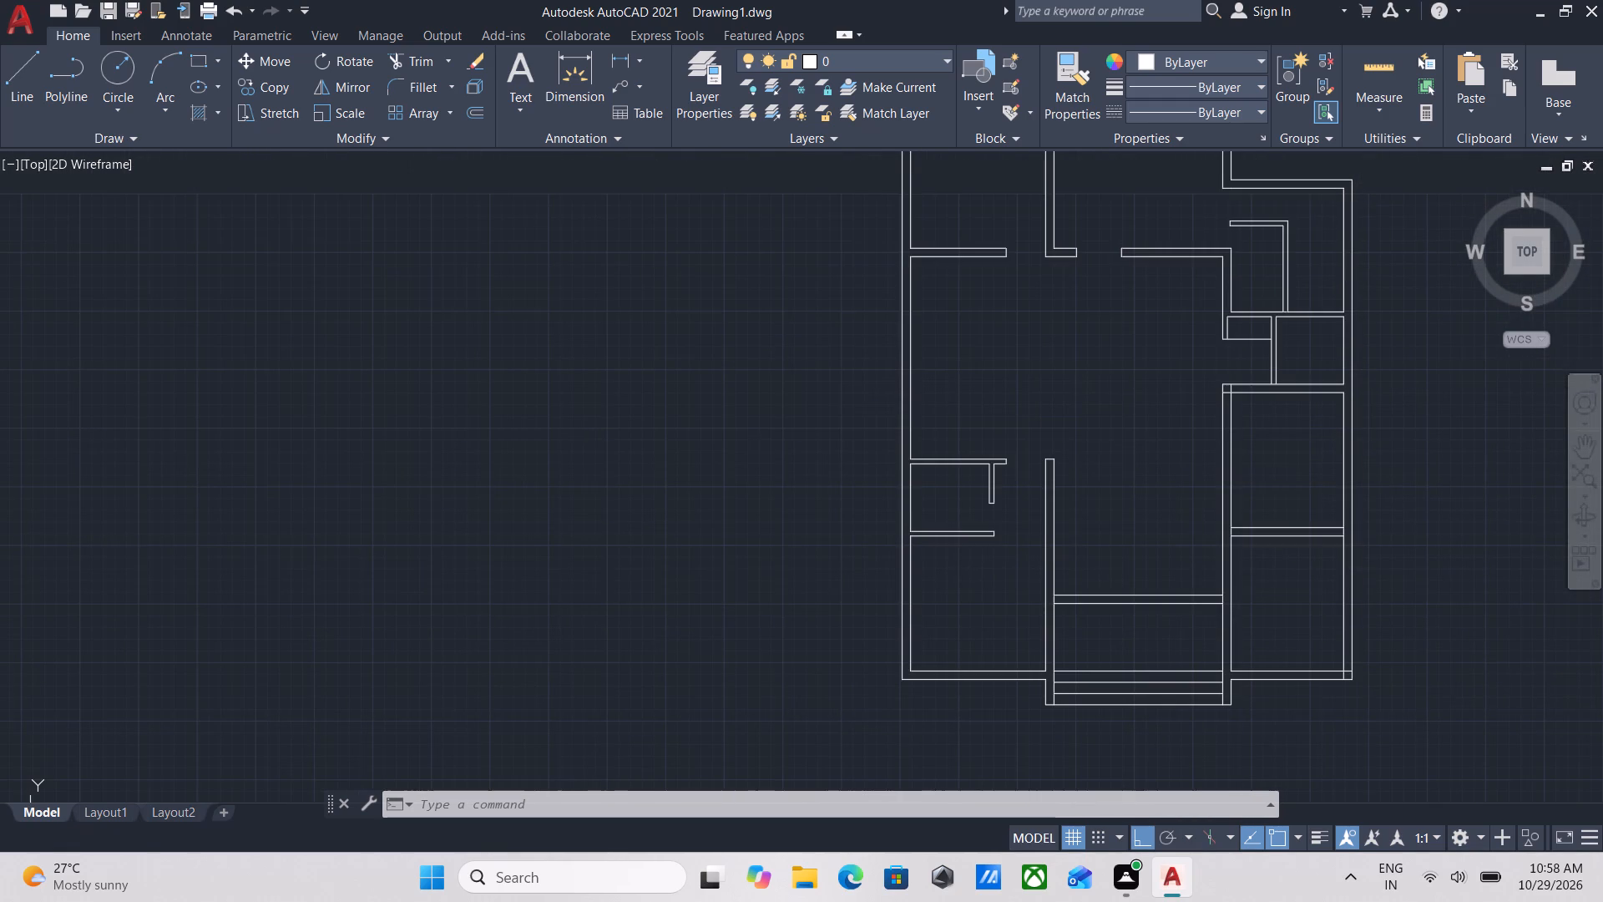
{"action": "middle_click_drag", "start_coordinate": [974, 403], "coordinate": [982, 370]}
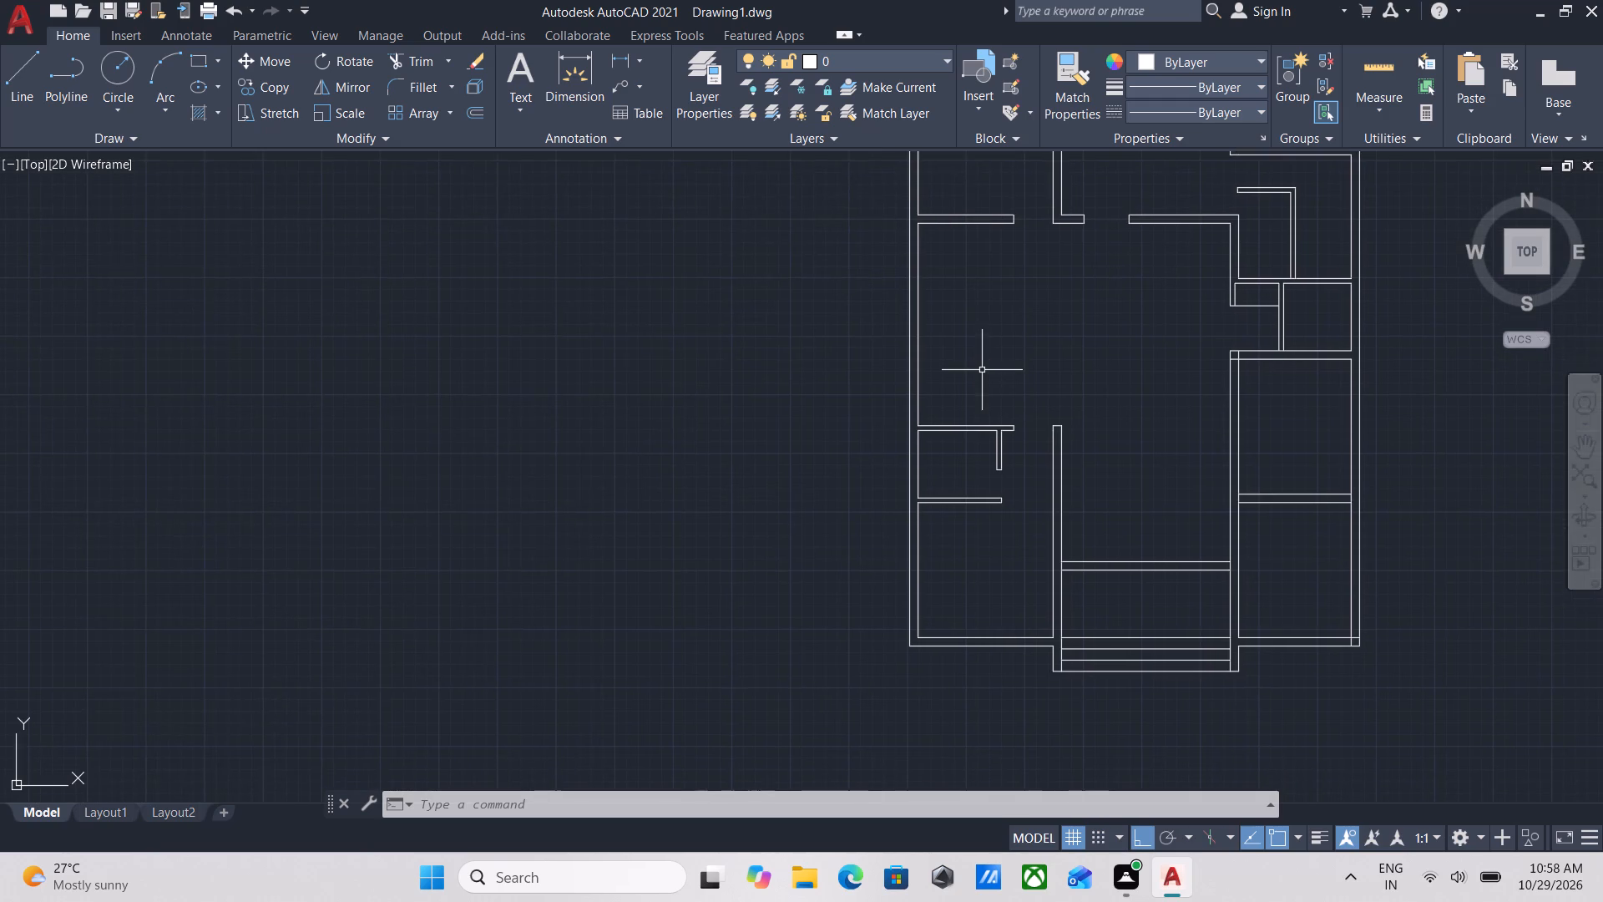
{"action": "scroll", "coordinate": [982, 370], "scroll_direction": "up", "scroll_amount": 2}
{"action": "scroll", "coordinate": [988, 359], "scroll_direction": "down", "scroll_amount": 2}
{"action": "middle_click_drag", "start_coordinate": [988, 359], "coordinate": [986, 314]}
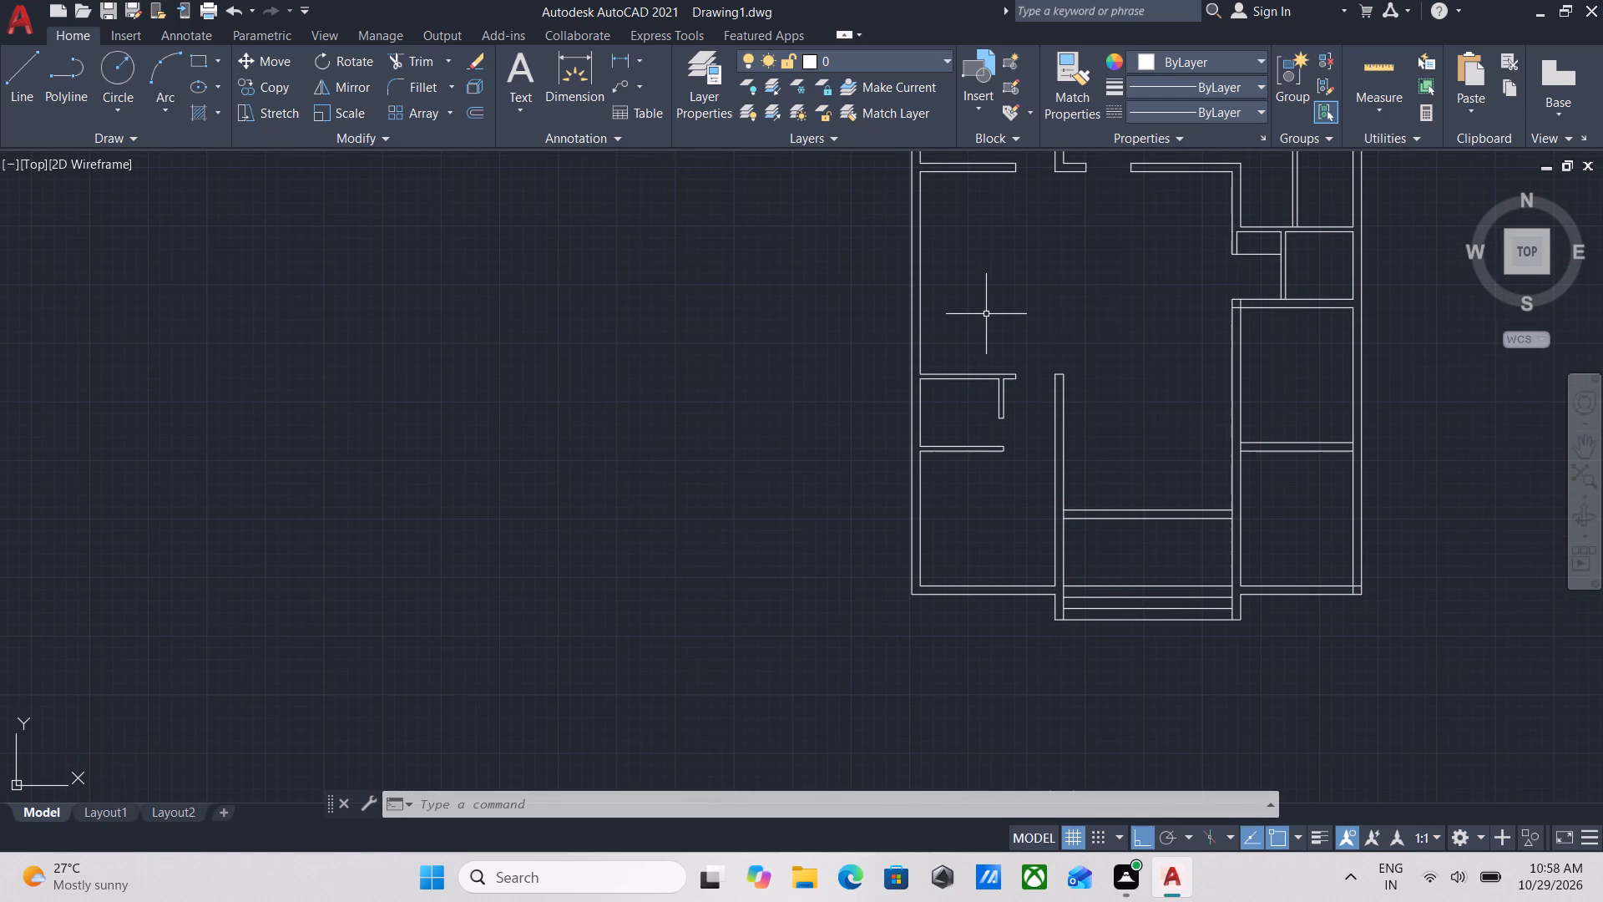
Trim the inner face of the central space's east wall between the two faces of the horizontal cross wall.
{"action": "scroll", "coordinate": [1282, 619], "scroll_direction": "up", "scroll_amount": 2}
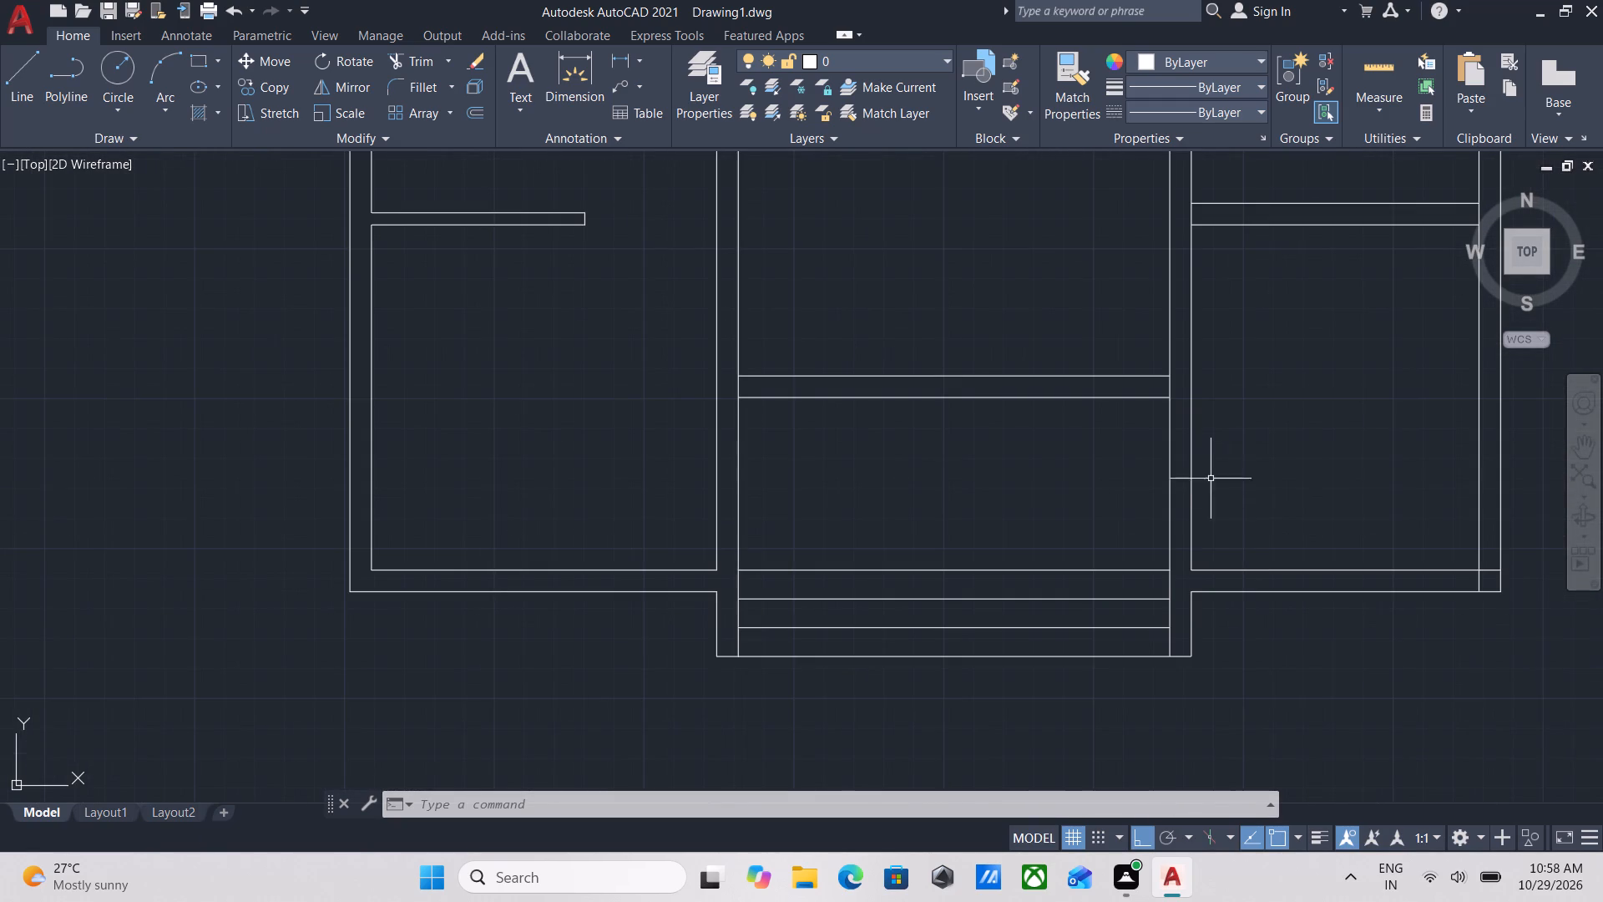
{"action": "scroll", "coordinate": [1162, 436], "scroll_direction": "up", "scroll_amount": 3}
{"action": "type", "text": "tr"}
{"action": "key", "text": "Return"}
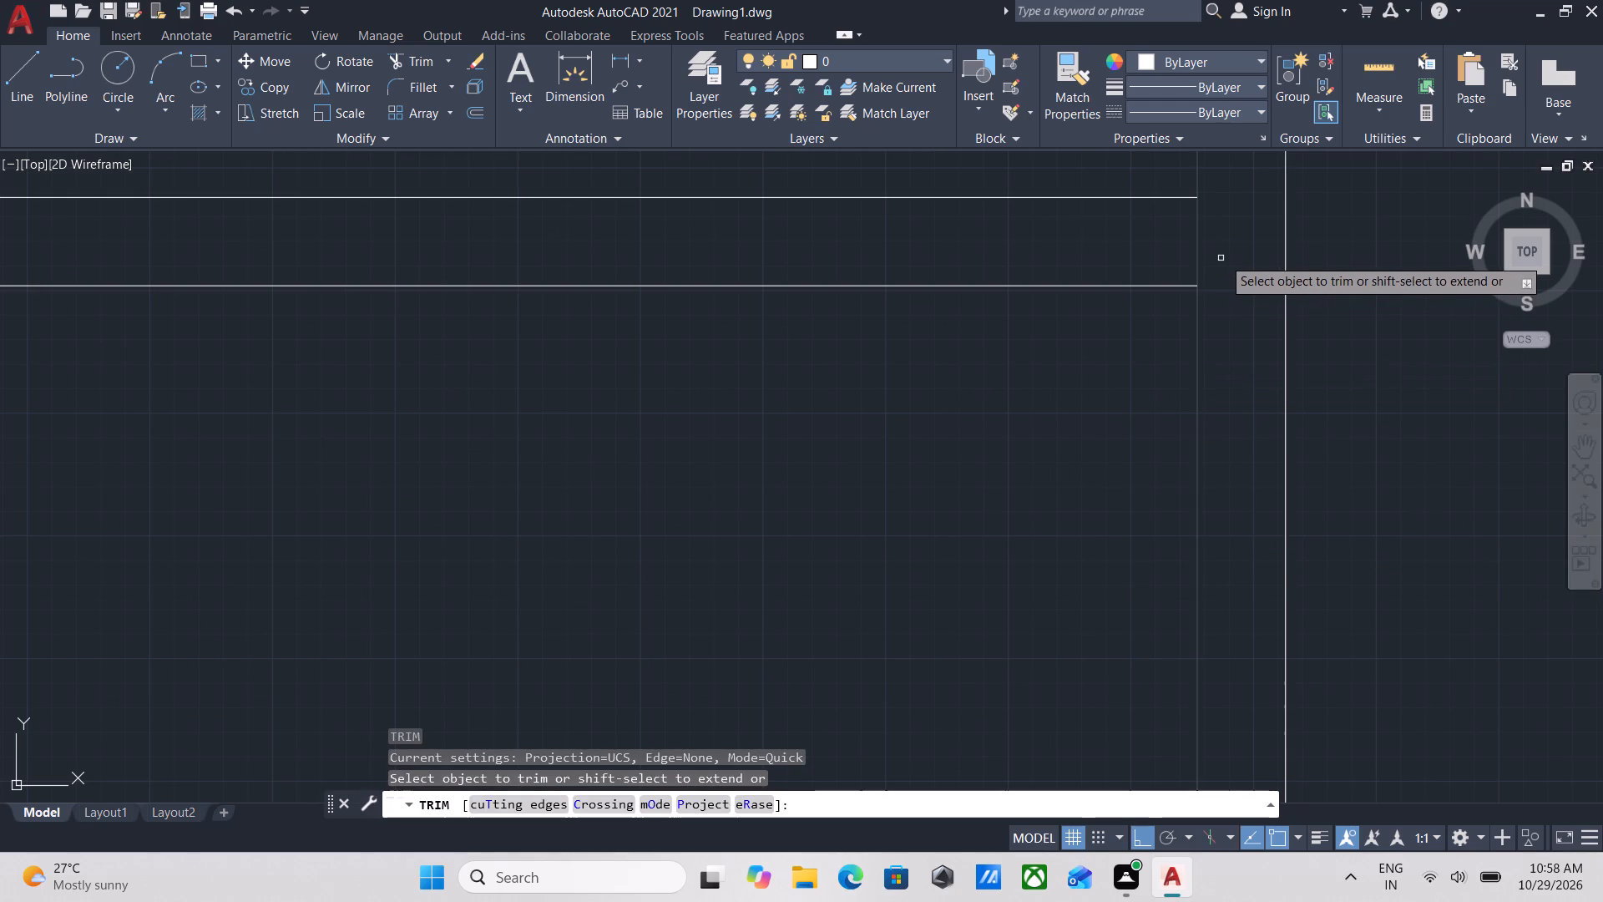
{"action": "left_click", "coordinate": [1222, 256]}
{"action": "scroll", "coordinate": [1151, 259], "scroll_direction": "down", "scroll_amount": 2}
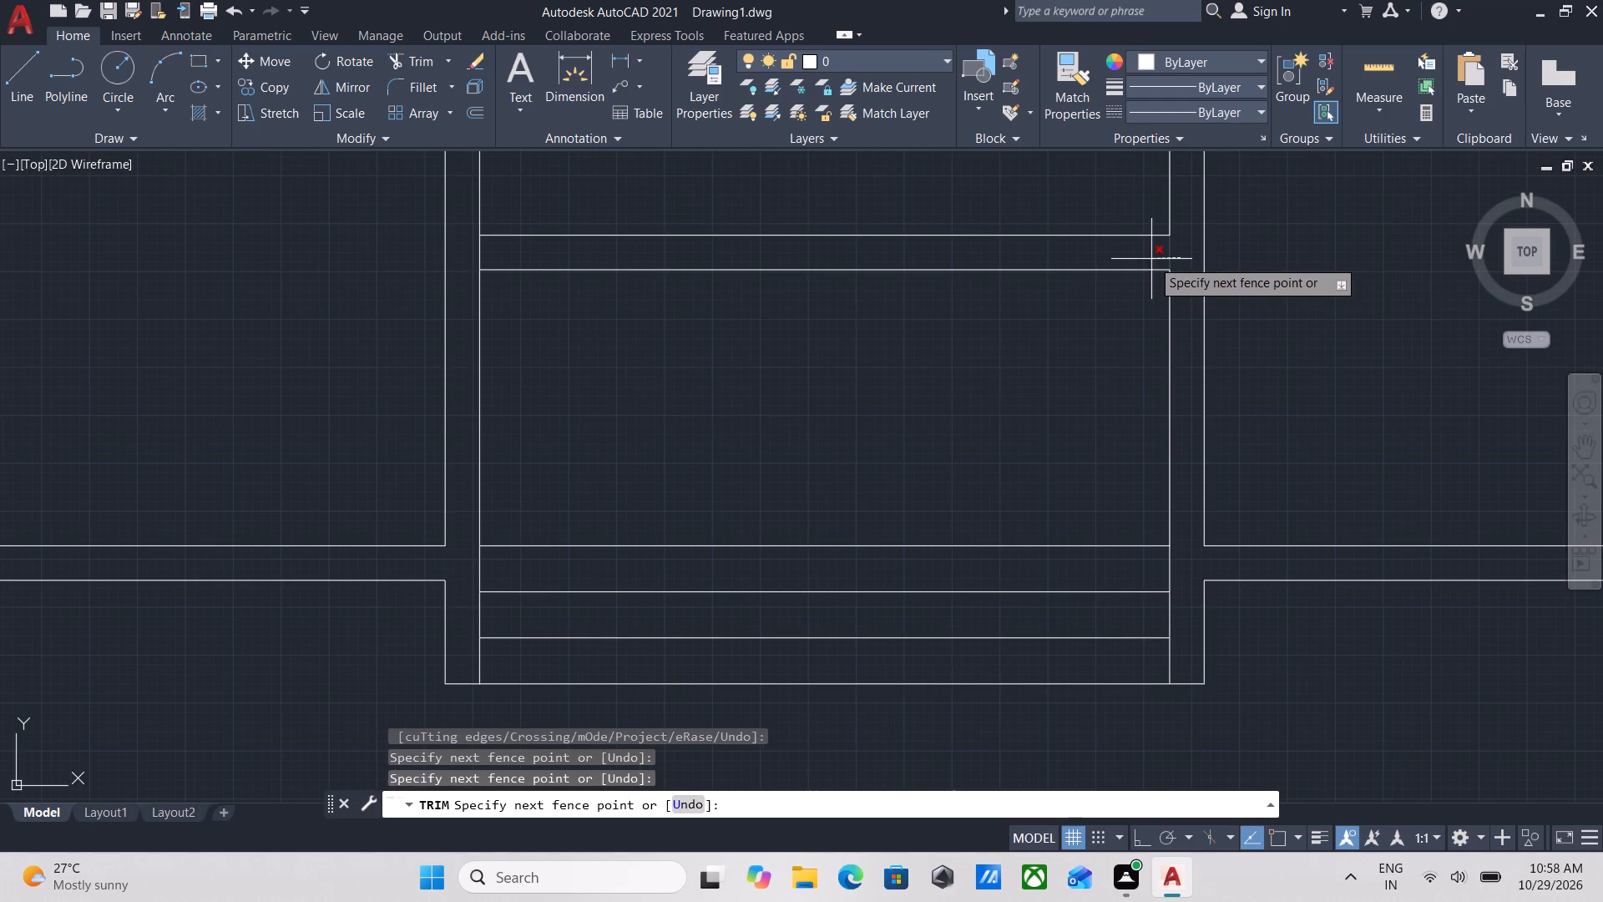
{"action": "left_click", "coordinate": [1151, 259]}
{"action": "scroll", "coordinate": [855, 411], "scroll_direction": "down", "scroll_amount": 1}
{"action": "middle_click_drag", "start_coordinate": [855, 411], "coordinate": [918, 448]}
{"action": "scroll", "coordinate": [864, 417], "scroll_direction": "down", "scroll_amount": 1}
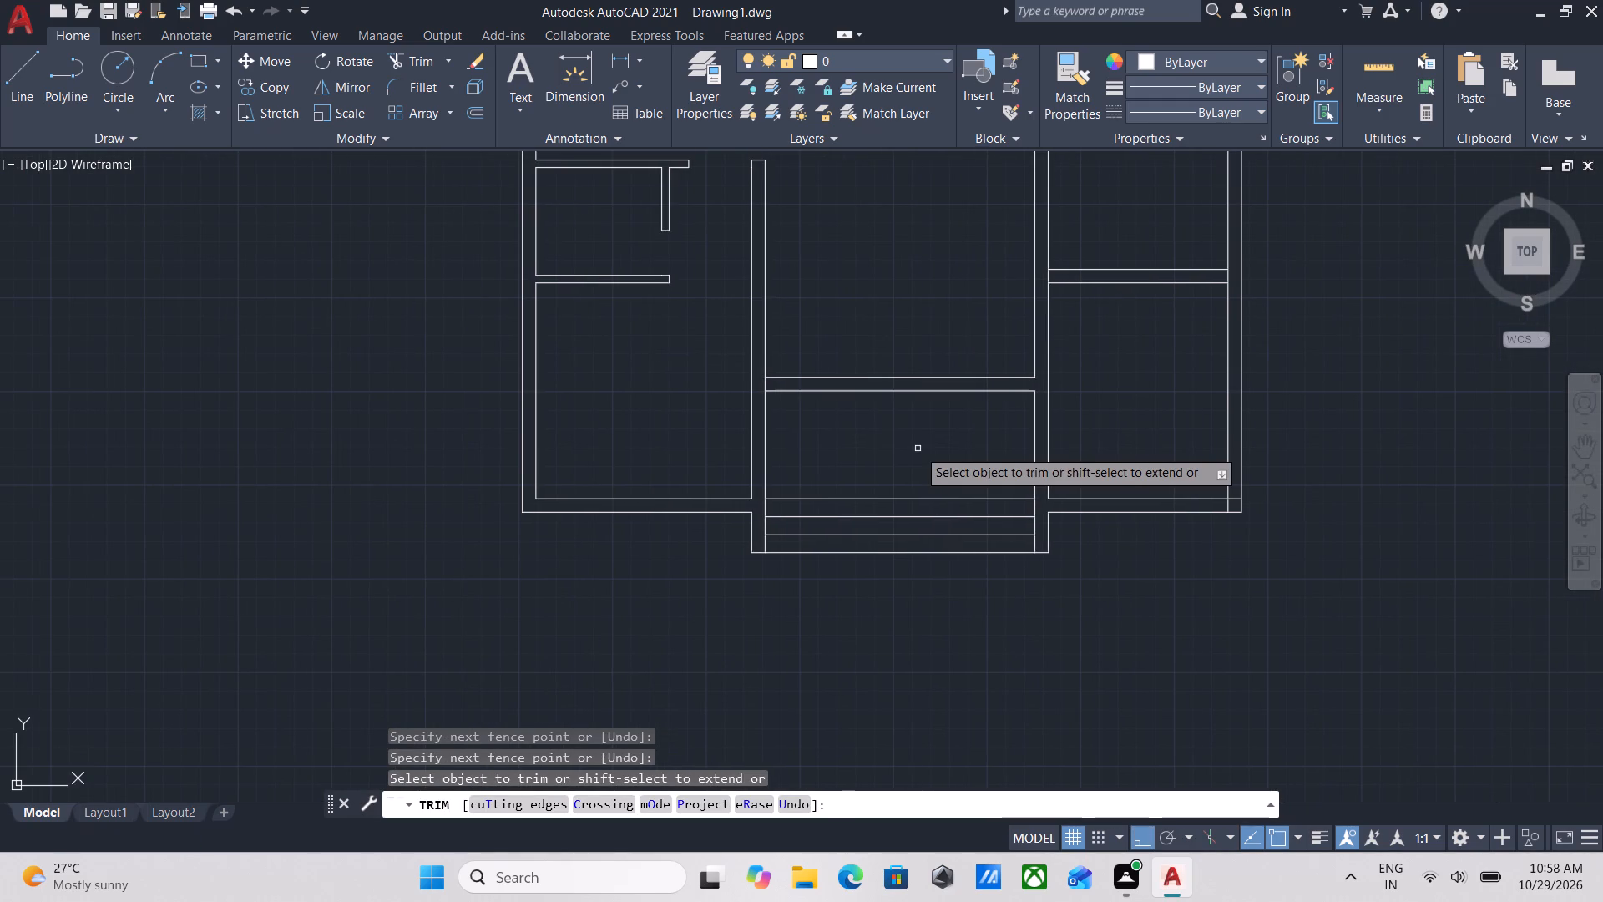
{"action": "key", "text": "Escape"}
Draw a jamb line across the central space's horizontal cross wall, 4' from the west wall's inner face.
{"action": "scroll", "coordinate": [770, 438], "scroll_direction": "up", "scroll_amount": 1}
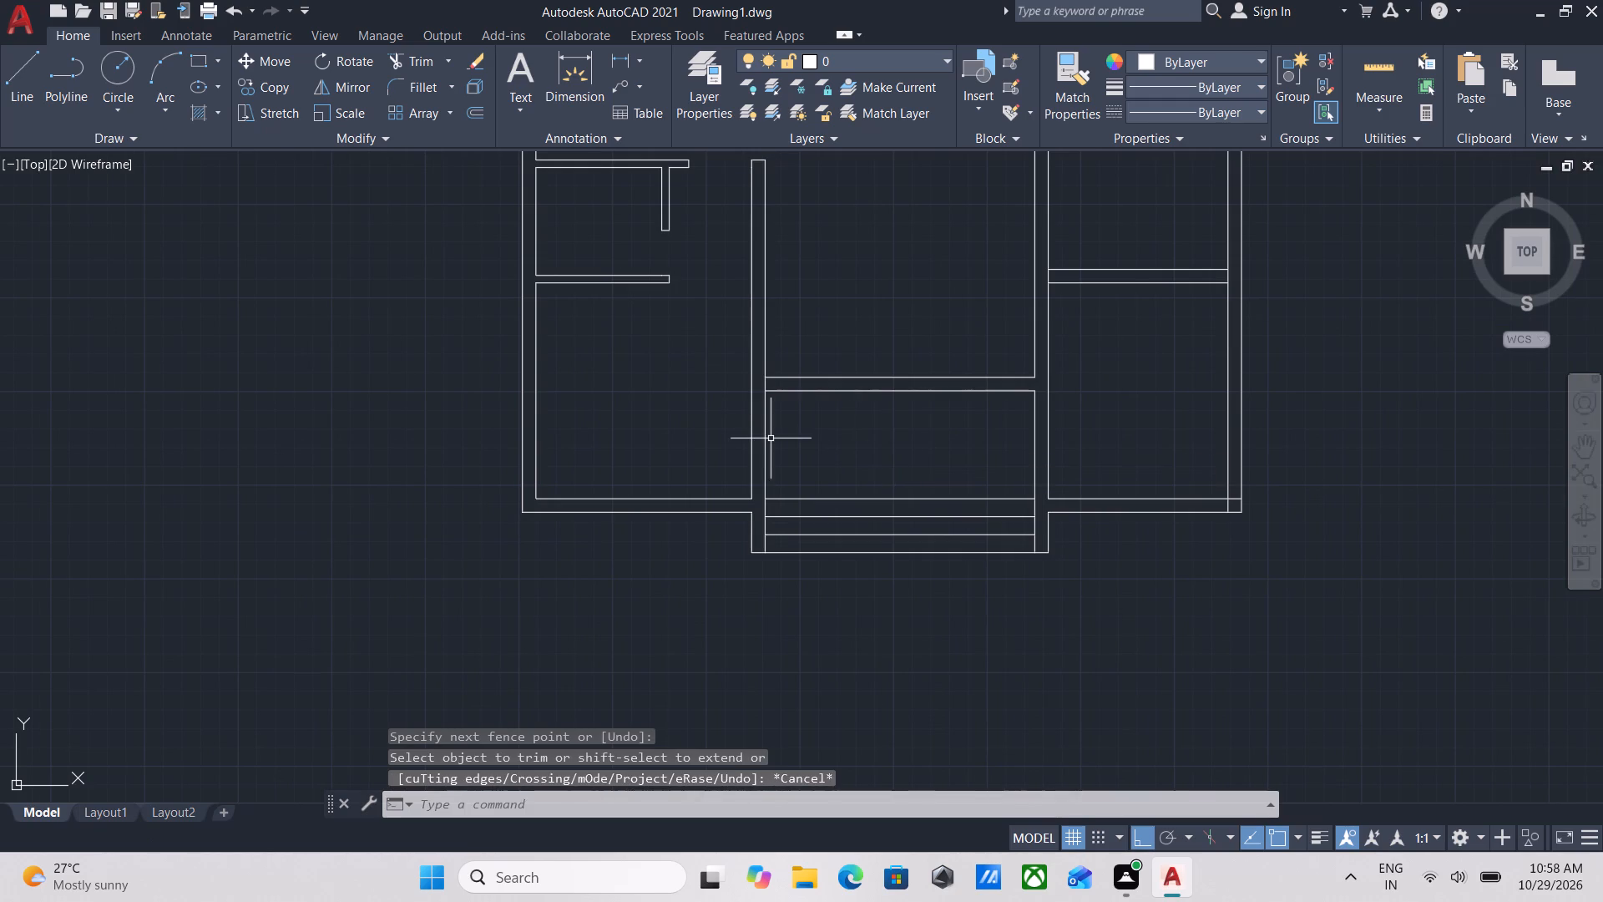
{"action": "scroll", "coordinate": [768, 437], "scroll_direction": "up", "scroll_amount": 1}
{"action": "scroll", "coordinate": [772, 342], "scroll_direction": "up", "scroll_amount": 2}
{"action": "middle_click_drag", "start_coordinate": [774, 327], "coordinate": [807, 405]}
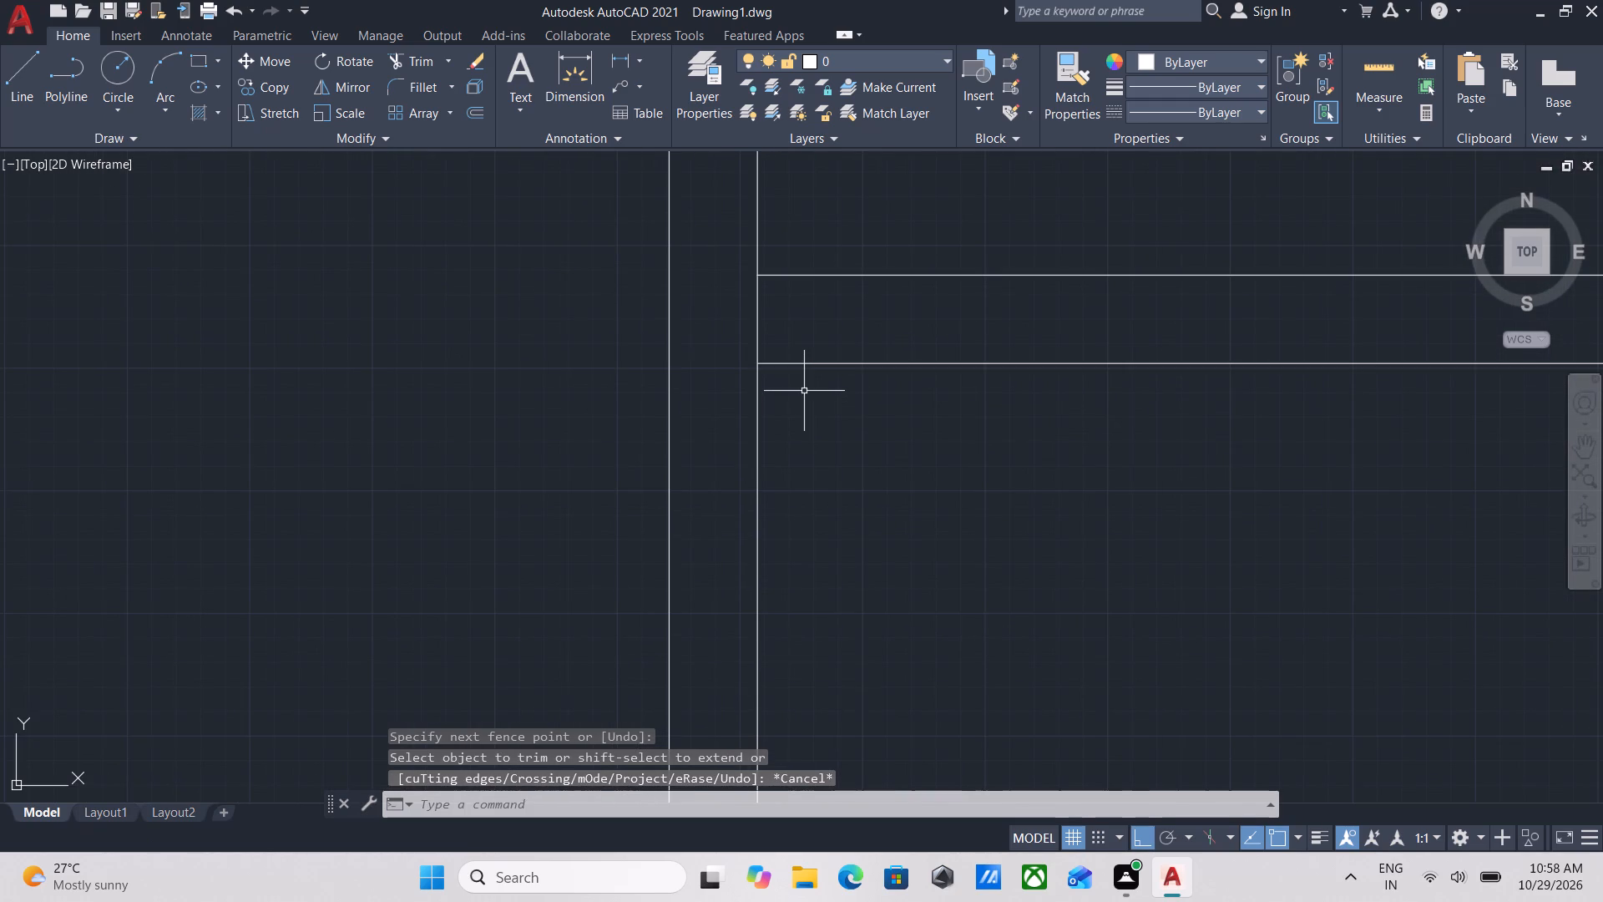
{"action": "type", "text": "tr"}
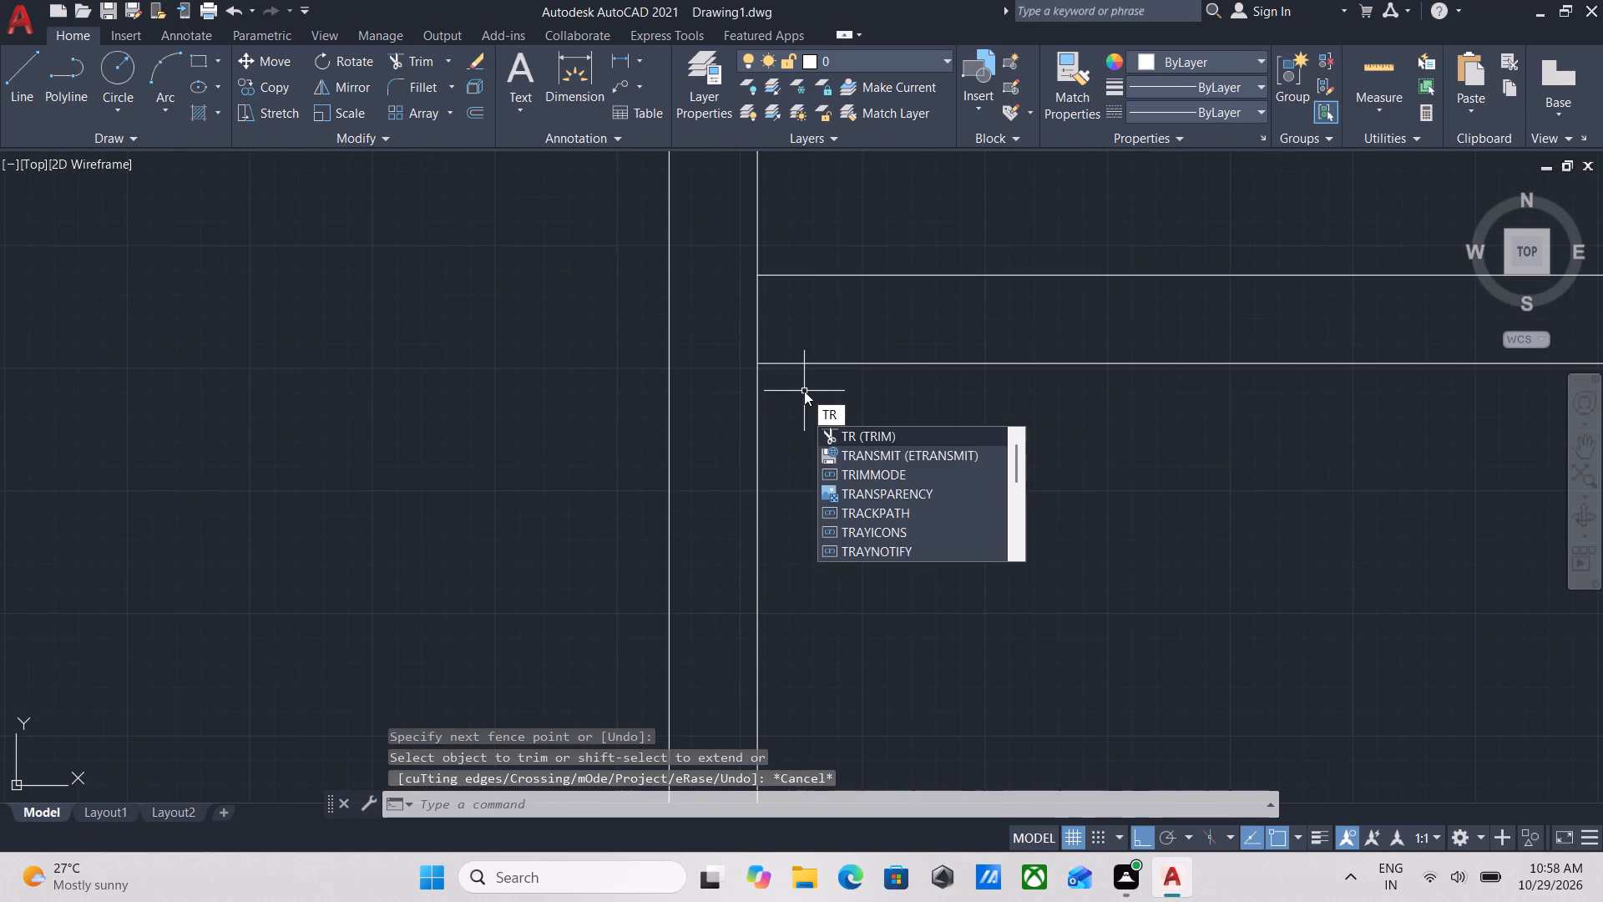
{"action": "key", "text": "Escape"}
{"action": "key", "text": "l"}
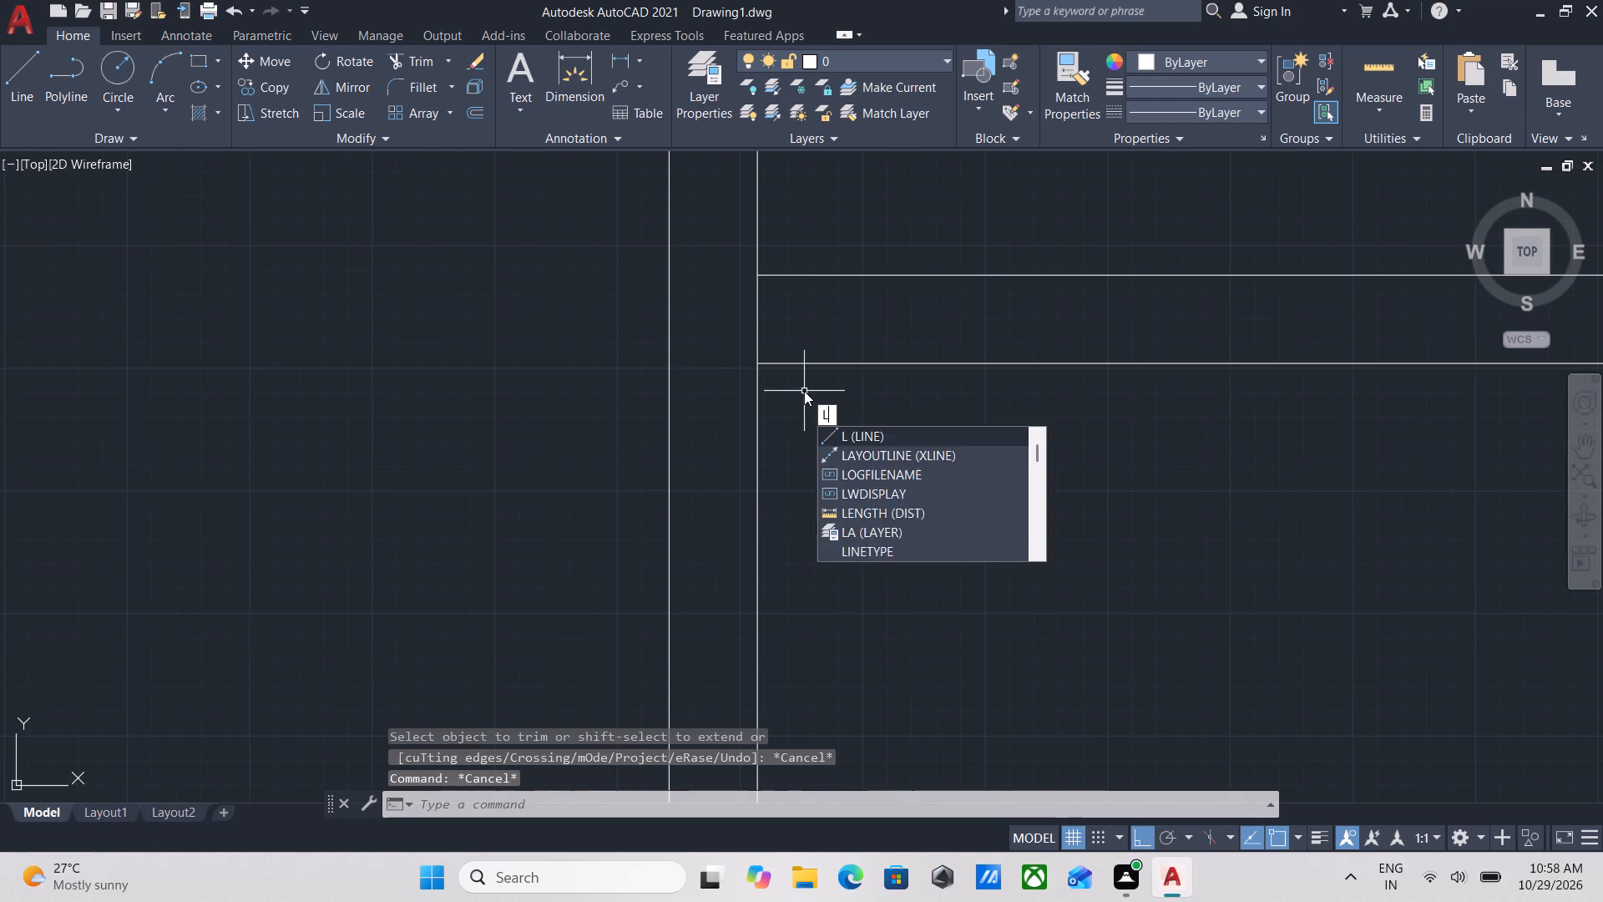
{"action": "key", "text": "Return"}
{"action": "type", "text": "tk"}
{"action": "key", "text": "Return"}
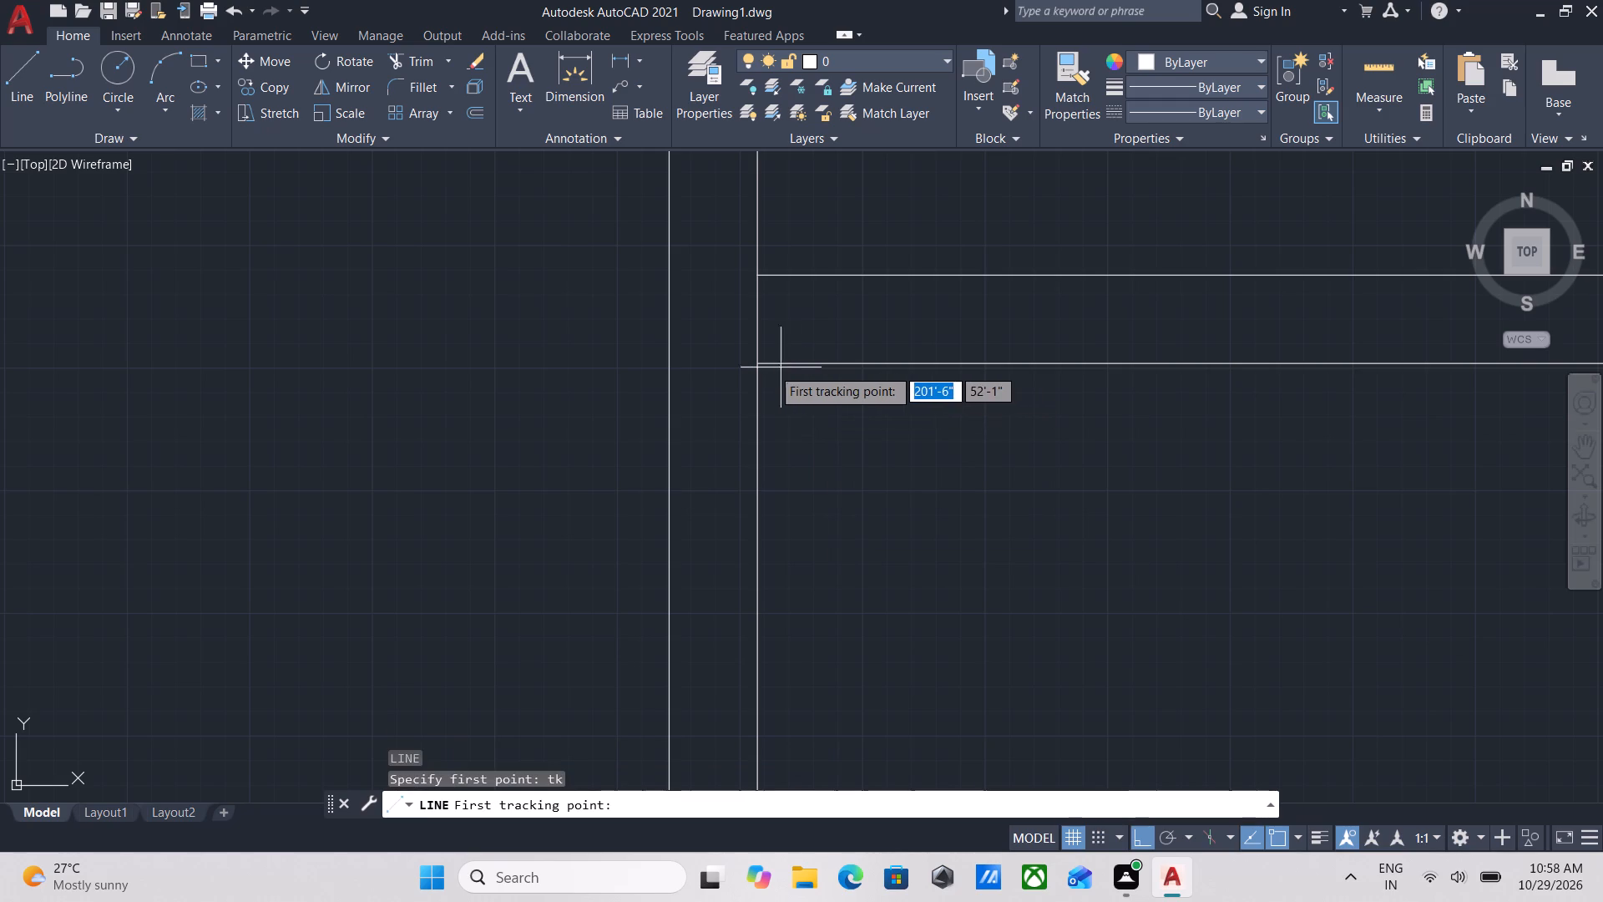
{"action": "left_click", "coordinate": [756, 367]}
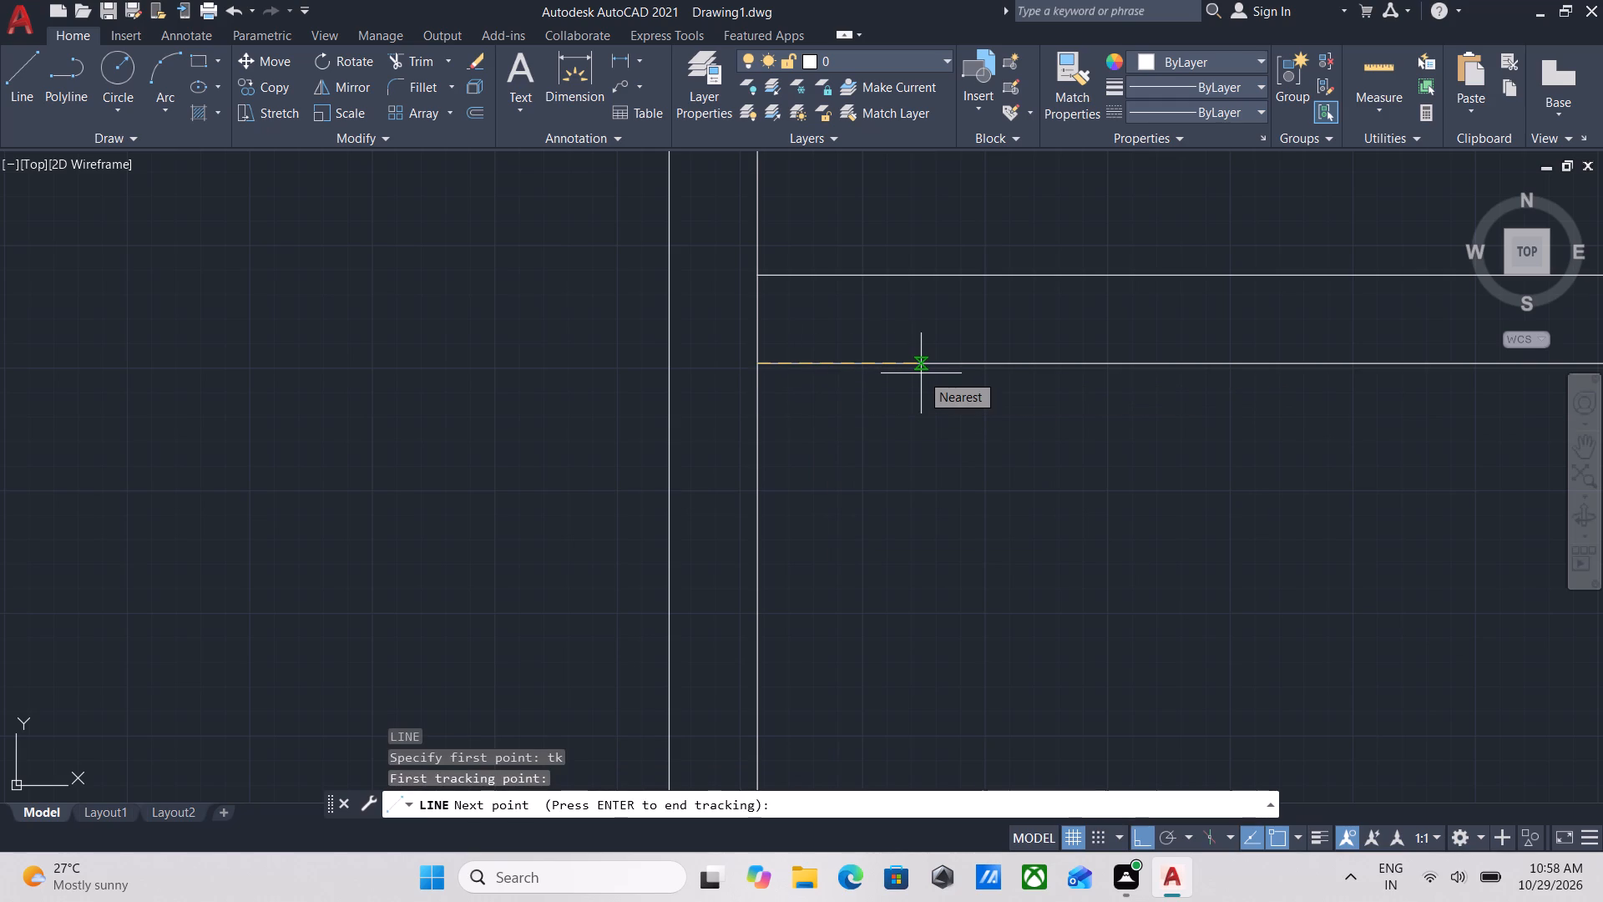
{"action": "key", "text": "4"}
{"action": "key", "text": "apostrophe"}
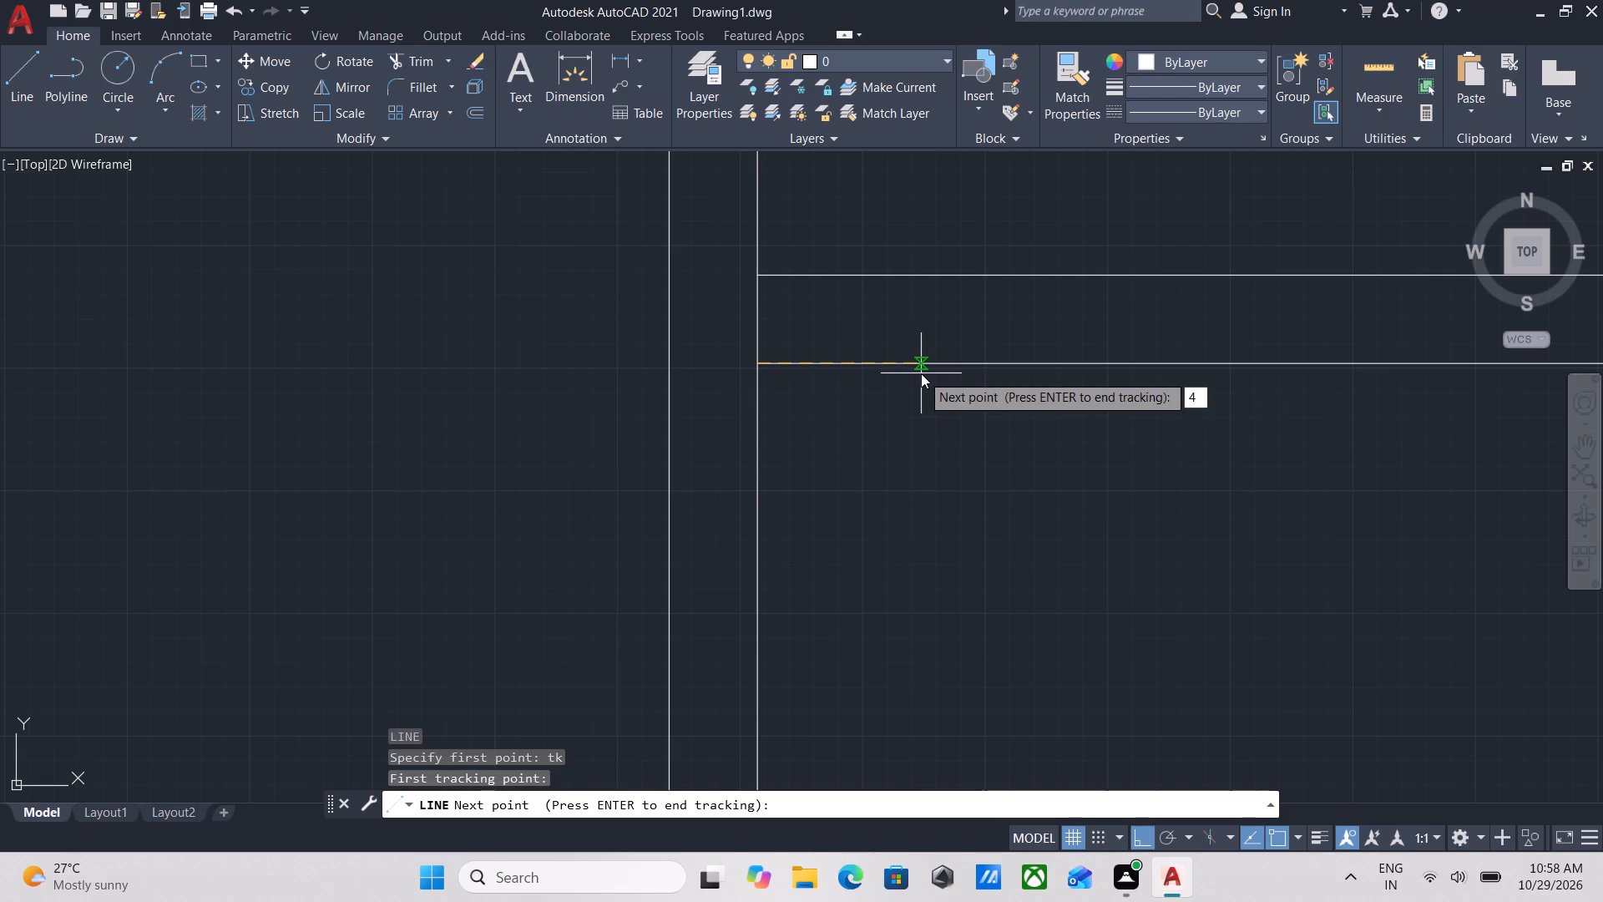
{"action": "key", "text": "Return"}
{"action": "key", "text": "Return"}
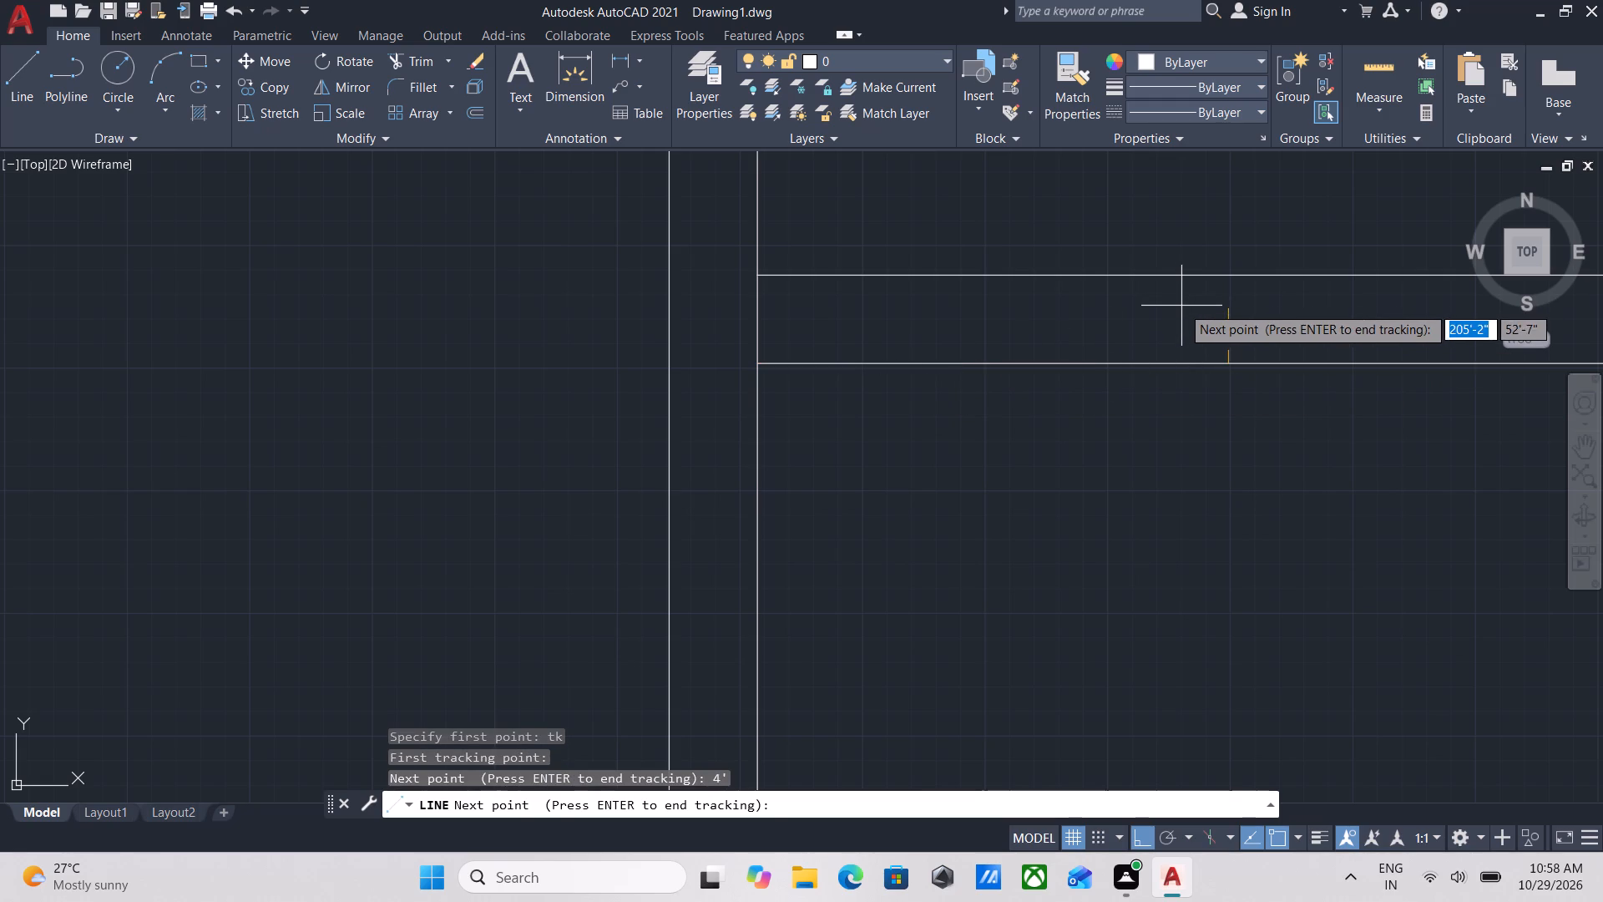
{"action": "left_click", "coordinate": [1226, 276]}
{"action": "key", "text": "Escape"}
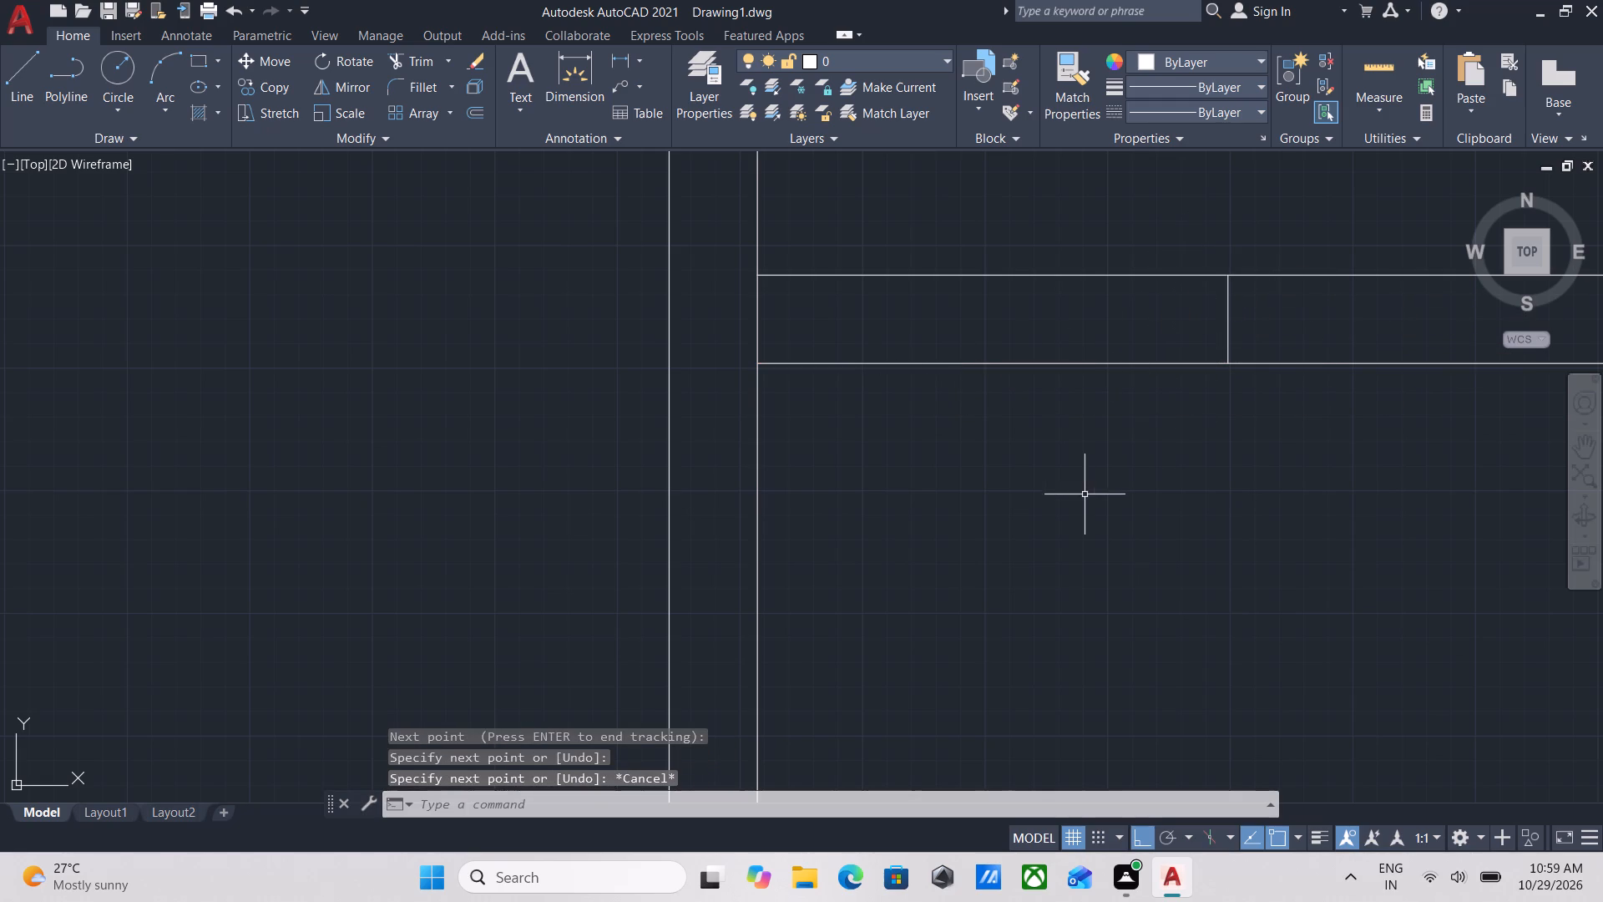
Trim both faces of the cross wall between the central space's west wall and the jamb line to open the doorway.
{"action": "middle_click", "coordinate": [1085, 494]}
{"action": "type", "text": "tr"}
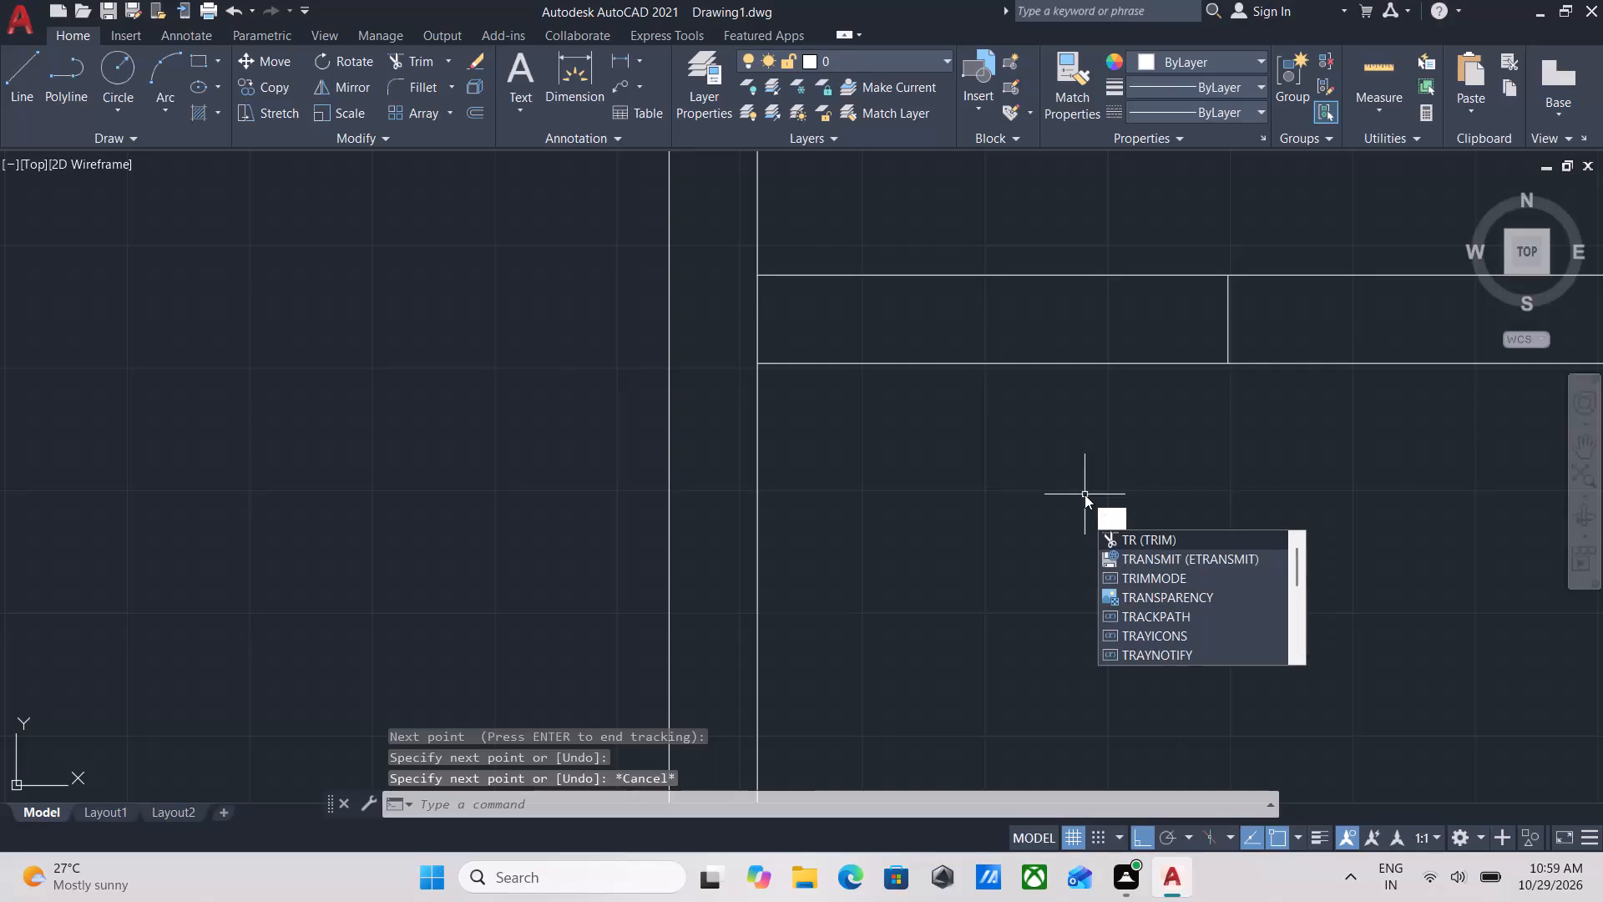
{"action": "key", "text": "Return"}
{"action": "left_click", "coordinate": [1070, 466]}
{"action": "left_click", "coordinate": [1082, 188]}
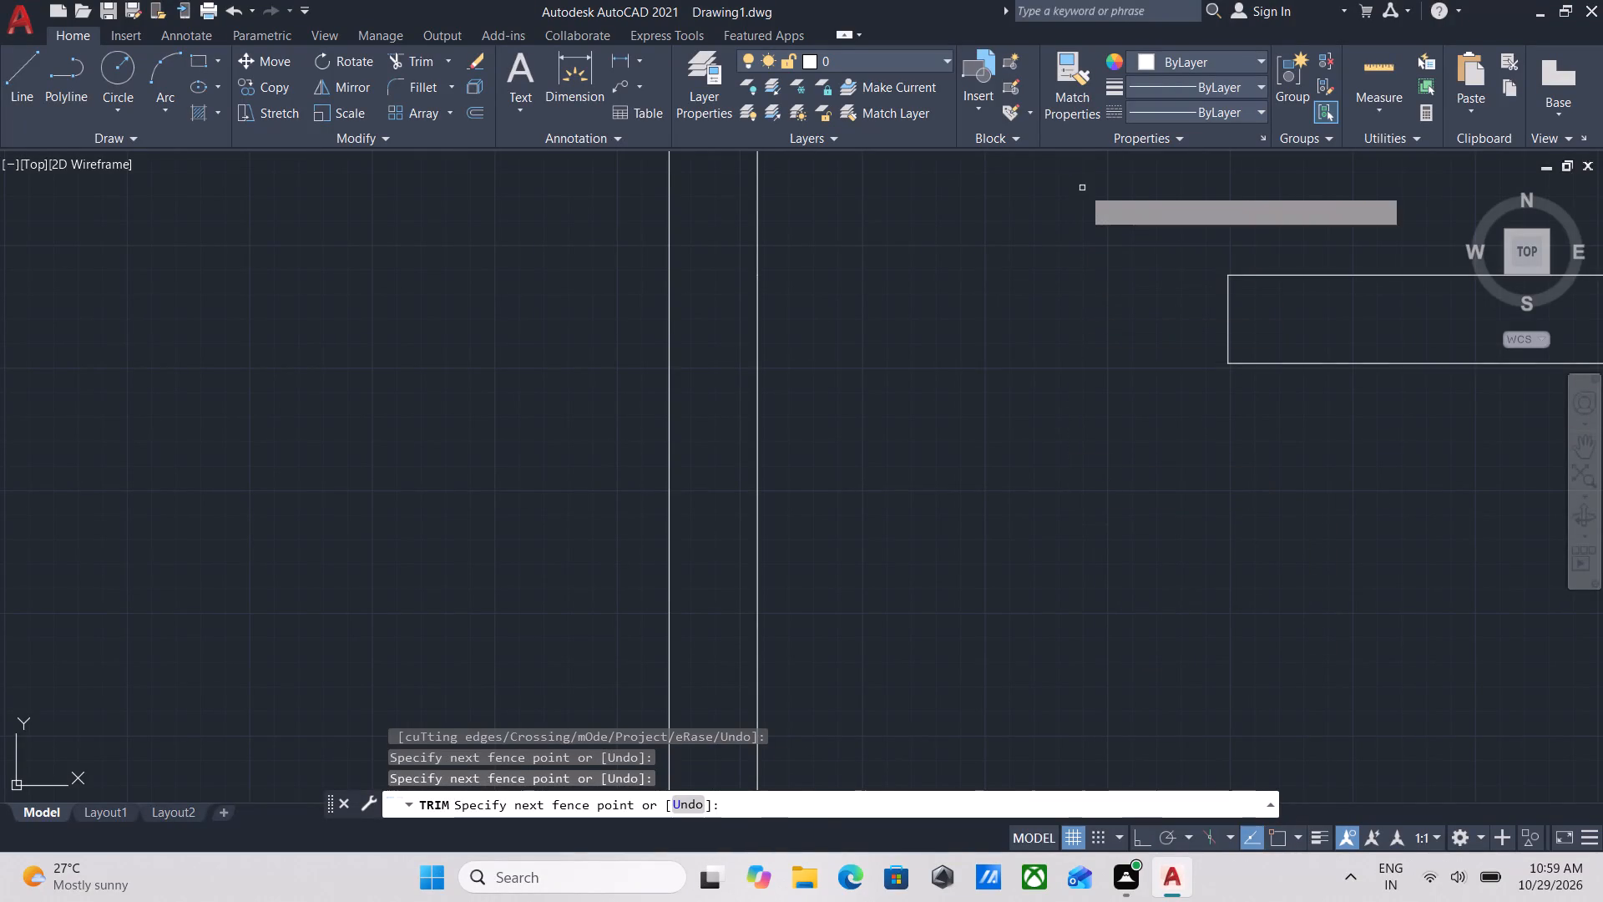
{"action": "scroll", "coordinate": [1029, 380], "scroll_direction": "down", "scroll_amount": 3}
{"action": "middle_click_drag", "start_coordinate": [1029, 380], "coordinate": [817, 485]}
{"action": "scroll", "coordinate": [807, 488], "scroll_direction": "down", "scroll_amount": 2}
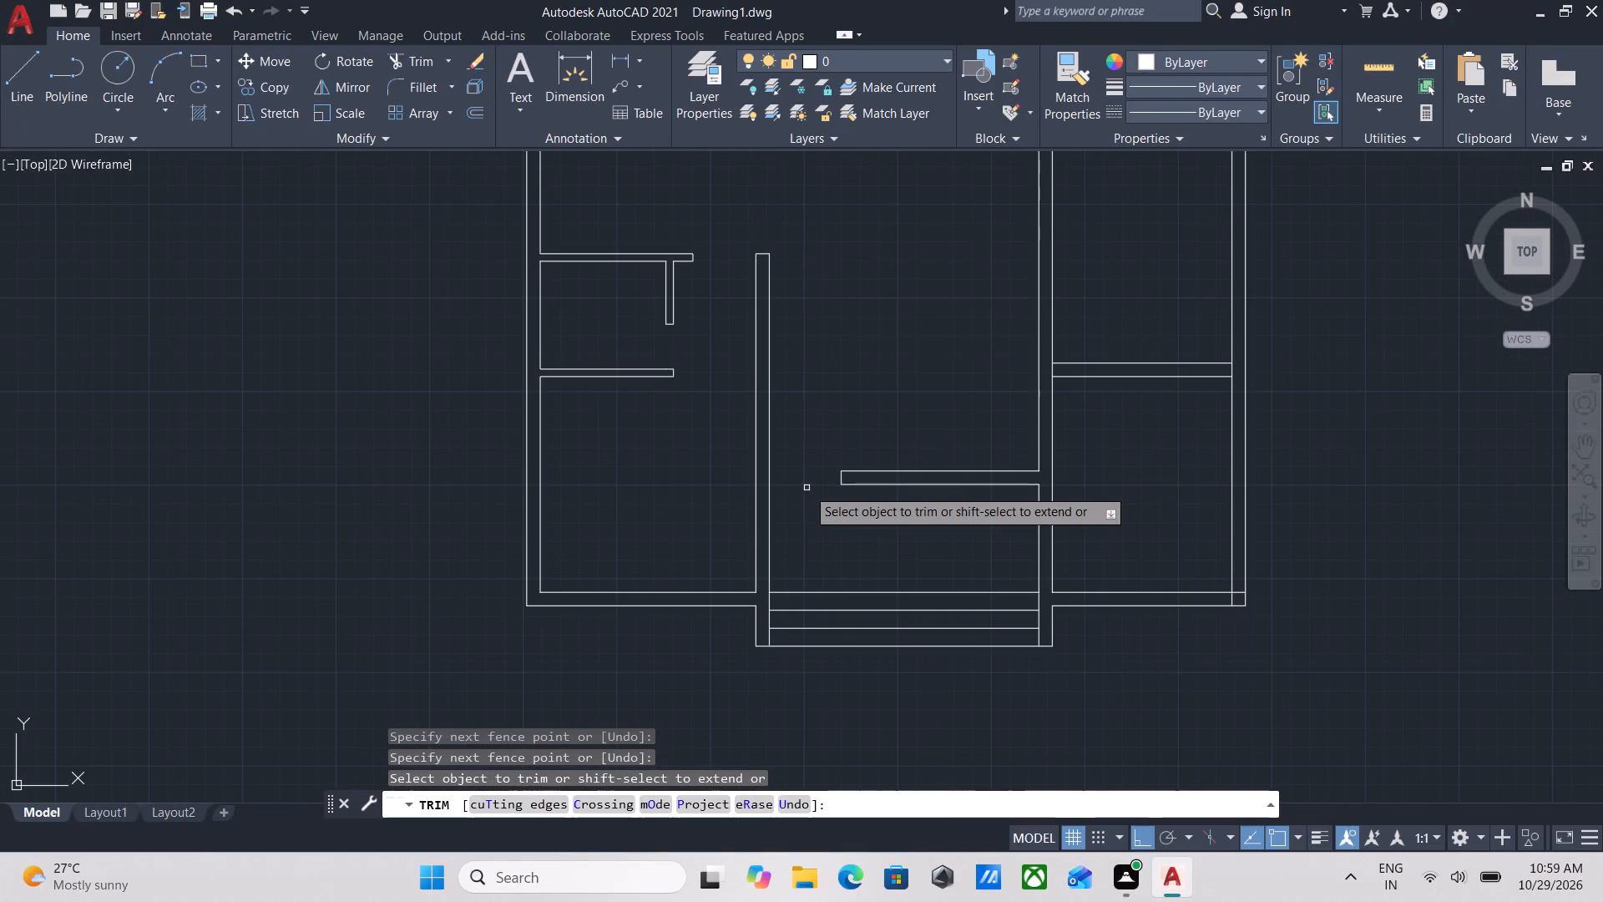
{"action": "middle_click_drag", "start_coordinate": [834, 411], "coordinate": [893, 454]}
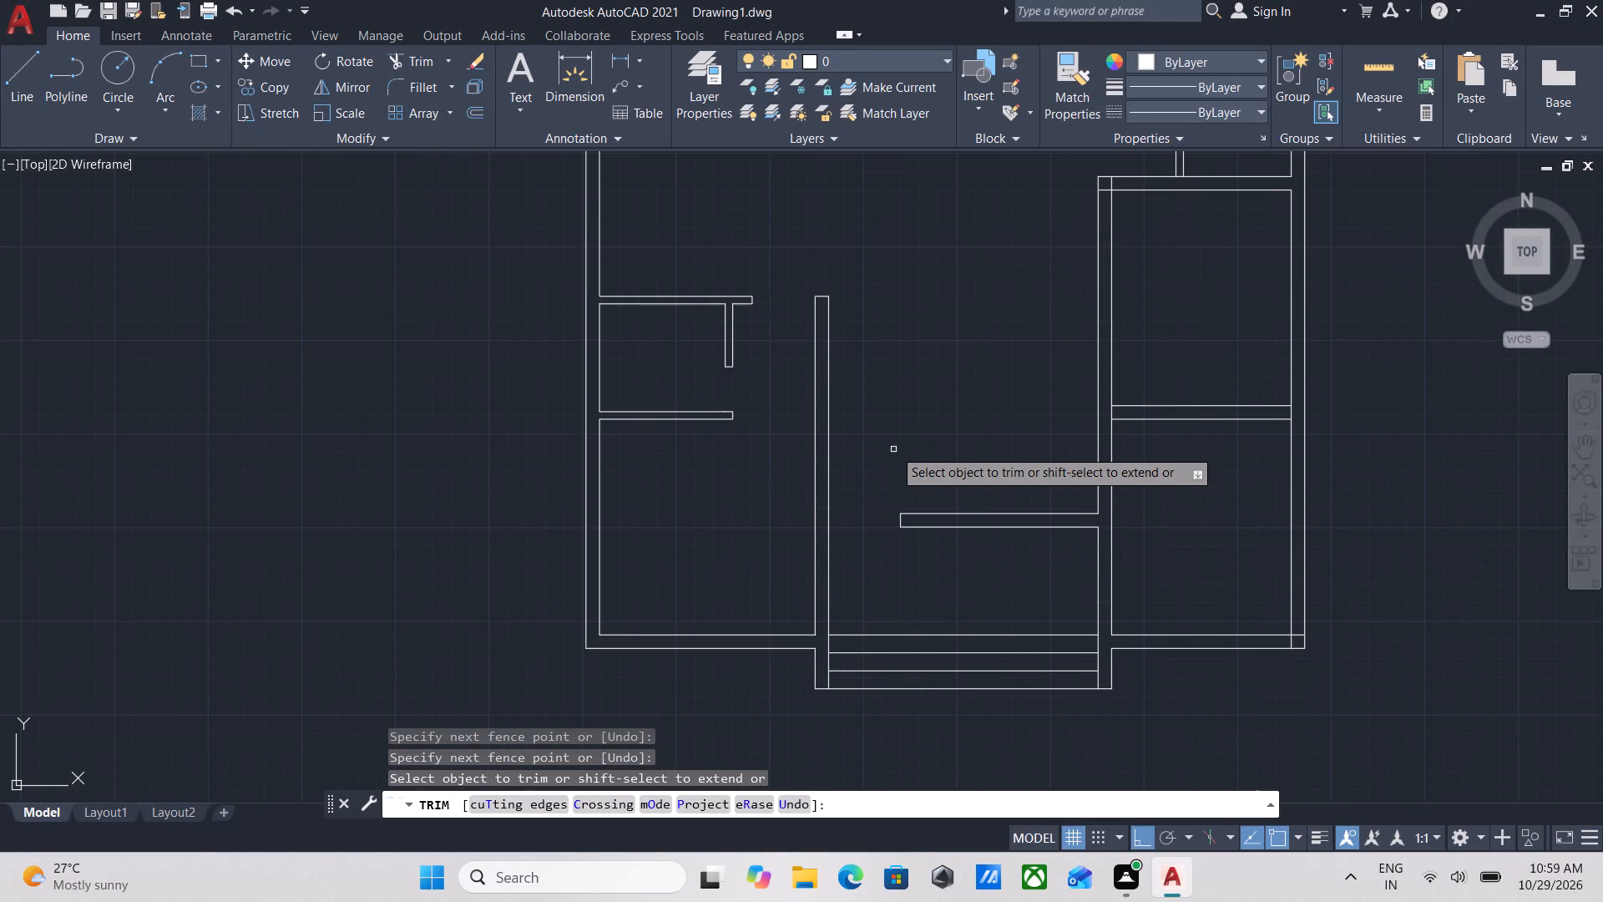
{"action": "scroll", "coordinate": [895, 442], "scroll_direction": "down", "scroll_amount": 2}
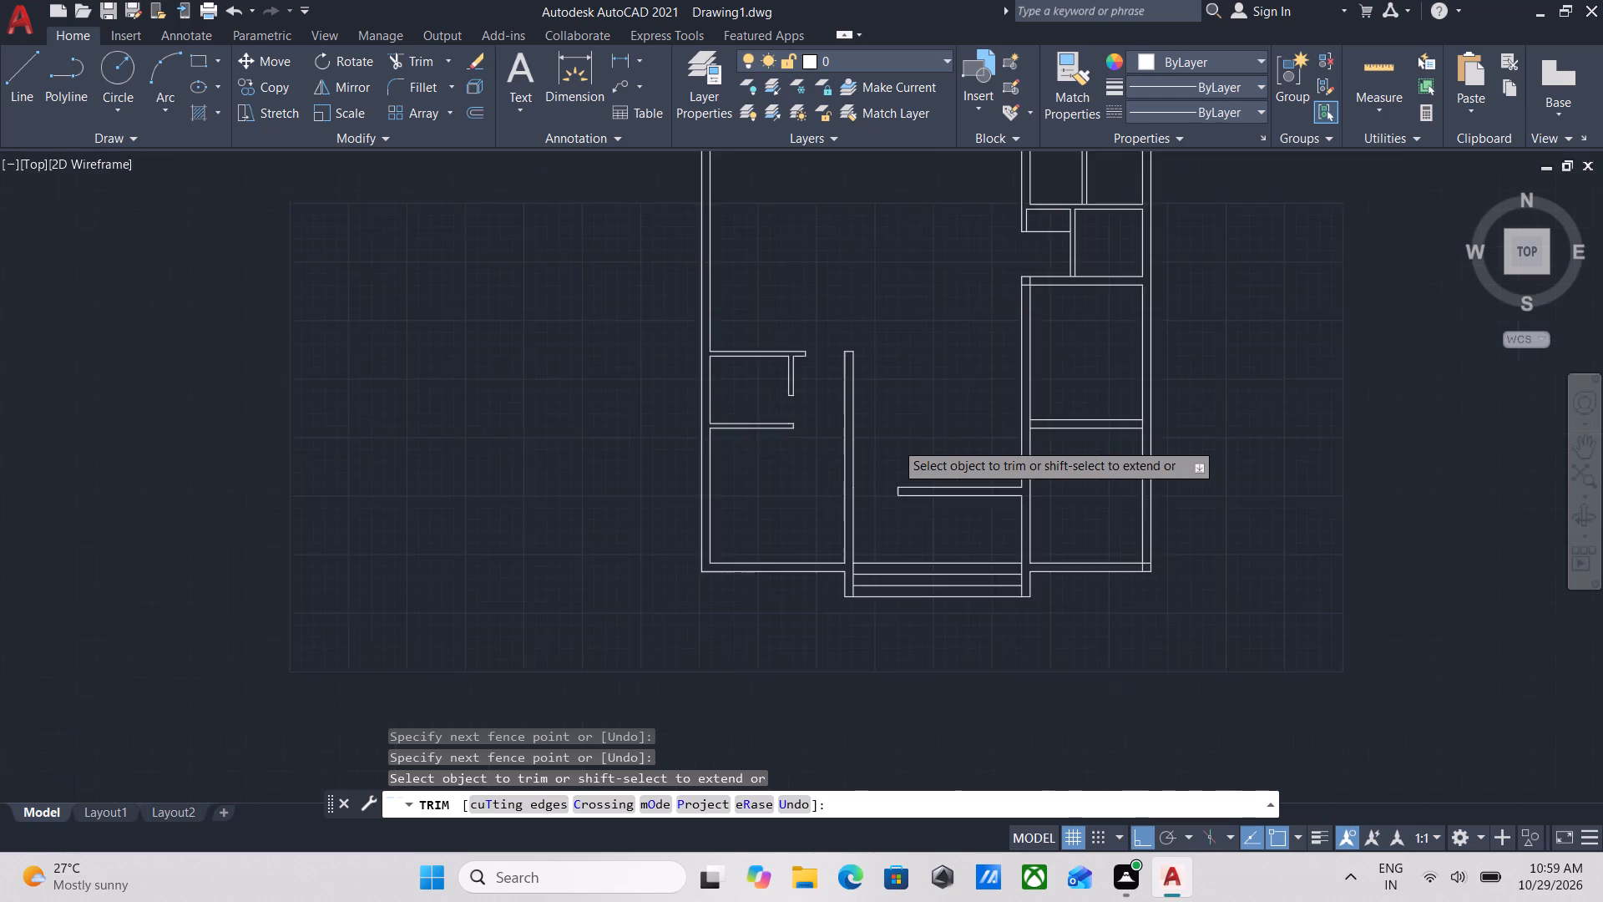
{"action": "middle_click_drag", "start_coordinate": [895, 442], "coordinate": [902, 464]}
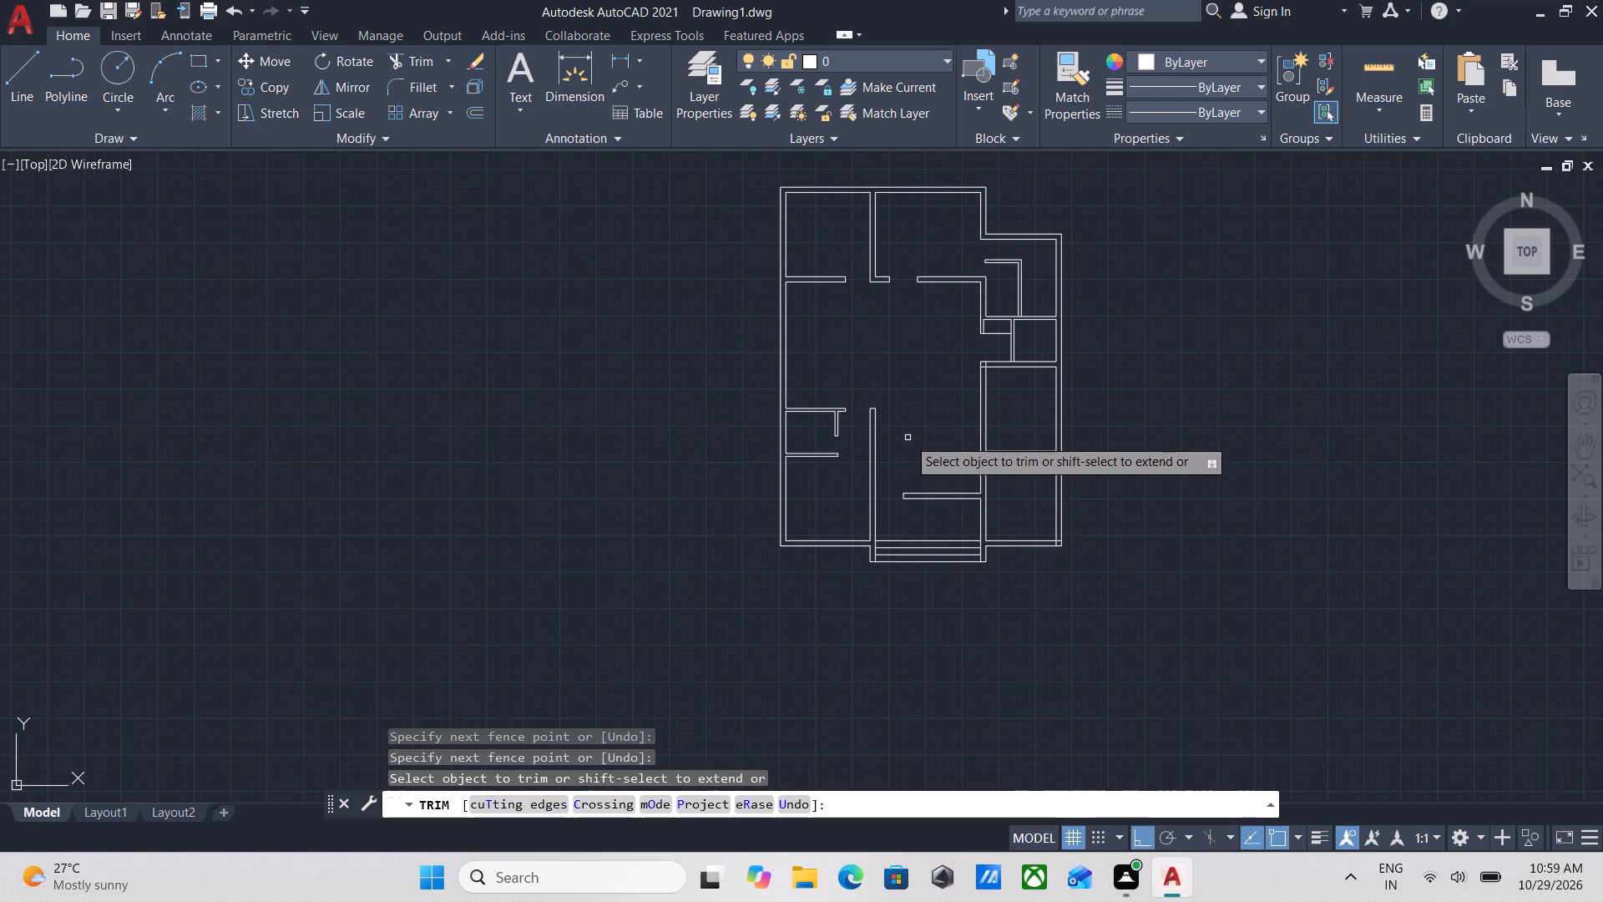
{"action": "scroll", "coordinate": [908, 438], "scroll_direction": "up", "scroll_amount": 2}
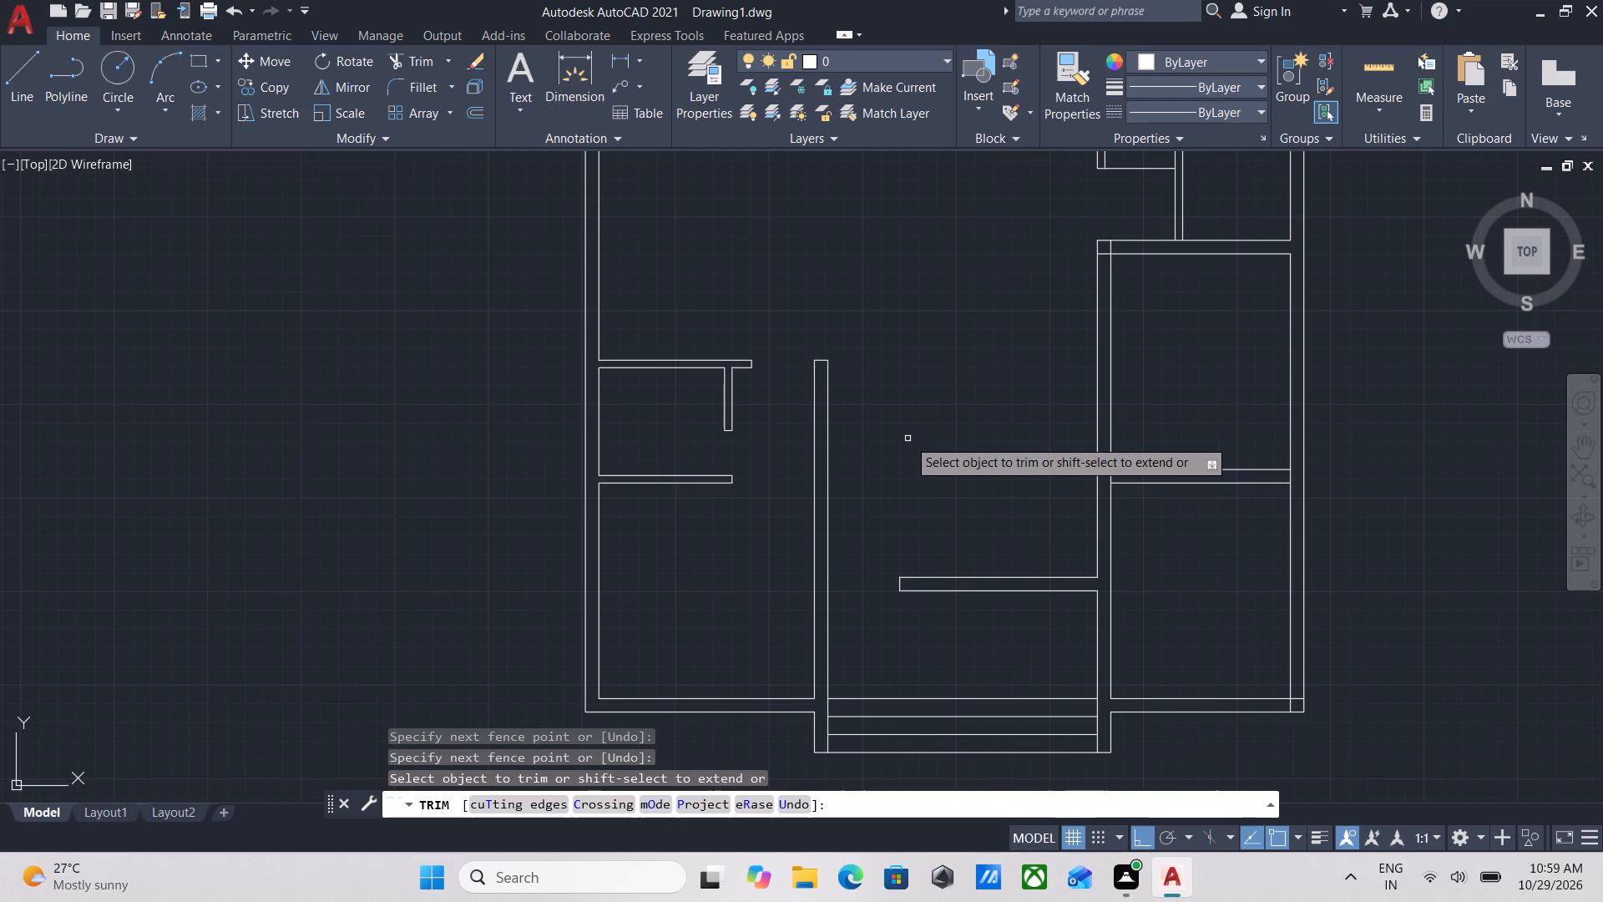
{"action": "key", "text": "Escape"}
Draw a 9" thick wall stub about 8'-6" long, west from the central space's east wall, its north face level with the west wall's north end.
{"action": "scroll", "coordinate": [908, 441], "scroll_direction": "up", "scroll_amount": 2}
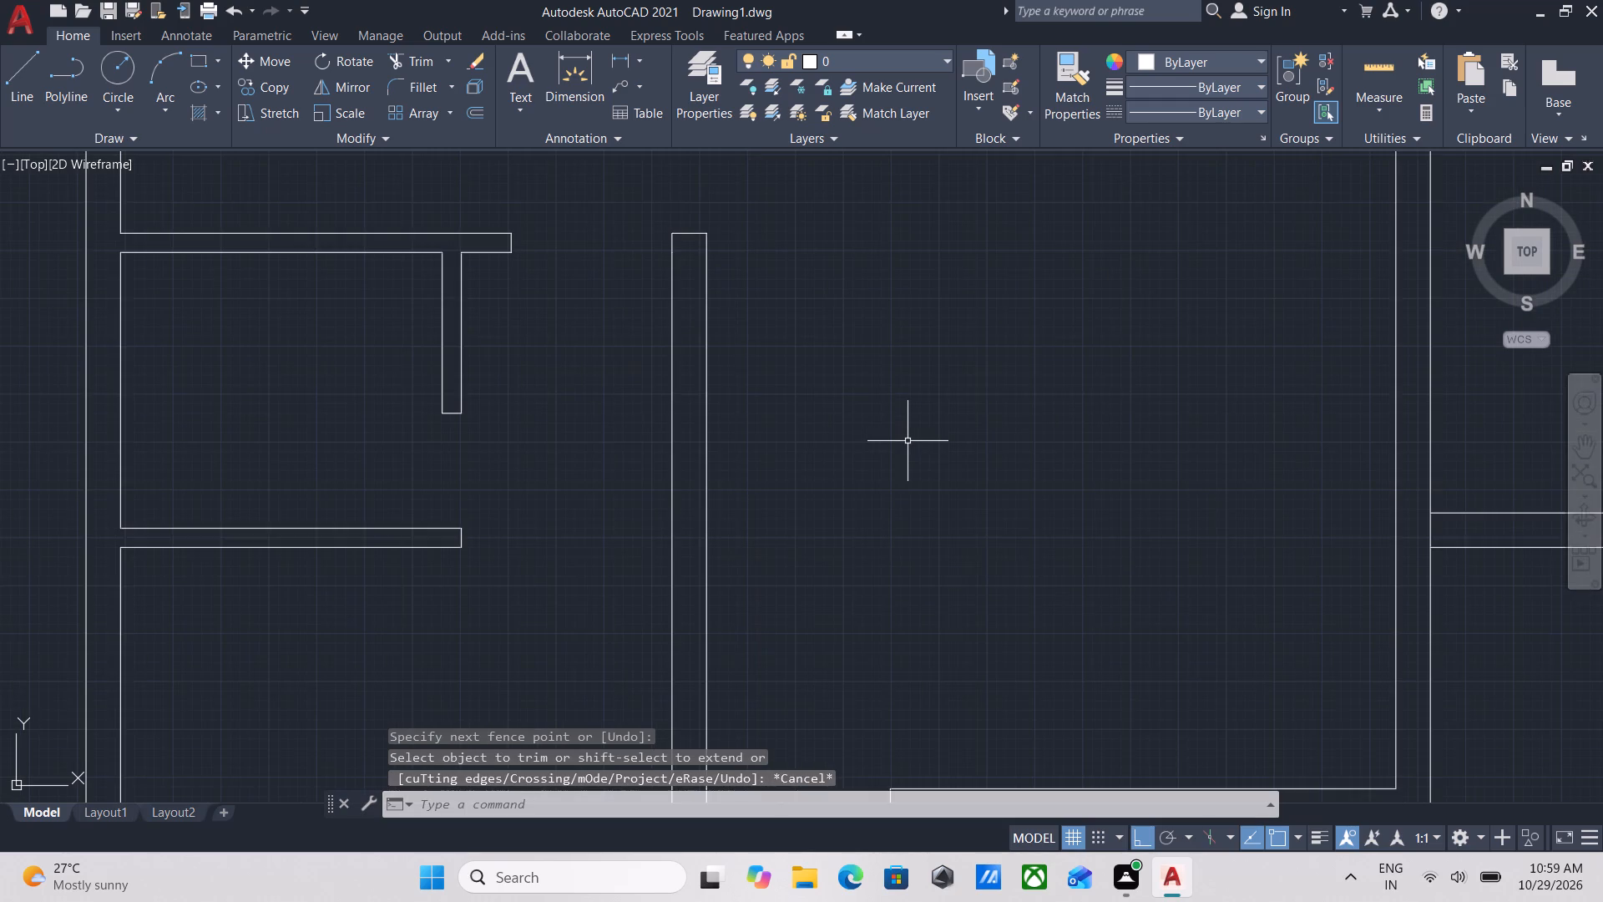
{"action": "scroll", "coordinate": [908, 441], "scroll_direction": "down", "scroll_amount": 2}
{"action": "middle_click_drag", "start_coordinate": [908, 441], "coordinate": [908, 468]}
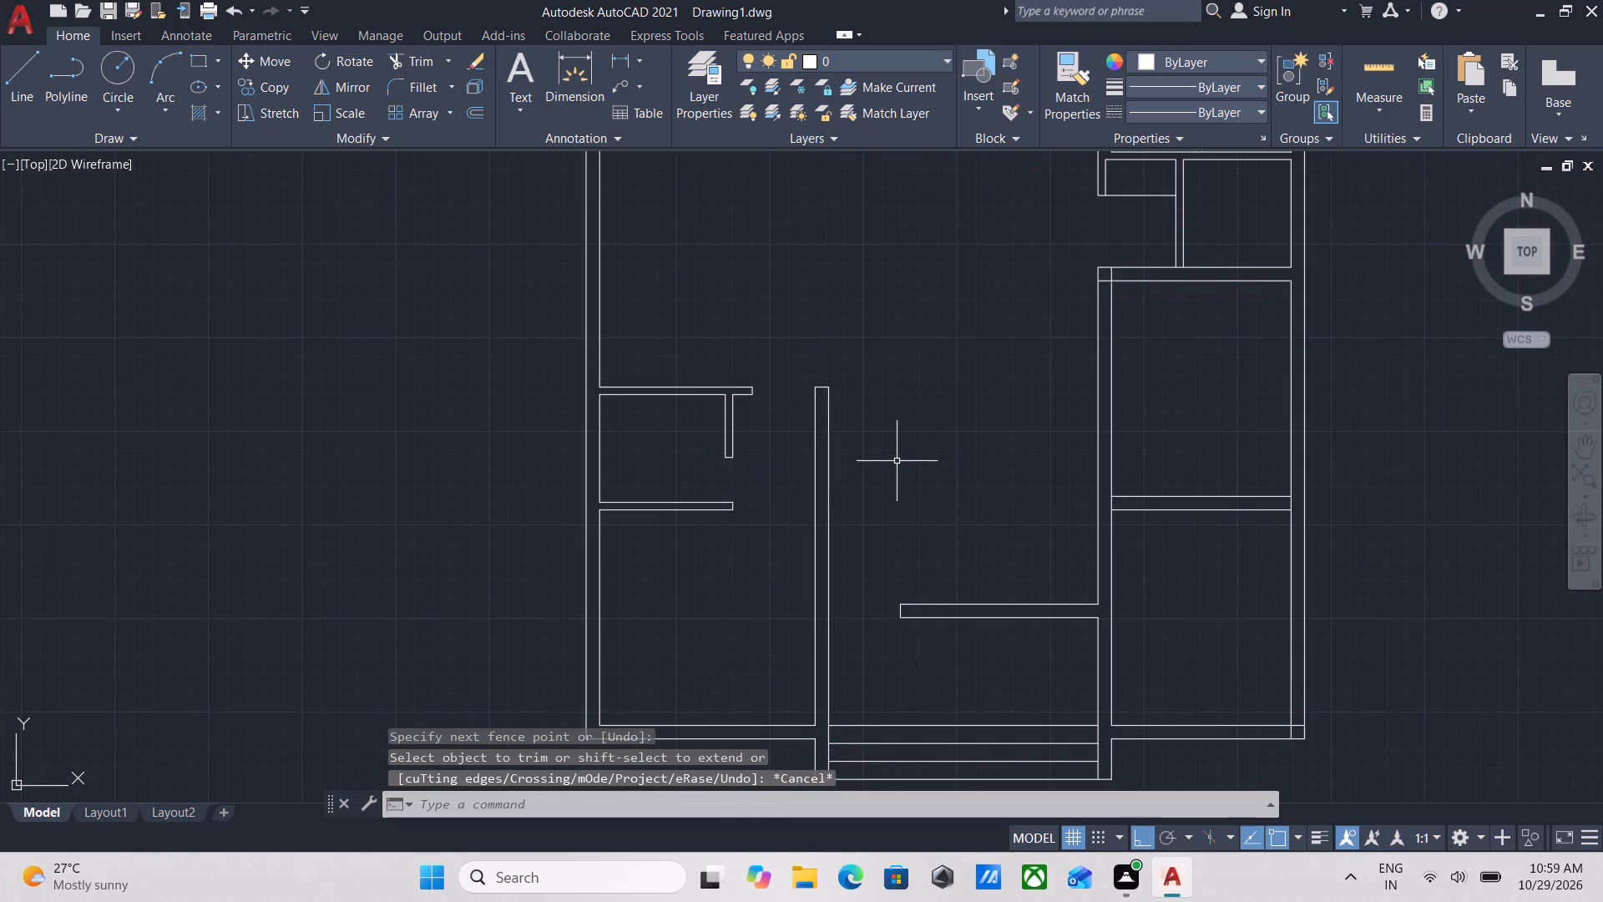
{"action": "key", "text": "l"}
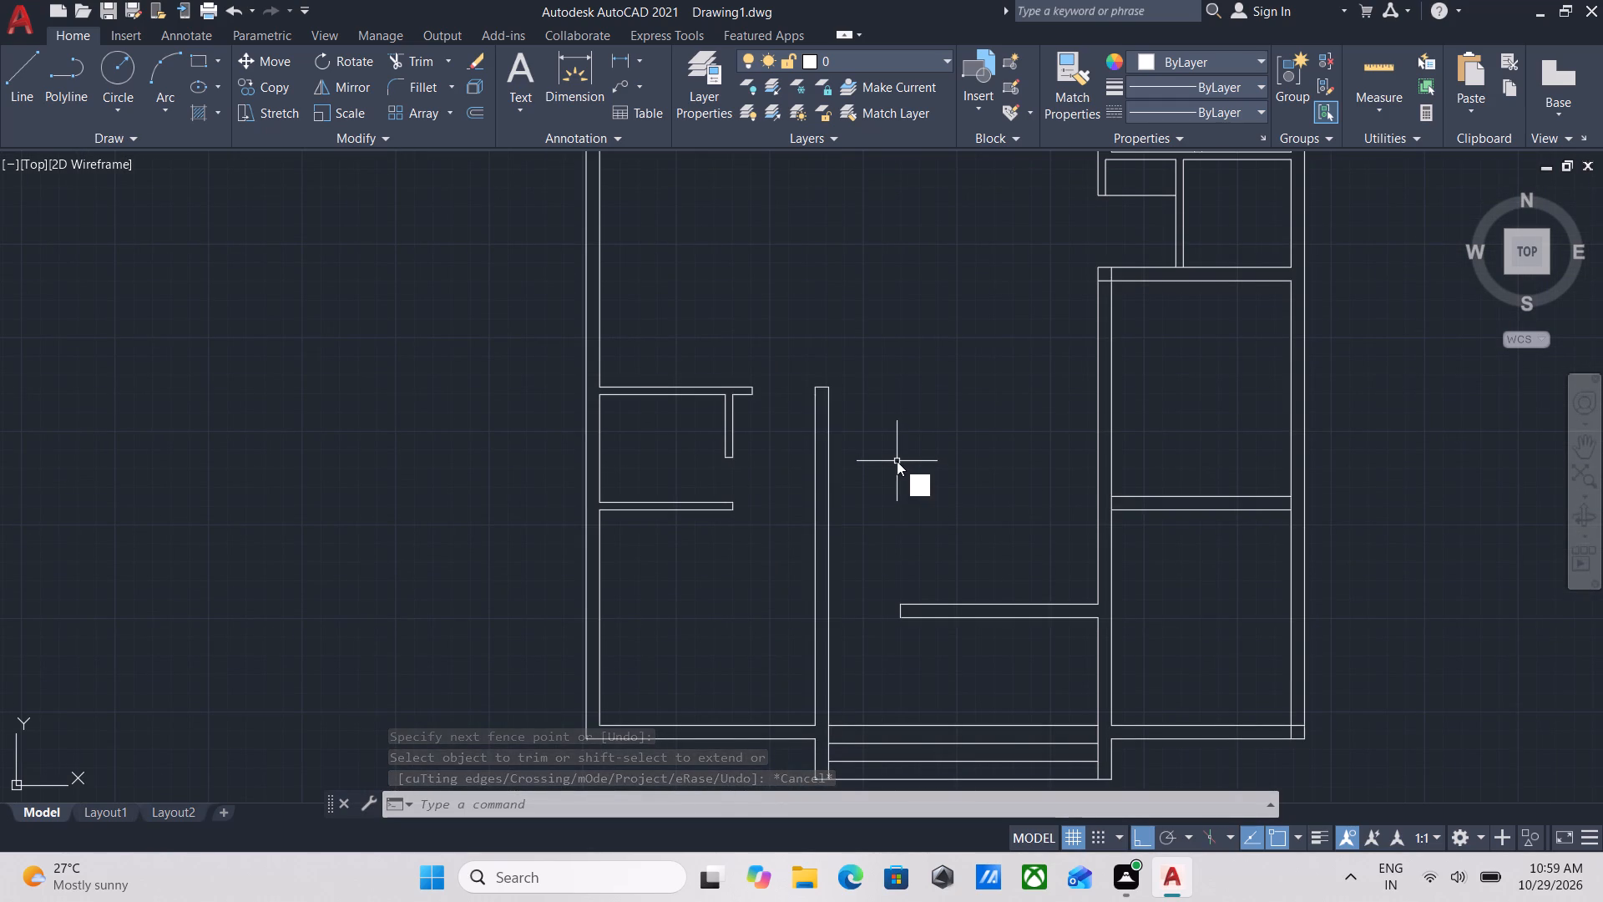
{"action": "key", "text": "Return"}
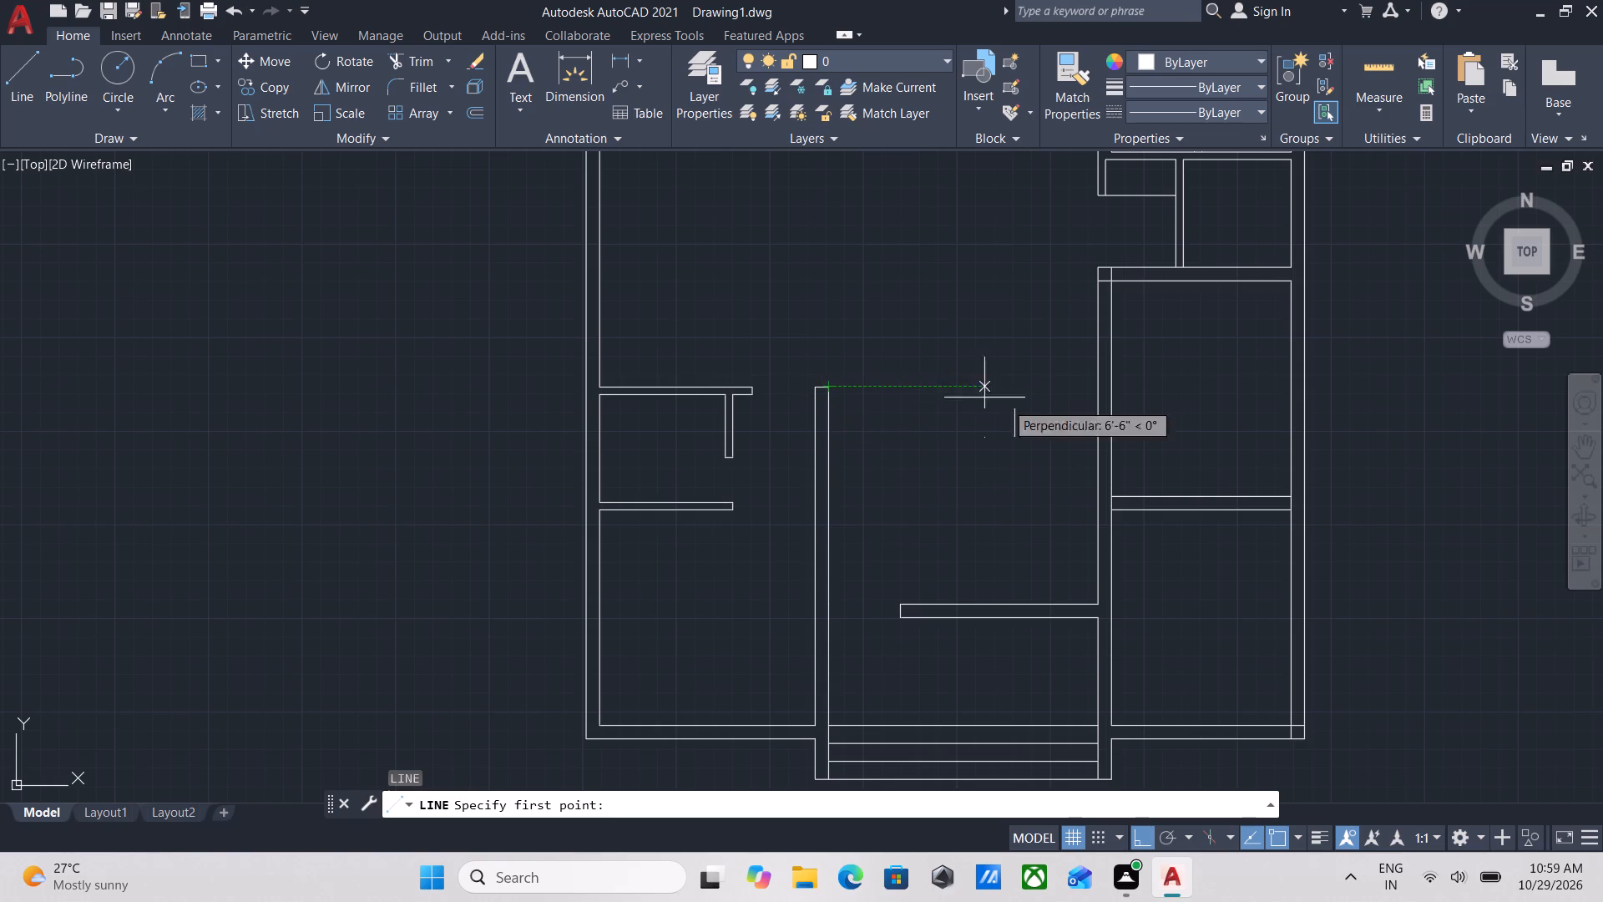
{"action": "left_click", "coordinate": [1101, 388]}
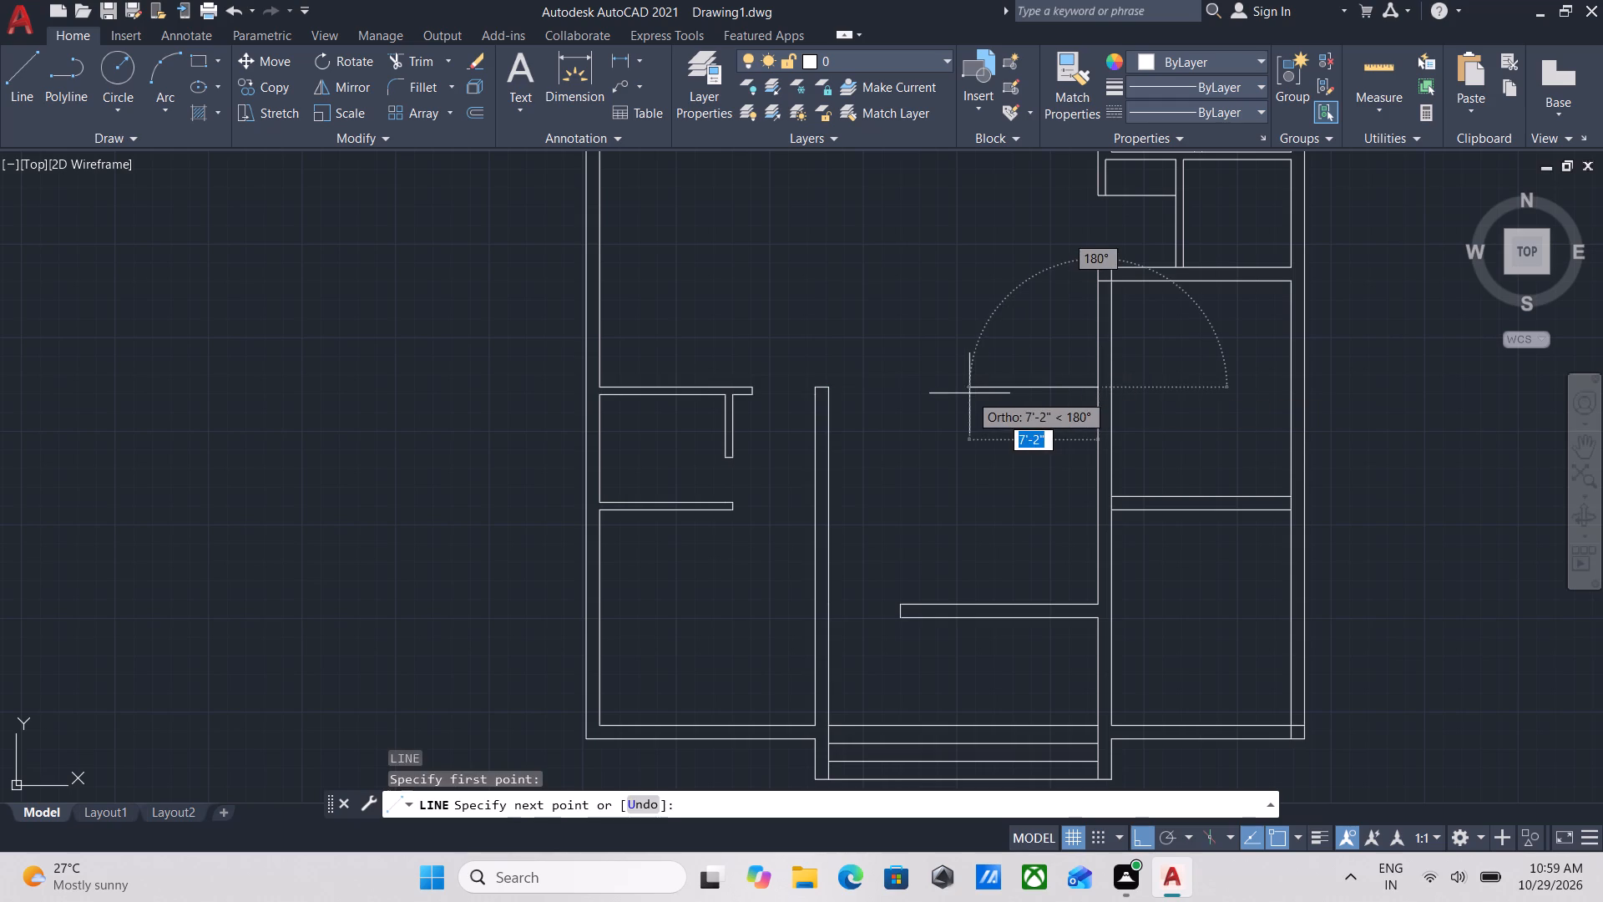
{"action": "scroll", "coordinate": [973, 393], "scroll_direction": "up", "scroll_amount": 2}
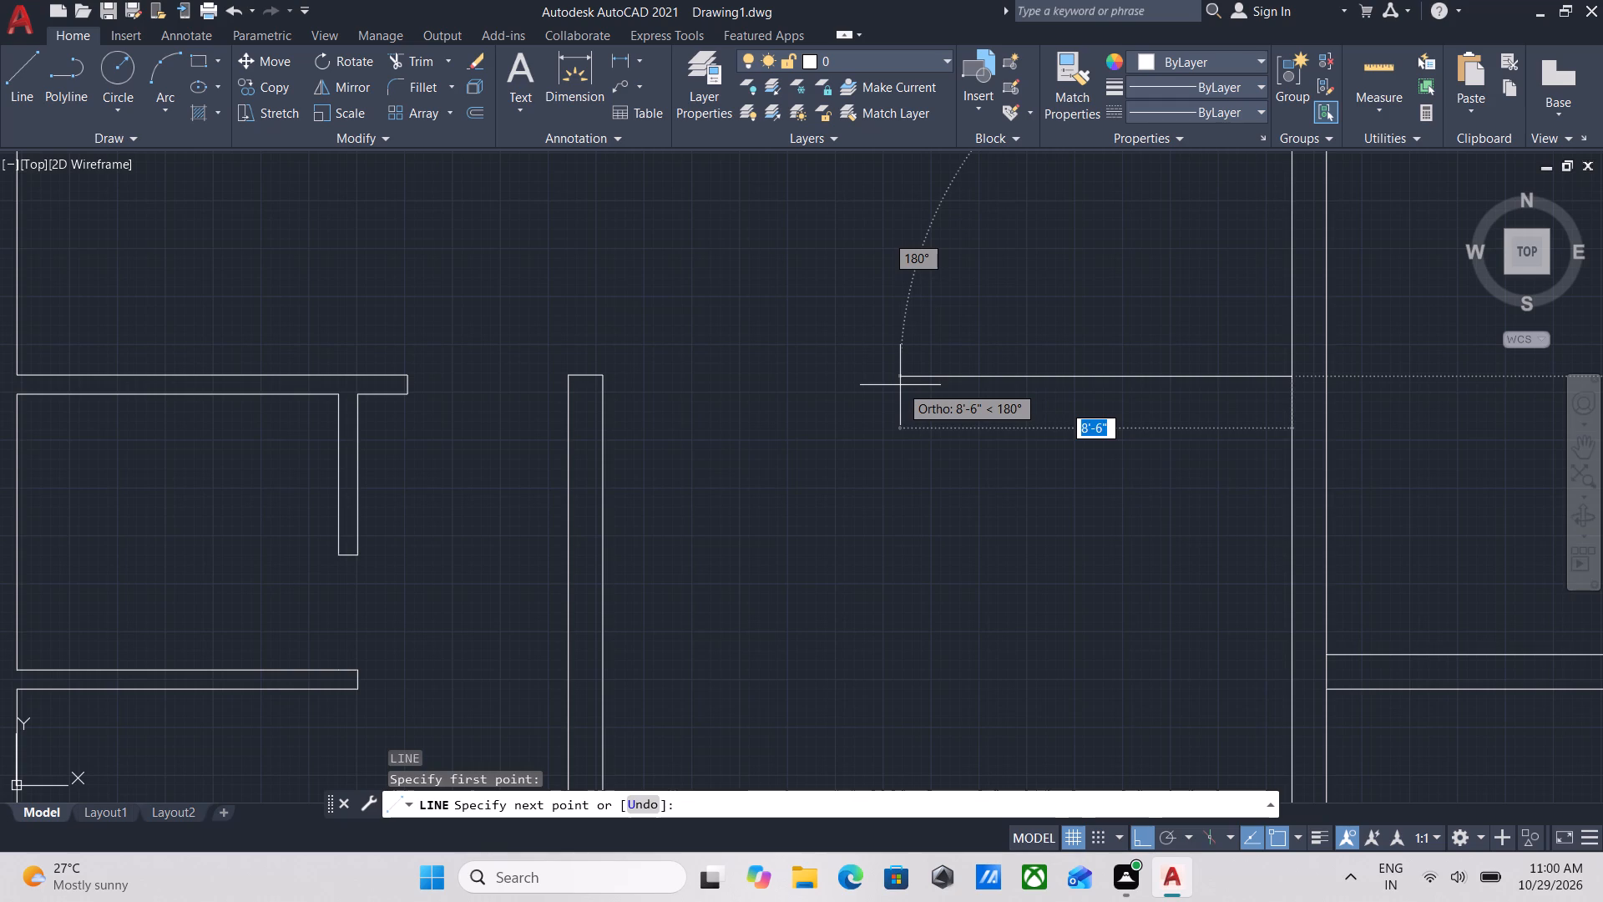
{"action": "left_click", "coordinate": [900, 385]}
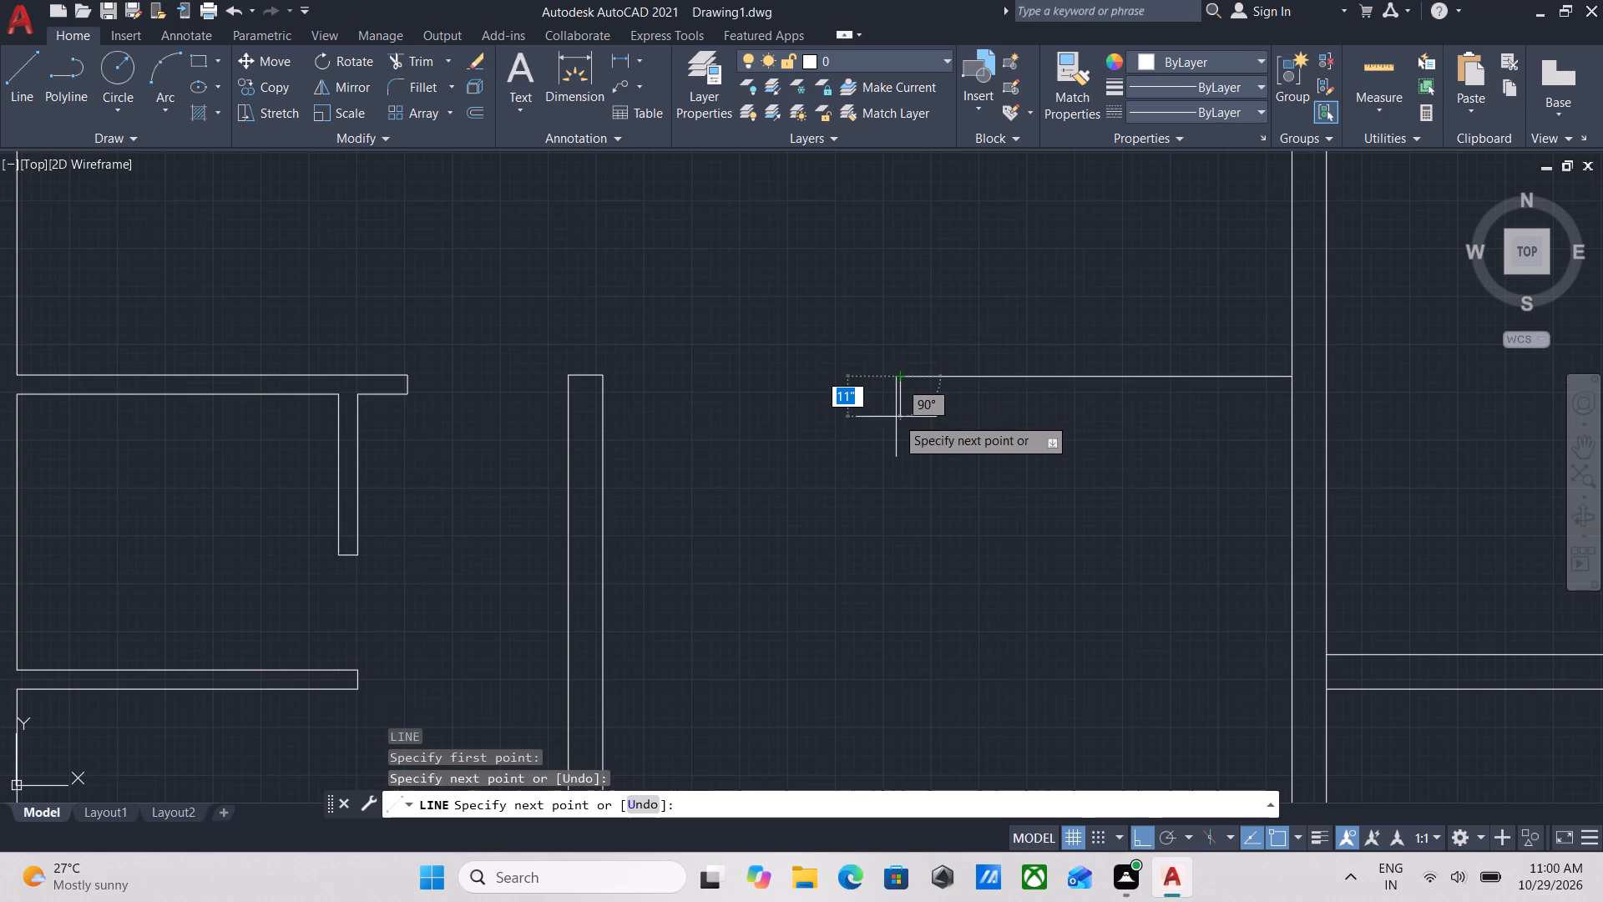
{"action": "key", "text": "9"}
{"action": "key", "text": "Return"}
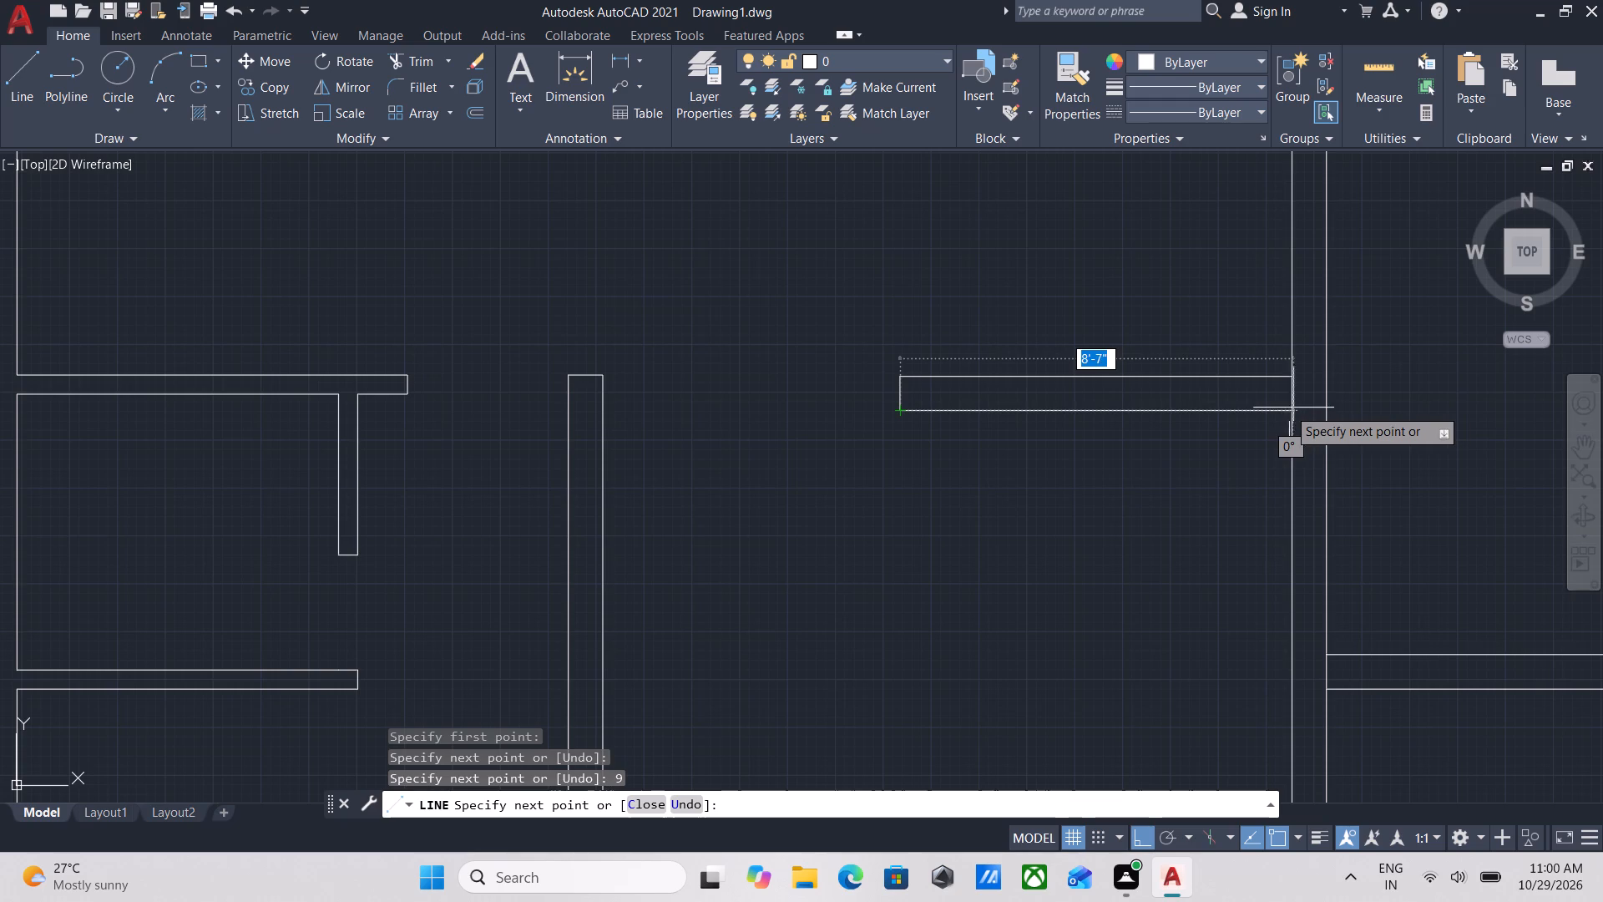
{"action": "left_click", "coordinate": [1291, 411]}
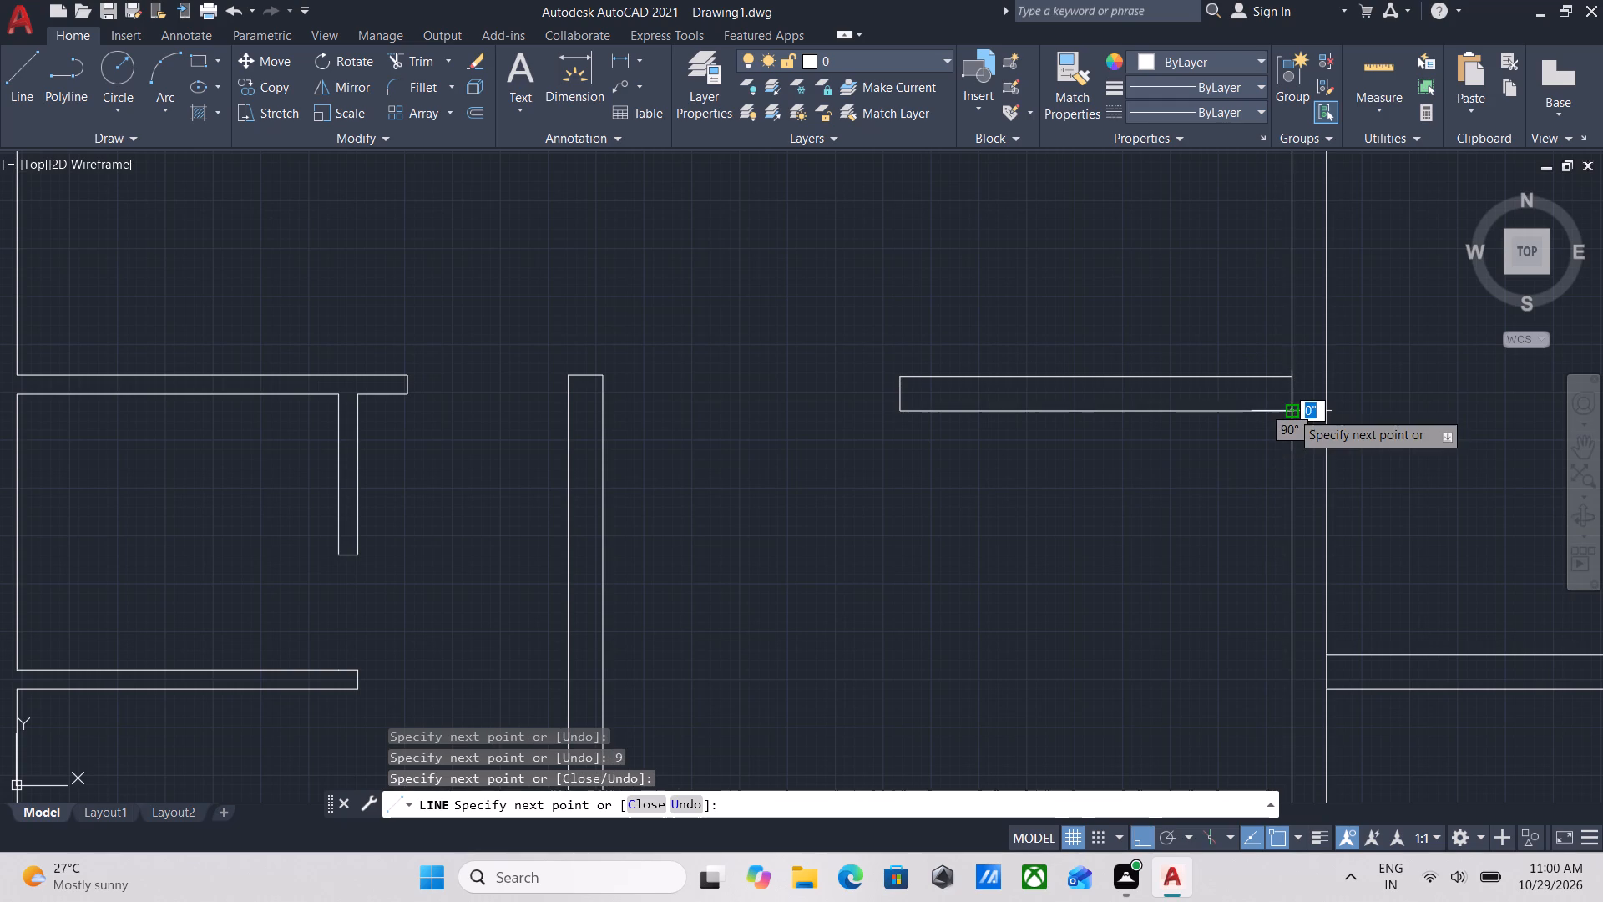
{"action": "key", "text": "Escape"}
Trim the inner face of the central space's east wall between the two faces of the new wall stub.
{"action": "scroll", "coordinate": [1291, 410], "scroll_direction": "down", "scroll_amount": 3}
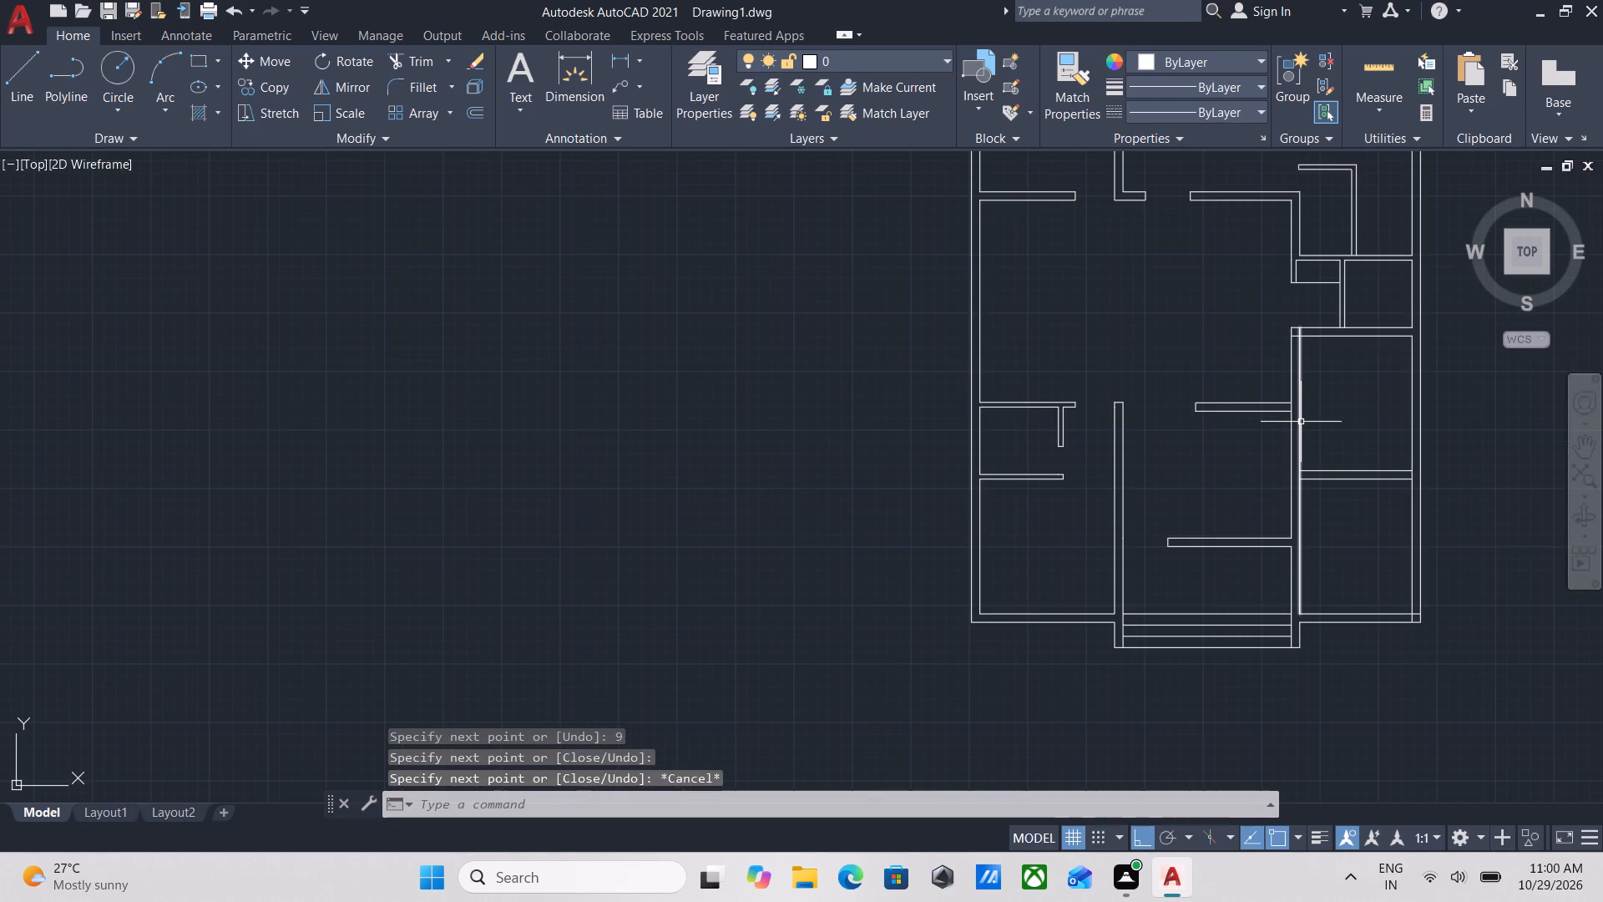
{"action": "scroll", "coordinate": [1301, 422], "scroll_direction": "up", "scroll_amount": 1}
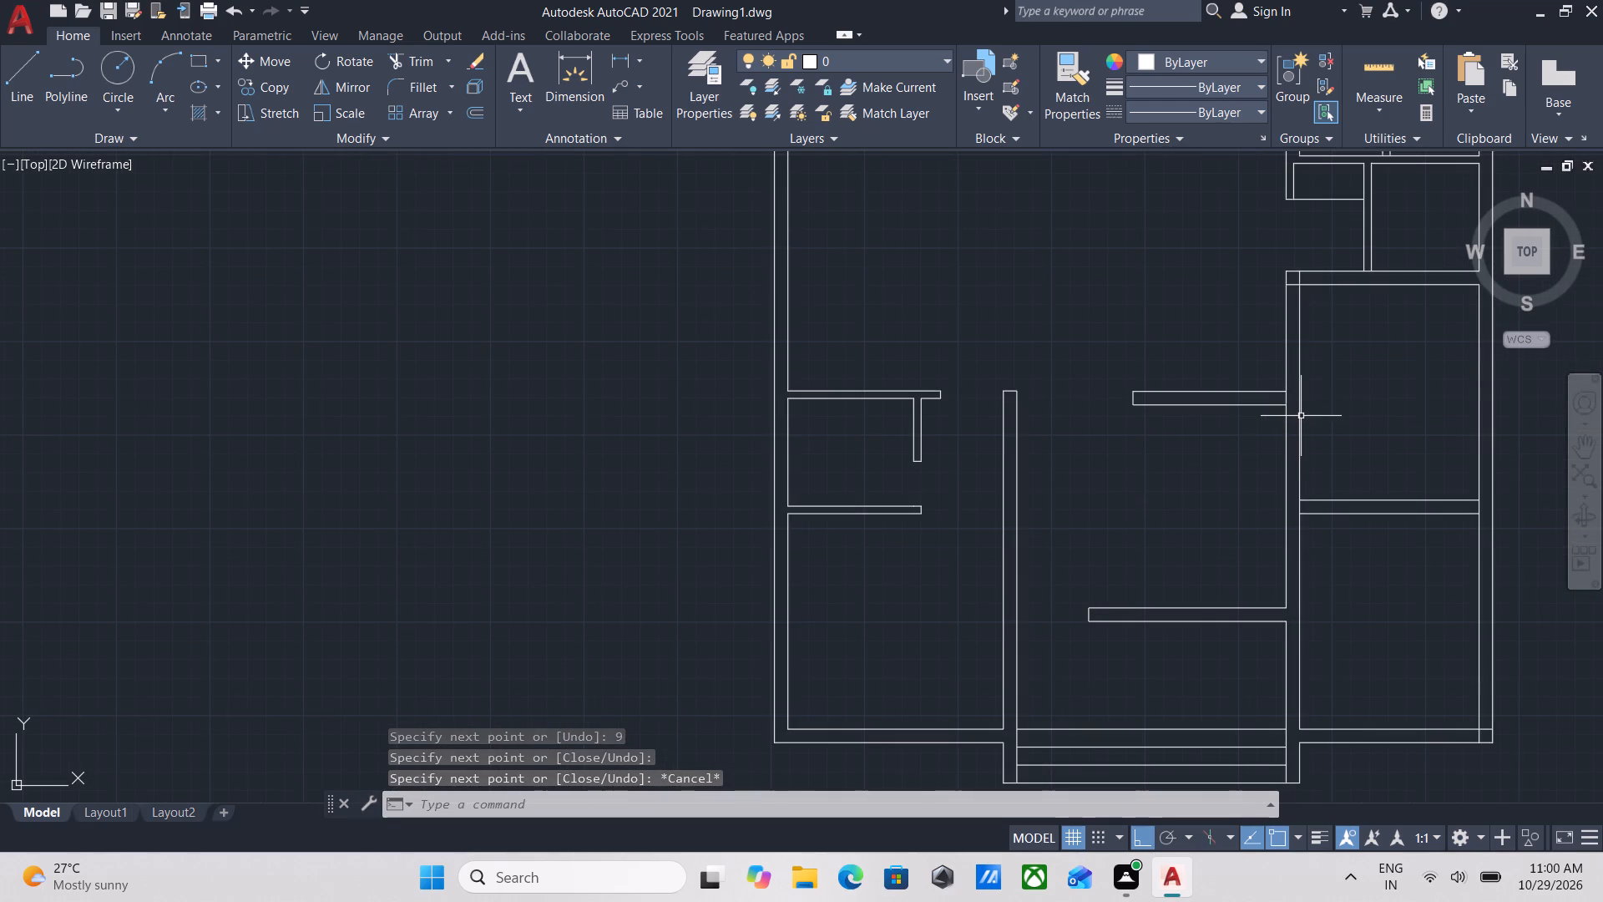
{"action": "middle_click_drag", "start_coordinate": [1301, 415], "coordinate": [1252, 507]}
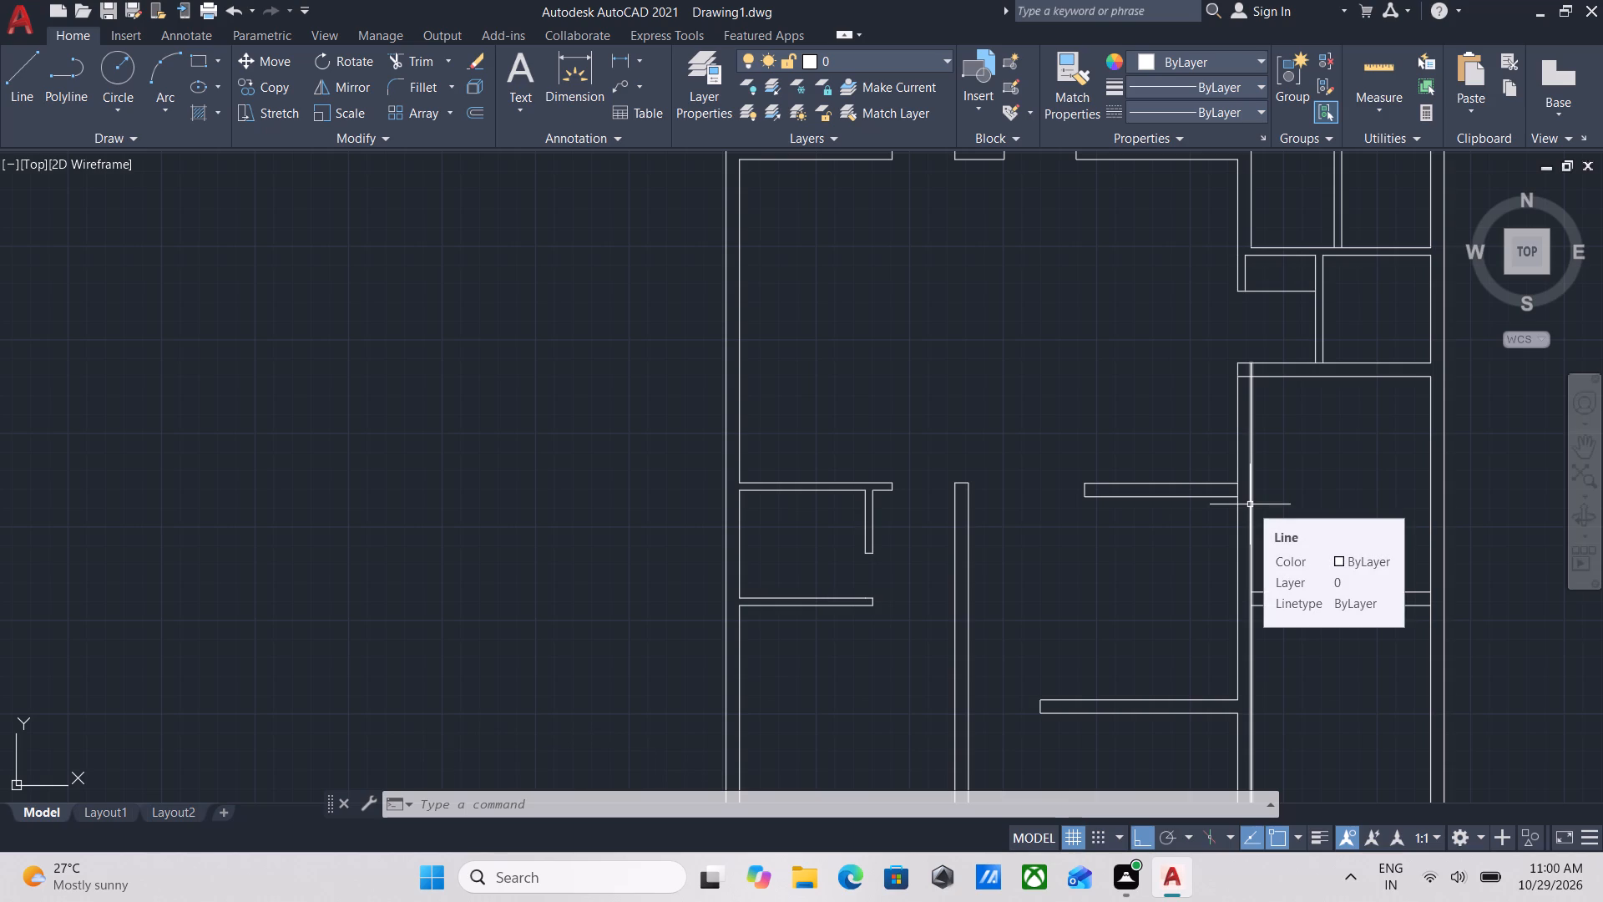
{"action": "scroll", "coordinate": [1313, 509], "scroll_direction": "up", "scroll_amount": 3}
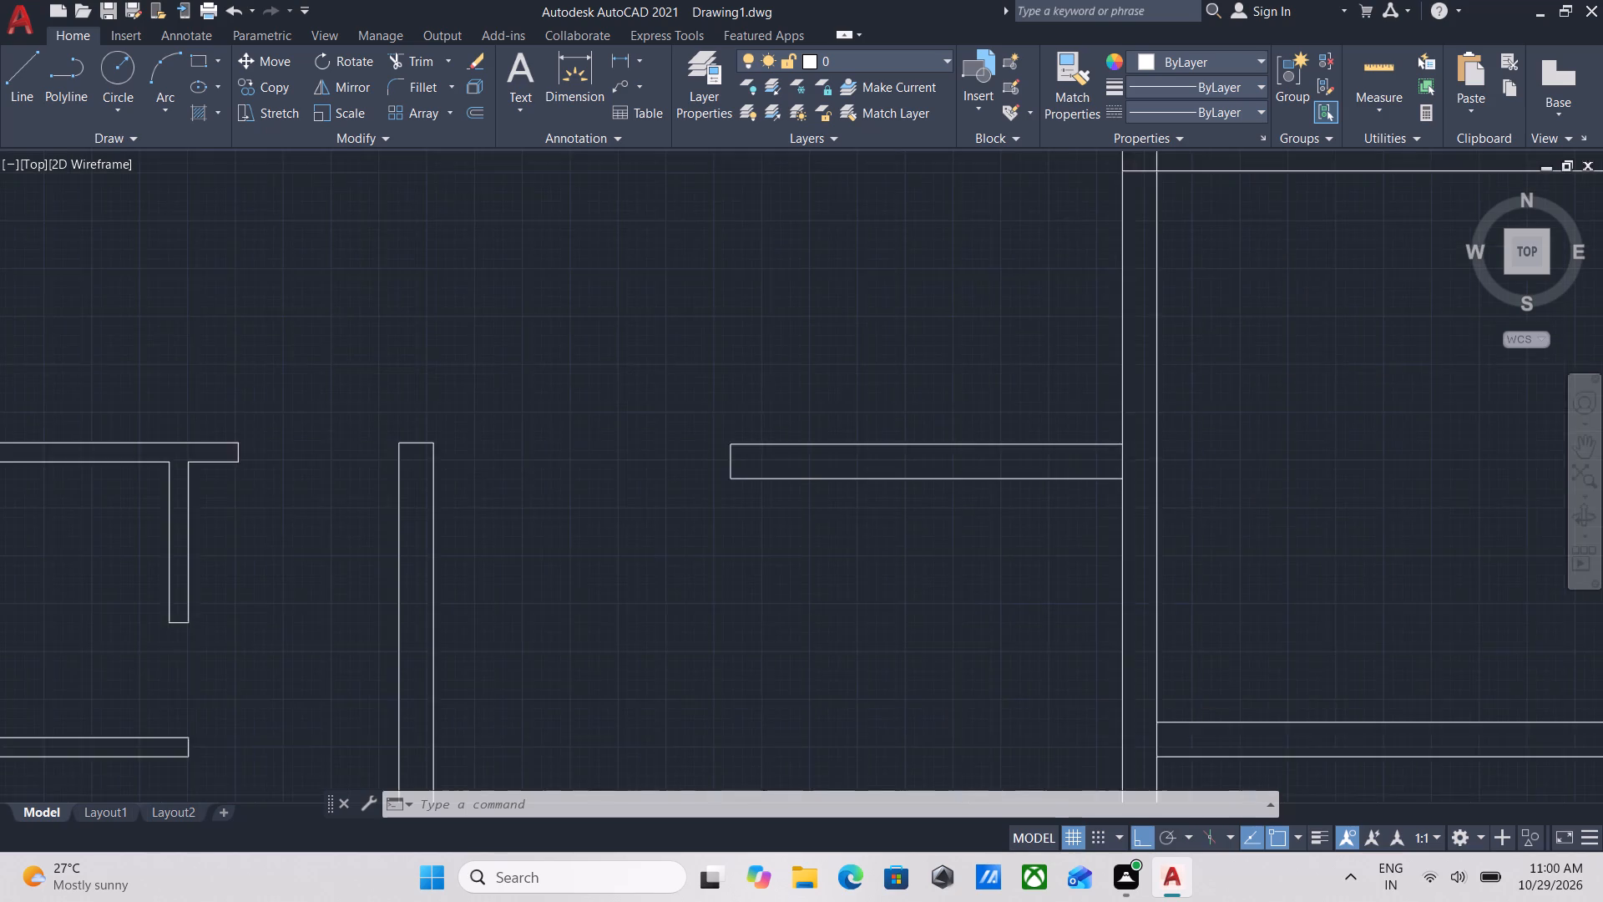
{"action": "scroll", "coordinate": [1141, 481], "scroll_direction": "up", "scroll_amount": 2}
{"action": "scroll", "coordinate": [1011, 464], "scroll_direction": "down", "scroll_amount": 4}
{"action": "scroll", "coordinate": [1104, 496], "scroll_direction": "down", "scroll_amount": 2}
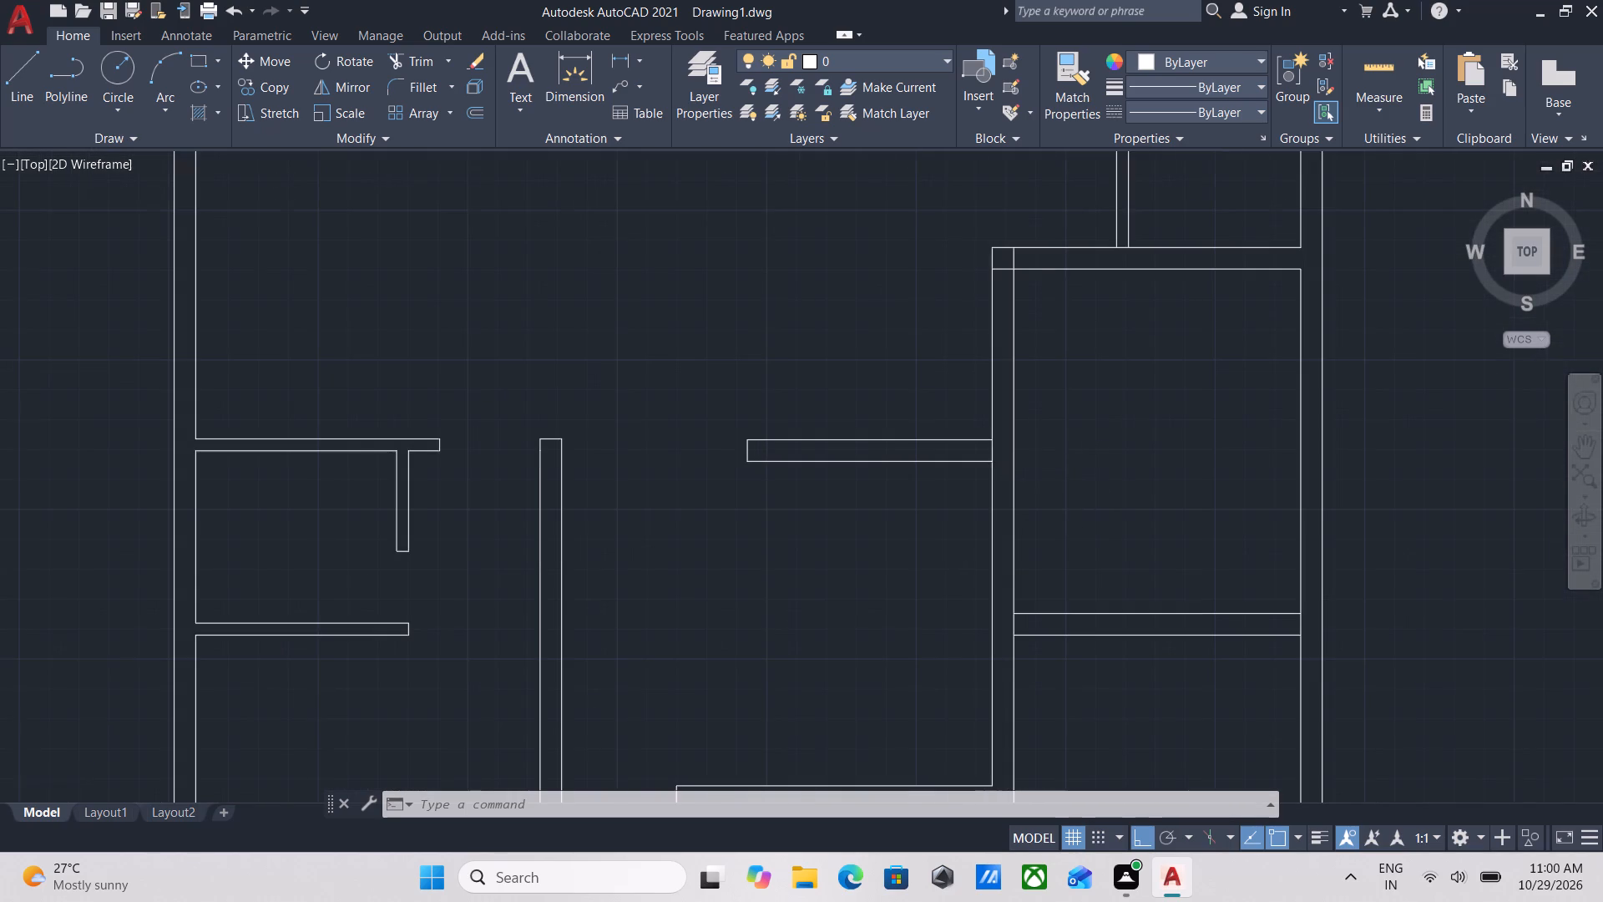
{"action": "scroll", "coordinate": [1059, 493], "scroll_direction": "up", "scroll_amount": 2}
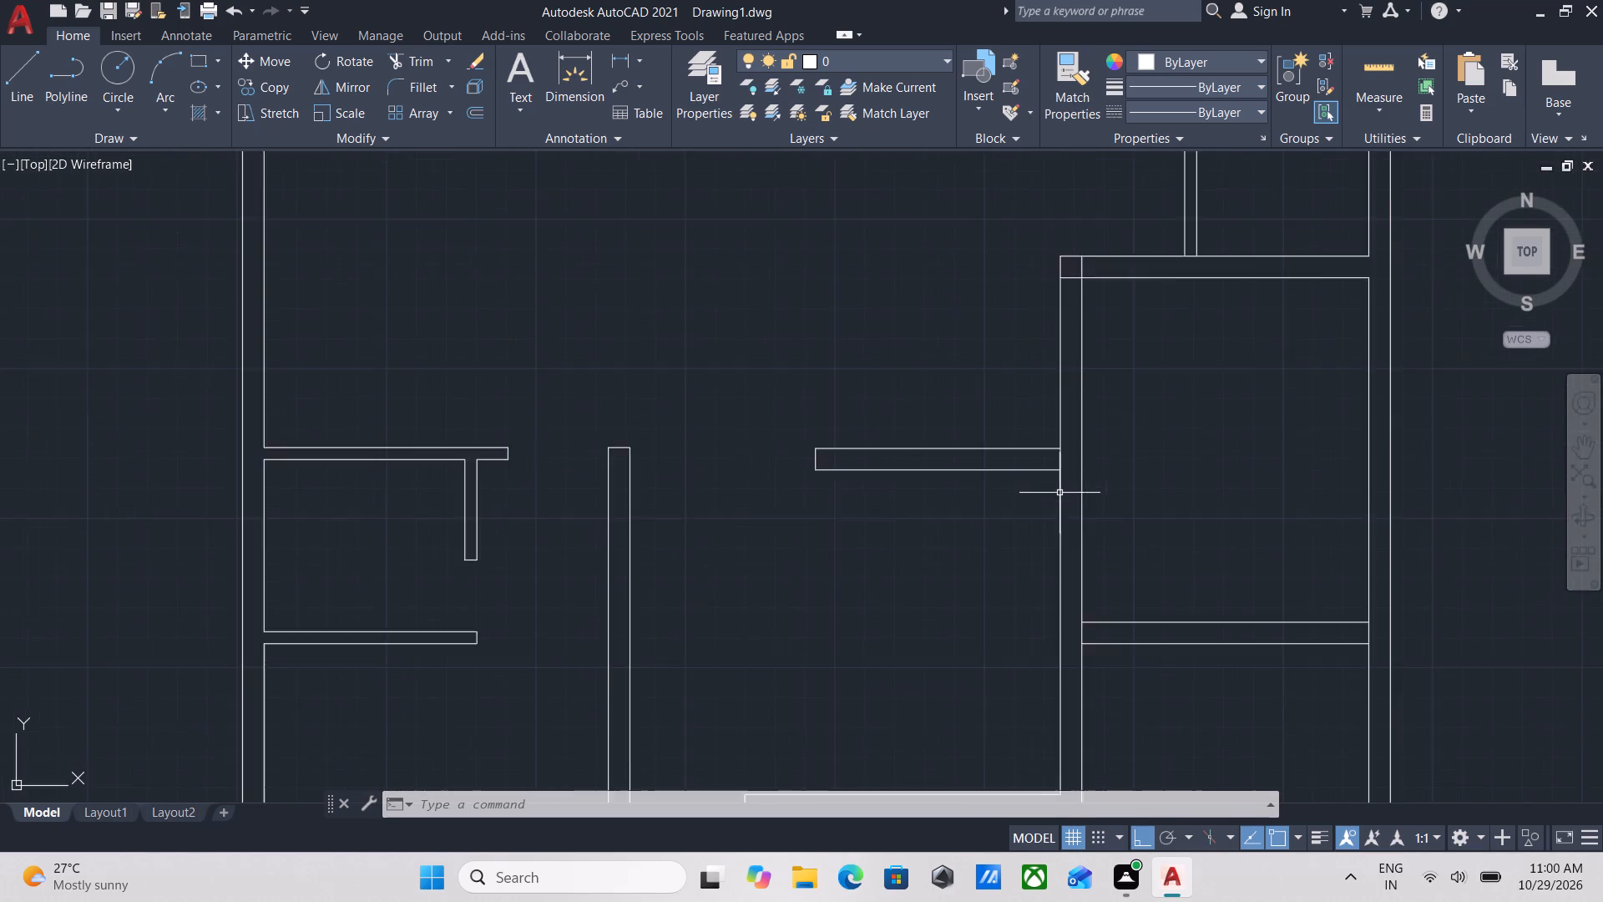
{"action": "scroll", "coordinate": [1059, 493], "scroll_direction": "up", "scroll_amount": 3}
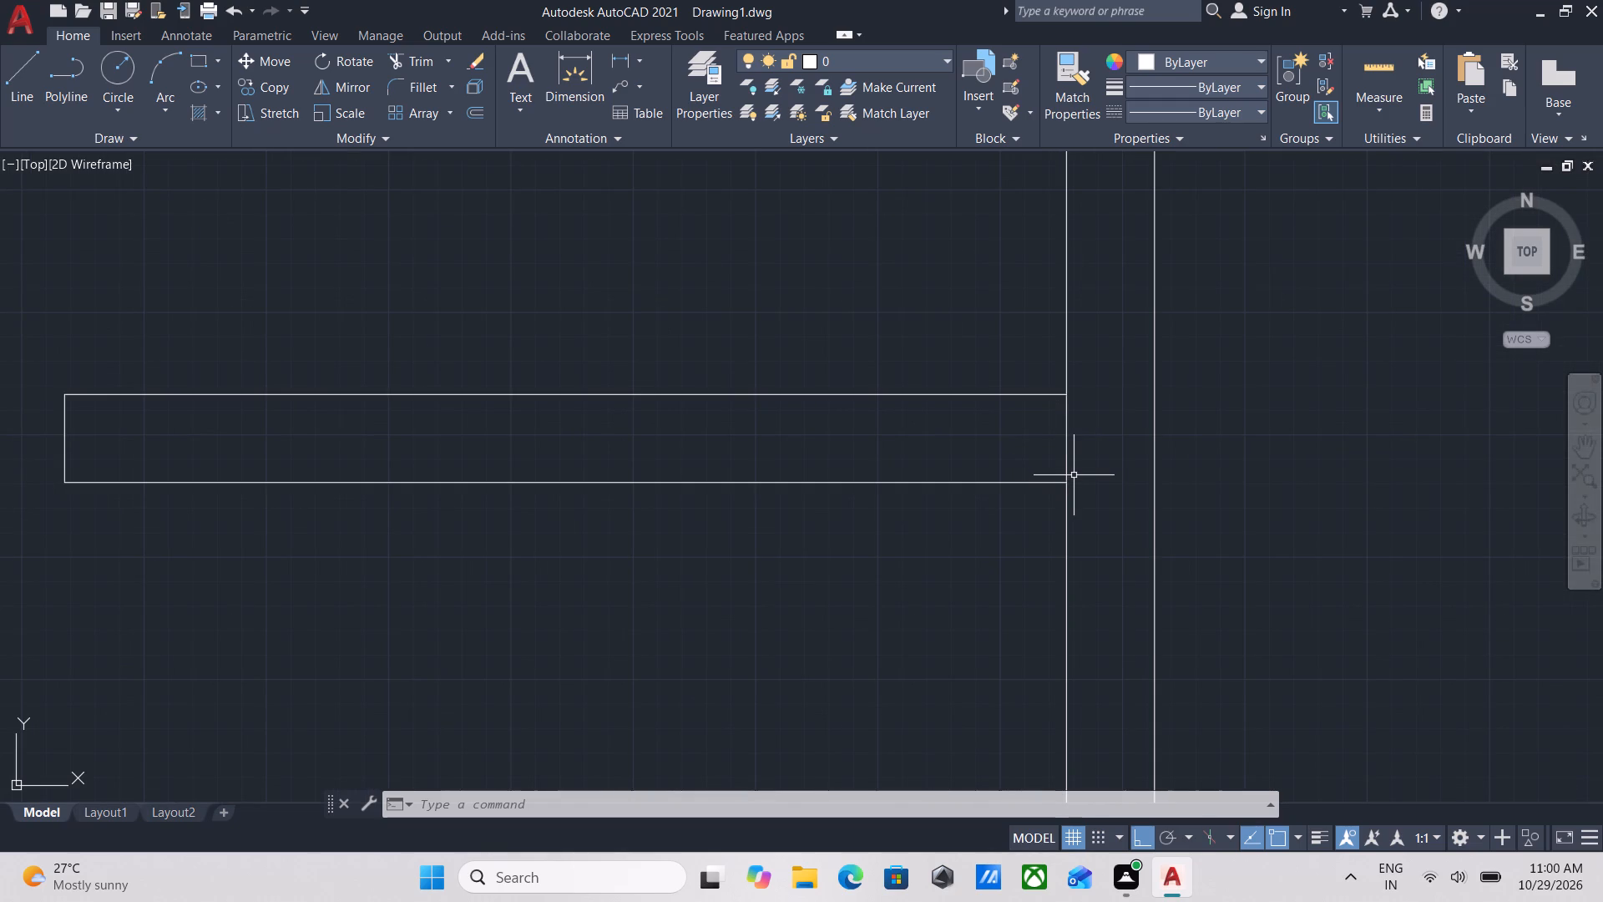
{"action": "type", "text": "tr"}
{"action": "key", "text": "Return"}
{"action": "left_click", "coordinate": [1089, 426]}
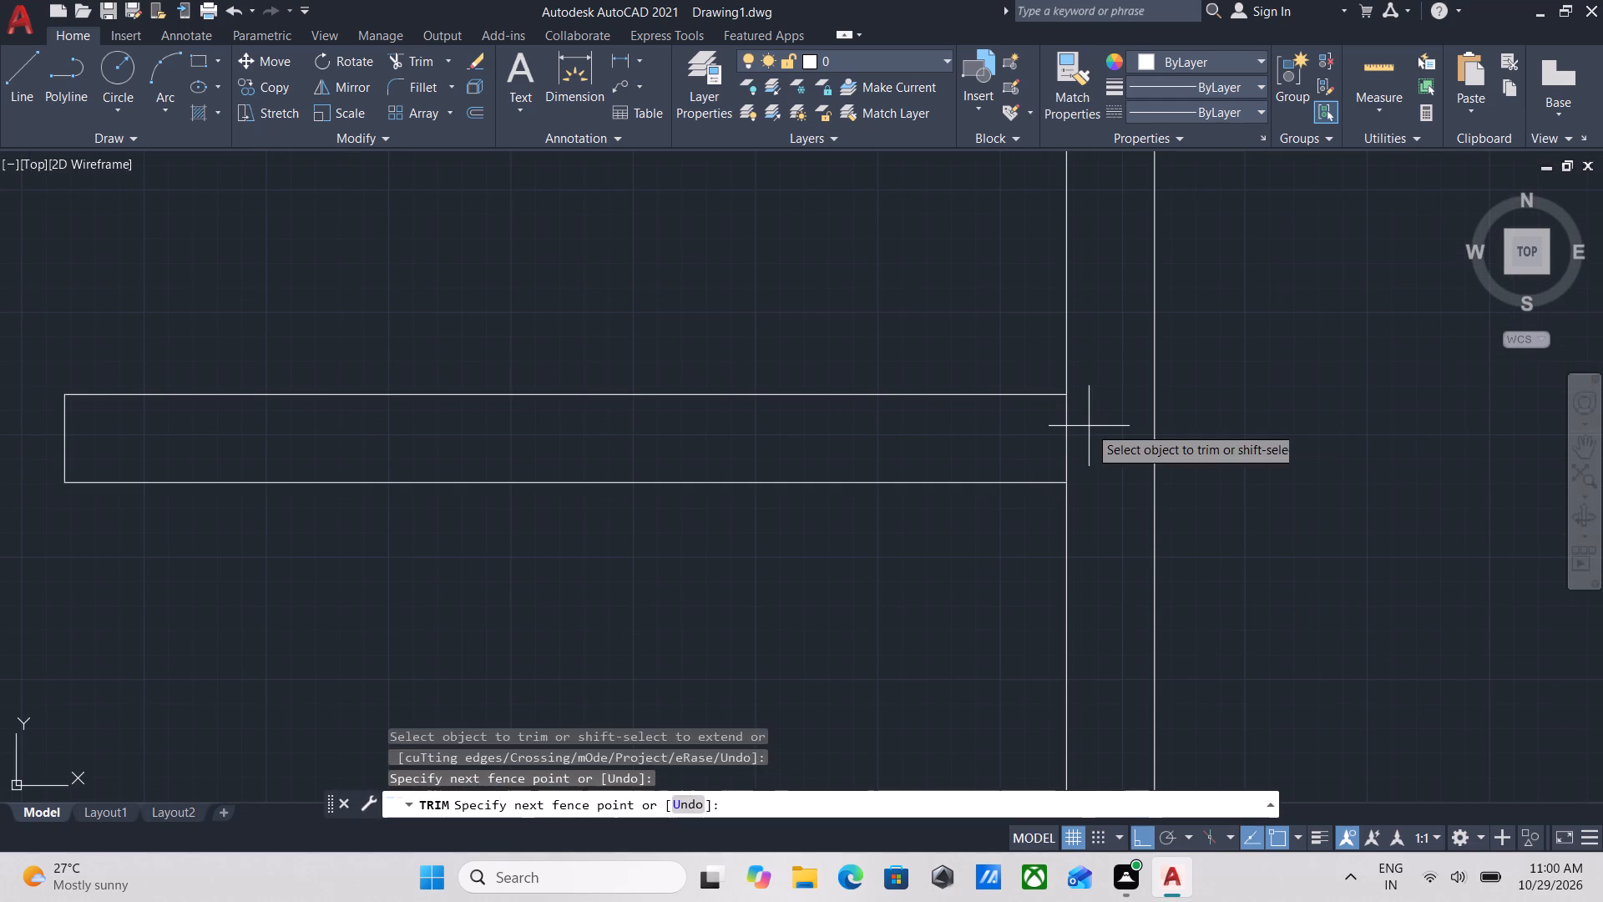
{"action": "left_click", "coordinate": [1029, 436]}
{"action": "key", "text": "Escape"}
{"action": "scroll", "coordinate": [1097, 446], "scroll_direction": "down", "scroll_amount": 3}
{"action": "scroll", "coordinate": [1178, 448], "scroll_direction": "down", "scroll_amount": 1}
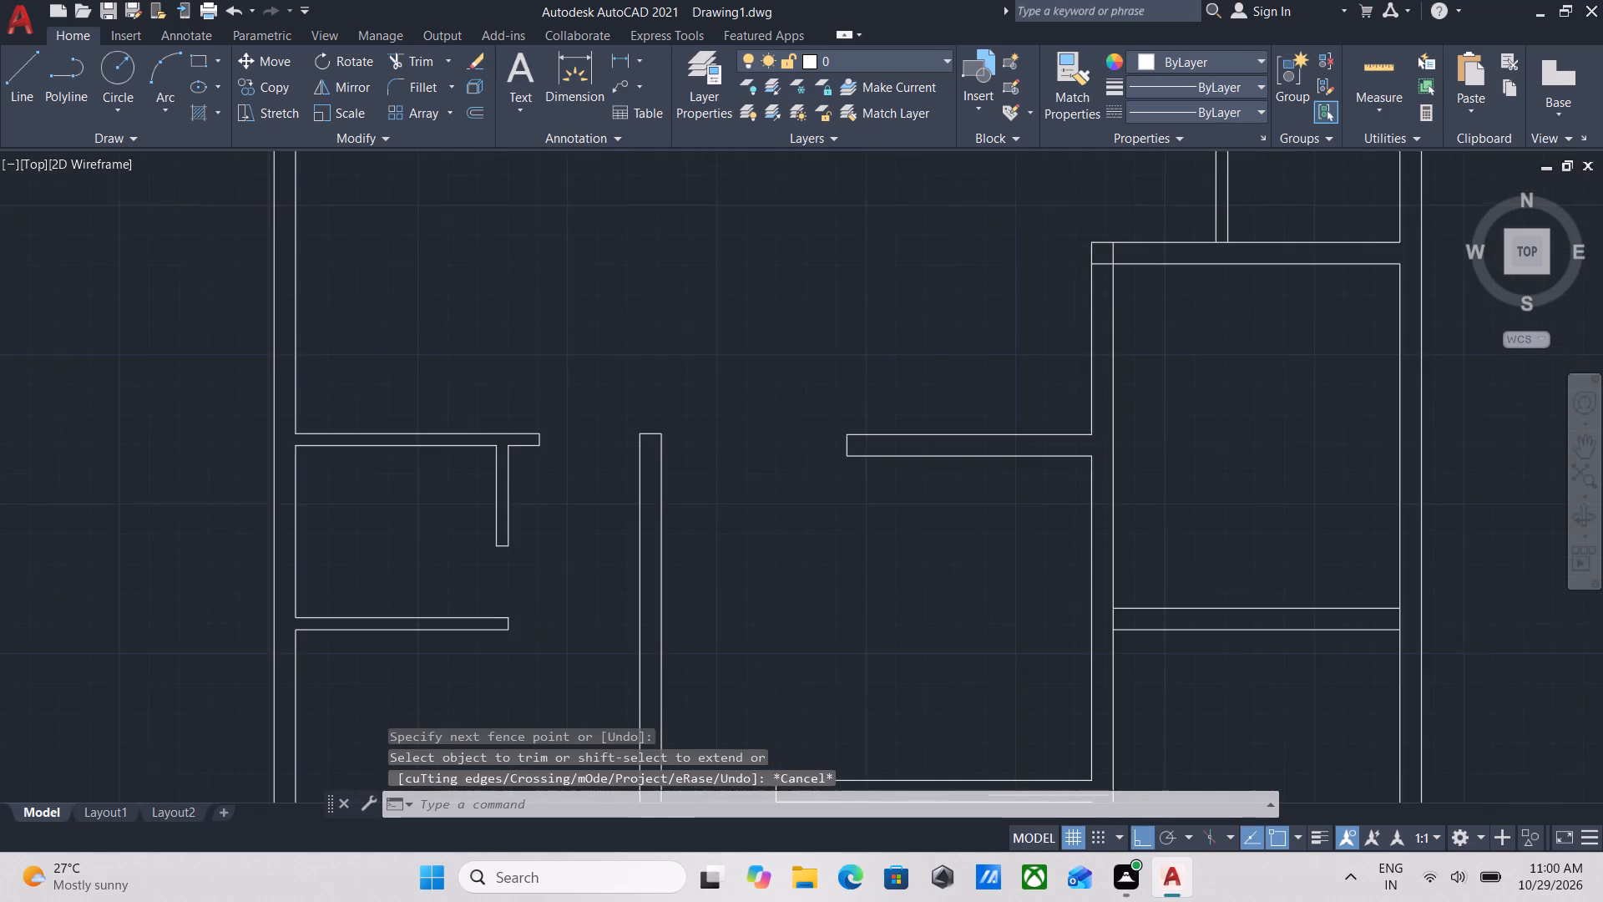
Trim the overlapping inner wall lines at the northwest corner of the eastern room beside the central space.
{"action": "middle_click_drag", "start_coordinate": [1178, 448], "coordinate": [1166, 491]}
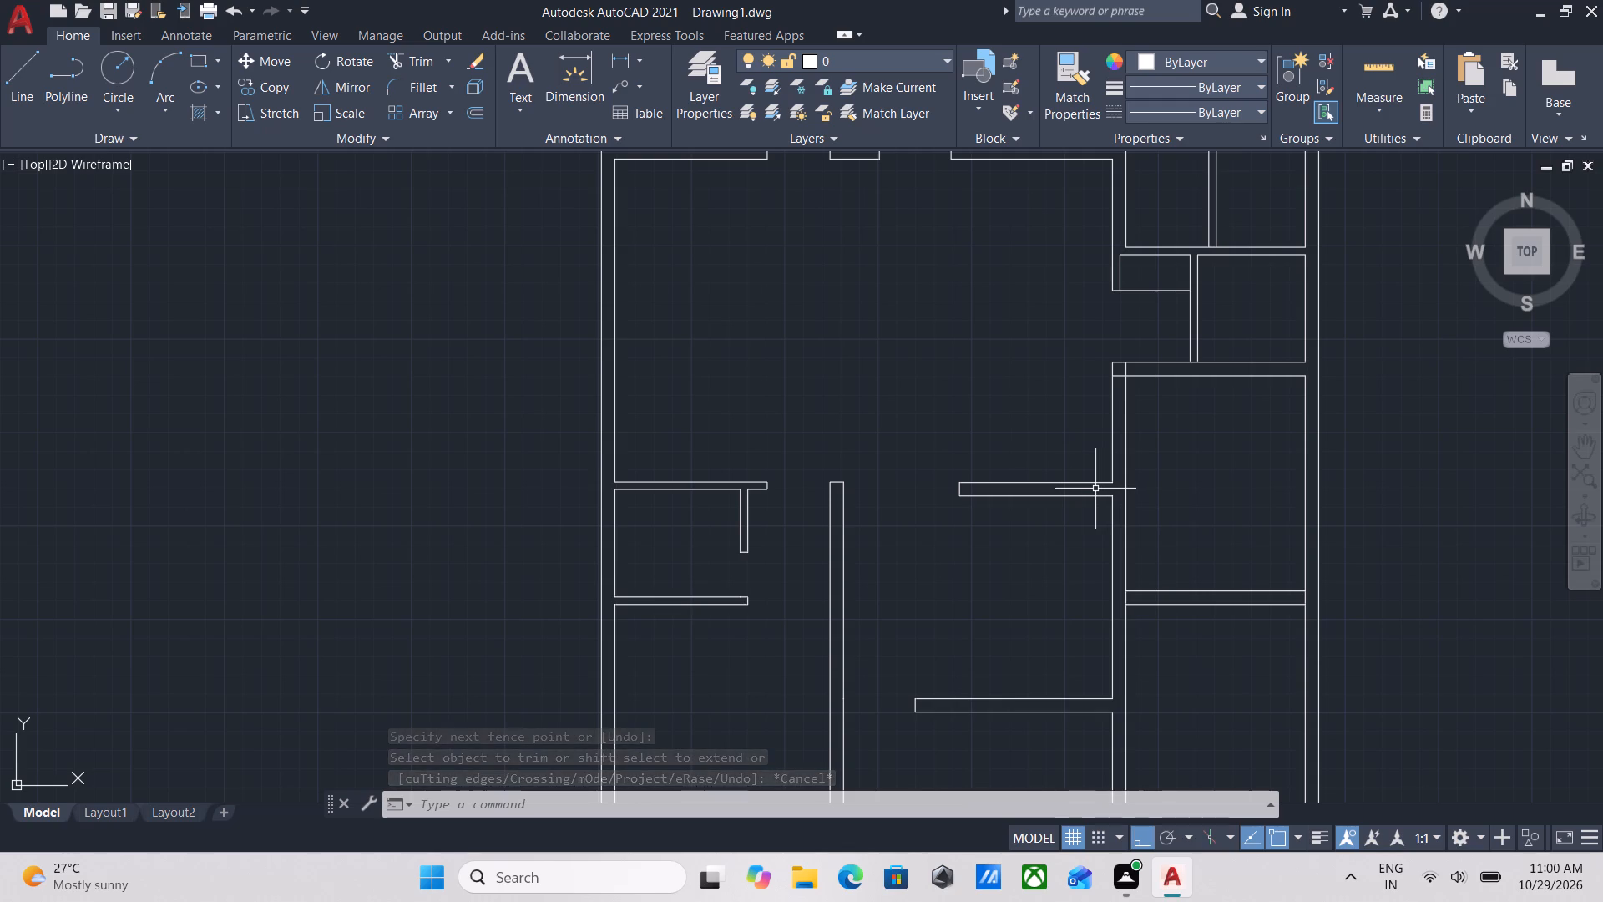
{"action": "scroll", "coordinate": [1133, 383], "scroll_direction": "up", "scroll_amount": 4}
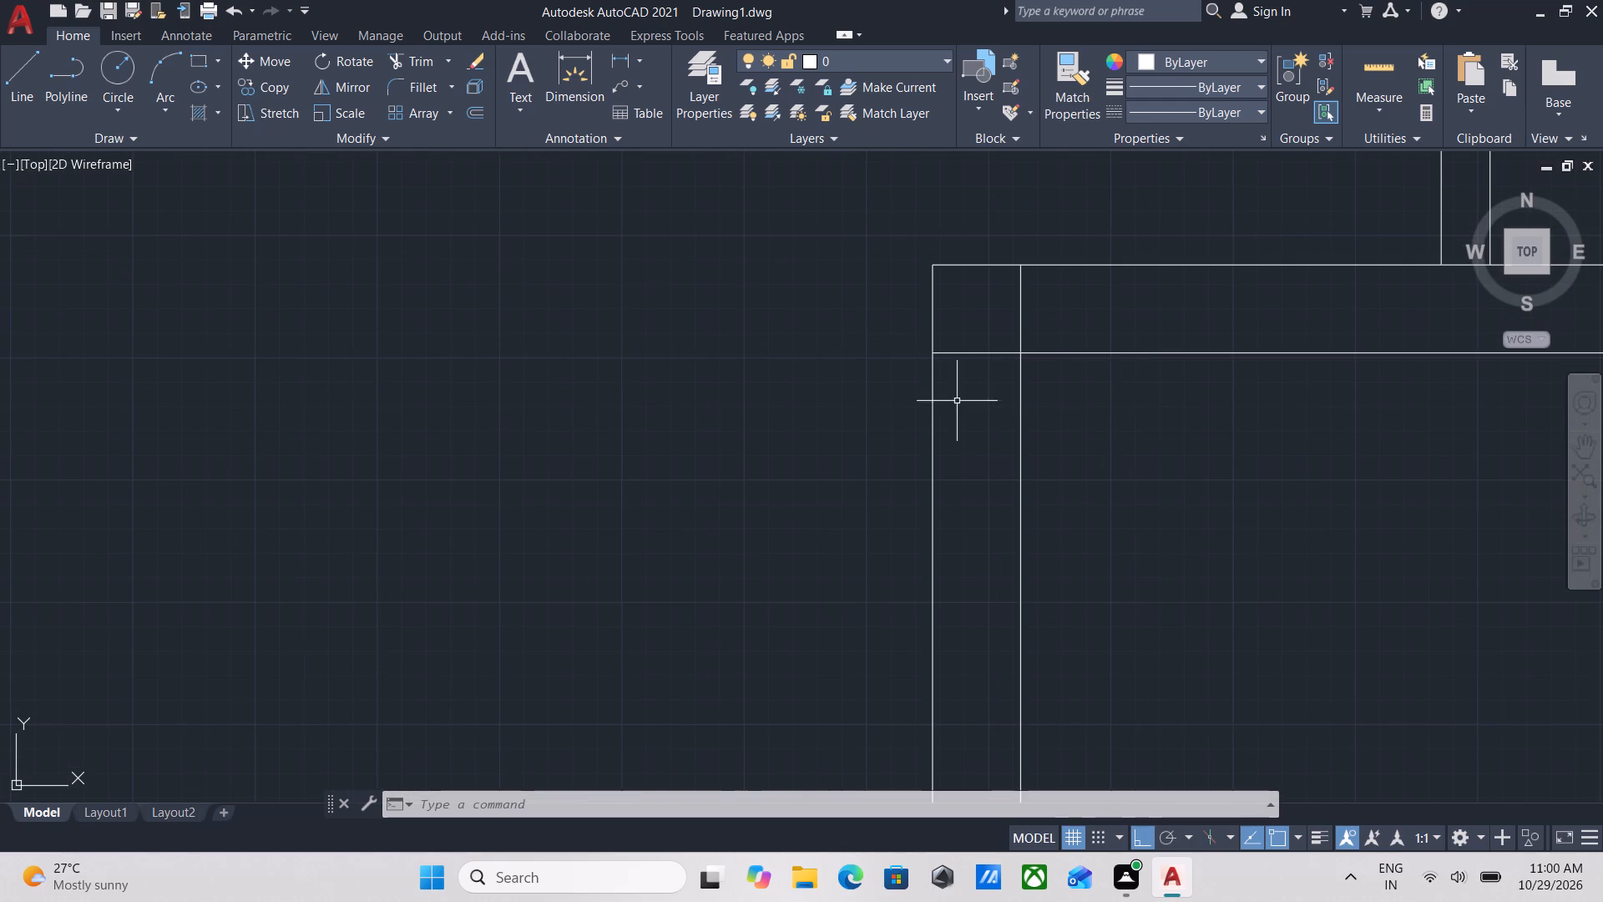
{"action": "middle_click_drag", "start_coordinate": [957, 401], "coordinate": [963, 419]}
{"action": "type", "text": "tr"}
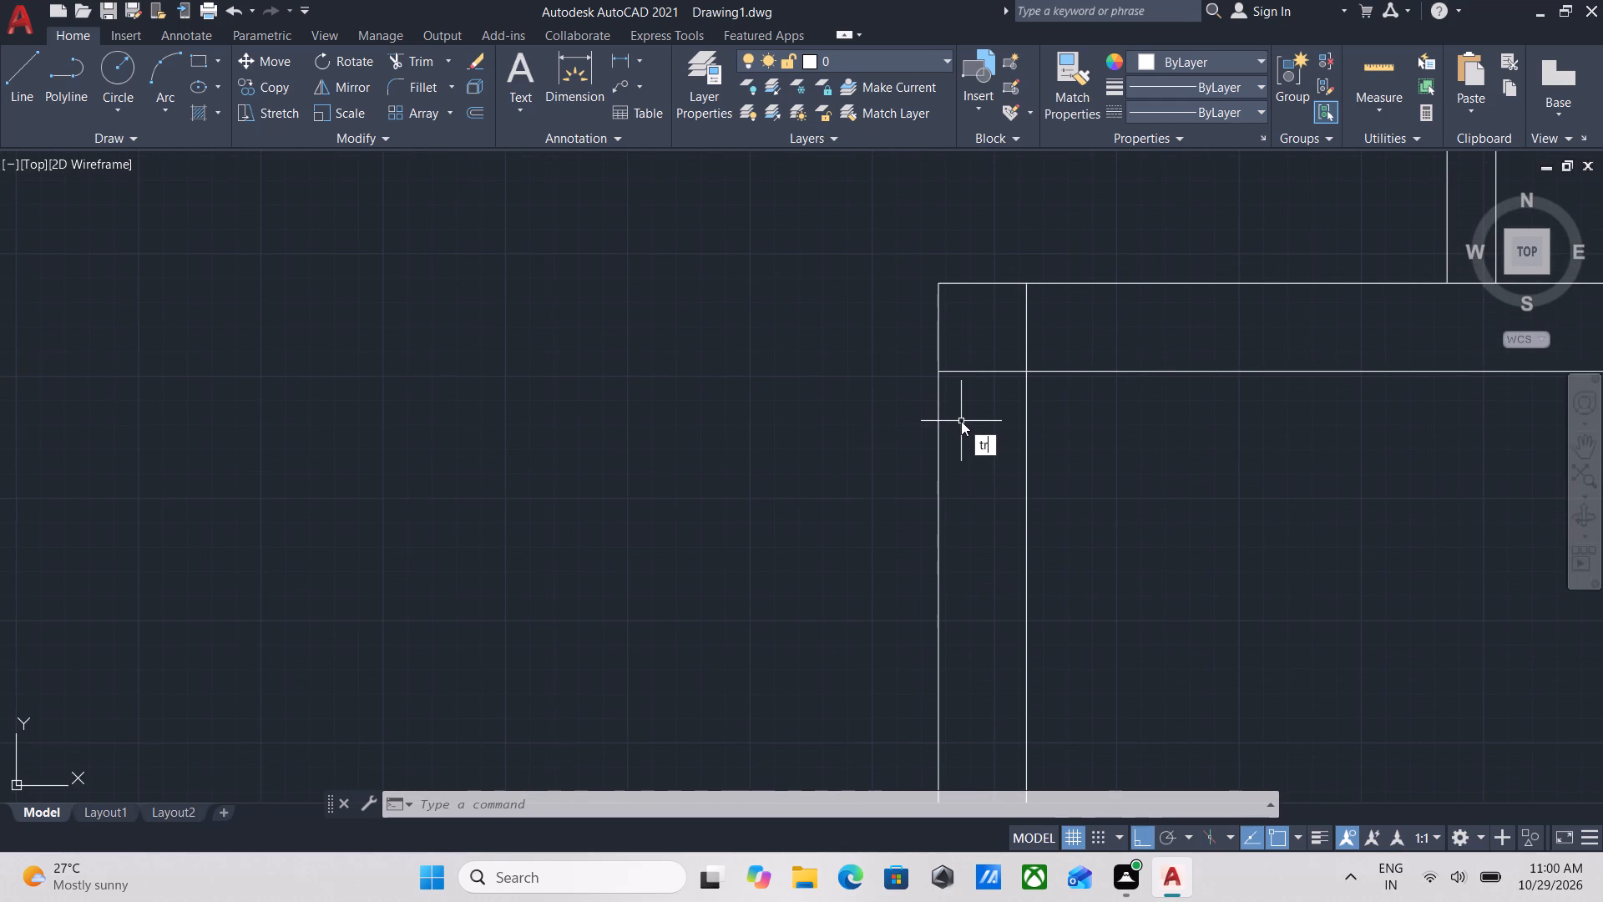
{"action": "key", "text": "Return"}
{"action": "left_click", "coordinate": [1044, 322]}
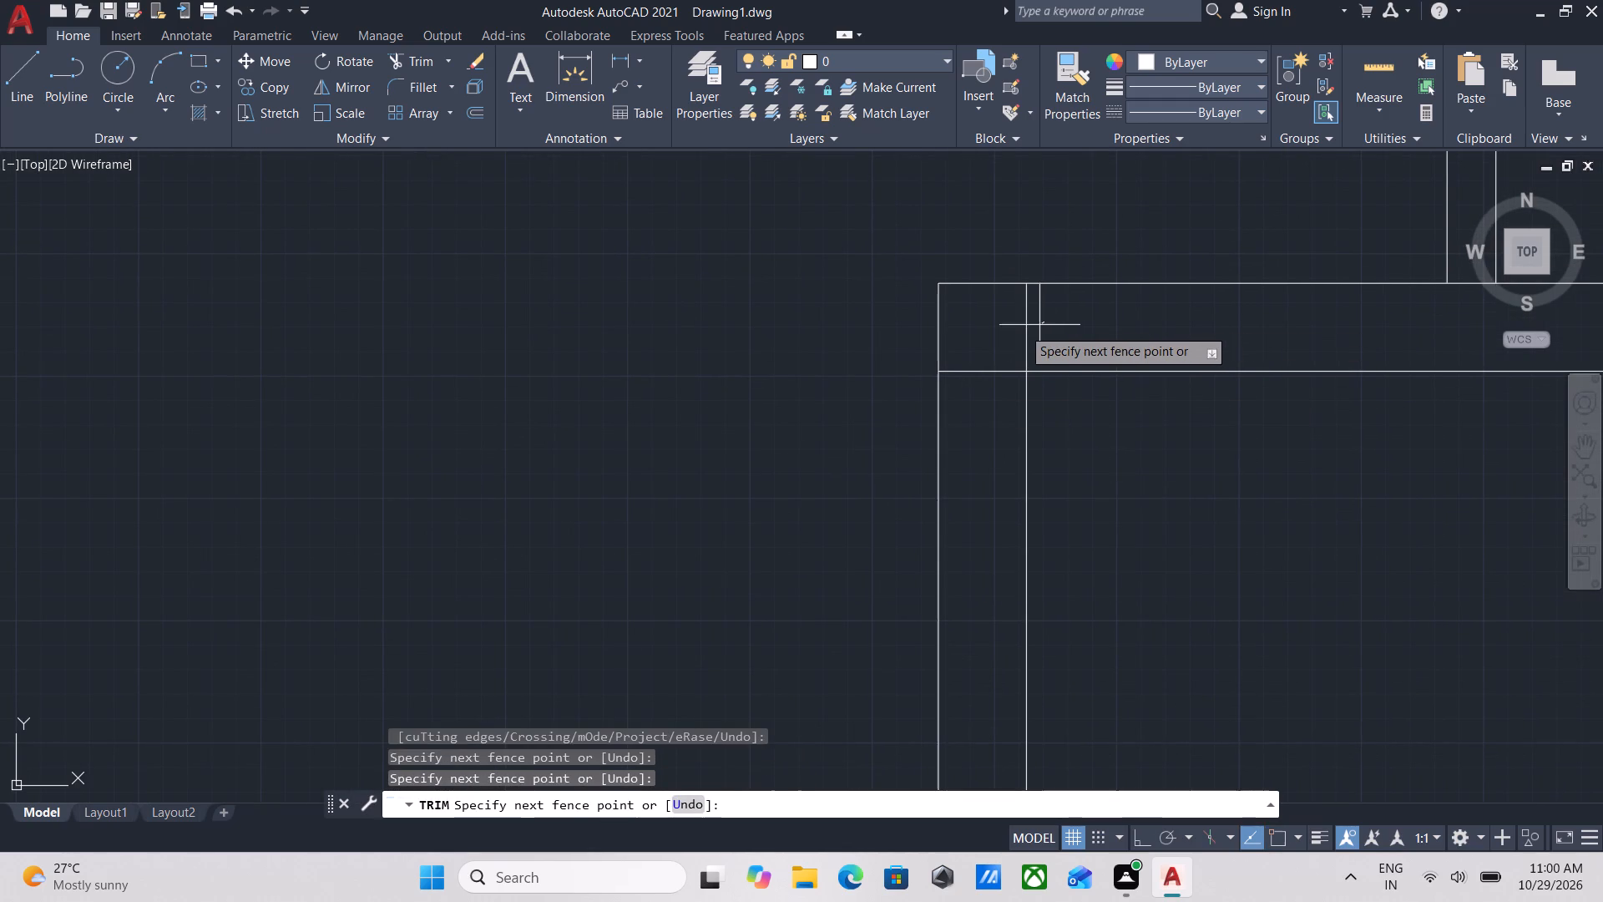
{"action": "left_click", "coordinate": [1003, 327]}
{"action": "left_click", "coordinate": [992, 334]}
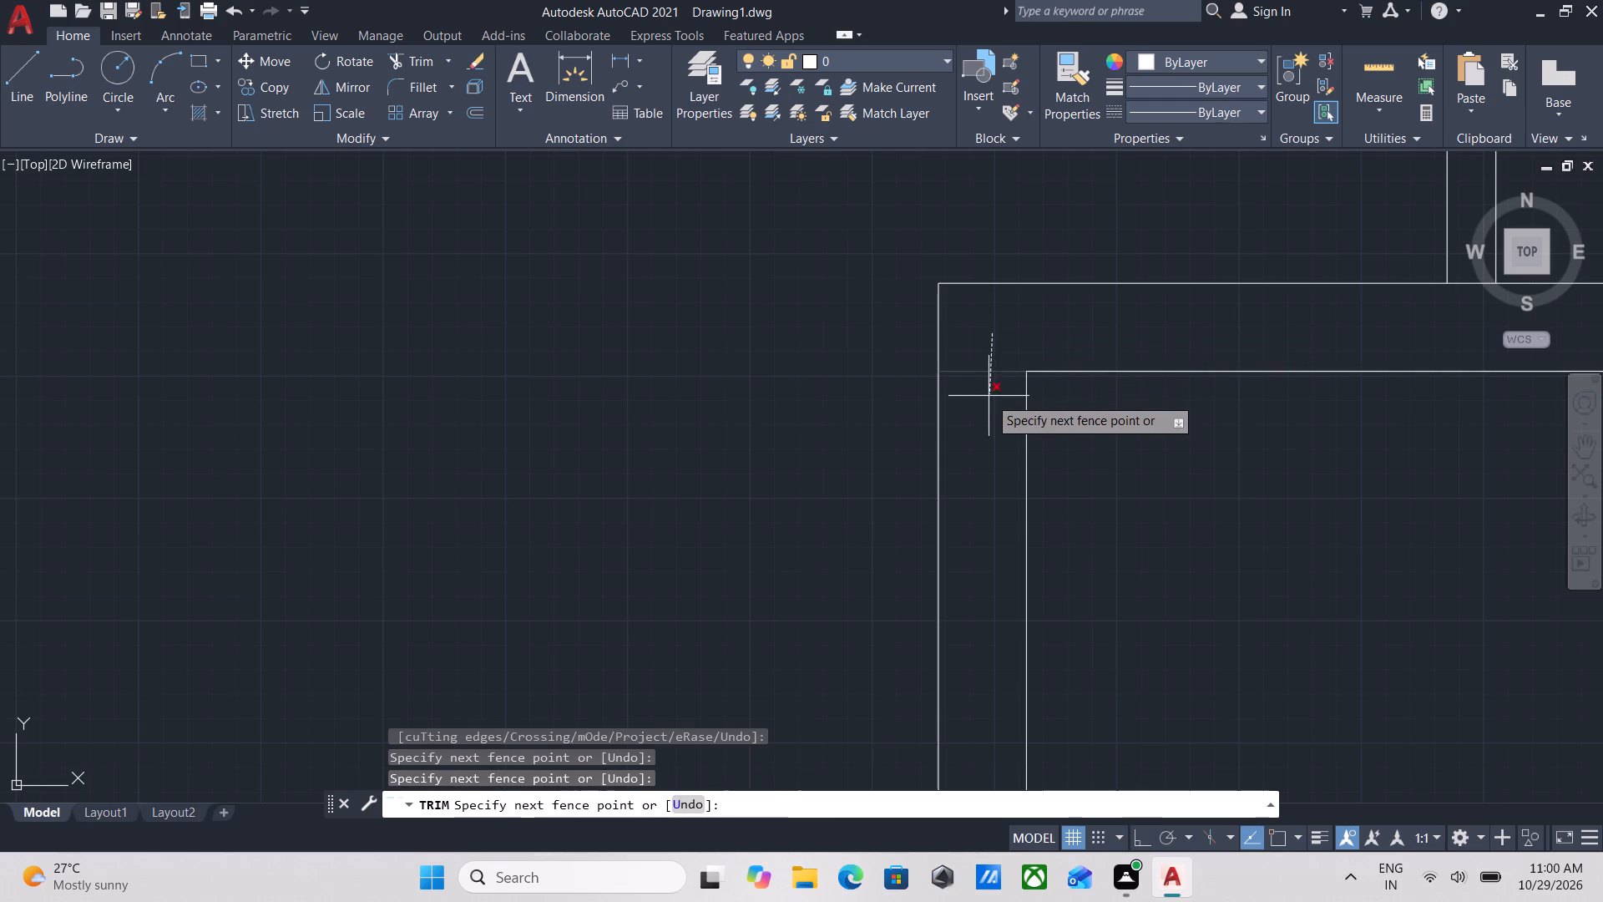
{"action": "left_click", "coordinate": [989, 398]}
{"action": "key", "text": "Escape"}
Draw a line across the eastern room's west wall, from the room's northwest inner corner to the wall's west face.
{"action": "key", "text": "l"}
{"action": "key", "text": "Return"}
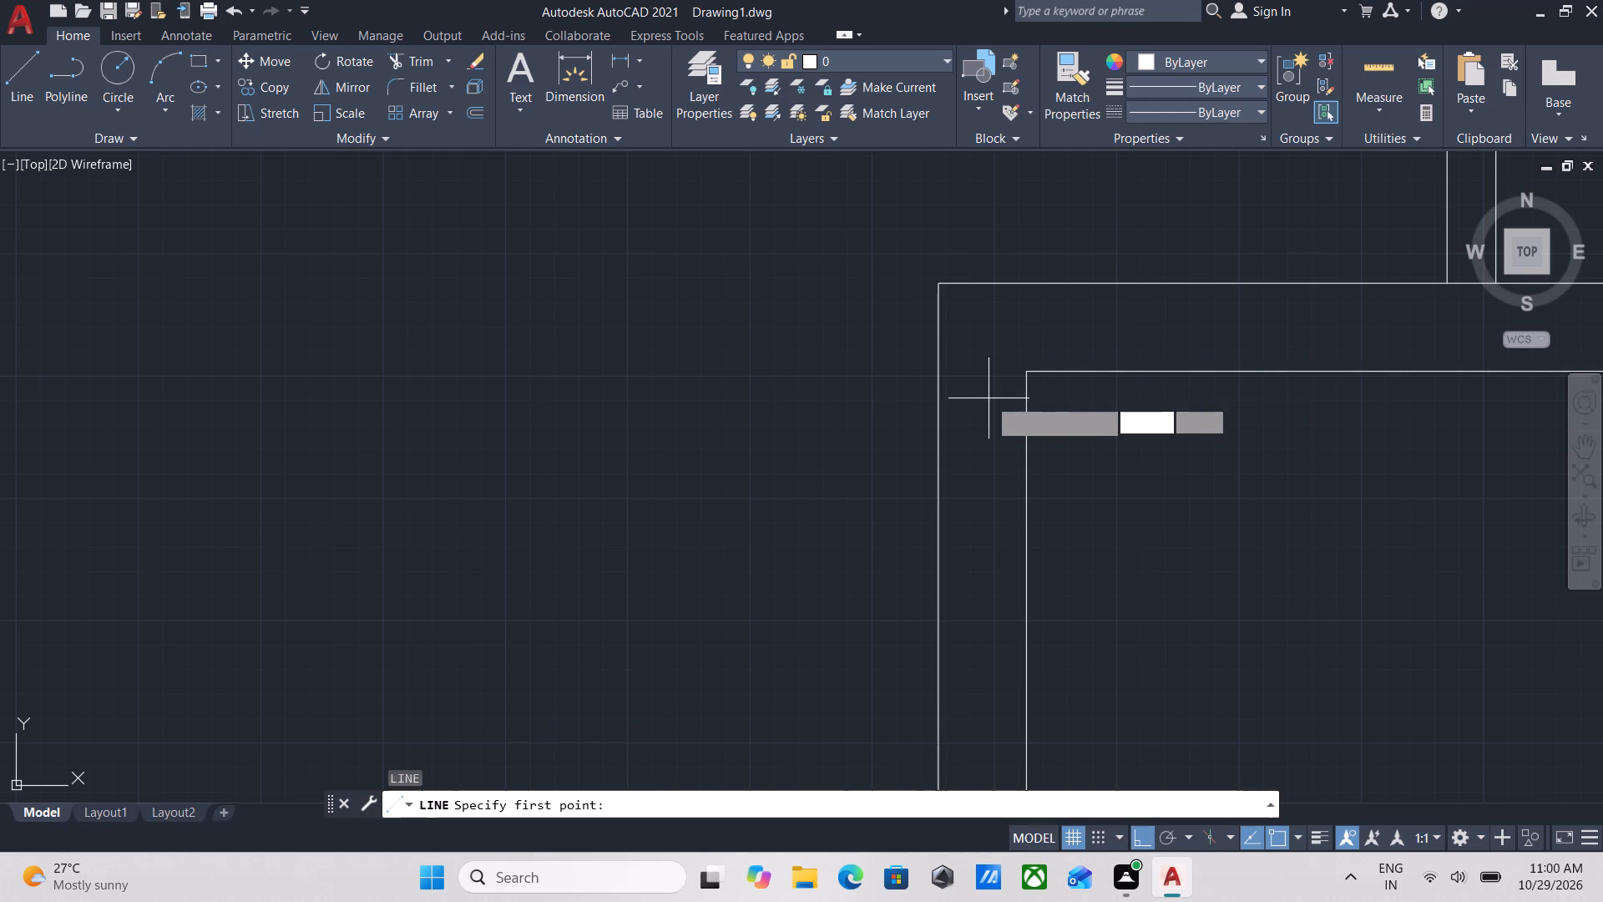
{"action": "left_click", "coordinate": [1024, 368]}
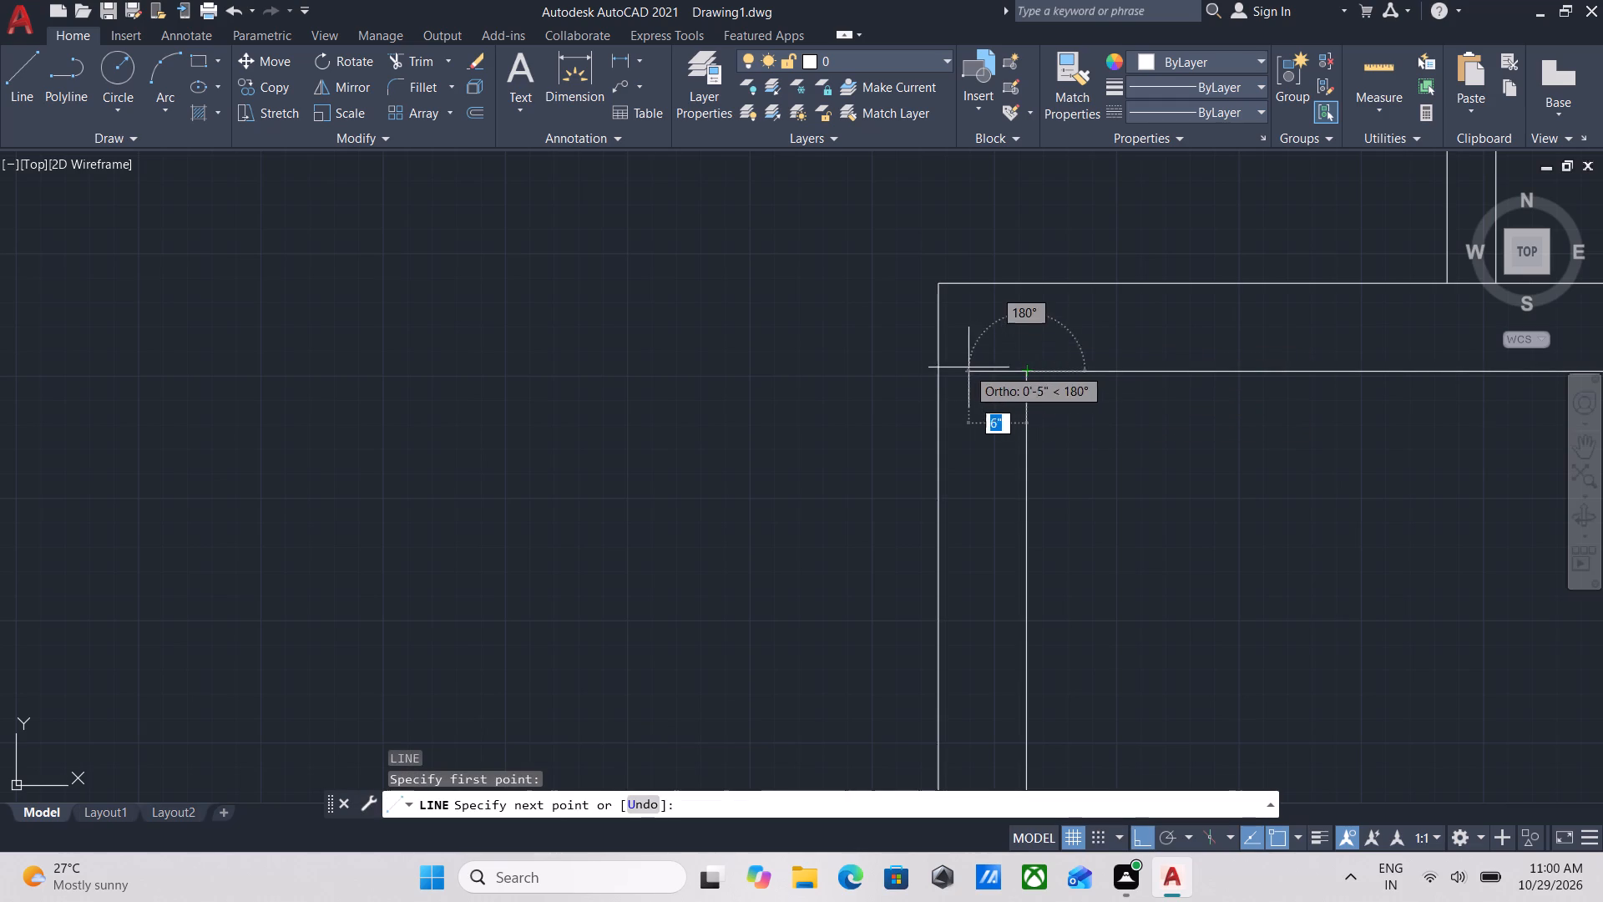
{"action": "left_click", "coordinate": [929, 375]}
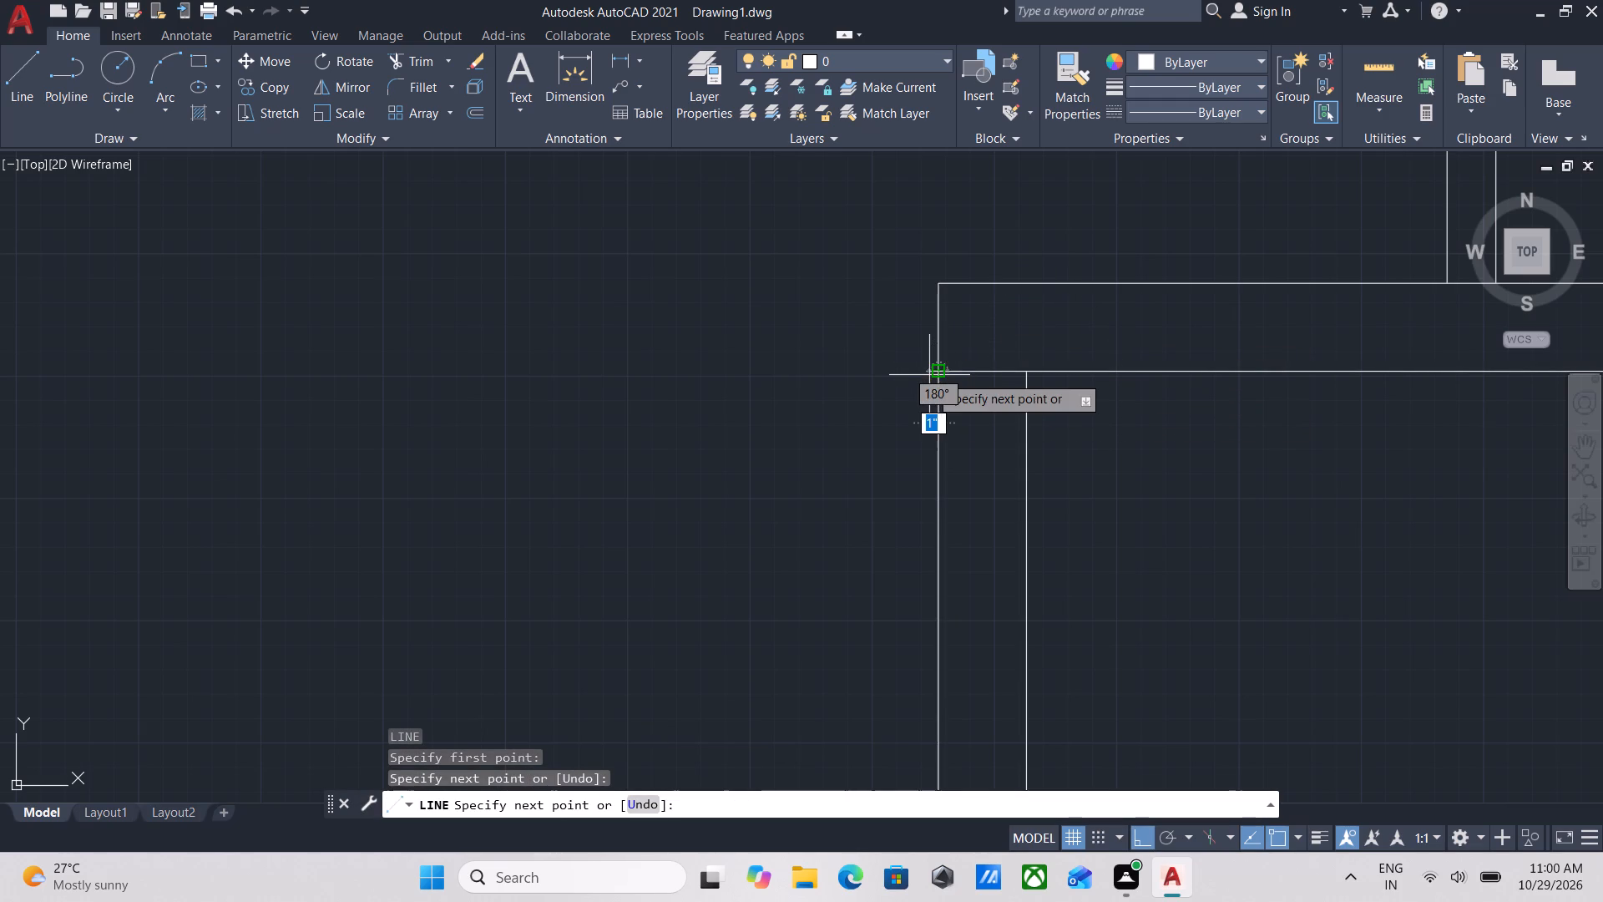
{"action": "key", "text": "Escape"}
Offset the line across the eastern room's west wall 3'6 to the south as a door jamb.
{"action": "scroll", "coordinate": [938, 376], "scroll_direction": "up", "scroll_amount": 3}
{"action": "left_click", "coordinate": [1047, 388]}
{"action": "left_click", "coordinate": [1009, 294]}
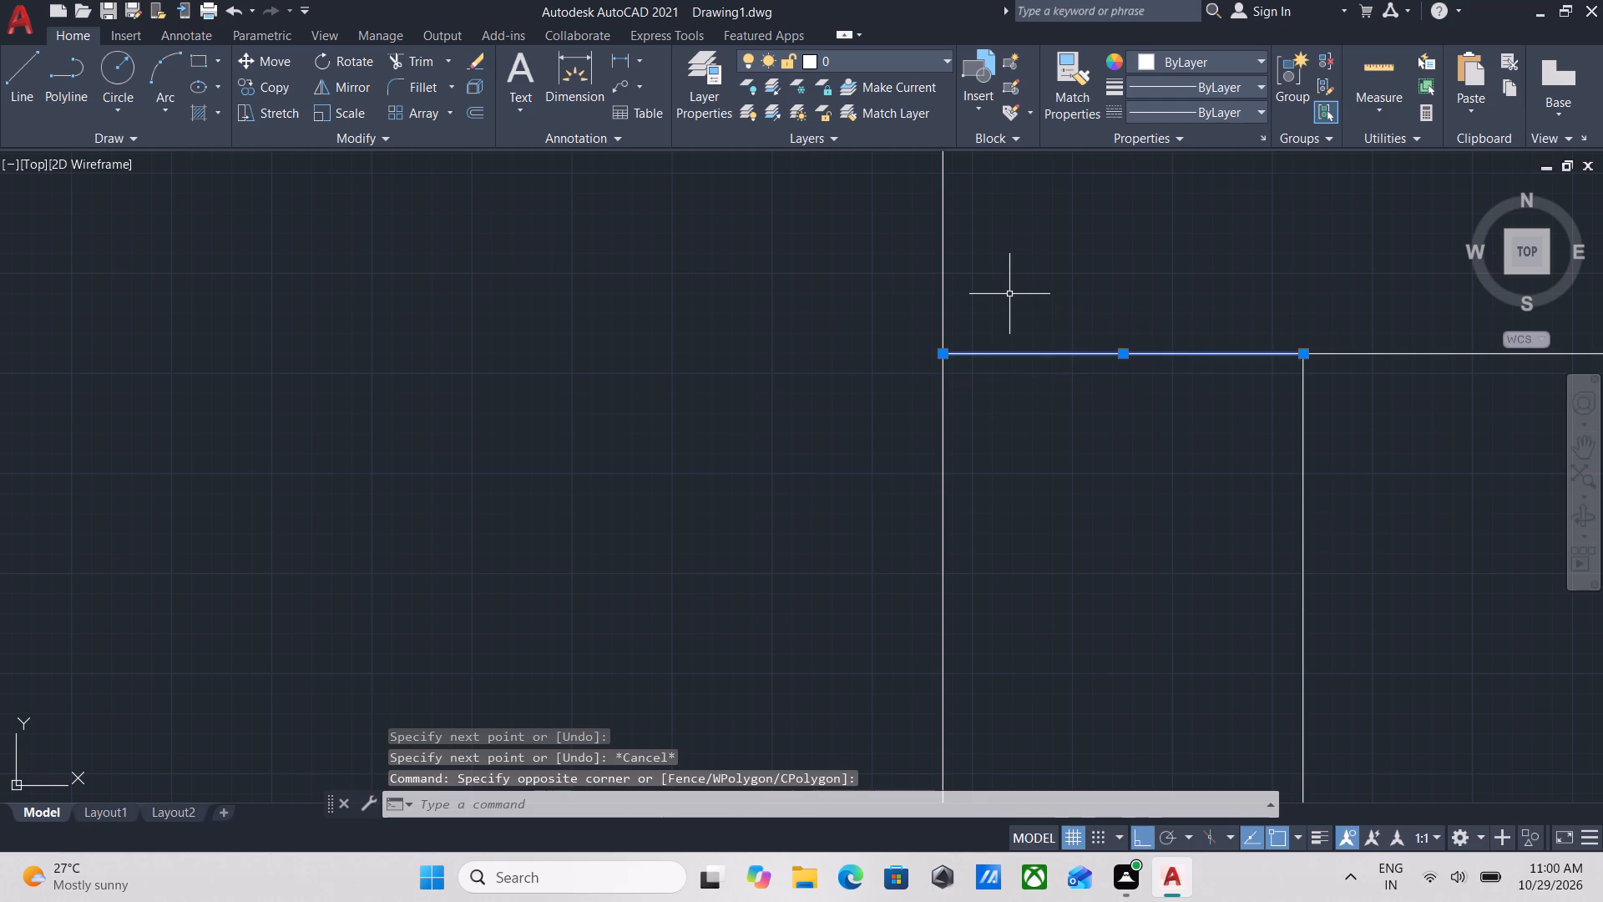
{"action": "key", "text": "o"}
{"action": "key", "text": "Return"}
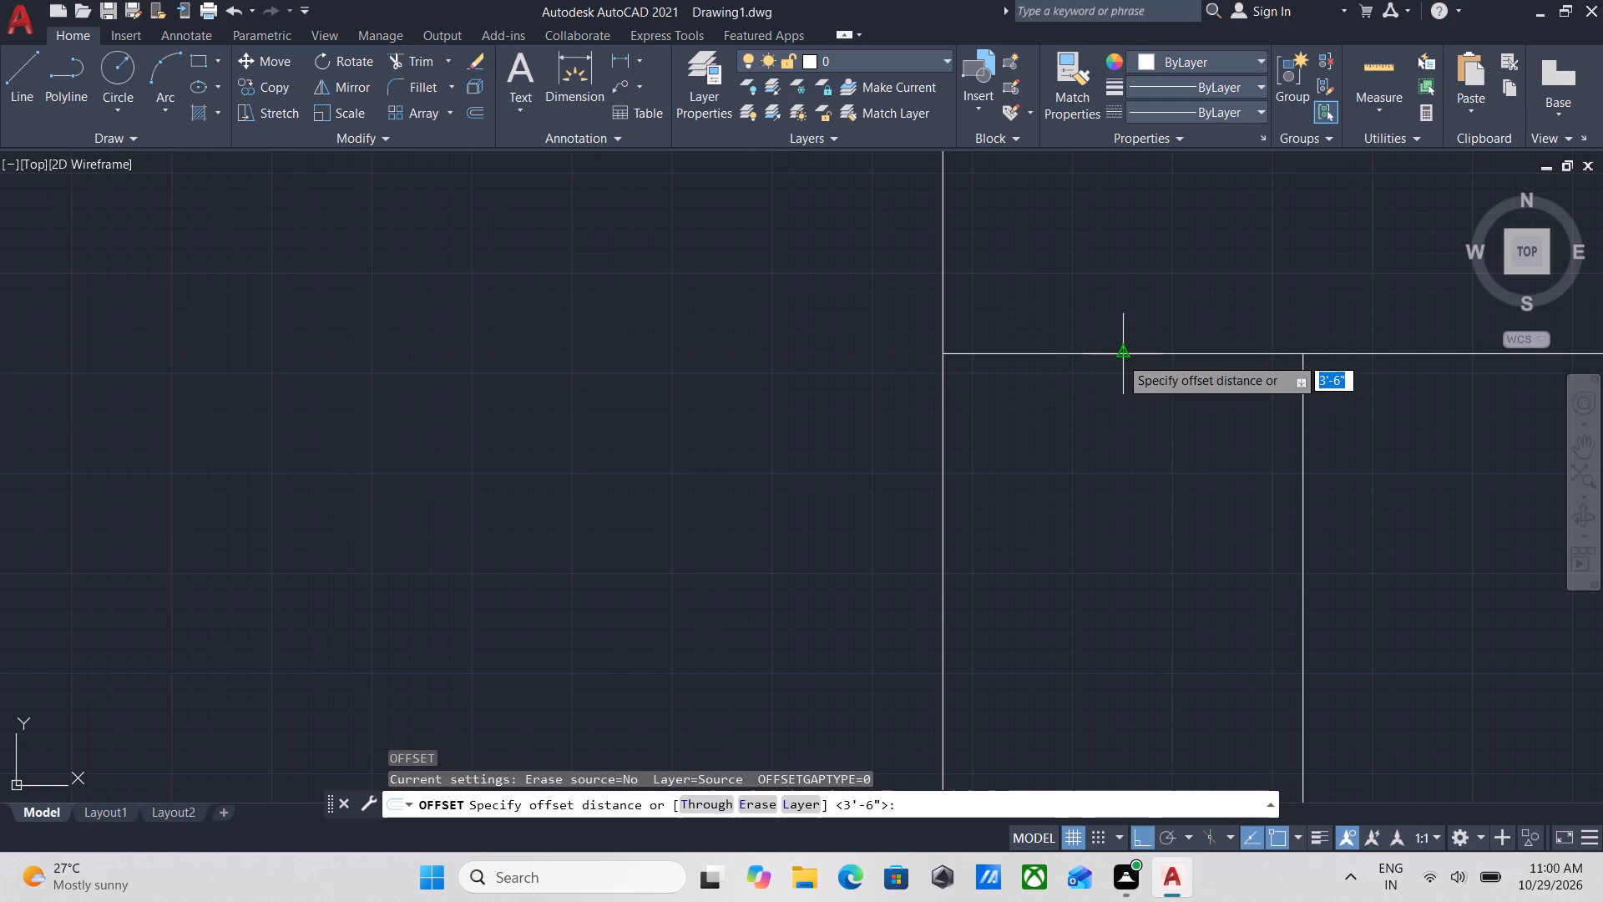
{"action": "left_click", "coordinate": [1120, 357]}
{"action": "left_click", "coordinate": [1120, 399]}
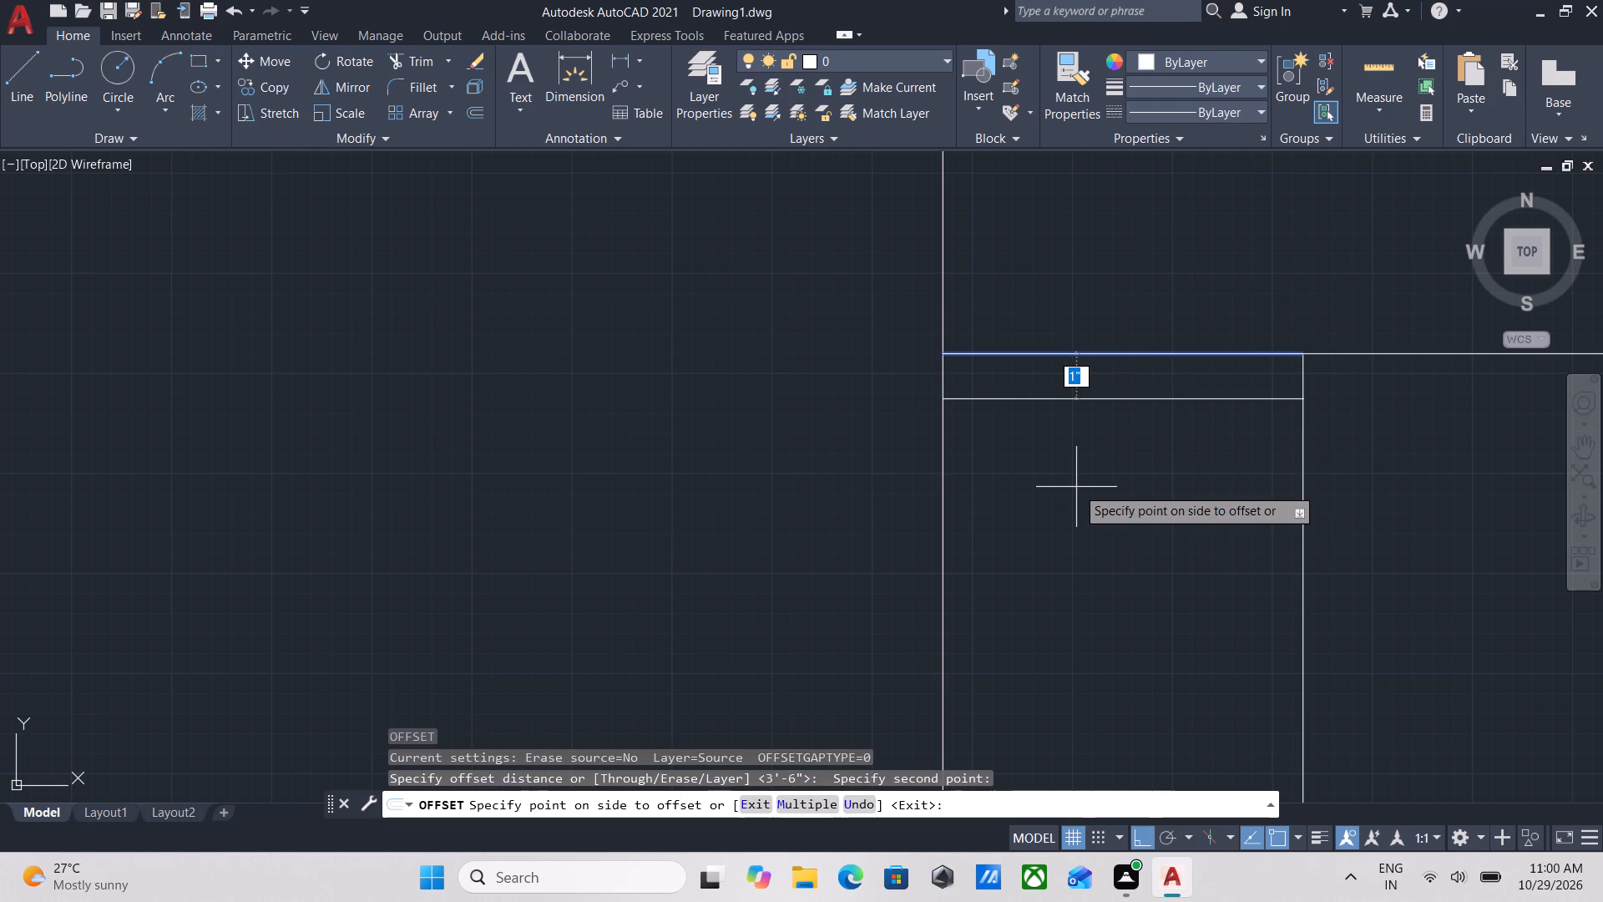
{"action": "scroll", "coordinate": [1120, 625], "scroll_direction": "down", "scroll_amount": 3}
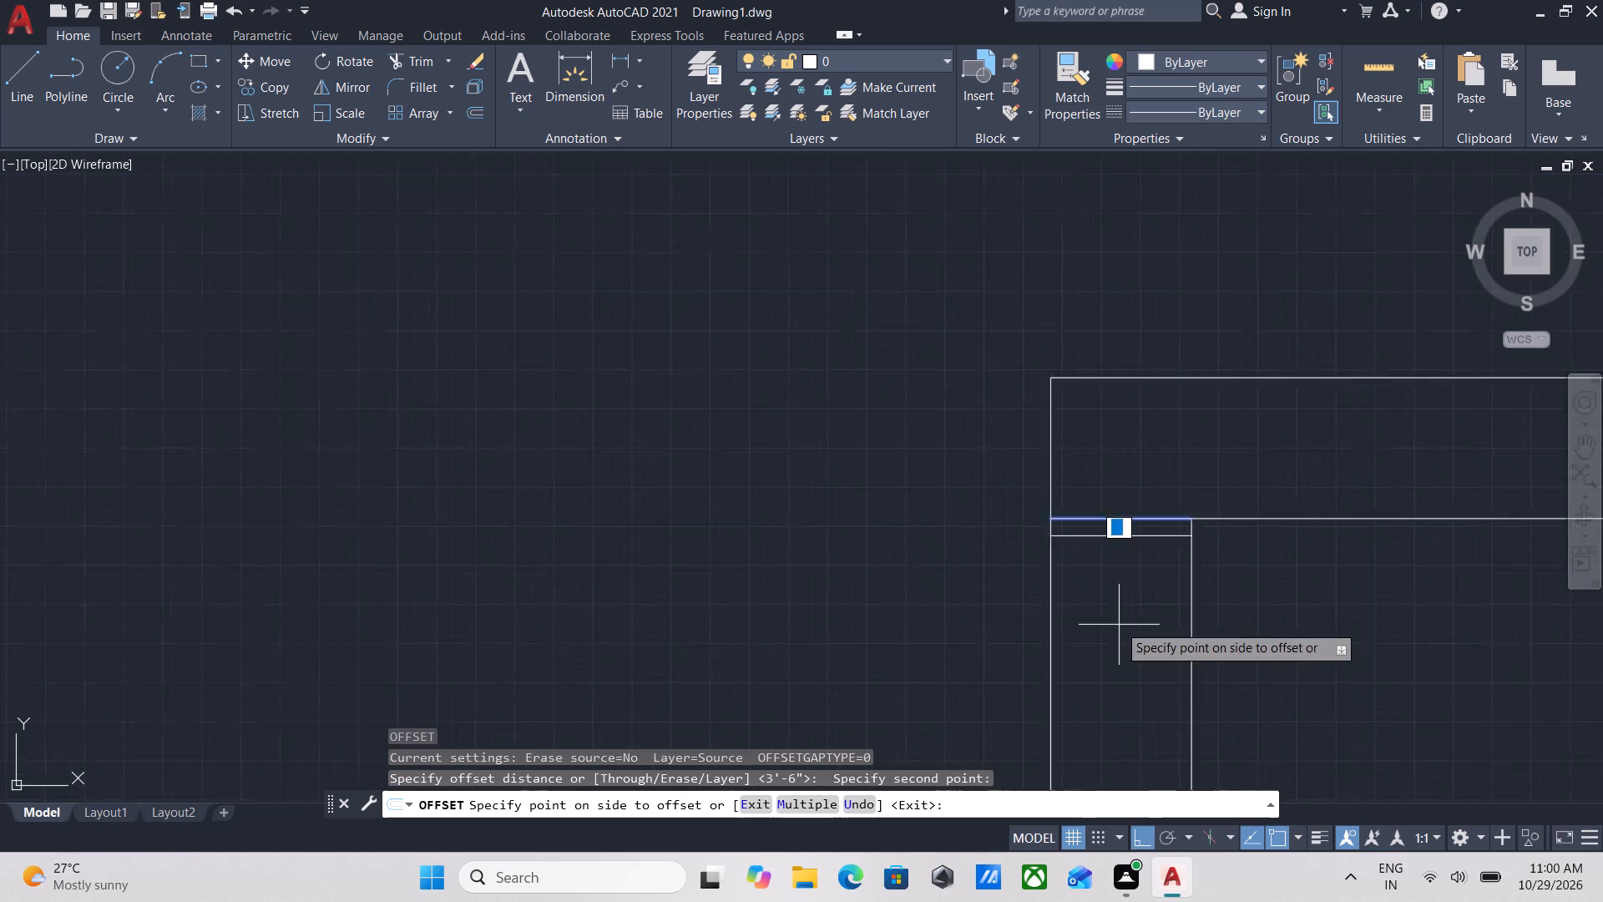
{"action": "middle_click_drag", "start_coordinate": [1111, 599], "coordinate": [1113, 504]}
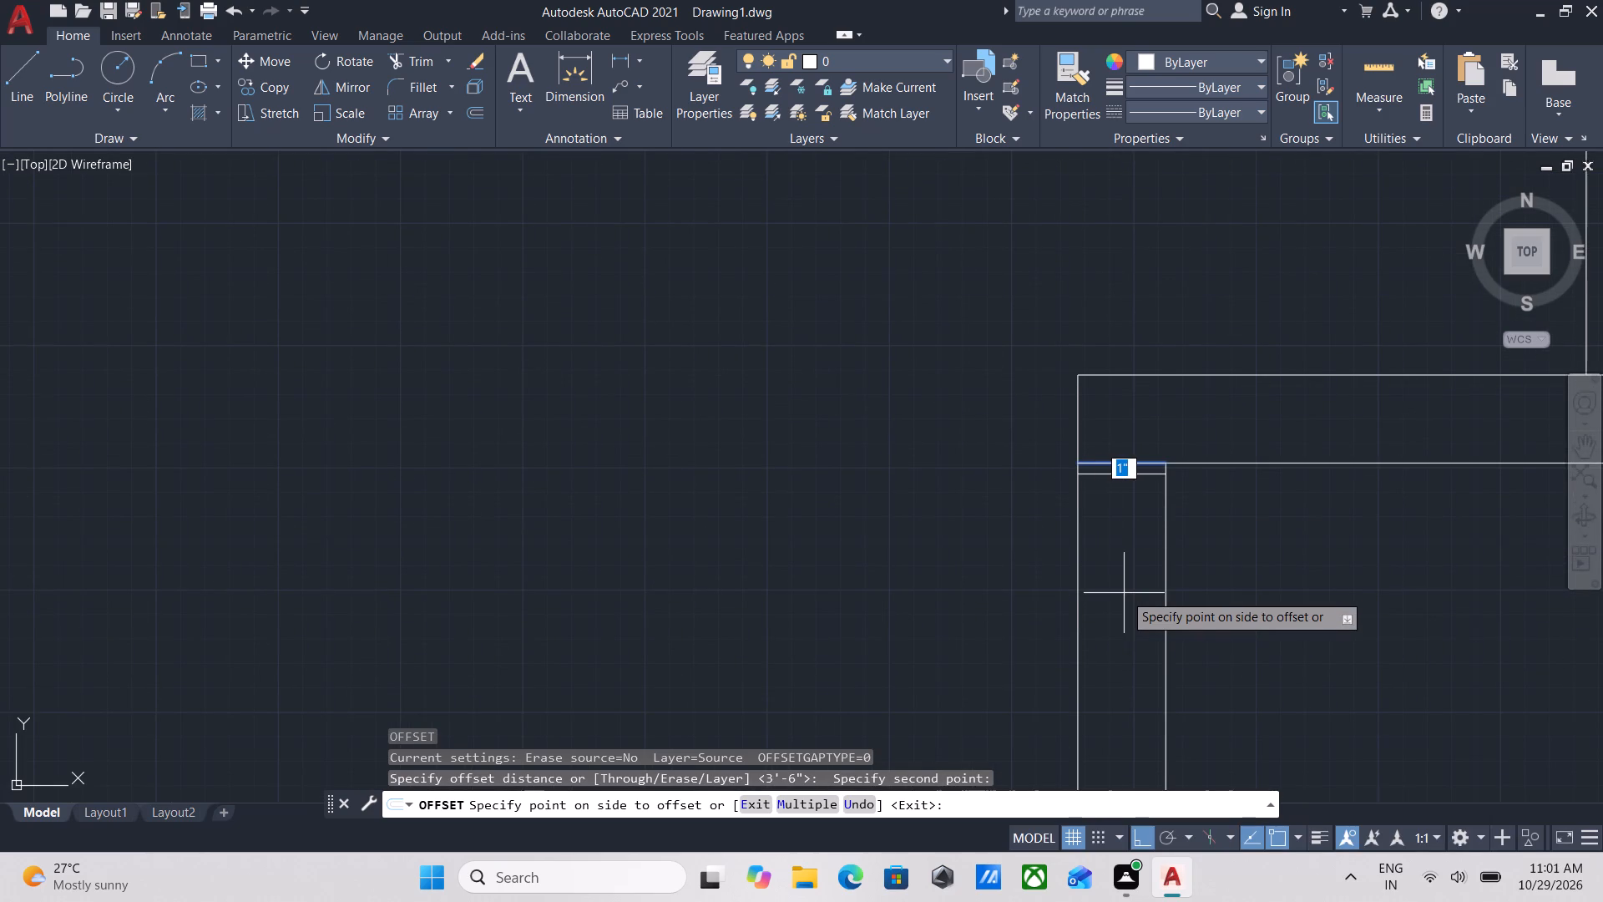
{"action": "type", "text": "3'"}
{"action": "key", "text": "6"}
{"action": "key", "text": "Return"}
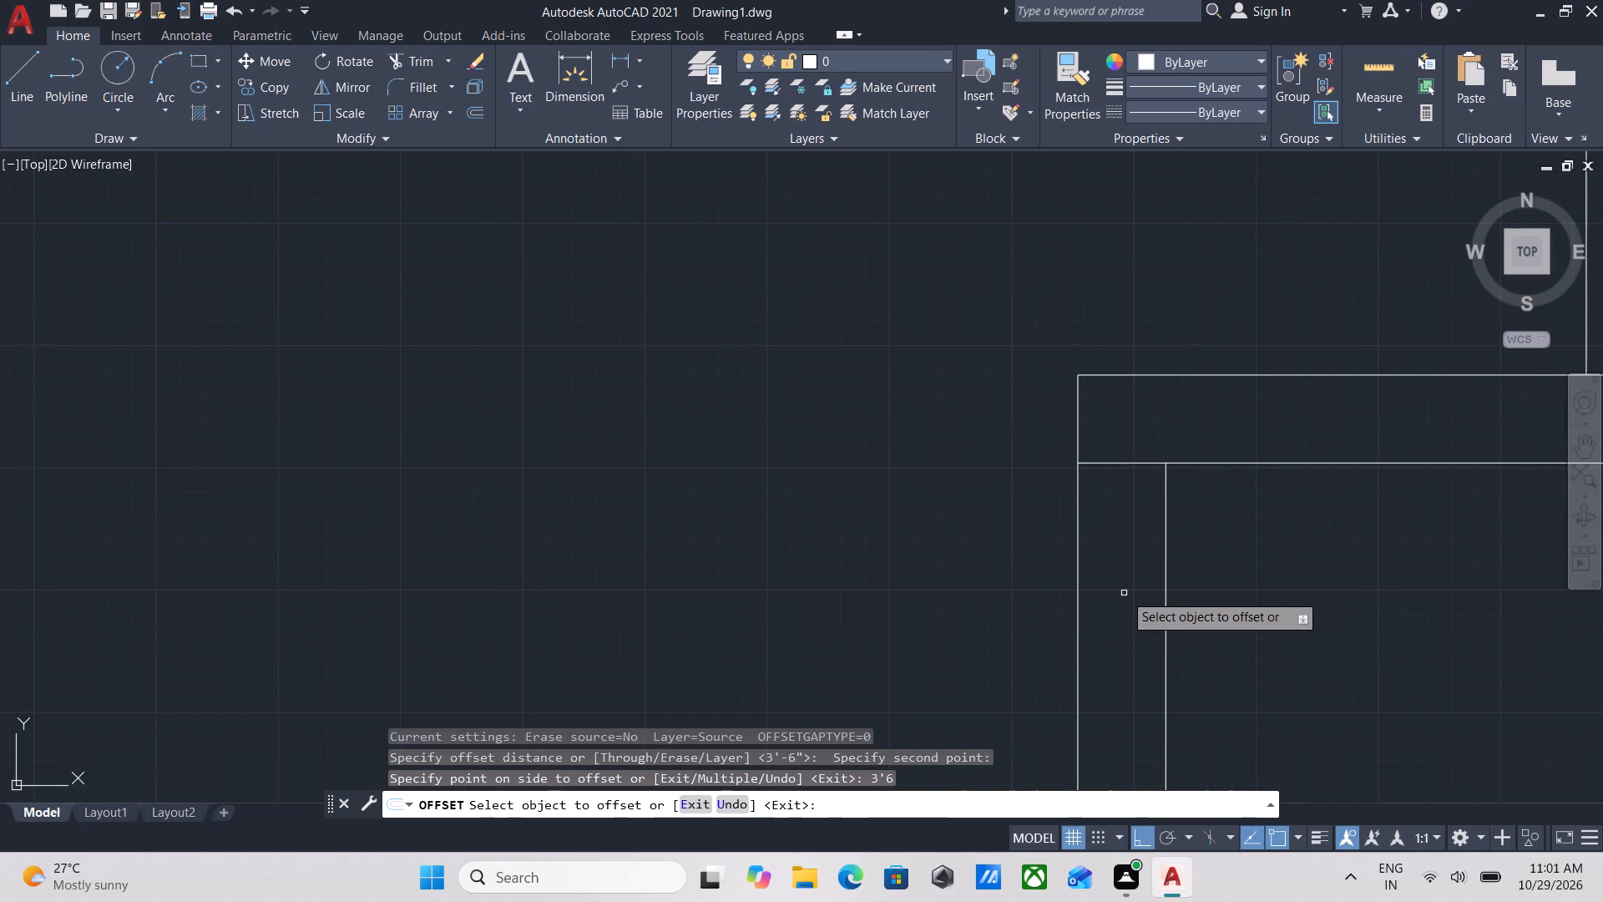
{"action": "scroll", "coordinate": [1239, 423], "scroll_direction": "down", "scroll_amount": 3}
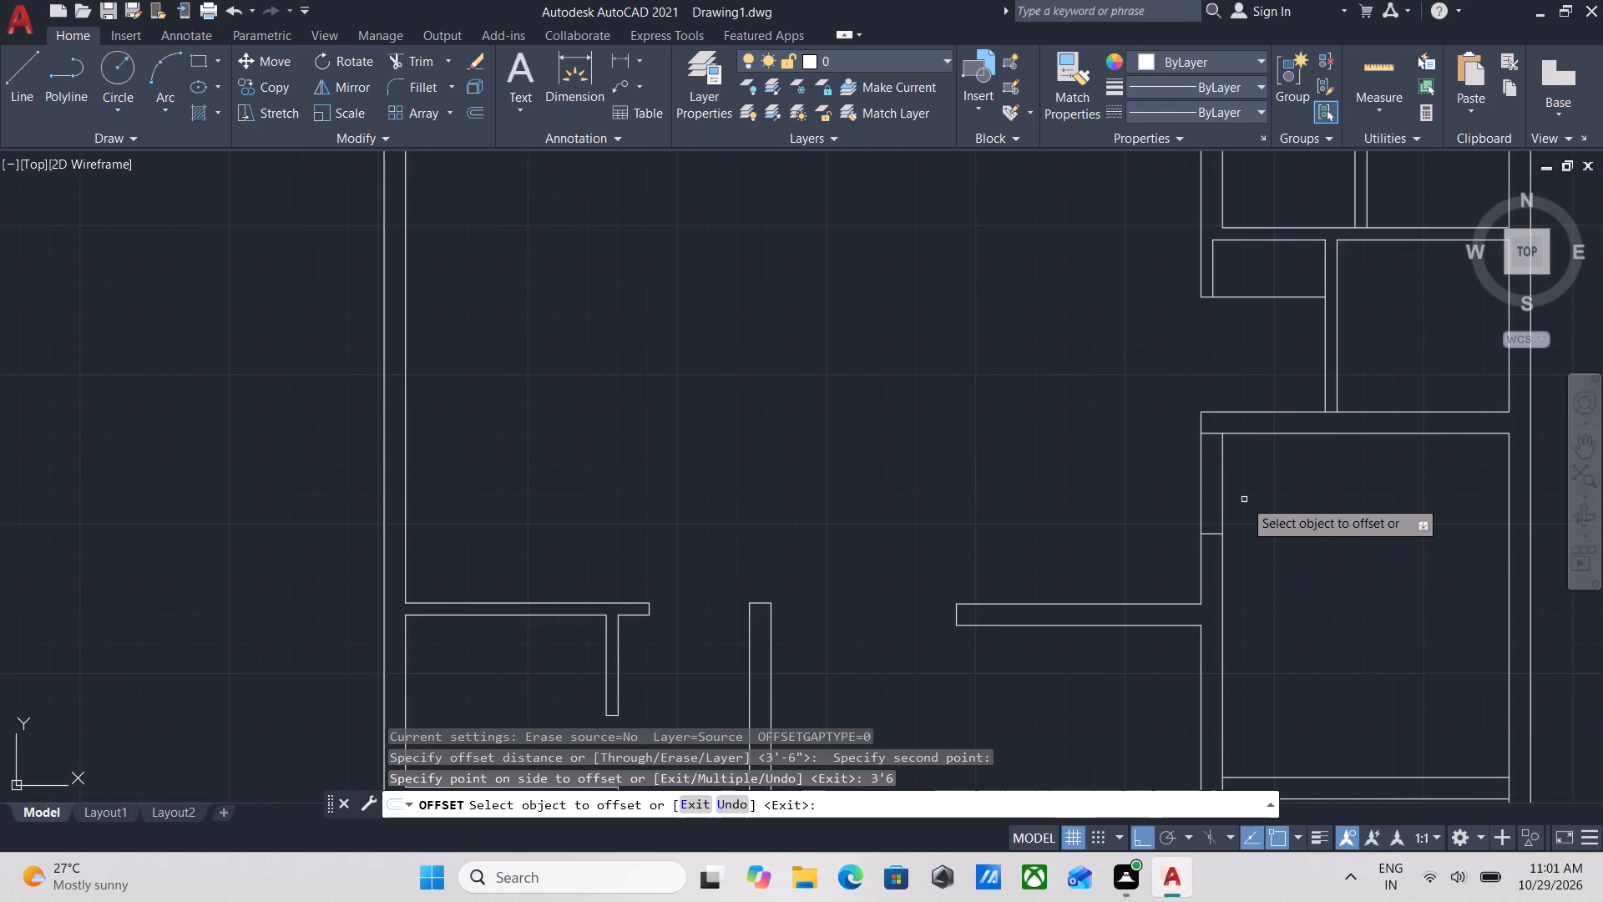
{"action": "key", "text": "Escape"}
Trim both faces of the eastern room's west wall between its north corner and the jamb line to open the doorway.
{"action": "type", "text": "tr"}
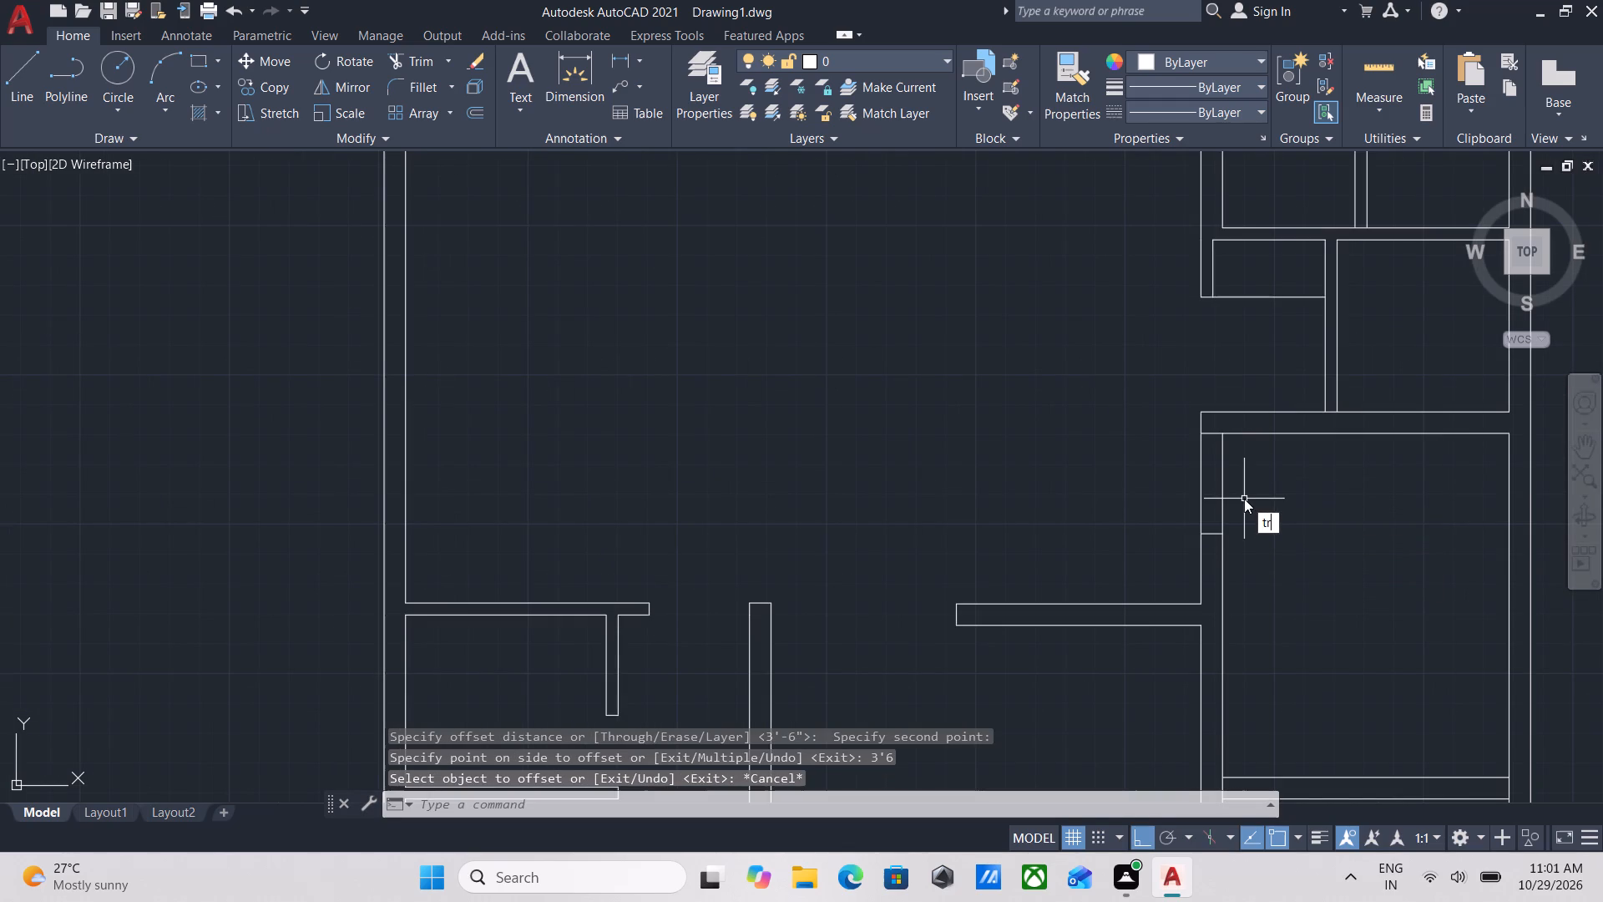
{"action": "key", "text": "Return"}
{"action": "left_click", "coordinate": [1244, 493]}
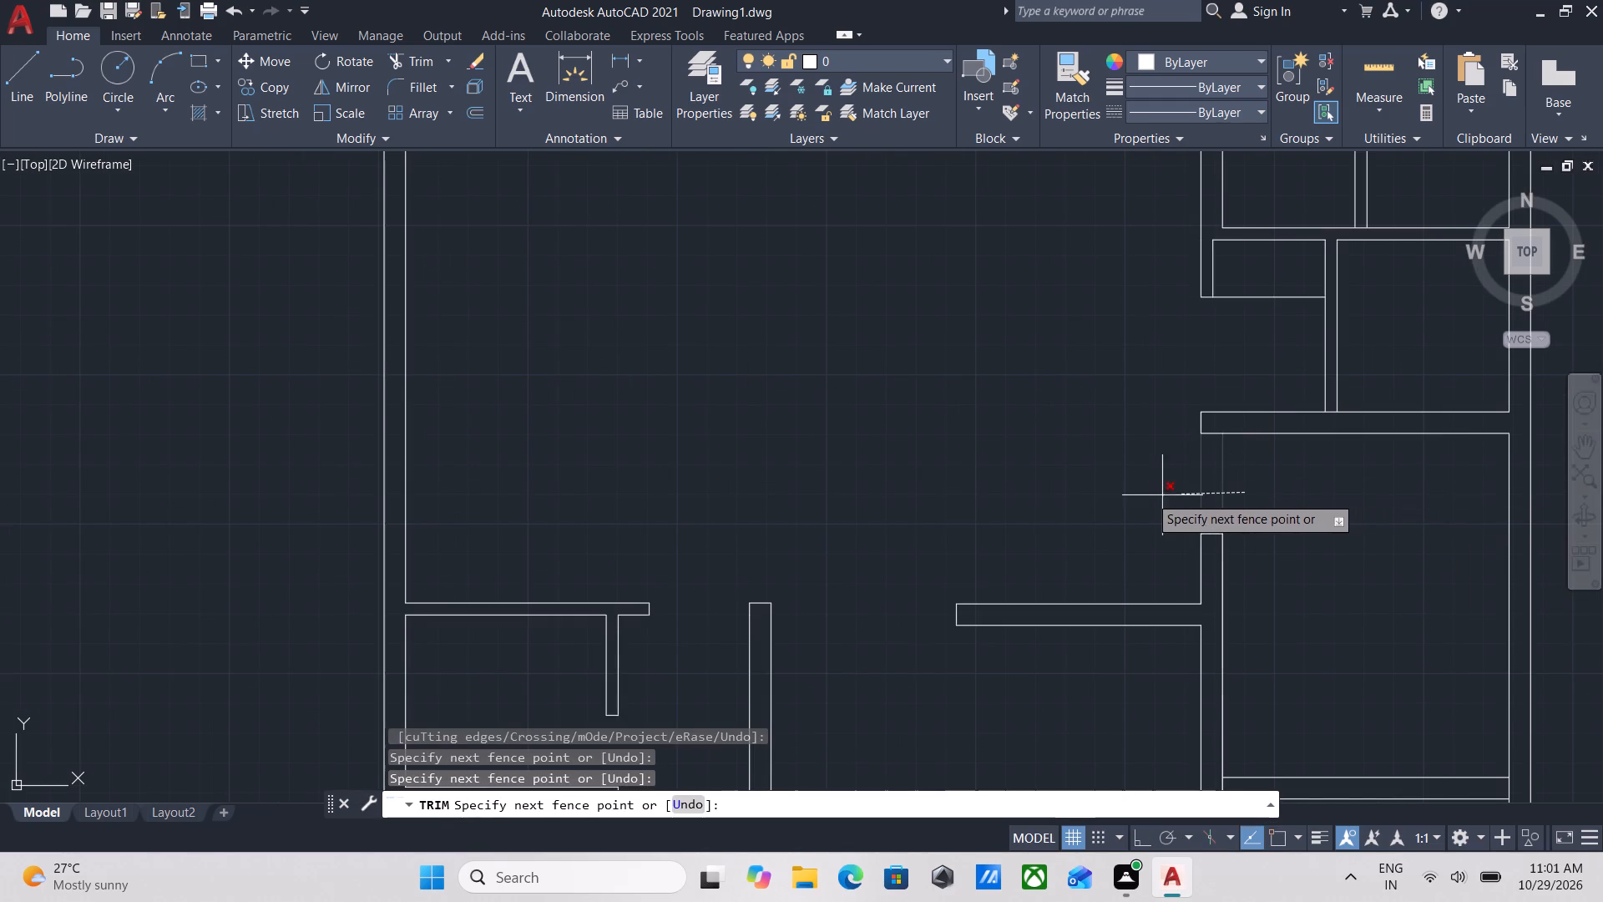
{"action": "left_click", "coordinate": [1116, 495]}
{"action": "key", "text": "Escape"}
Examine the whole floor plan, from the northern rooms to the south wall, for unfinished wall junctions.
{"action": "scroll", "coordinate": [1175, 484], "scroll_direction": "down", "scroll_amount": 2}
{"action": "middle_click_drag", "start_coordinate": [1216, 560], "coordinate": [1216, 556]}
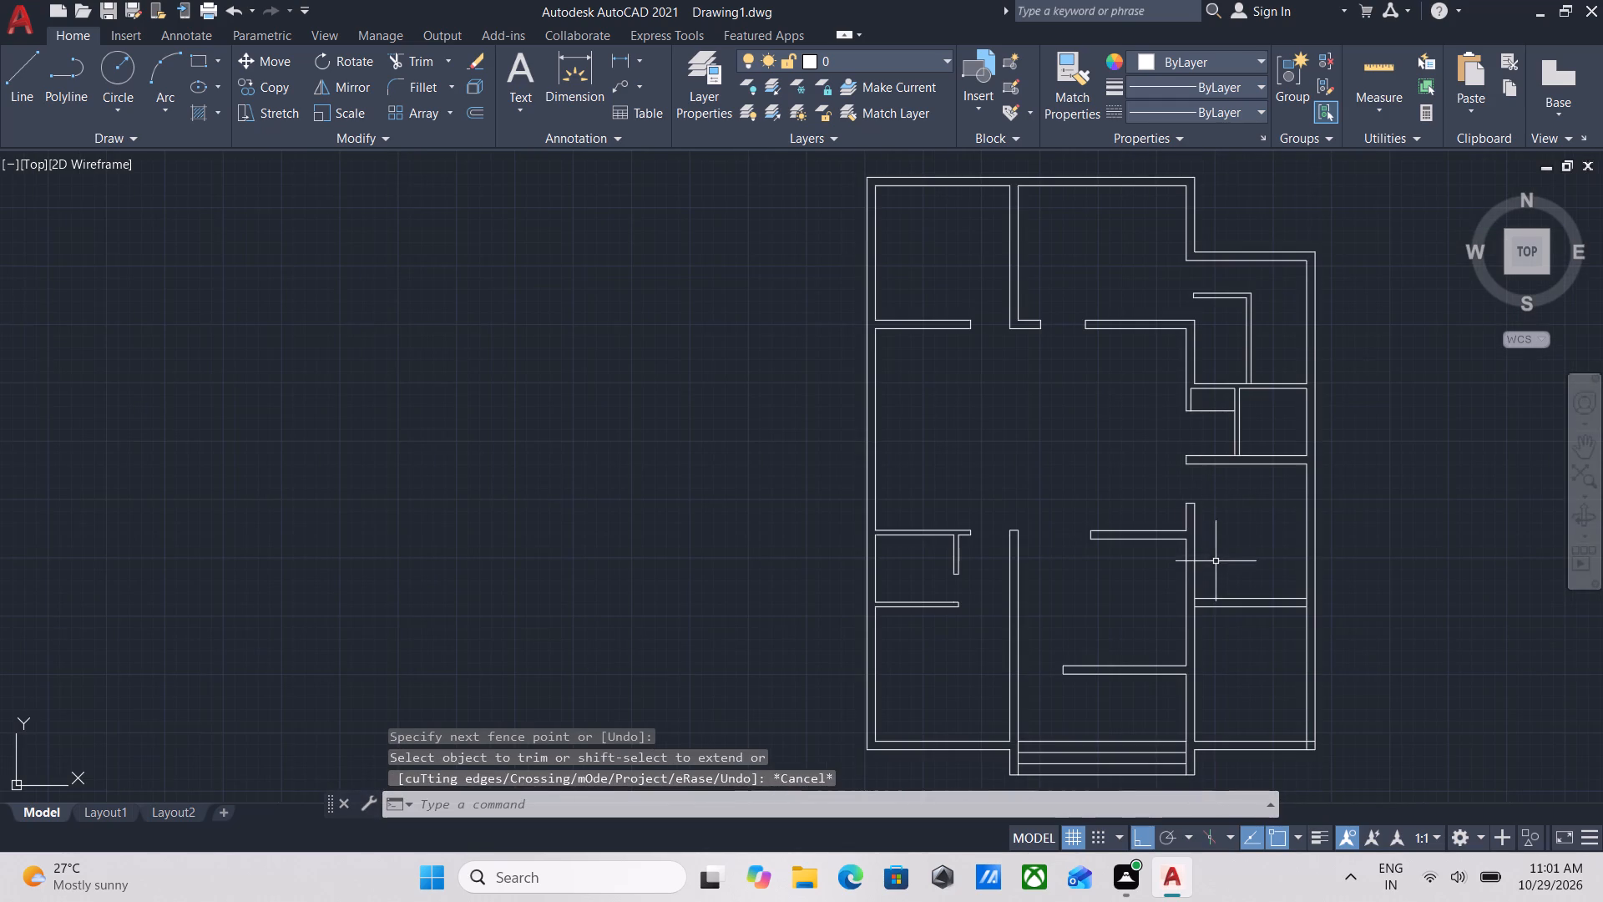
{"action": "middle_click_drag", "start_coordinate": [1216, 556], "coordinate": [1222, 482]}
{"action": "middle_click_drag", "start_coordinate": [1028, 504], "coordinate": [1055, 588]}
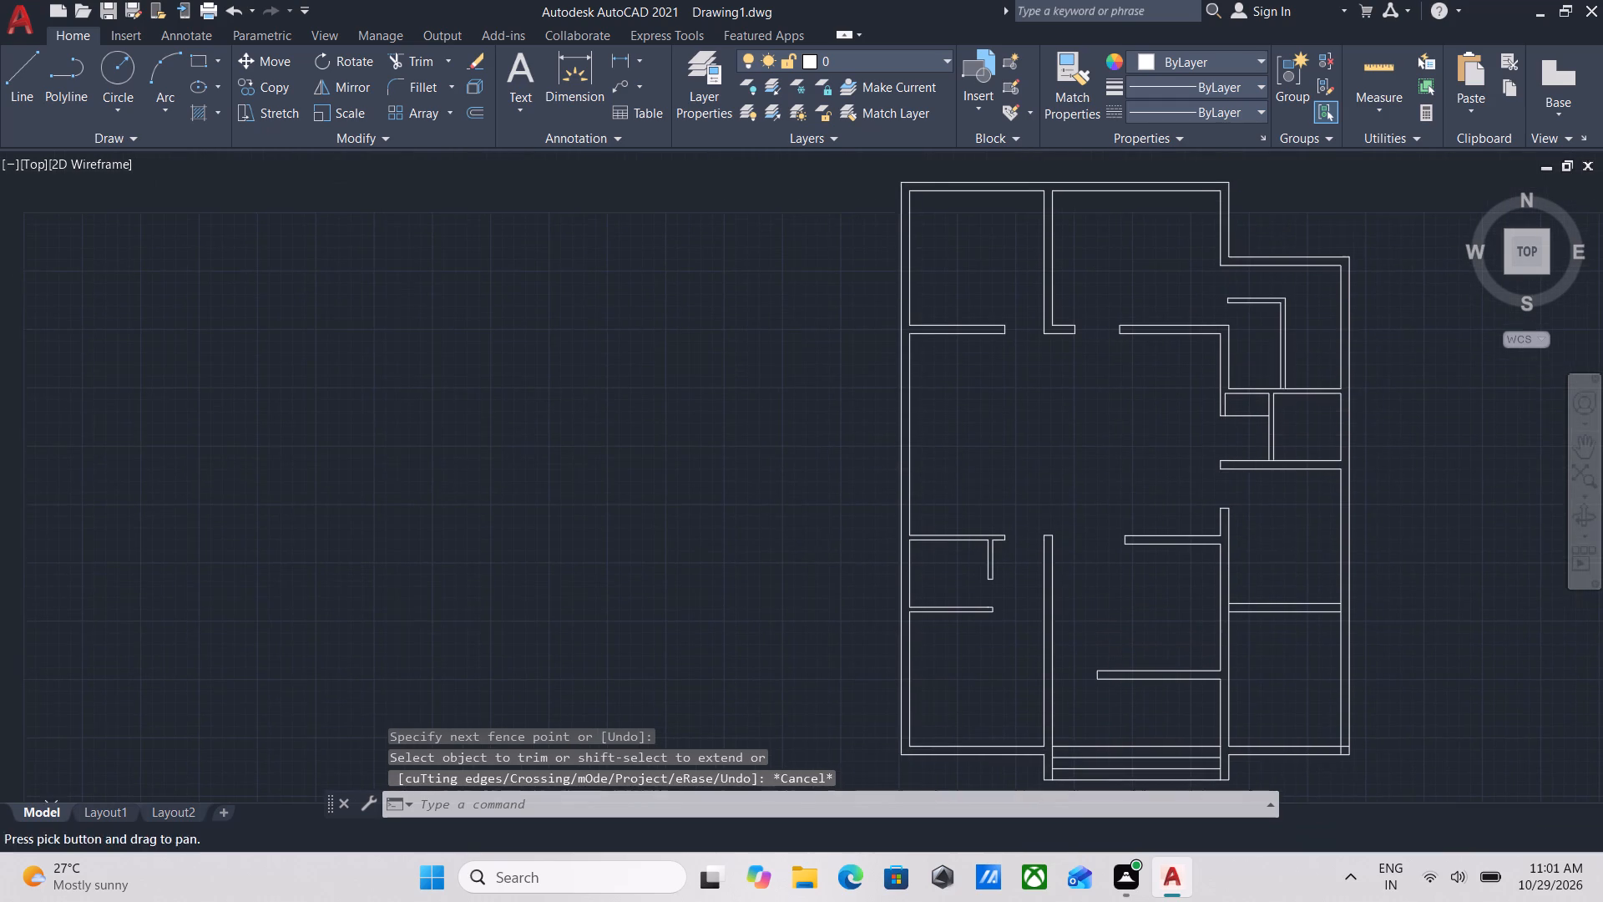
{"action": "middle_click_drag", "start_coordinate": [1126, 518], "coordinate": [1119, 559]}
{"action": "scroll", "coordinate": [1120, 554], "scroll_direction": "down", "scroll_amount": 1}
{"action": "scroll", "coordinate": [1155, 494], "scroll_direction": "up", "scroll_amount": 2}
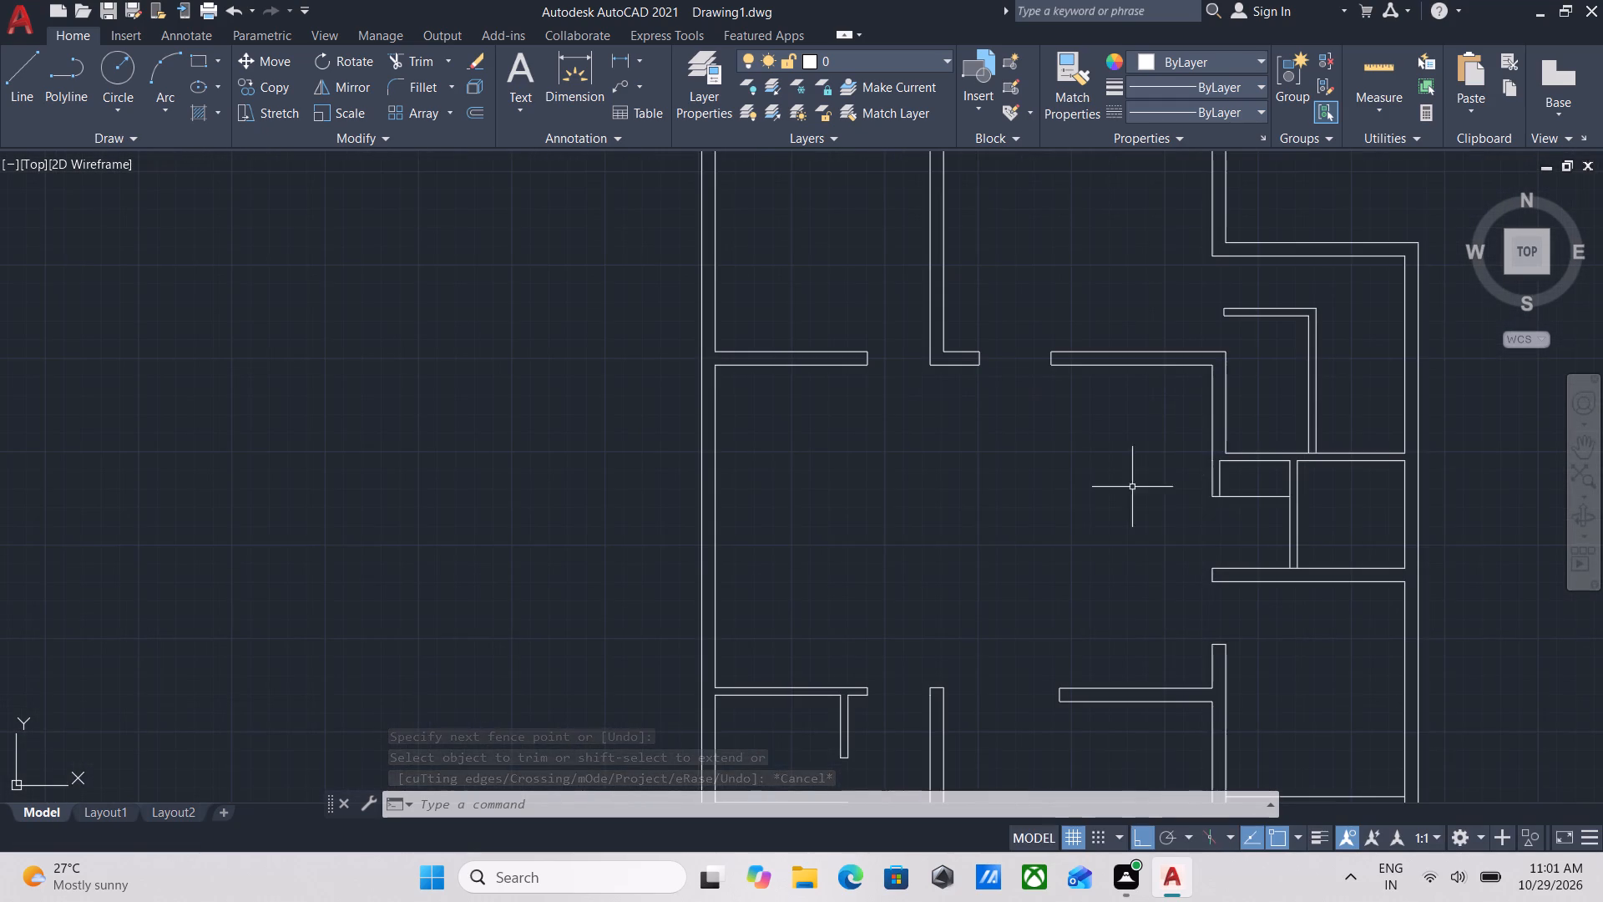
{"action": "middle_click_drag", "start_coordinate": [1085, 488], "coordinate": [1106, 535]}
{"action": "middle_click_drag", "start_coordinate": [1105, 529], "coordinate": [1109, 572]}
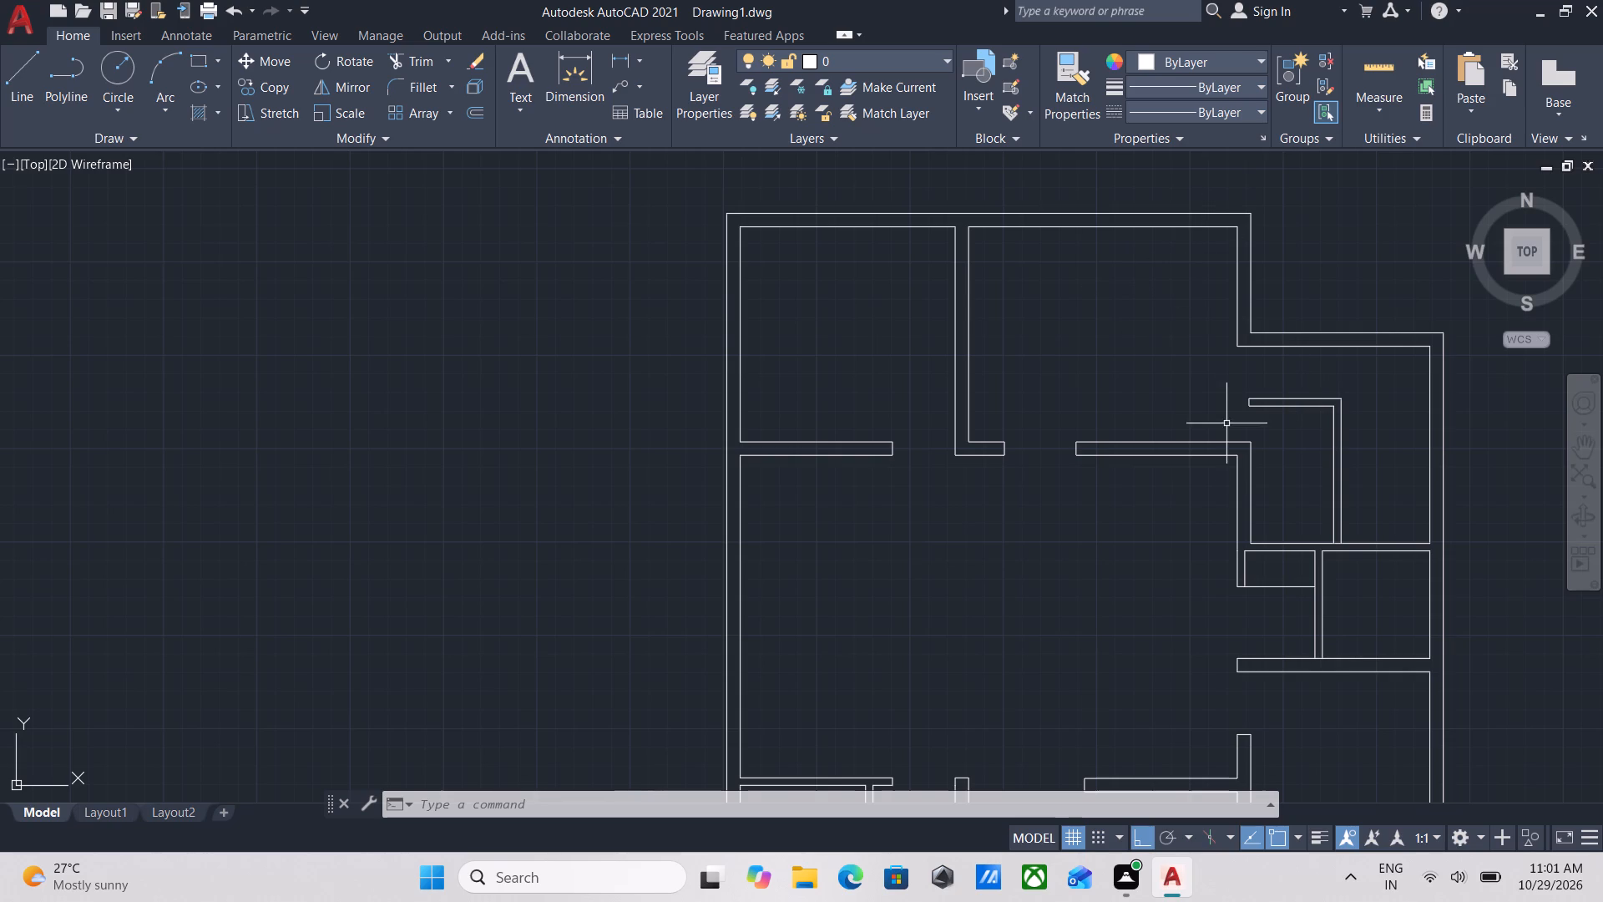
{"action": "scroll", "coordinate": [1226, 430], "scroll_direction": "down", "scroll_amount": 1}
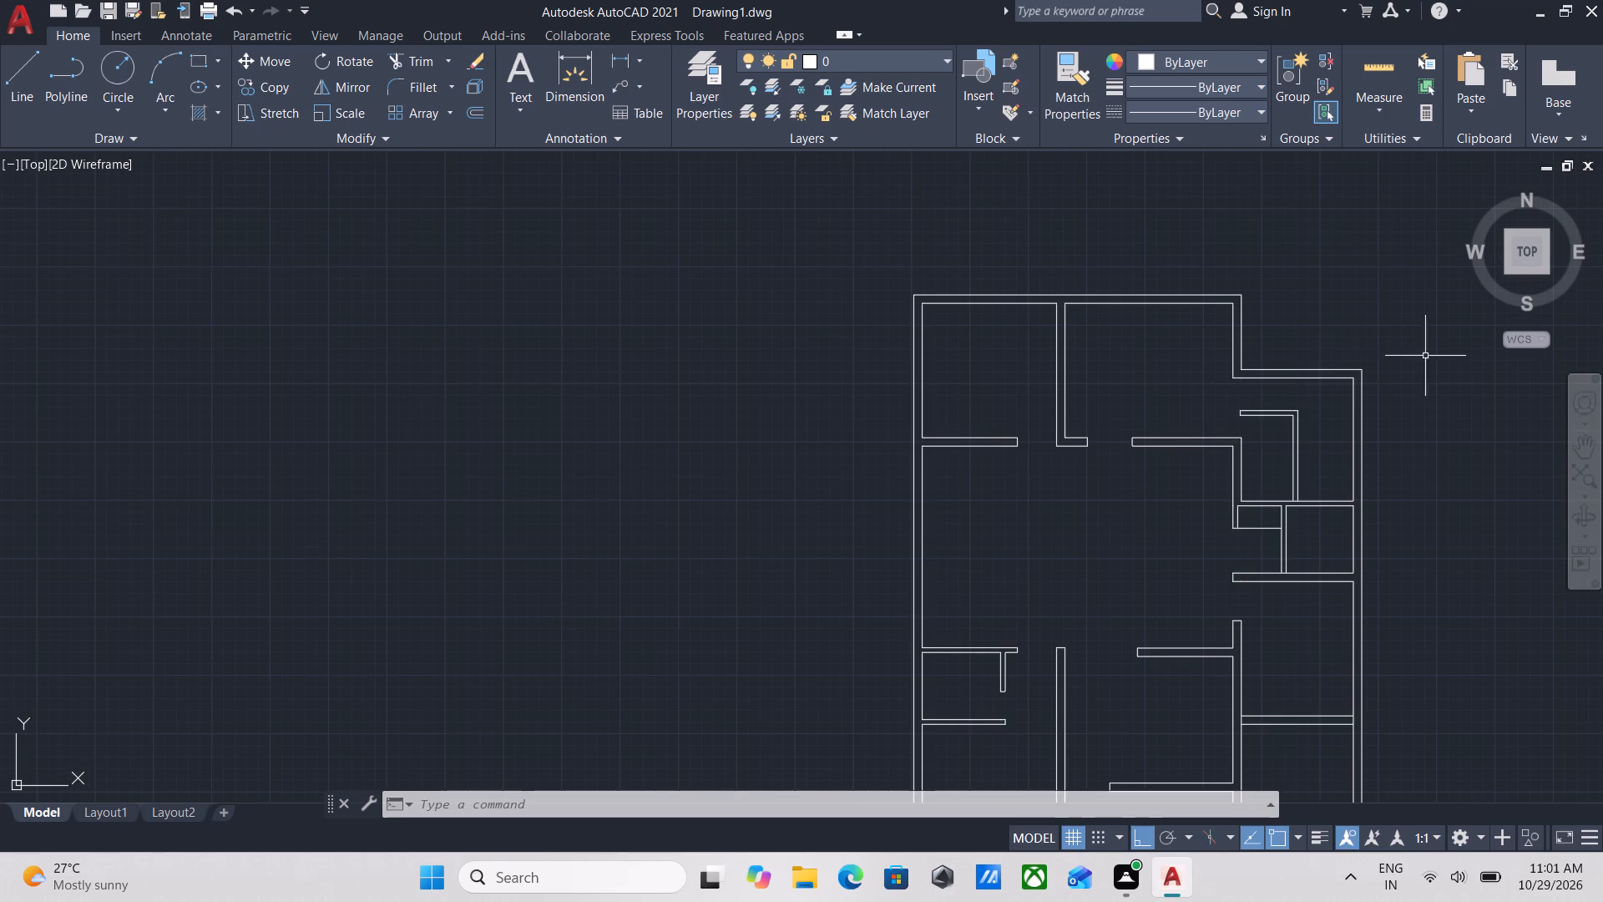
{"action": "middle_click_drag", "start_coordinate": [1277, 434], "coordinate": [871, 252]}
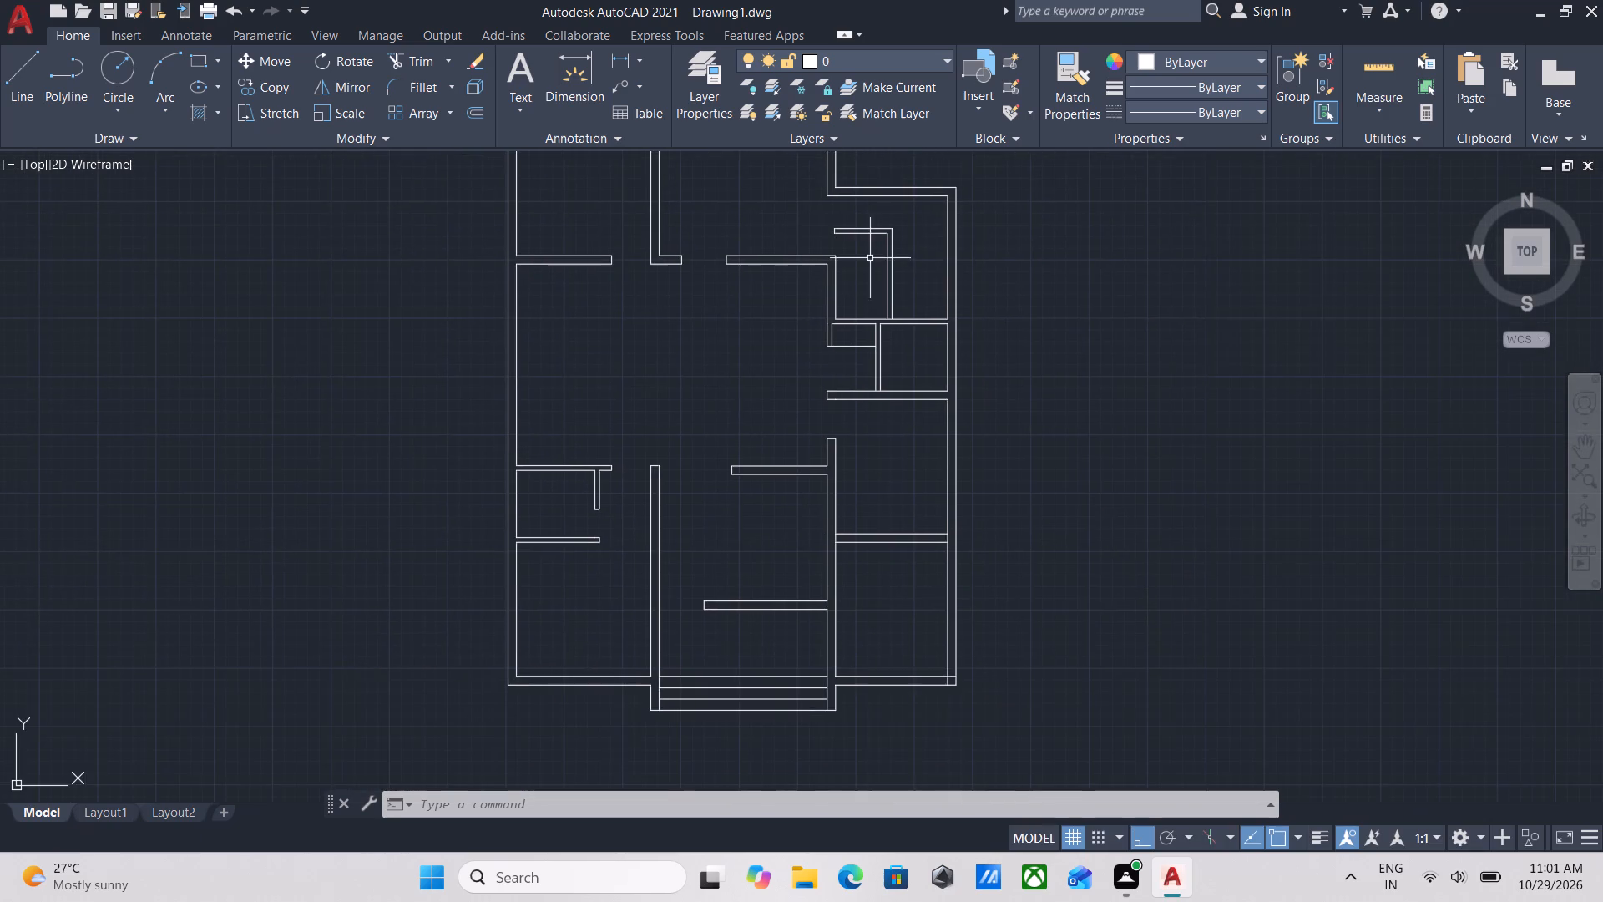
{"action": "scroll", "coordinate": [893, 412], "scroll_direction": "up", "scroll_amount": 2}
{"action": "scroll", "coordinate": [892, 413], "scroll_direction": "down", "scroll_amount": 2}
{"action": "middle_click_drag", "start_coordinate": [892, 413], "coordinate": [898, 346]}
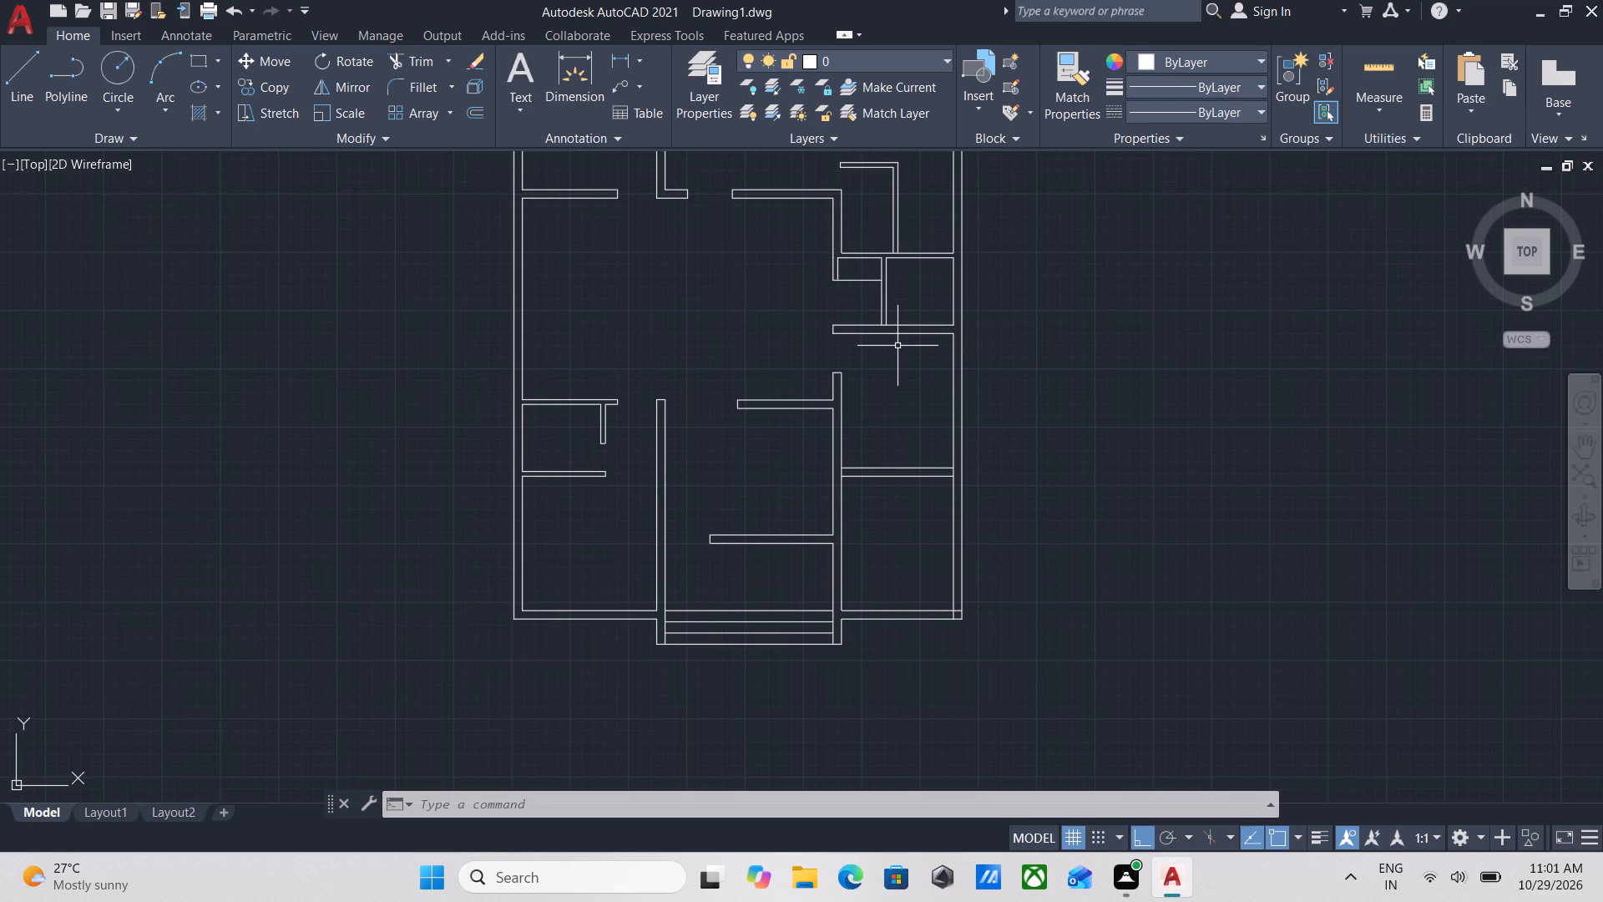
{"action": "scroll", "coordinate": [967, 575], "scroll_direction": "up", "scroll_amount": 1}
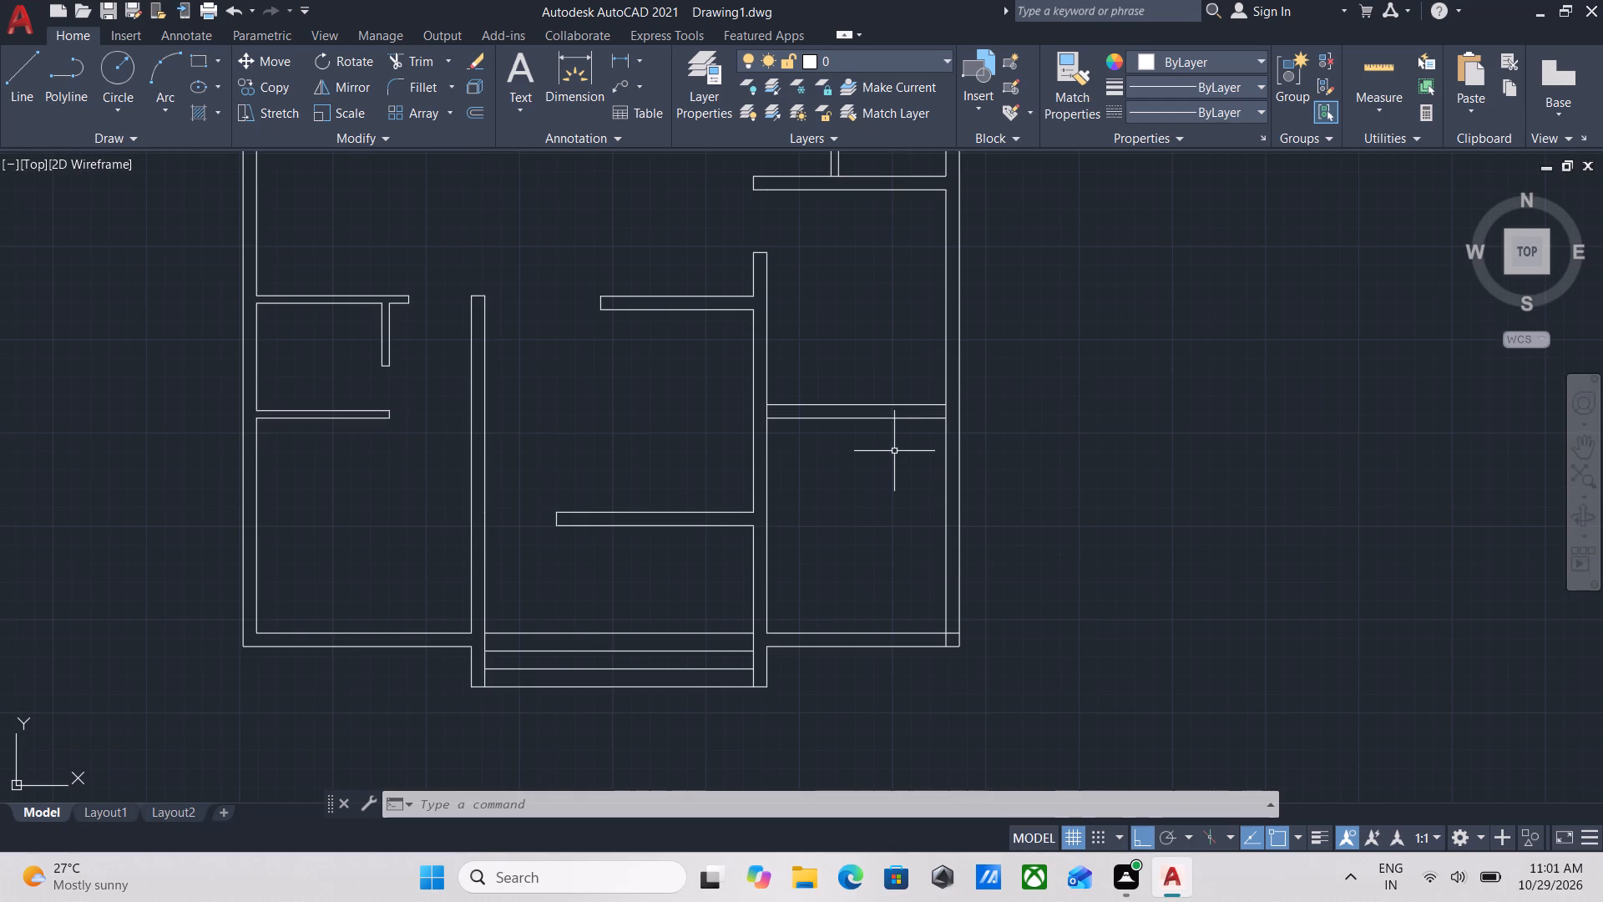
{"action": "scroll", "coordinate": [909, 464], "scroll_direction": "up", "scroll_amount": 2}
{"action": "scroll", "coordinate": [909, 466], "scroll_direction": "down", "scroll_amount": 2}
{"action": "middle_click_drag", "start_coordinate": [909, 466], "coordinate": [919, 416]}
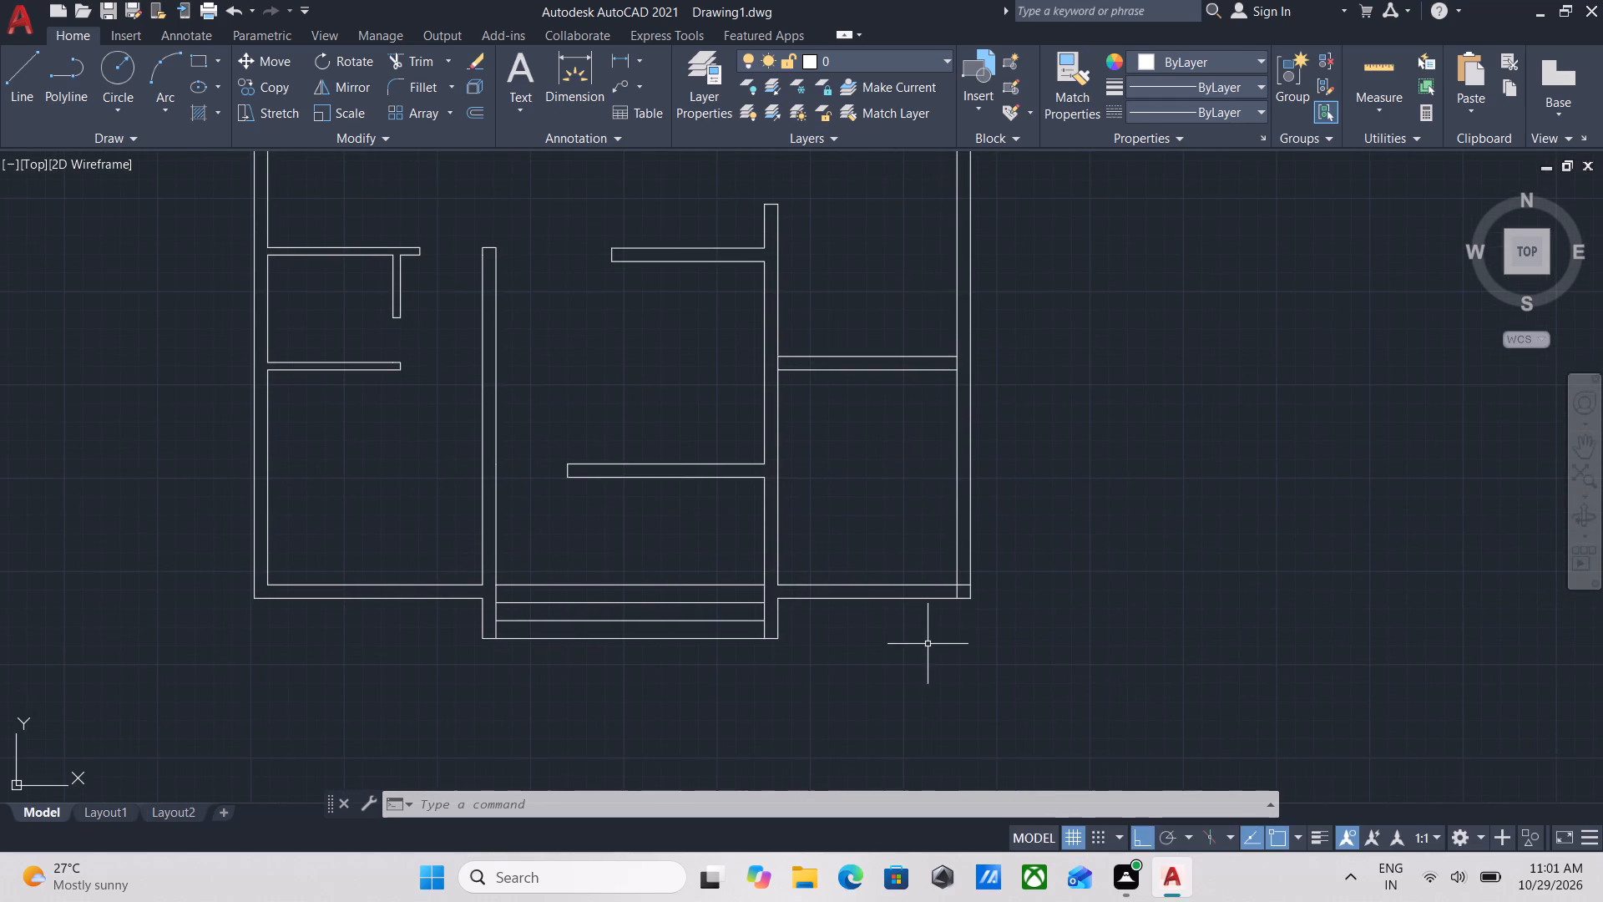
Trim the south wall's inner face line where it crosses the east wall's thickness at the plan's southeast corner.
{"action": "scroll", "coordinate": [928, 644], "scroll_direction": "up", "scroll_amount": 2}
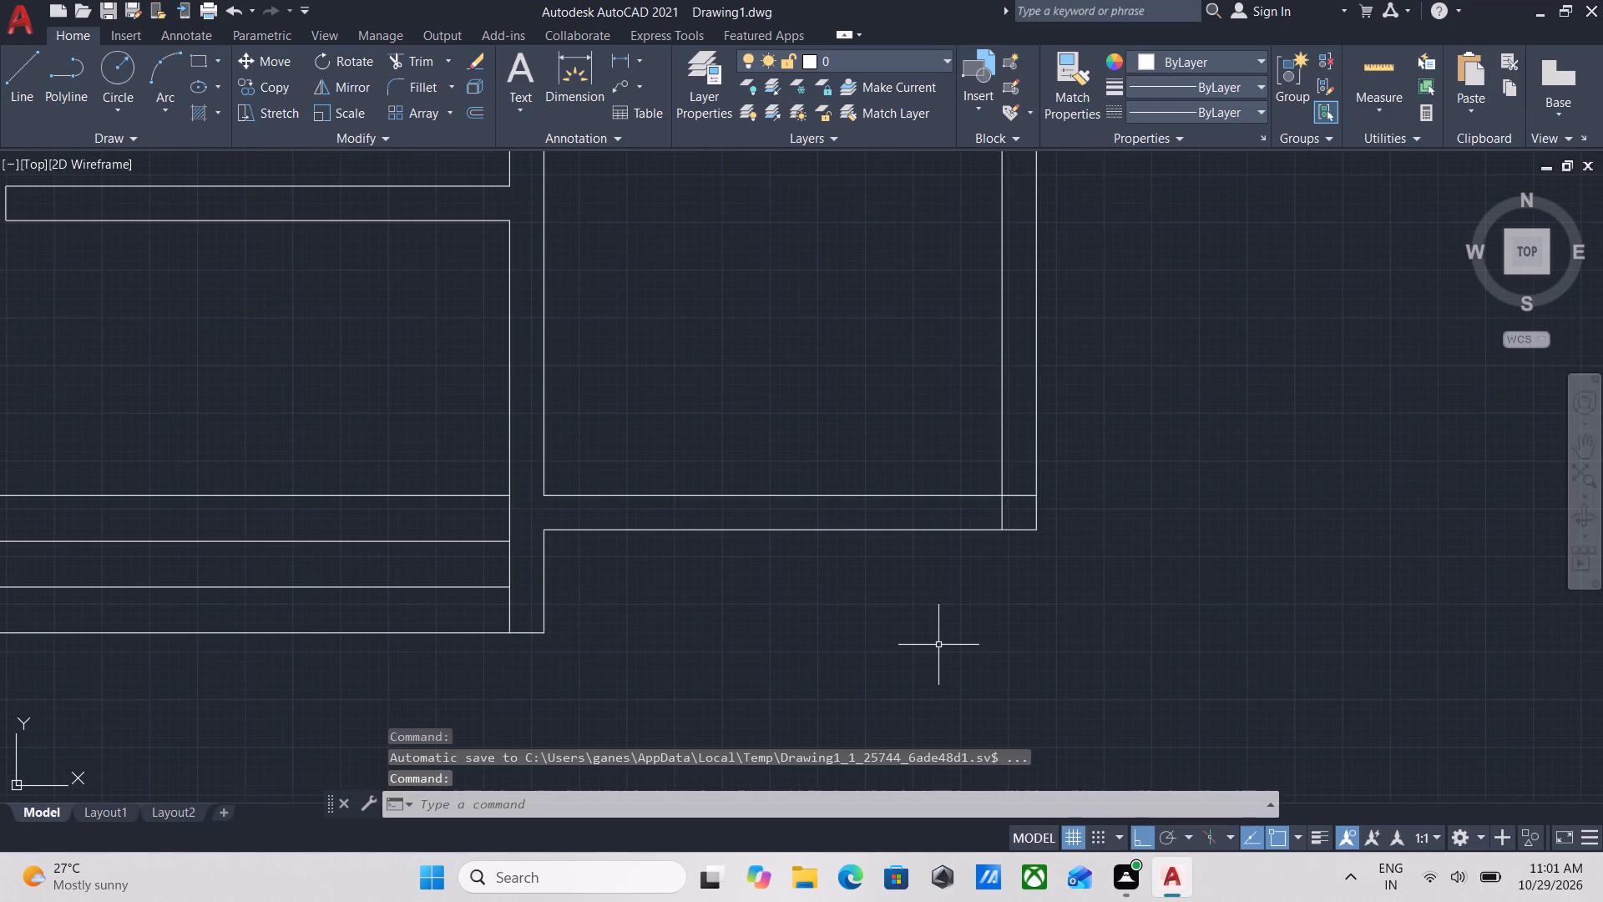
{"action": "scroll", "coordinate": [1016, 512], "scroll_direction": "up", "scroll_amount": 1}
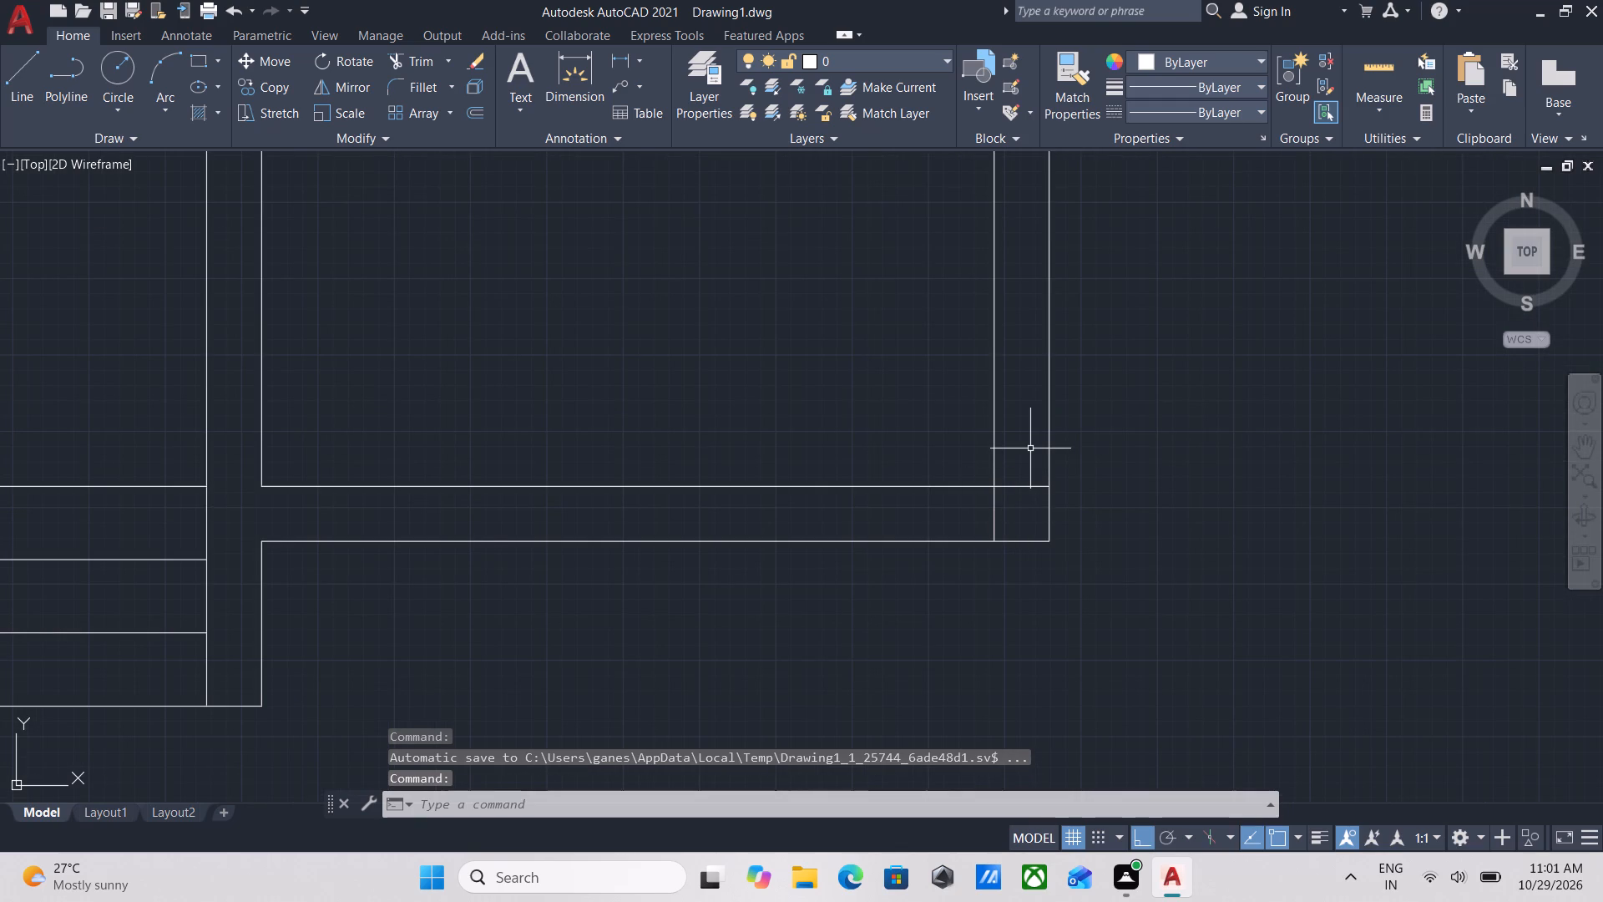
{"action": "type", "text": "tr"}
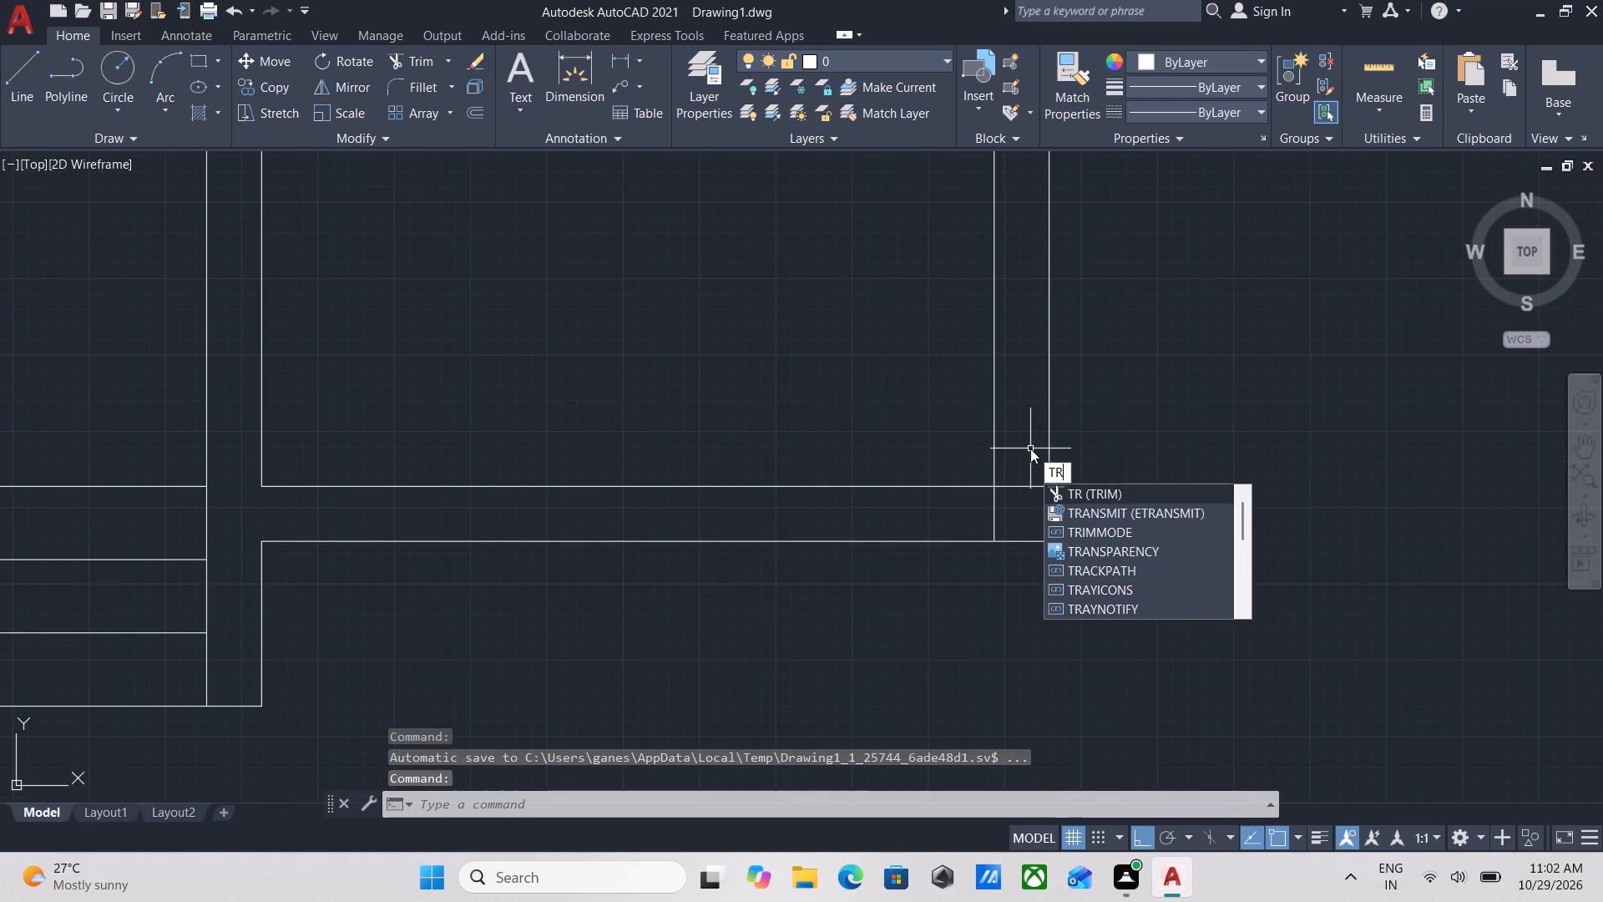
{"action": "key", "text": "Return"}
{"action": "left_click", "coordinate": [1030, 448]}
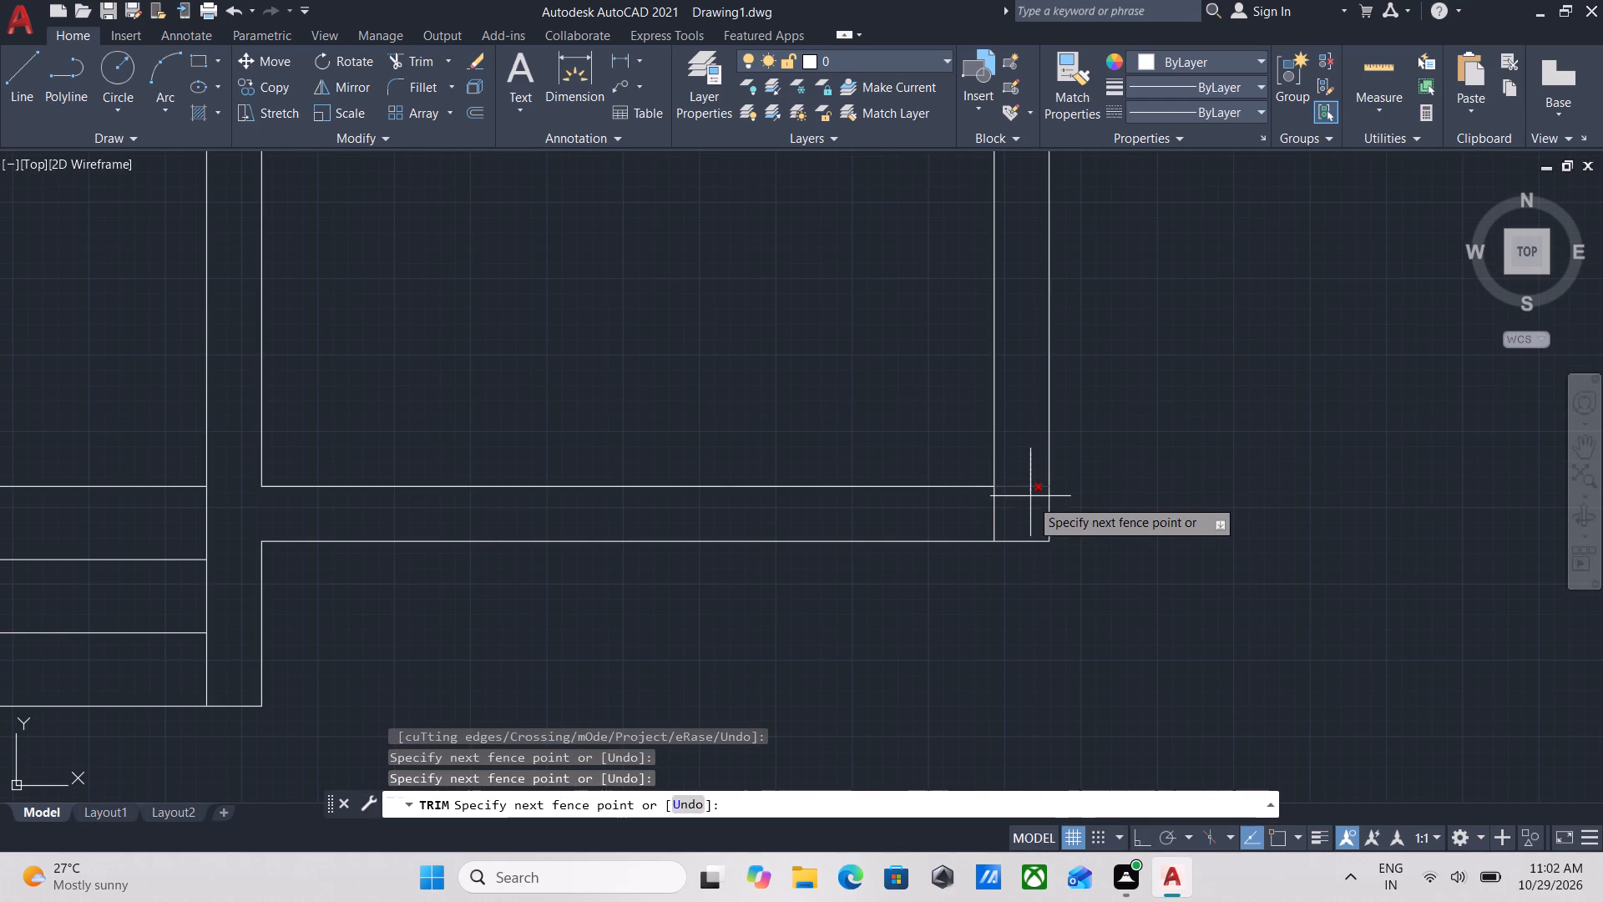
{"action": "left_click", "coordinate": [1030, 510]}
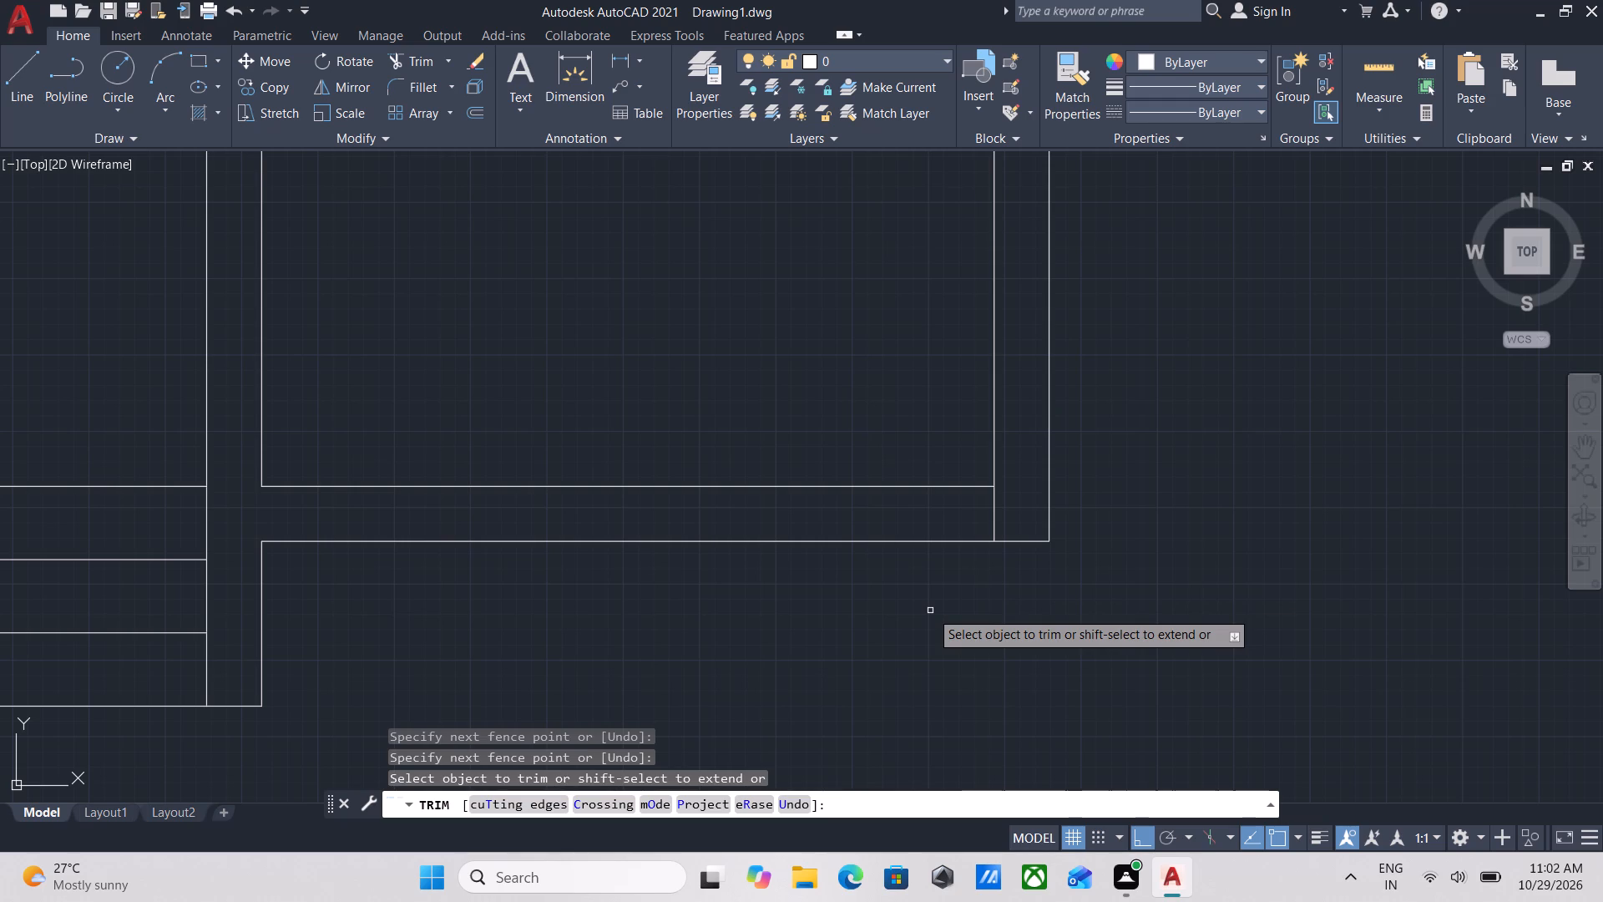
{"action": "key", "text": "Escape"}
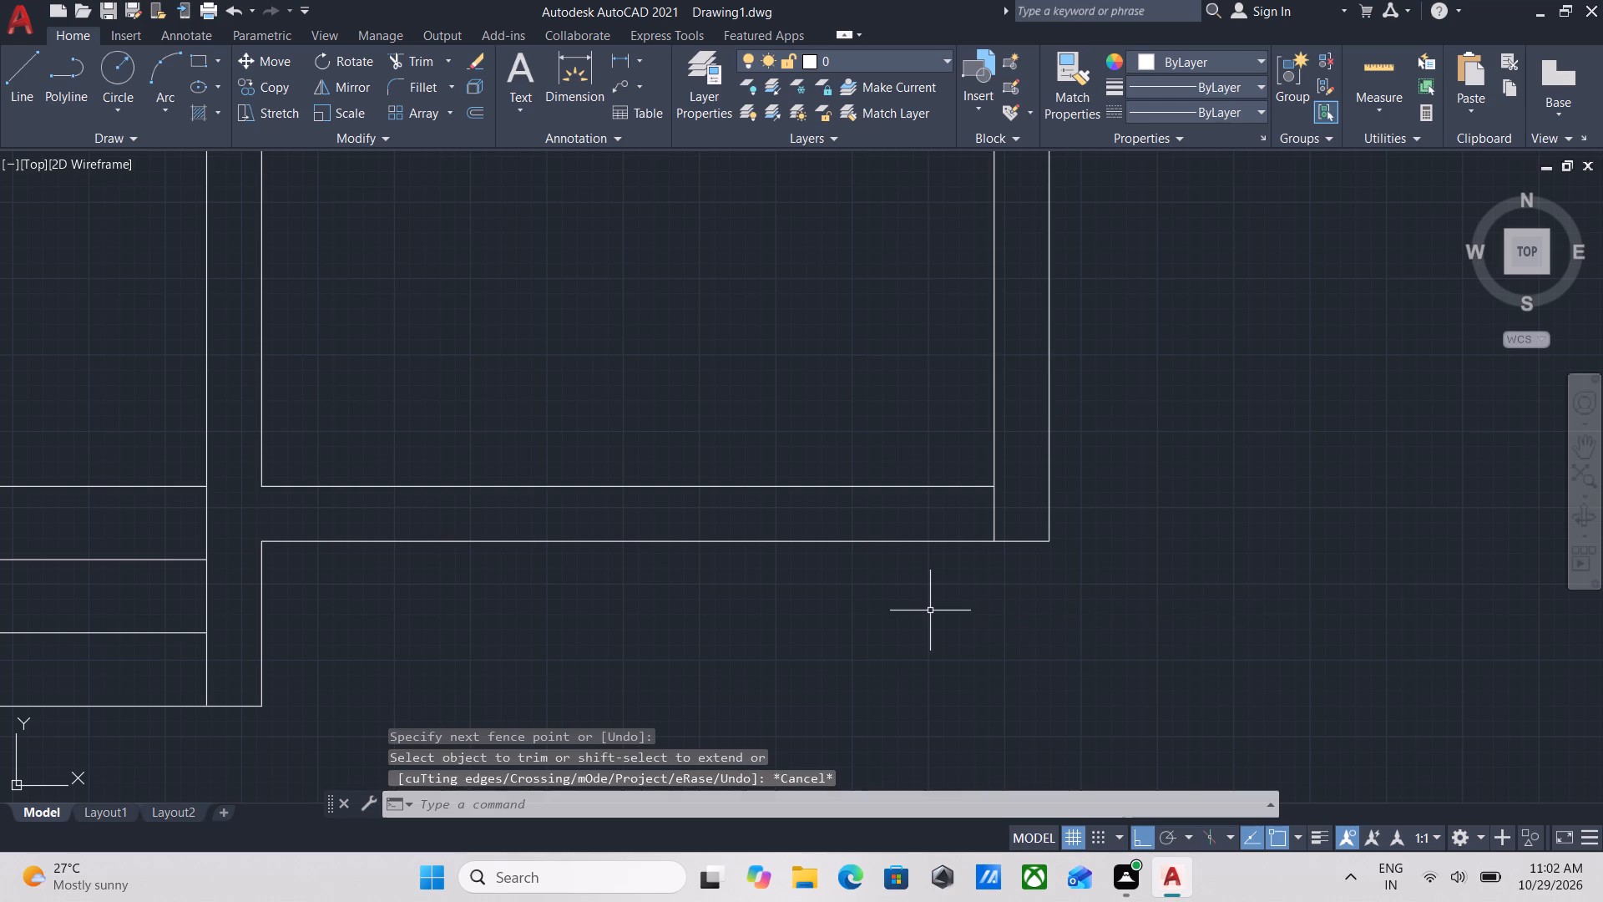
Extend the east face of the southeast room's west wall southward across the south wall's thickness.
{"action": "scroll", "coordinate": [434, 558], "scroll_direction": "down", "scroll_amount": 2}
{"action": "middle_click_drag", "start_coordinate": [435, 558], "coordinate": [594, 615]}
{"action": "type", "text": "ex"}
{"action": "key", "text": "Return"}
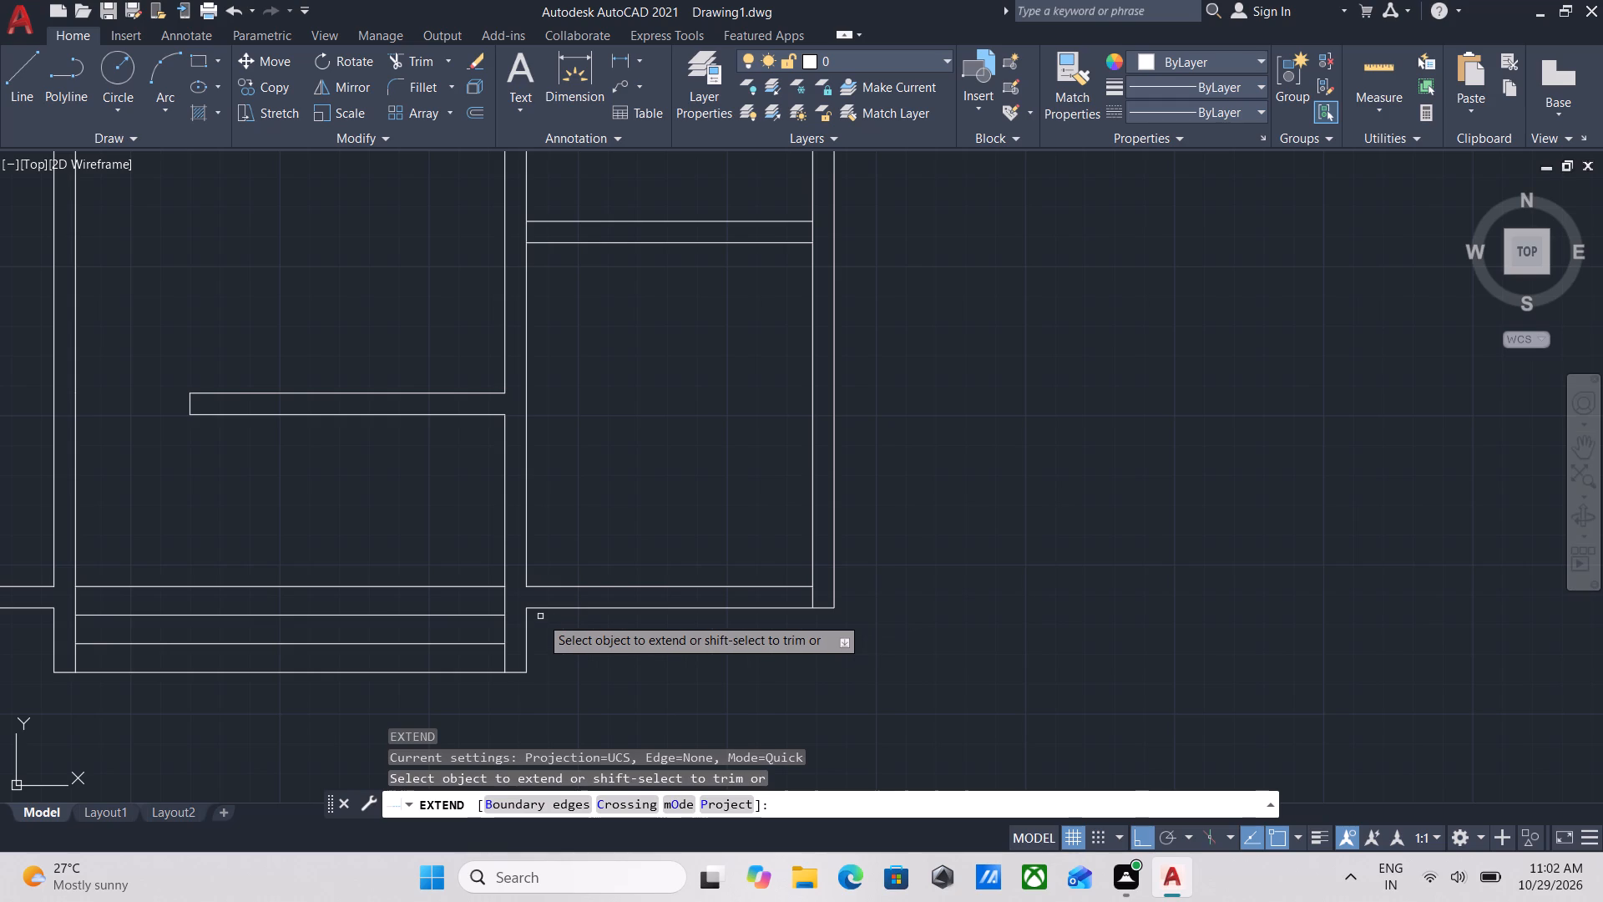
{"action": "scroll", "coordinate": [512, 555], "scroll_direction": "up", "scroll_amount": 3}
{"action": "scroll", "coordinate": [566, 583], "scroll_direction": "down", "scroll_amount": 1}
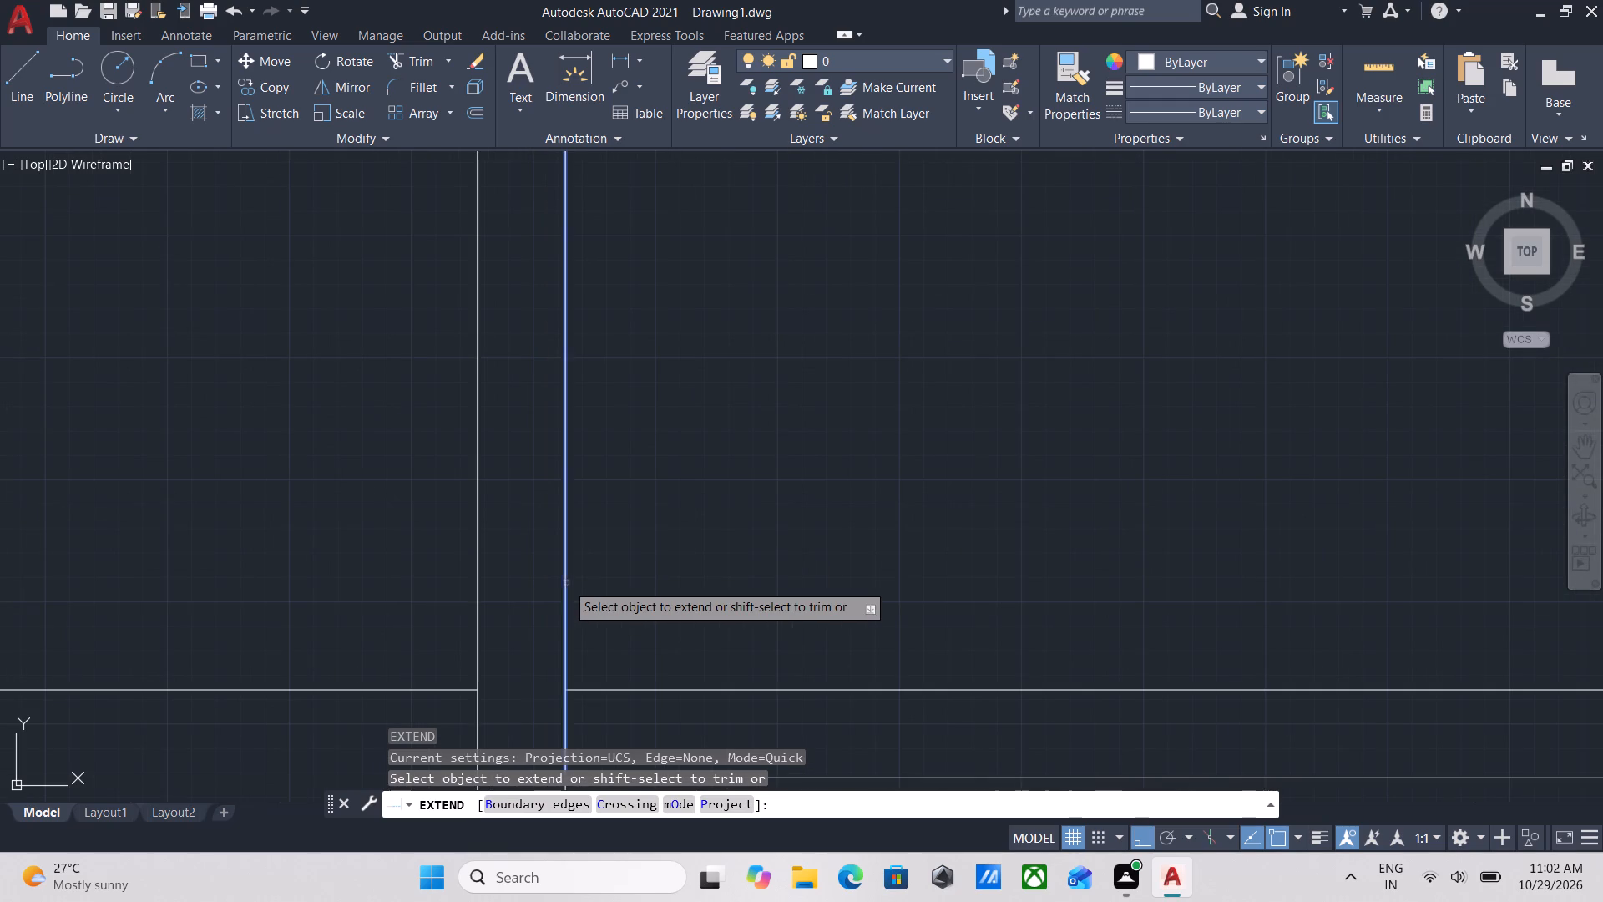
{"action": "left_click", "coordinate": [566, 583]}
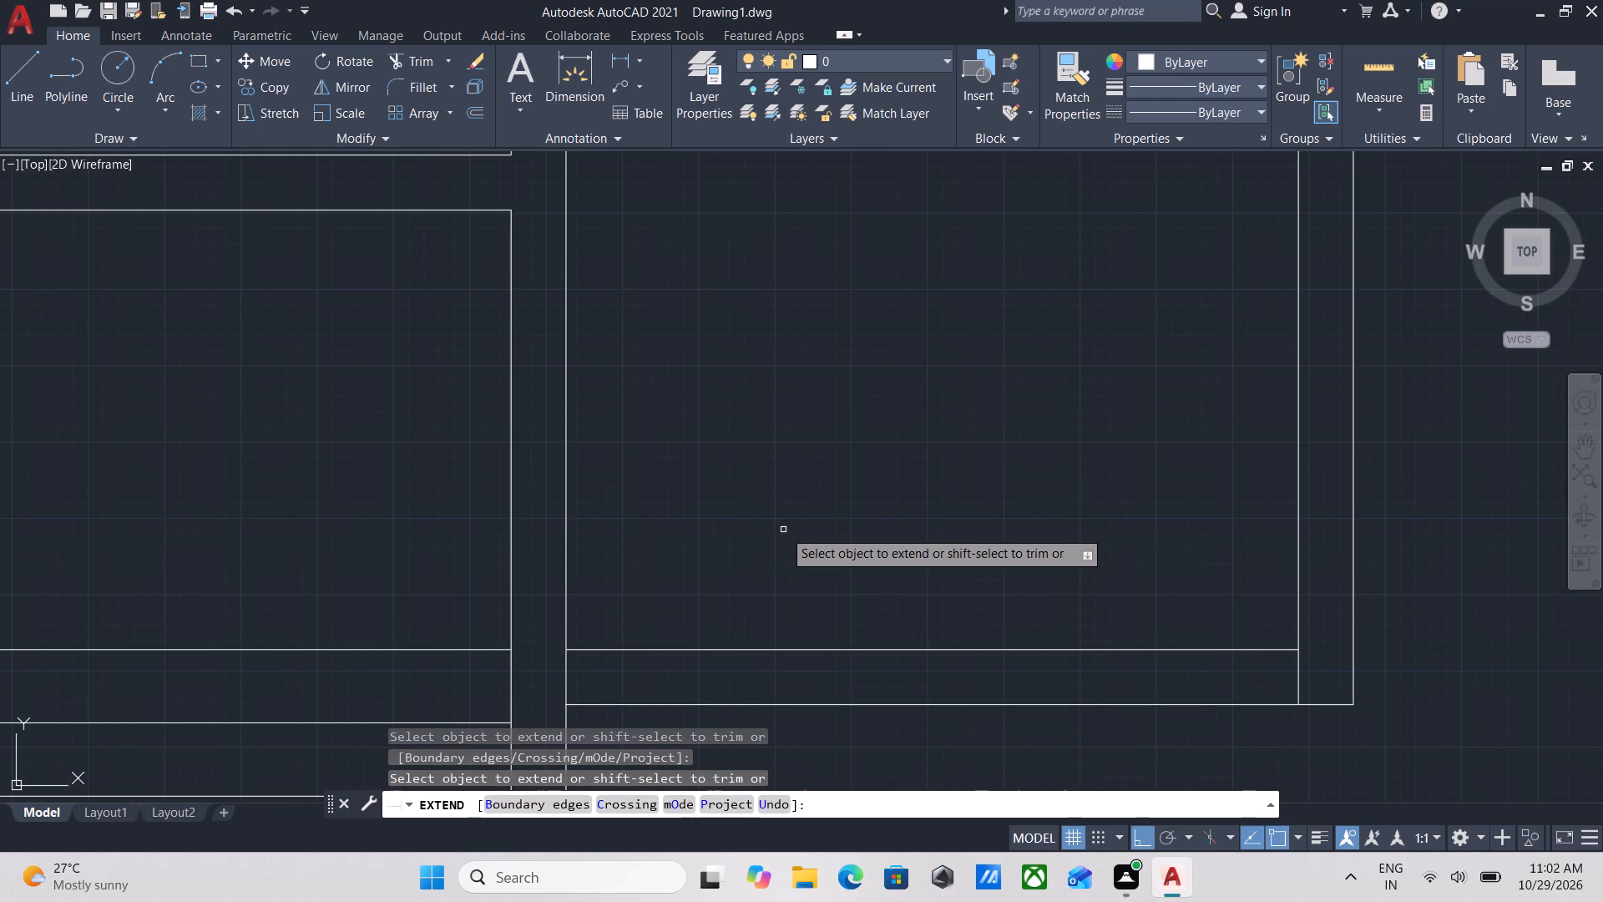
{"action": "key", "text": "Escape"}
Trim away the south wall's inner face line along the southeast room, between its west and east walls.
{"action": "scroll", "coordinate": [842, 547], "scroll_direction": "down", "scroll_amount": 2}
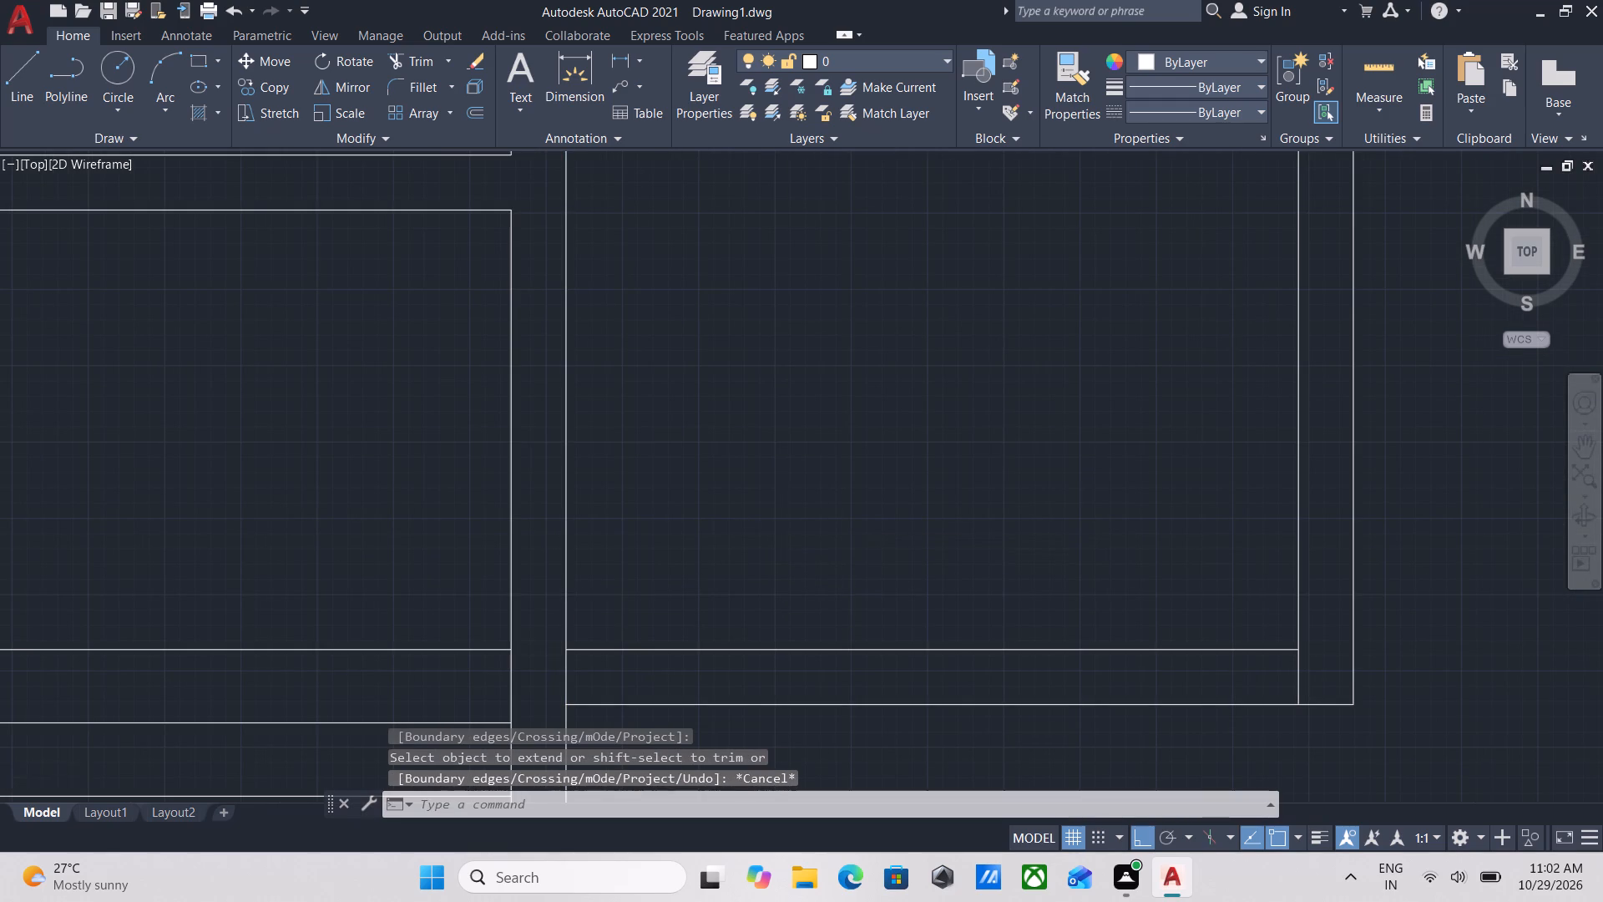
{"action": "middle_click", "coordinate": [842, 547]}
{"action": "scroll", "coordinate": [853, 588], "scroll_direction": "up", "scroll_amount": 2}
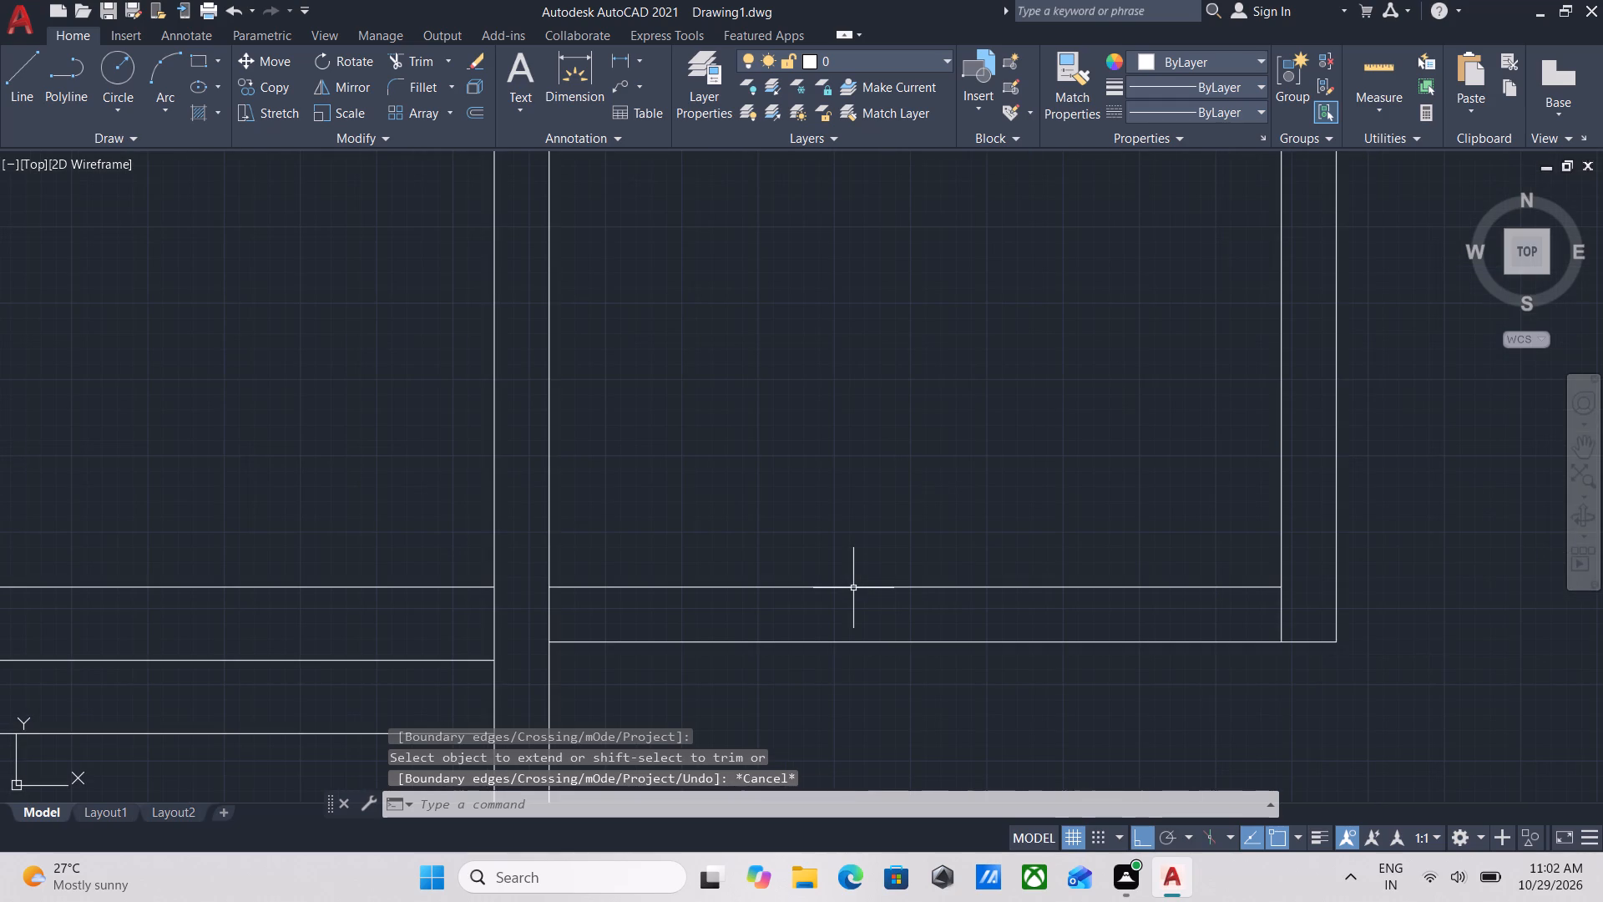
{"action": "type", "text": "tr"}
{"action": "key", "text": "Return"}
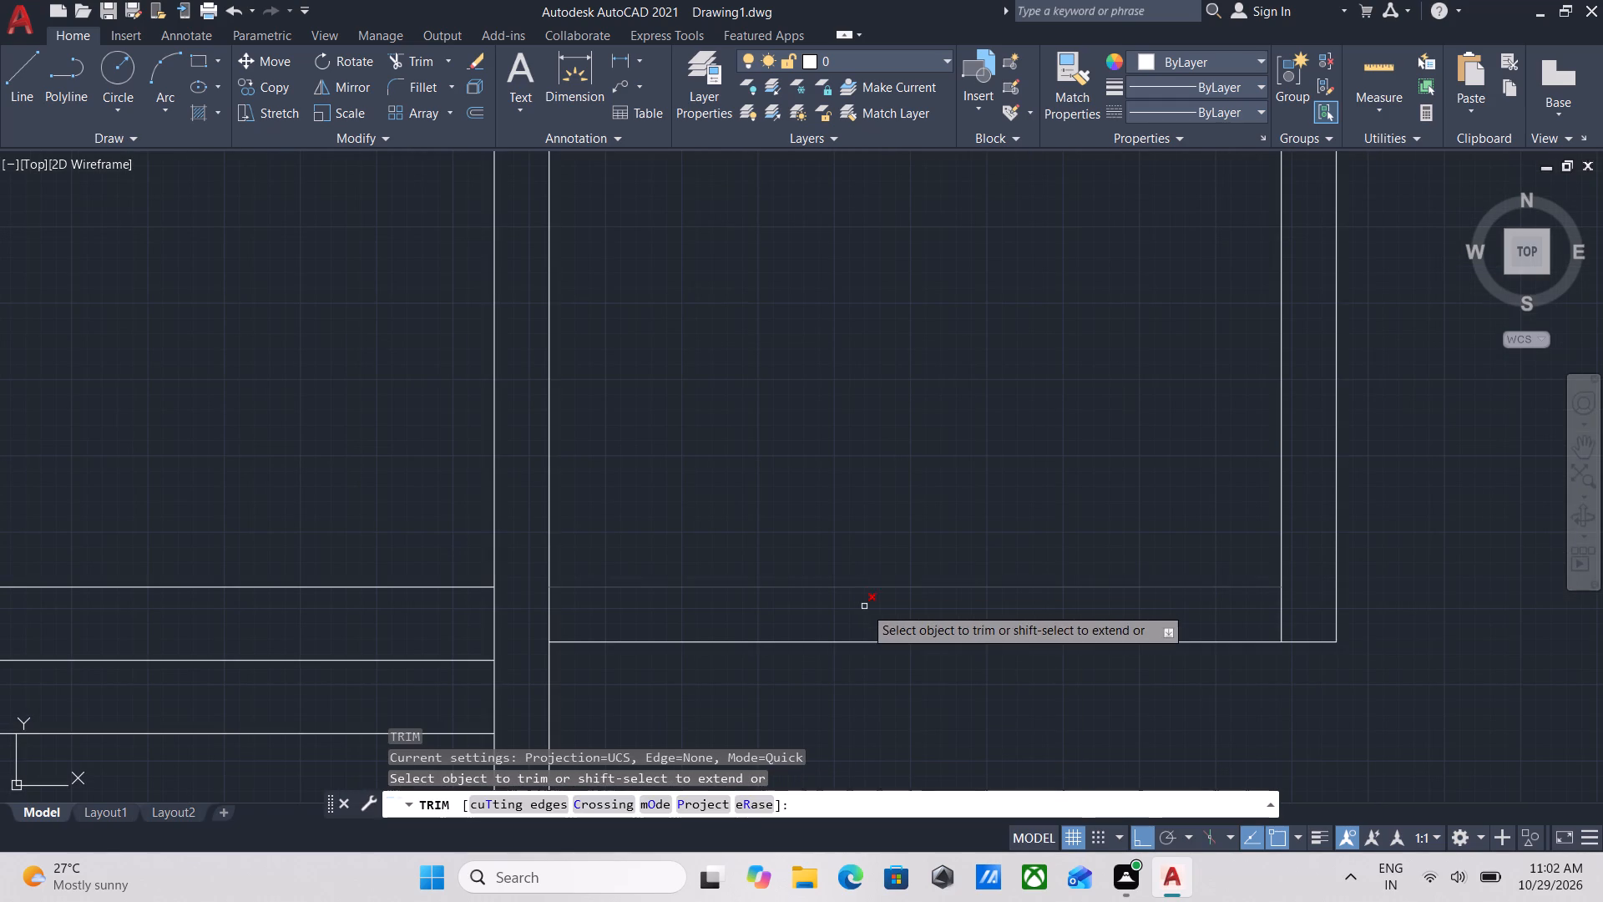
{"action": "left_click", "coordinate": [862, 606]}
{"action": "left_click", "coordinate": [853, 537]}
{"action": "scroll", "coordinate": [903, 499], "scroll_direction": "down", "scroll_amount": 3}
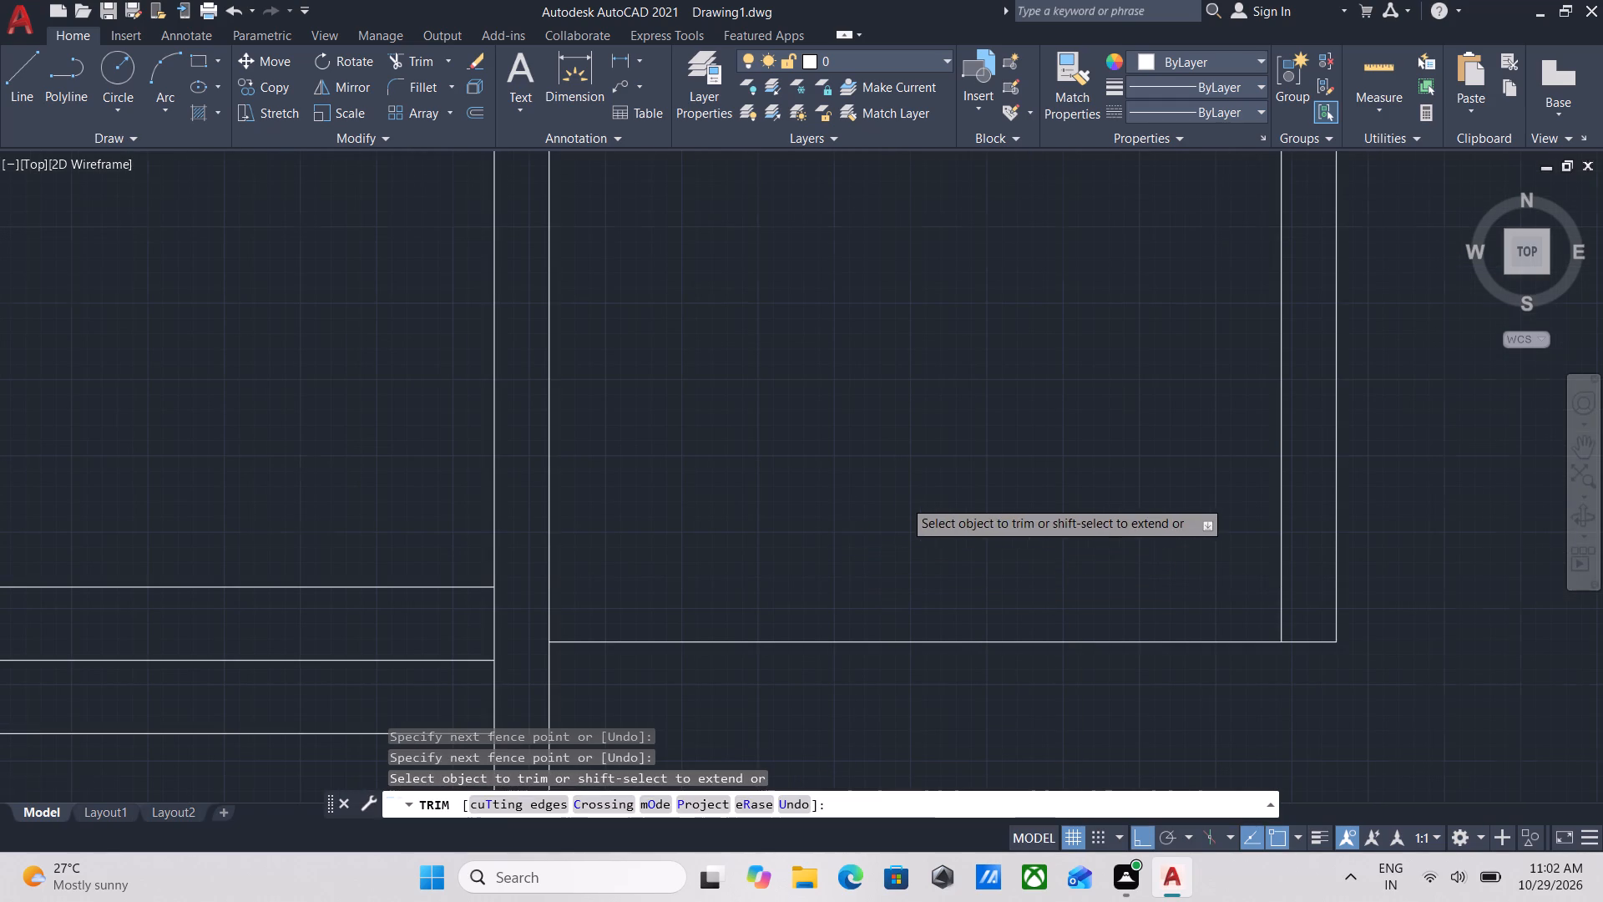
{"action": "middle_click_drag", "start_coordinate": [903, 499], "coordinate": [931, 563]}
{"action": "key", "text": "Escape"}
Trim the adjoining wall faces between the two lines of the partition north of the southeast room, at both partition ends.
{"action": "scroll", "coordinate": [949, 509], "scroll_direction": "down", "scroll_amount": 2}
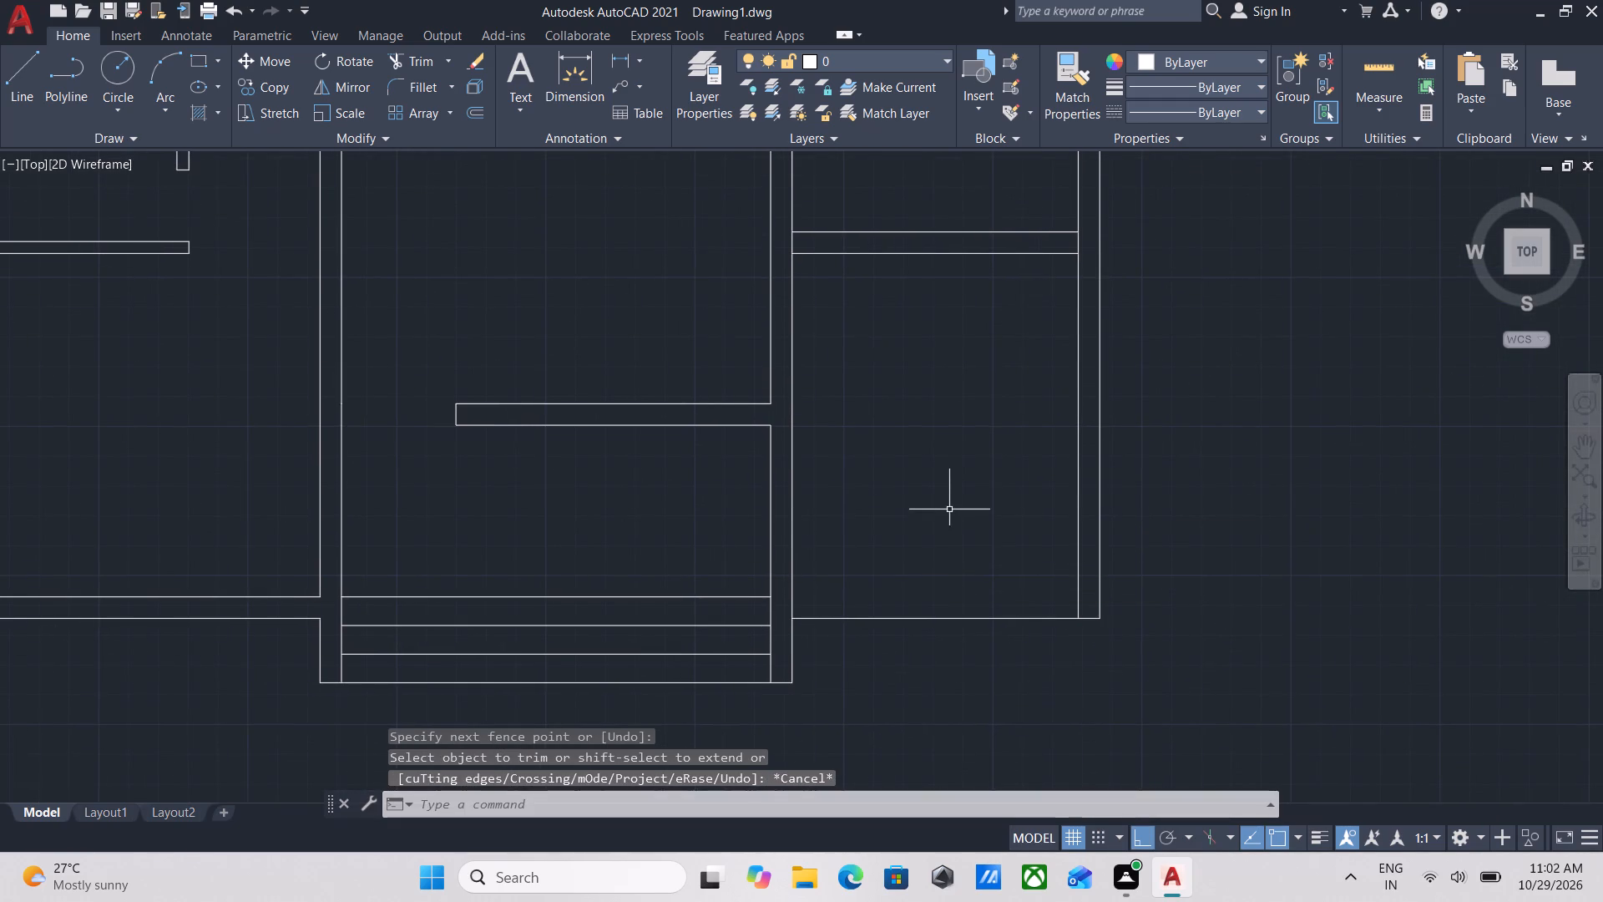
{"action": "middle_click_drag", "start_coordinate": [946, 514], "coordinate": [954, 535]}
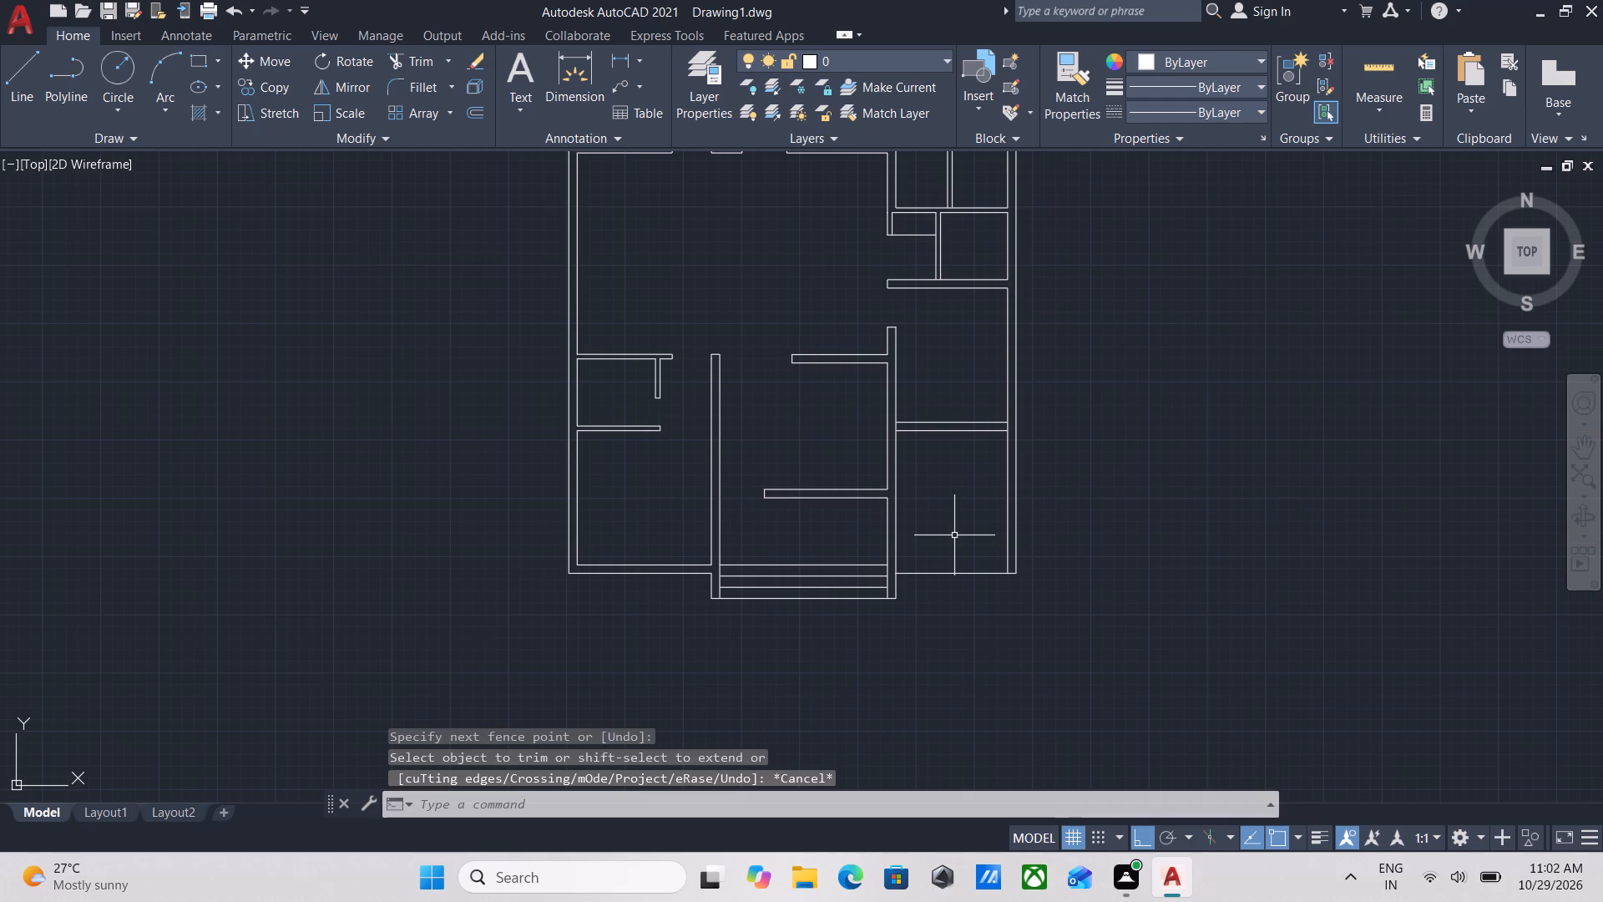
{"action": "scroll", "coordinate": [1034, 447], "scroll_direction": "up", "scroll_amount": 3}
{"action": "middle_click_drag", "start_coordinate": [1034, 447], "coordinate": [1041, 482]}
{"action": "type", "text": "tr"}
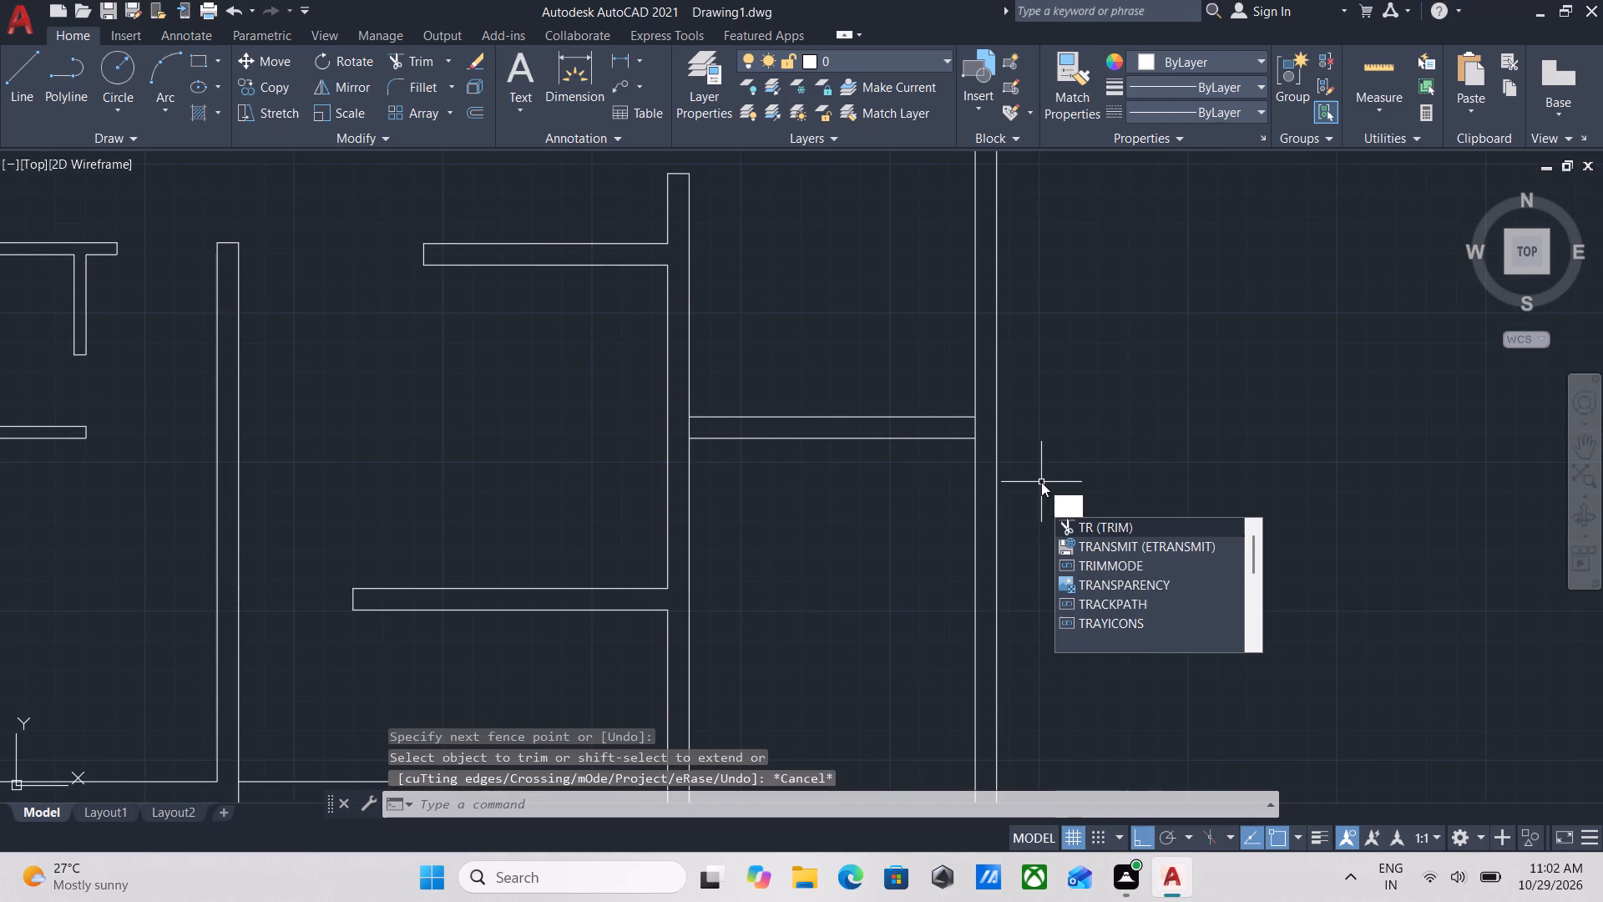
{"action": "key", "text": "Return"}
{"action": "scroll", "coordinate": [997, 464], "scroll_direction": "up", "scroll_amount": 4}
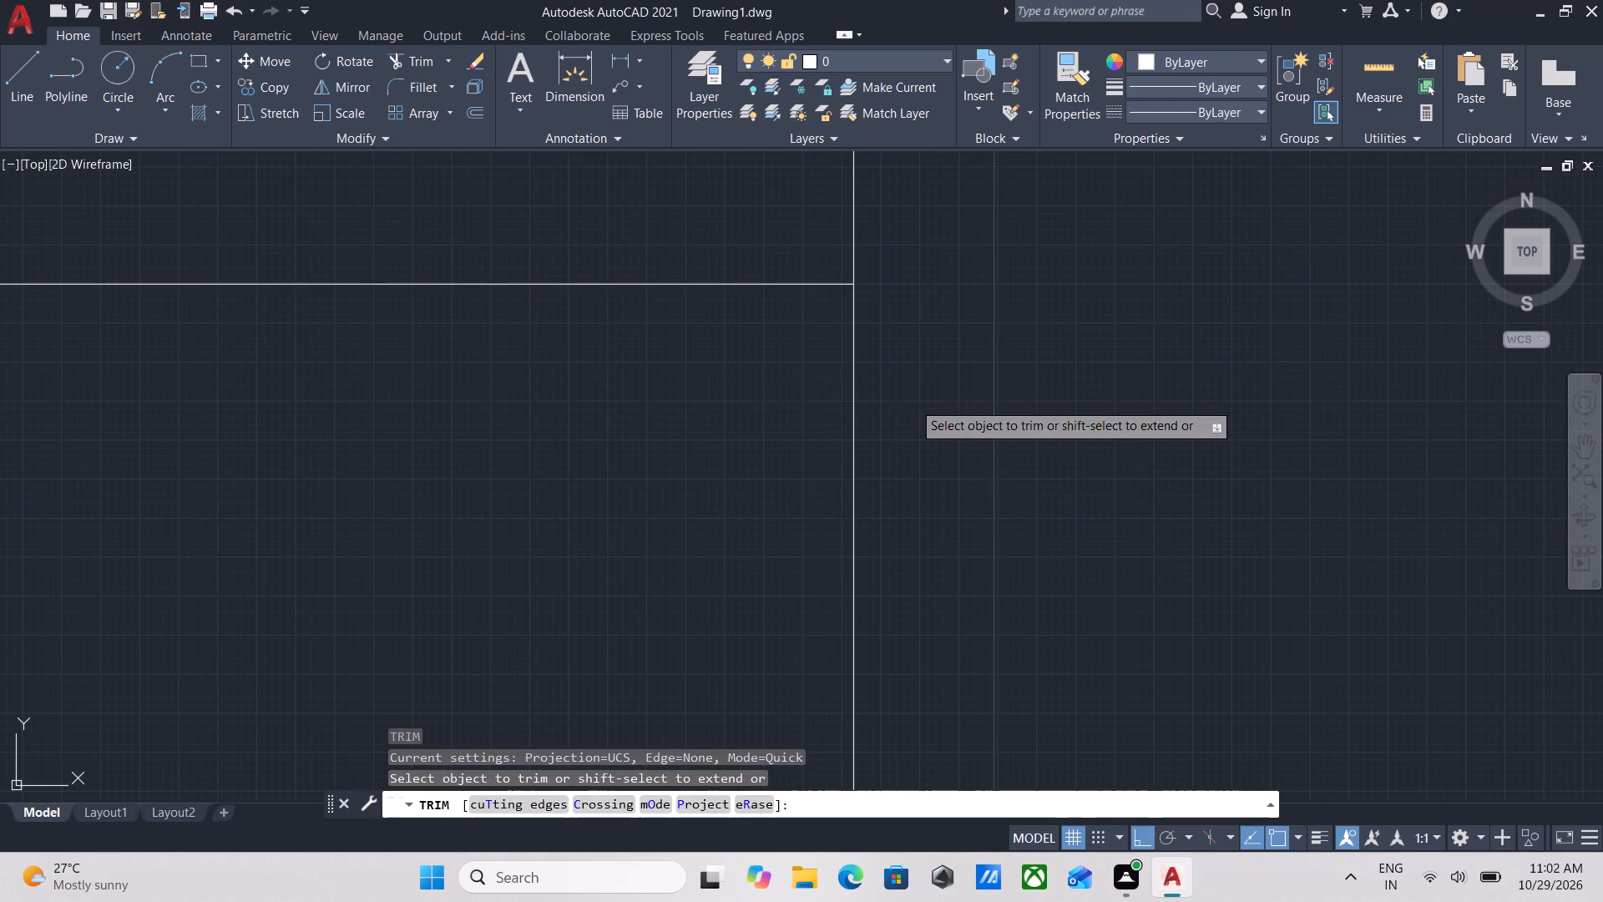
{"action": "scroll", "coordinate": [875, 249], "scroll_direction": "down", "scroll_amount": 2}
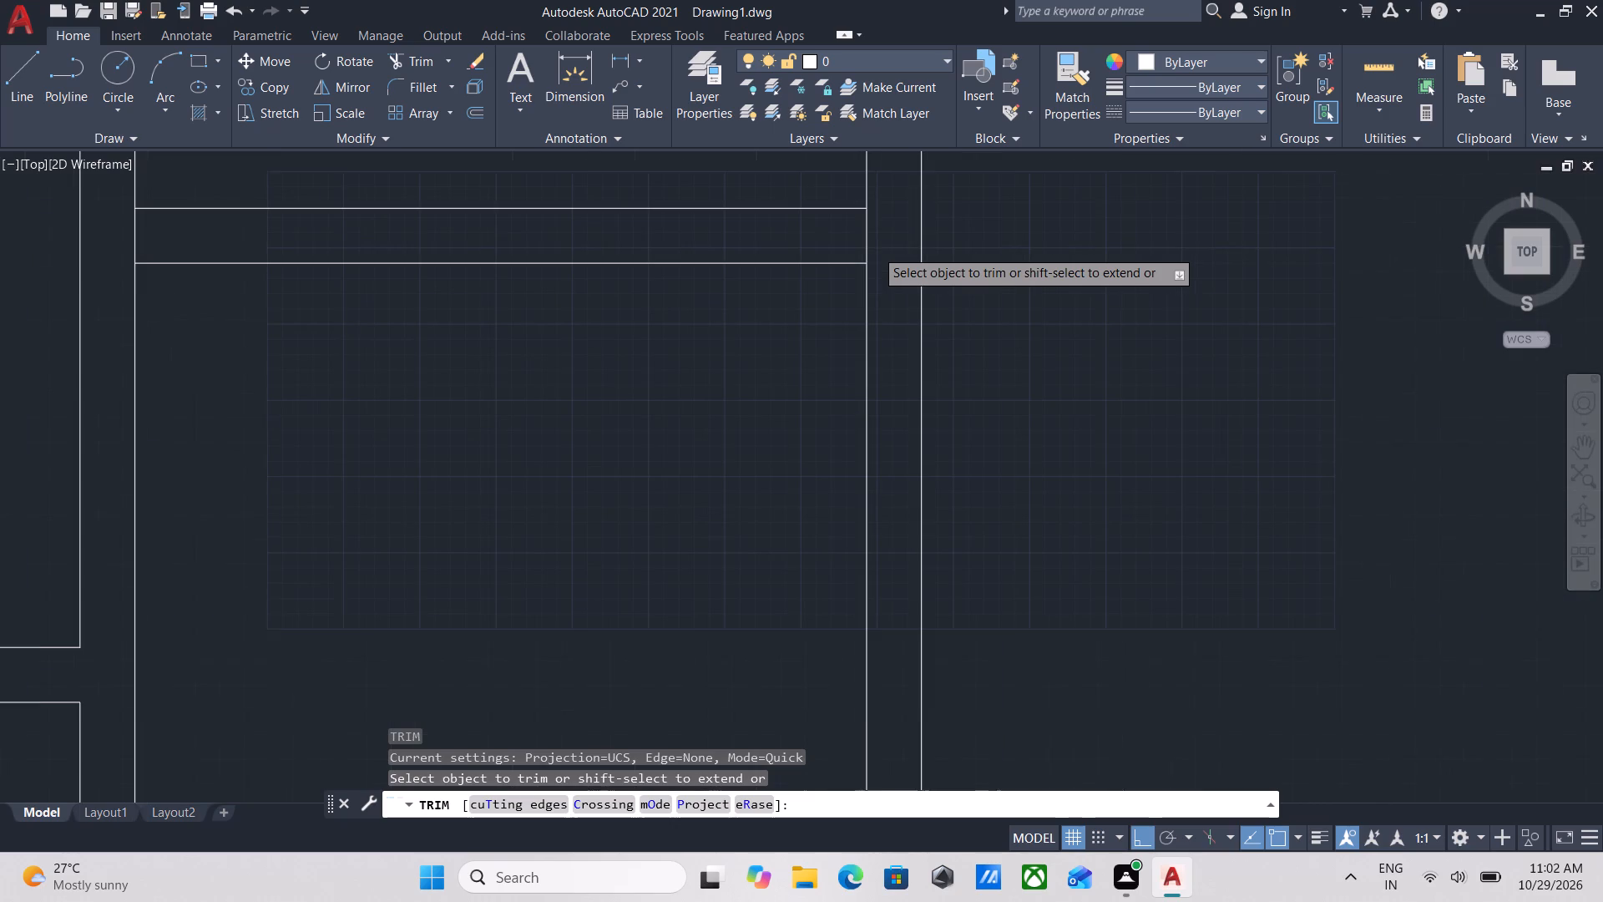
{"action": "left_click", "coordinate": [882, 243]}
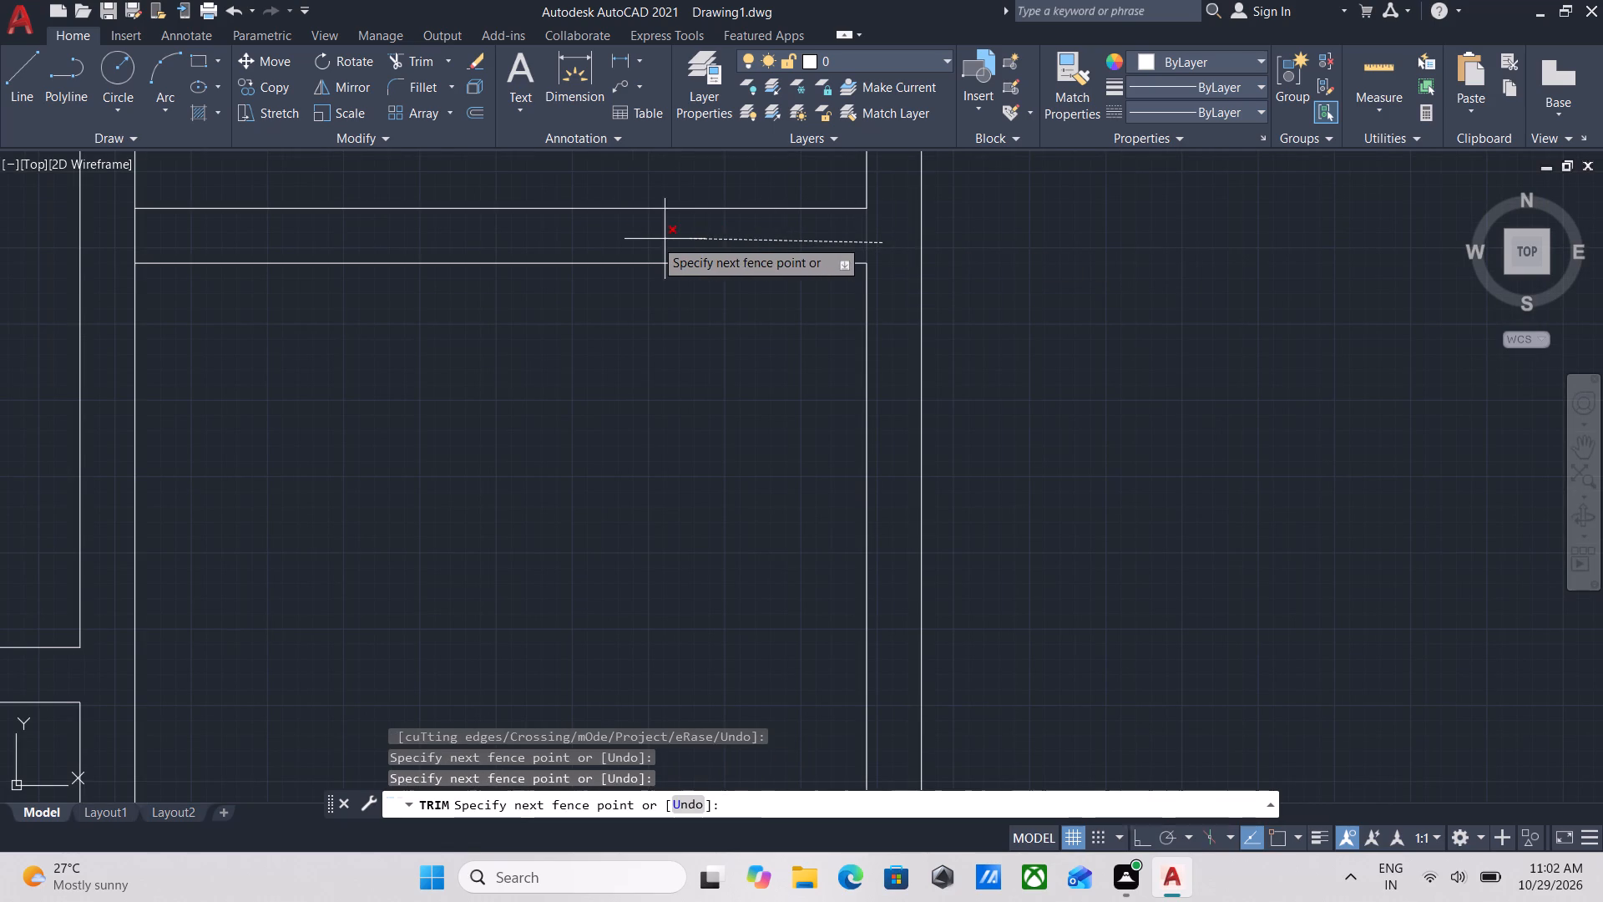
{"action": "middle_click_drag", "start_coordinate": [272, 235], "coordinate": [279, 239]}
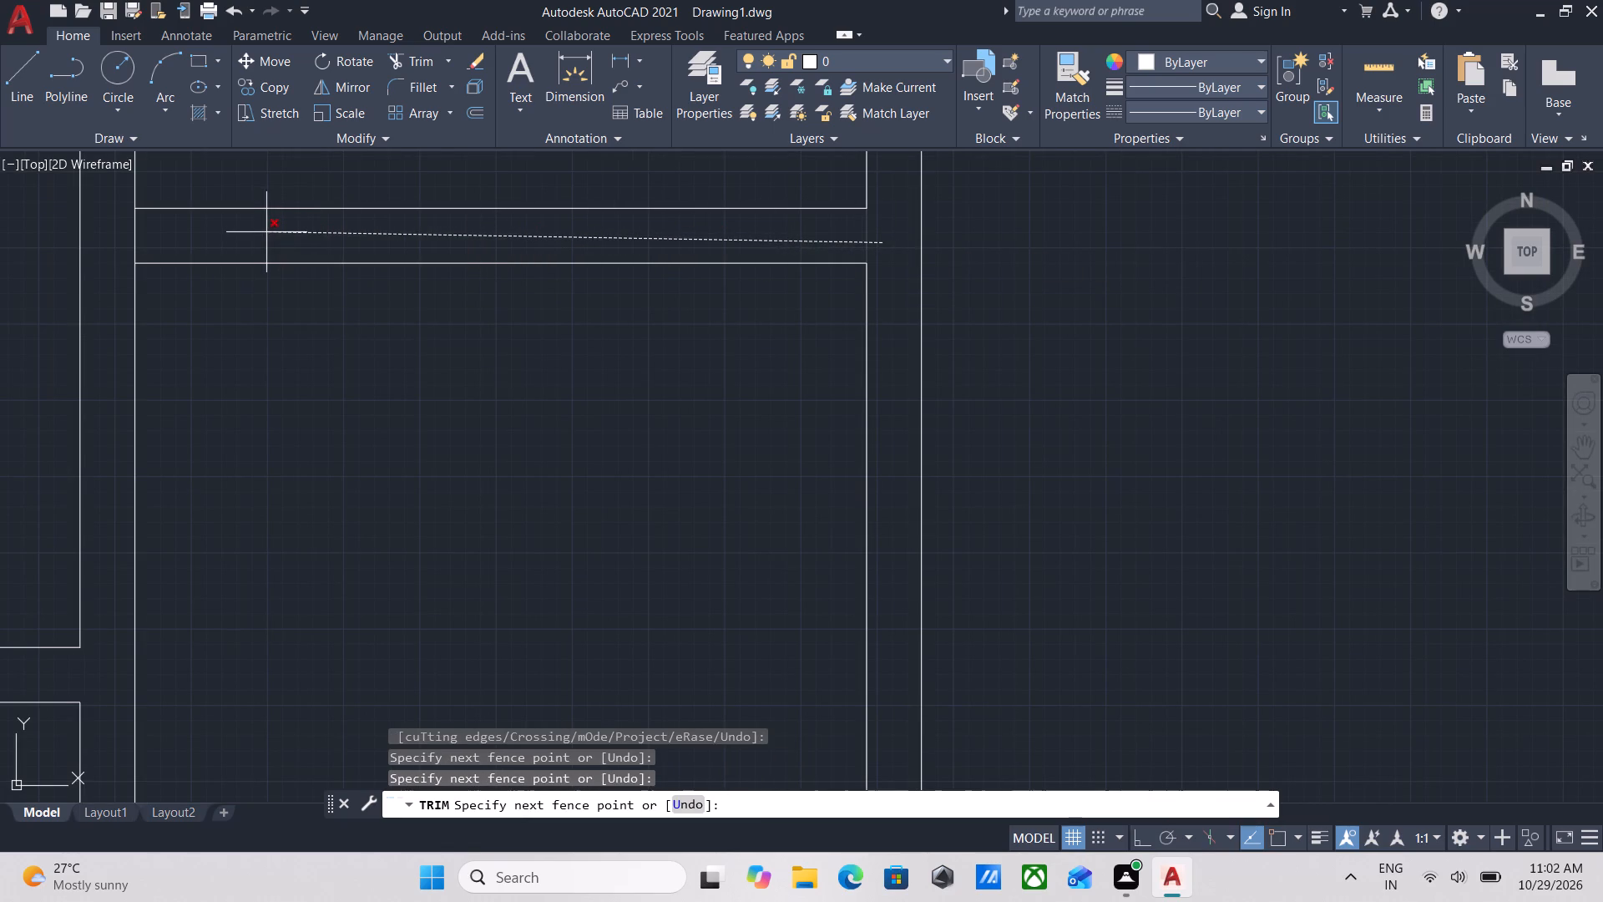
{"action": "middle_click_drag", "start_coordinate": [279, 239], "coordinate": [627, 271]}
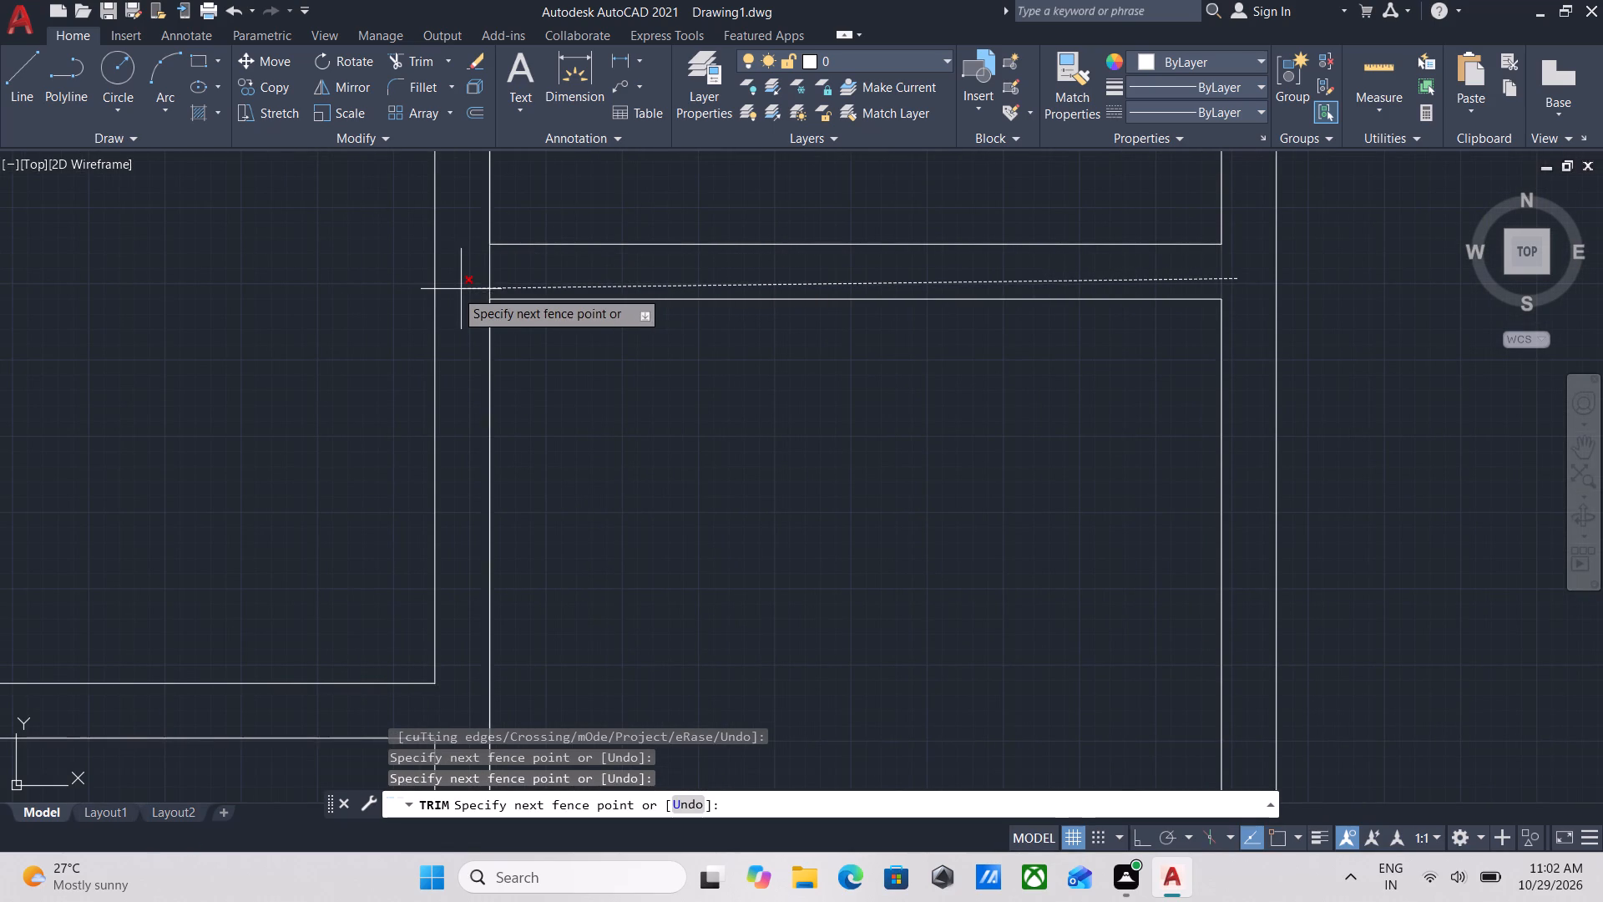
{"action": "left_click", "coordinate": [456, 283]}
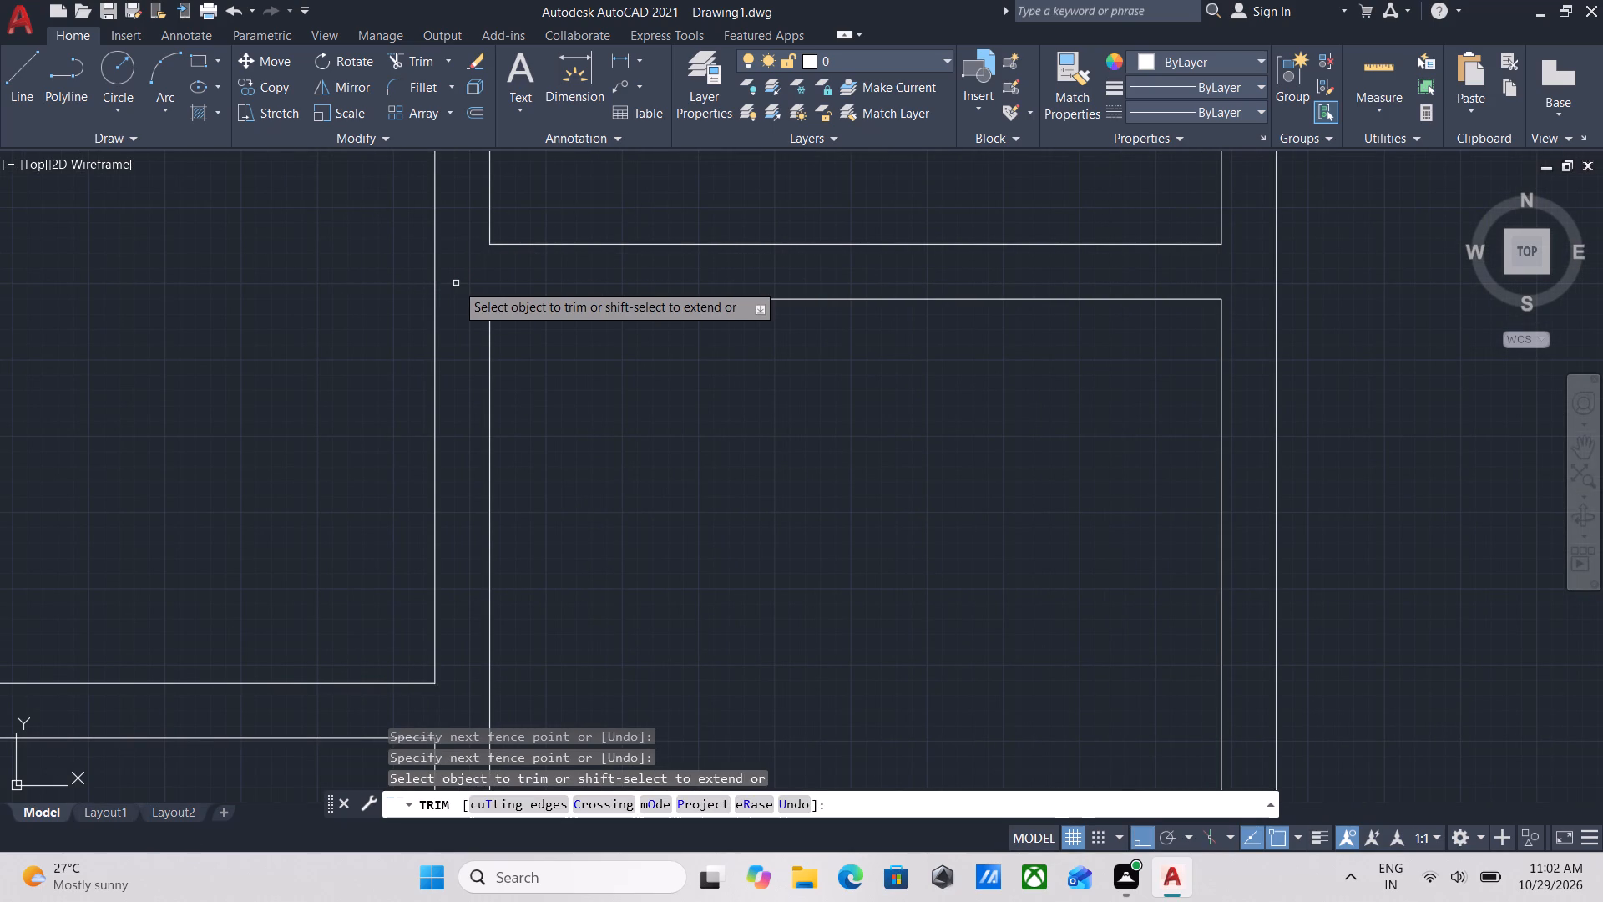
{"action": "key", "text": "Escape"}
Extend the south face line of the partition north of the southeast room eastward to the east wall's outer face.
{"action": "scroll", "coordinate": [601, 329], "scroll_direction": "down", "scroll_amount": 2}
{"action": "scroll", "coordinate": [691, 435], "scroll_direction": "down", "scroll_amount": 2}
{"action": "middle_click_drag", "start_coordinate": [714, 472], "coordinate": [716, 475]}
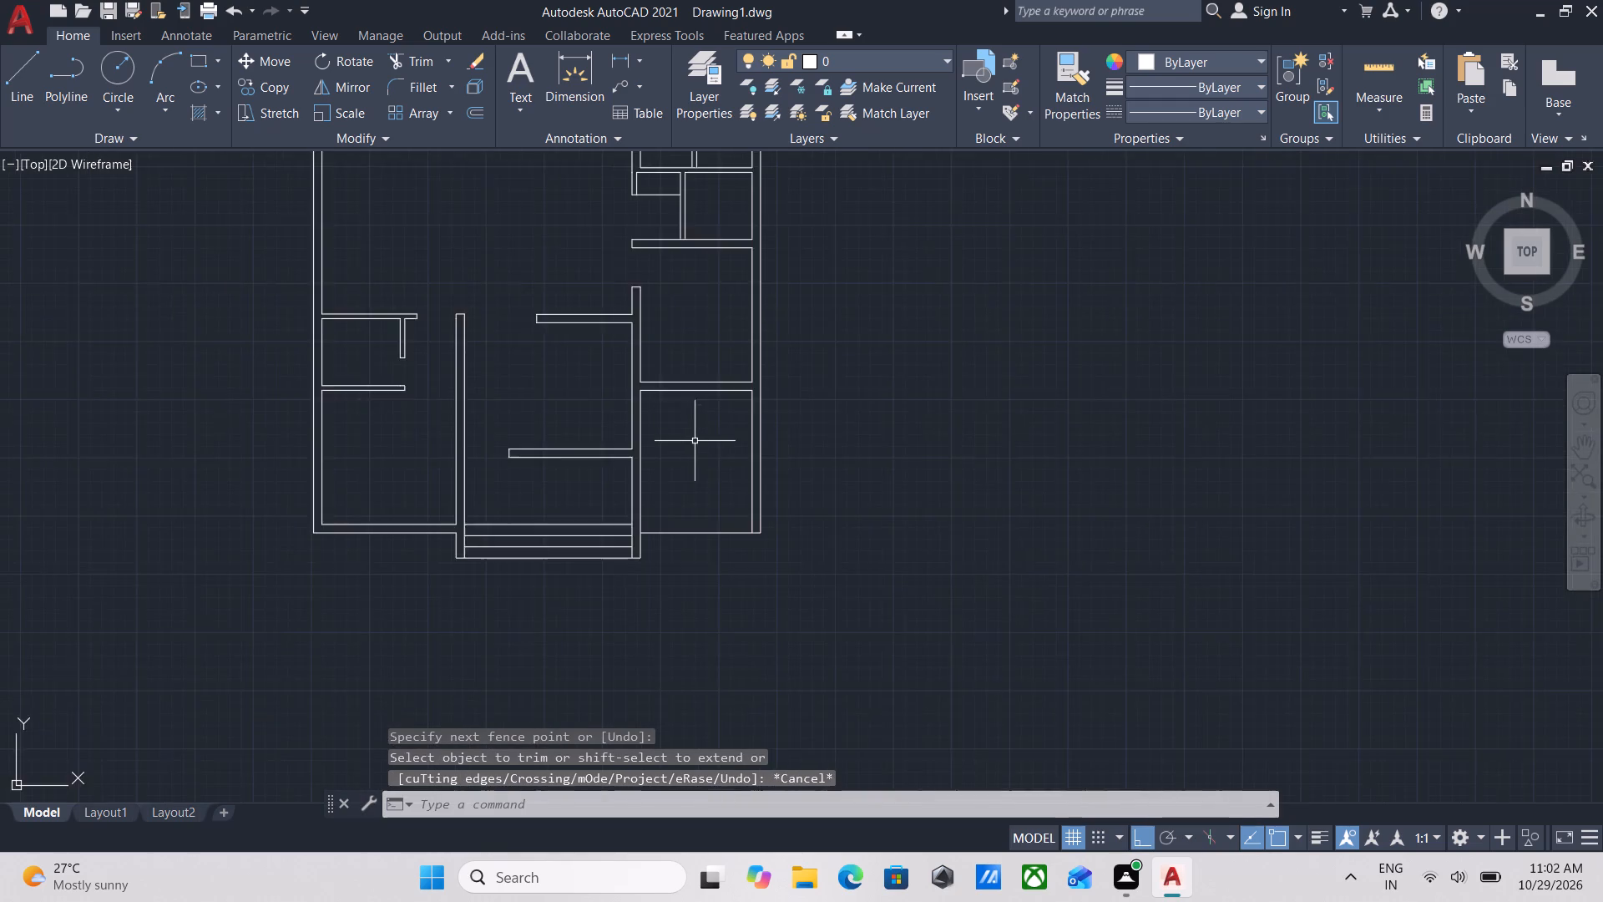
{"action": "middle_click_drag", "start_coordinate": [716, 475], "coordinate": [738, 522]}
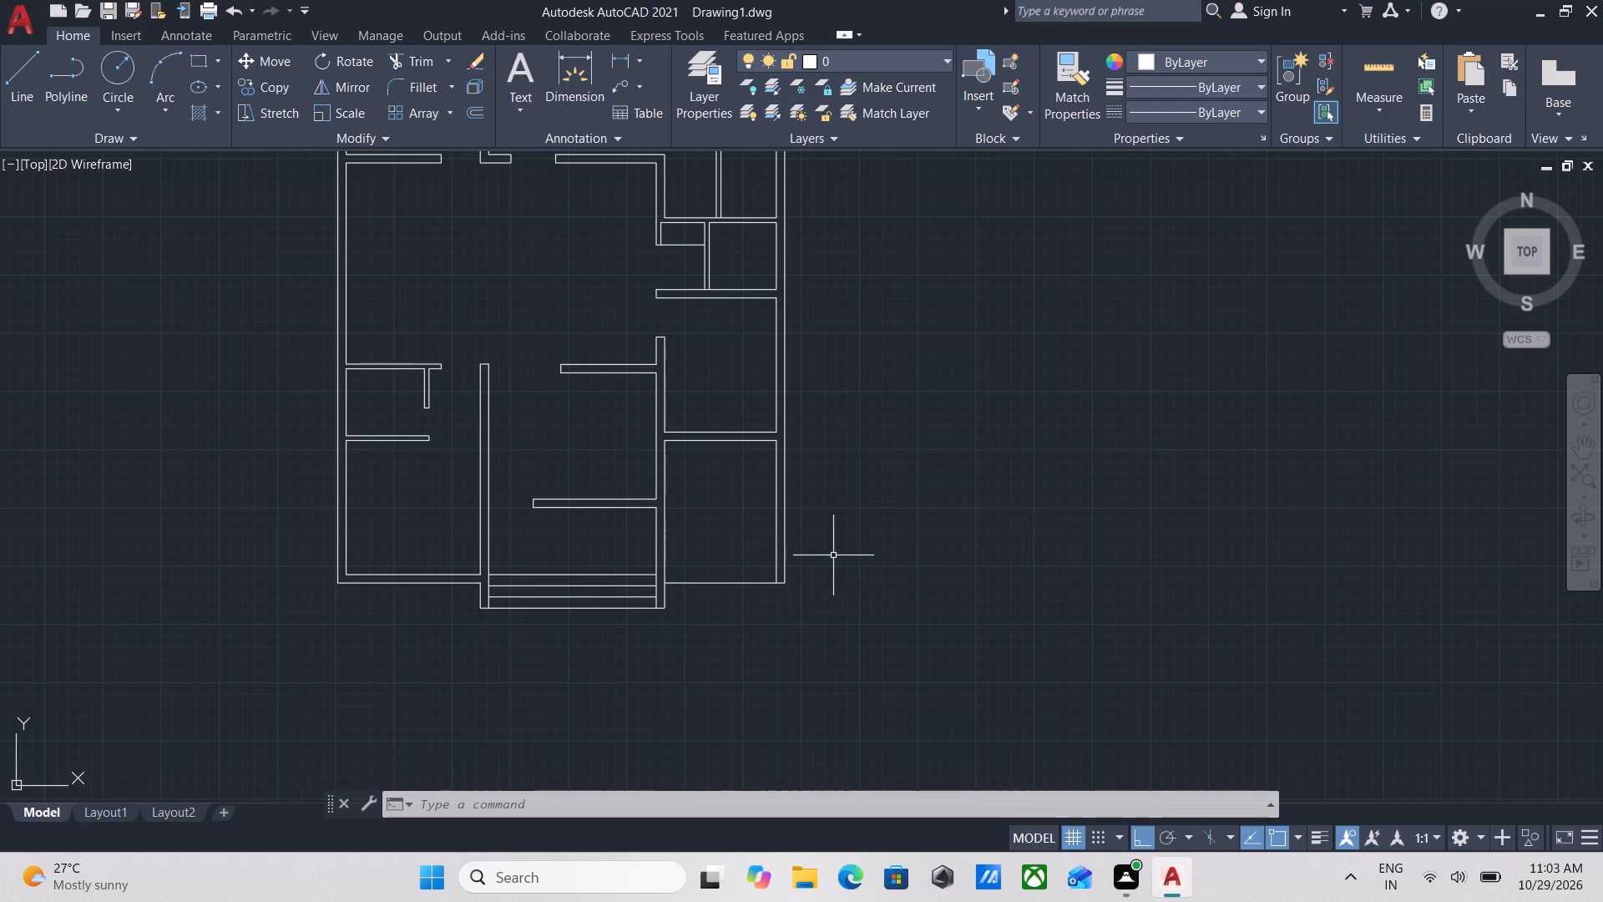
{"action": "scroll", "coordinate": [843, 552], "scroll_direction": "up", "scroll_amount": 2}
{"action": "scroll", "coordinate": [744, 433], "scroll_direction": "down", "scroll_amount": 1}
{"action": "middle_click_drag", "start_coordinate": [744, 461], "coordinate": [744, 550]}
{"action": "scroll", "coordinate": [680, 538], "scroll_direction": "up", "scroll_amount": 2}
{"action": "scroll", "coordinate": [614, 475], "scroll_direction": "up", "scroll_amount": 2}
{"action": "scroll", "coordinate": [635, 433], "scroll_direction": "down", "scroll_amount": 1}
{"action": "middle_click_drag", "start_coordinate": [635, 465], "coordinate": [640, 693]}
{"action": "middle_click_drag", "start_coordinate": [694, 452], "coordinate": [704, 490]}
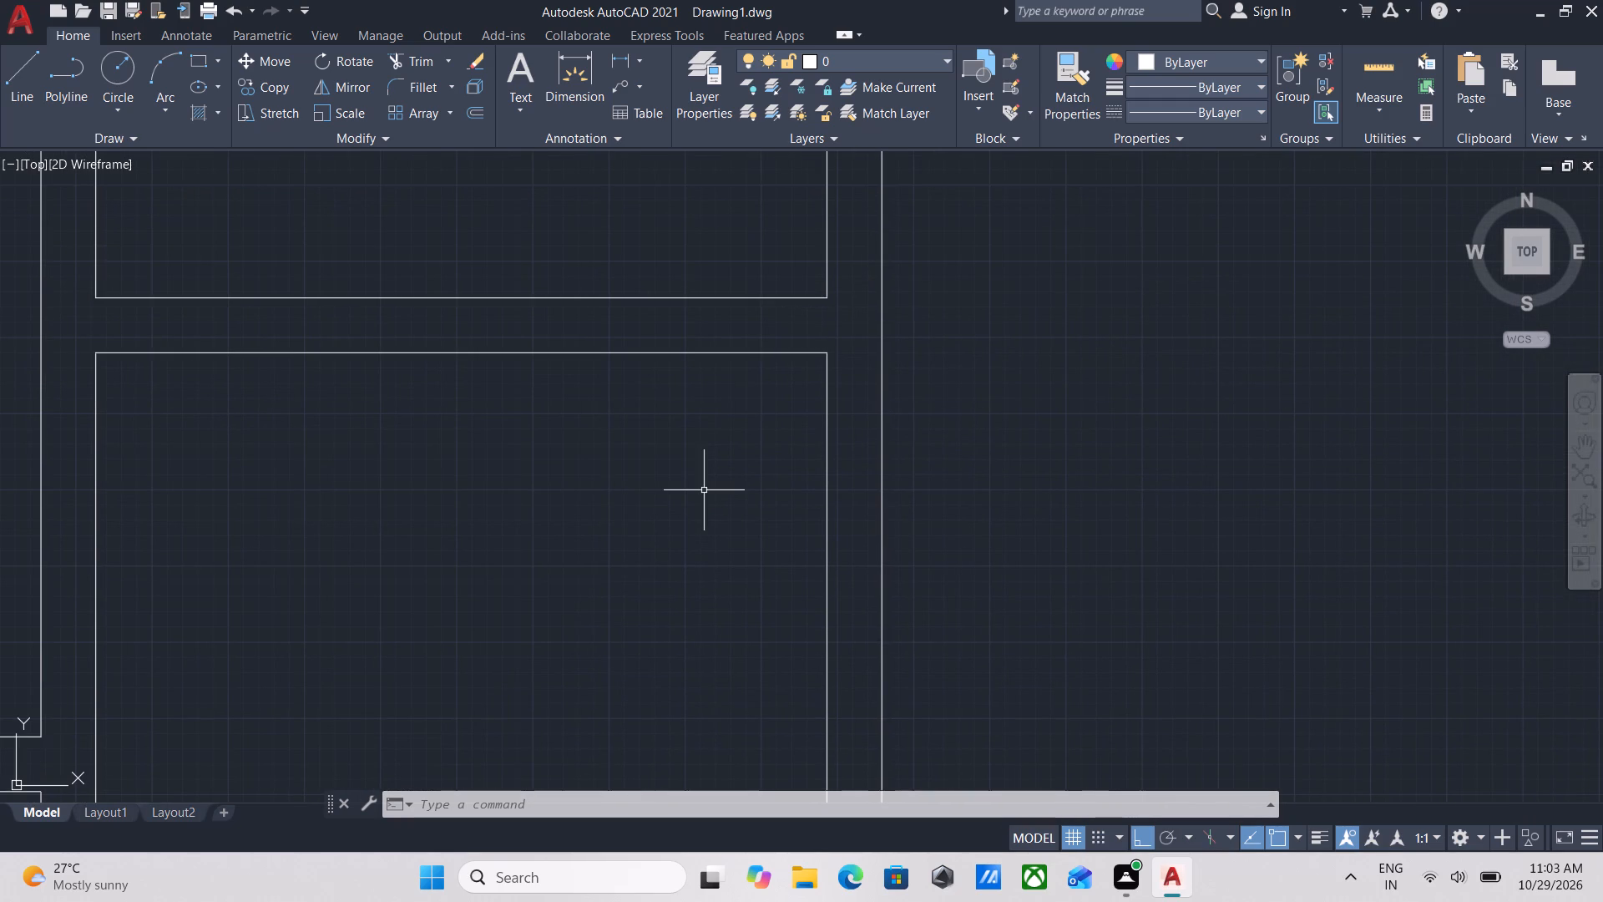
{"action": "key", "text": "e"}
{"action": "key", "text": "x"}
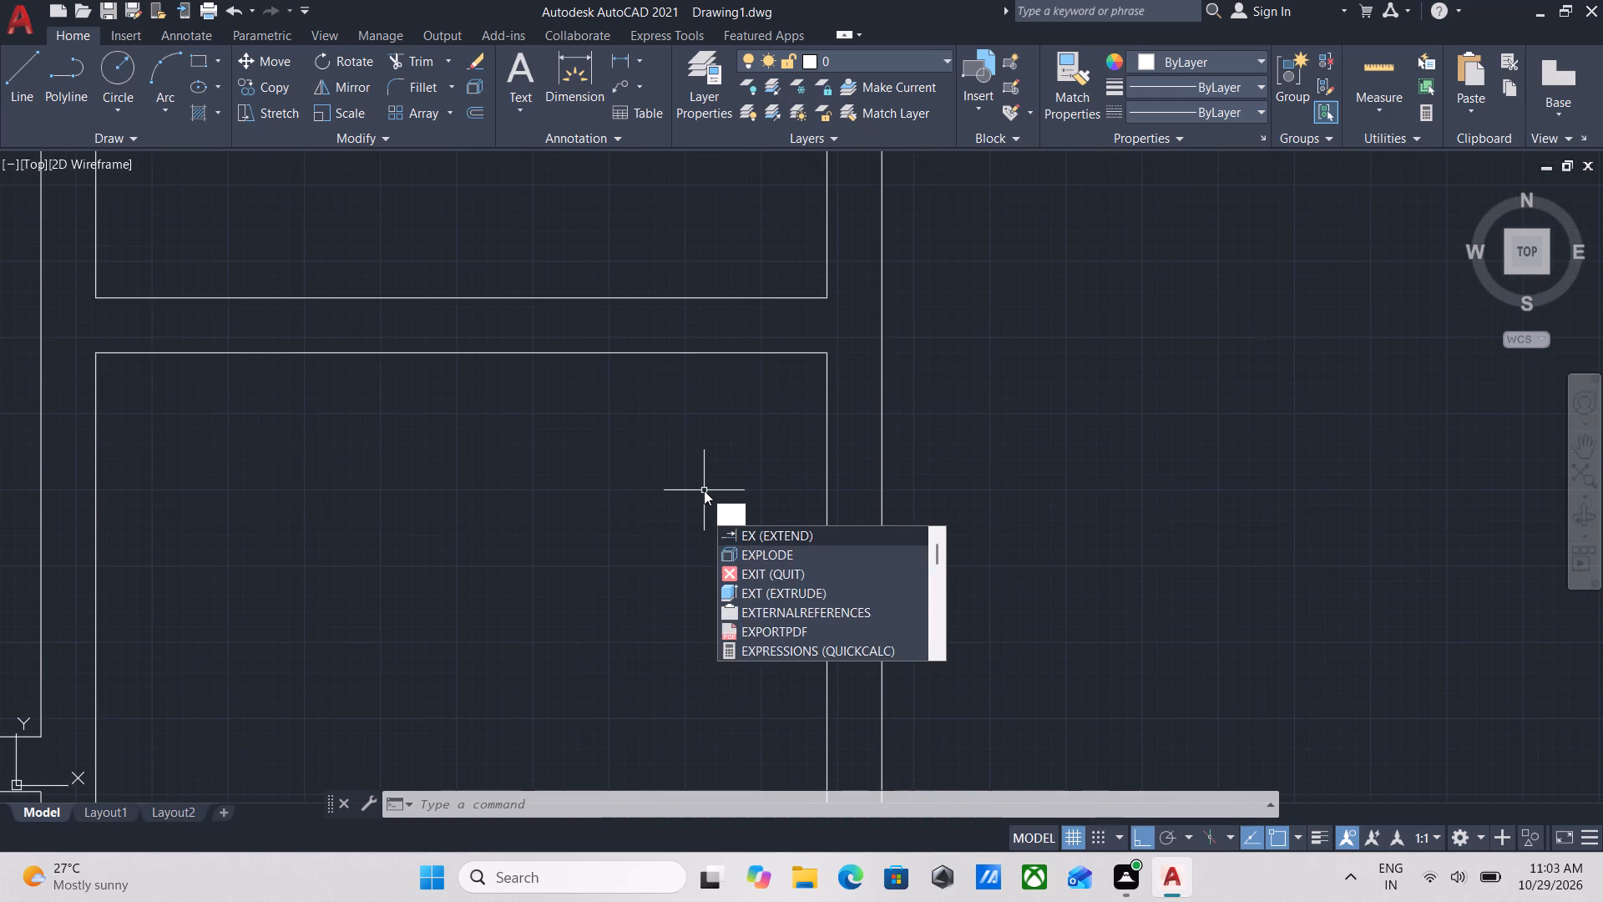
{"action": "key", "text": "Return"}
{"action": "left_click", "coordinate": [791, 354]}
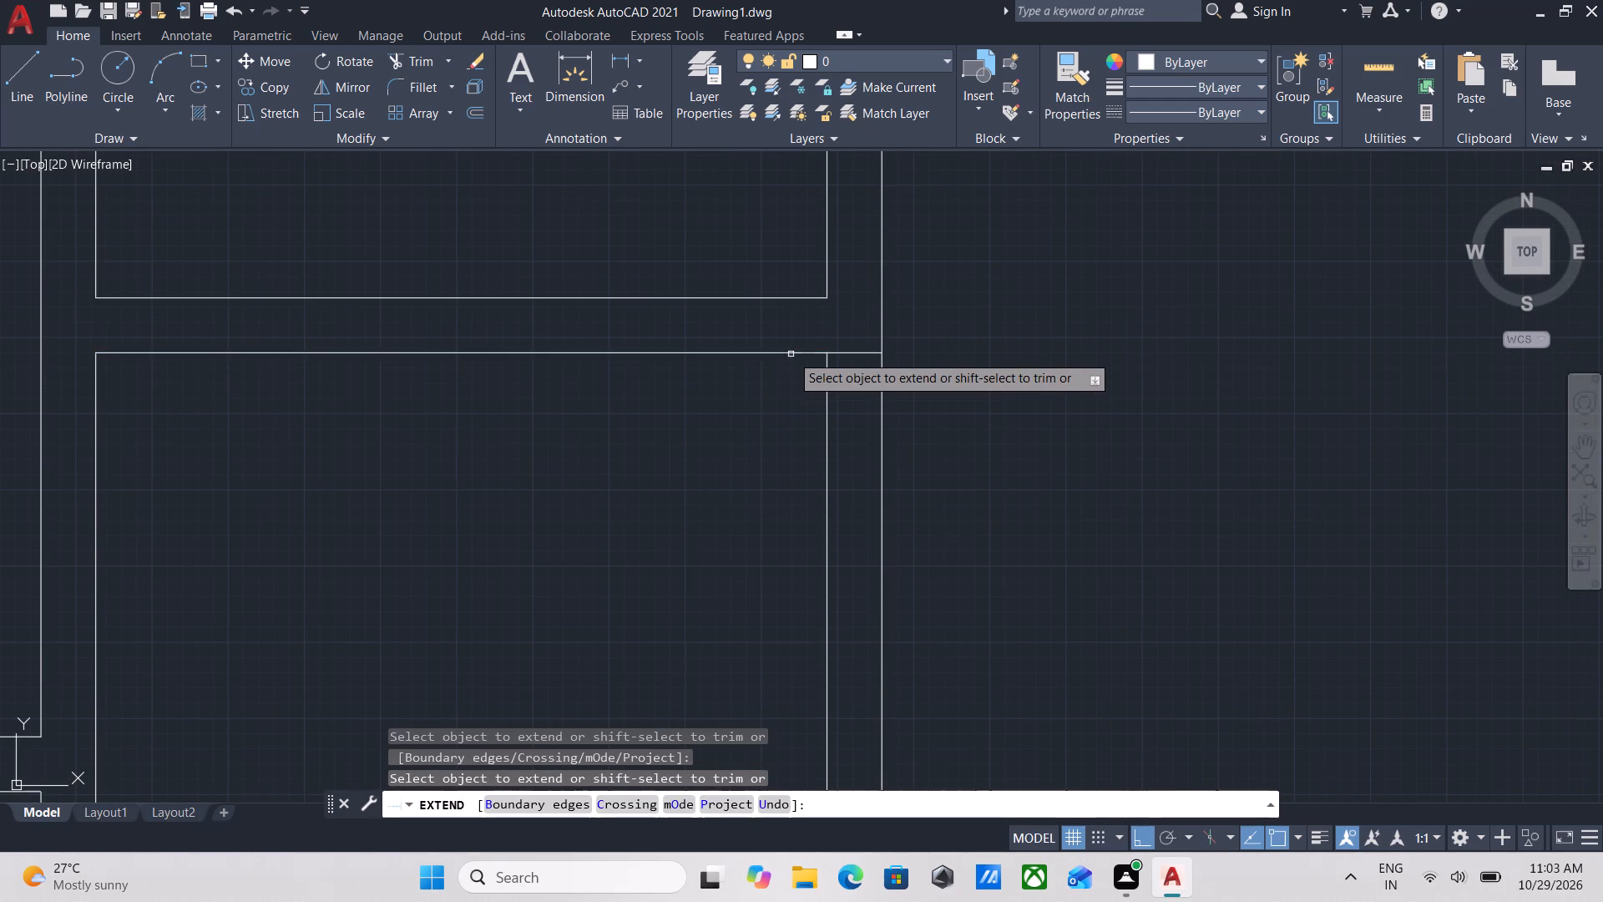
{"action": "key", "text": "Escape"}
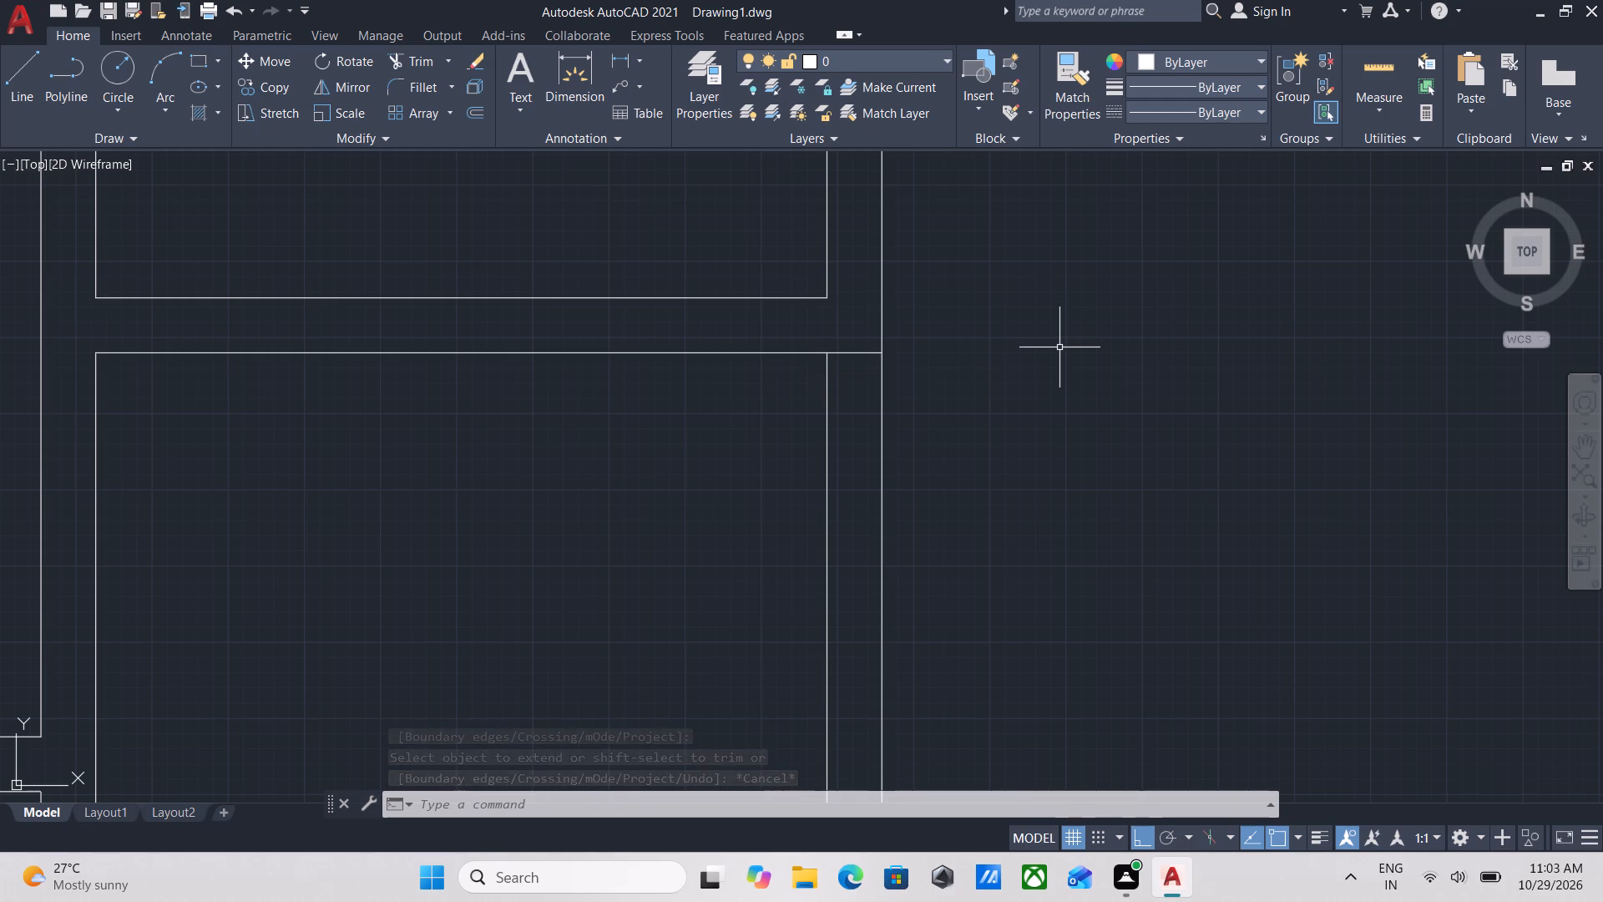
{"action": "key", "text": "Escape"}
Trim the north face of the eastern cross wall between the two faces of the thin vertical partition meeting it.
{"action": "scroll", "coordinate": [757, 494], "scroll_direction": "down", "scroll_amount": 3}
{"action": "middle_click_drag", "start_coordinate": [755, 431], "coordinate": [863, 469]}
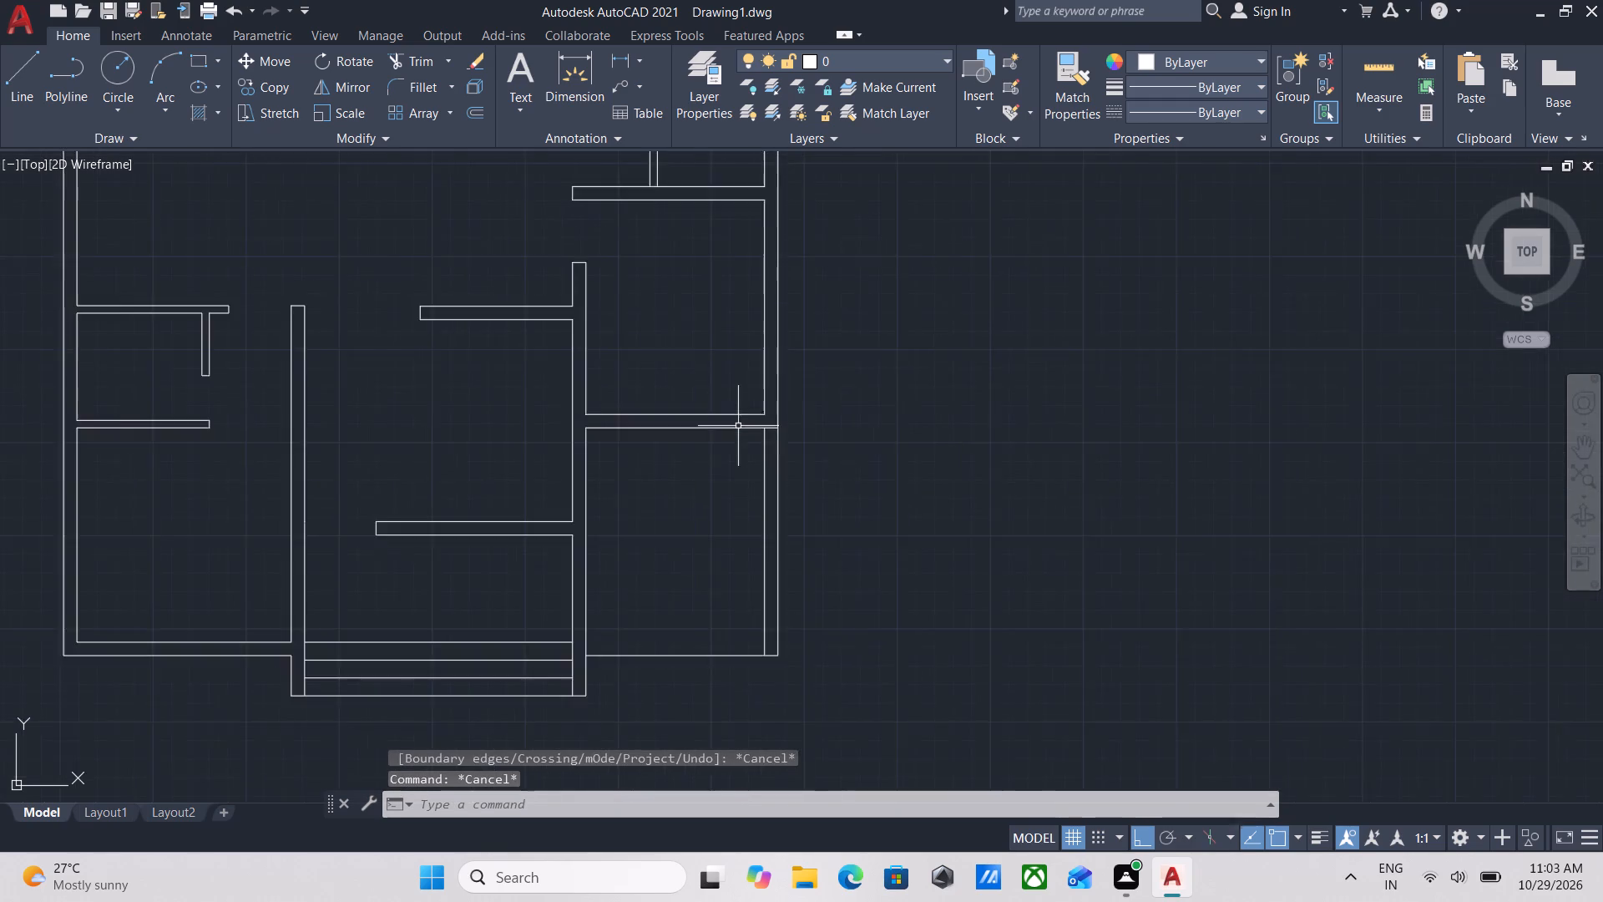
{"action": "middle_click_drag", "start_coordinate": [863, 469], "coordinate": [978, 506]}
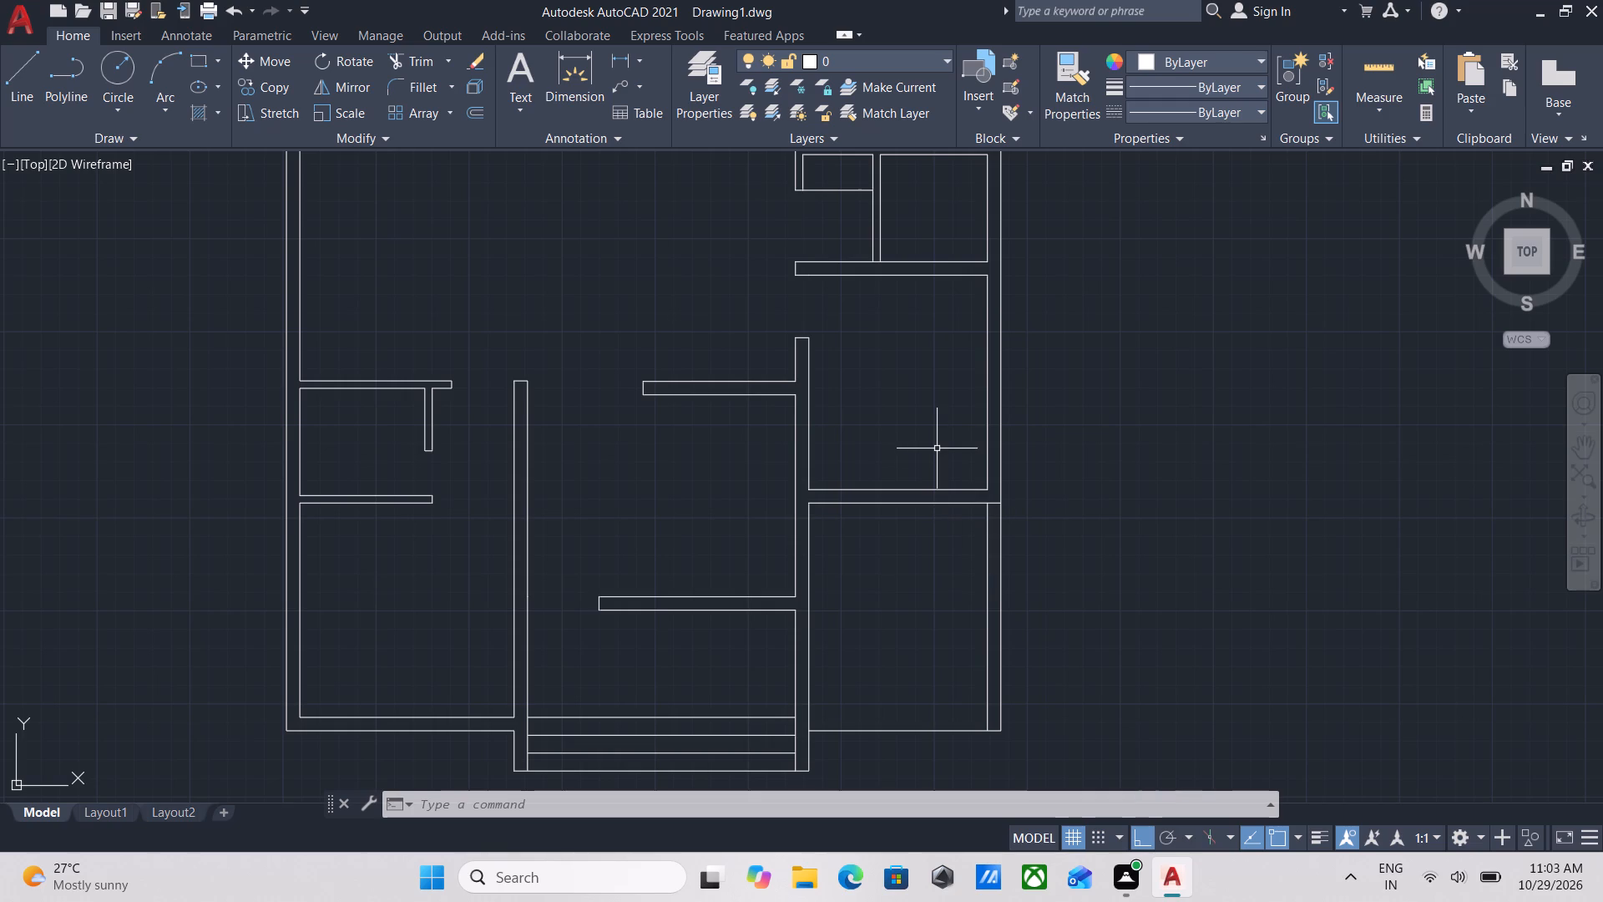
{"action": "scroll", "coordinate": [923, 381], "scroll_direction": "up", "scroll_amount": 1}
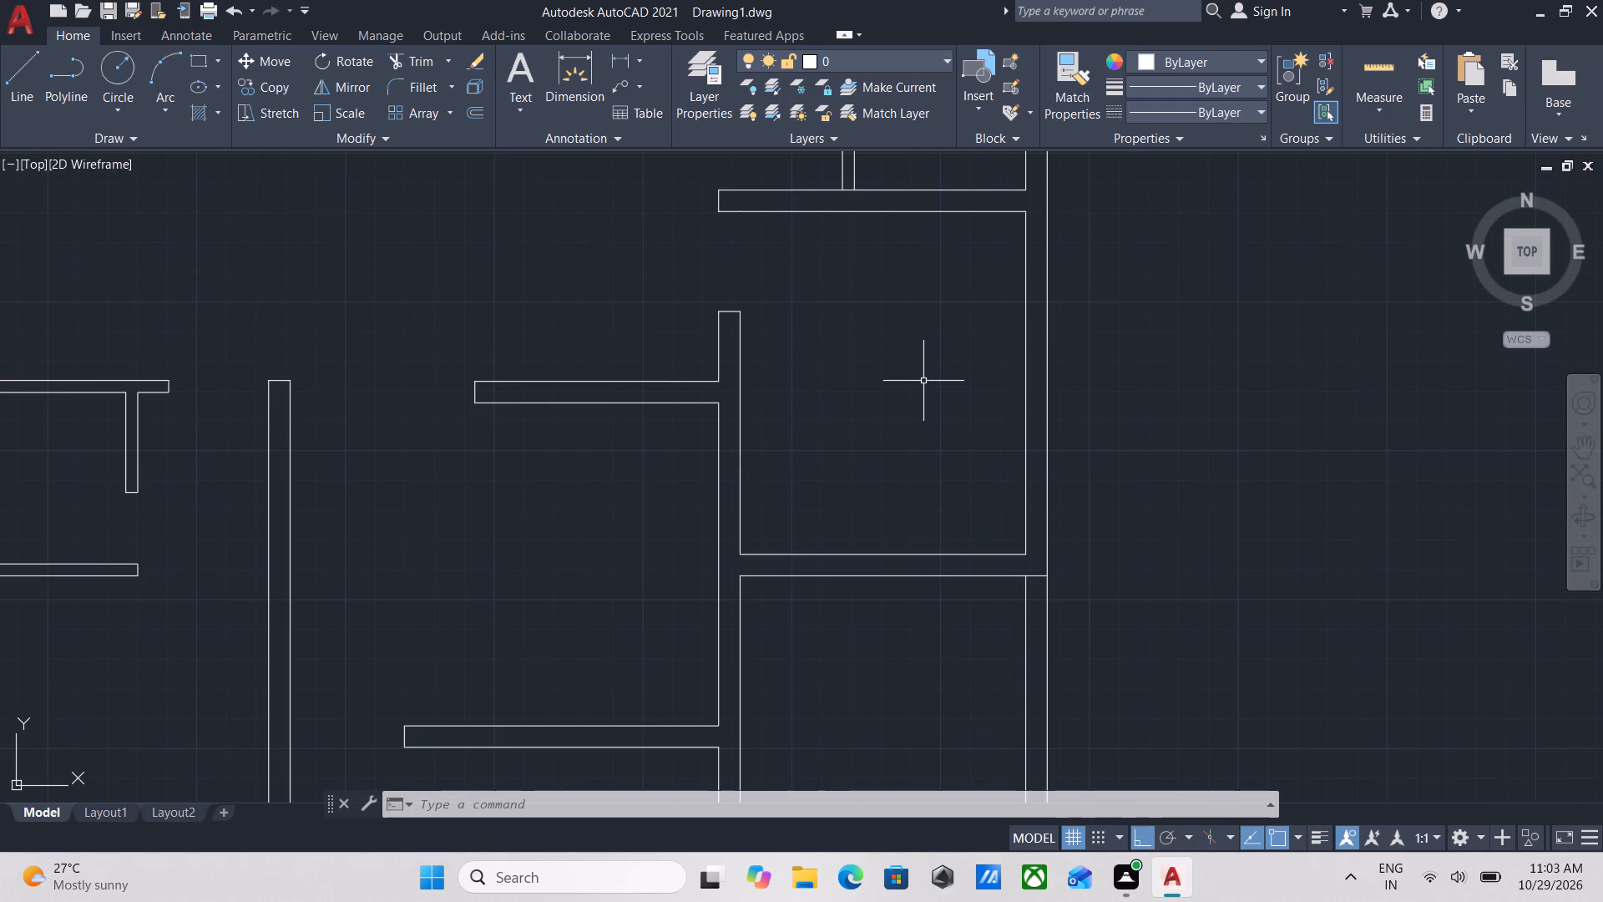
{"action": "middle_click_drag", "start_coordinate": [895, 338], "coordinate": [902, 532]}
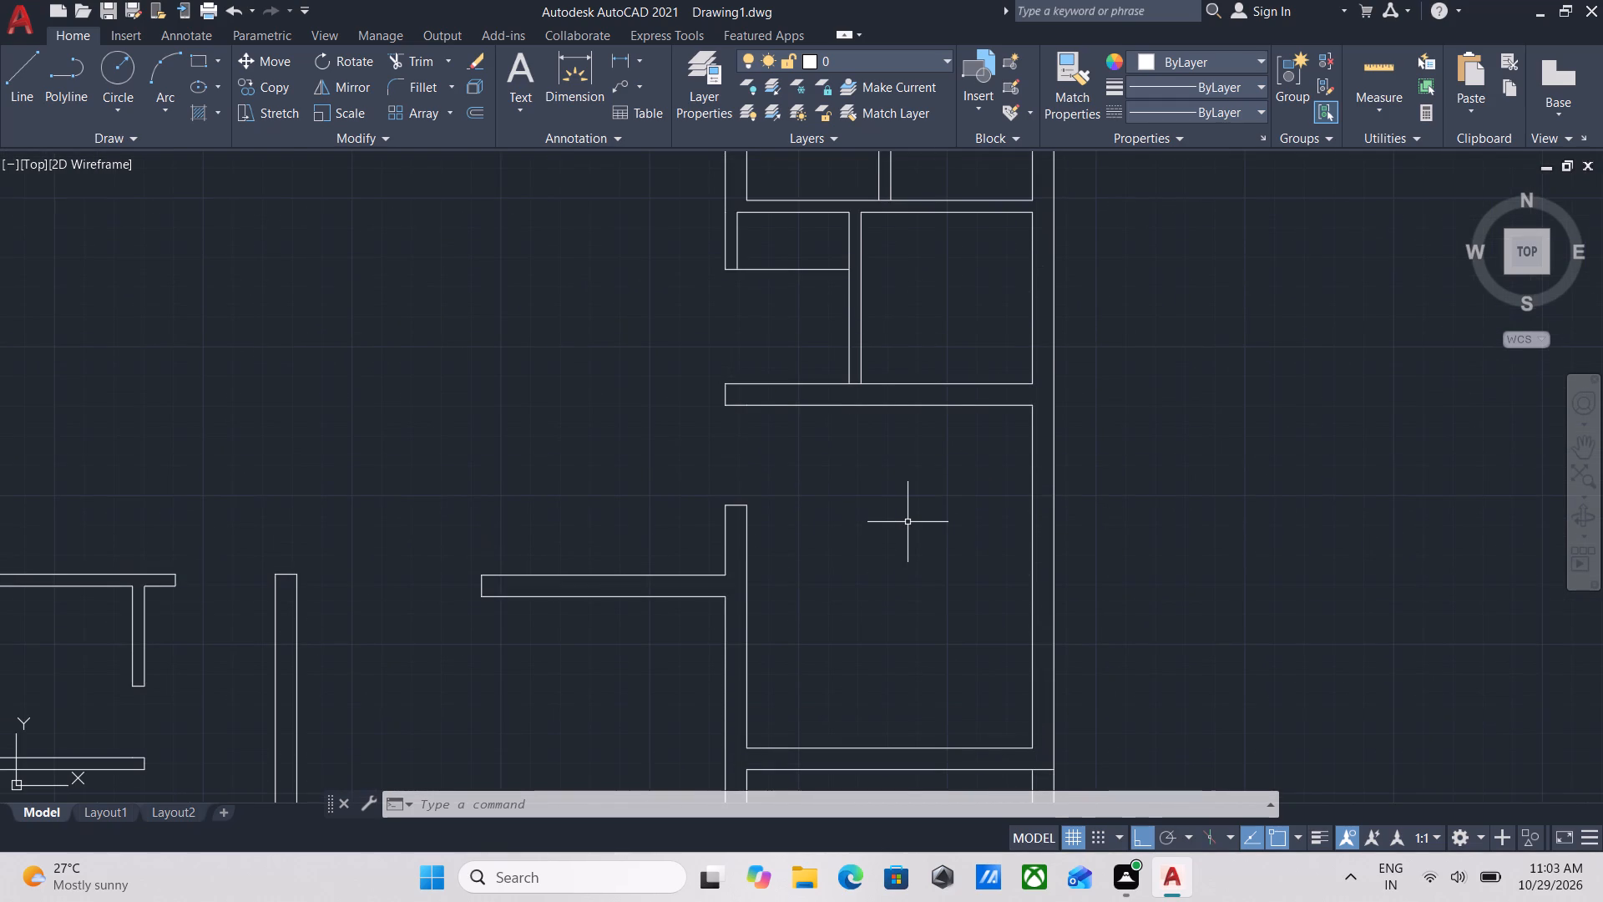
{"action": "scroll", "coordinate": [837, 427], "scroll_direction": "up", "scroll_amount": 2}
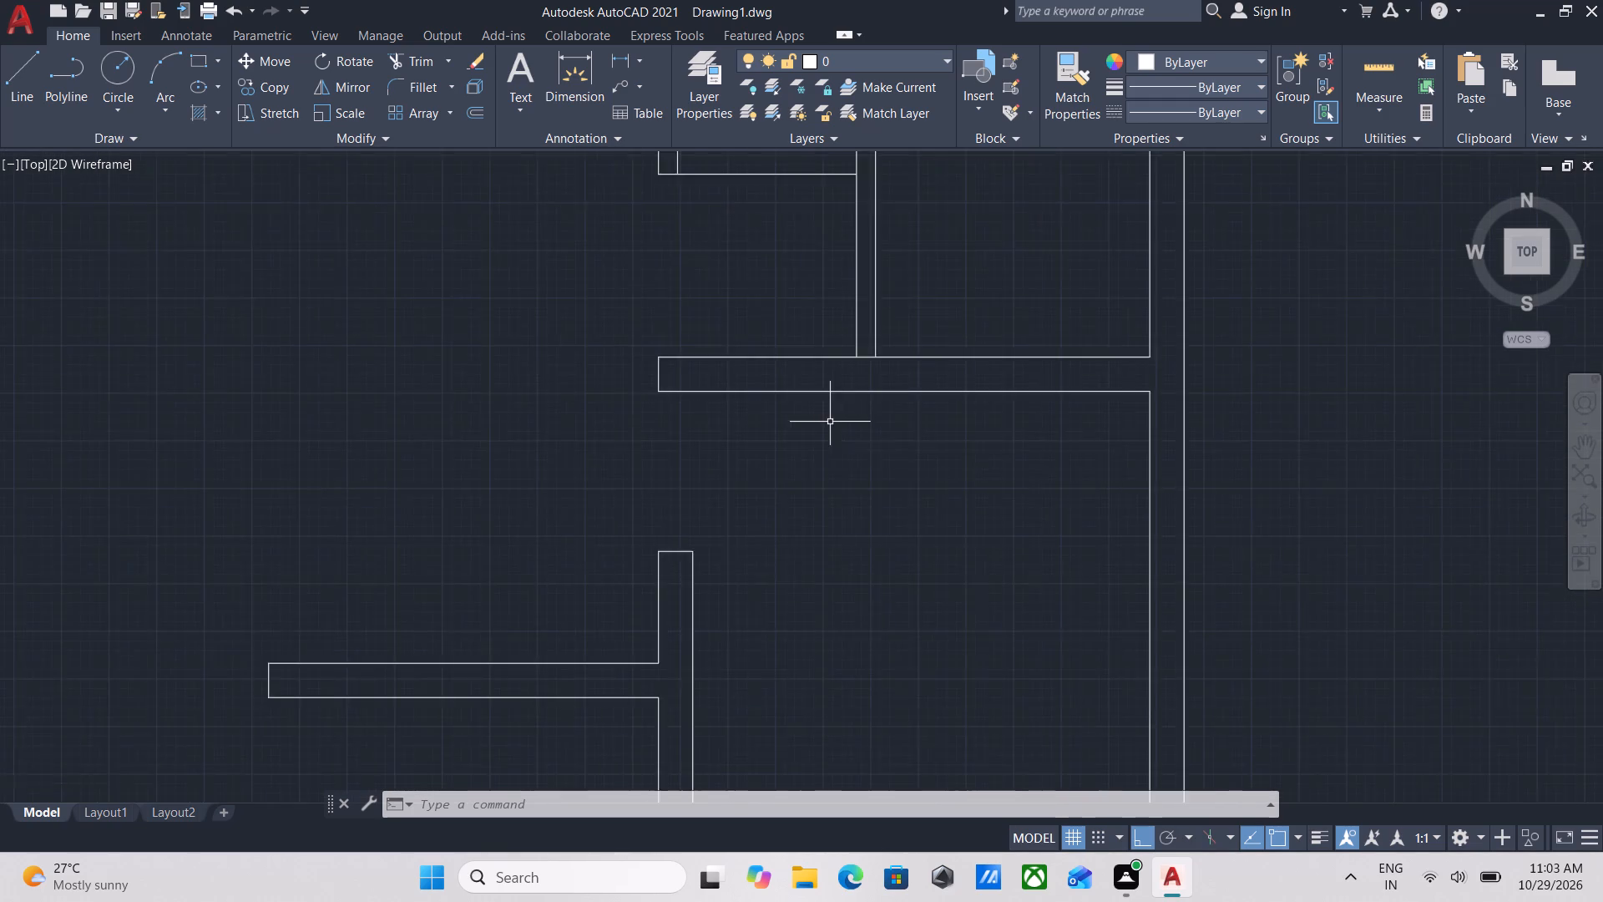
{"action": "middle_click_drag", "start_coordinate": [916, 342], "coordinate": [875, 608]}
{"action": "scroll", "coordinate": [887, 624], "scroll_direction": "down", "scroll_amount": 2}
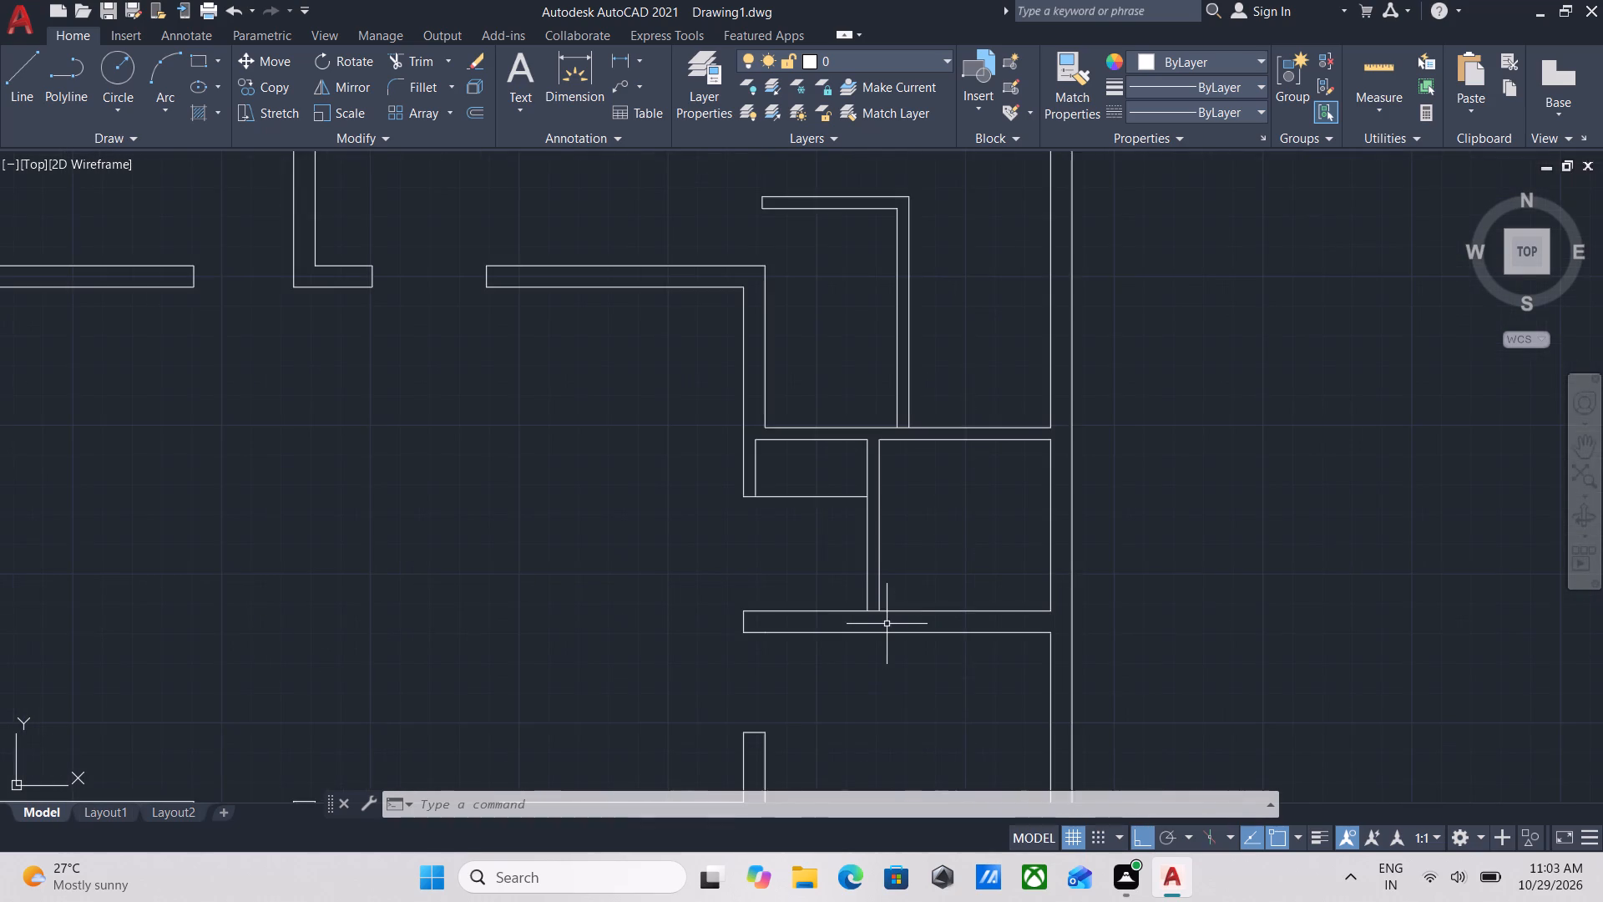
{"action": "scroll", "coordinate": [887, 624], "scroll_direction": "up", "scroll_amount": 3}
{"action": "scroll", "coordinate": [820, 618], "scroll_direction": "up", "scroll_amount": 1}
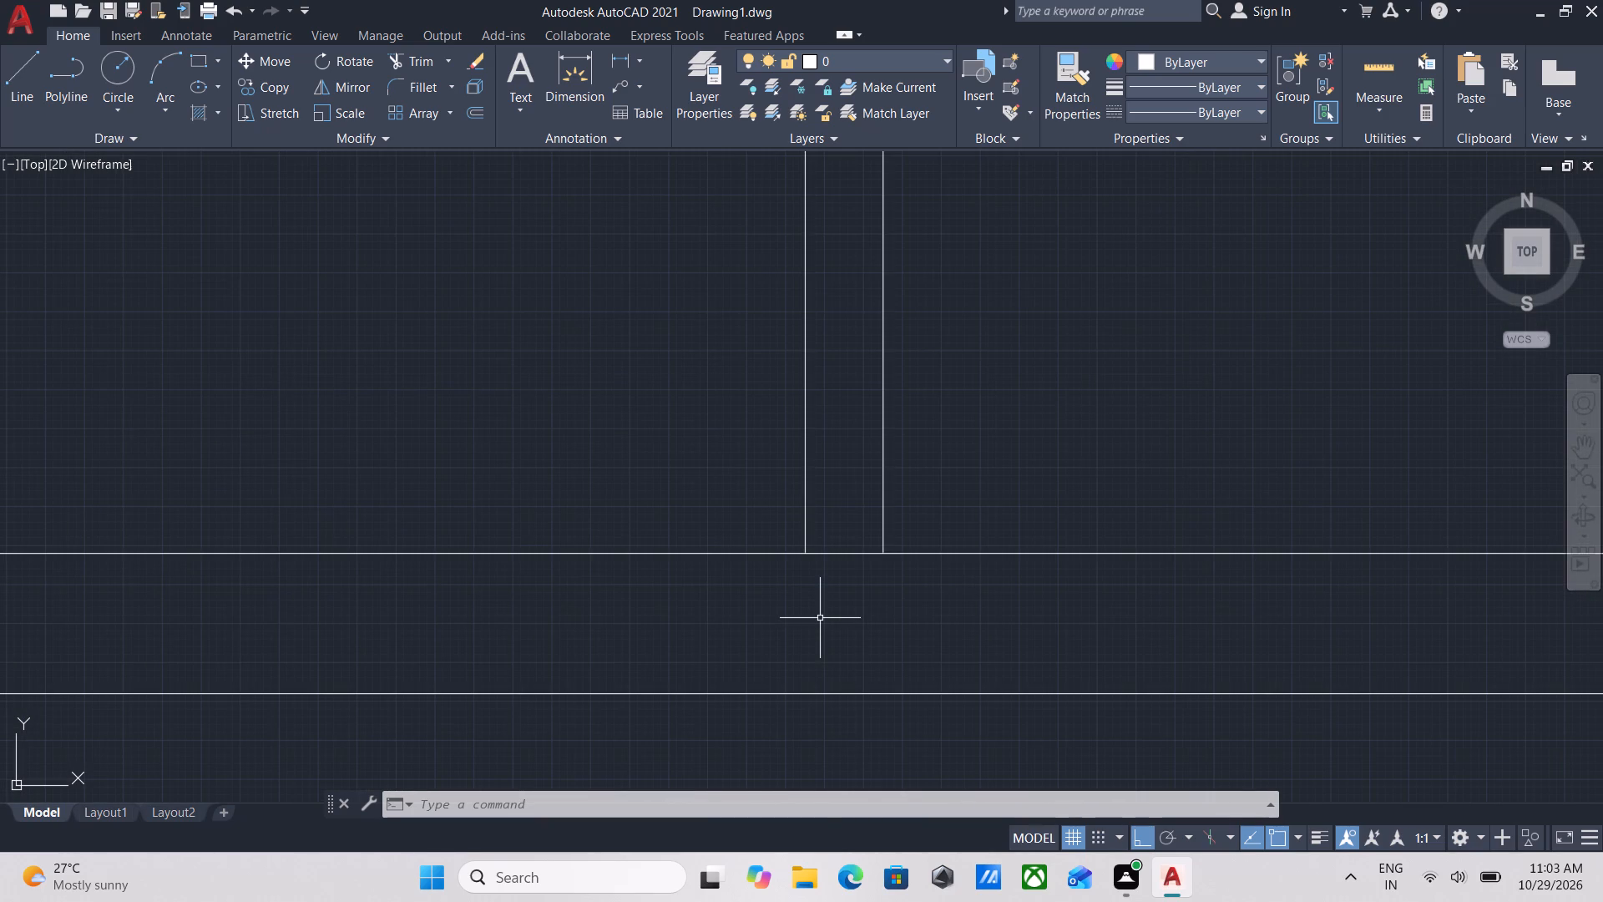
{"action": "type", "text": "tr"}
{"action": "key", "text": "Return"}
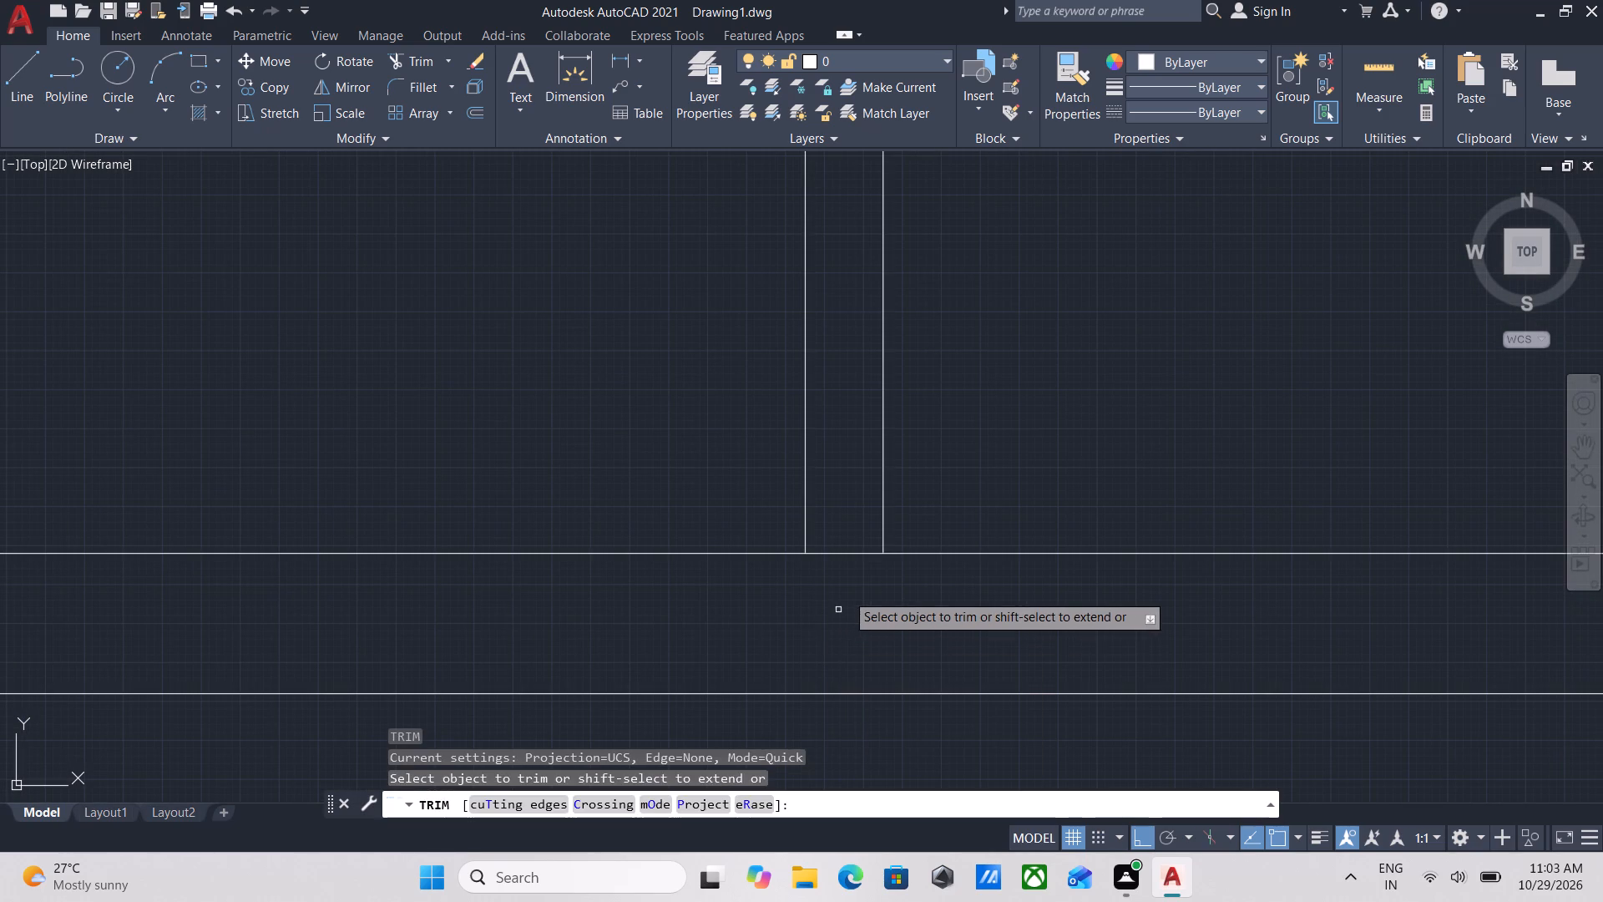
{"action": "left_click", "coordinate": [847, 582]}
{"action": "left_click", "coordinate": [842, 522]}
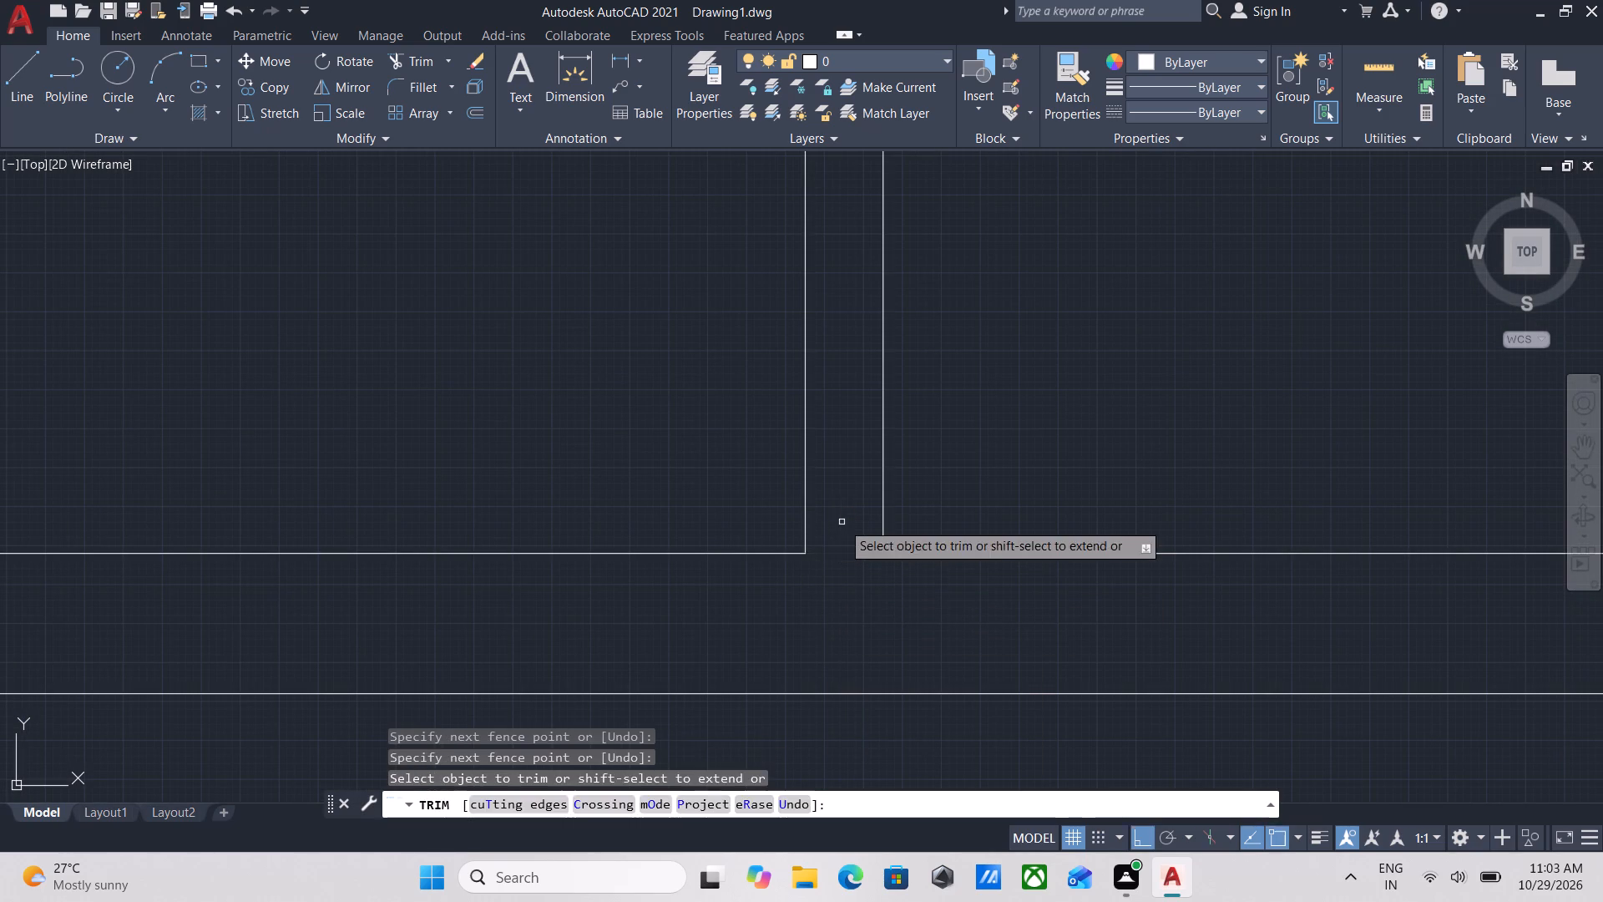
{"action": "key", "text": "Escape"}
Draw a 5" line across the thin partition's south end, joining its west and east faces.
{"action": "key", "text": "l"}
{"action": "key", "text": "Return"}
{"action": "scroll", "coordinate": [832, 564], "scroll_direction": "up", "scroll_amount": 2}
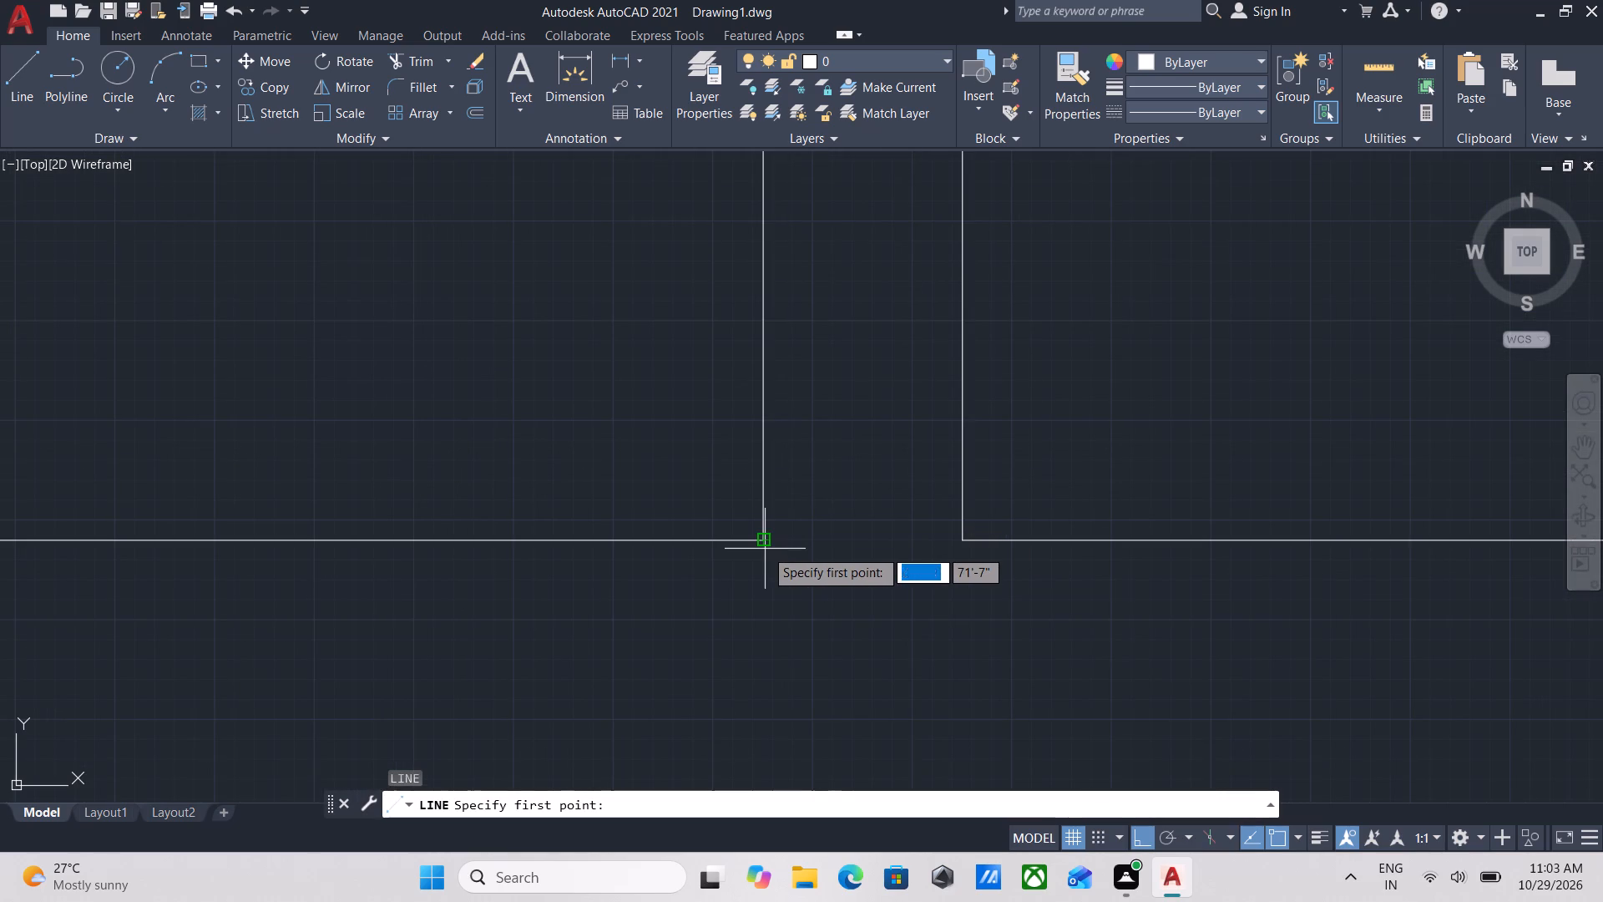
{"action": "left_click", "coordinate": [760, 535]}
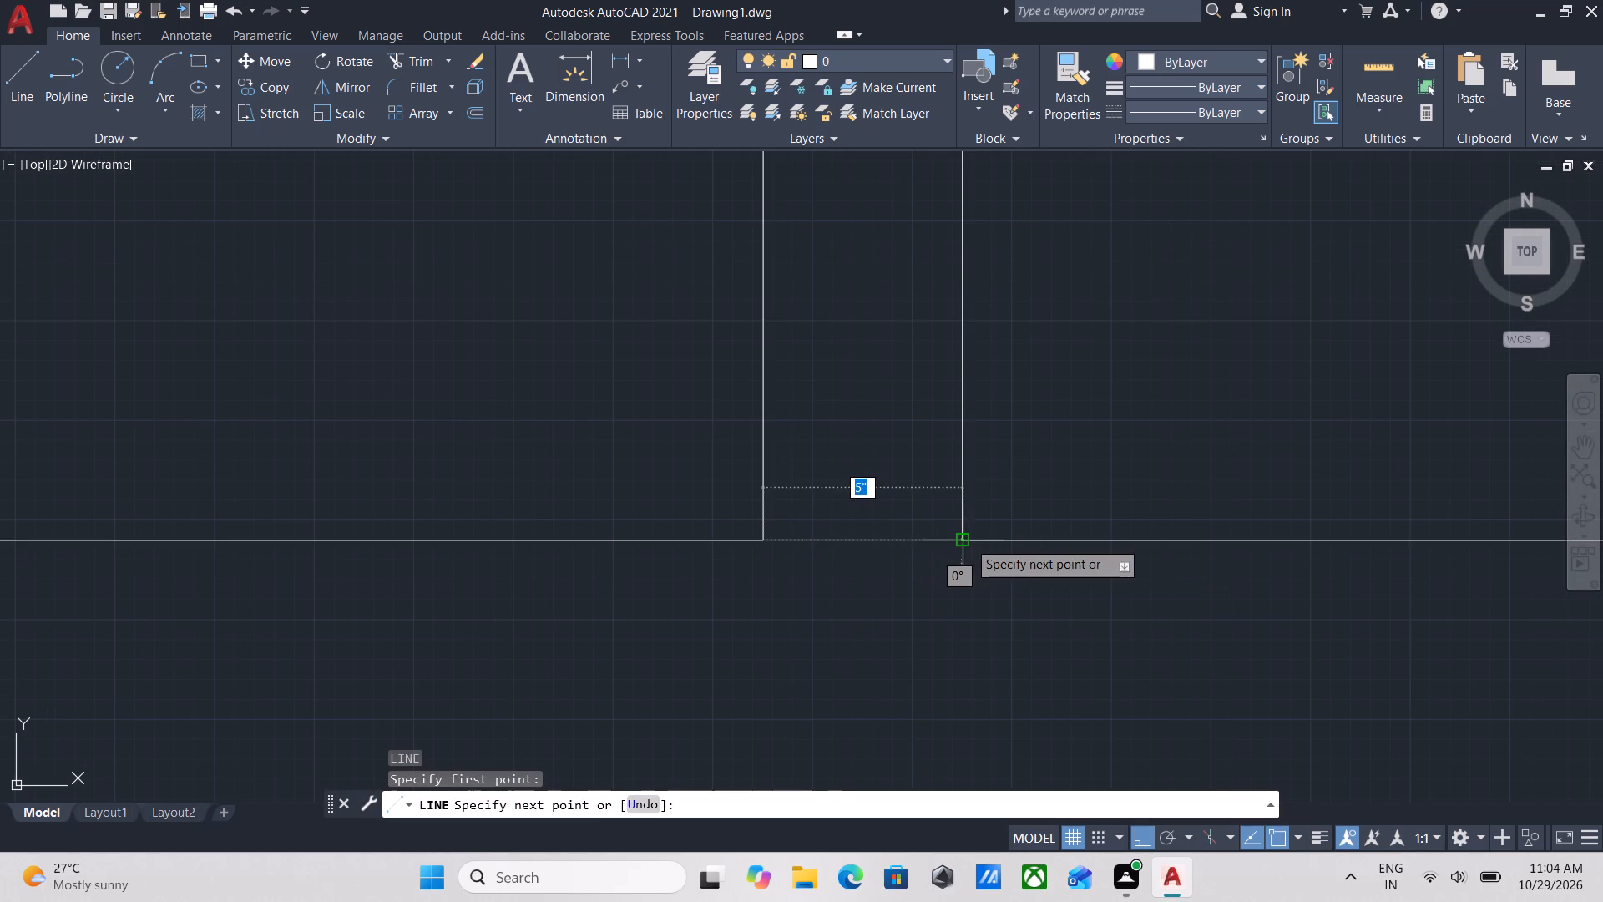
{"action": "left_click", "coordinate": [968, 540]}
{"action": "key", "text": "Escape"}
Offset the thin partition's 5" south end line 2'6" north, between the partition's west and east faces.
{"action": "left_click", "coordinate": [939, 561]}
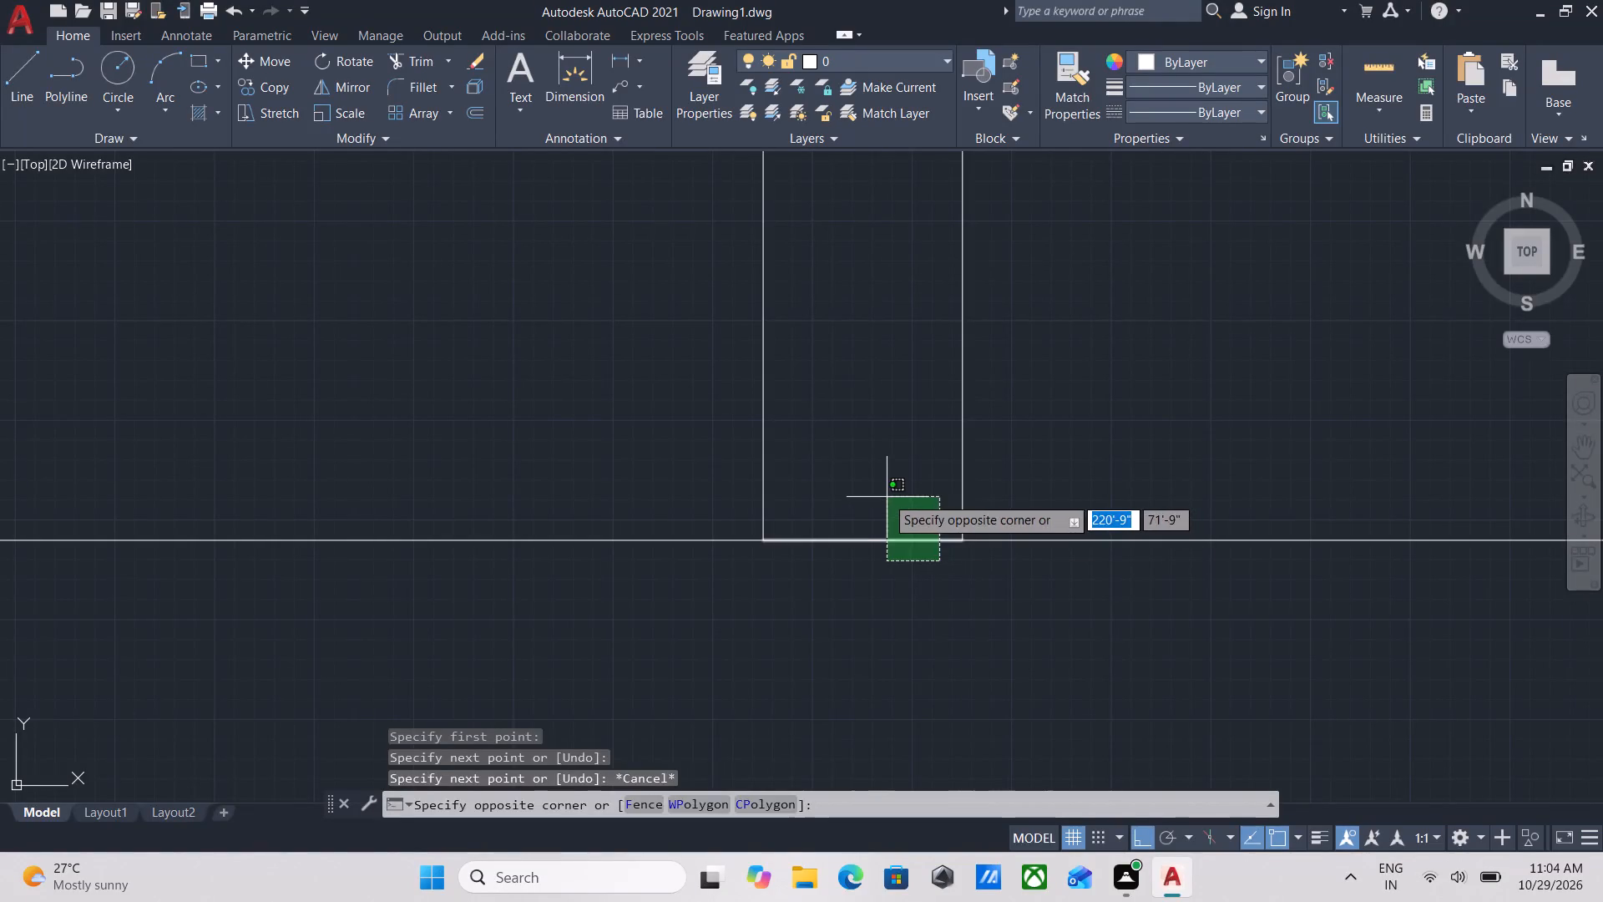
{"action": "left_click", "coordinate": [886, 496]}
{"action": "key", "text": "o"}
{"action": "key", "text": "Return"}
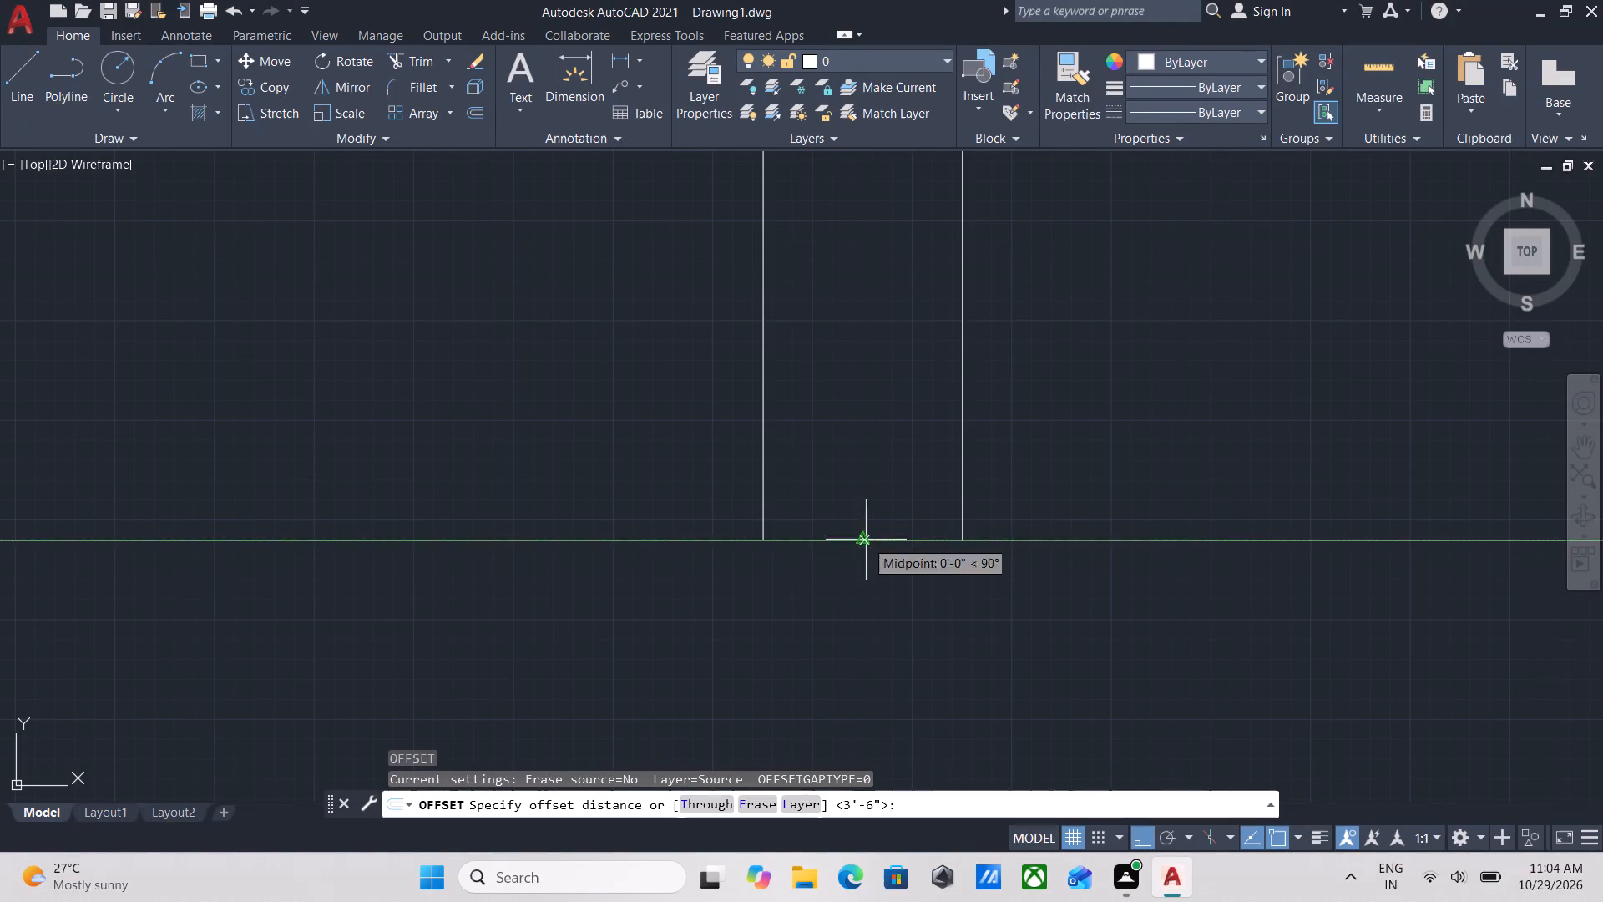
{"action": "left_click", "coordinate": [866, 540]}
{"action": "left_click", "coordinate": [872, 412]}
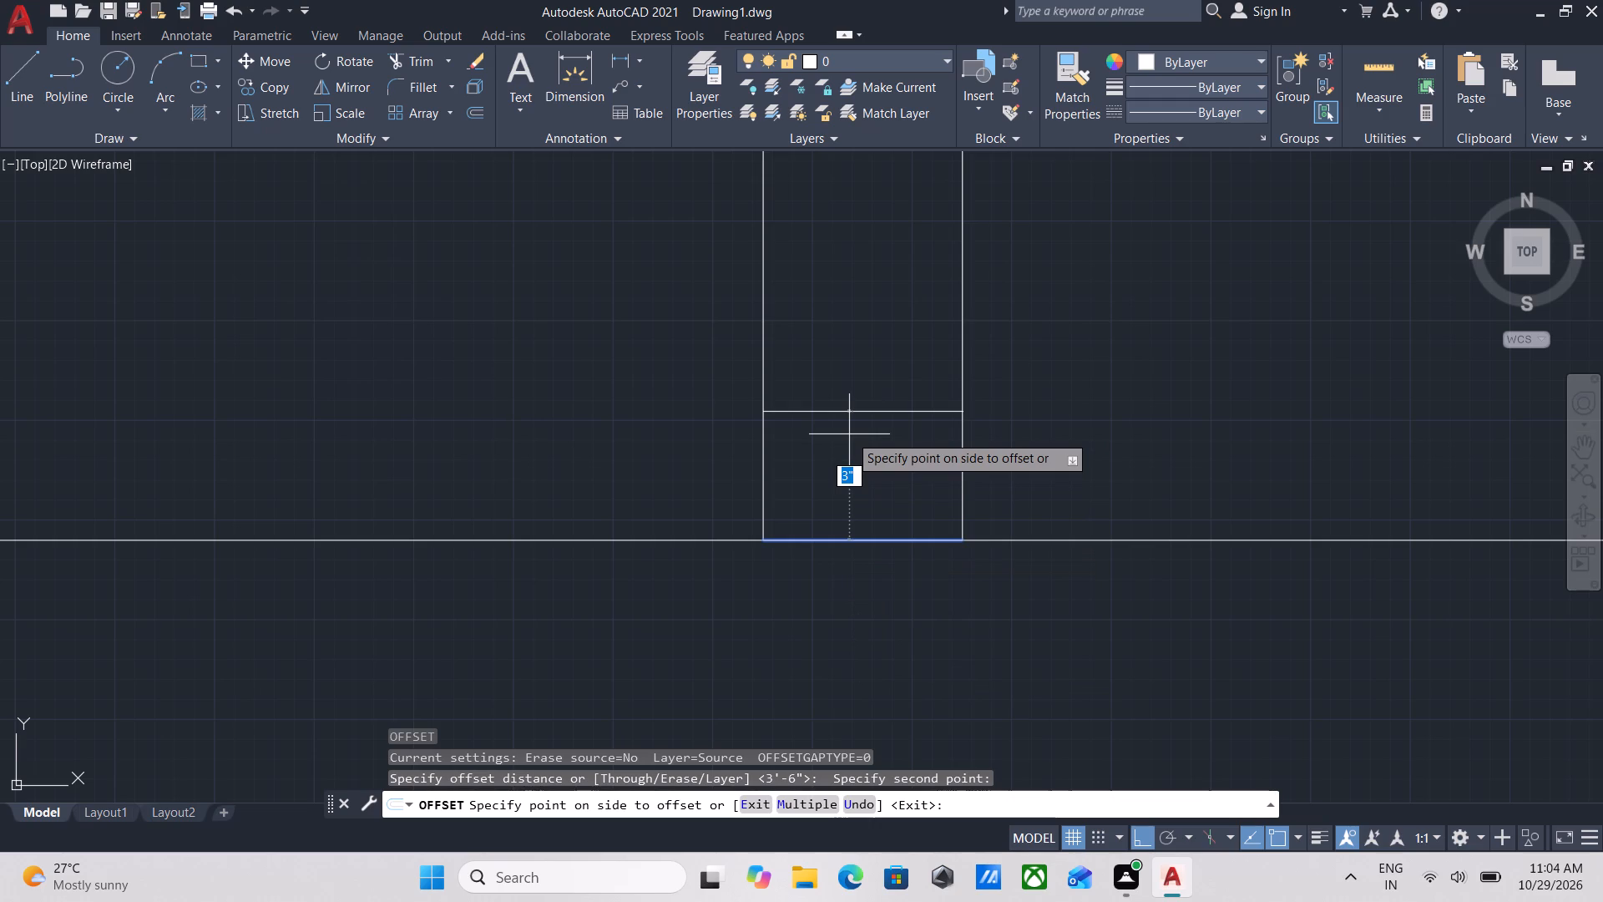
{"action": "middle_click_drag", "start_coordinate": [851, 435], "coordinate": [885, 562]}
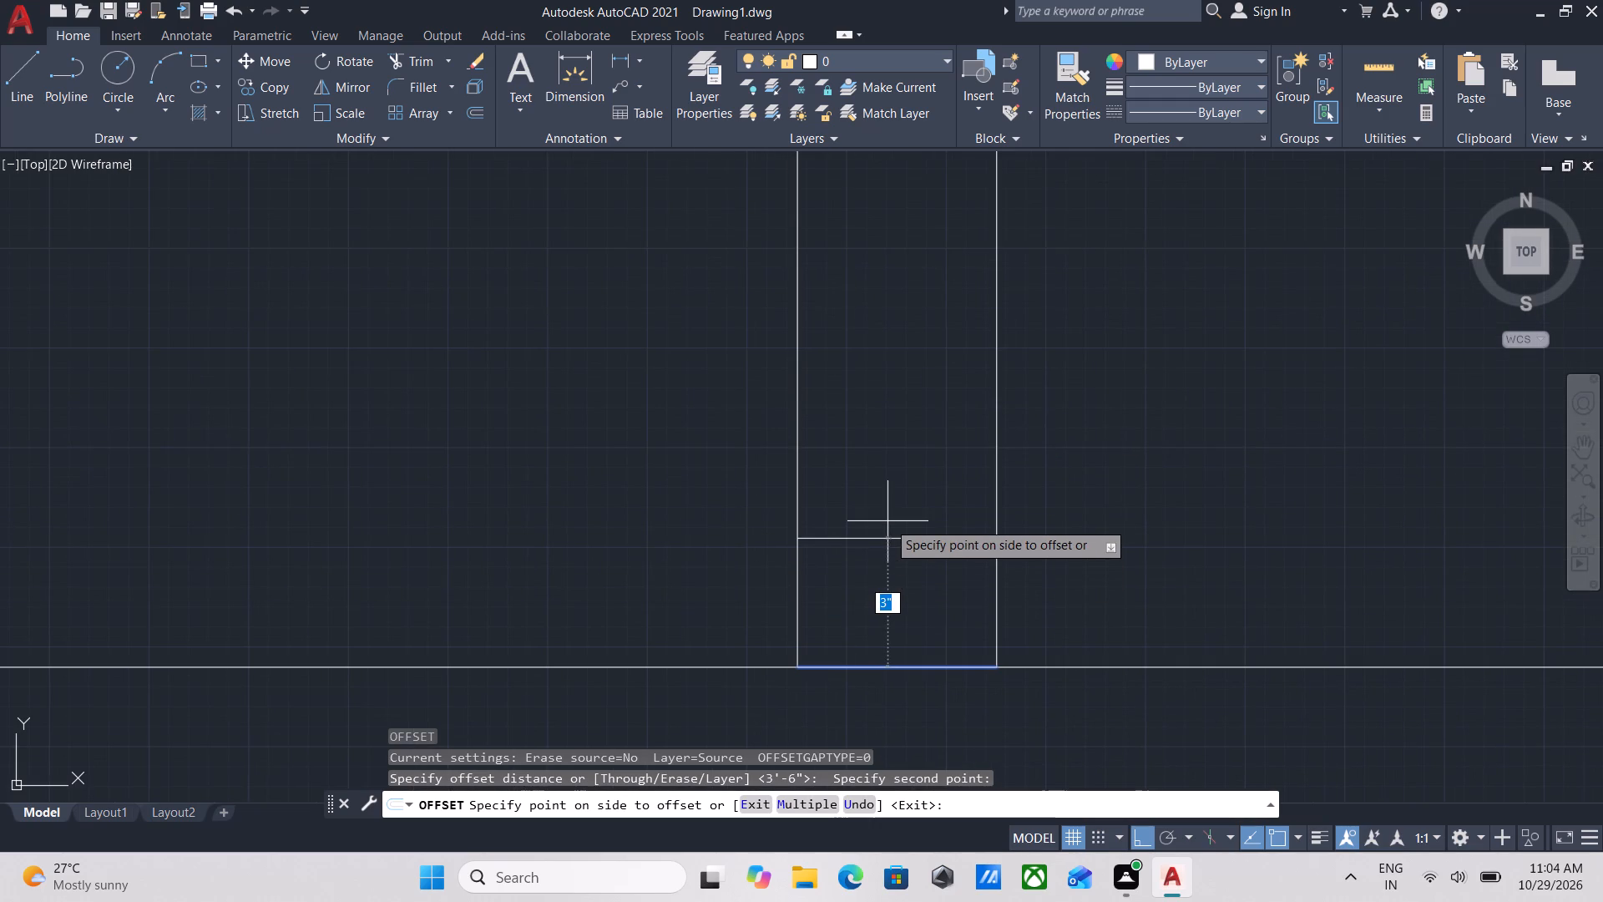
{"action": "type", "text": "2'6"}
{"action": "key", "text": "Return"}
{"action": "scroll", "coordinate": [1080, 411], "scroll_direction": "down", "scroll_amount": 3}
{"action": "middle_click_drag", "start_coordinate": [1082, 413], "coordinate": [1097, 658]}
{"action": "scroll", "coordinate": [1097, 658], "scroll_direction": "up", "scroll_amount": 1}
{"action": "scroll", "coordinate": [1120, 605], "scroll_direction": "down", "scroll_amount": 1}
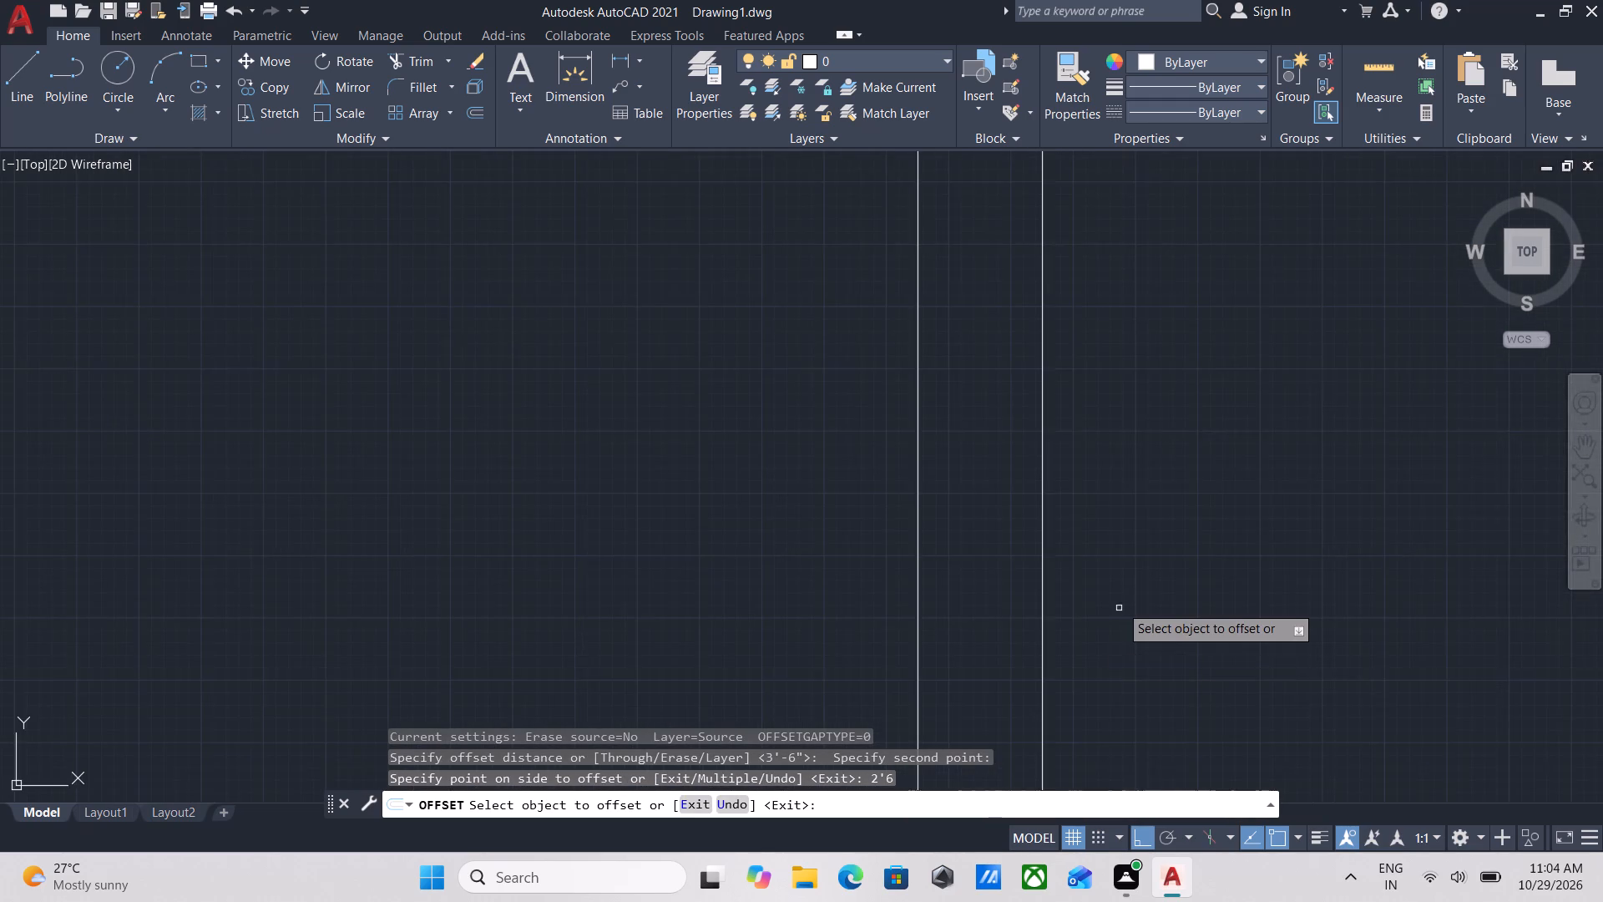
{"action": "scroll", "coordinate": [1120, 605], "scroll_direction": "down", "scroll_amount": 1}
{"action": "key", "text": "Escape"}
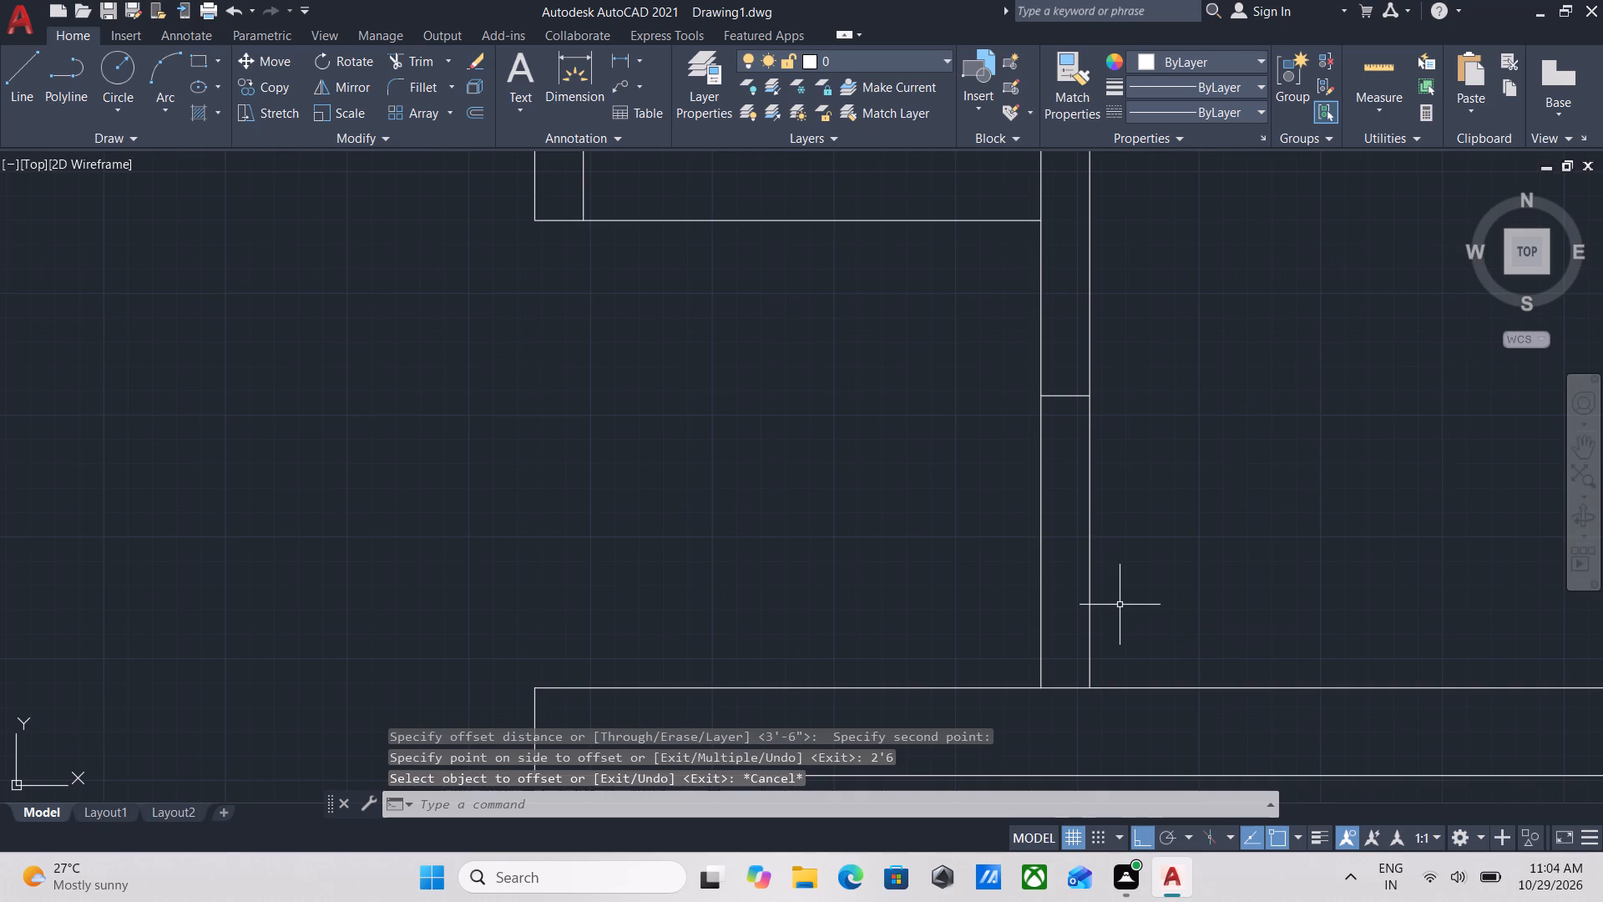
Trim both faces of the thin partition south of the offset line to cut the 2'6" opening.
{"action": "type", "text": "tr"}
{"action": "key", "text": "Return"}
{"action": "left_click", "coordinate": [1140, 510]}
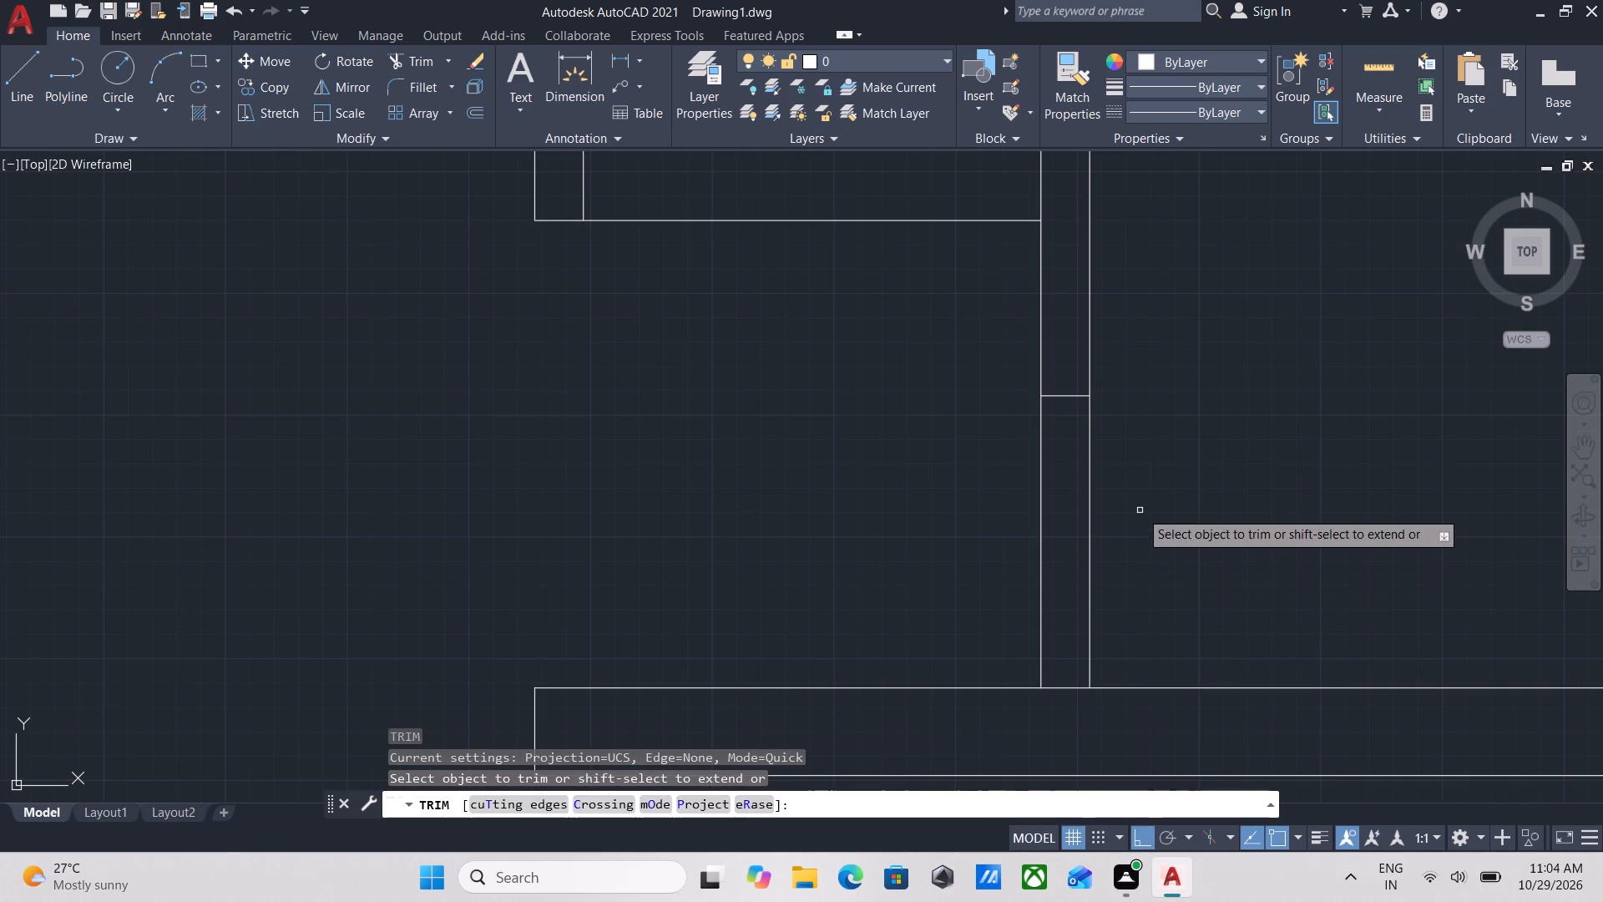
{"action": "left_click", "coordinate": [818, 530]}
{"action": "scroll", "coordinate": [983, 574], "scroll_direction": "down", "scroll_amount": 2}
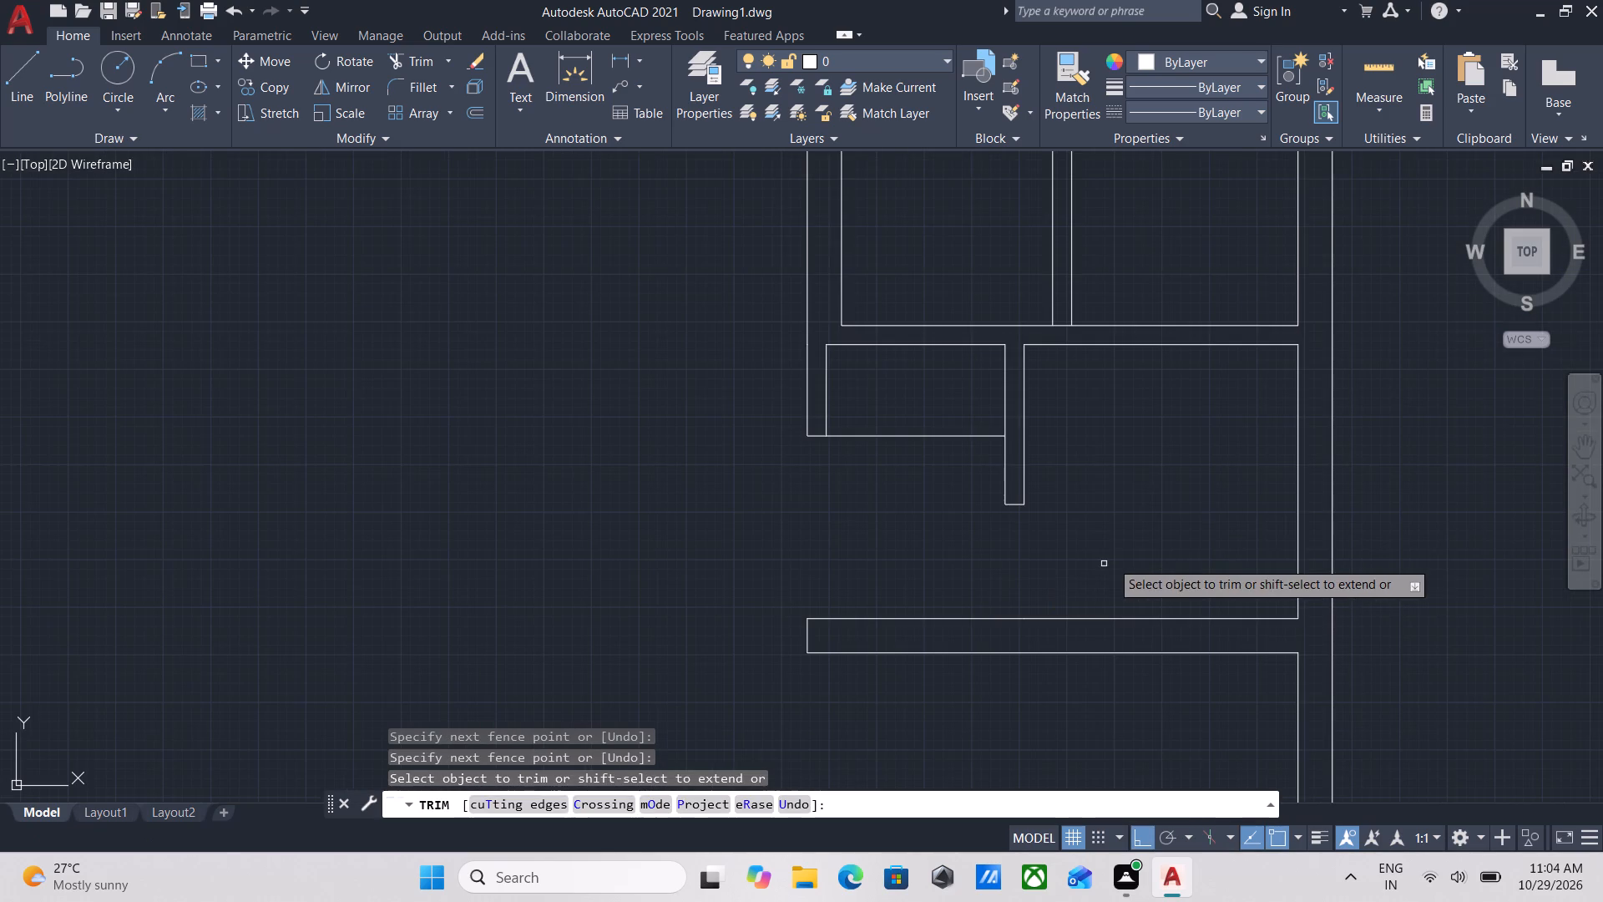
{"action": "key", "text": "Escape"}
Trim the thin eastern cross wall's north face between the two faces of the L-shaped partition meeting it from the north.
{"action": "scroll", "coordinate": [1115, 552], "scroll_direction": "down", "scroll_amount": 2}
{"action": "middle_click_drag", "start_coordinate": [1115, 552], "coordinate": [1187, 682]}
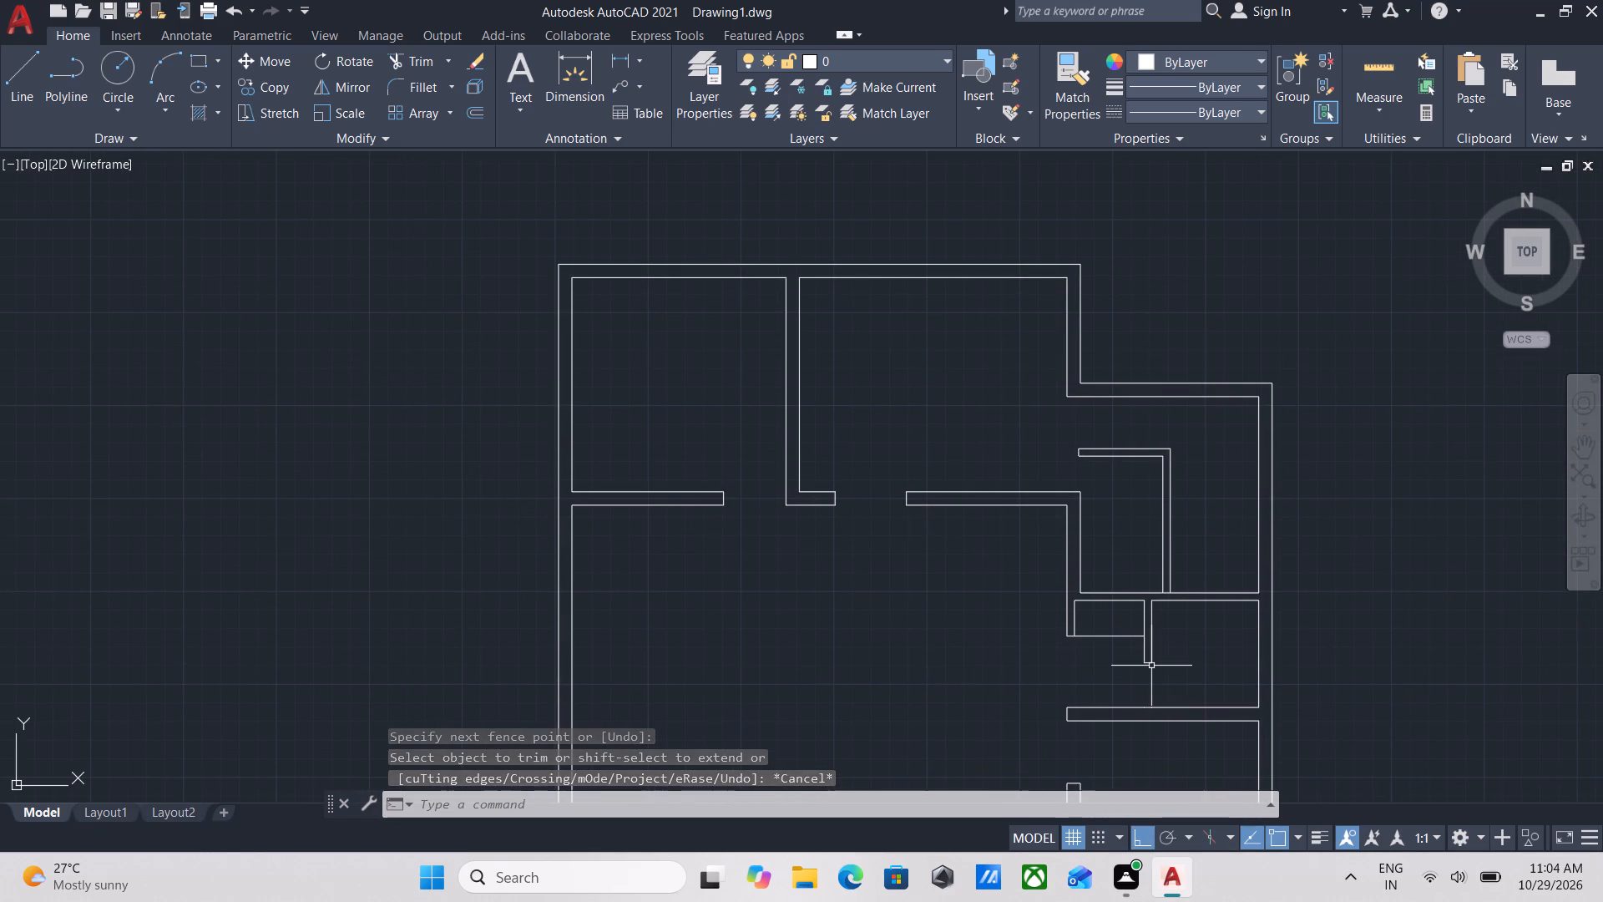
{"action": "middle_click_drag", "start_coordinate": [1197, 674], "coordinate": [1153, 604]}
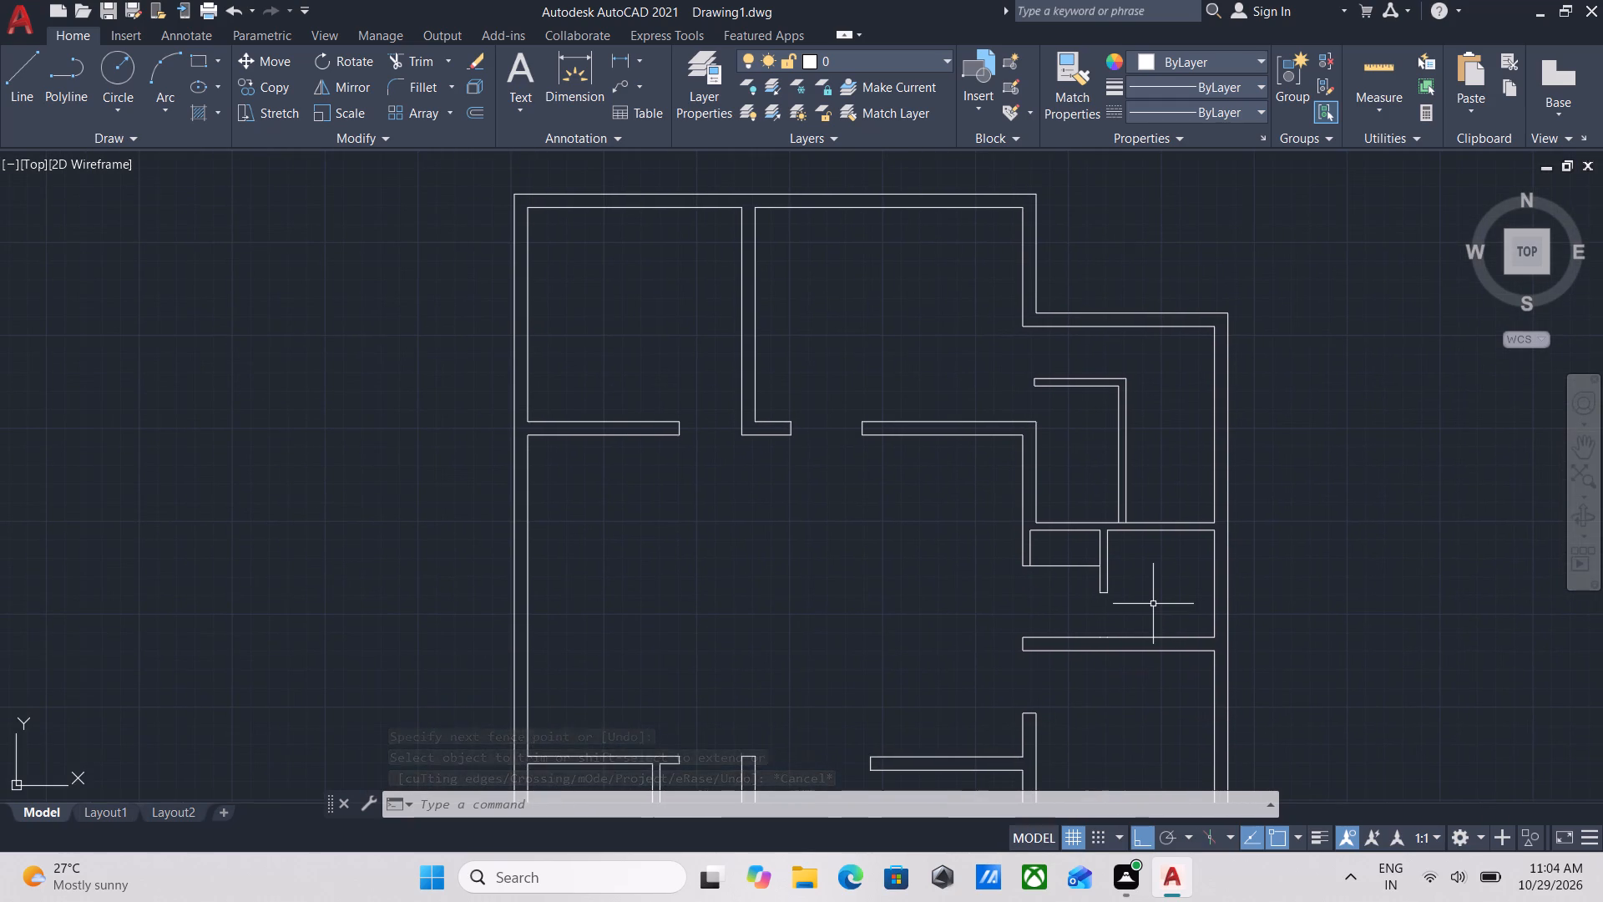
{"action": "scroll", "coordinate": [1166, 543], "scroll_direction": "up", "scroll_amount": 3}
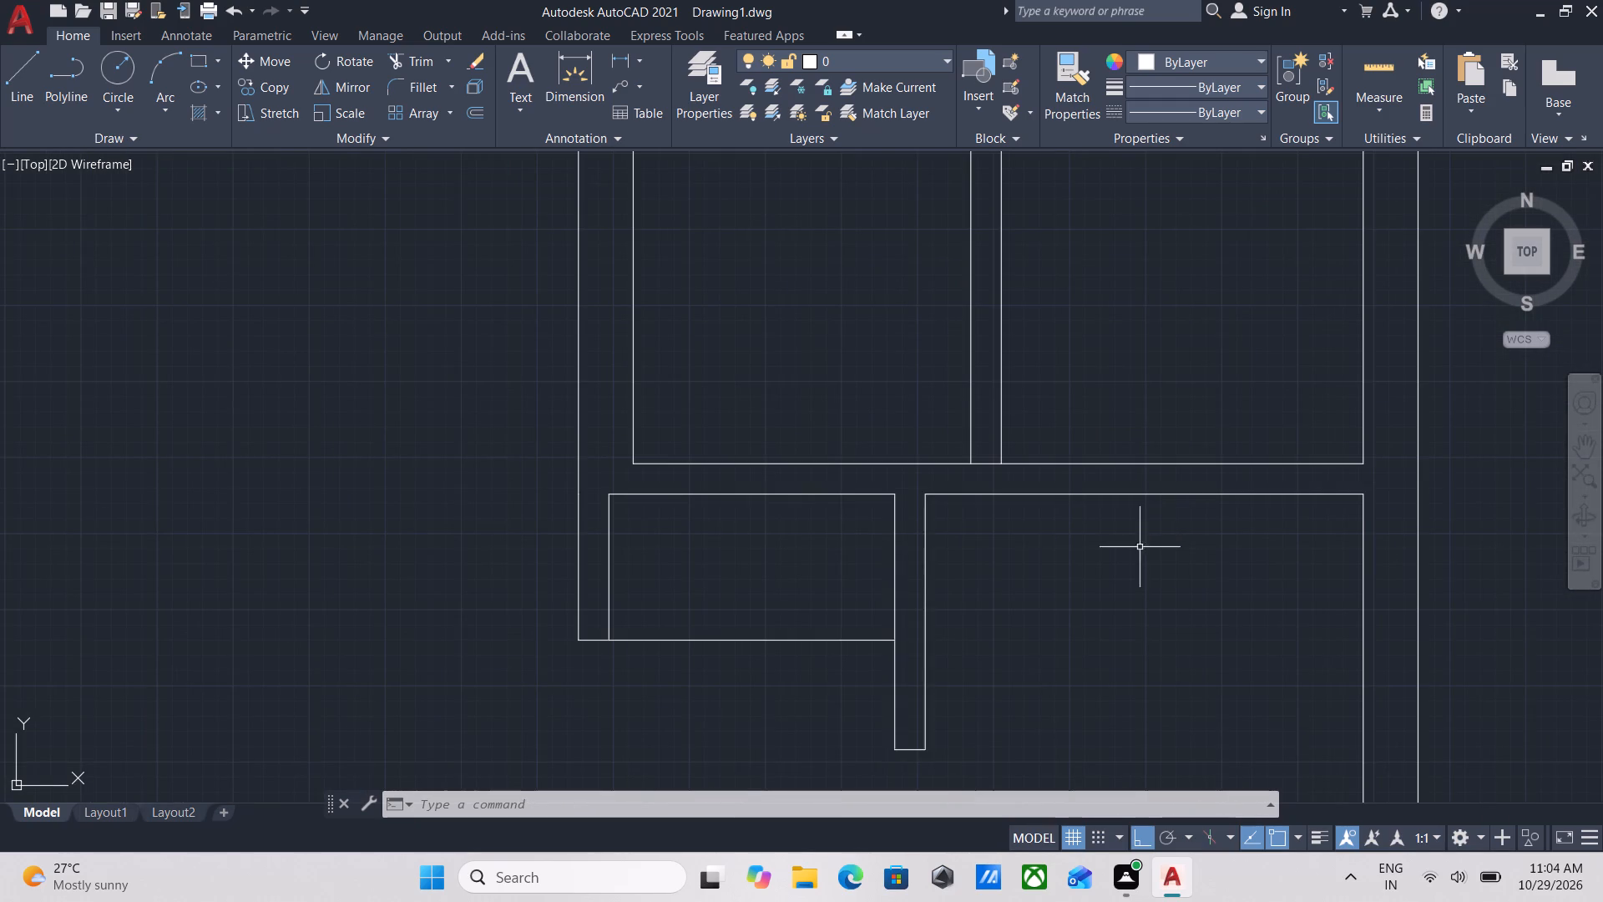
{"action": "scroll", "coordinate": [967, 489], "scroll_direction": "up", "scroll_amount": 2}
{"action": "middle_click_drag", "start_coordinate": [1005, 484], "coordinate": [1024, 592]}
{"action": "scroll", "coordinate": [1024, 592], "scroll_direction": "up", "scroll_amount": 1}
{"action": "type", "text": "tr"}
{"action": "key", "text": "Return"}
{"action": "left_click", "coordinate": [1042, 560]}
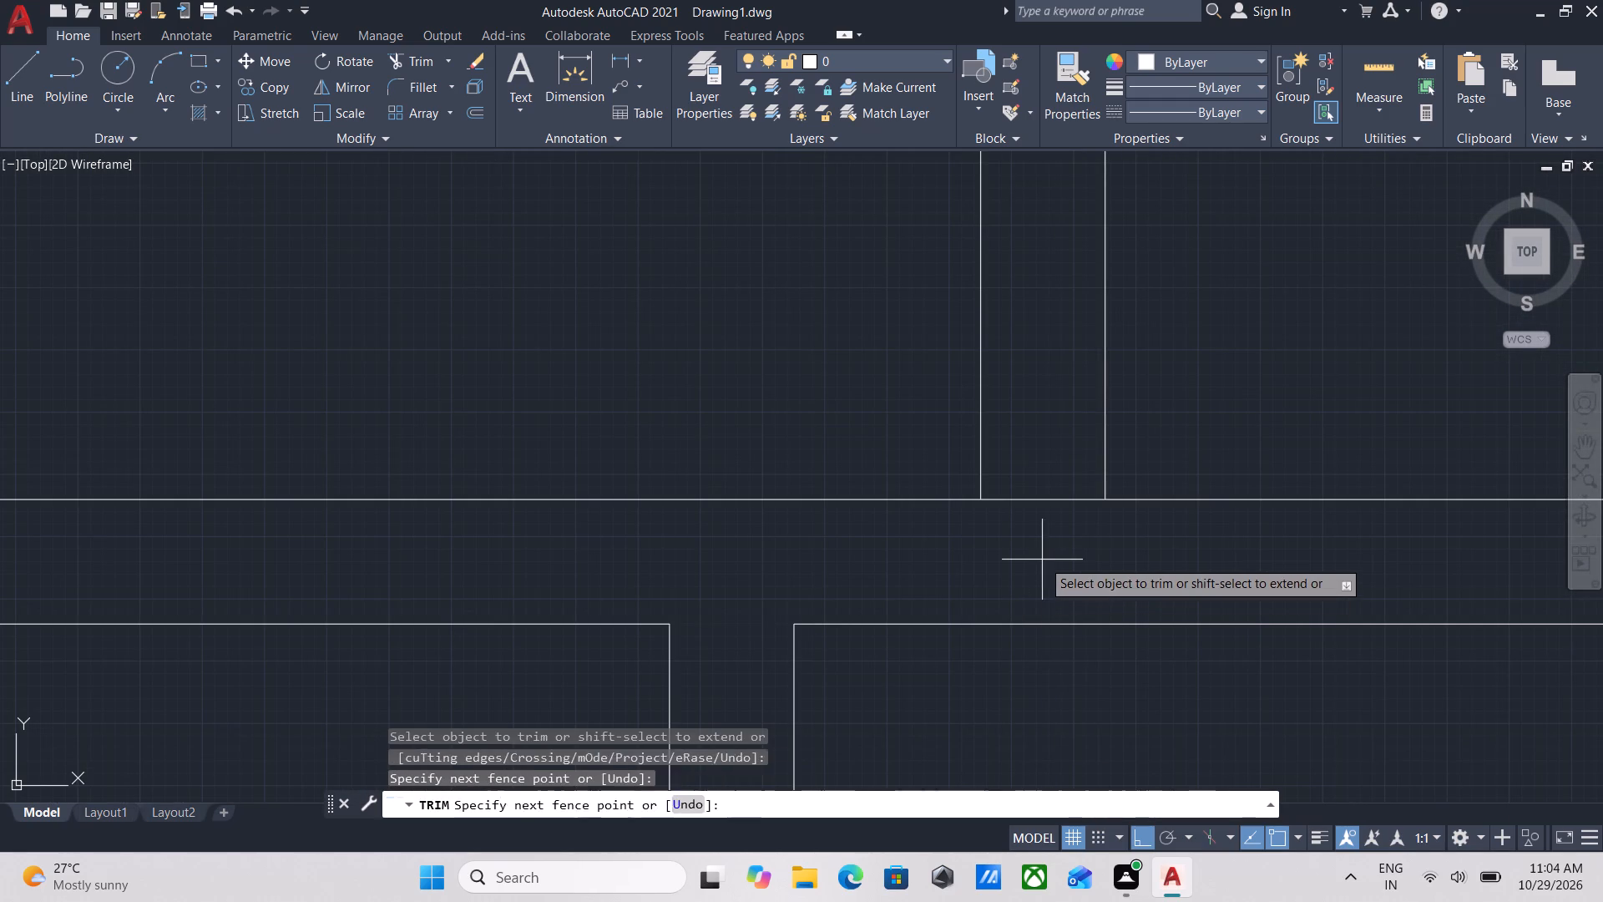
{"action": "left_click", "coordinate": [1030, 464]}
{"action": "key", "text": "Escape"}
Examine the wall layout of the whole floor plan, from the eastern rooms to the southern and western rooms.
{"action": "scroll", "coordinate": [1030, 464], "scroll_direction": "down", "scroll_amount": 4}
{"action": "scroll", "coordinate": [1090, 621], "scroll_direction": "down", "scroll_amount": 1}
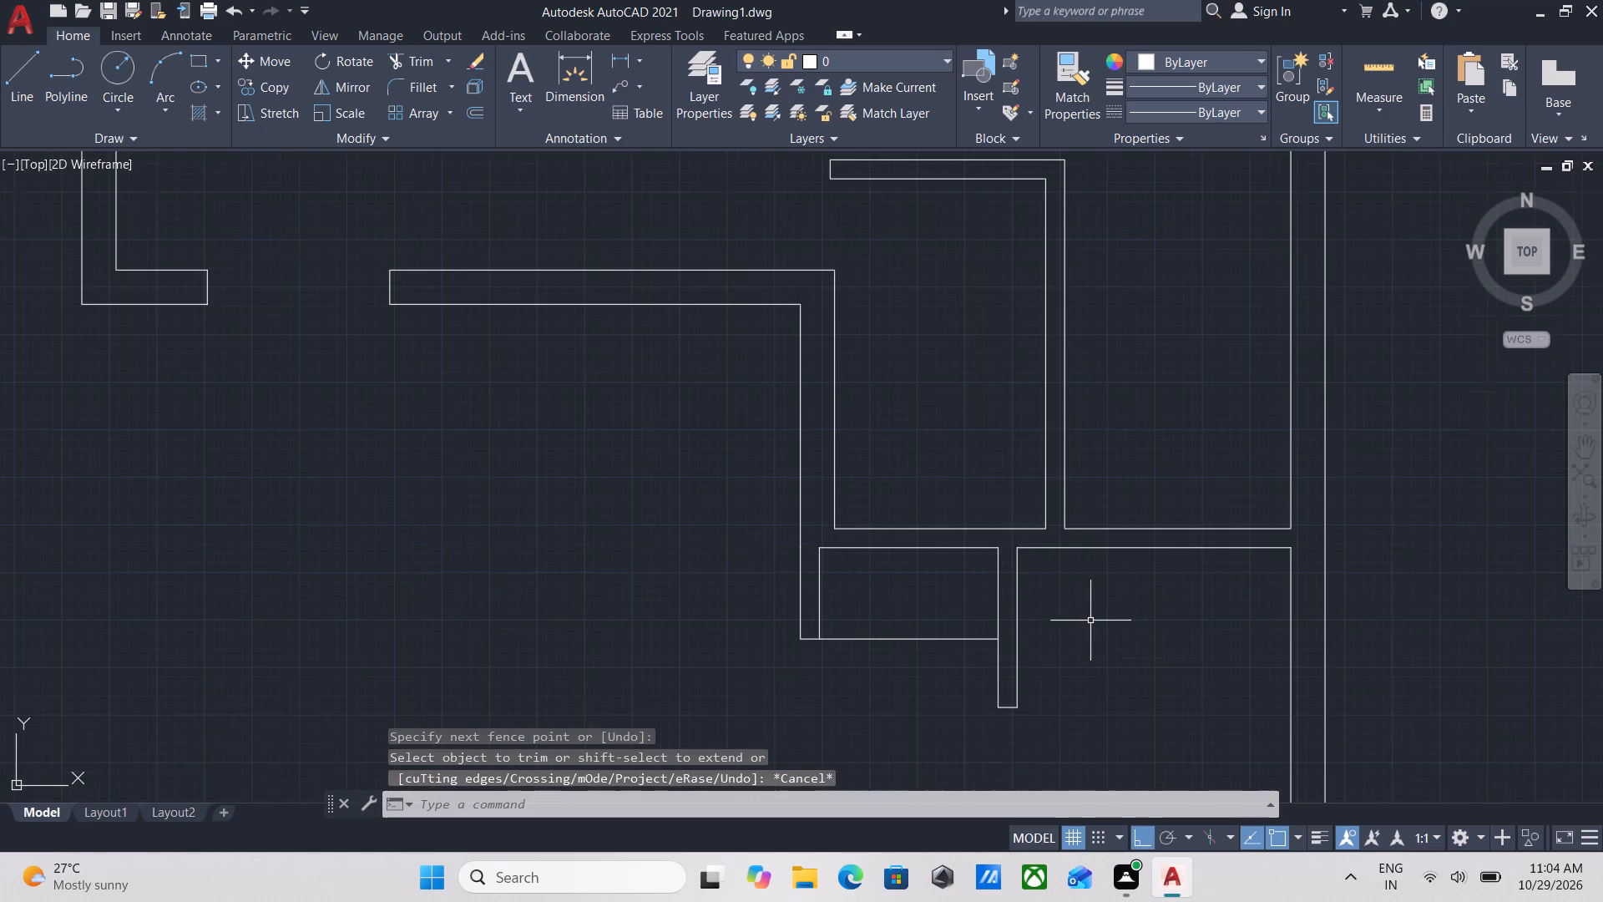
{"action": "middle_click_drag", "start_coordinate": [1090, 620], "coordinate": [1092, 560]}
{"action": "scroll", "coordinate": [1087, 586], "scroll_direction": "down", "scroll_amount": 1}
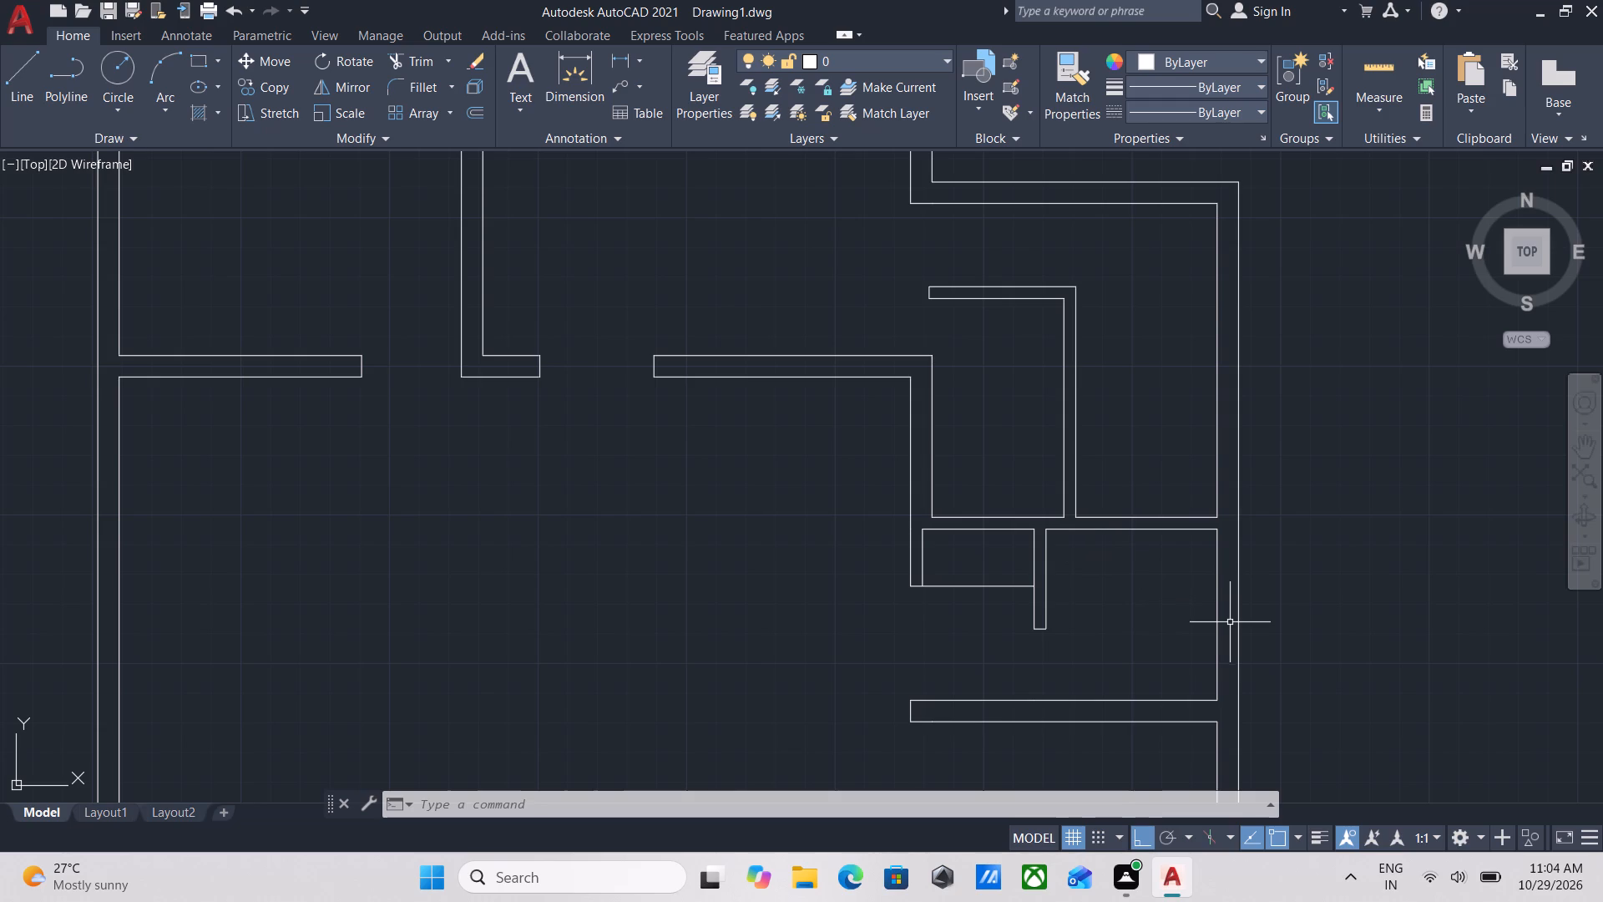
{"action": "middle_click_drag", "start_coordinate": [1138, 592], "coordinate": [1162, 472]}
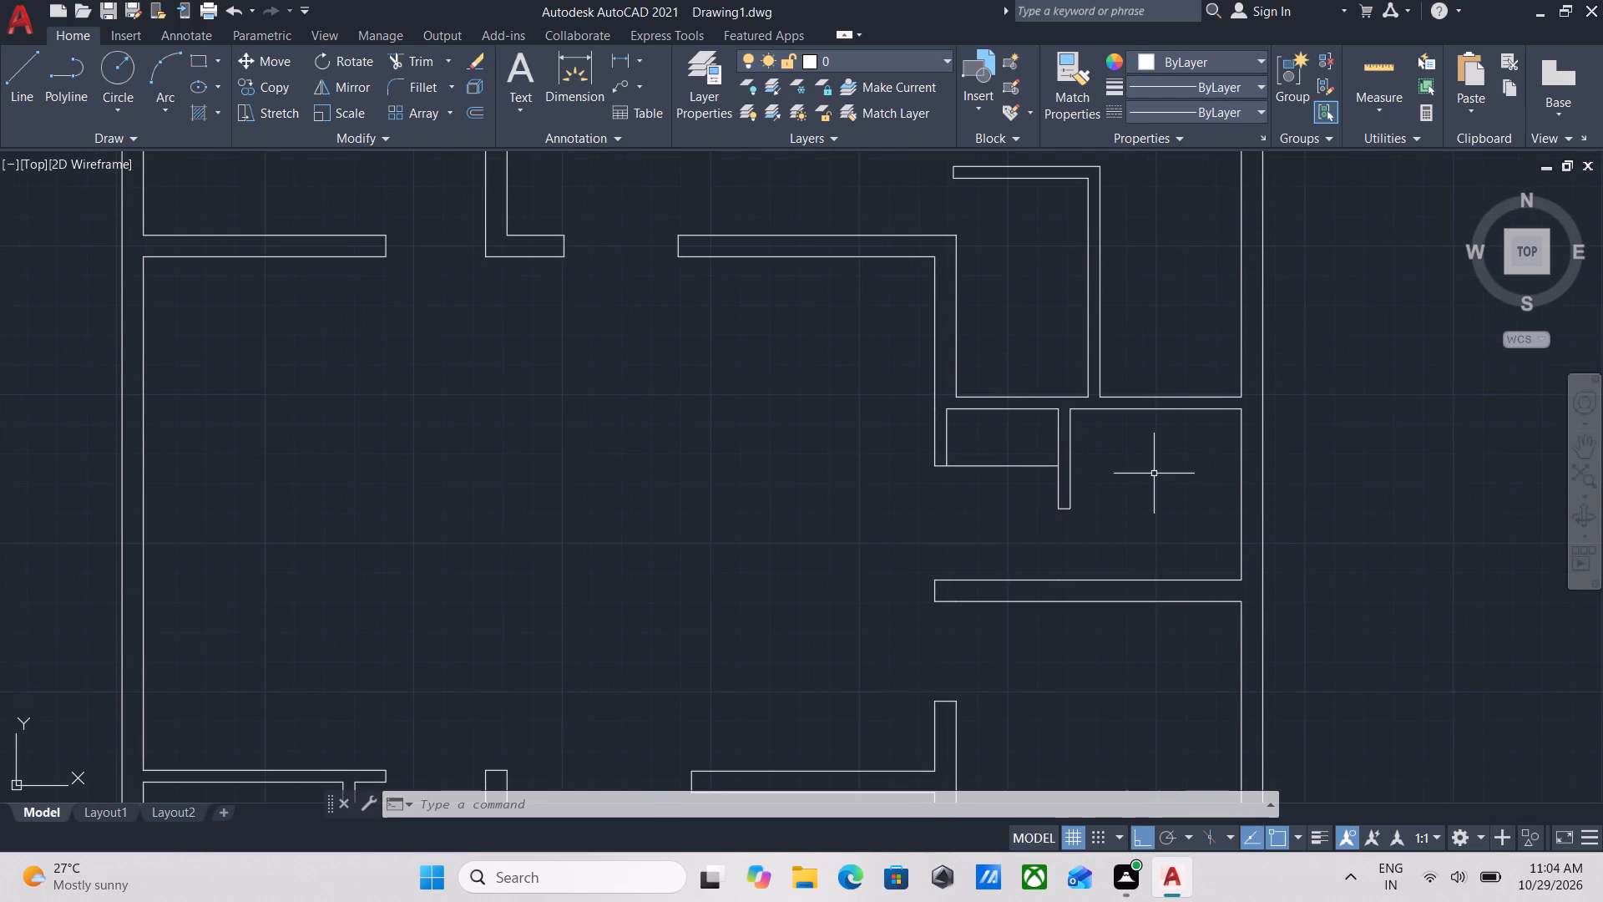
{"action": "scroll", "coordinate": [1154, 576], "scroll_direction": "down", "scroll_amount": 2}
{"action": "middle_click_drag", "start_coordinate": [1161, 681], "coordinate": [1166, 680]}
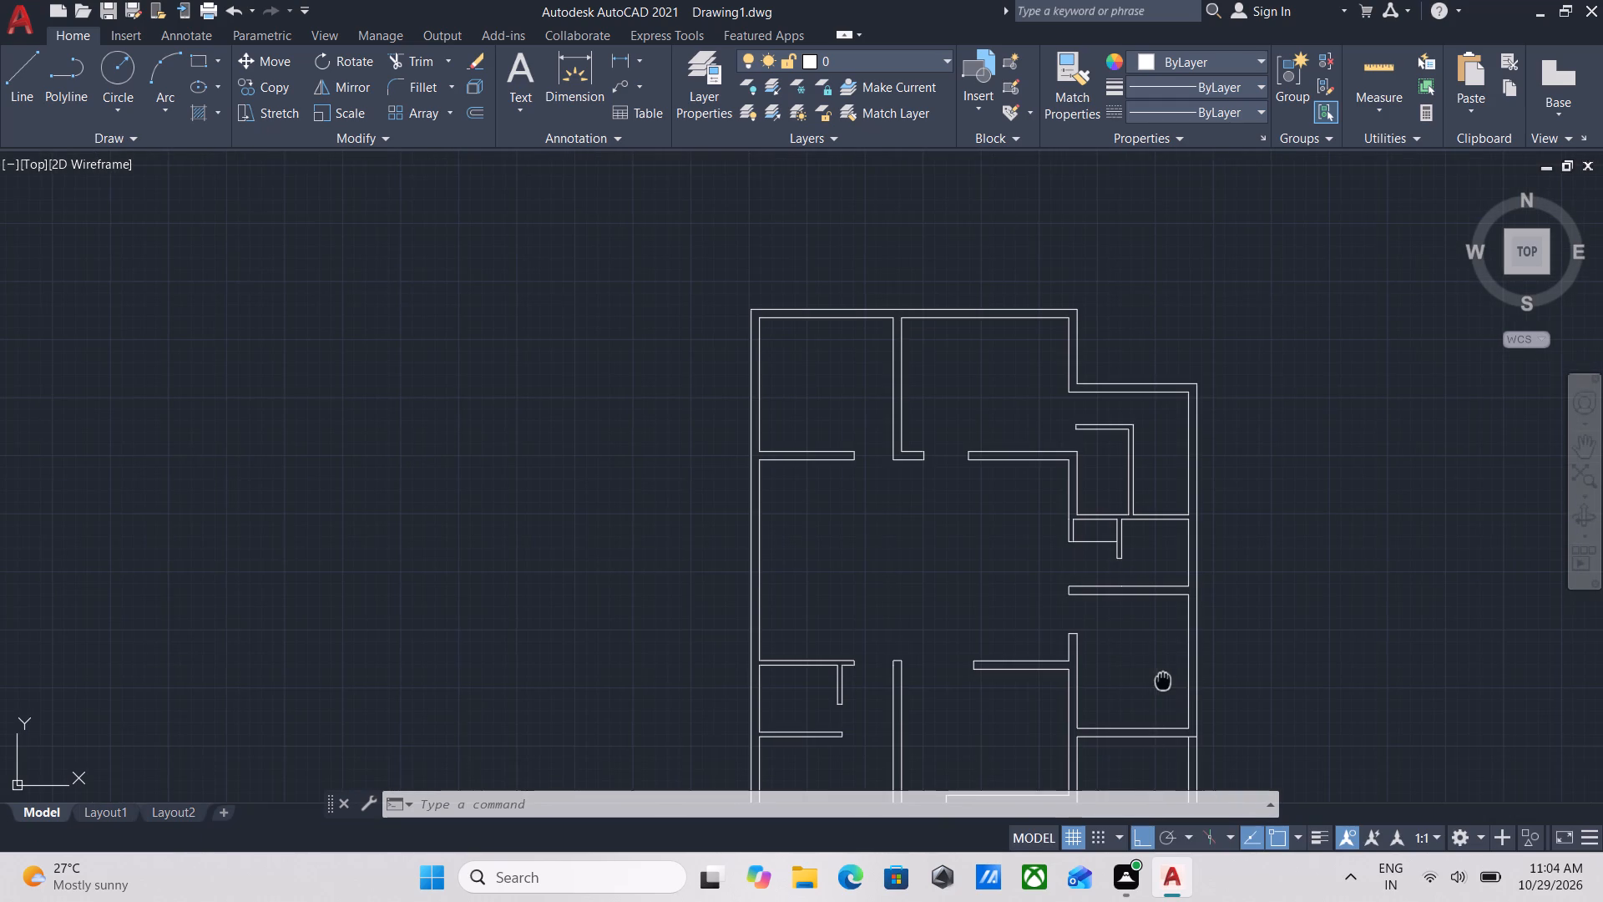
{"action": "middle_click_drag", "start_coordinate": [1166, 680], "coordinate": [1164, 553]}
{"action": "middle_click_drag", "start_coordinate": [1297, 658], "coordinate": [1284, 593]}
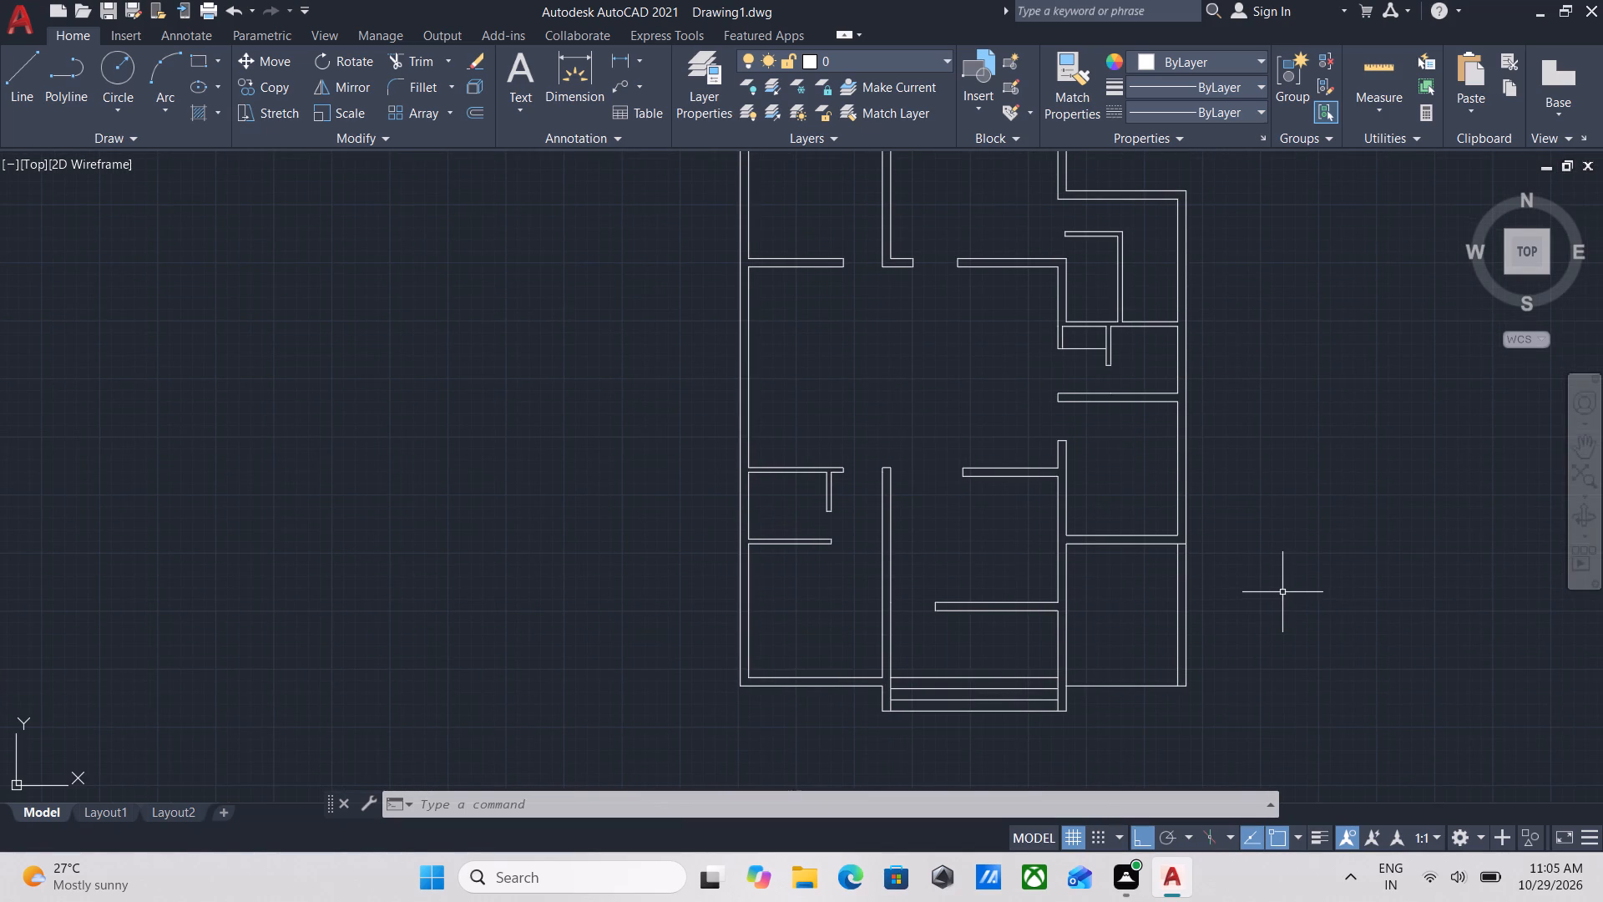
{"action": "middle_click_drag", "start_coordinate": [970, 380], "coordinate": [1211, 443]}
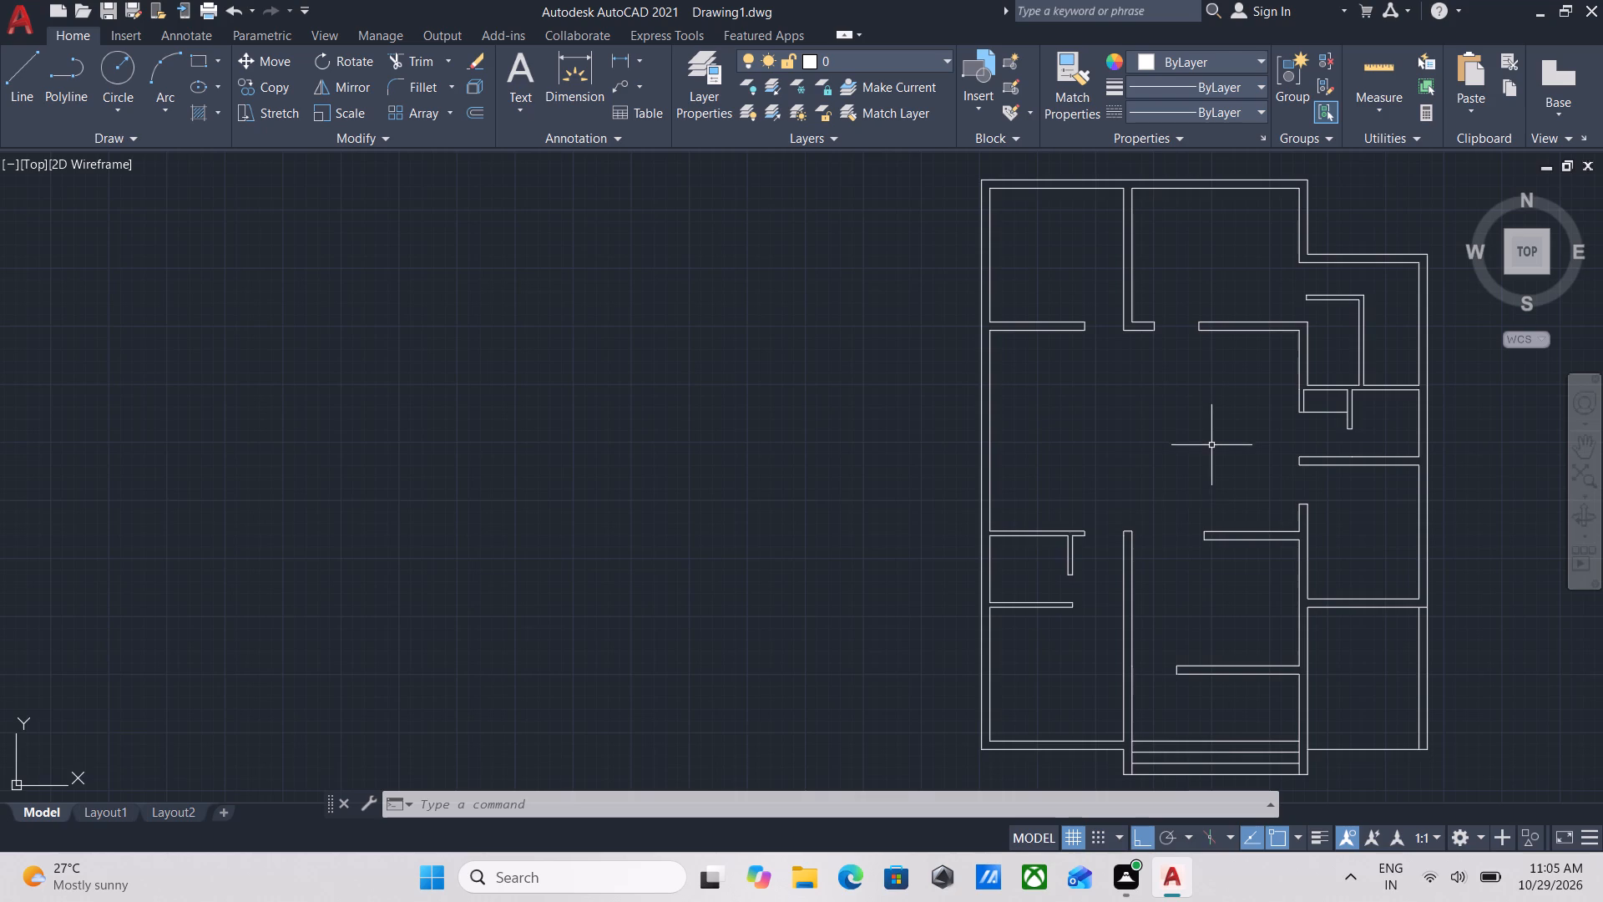
Draw a line 3' north from the northeast corner of the western cross wall's free end, continuing west toward the west wall.
{"action": "scroll", "coordinate": [1063, 570], "scroll_direction": "up", "scroll_amount": 2}
{"action": "scroll", "coordinate": [1105, 507], "scroll_direction": "up", "scroll_amount": 2}
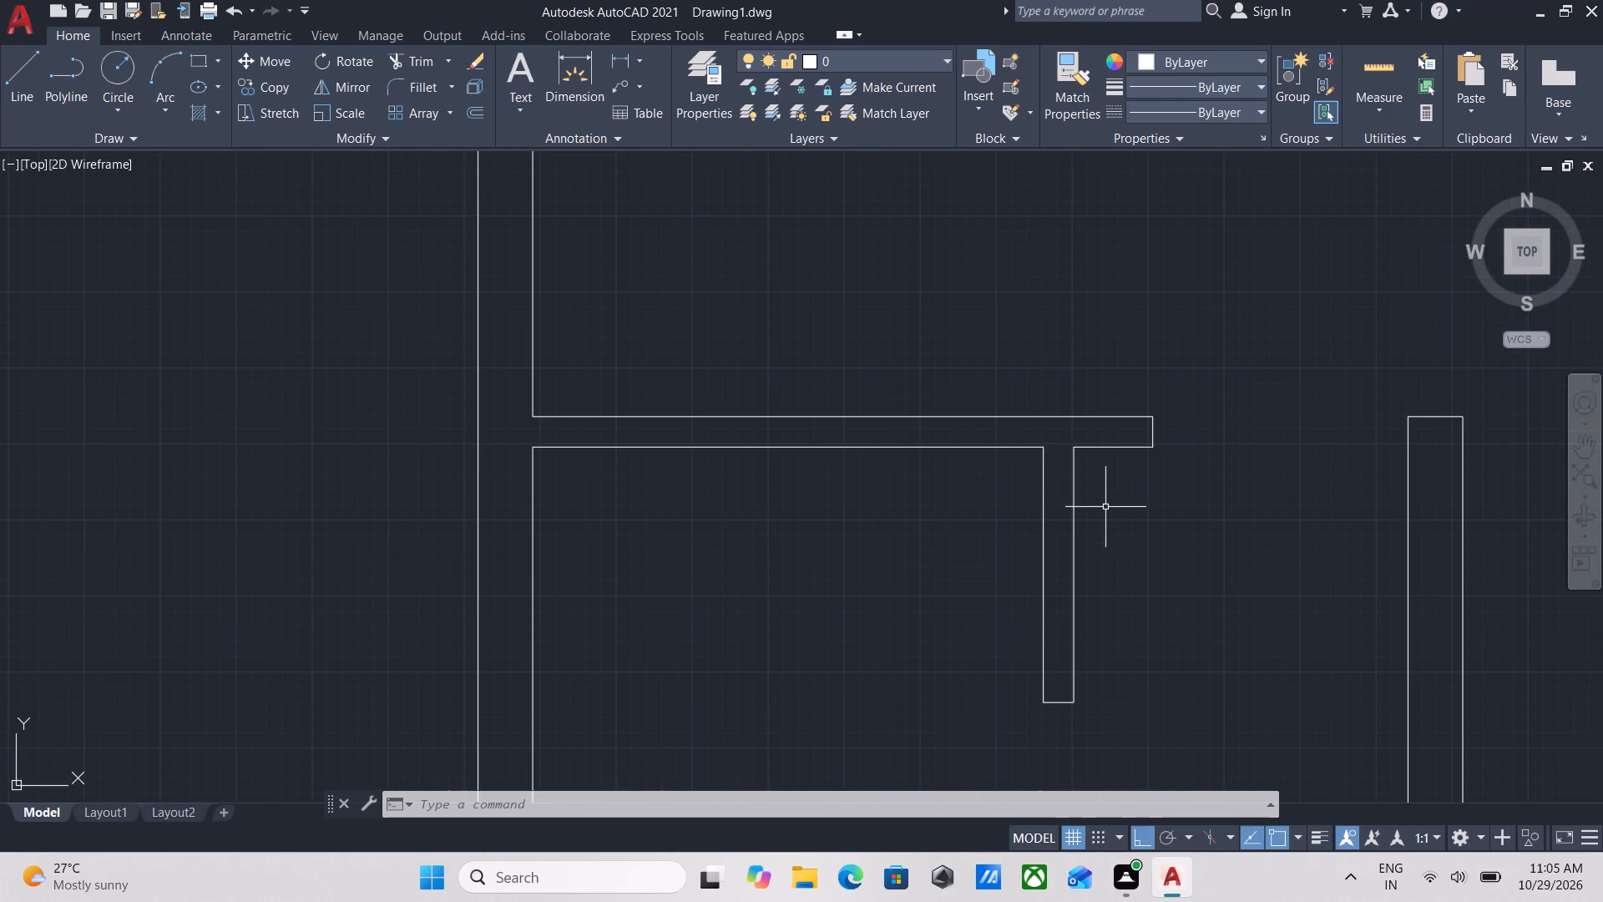
{"action": "key", "text": "l"}
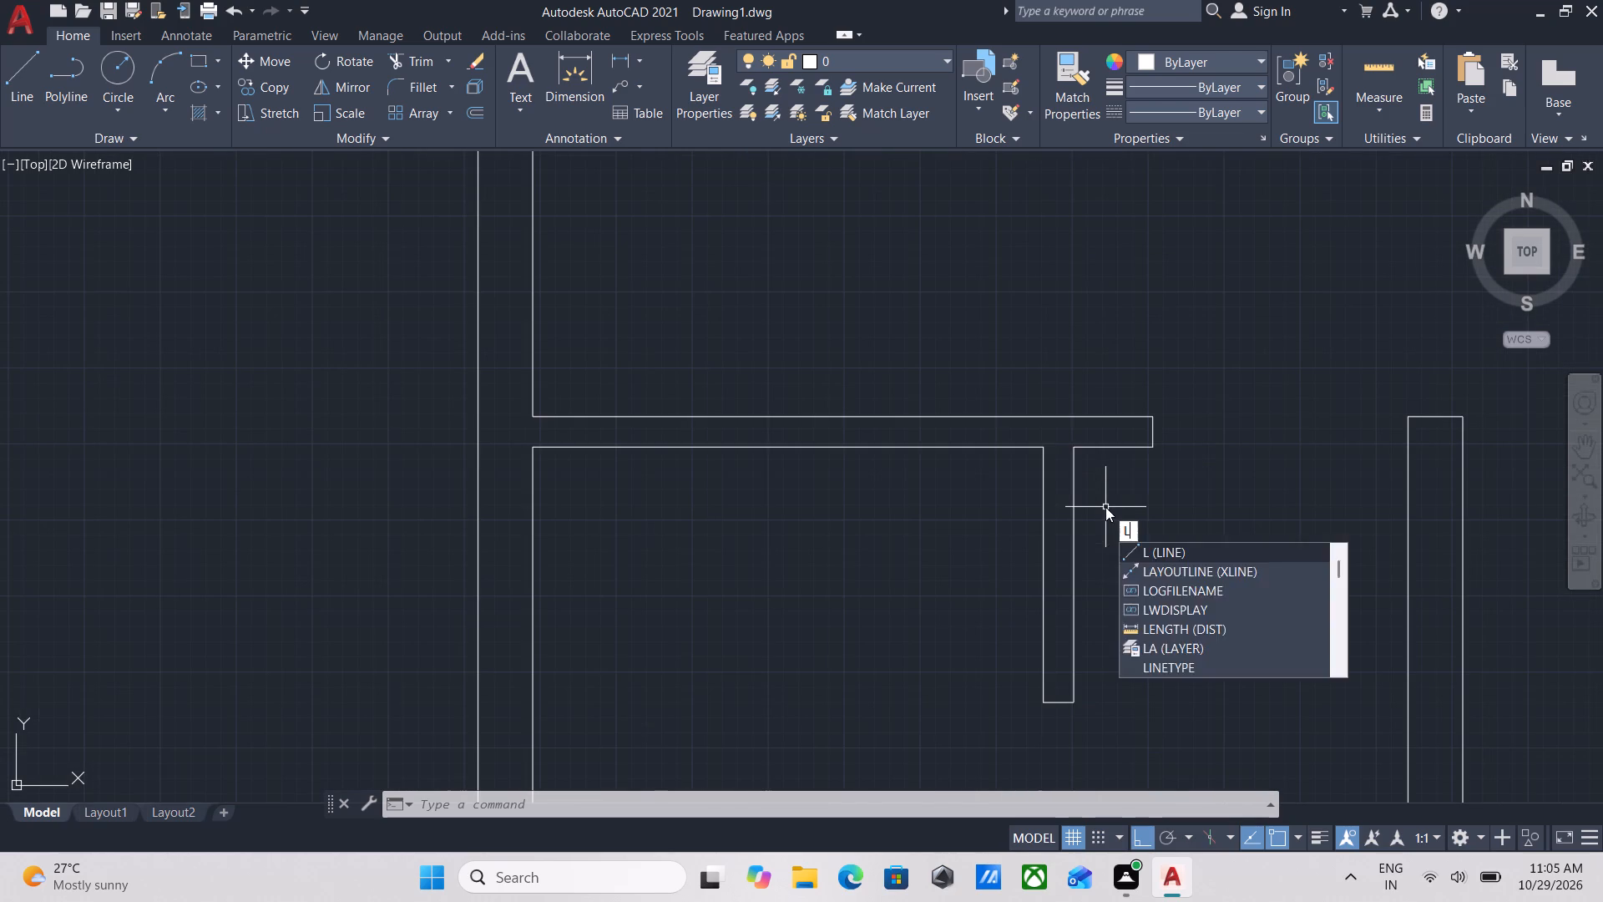
{"action": "key", "text": "Return"}
{"action": "scroll", "coordinate": [1125, 438], "scroll_direction": "down", "scroll_amount": 5}
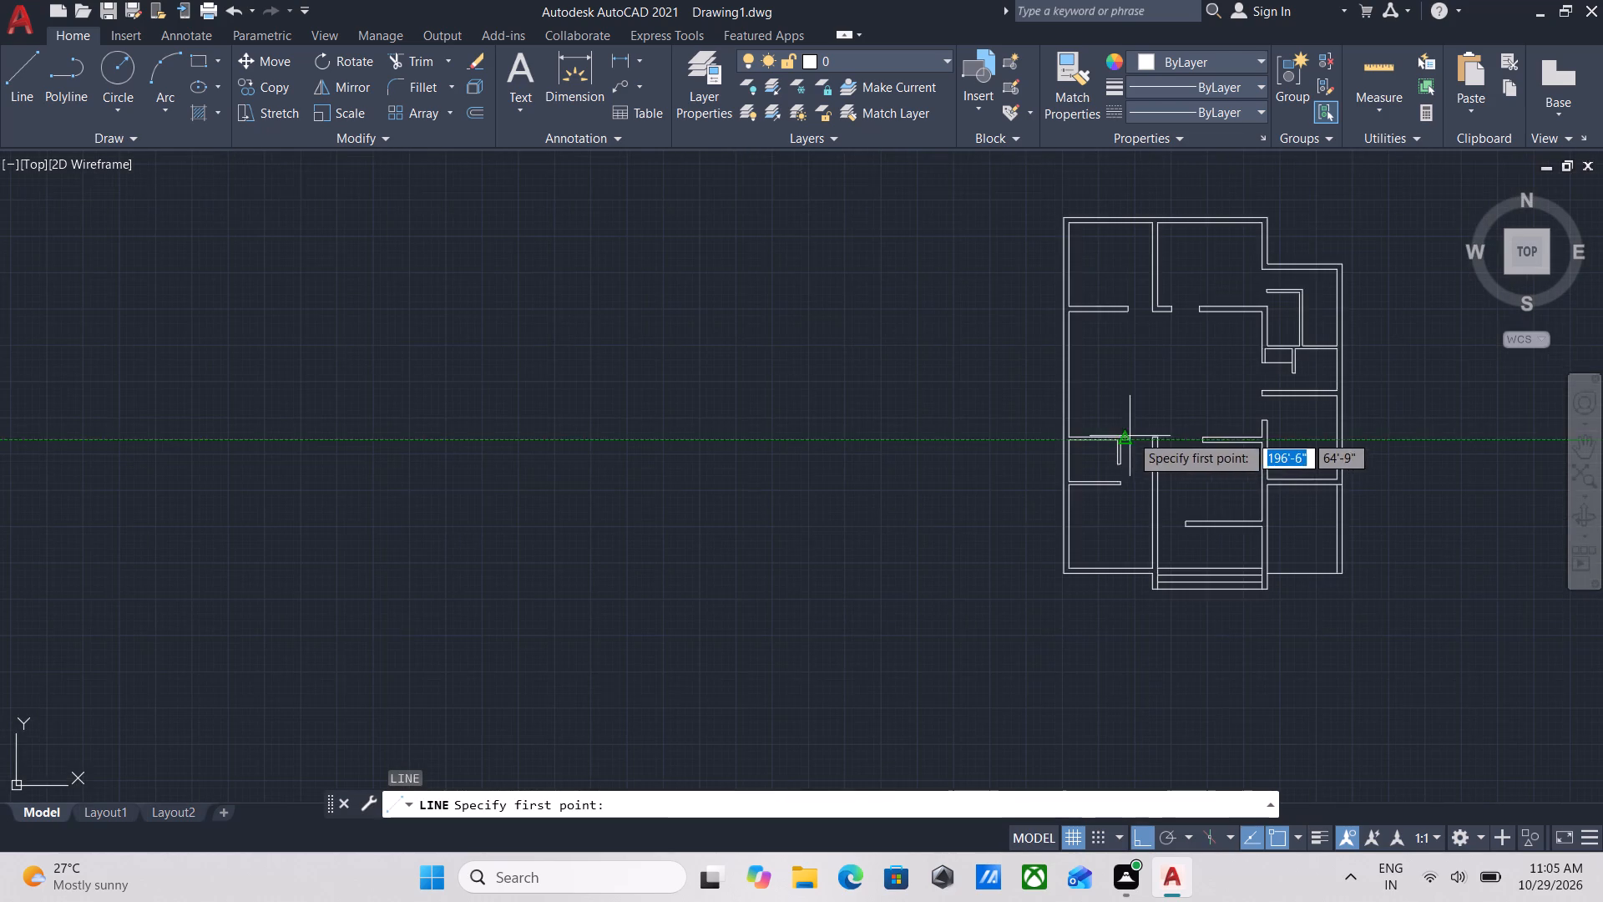
{"action": "scroll", "coordinate": [1130, 434], "scroll_direction": "up", "scroll_amount": 8}
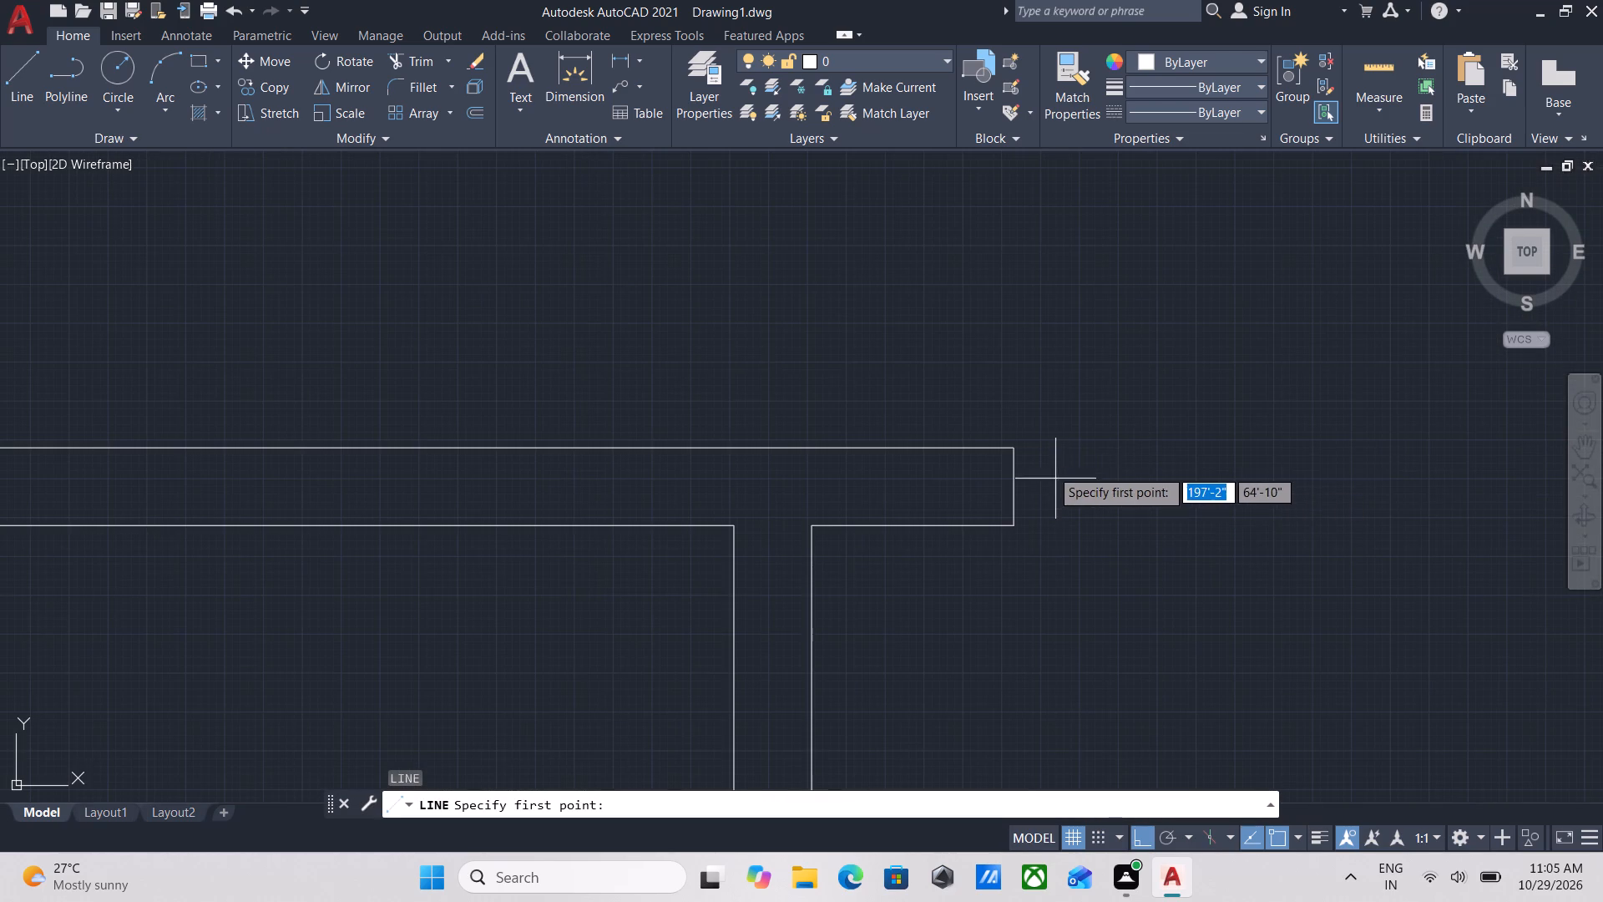
{"action": "left_click", "coordinate": [1014, 448]}
{"action": "middle_click_drag", "start_coordinate": [1074, 243], "coordinate": [1073, 241]}
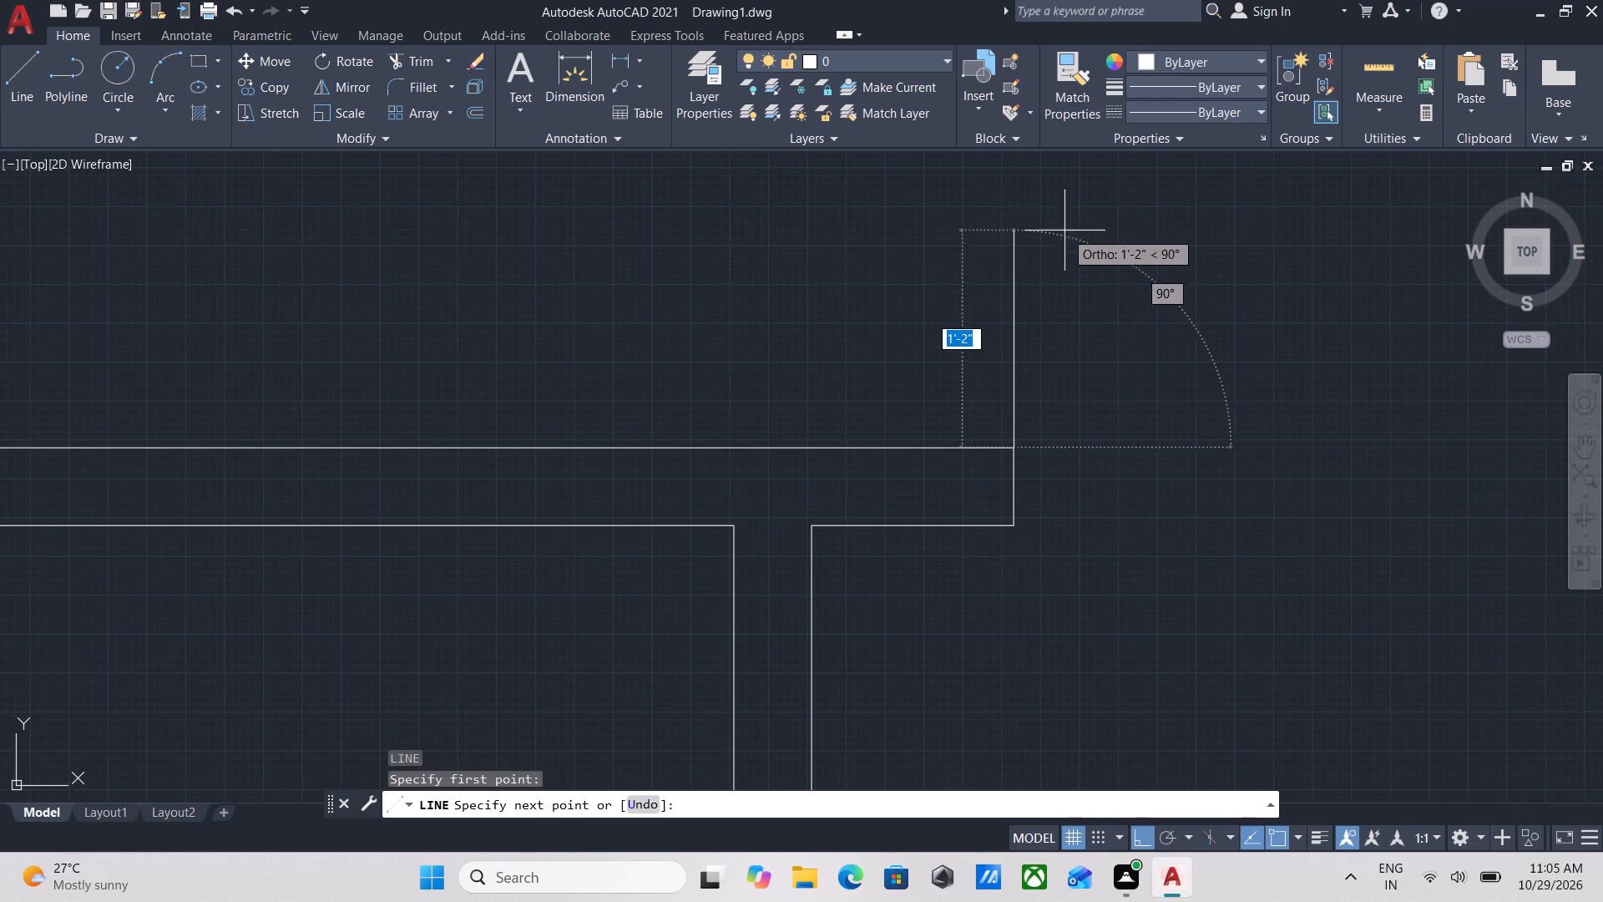
{"action": "middle_click_drag", "start_coordinate": [1073, 241], "coordinate": [1077, 611]}
{"action": "scroll", "coordinate": [1081, 494], "scroll_direction": "down", "scroll_amount": 2}
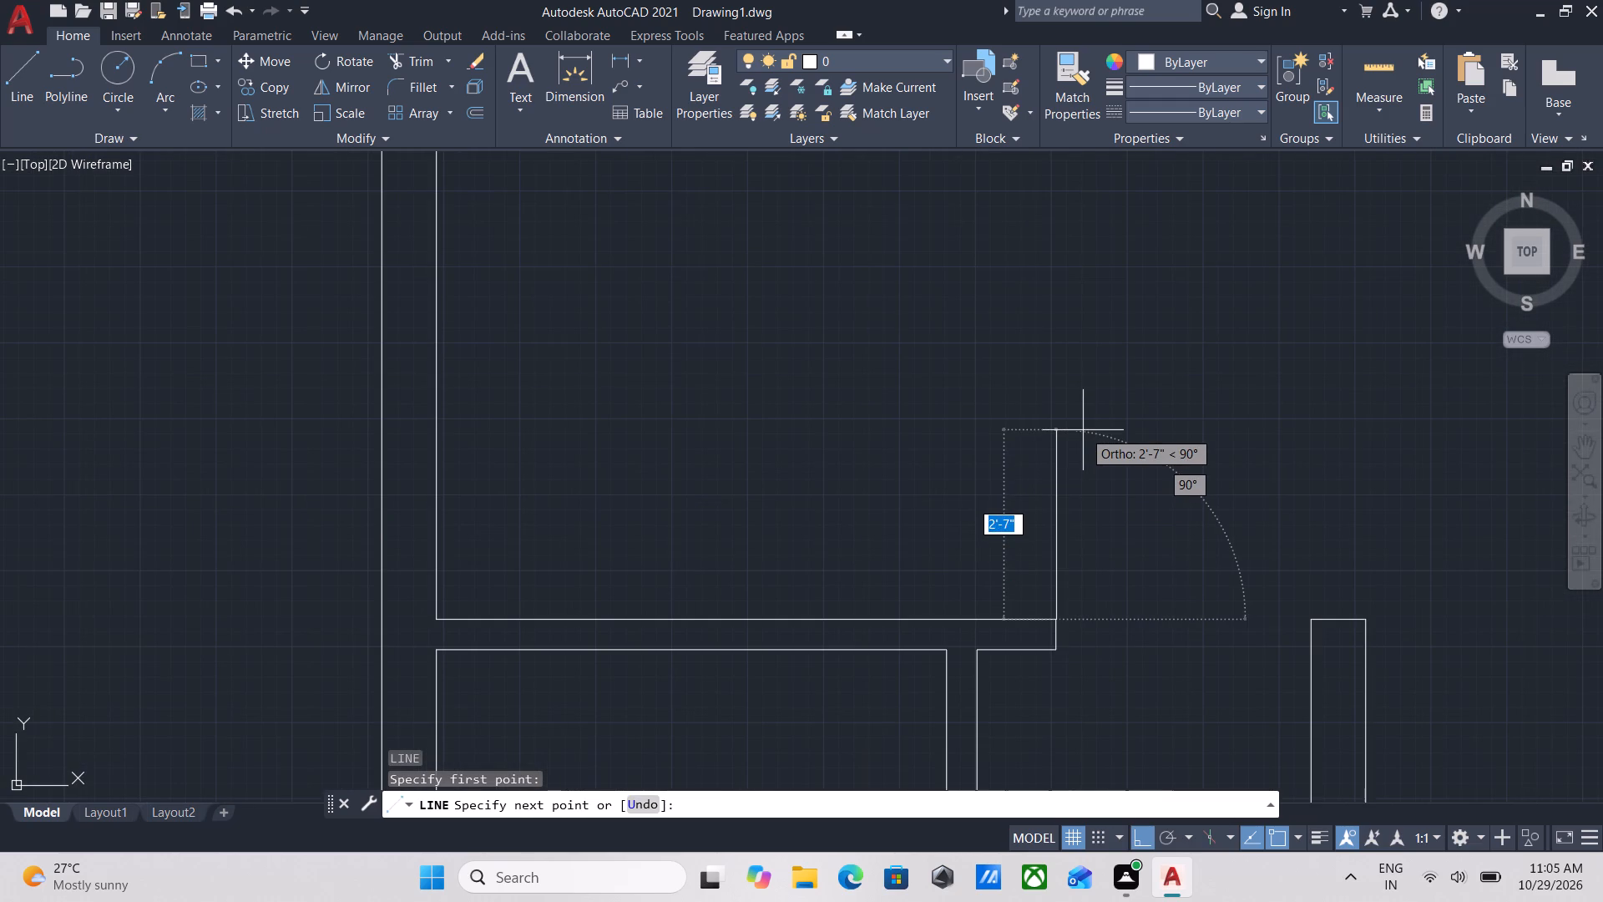
{"action": "type", "text": "3'"}
{"action": "key", "text": "Return"}
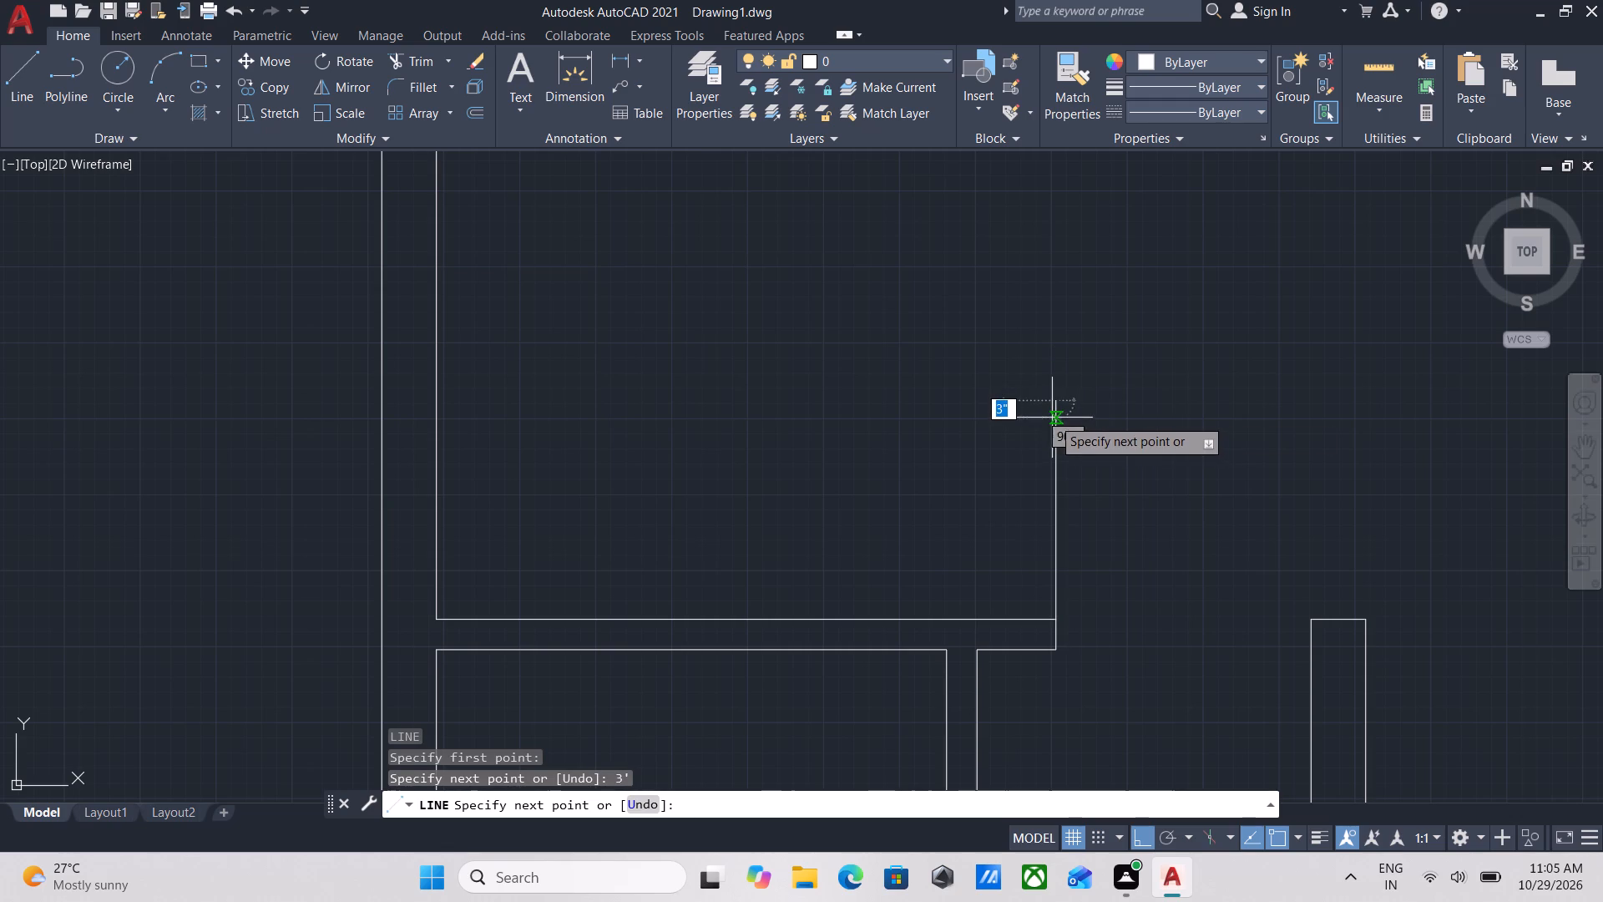
{"action": "middle_click_drag", "start_coordinate": [819, 432], "coordinate": [1056, 508]}
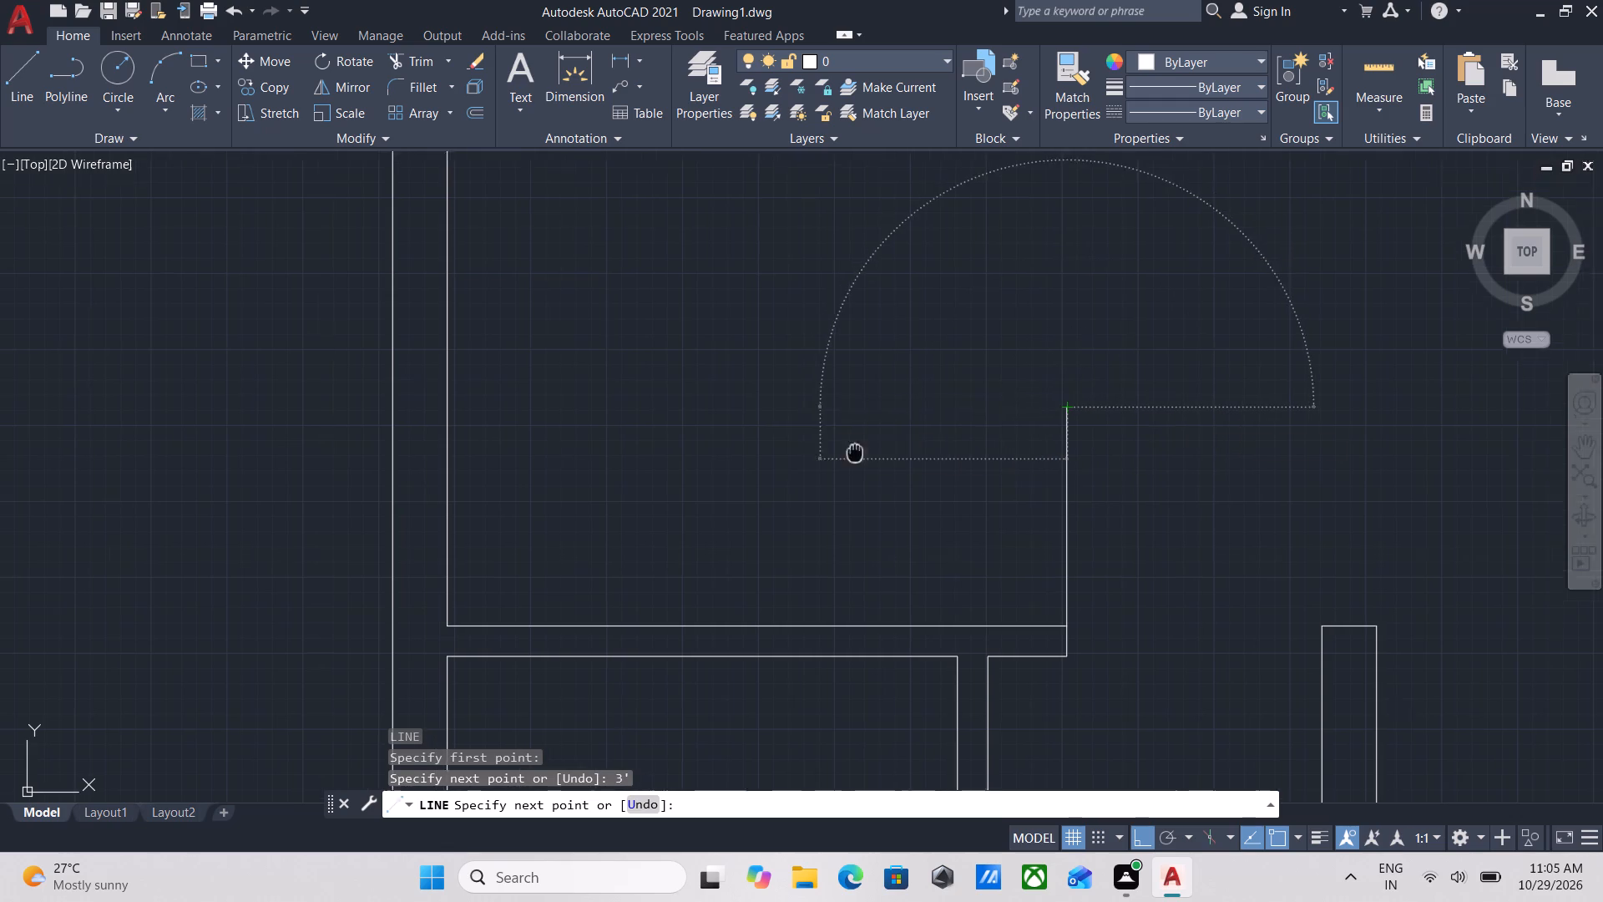
{"action": "middle_click_drag", "start_coordinate": [1056, 508], "coordinate": [1259, 531]}
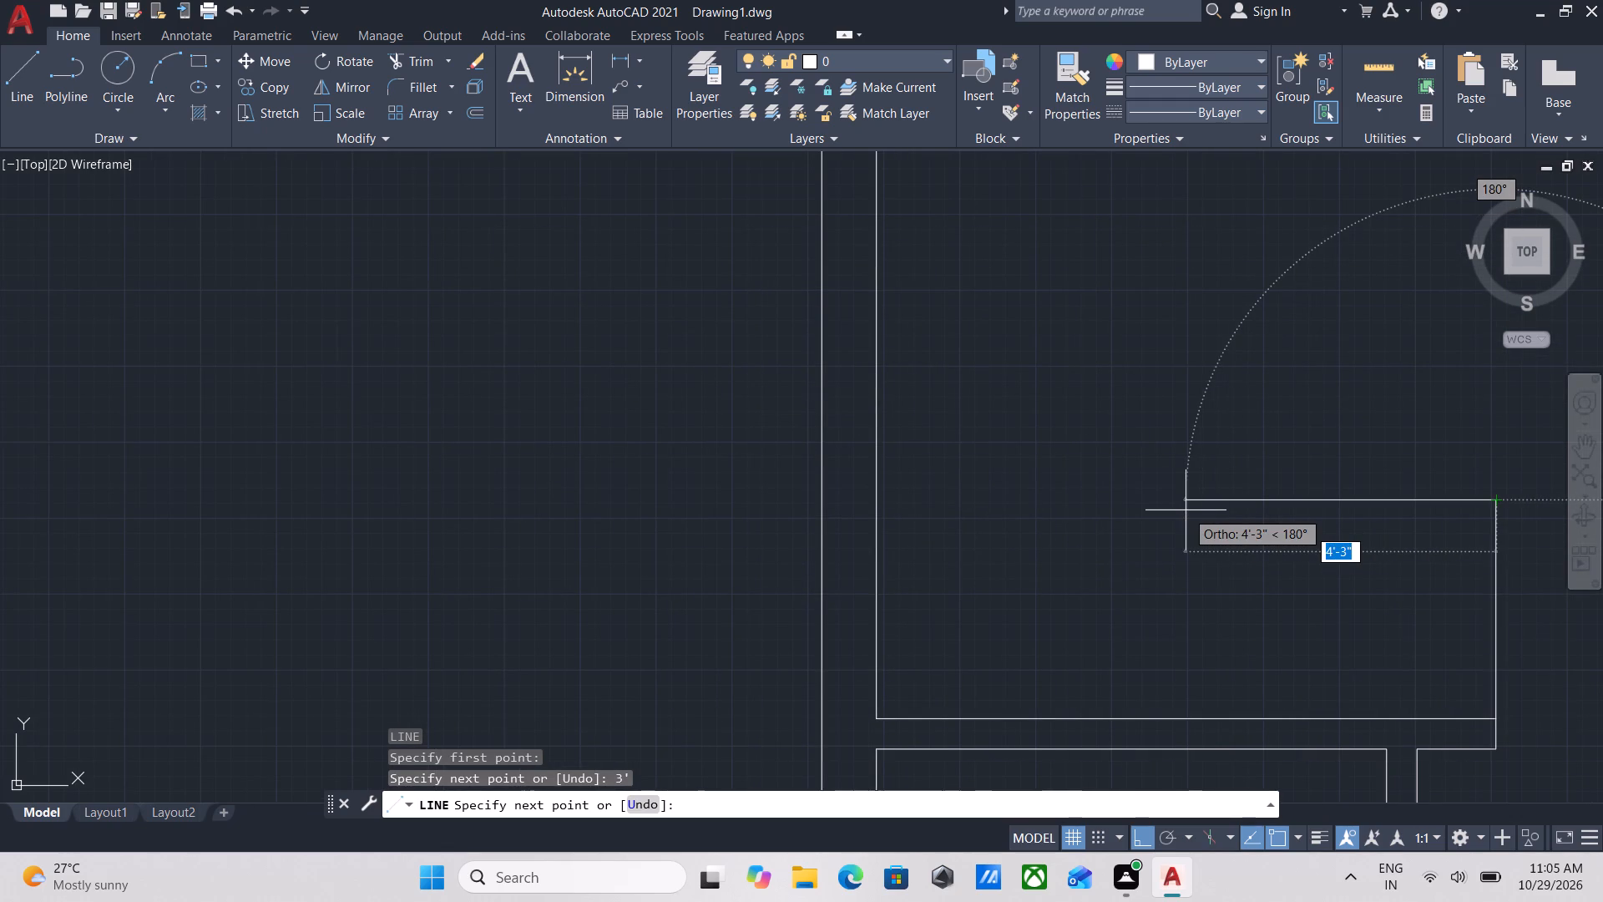
{"action": "left_click", "coordinate": [1075, 496]}
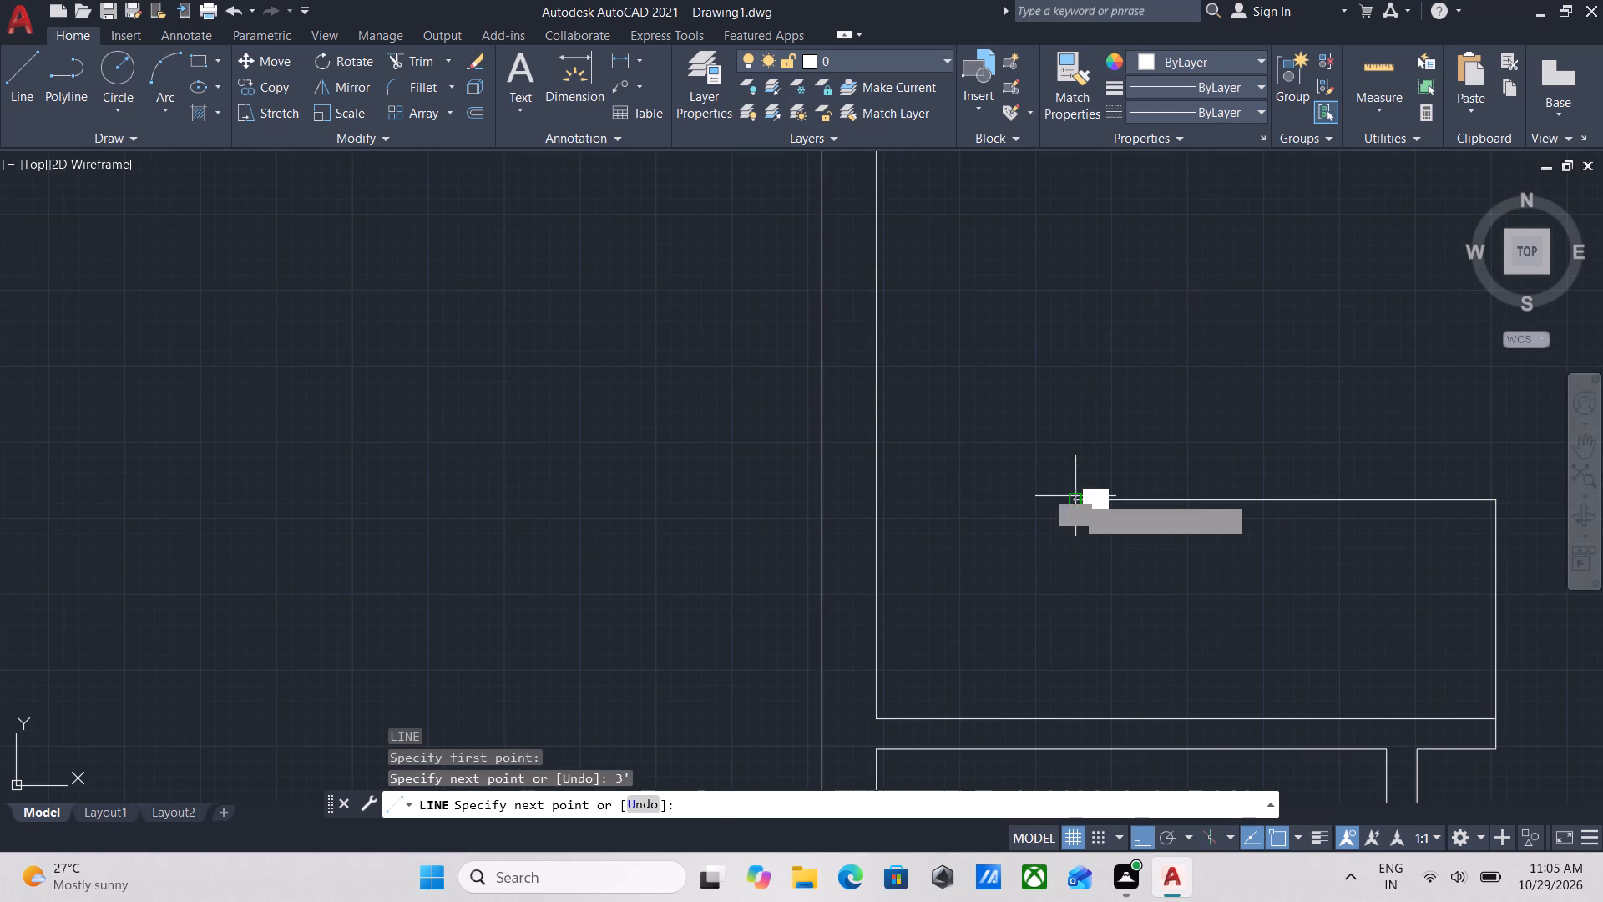
{"action": "key", "text": "Escape"}
Offset the west wall's inner face 3' east into the large central room.
{"action": "scroll", "coordinate": [832, 495], "scroll_direction": "down", "scroll_amount": 1}
{"action": "middle_click_drag", "start_coordinate": [866, 510], "coordinate": [973, 540]}
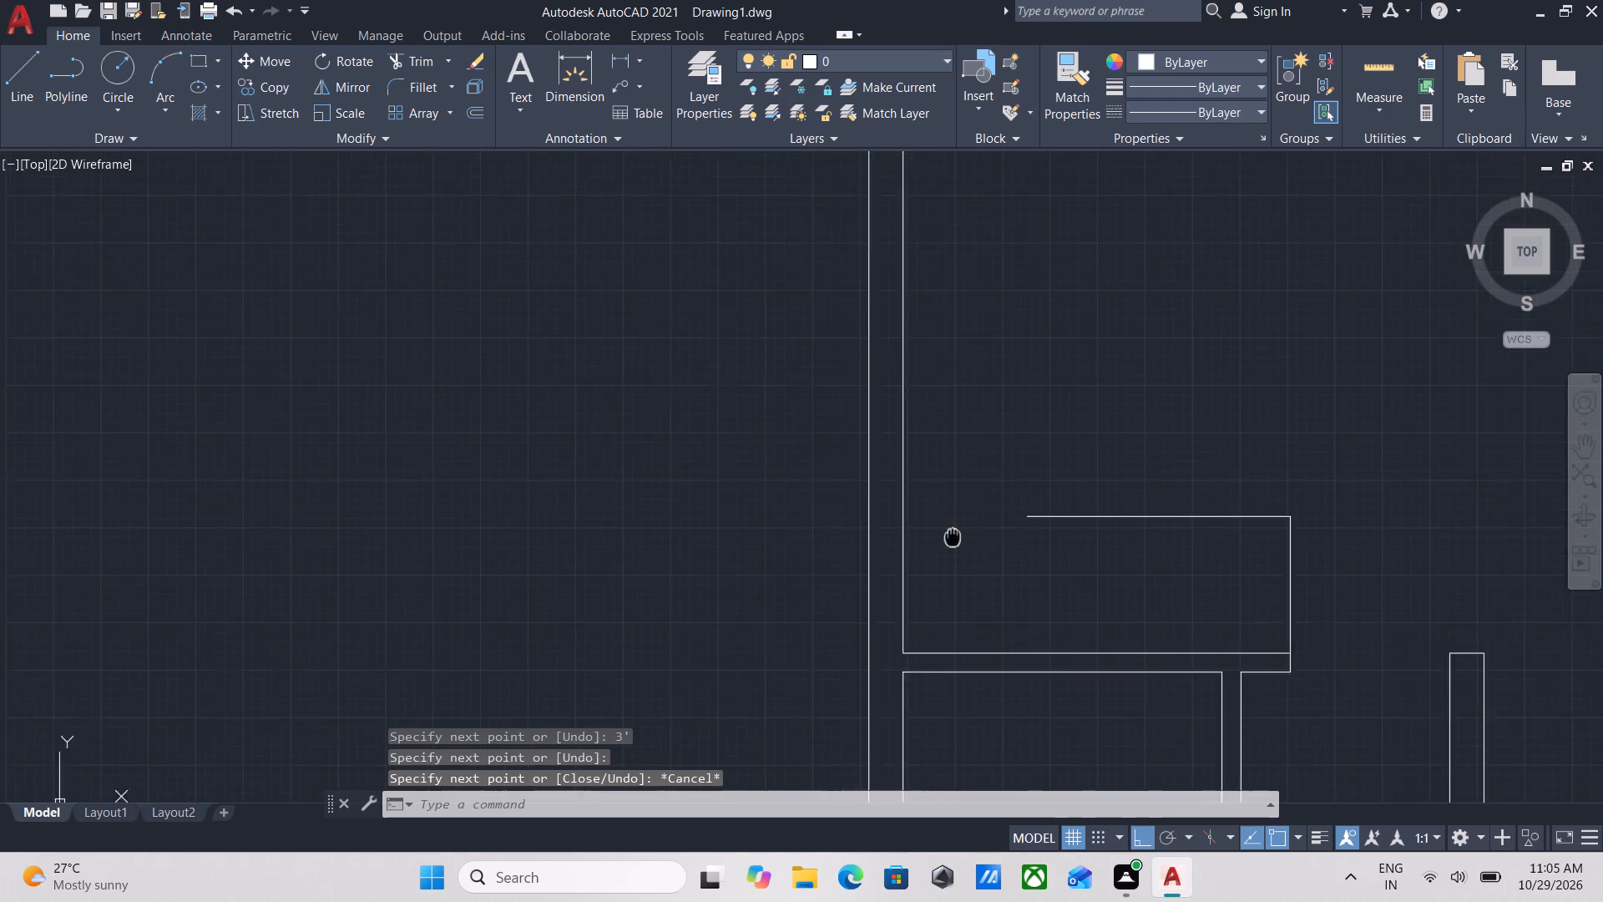
{"action": "middle_click_drag", "start_coordinate": [973, 540], "coordinate": [984, 540]}
{"action": "left_click", "coordinate": [1024, 567]}
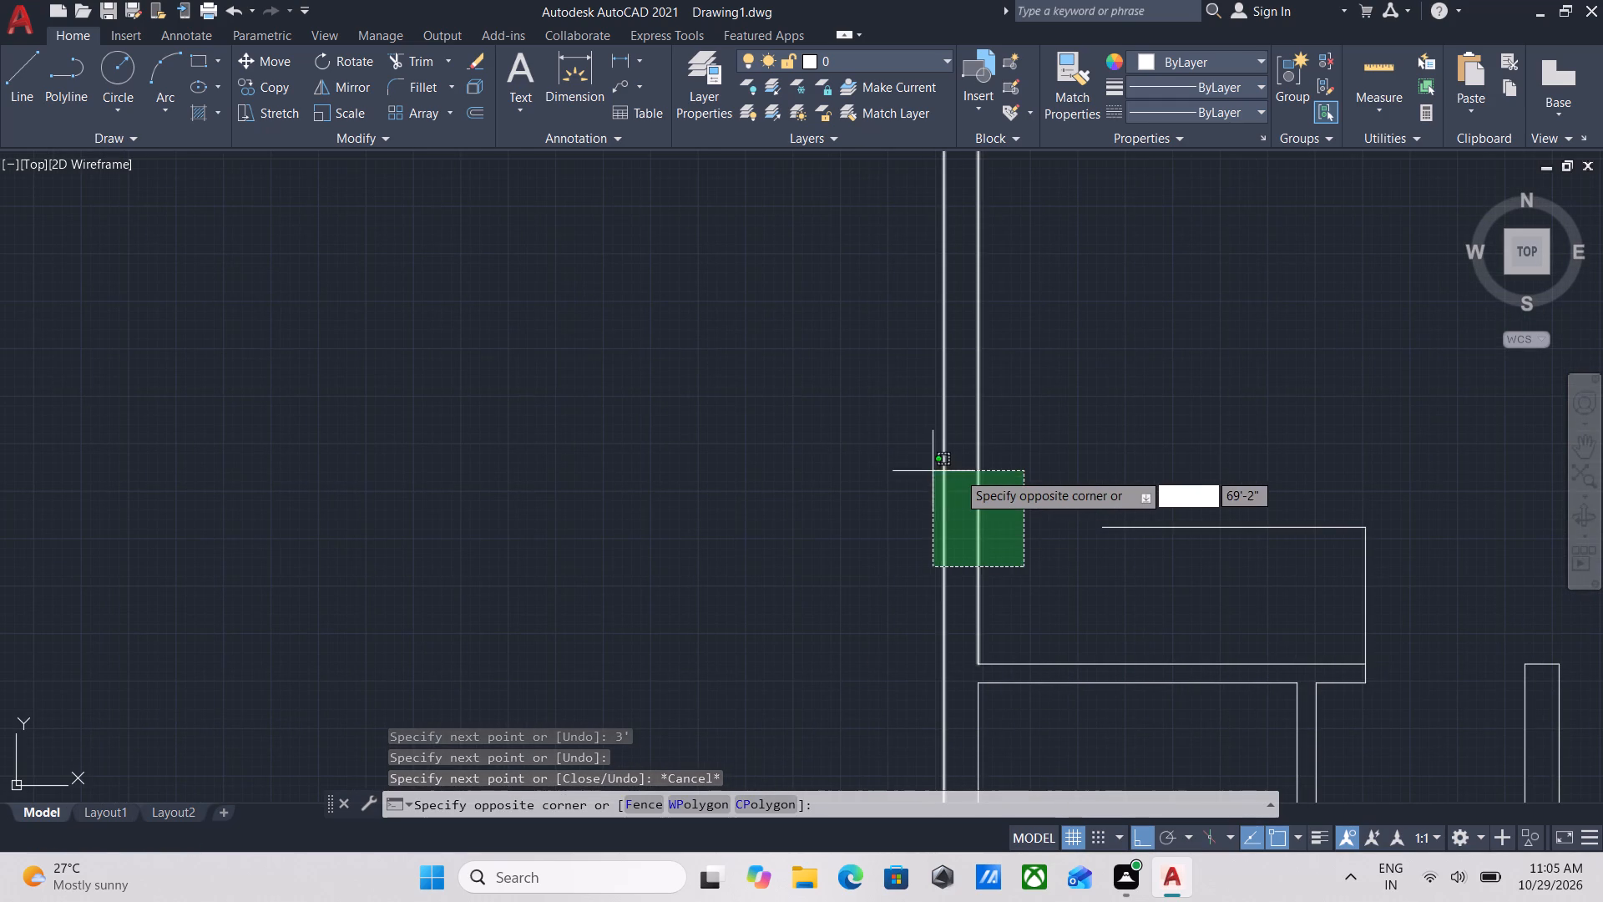
{"action": "left_click", "coordinate": [963, 461]}
{"action": "scroll", "coordinate": [1004, 454], "scroll_direction": "down", "scroll_amount": 1}
{"action": "middle_click_drag", "start_coordinate": [1018, 495], "coordinate": [1026, 588]}
{"action": "scroll", "coordinate": [1026, 588], "scroll_direction": "up", "scroll_amount": 1}
{"action": "key", "text": "o"}
{"action": "key", "text": "Return"}
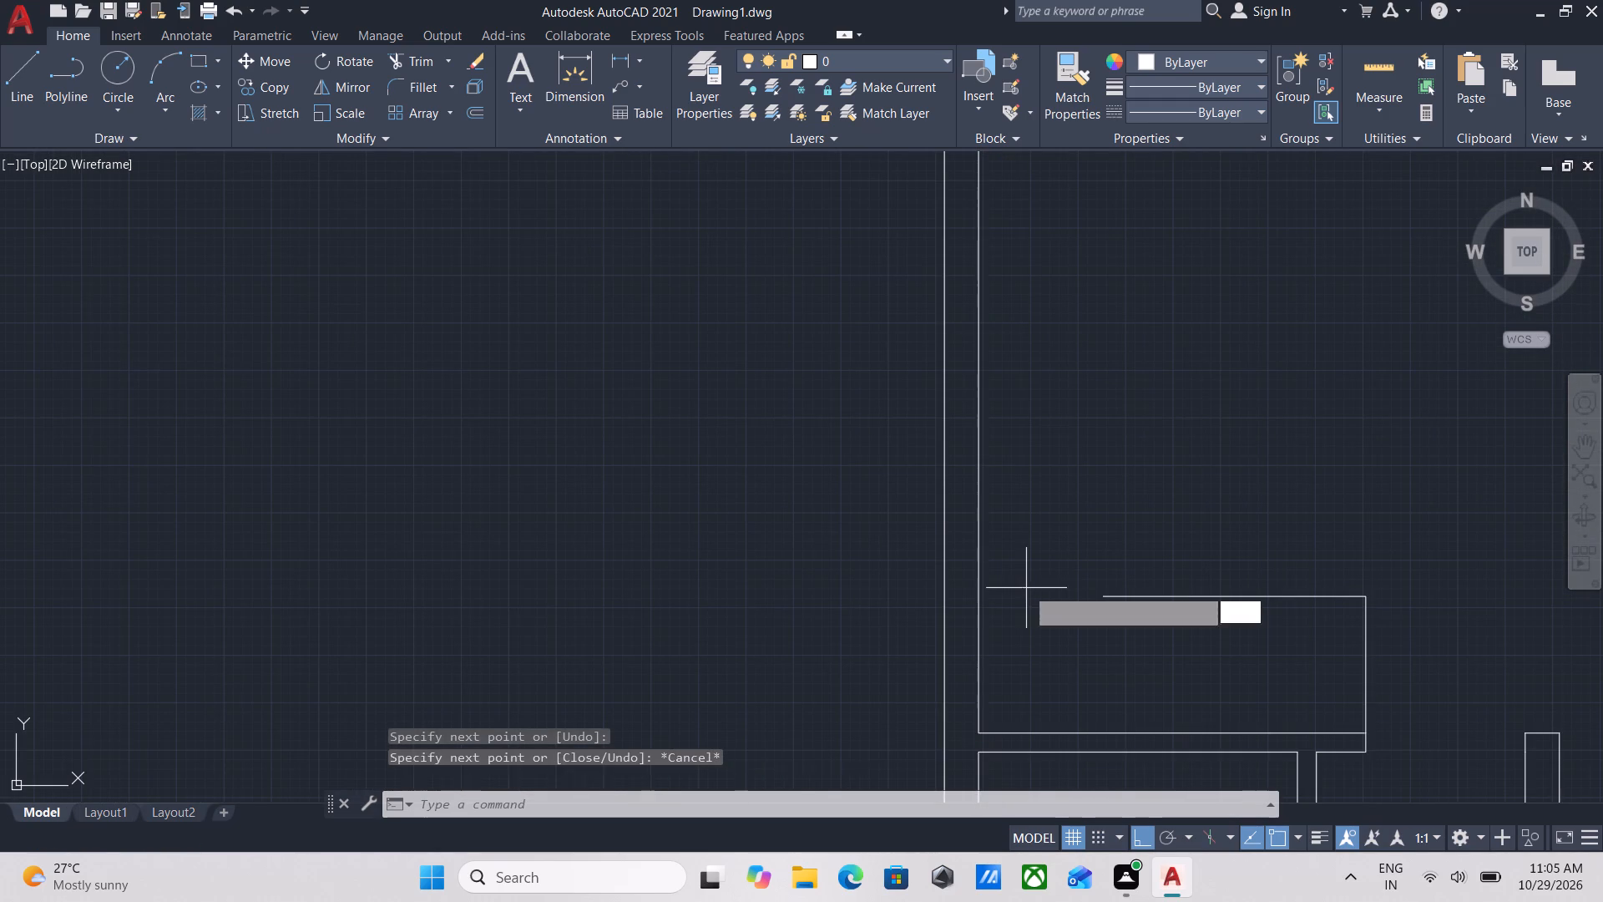
{"action": "left_click", "coordinate": [982, 524]}
{"action": "left_click", "coordinate": [1121, 524]}
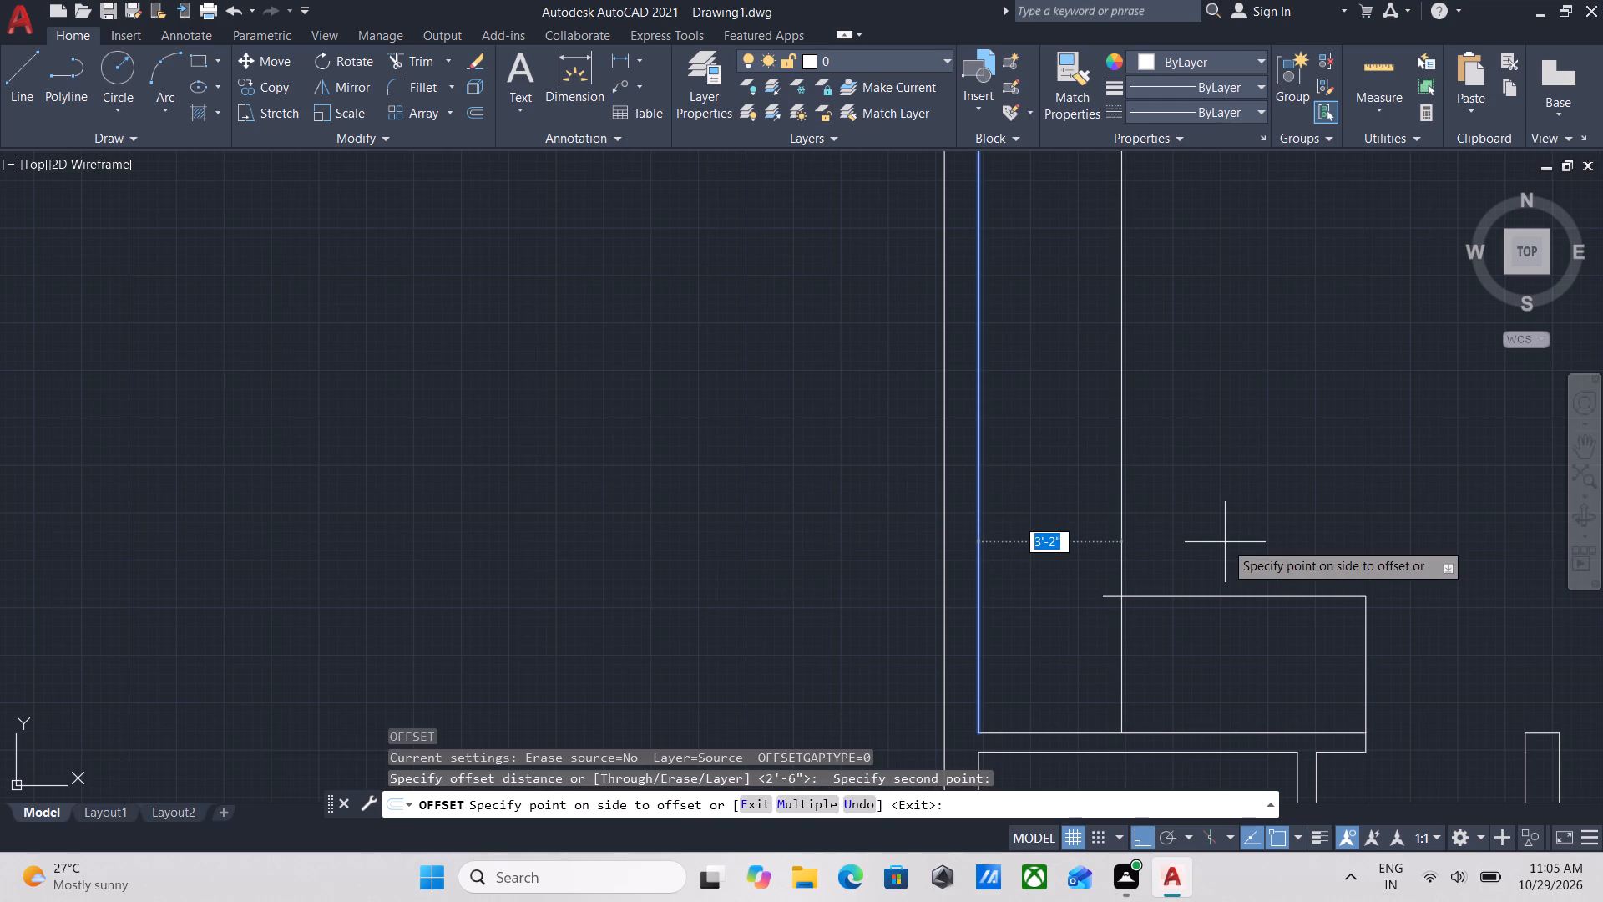
{"action": "type", "text": "3'"}
{"action": "key", "text": "Return"}
Offset the south face of the northern cross wall 3' south into the large central room.
{"action": "scroll", "coordinate": [1216, 532], "scroll_direction": "down", "scroll_amount": 1}
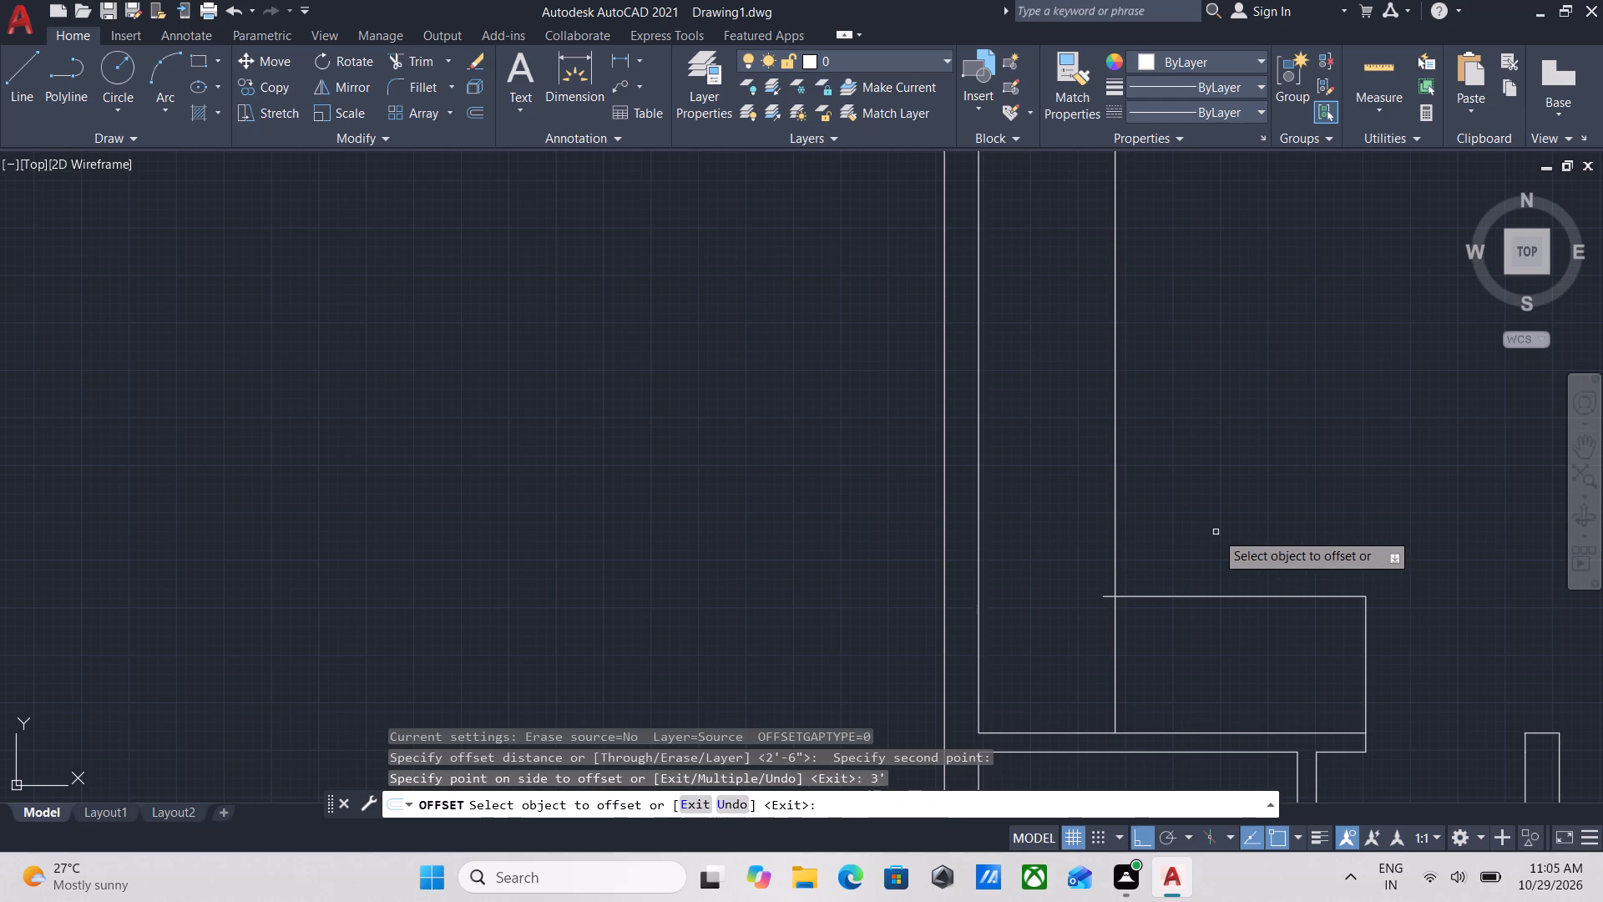
{"action": "scroll", "coordinate": [1216, 532], "scroll_direction": "down", "scroll_amount": 1}
{"action": "middle_click_drag", "start_coordinate": [1211, 540], "coordinate": [1202, 712]}
{"action": "scroll", "coordinate": [1216, 479], "scroll_direction": "up", "scroll_amount": 2}
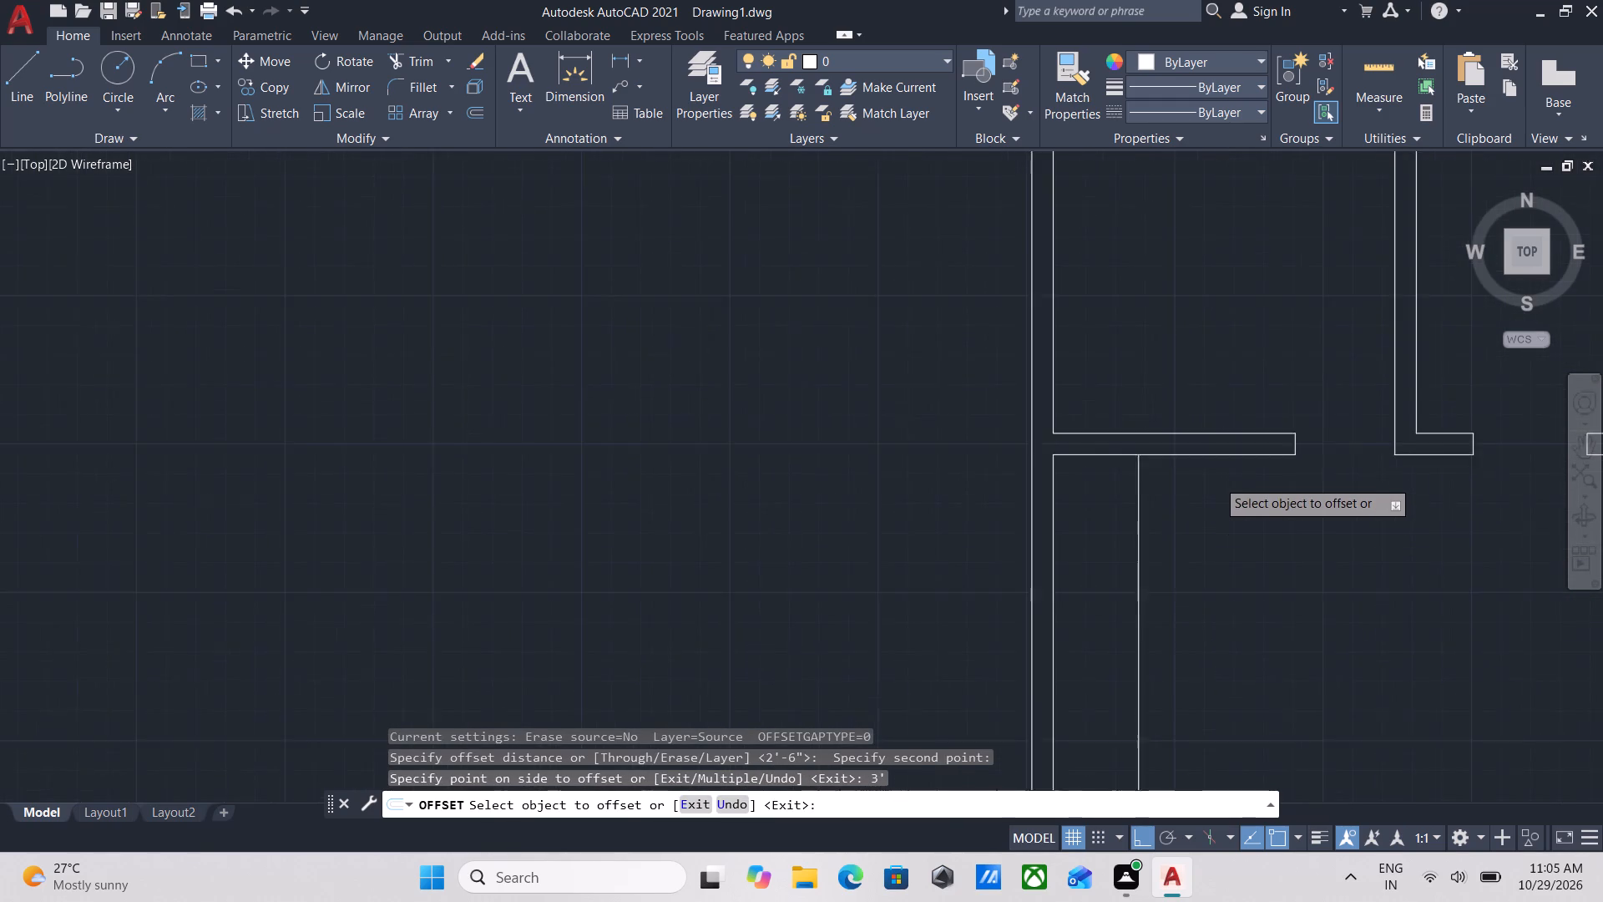
{"action": "left_click", "coordinate": [1226, 438]}
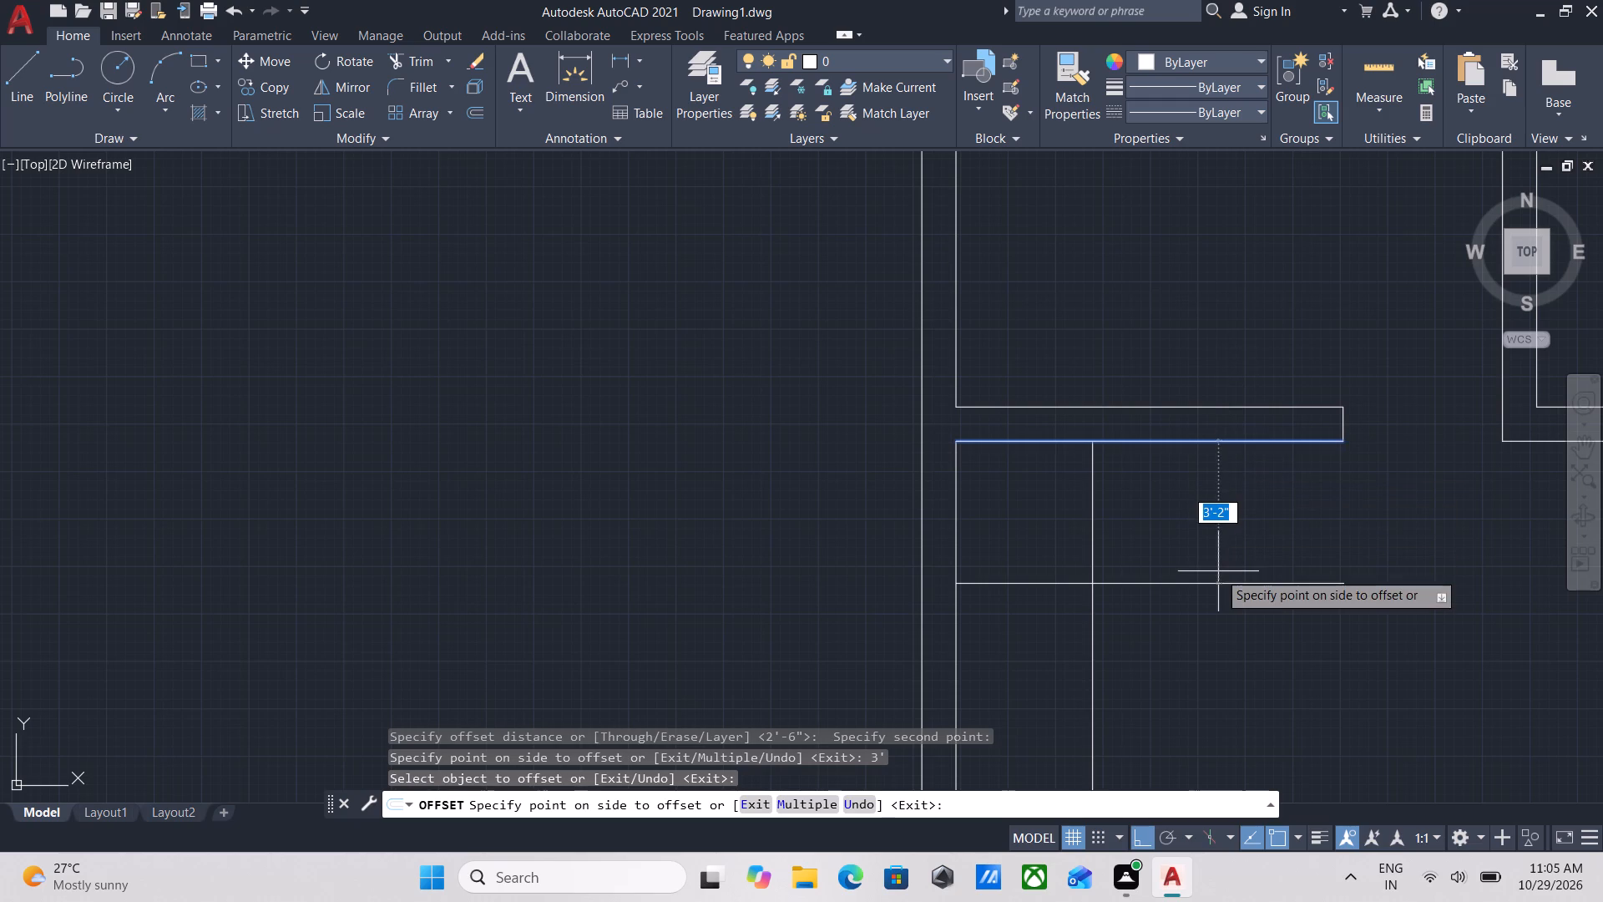
{"action": "type", "text": "3'"}
{"action": "key", "text": "Return"}
{"action": "key", "text": "Escape"}
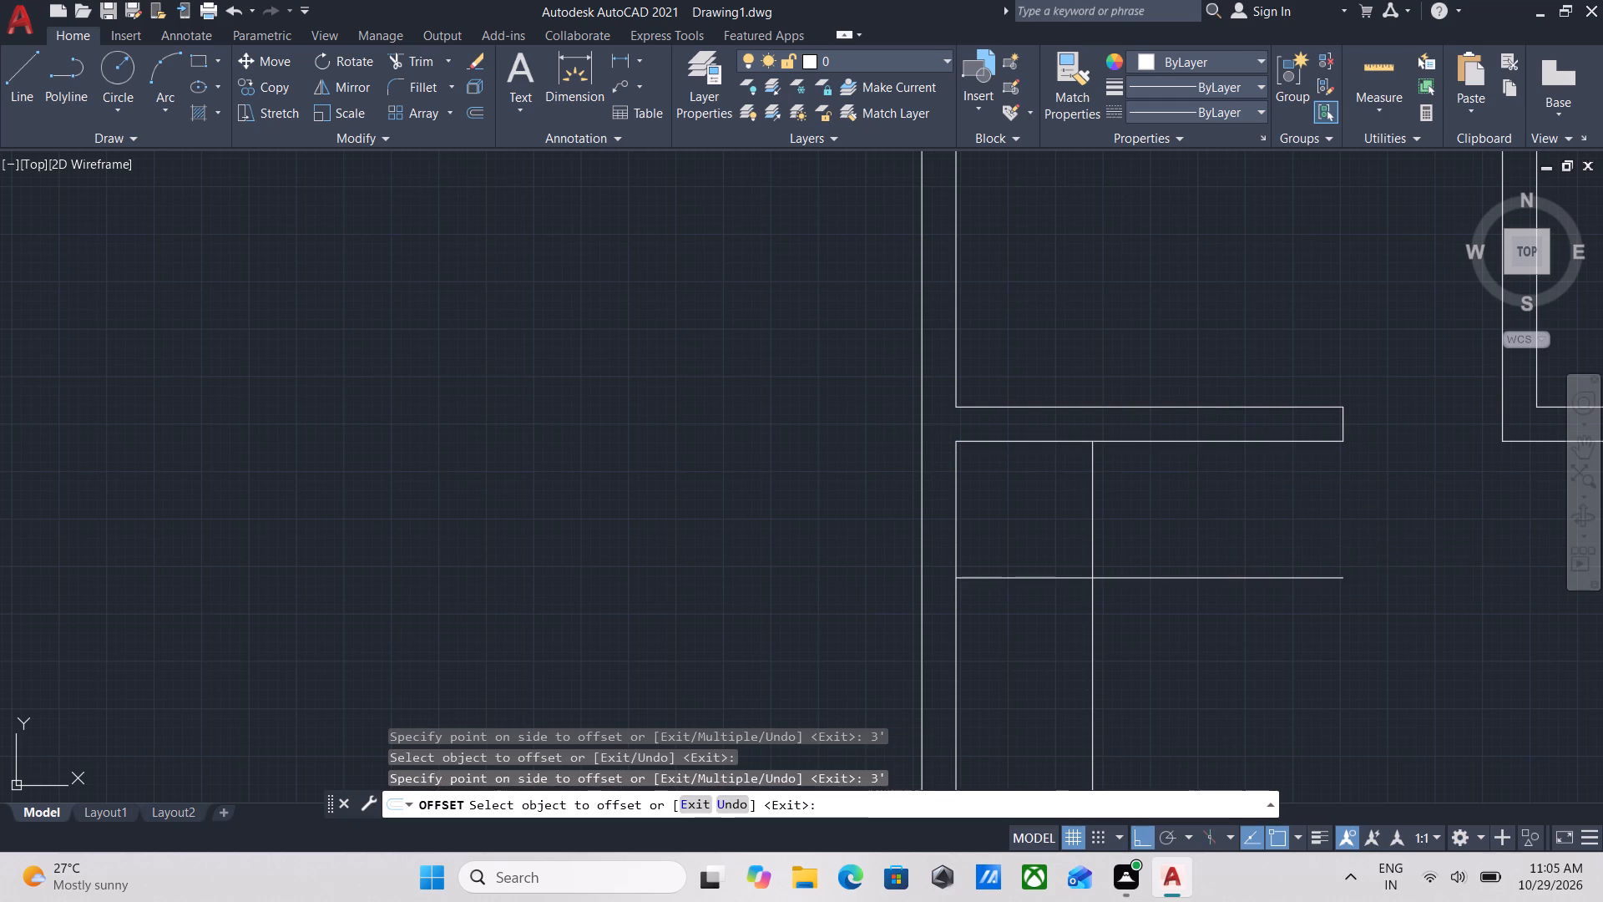
Draw a closing line from the northern cross wall's southeast corner south to the east end of the 3' offset line.
{"action": "scroll", "coordinate": [1337, 530], "scroll_direction": "down", "scroll_amount": 1}
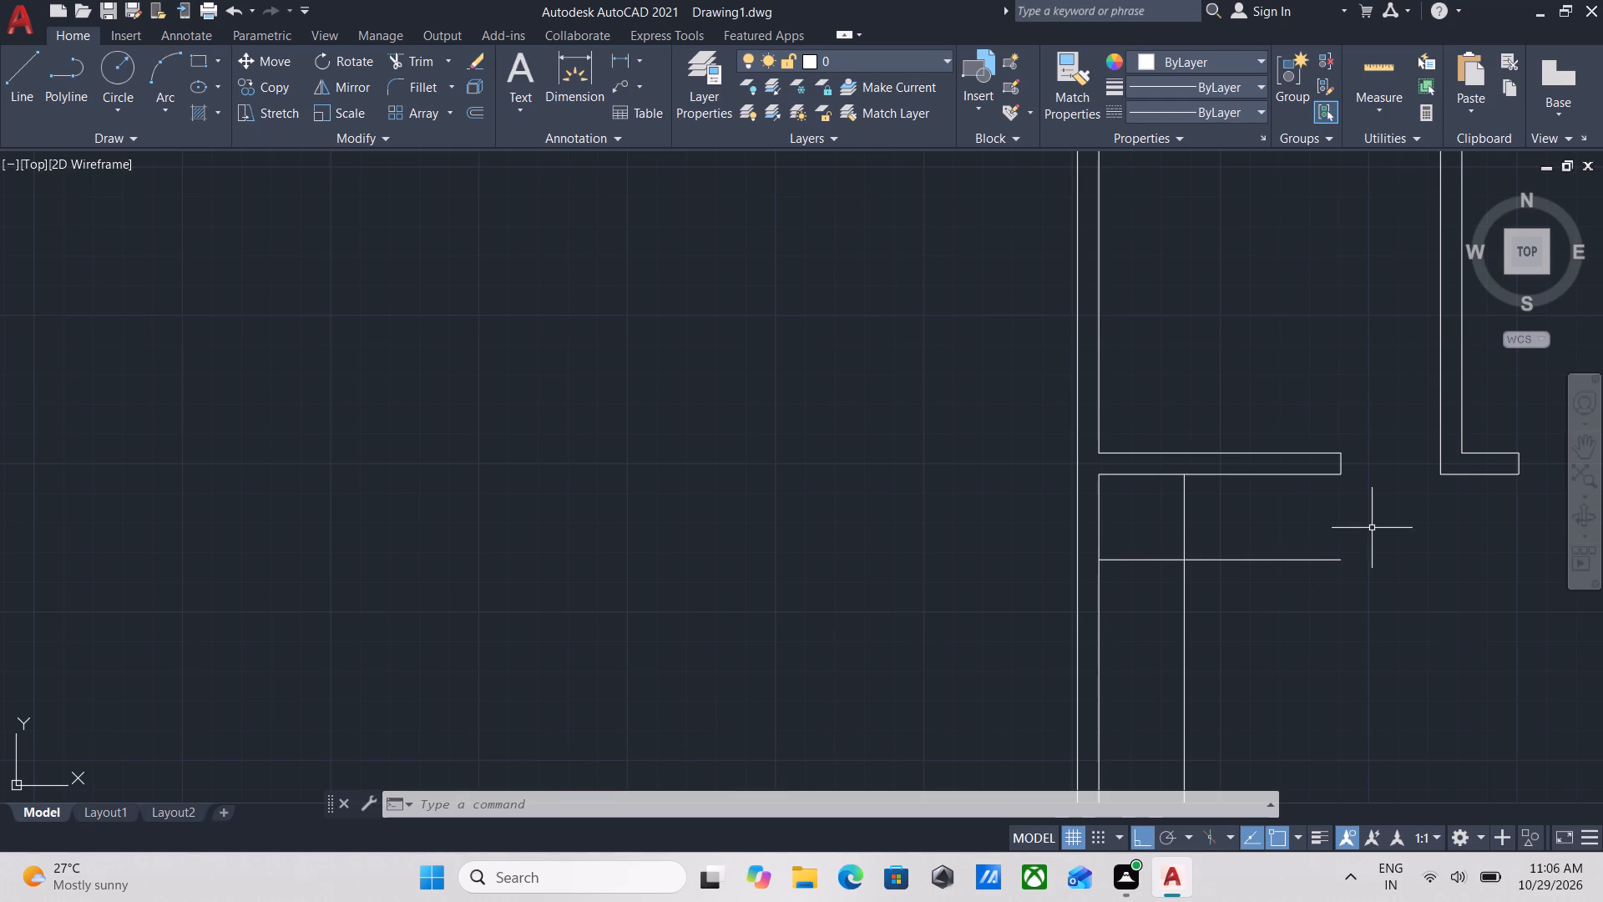
{"action": "scroll", "coordinate": [1231, 564], "scroll_direction": "up", "scroll_amount": 1}
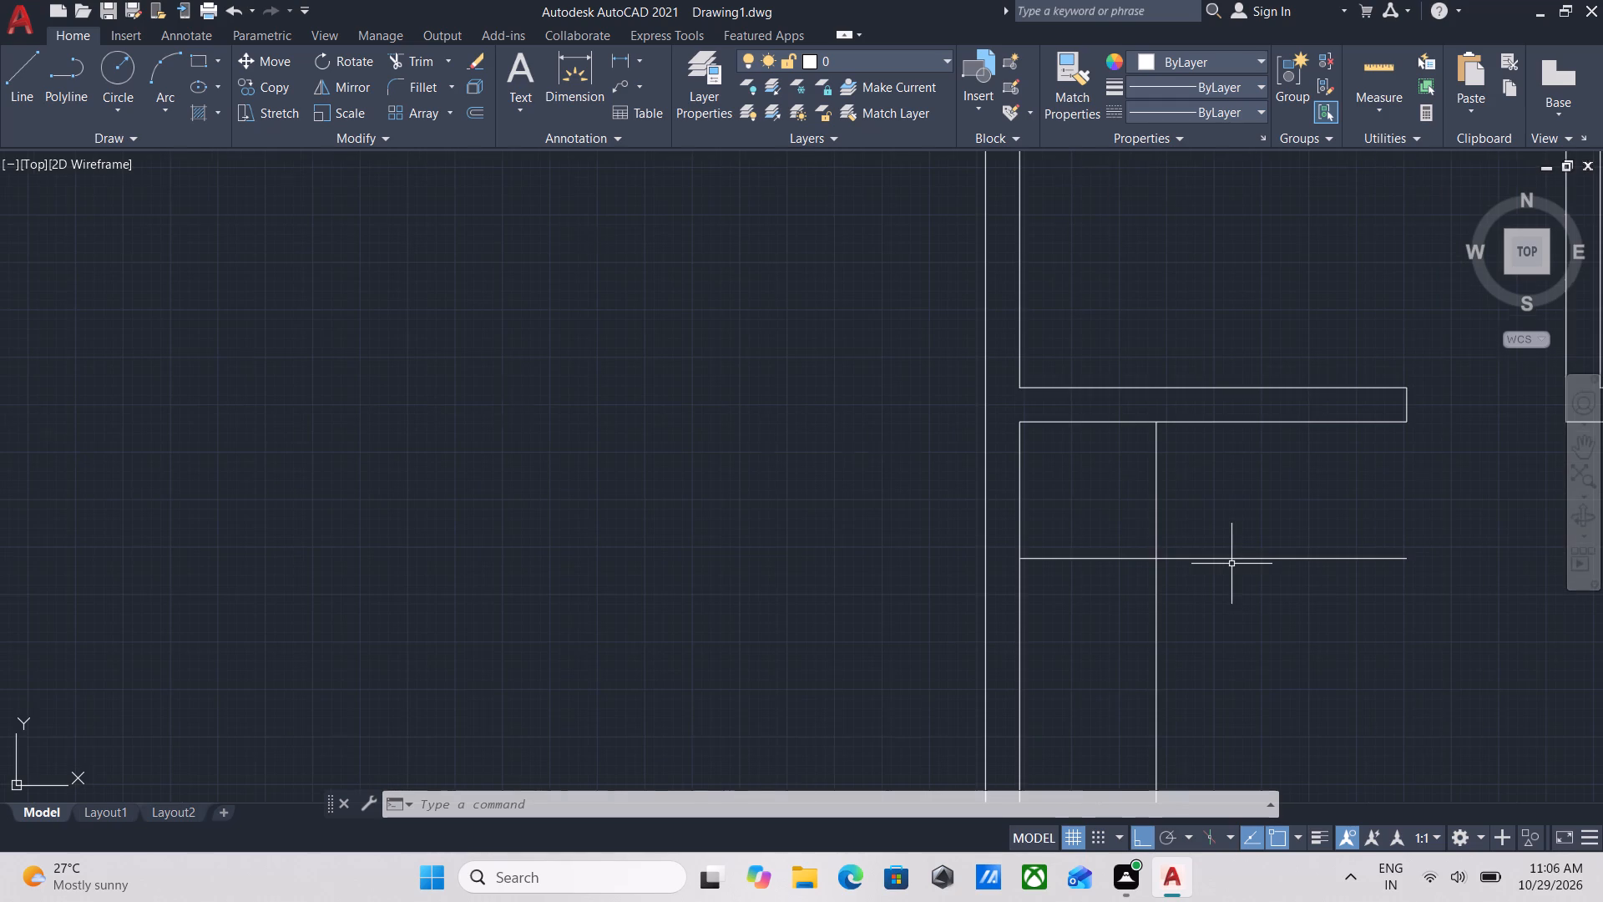
{"action": "key", "text": "l"}
{"action": "key", "text": "Return"}
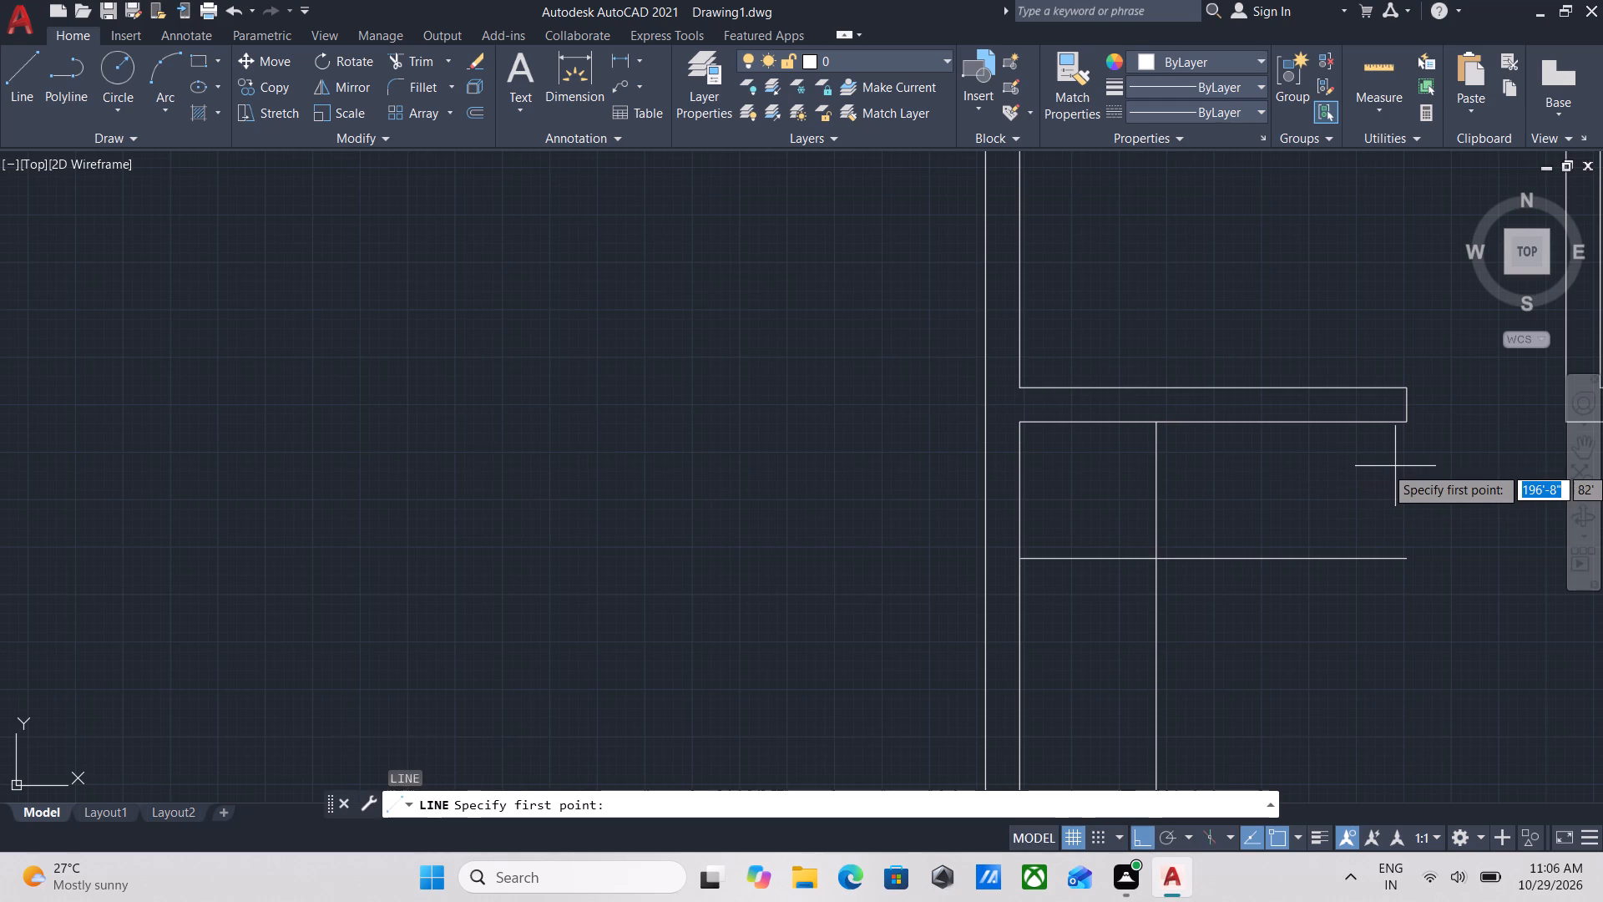
{"action": "left_click", "coordinate": [1403, 423]}
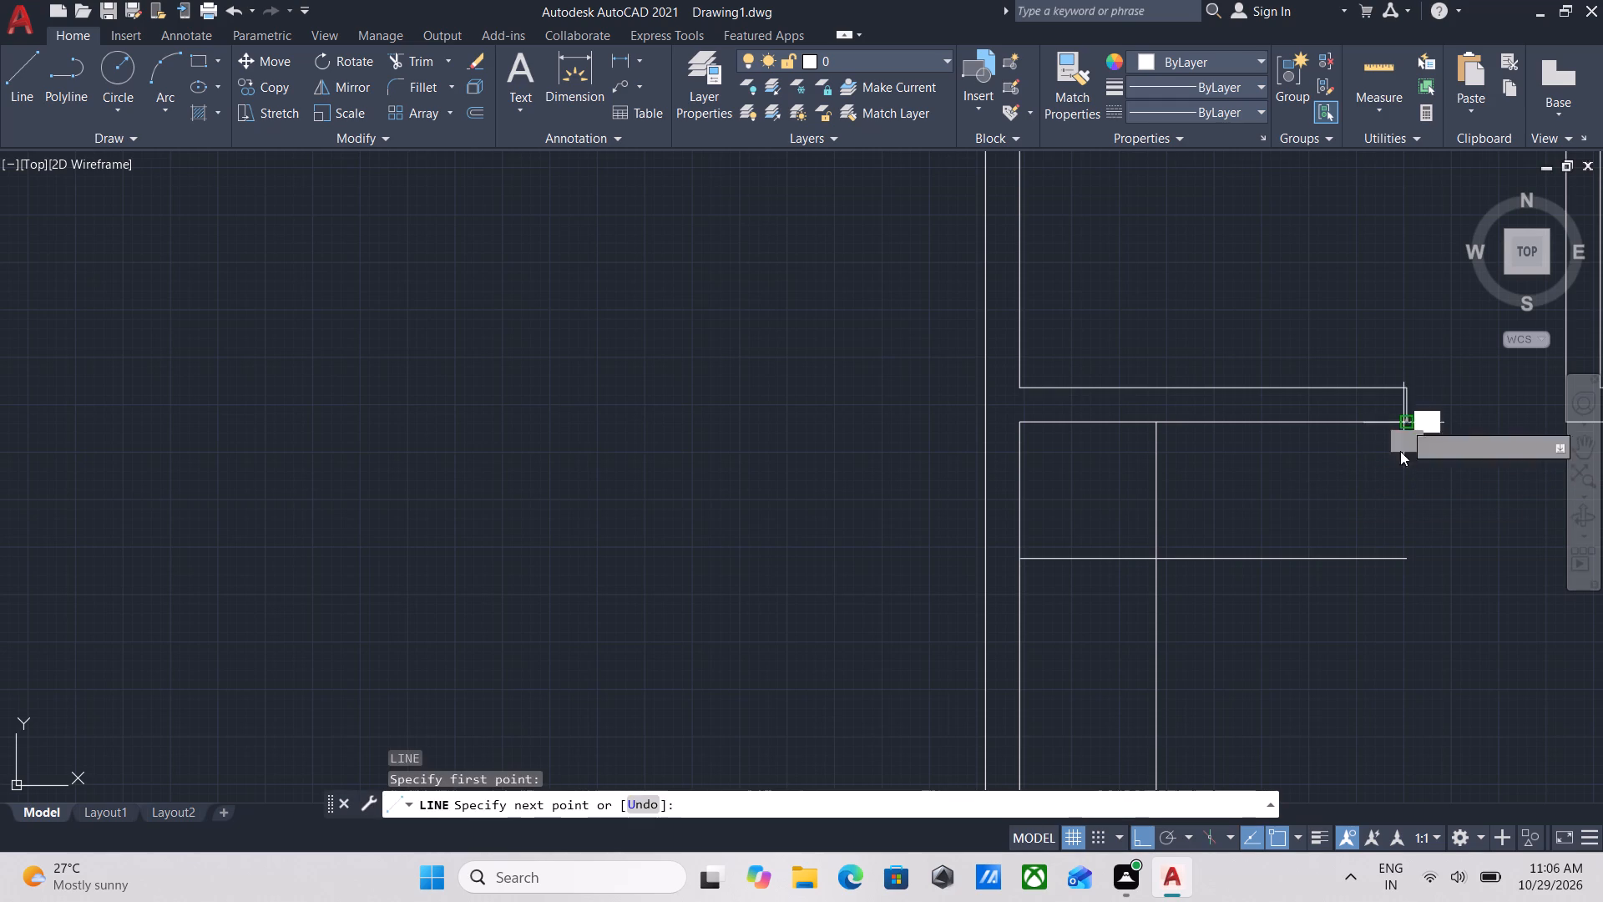
{"action": "left_click", "coordinate": [1404, 557]}
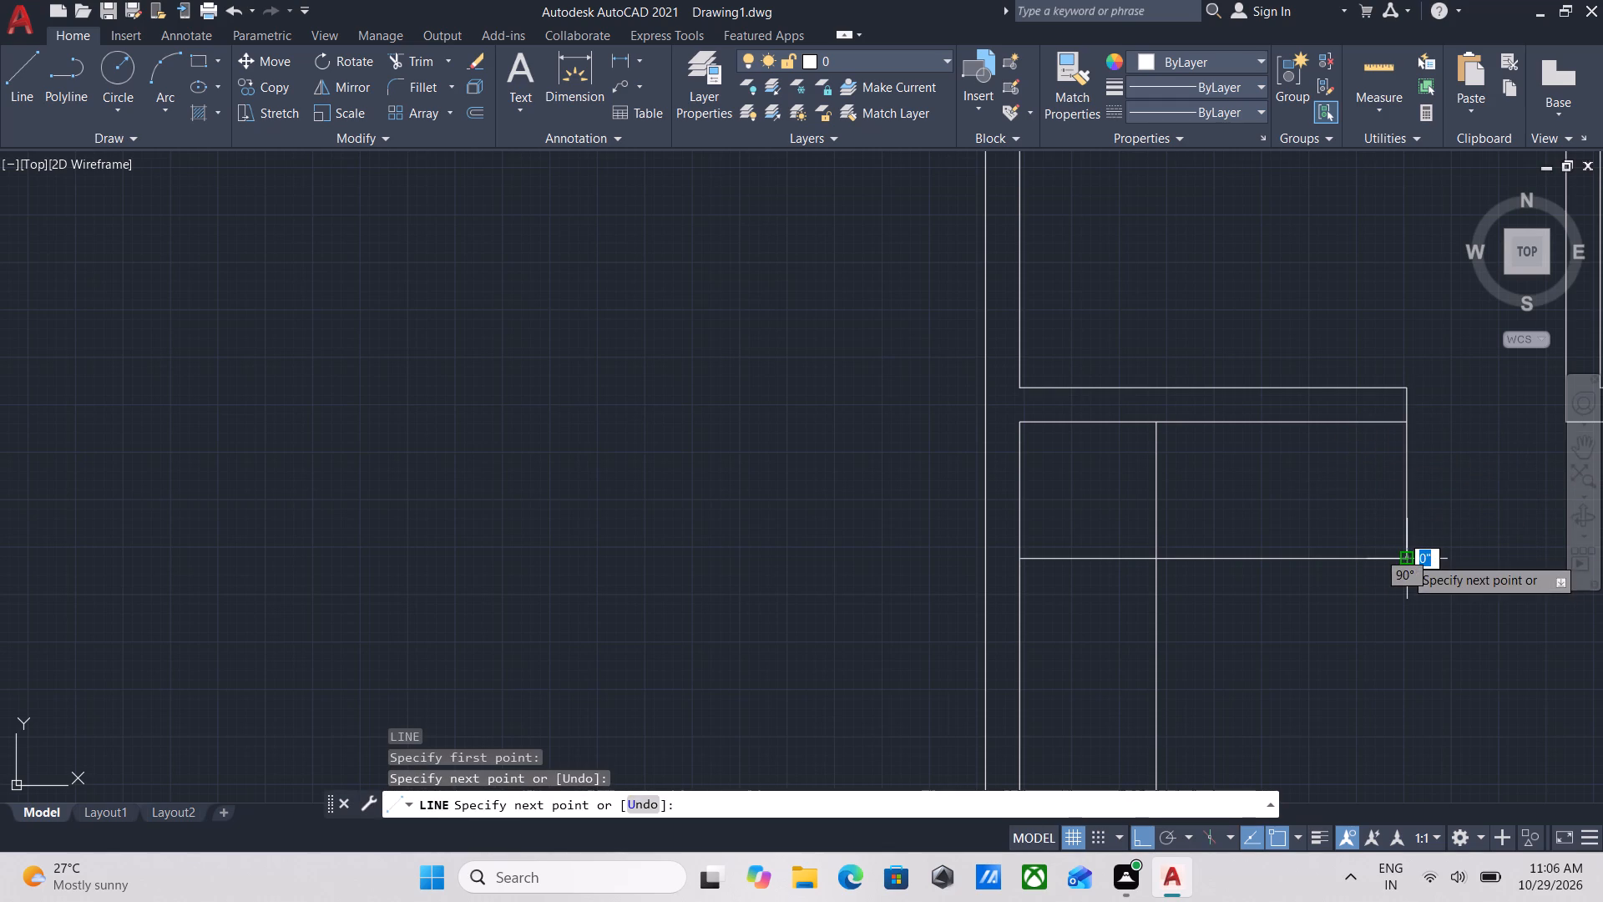
{"action": "key", "text": "Escape"}
Copy the strip's east closing line westward as an array of 4 items spaced 1' apart.
{"action": "left_click", "coordinate": [1464, 484]}
{"action": "left_click", "coordinate": [1358, 467]}
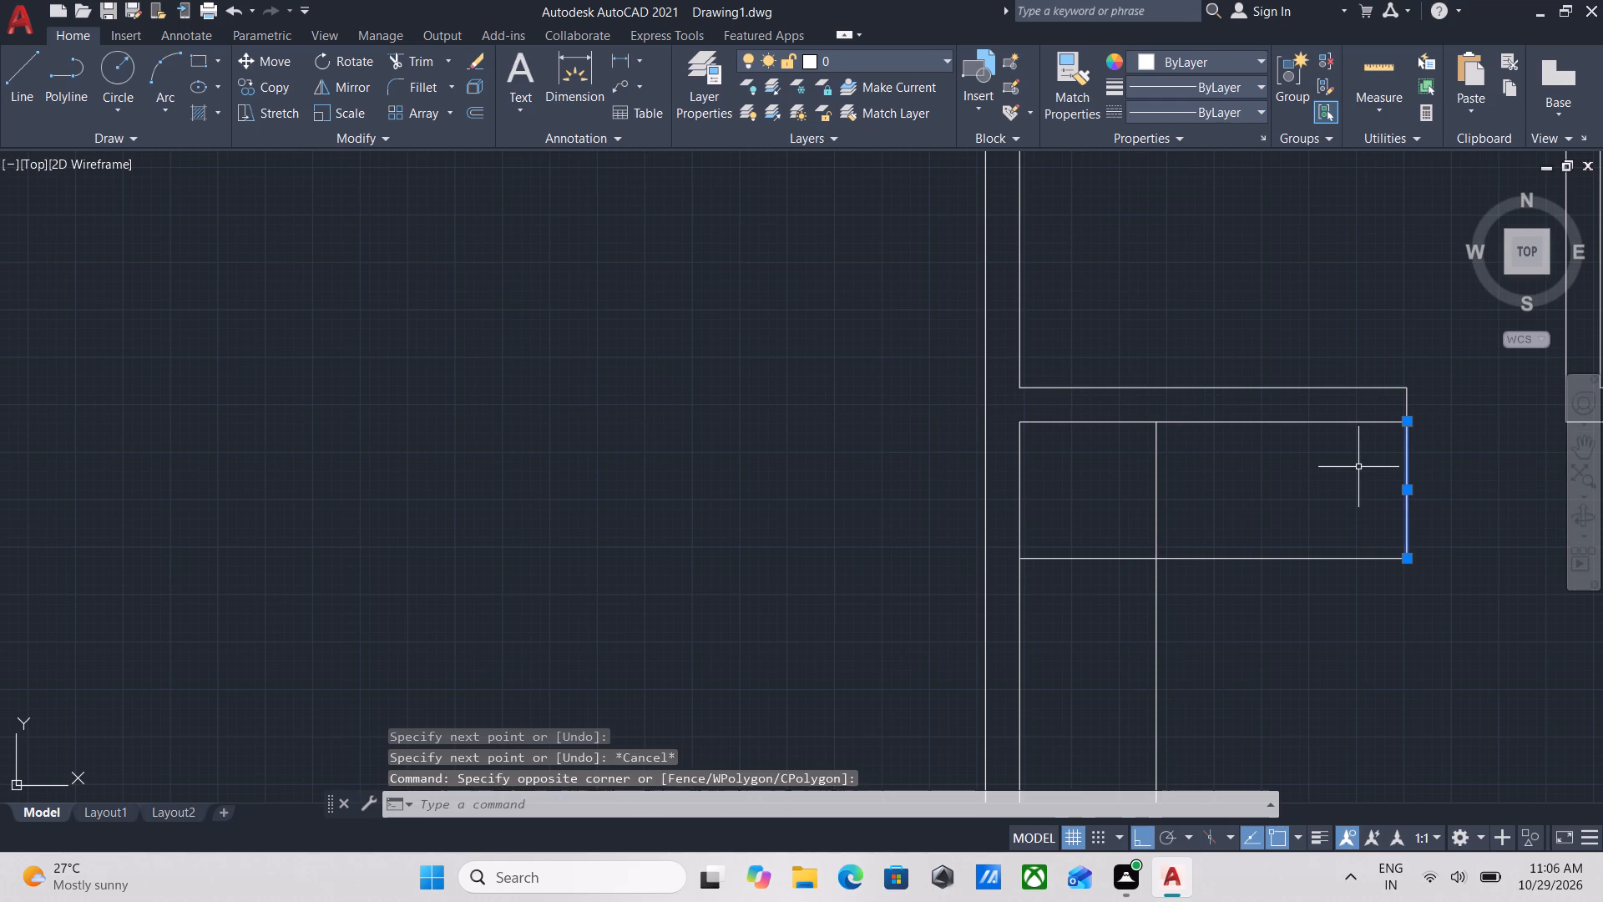
{"action": "type", "text": "co"}
{"action": "key", "text": "Return"}
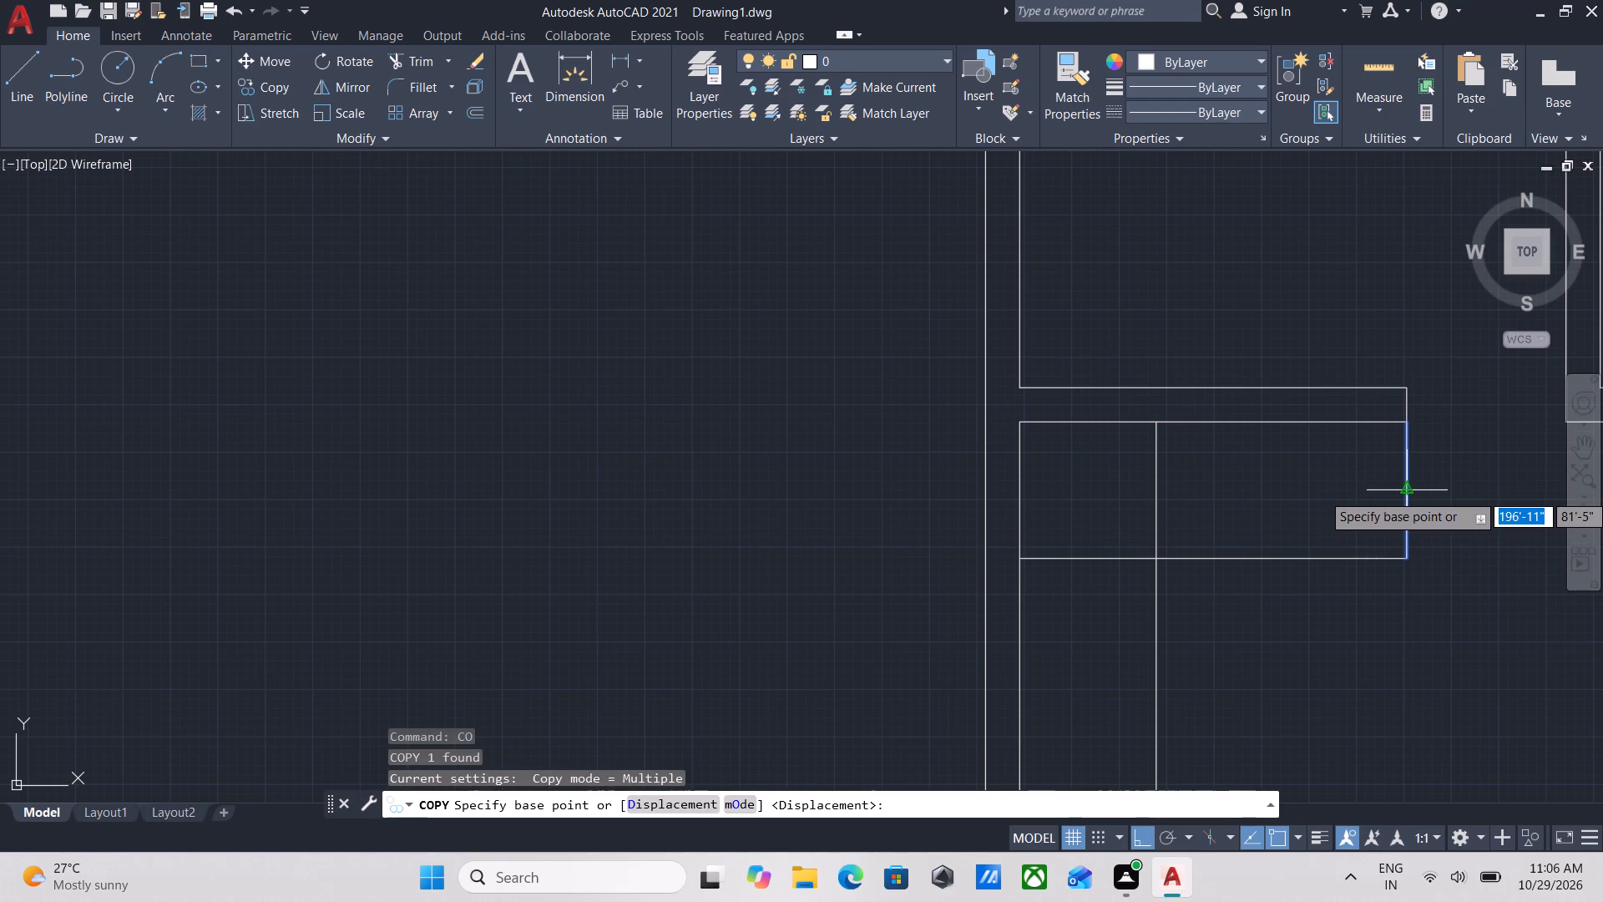
{"action": "left_click", "coordinate": [1403, 493]}
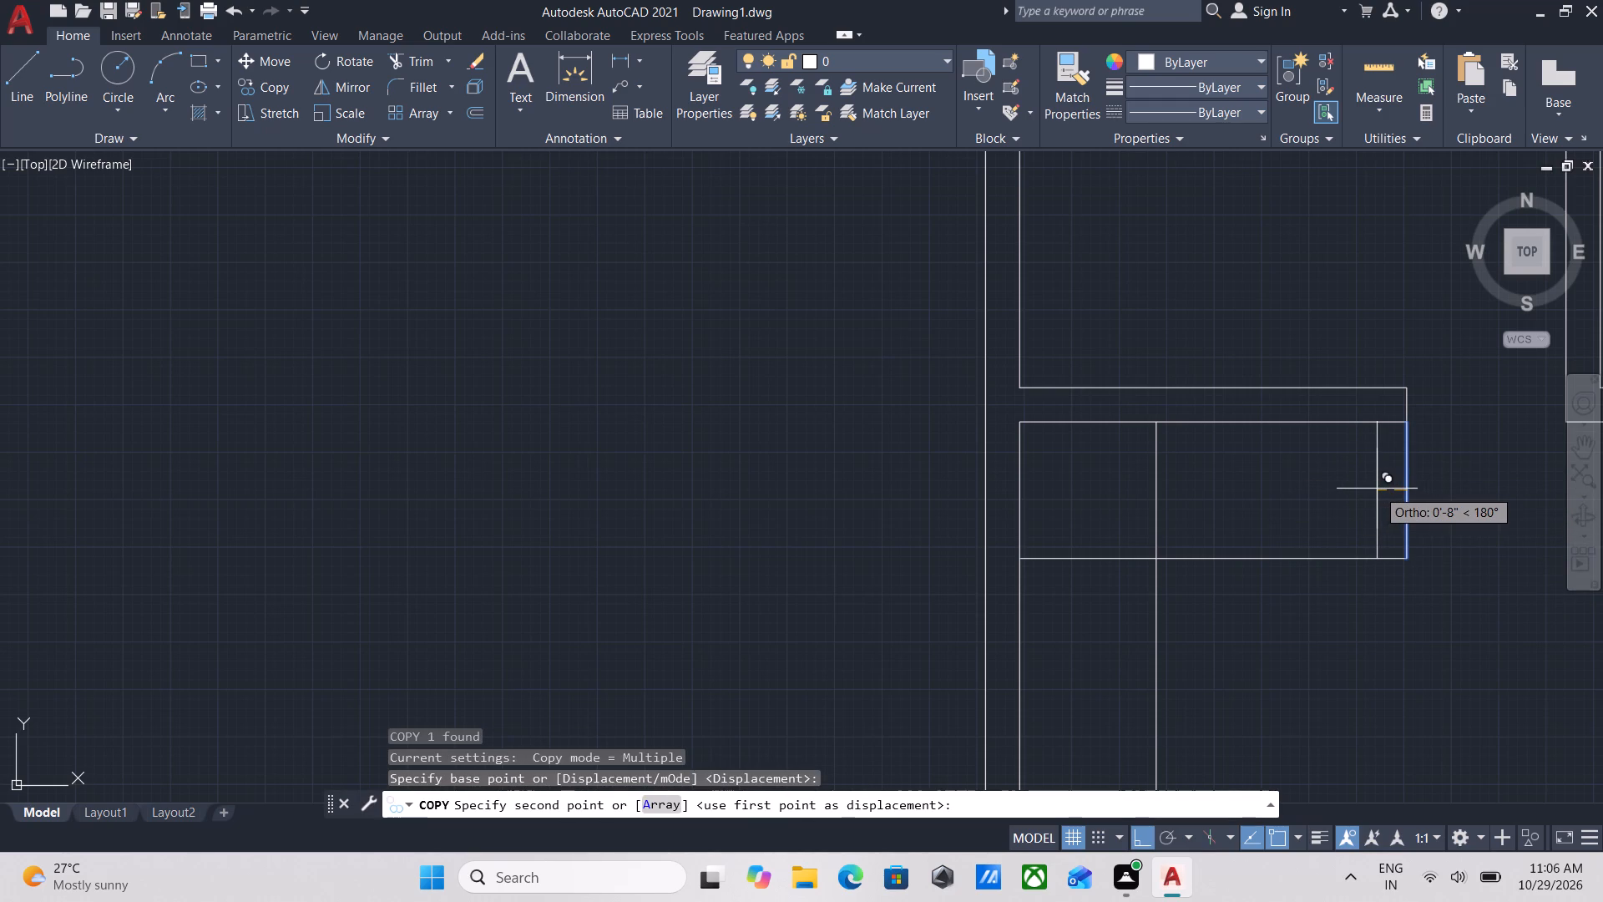
{"action": "key", "text": "a"}
{"action": "key", "text": "Return"}
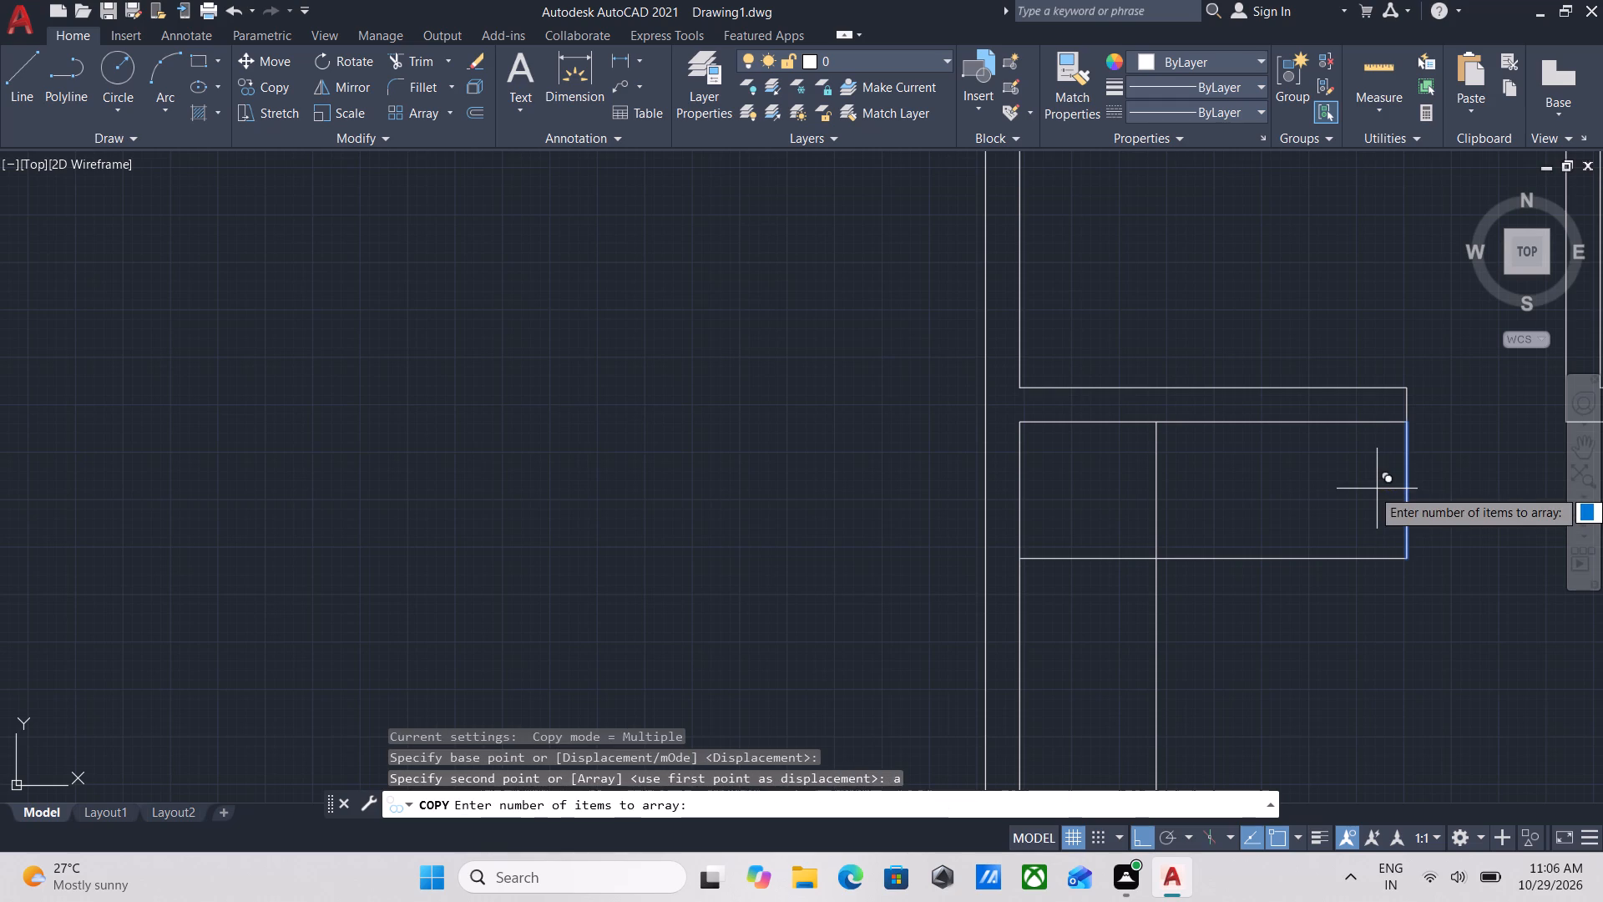
{"action": "key", "text": "4"}
{"action": "key", "text": "Return"}
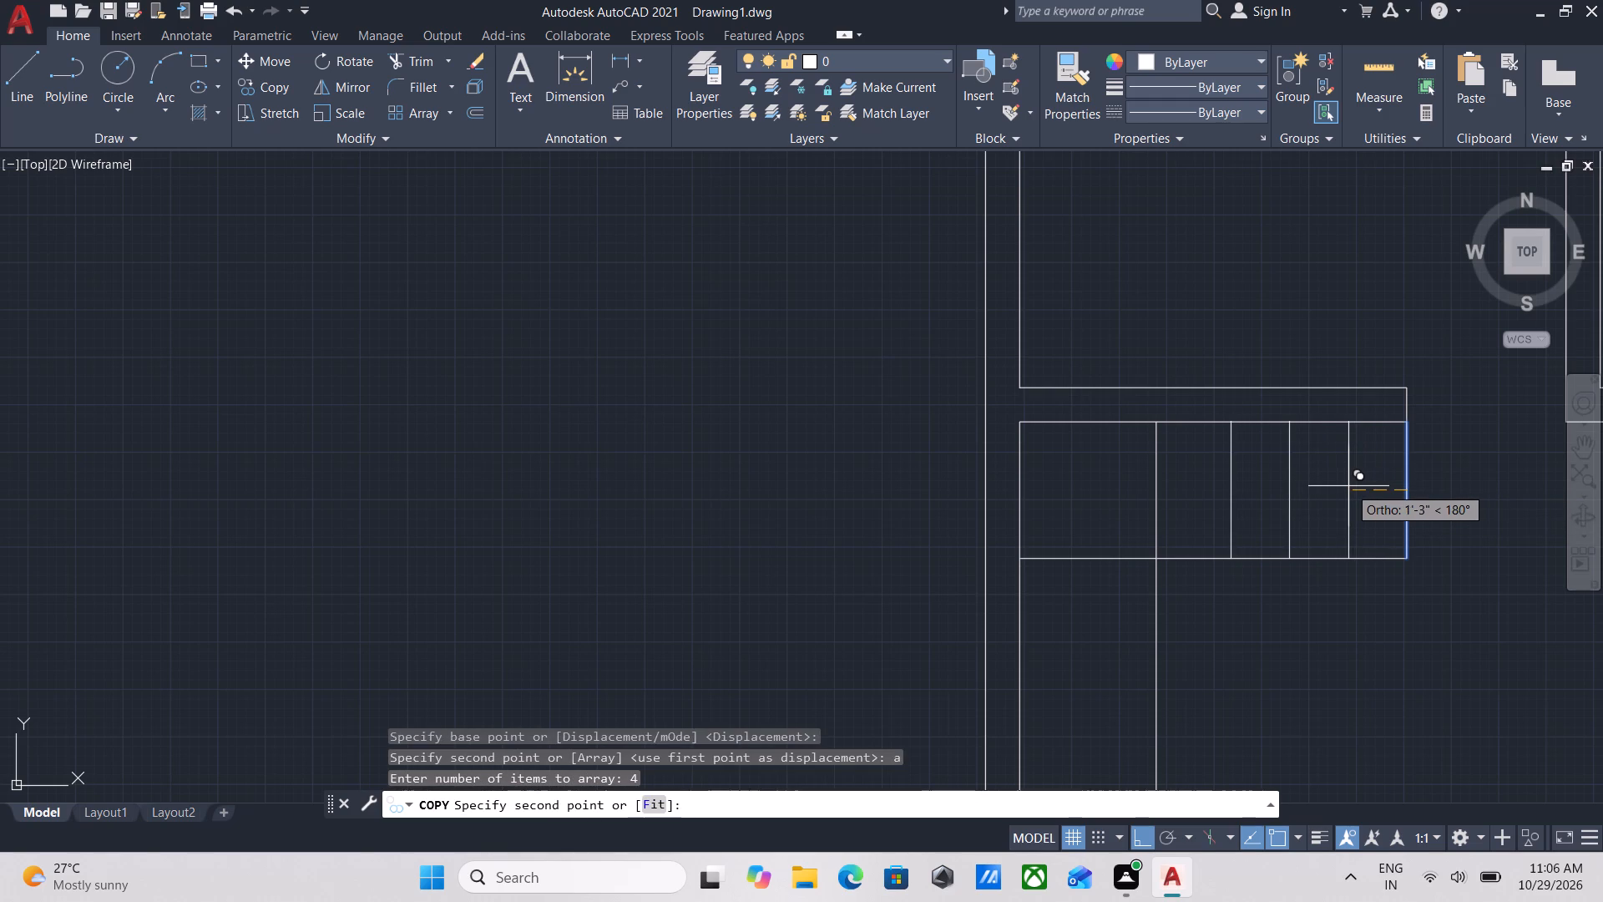
{"action": "type", "text": "1'"}
{"action": "key", "text": "Return"}
{"action": "key", "text": "Escape"}
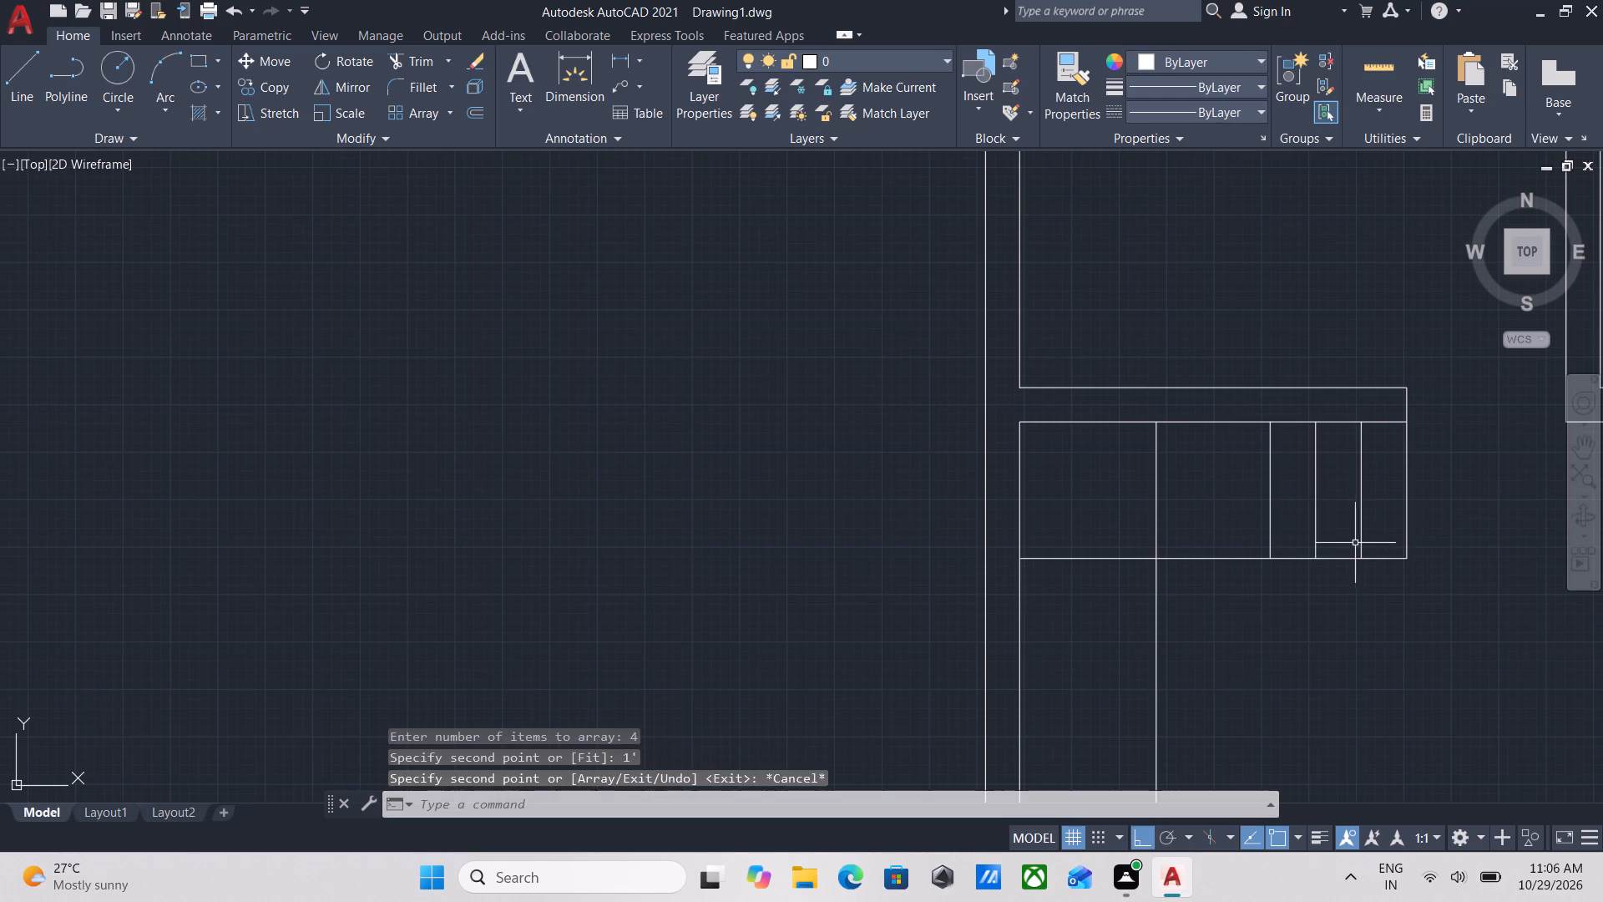
Copy the westernmost arrayed line another 1' west within the strip.
{"action": "scroll", "coordinate": [1317, 513], "scroll_direction": "up", "scroll_amount": 2}
{"action": "left_click", "coordinate": [1275, 486]}
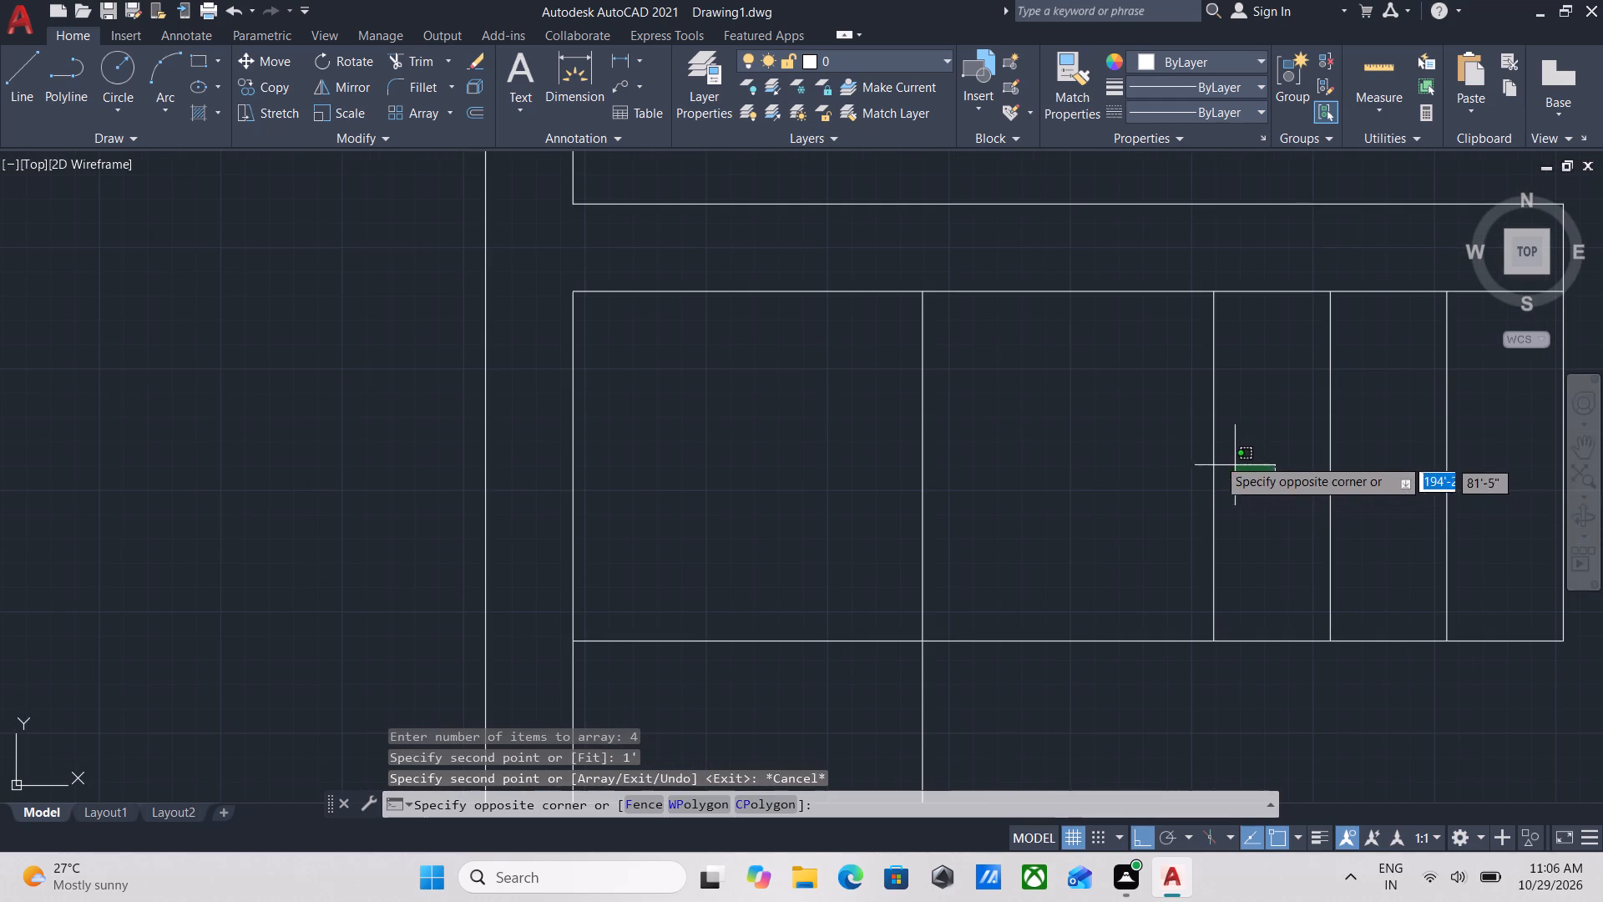
{"action": "left_click", "coordinate": [1177, 439]}
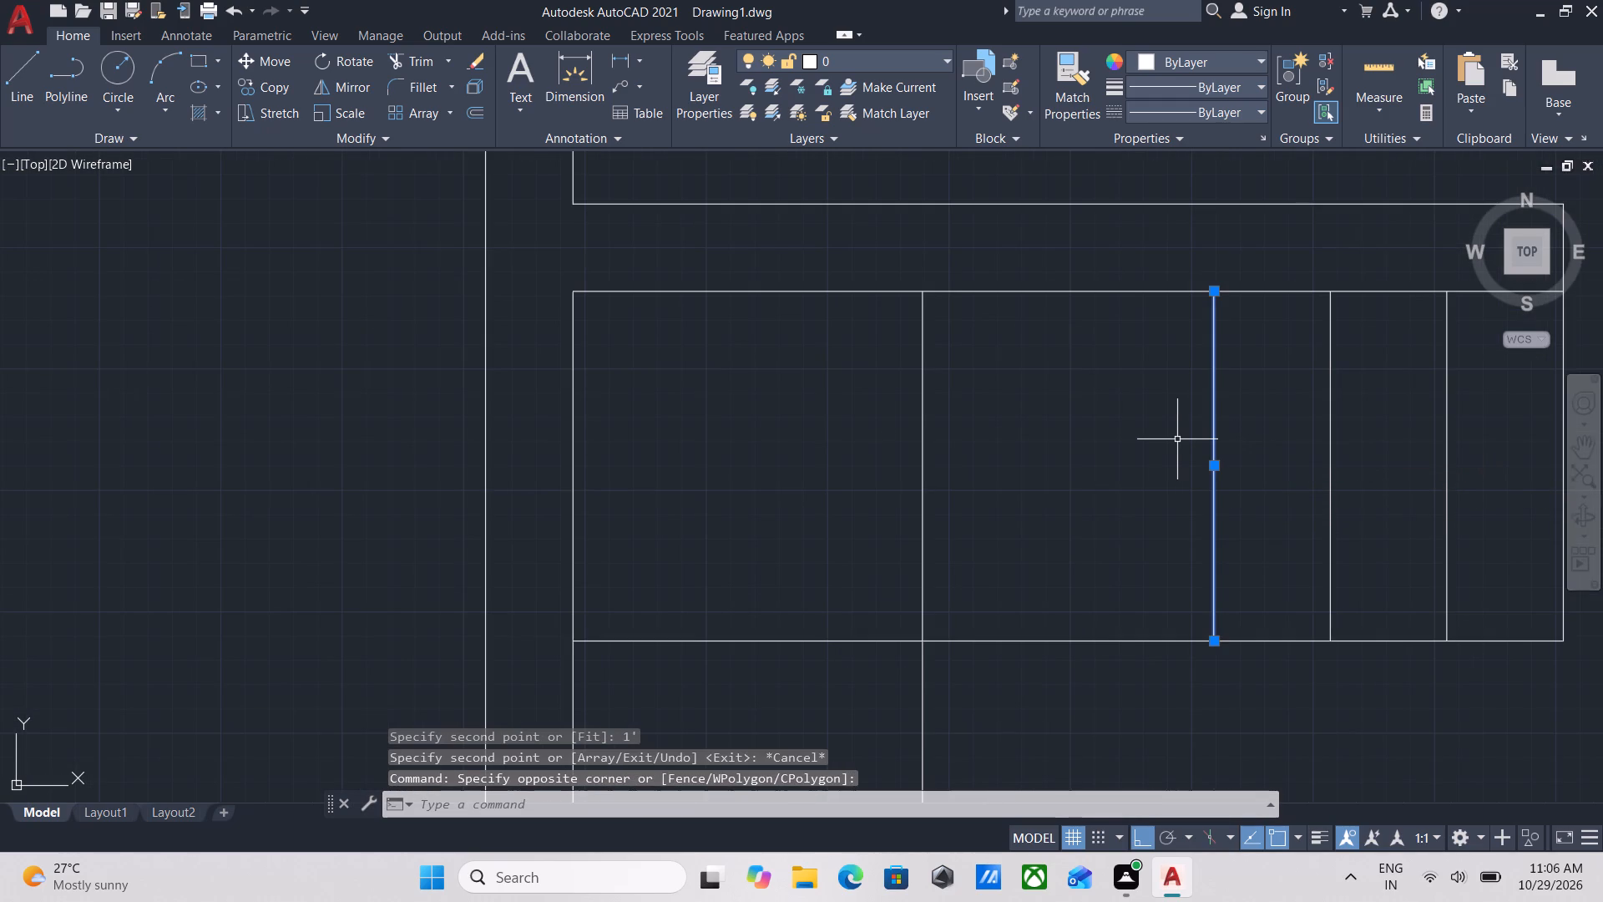
{"action": "type", "text": "co"}
{"action": "key", "text": "Return"}
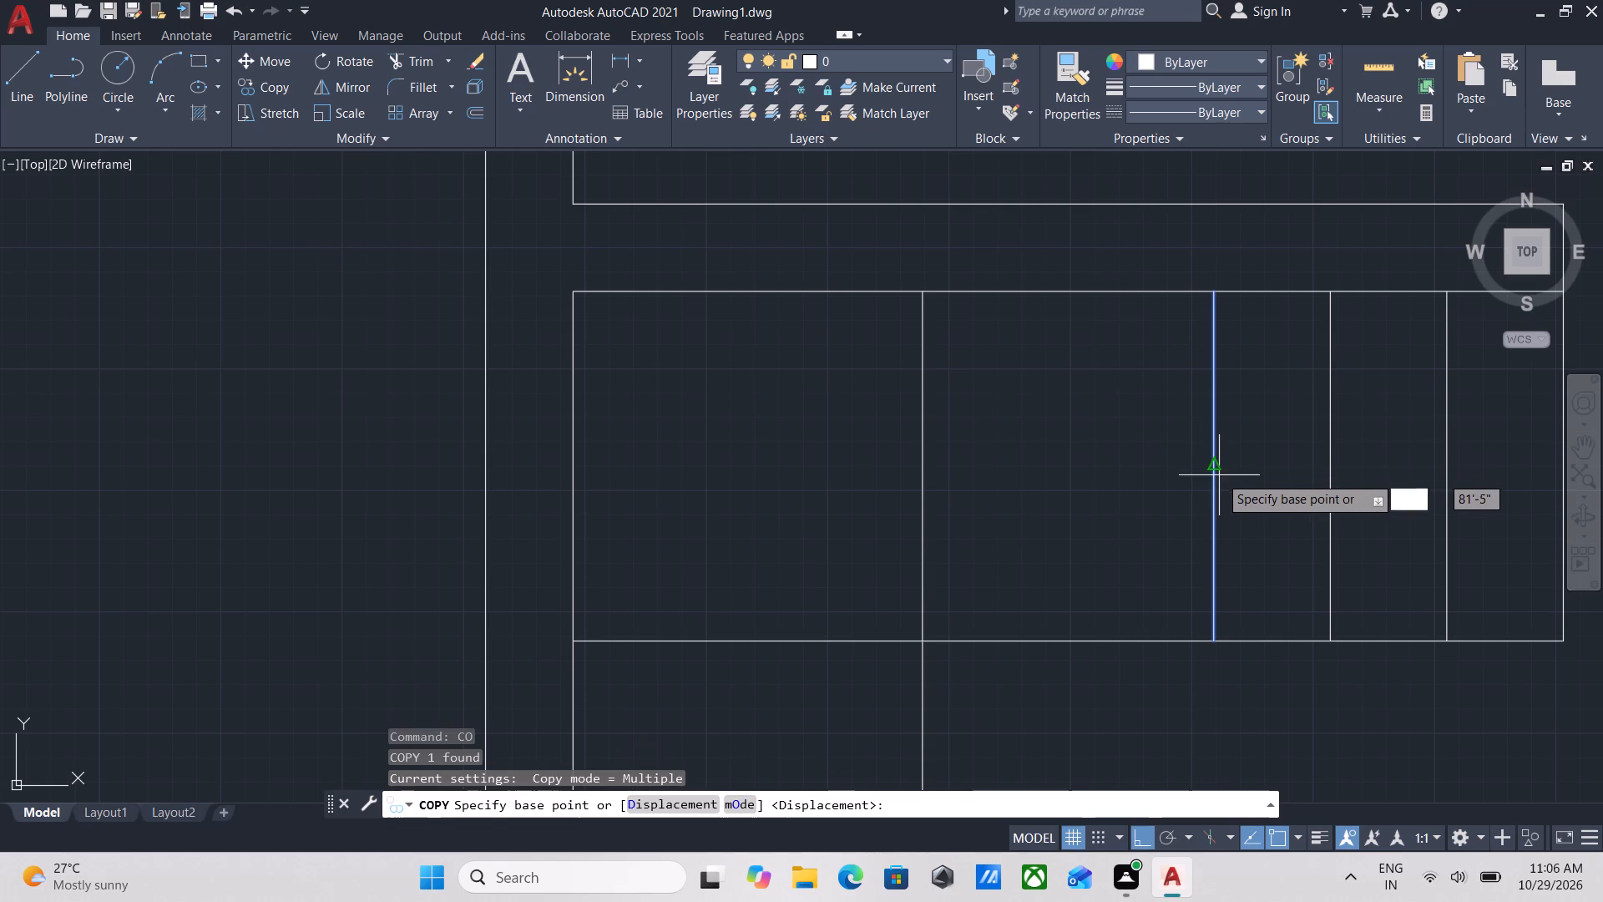
{"action": "left_click", "coordinate": [1215, 467]}
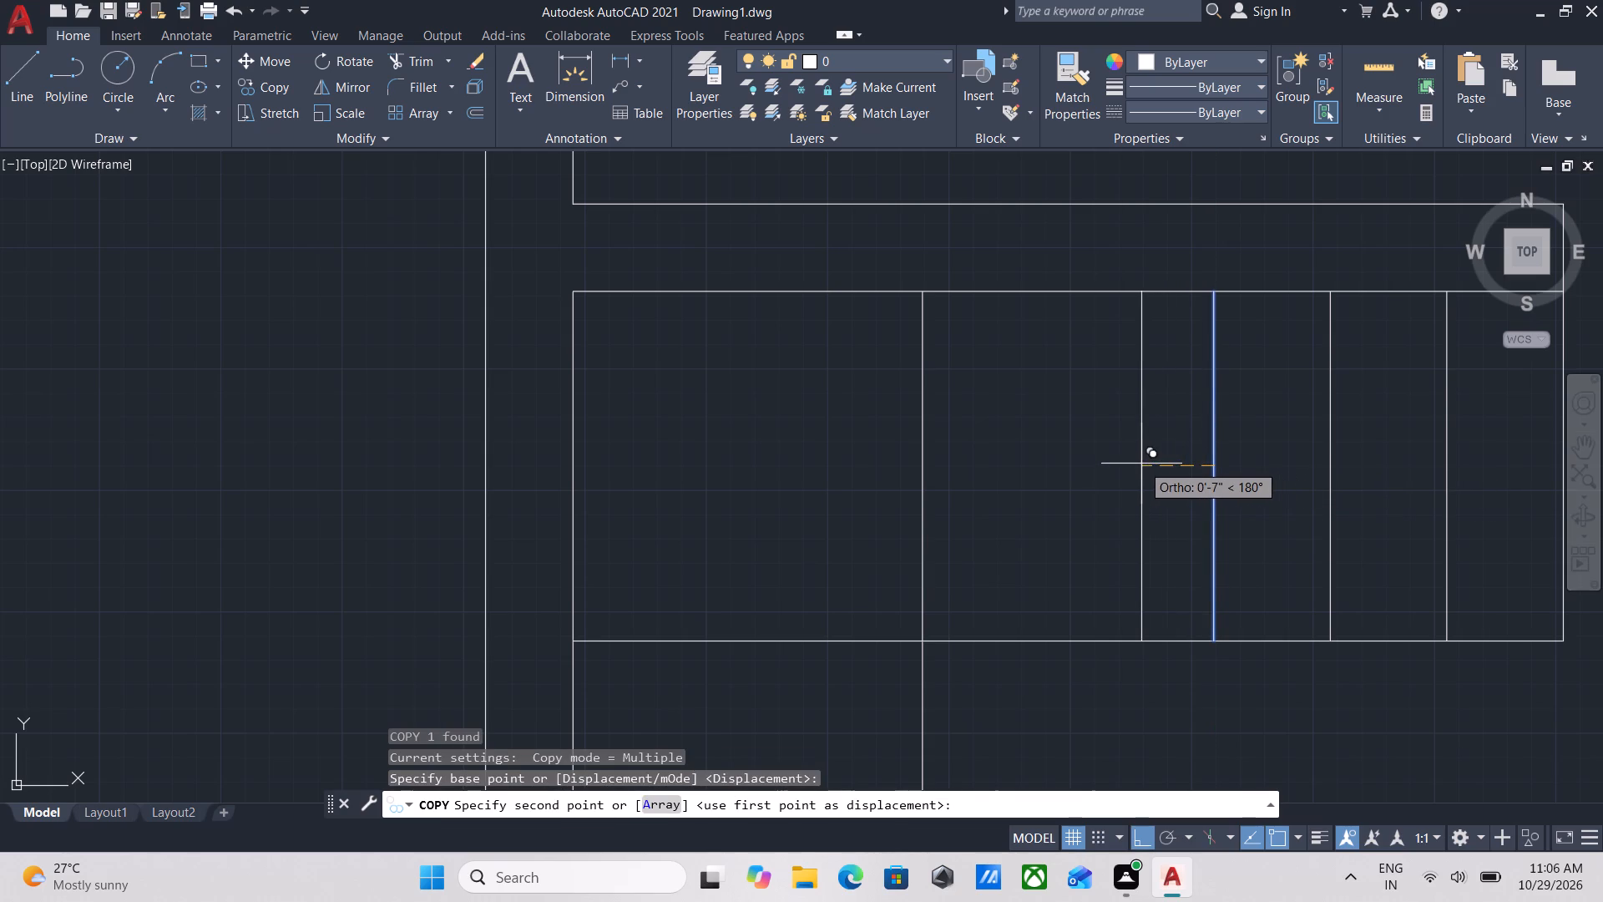
{"action": "type", "text": "1'"}
{"action": "key", "text": "Return"}
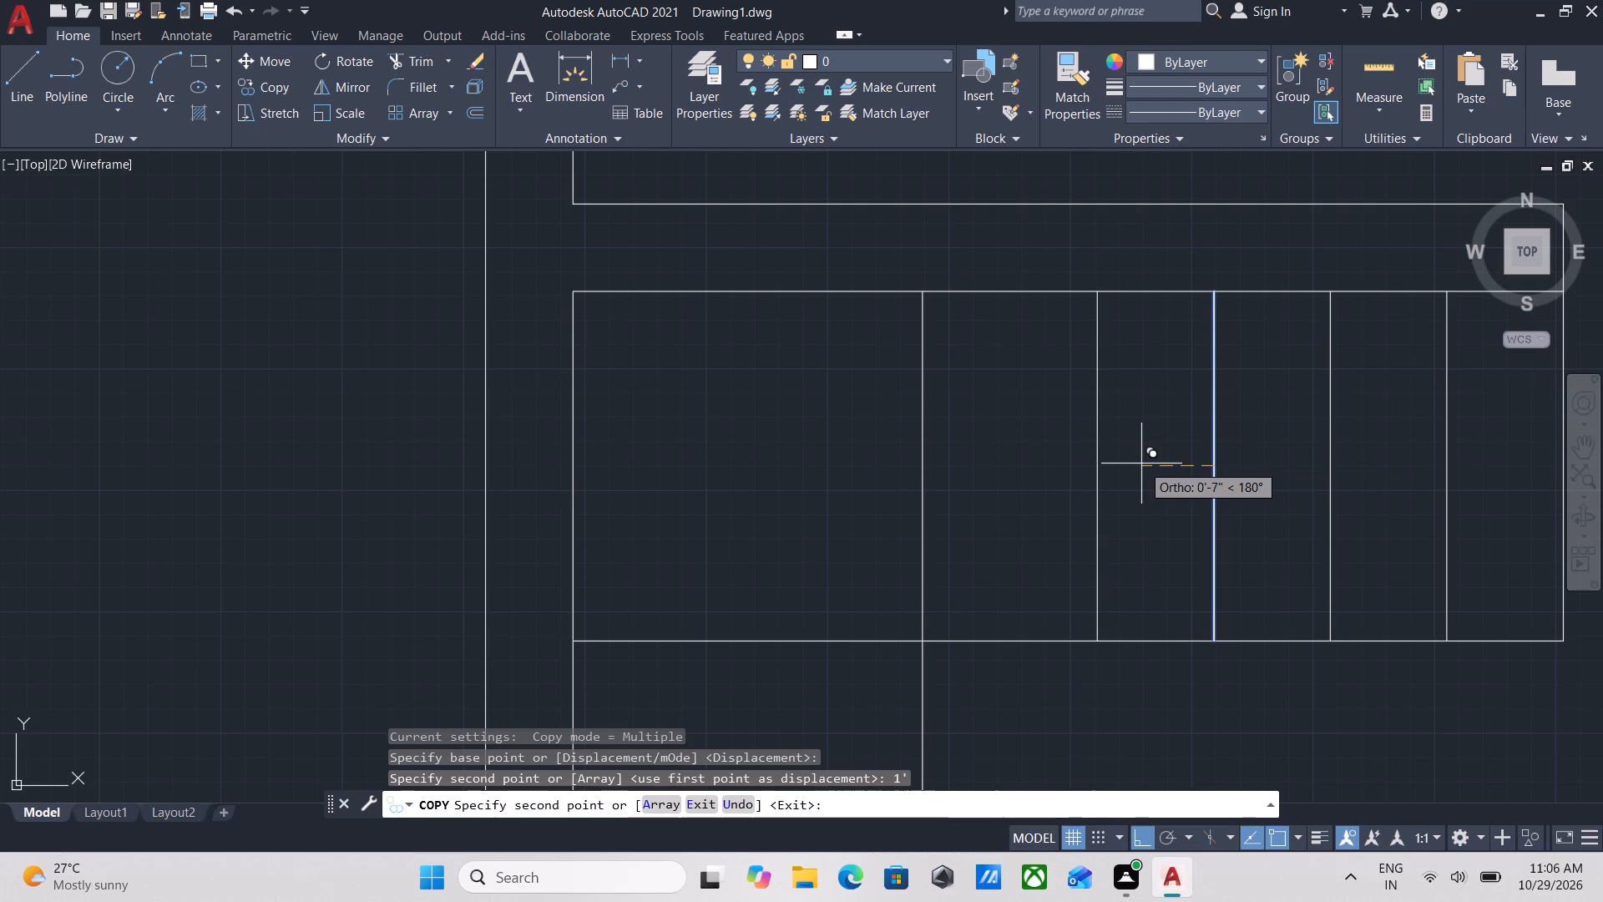
{"action": "key", "text": "Escape"}
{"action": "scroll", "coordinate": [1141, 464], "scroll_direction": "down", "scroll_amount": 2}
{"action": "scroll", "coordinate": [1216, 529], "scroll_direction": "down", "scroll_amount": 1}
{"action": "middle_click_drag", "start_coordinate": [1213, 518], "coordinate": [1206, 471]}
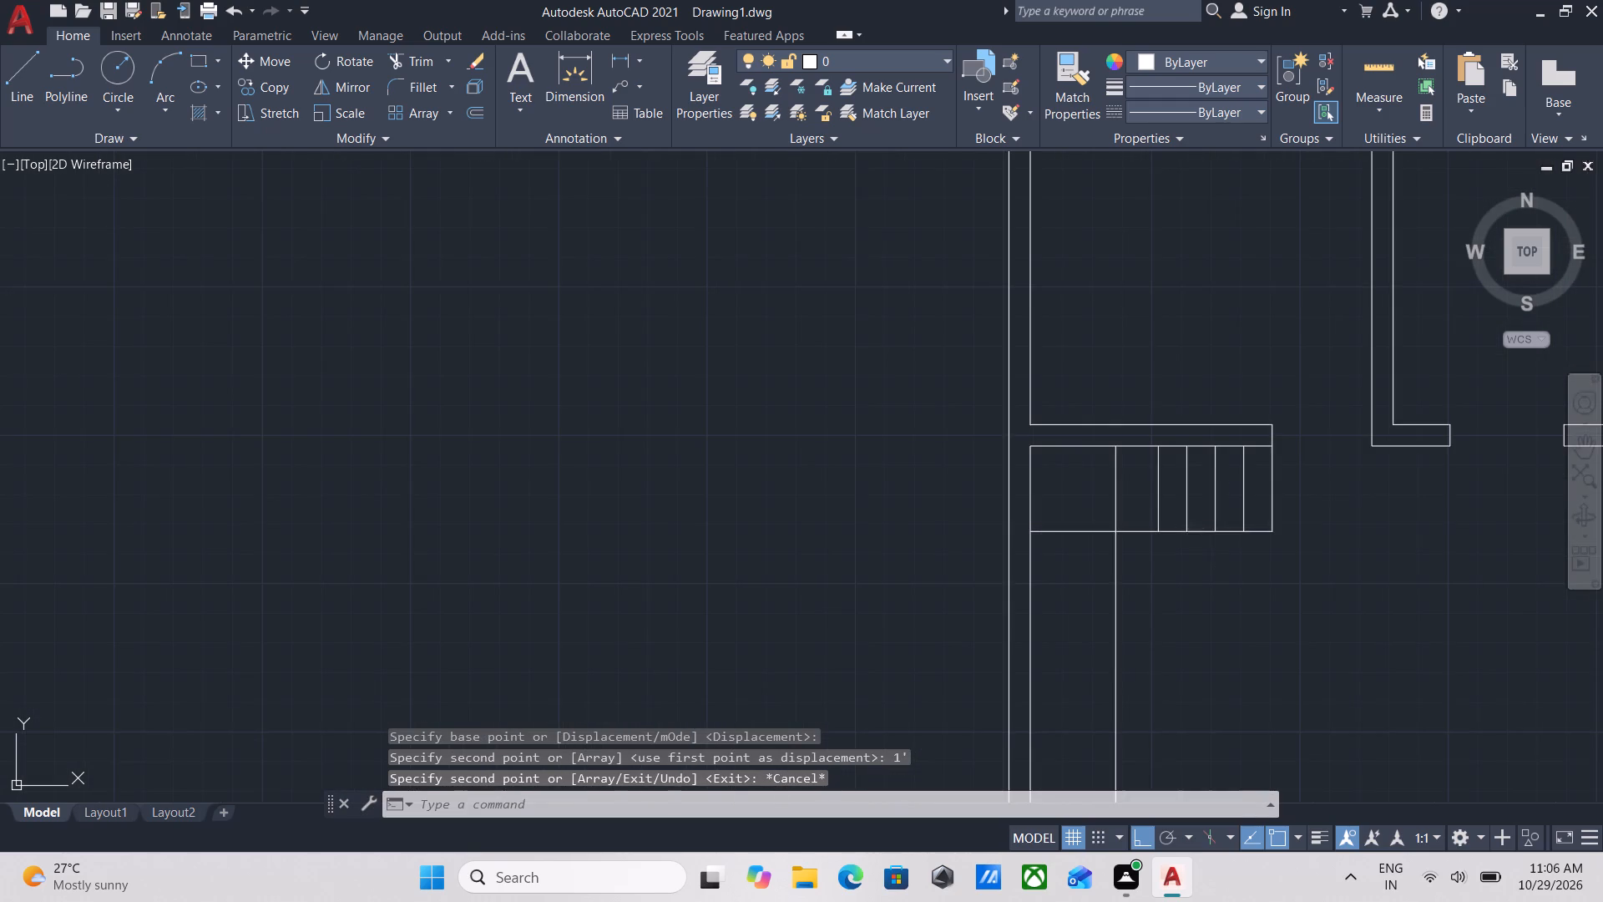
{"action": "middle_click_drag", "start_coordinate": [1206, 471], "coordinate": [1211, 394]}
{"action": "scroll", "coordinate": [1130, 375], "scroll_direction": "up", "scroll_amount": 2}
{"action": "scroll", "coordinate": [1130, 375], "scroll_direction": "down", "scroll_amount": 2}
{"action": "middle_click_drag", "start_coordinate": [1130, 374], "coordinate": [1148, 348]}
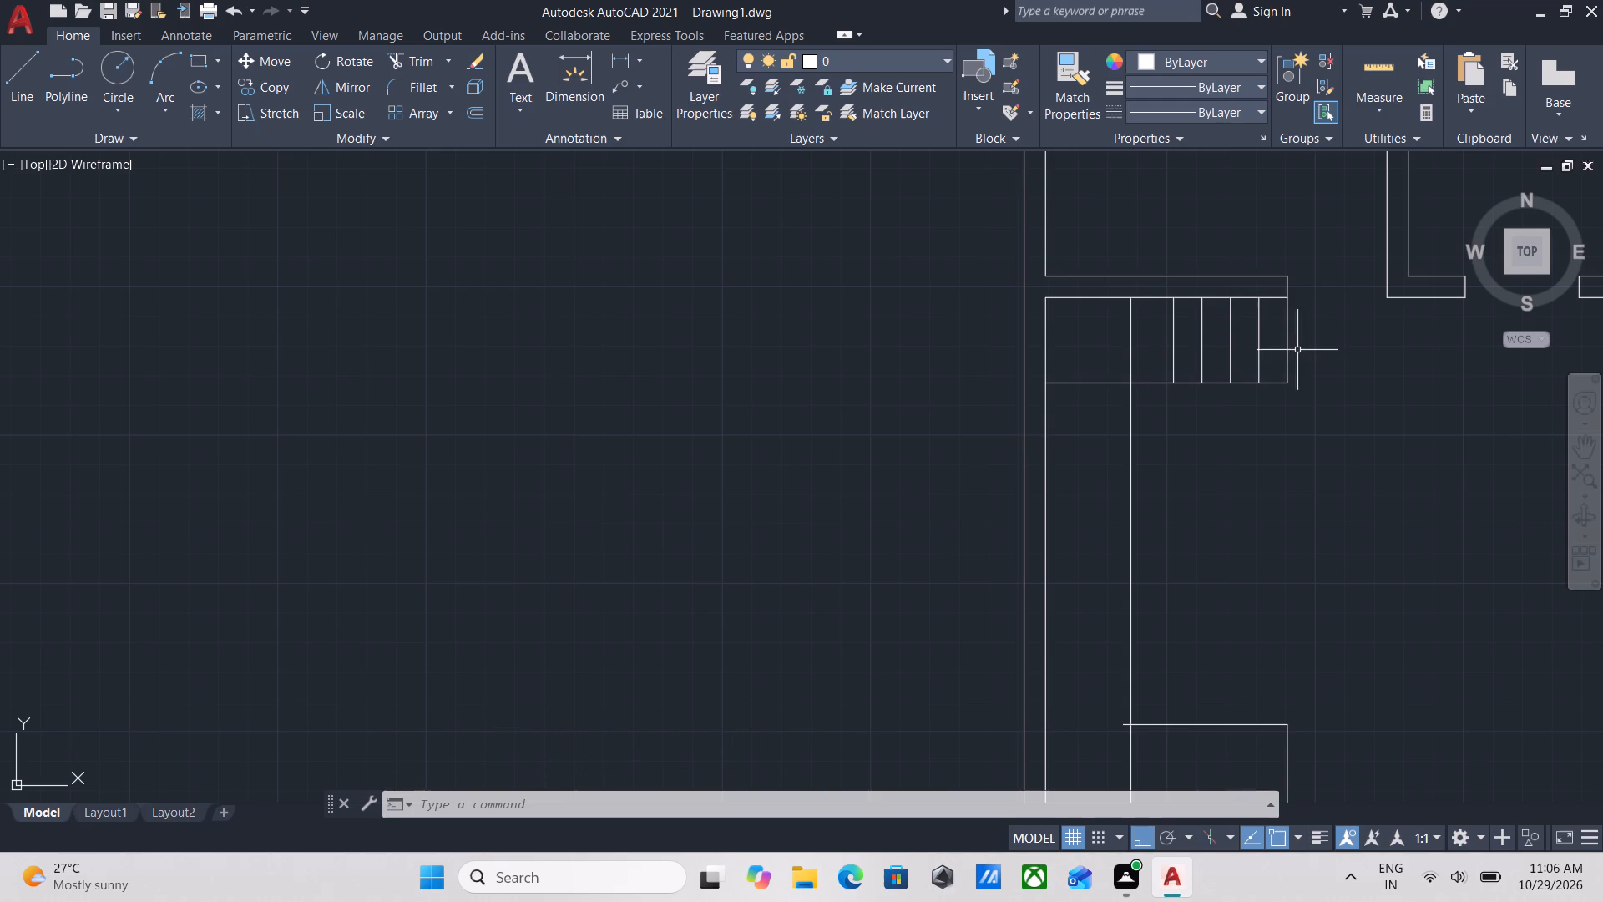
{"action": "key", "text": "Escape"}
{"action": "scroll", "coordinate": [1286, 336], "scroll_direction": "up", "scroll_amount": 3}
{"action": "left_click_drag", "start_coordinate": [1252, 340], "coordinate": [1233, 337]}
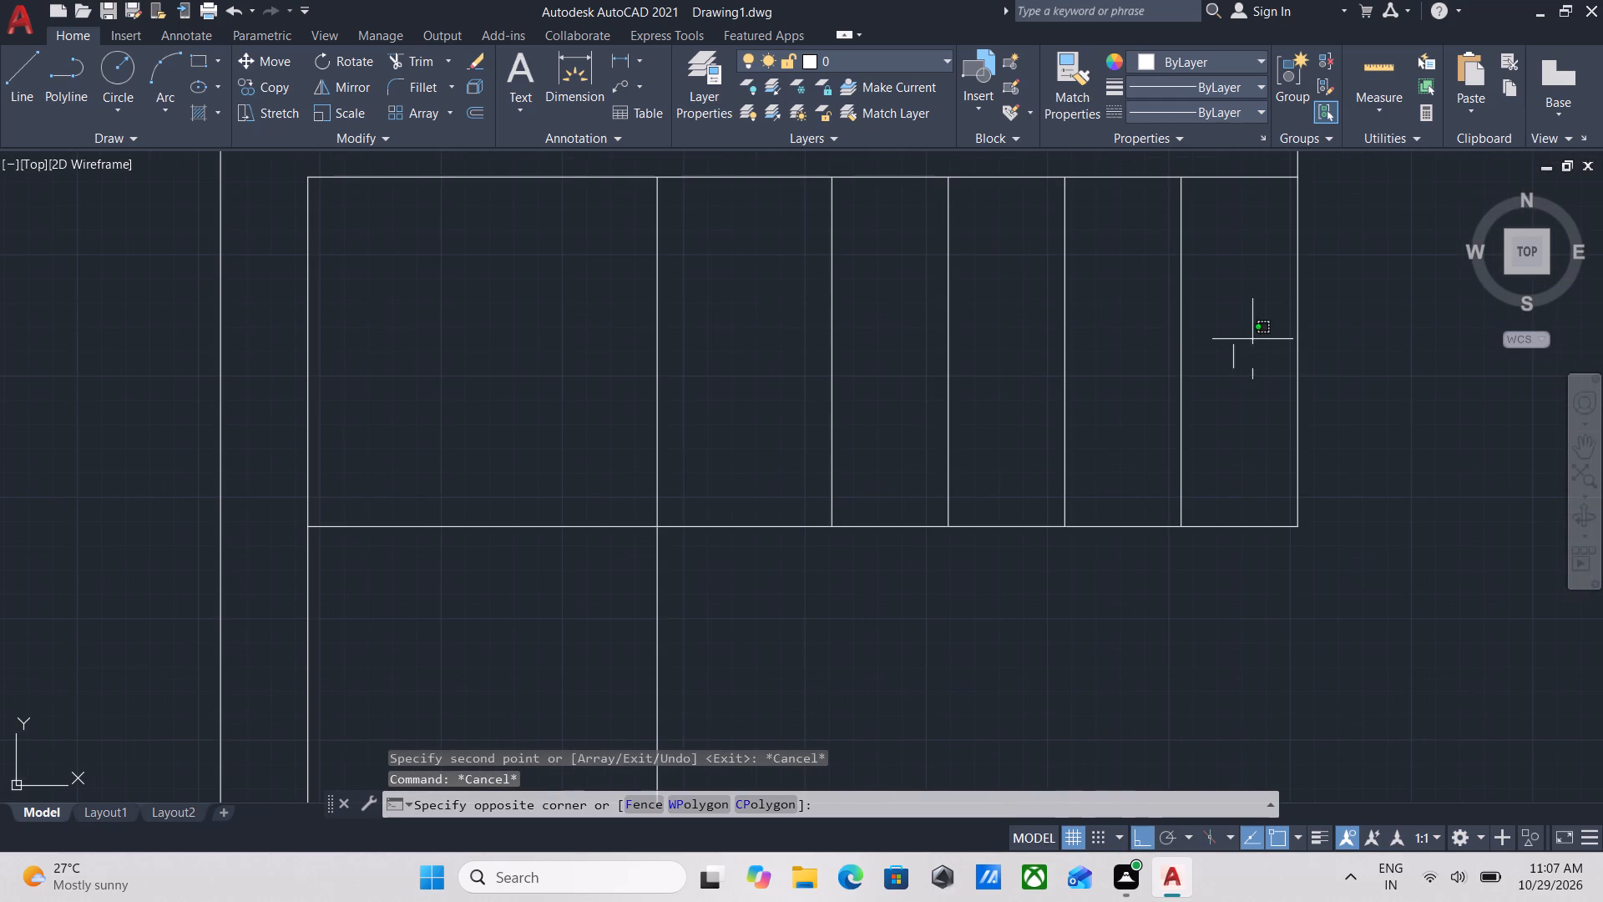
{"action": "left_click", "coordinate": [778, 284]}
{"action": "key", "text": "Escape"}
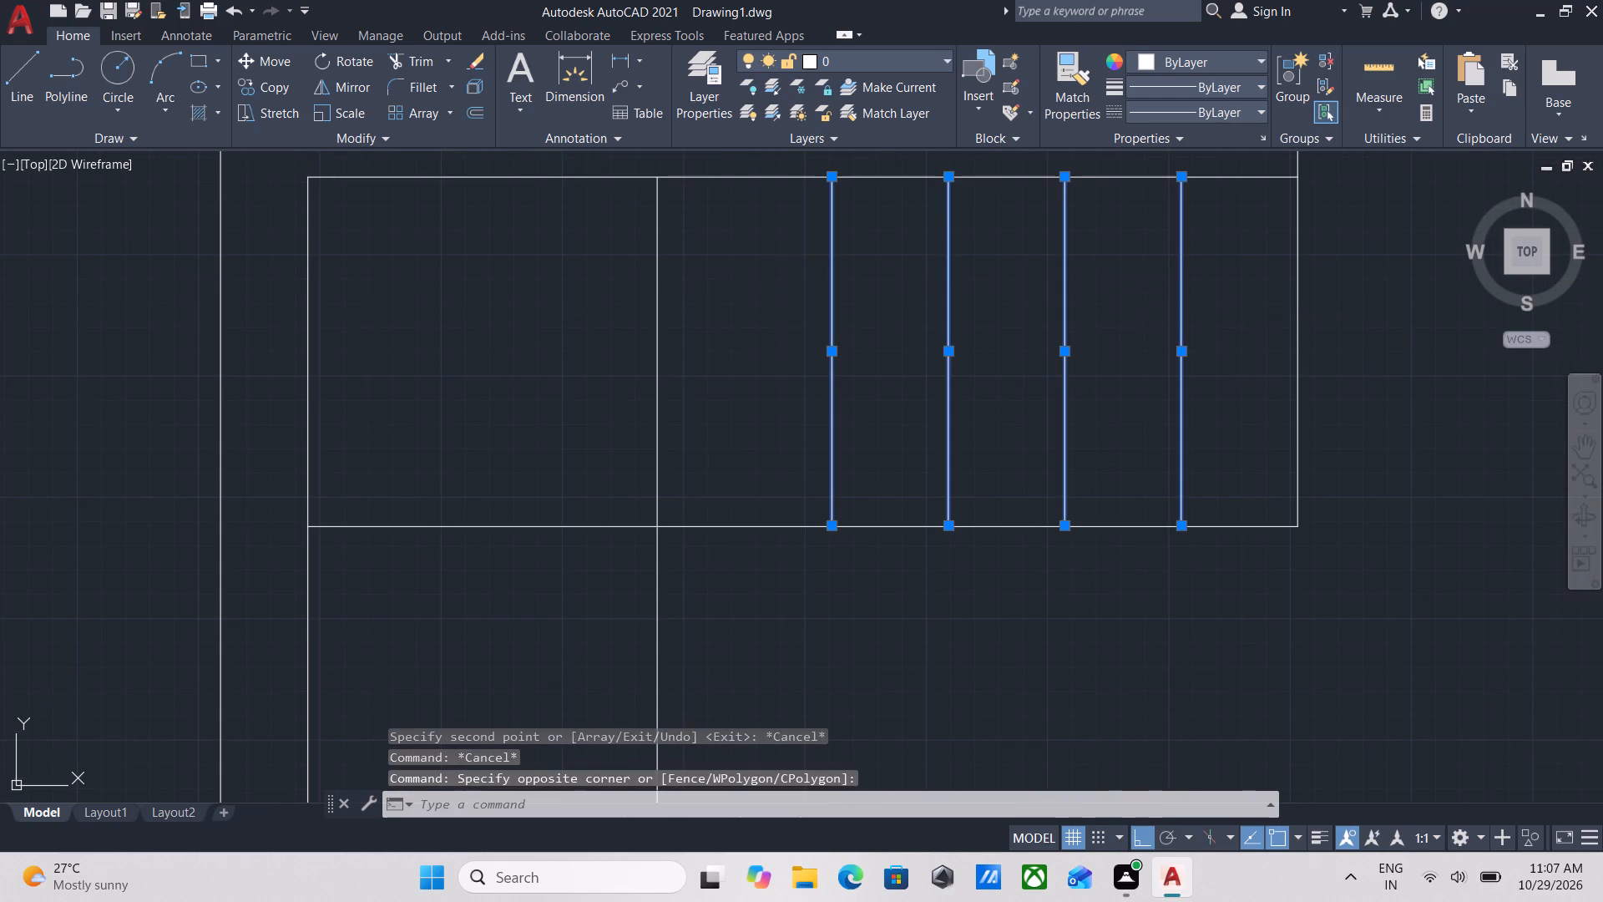
Trim the long vertical offset line where it crosses the strip, between the cross wall's south face and the strip's south edge.
{"action": "scroll", "coordinate": [778, 284], "scroll_direction": "down", "scroll_amount": 1}
{"action": "middle_click_drag", "start_coordinate": [779, 284], "coordinate": [998, 340]}
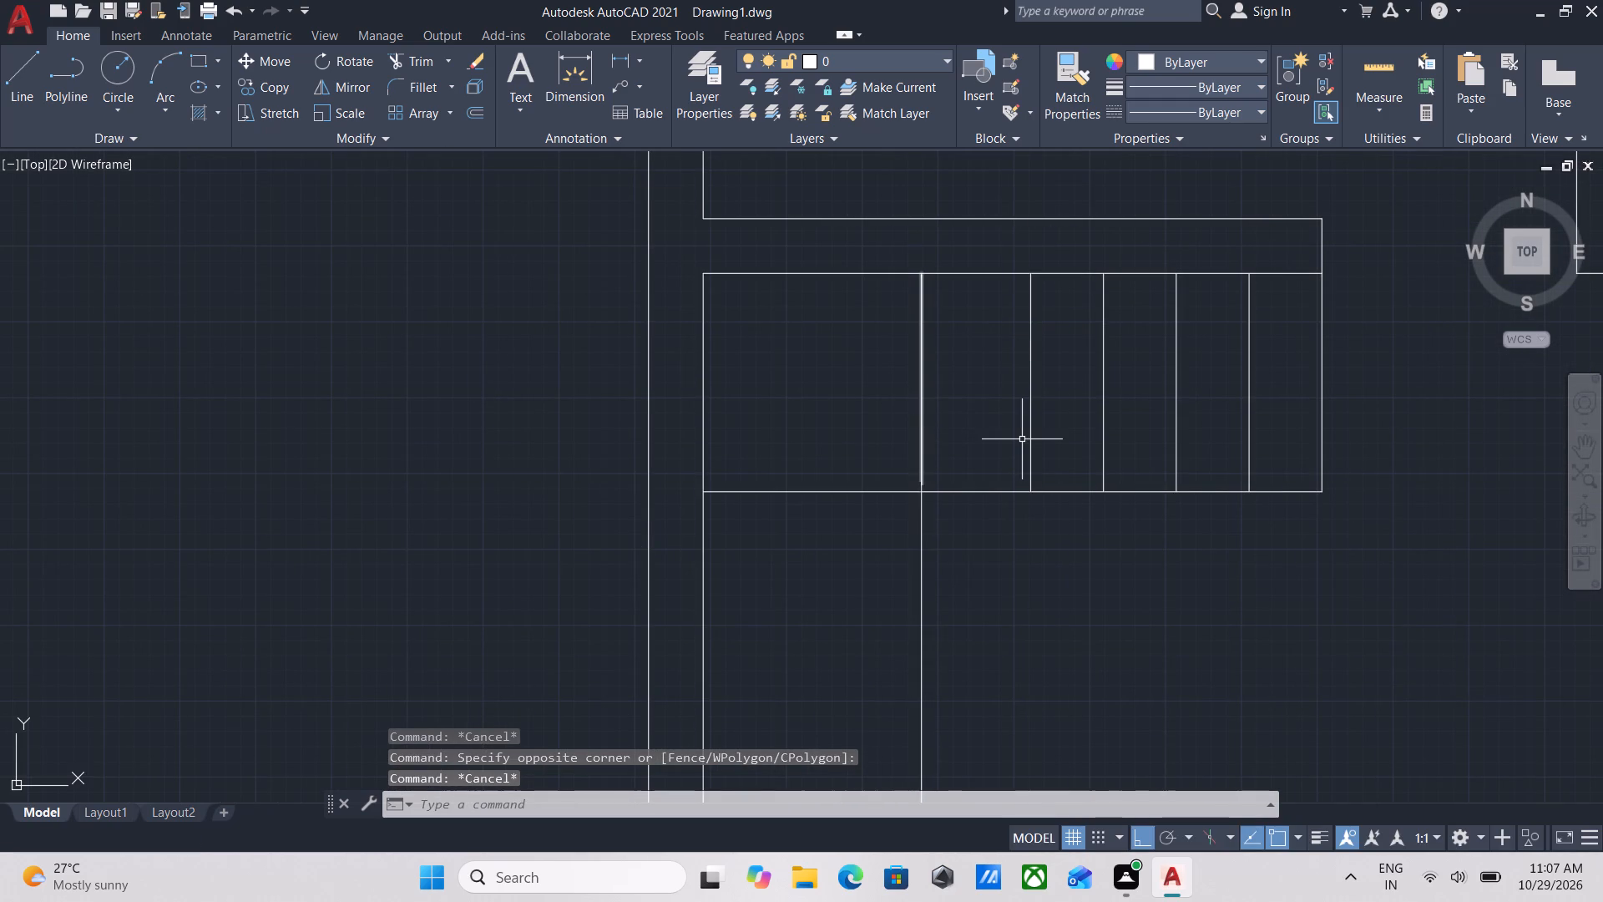
{"action": "middle_click_drag", "start_coordinate": [1020, 439], "coordinate": [1030, 413]}
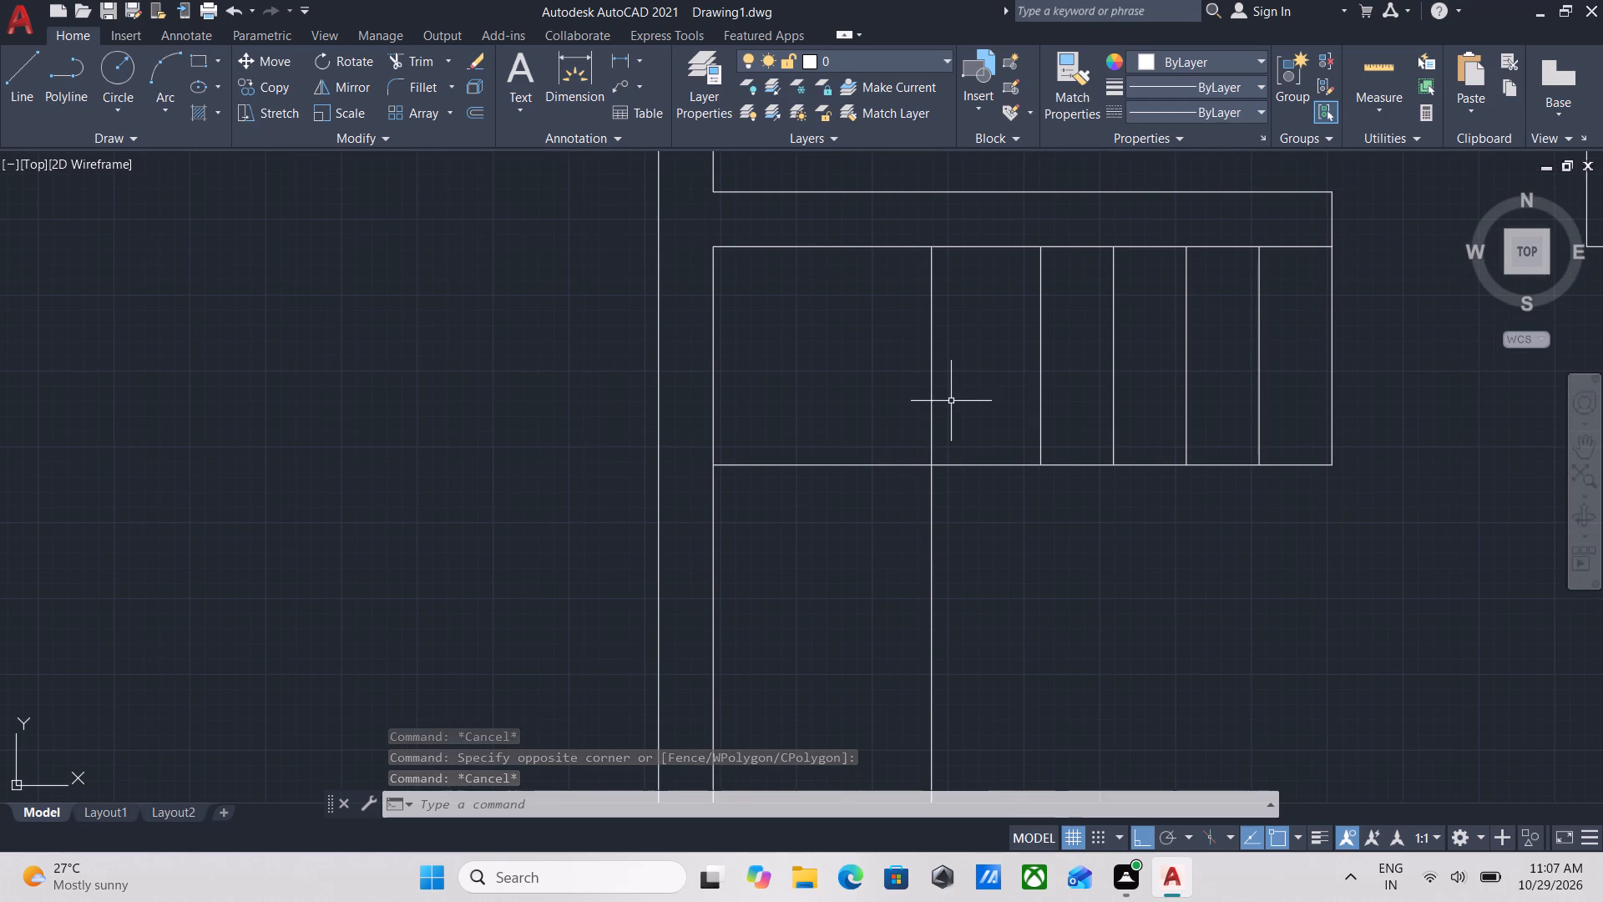
{"action": "type", "text": "tr"}
{"action": "key", "text": "Return"}
{"action": "left_click", "coordinate": [951, 401]}
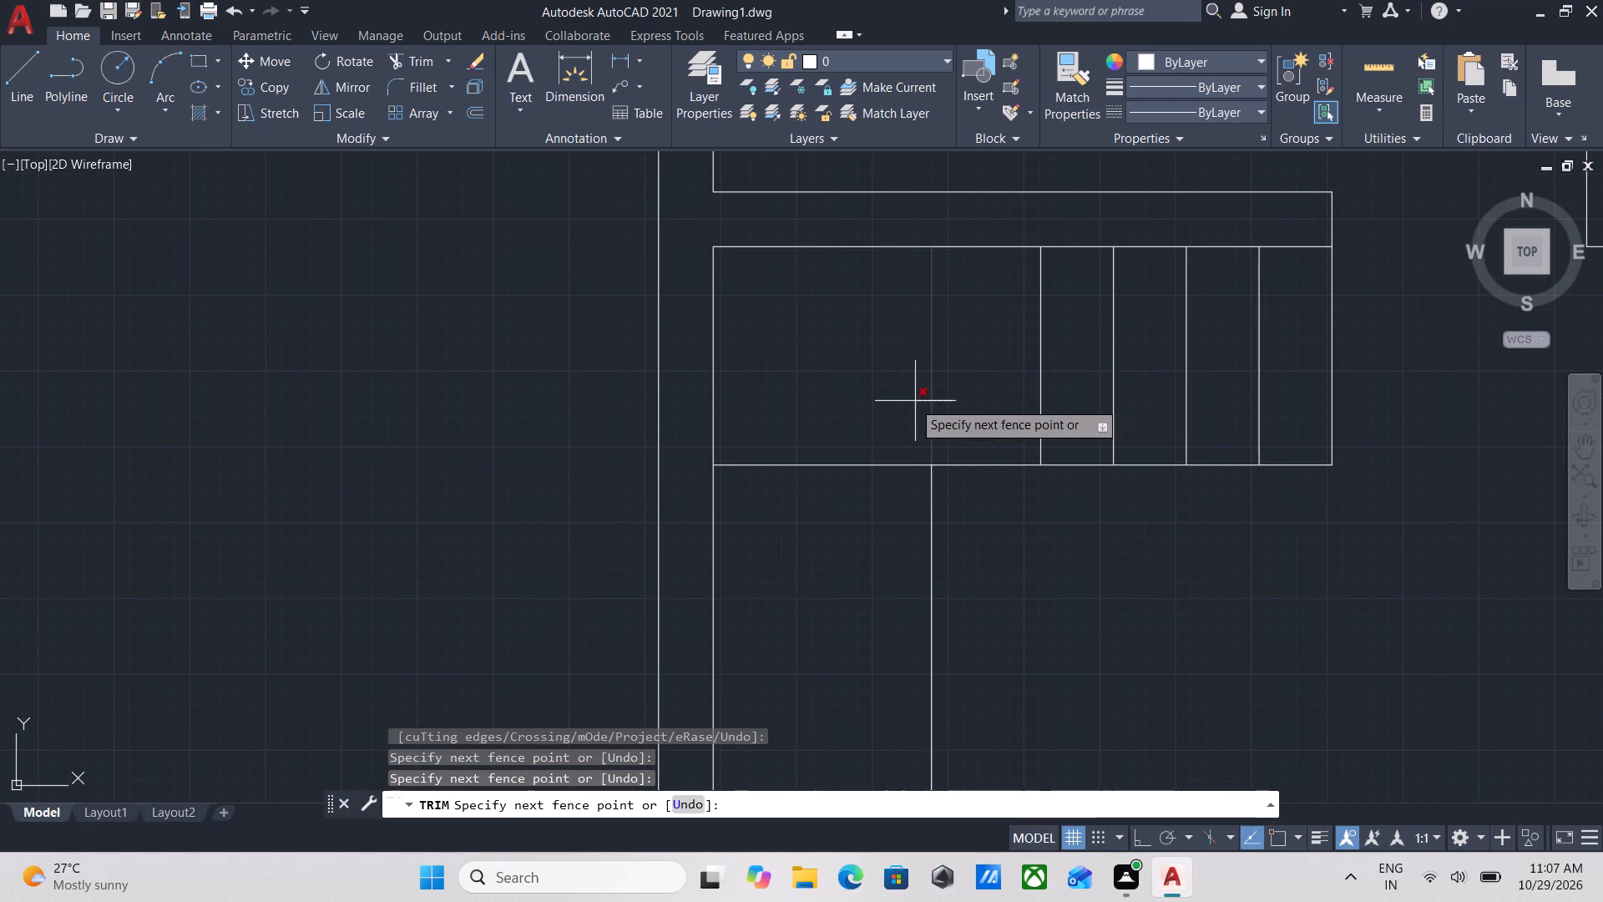
{"action": "left_click", "coordinate": [899, 402]}
{"action": "key", "text": "Escape"}
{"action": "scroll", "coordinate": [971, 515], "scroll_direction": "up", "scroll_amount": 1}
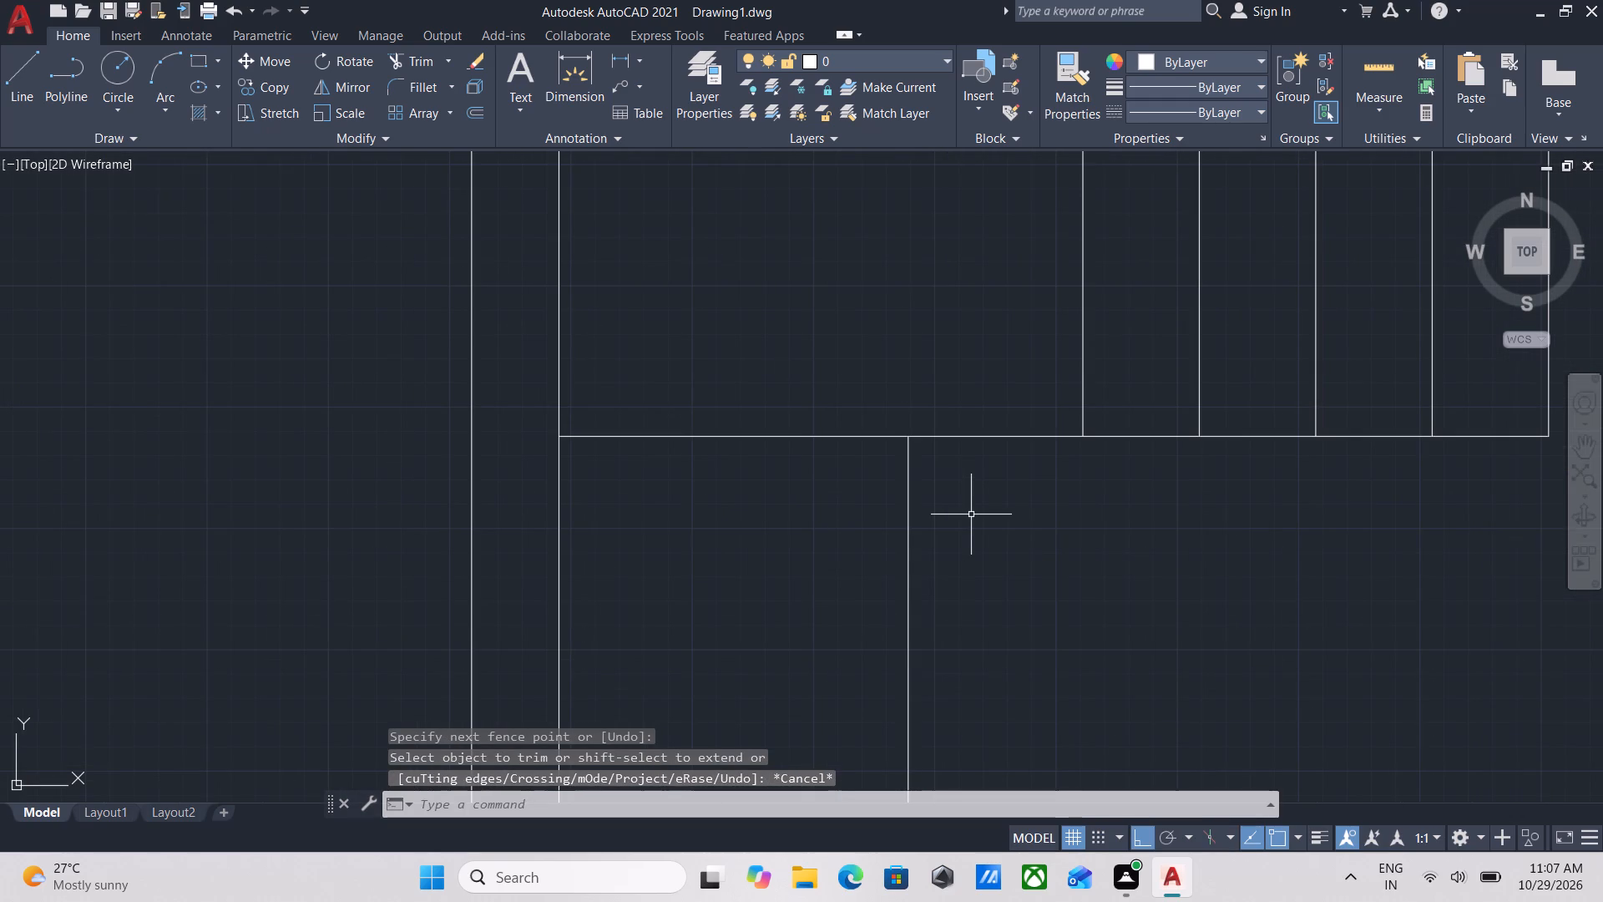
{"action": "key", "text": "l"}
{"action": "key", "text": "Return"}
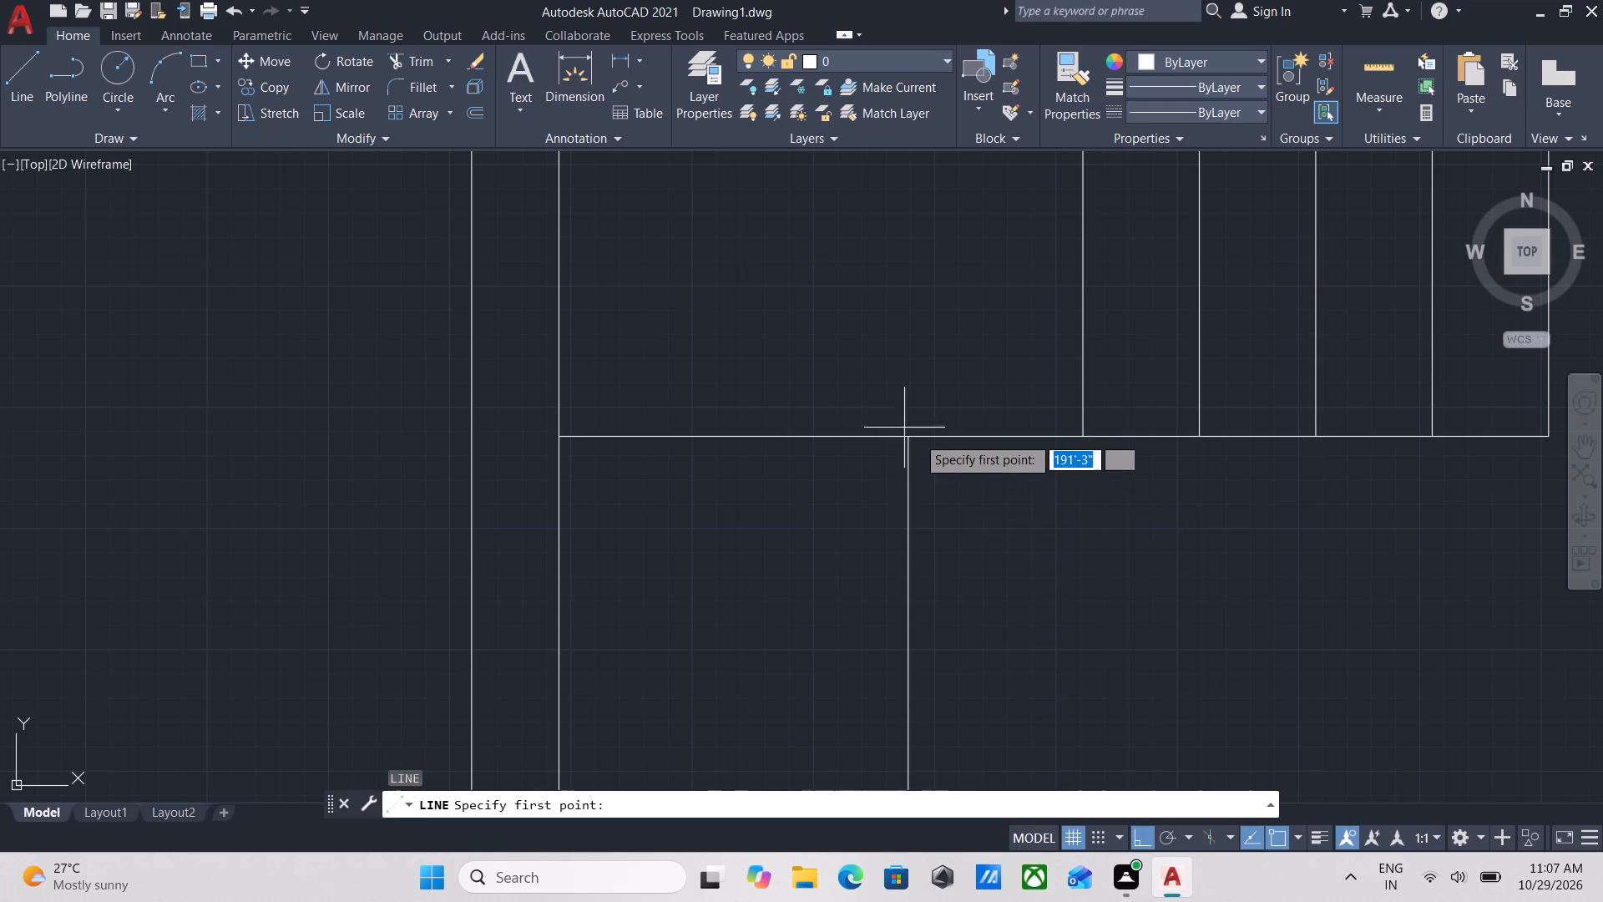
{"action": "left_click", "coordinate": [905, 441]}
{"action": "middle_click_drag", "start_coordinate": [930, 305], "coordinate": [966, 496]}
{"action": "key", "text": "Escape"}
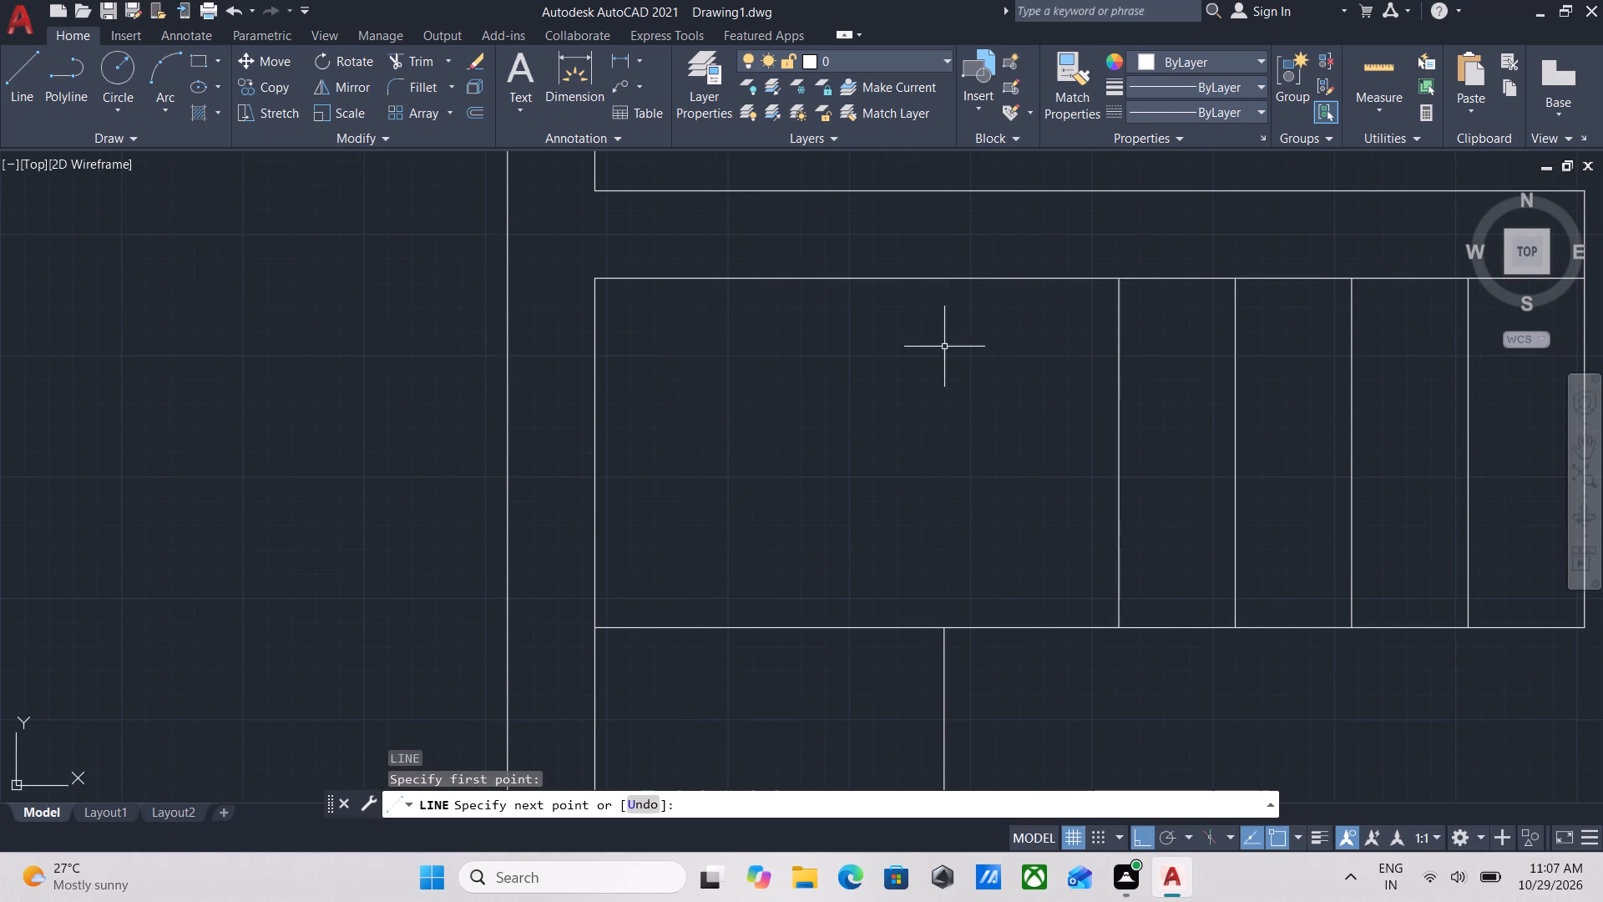
Copy the westernmost tread line of the northern flight another 1' west within the strip.
{"action": "left_click_drag", "start_coordinate": [1176, 469], "coordinate": [1160, 459]}
{"action": "left_click", "coordinate": [1096, 418]}
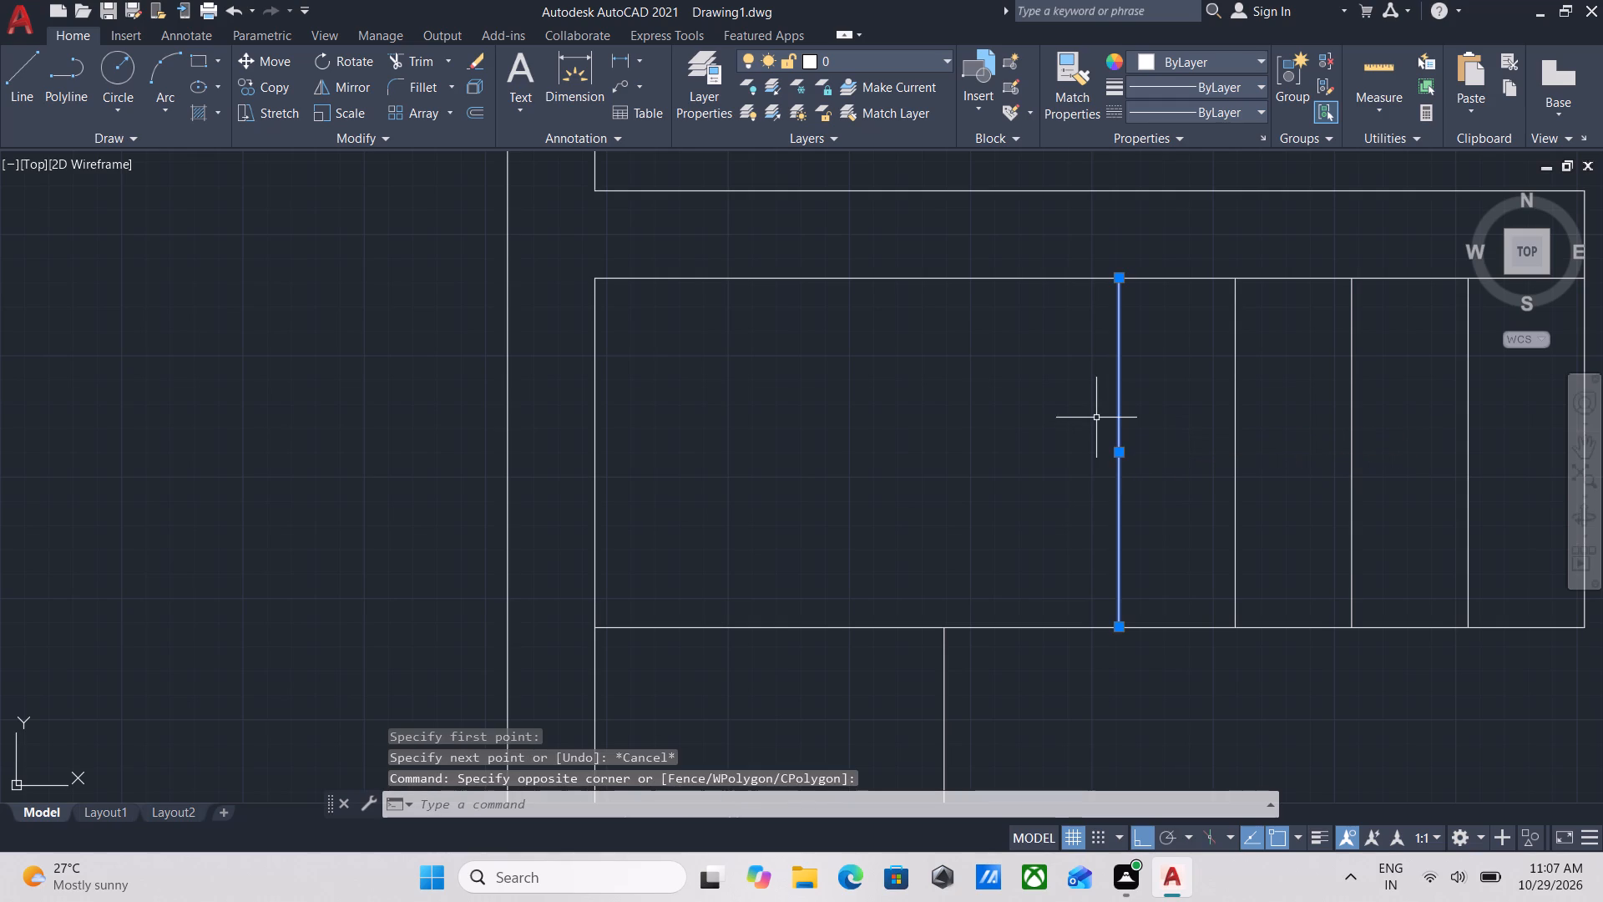
{"action": "type", "text": "co"}
{"action": "key", "text": "Return"}
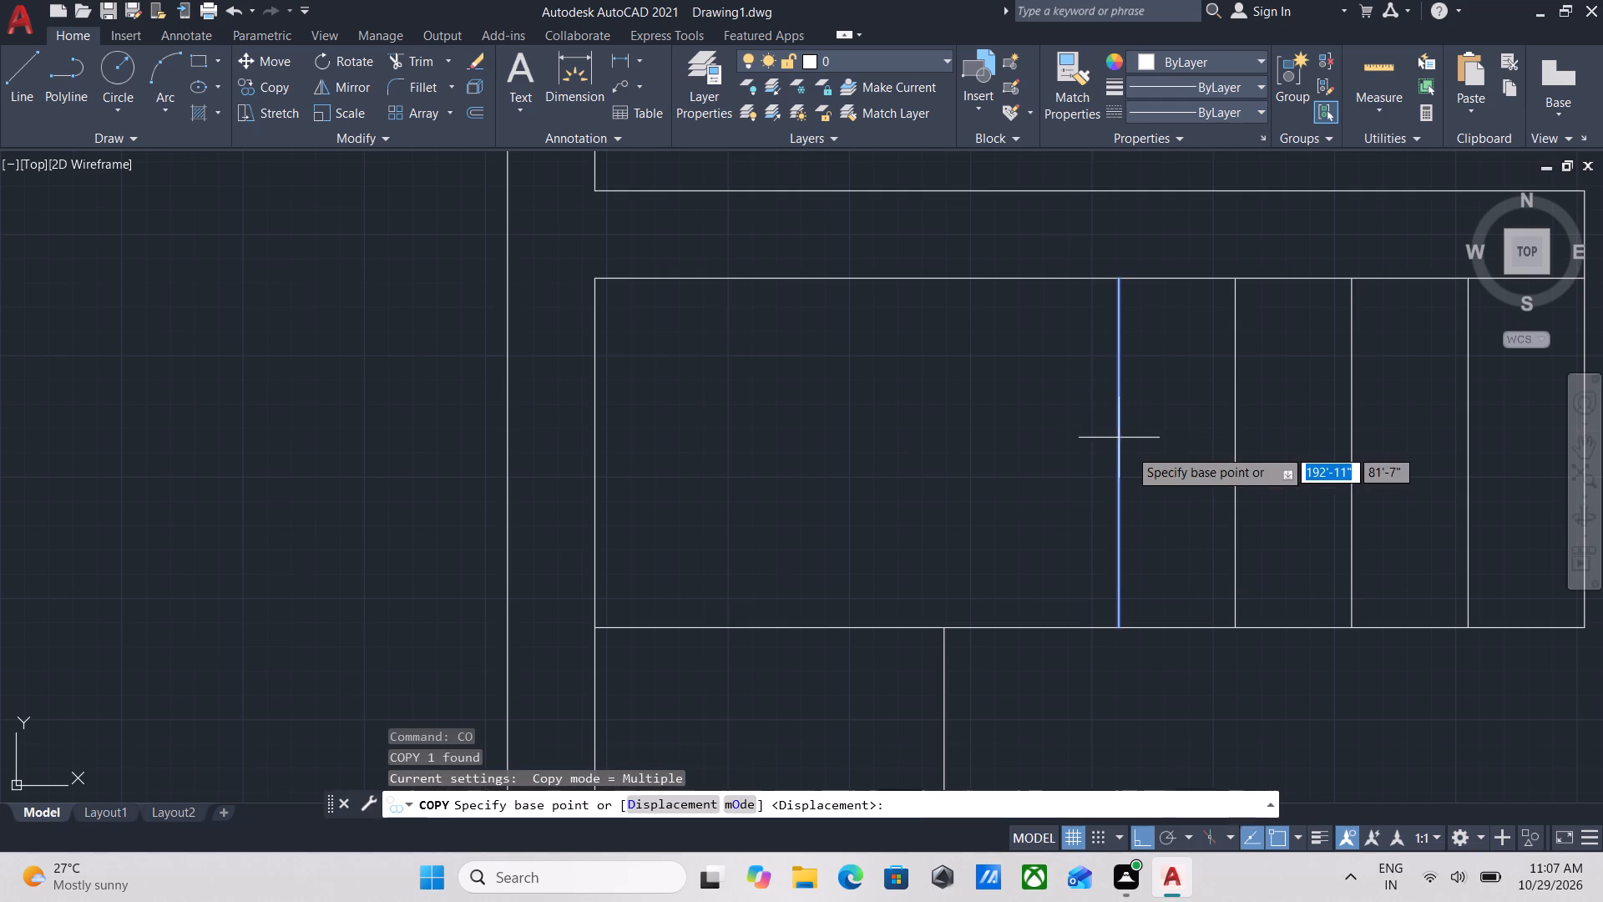
{"action": "left_click", "coordinate": [1123, 457]}
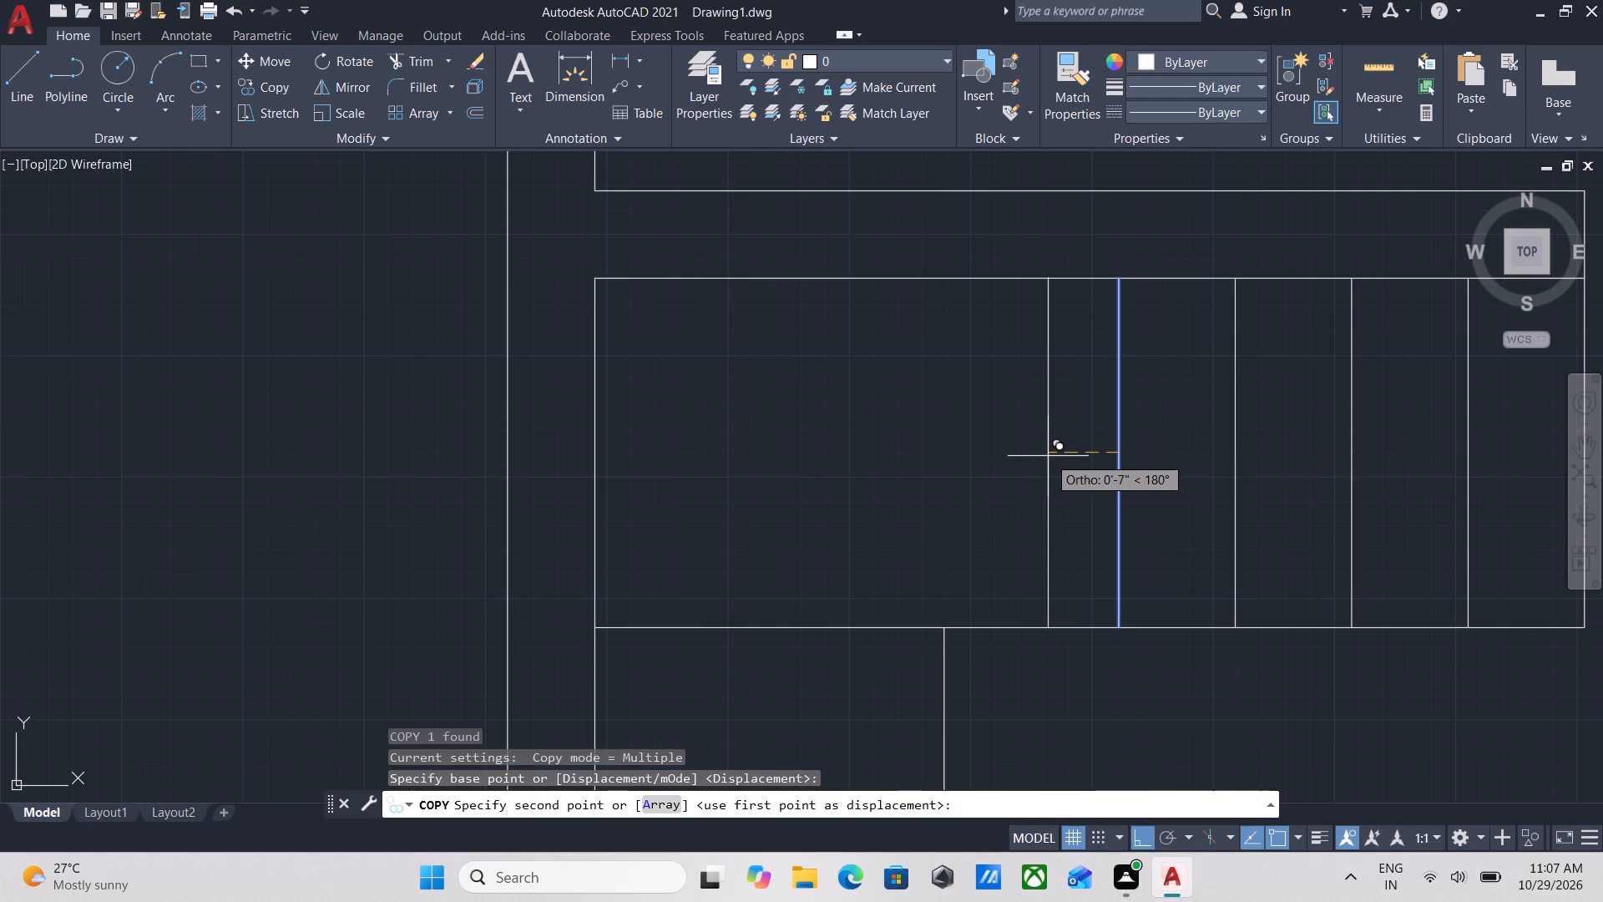
{"action": "type", "text": "1'"}
{"action": "key", "text": "Return"}
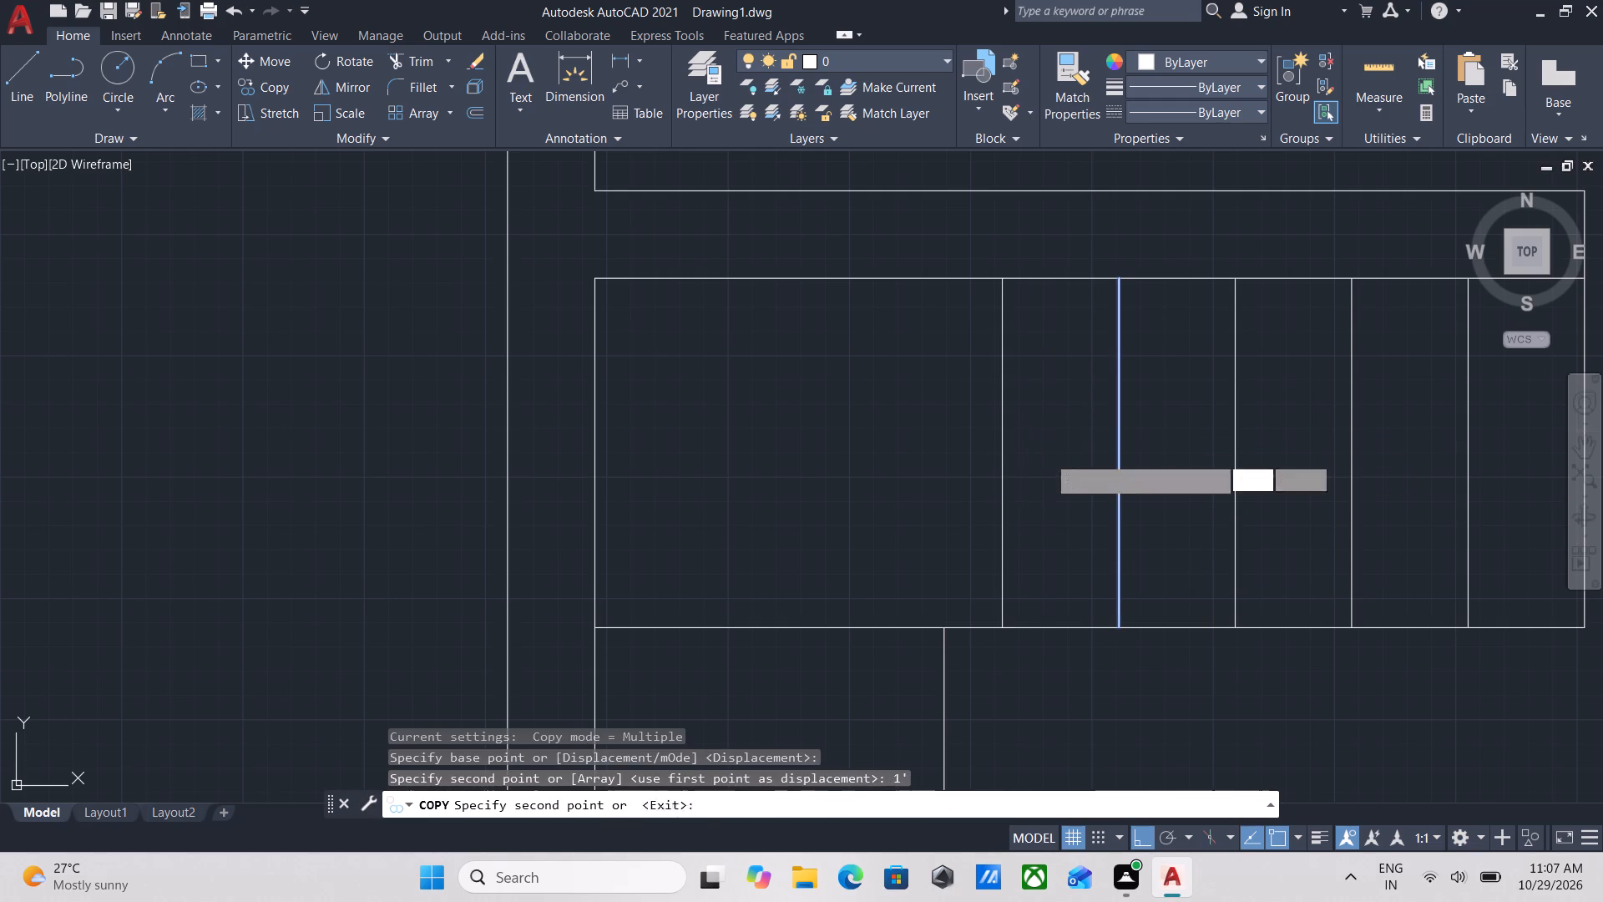
{"action": "scroll", "coordinate": [1048, 456], "scroll_direction": "down", "scroll_amount": 1}
{"action": "key", "text": "Escape"}
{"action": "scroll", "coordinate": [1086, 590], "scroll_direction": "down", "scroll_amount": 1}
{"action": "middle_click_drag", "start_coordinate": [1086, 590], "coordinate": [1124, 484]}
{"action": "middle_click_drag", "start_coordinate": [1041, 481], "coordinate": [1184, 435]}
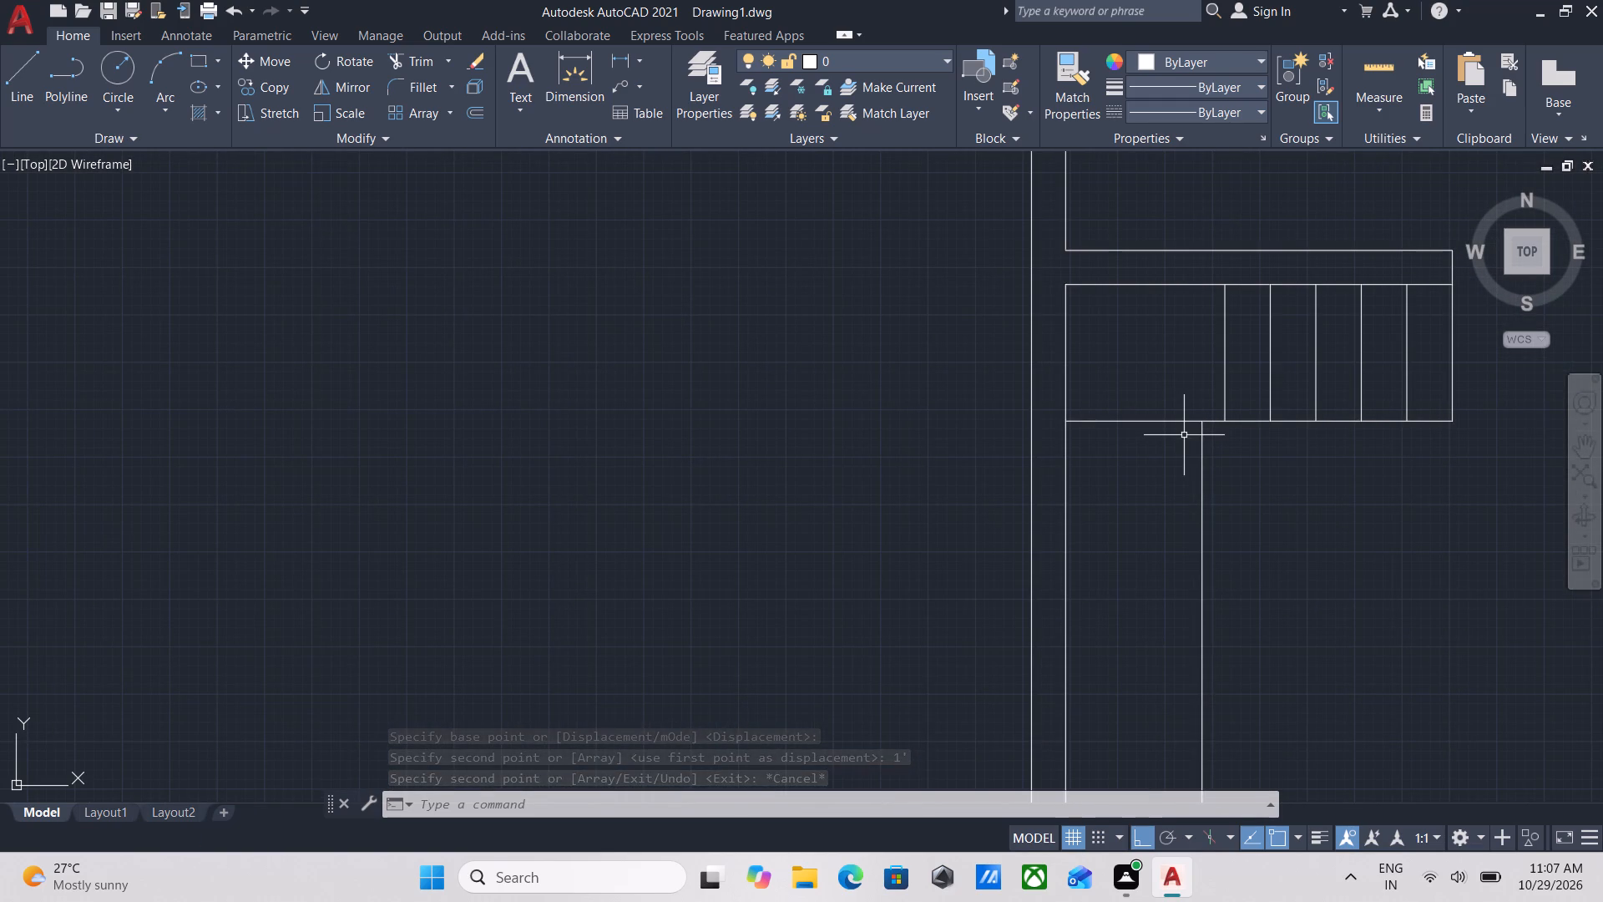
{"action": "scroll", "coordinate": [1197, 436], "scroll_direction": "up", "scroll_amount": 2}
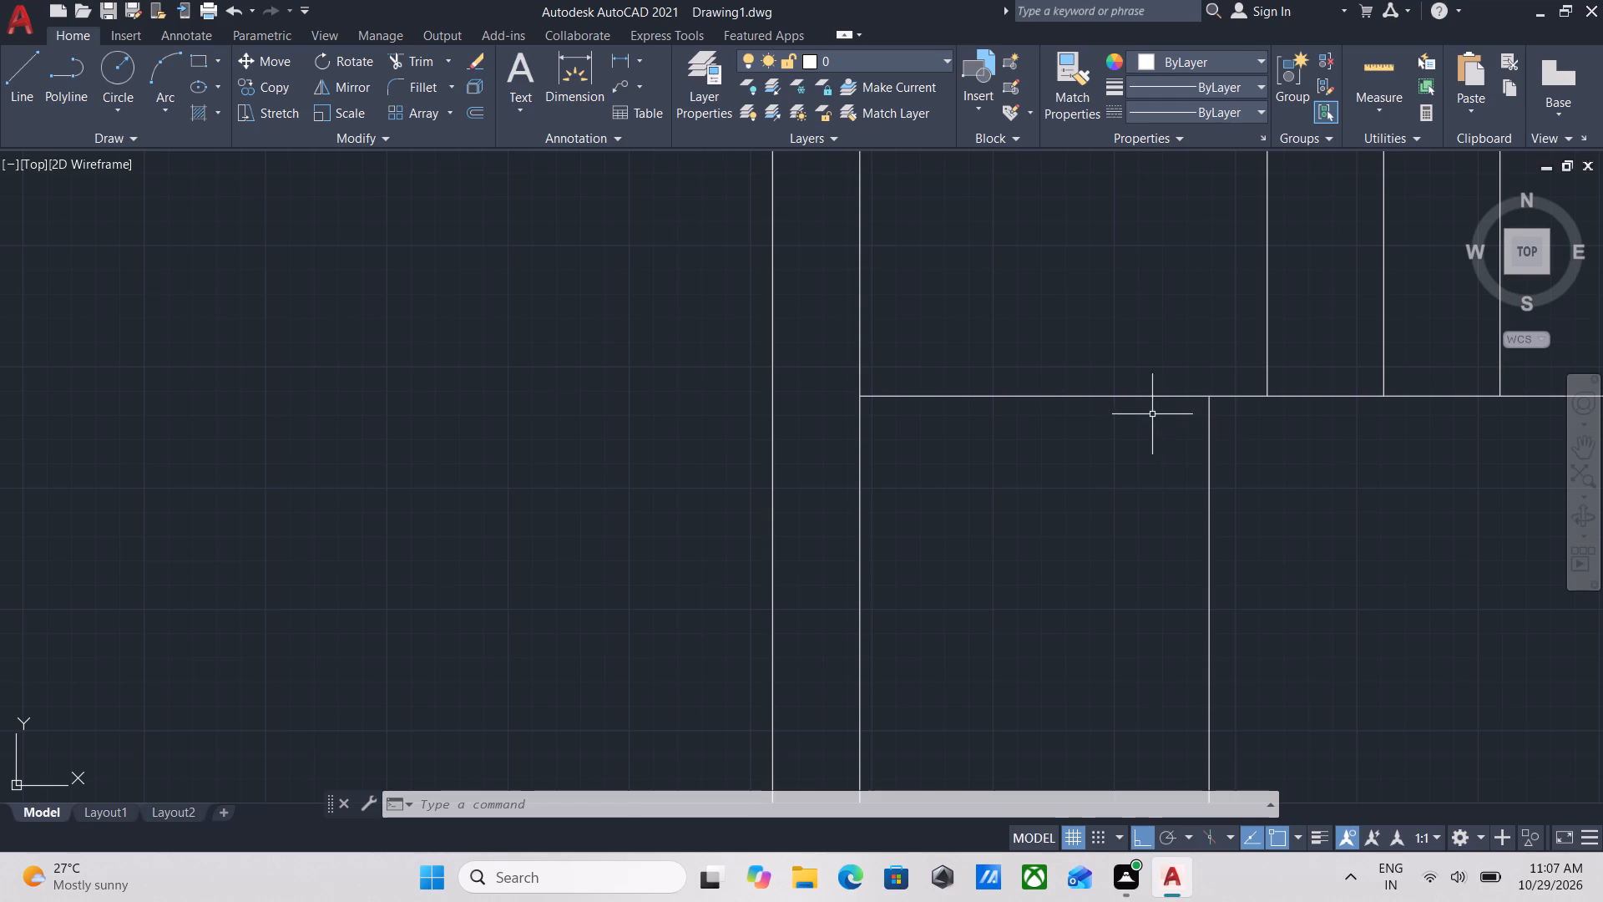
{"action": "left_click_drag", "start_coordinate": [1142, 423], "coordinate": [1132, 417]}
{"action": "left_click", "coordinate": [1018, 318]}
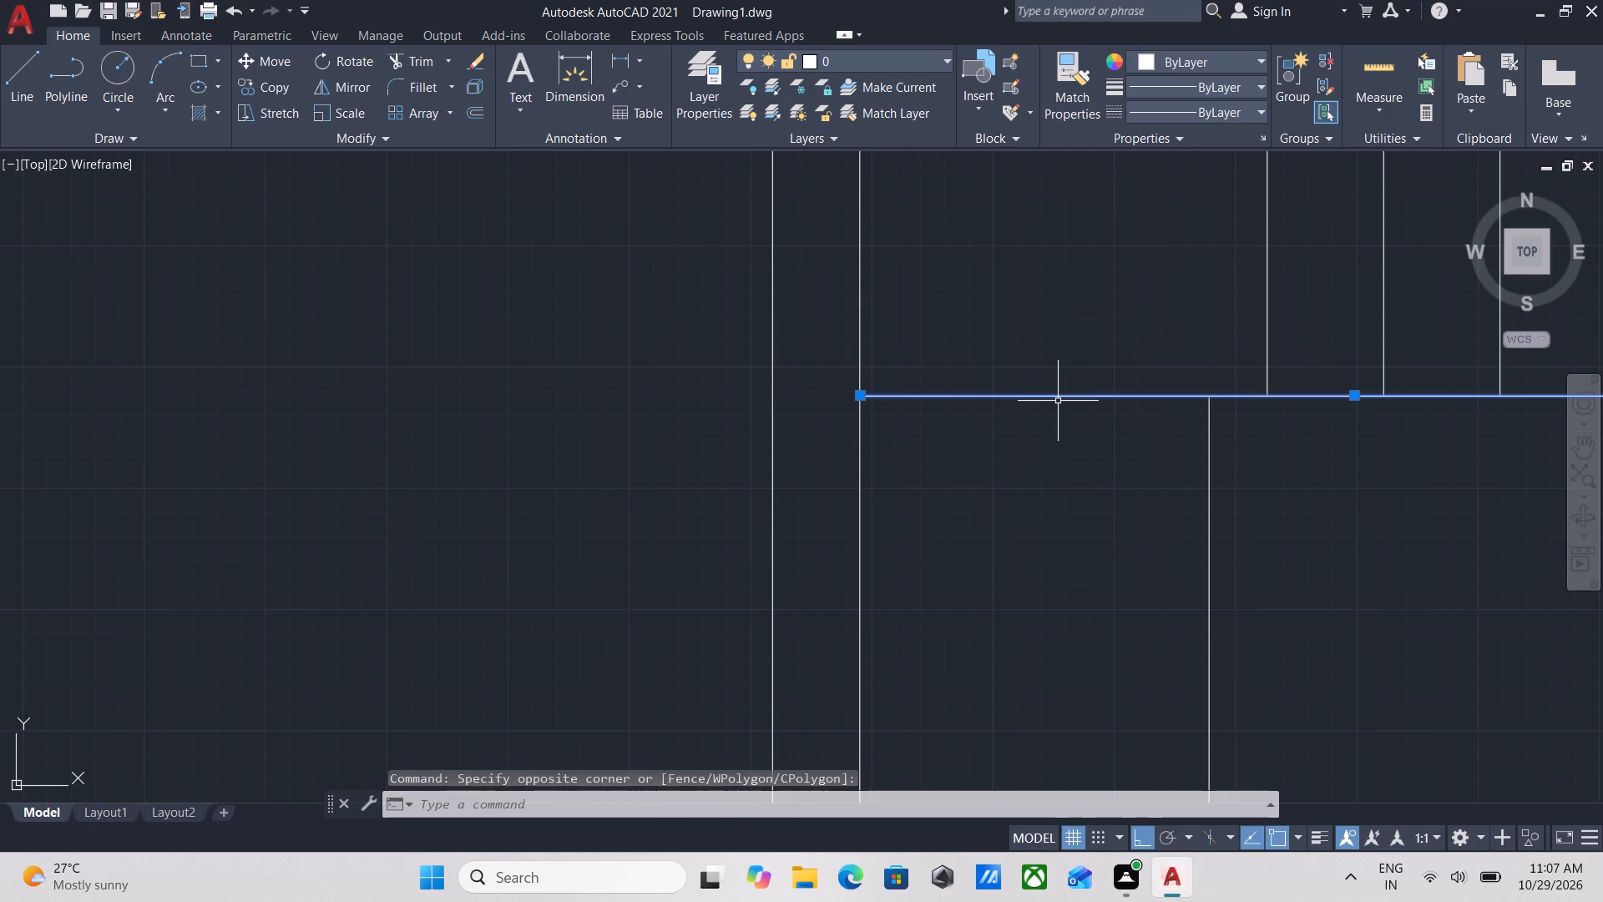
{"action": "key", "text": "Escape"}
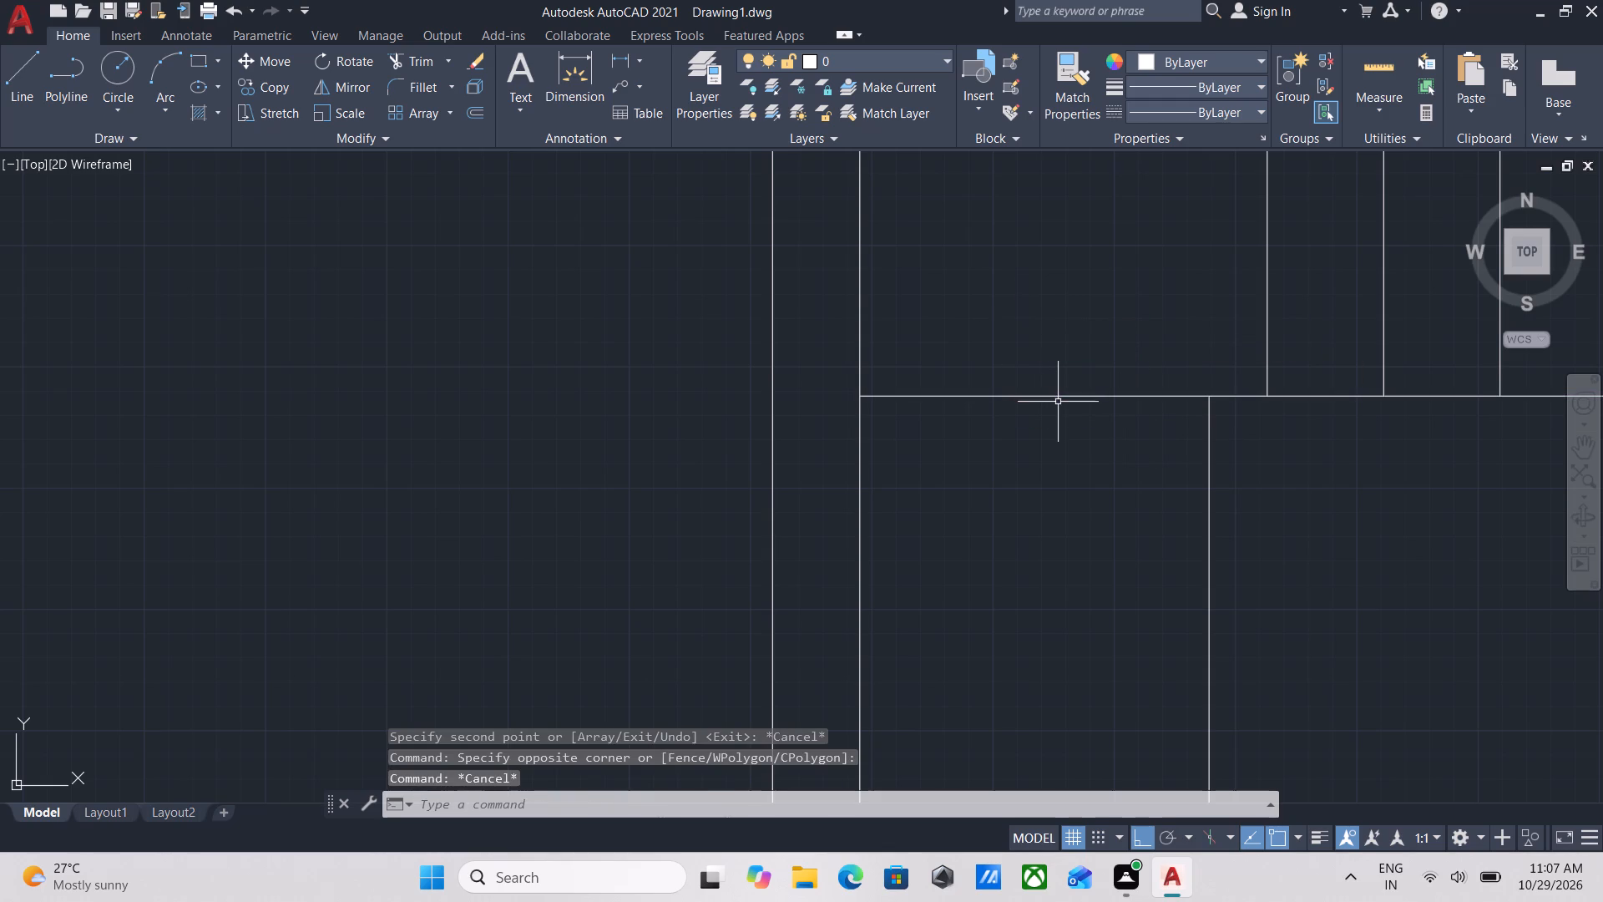
Trim the long vertical offset line where it crosses the southern strip, between the strip's north edge and the southern cross wall.
{"action": "scroll", "coordinate": [1059, 405], "scroll_direction": "down", "scroll_amount": 1}
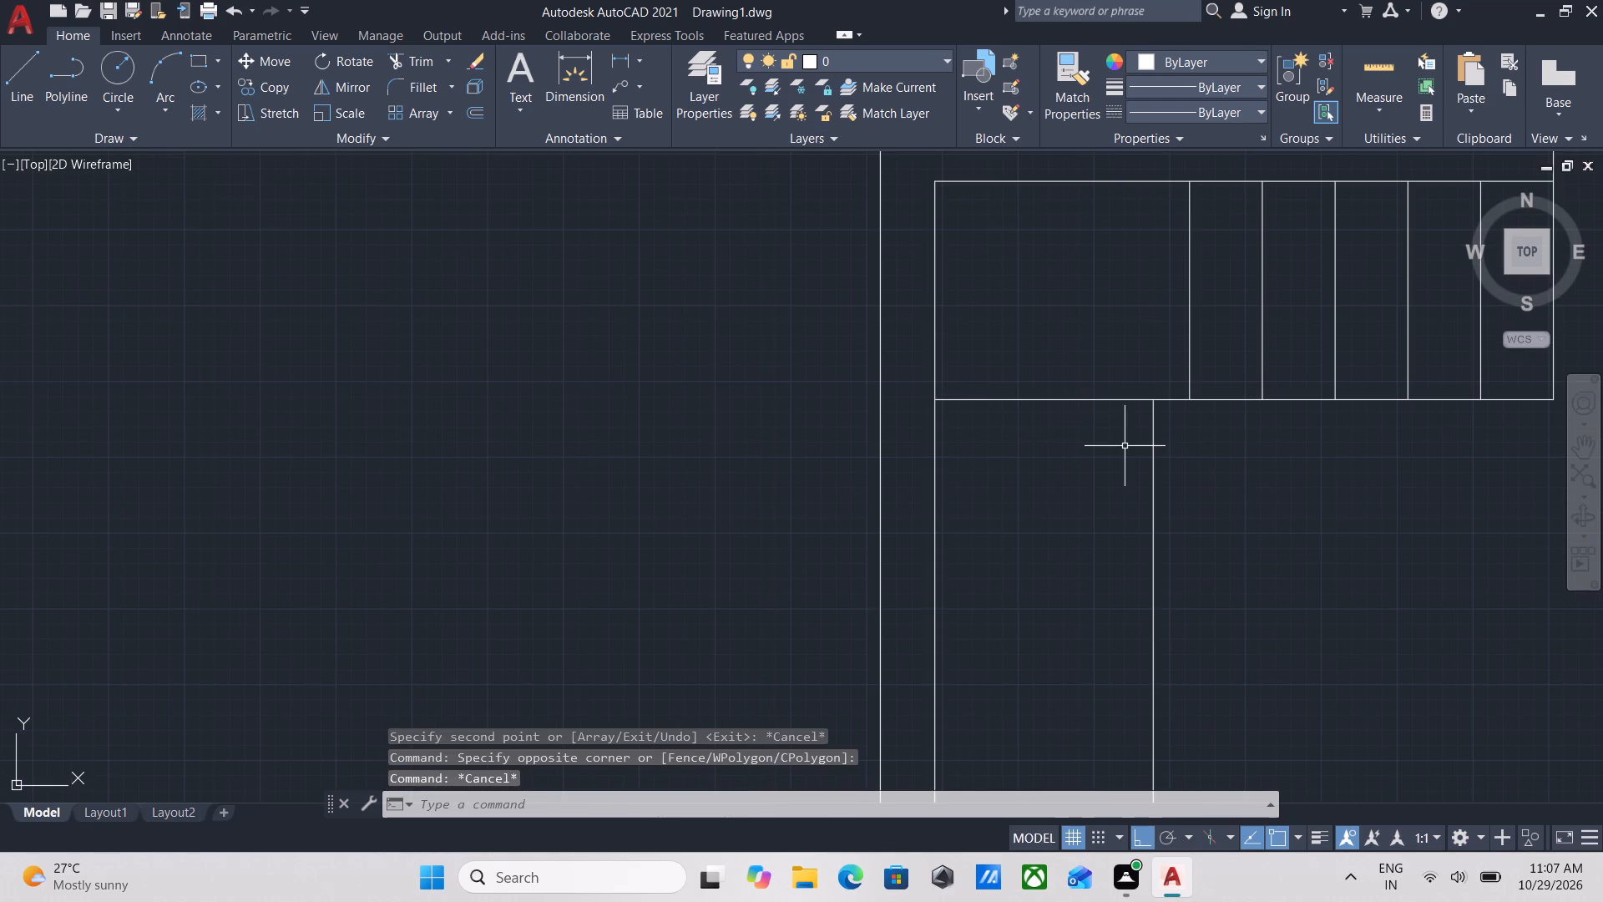
{"action": "scroll", "coordinate": [1107, 448], "scroll_direction": "down", "scroll_amount": 4}
{"action": "middle_click_drag", "start_coordinate": [1105, 449], "coordinate": [1110, 313]}
{"action": "scroll", "coordinate": [1153, 497], "scroll_direction": "up", "scroll_amount": 1}
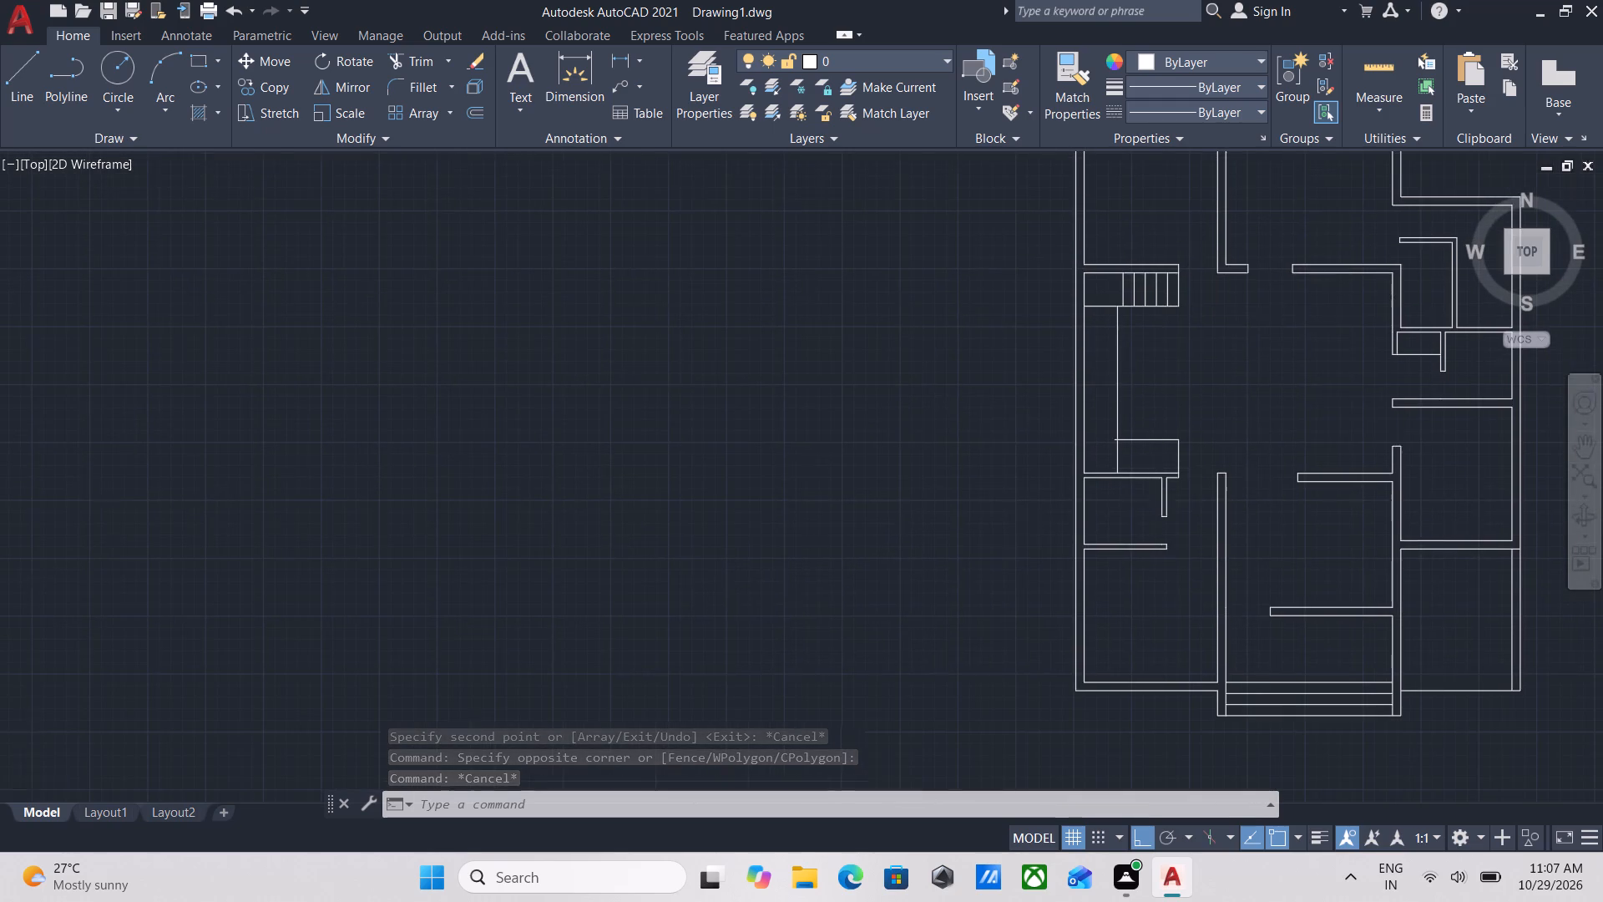
{"action": "scroll", "coordinate": [1153, 497], "scroll_direction": "up", "scroll_amount": 1}
{"action": "middle_click_drag", "start_coordinate": [1090, 421], "coordinate": [1090, 637]}
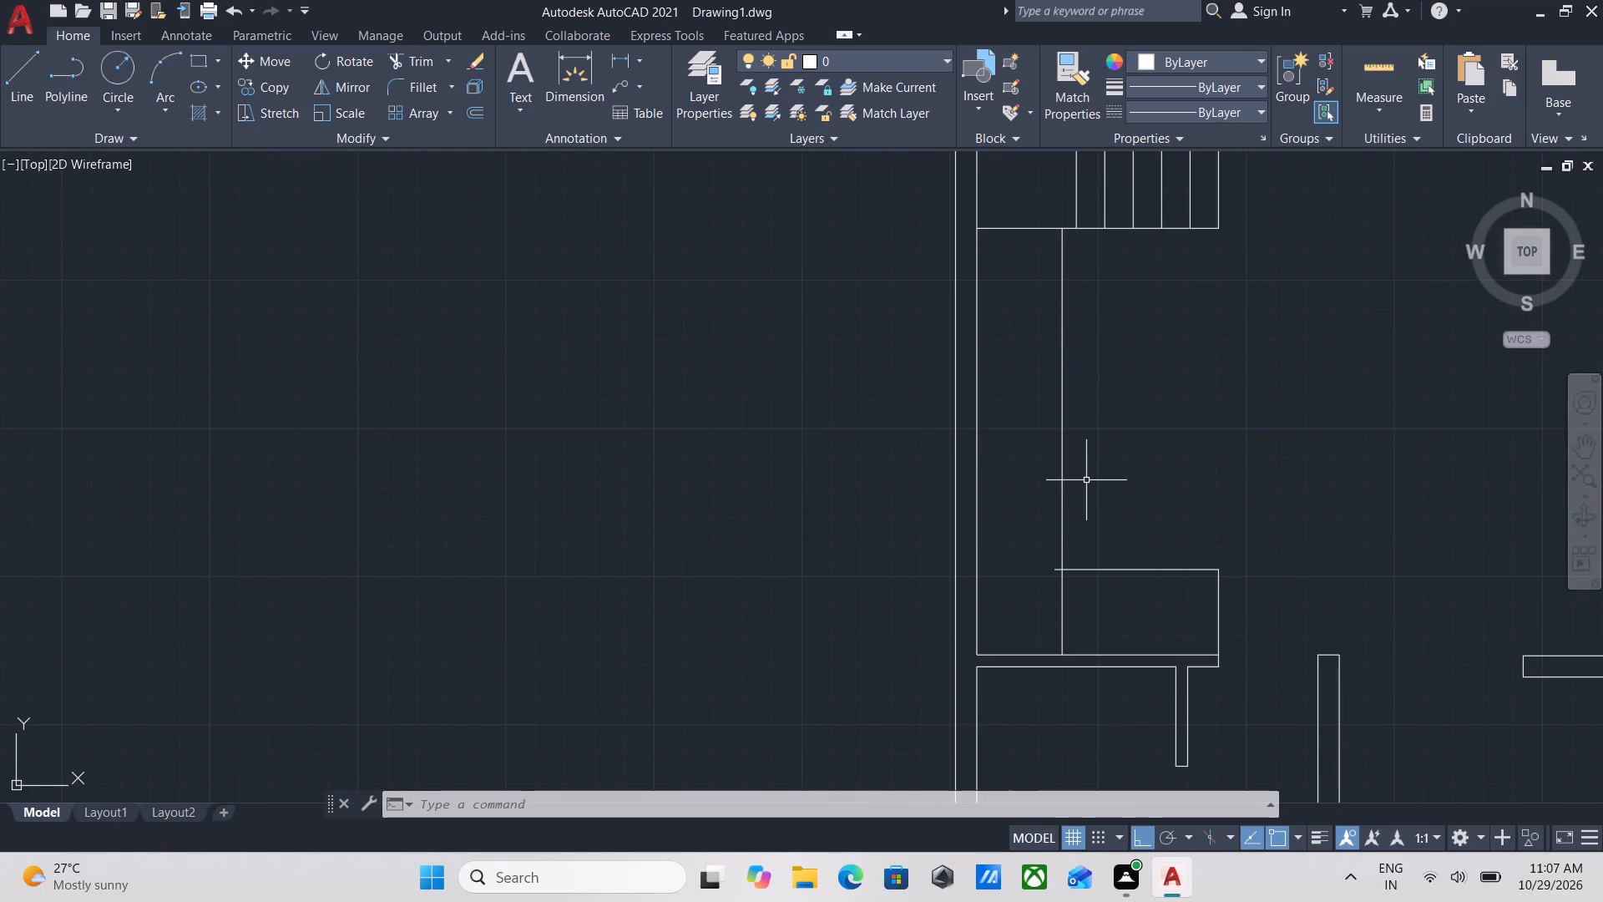
{"action": "middle_click_drag", "start_coordinate": [1086, 480], "coordinate": [1089, 572]}
{"action": "middle_click_drag", "start_coordinate": [1109, 661], "coordinate": [1078, 578]}
{"action": "type", "text": "tr"}
{"action": "key", "text": "Return"}
{"action": "scroll", "coordinate": [1074, 632], "scroll_direction": "up", "scroll_amount": 1}
{"action": "left_click", "coordinate": [1063, 598]}
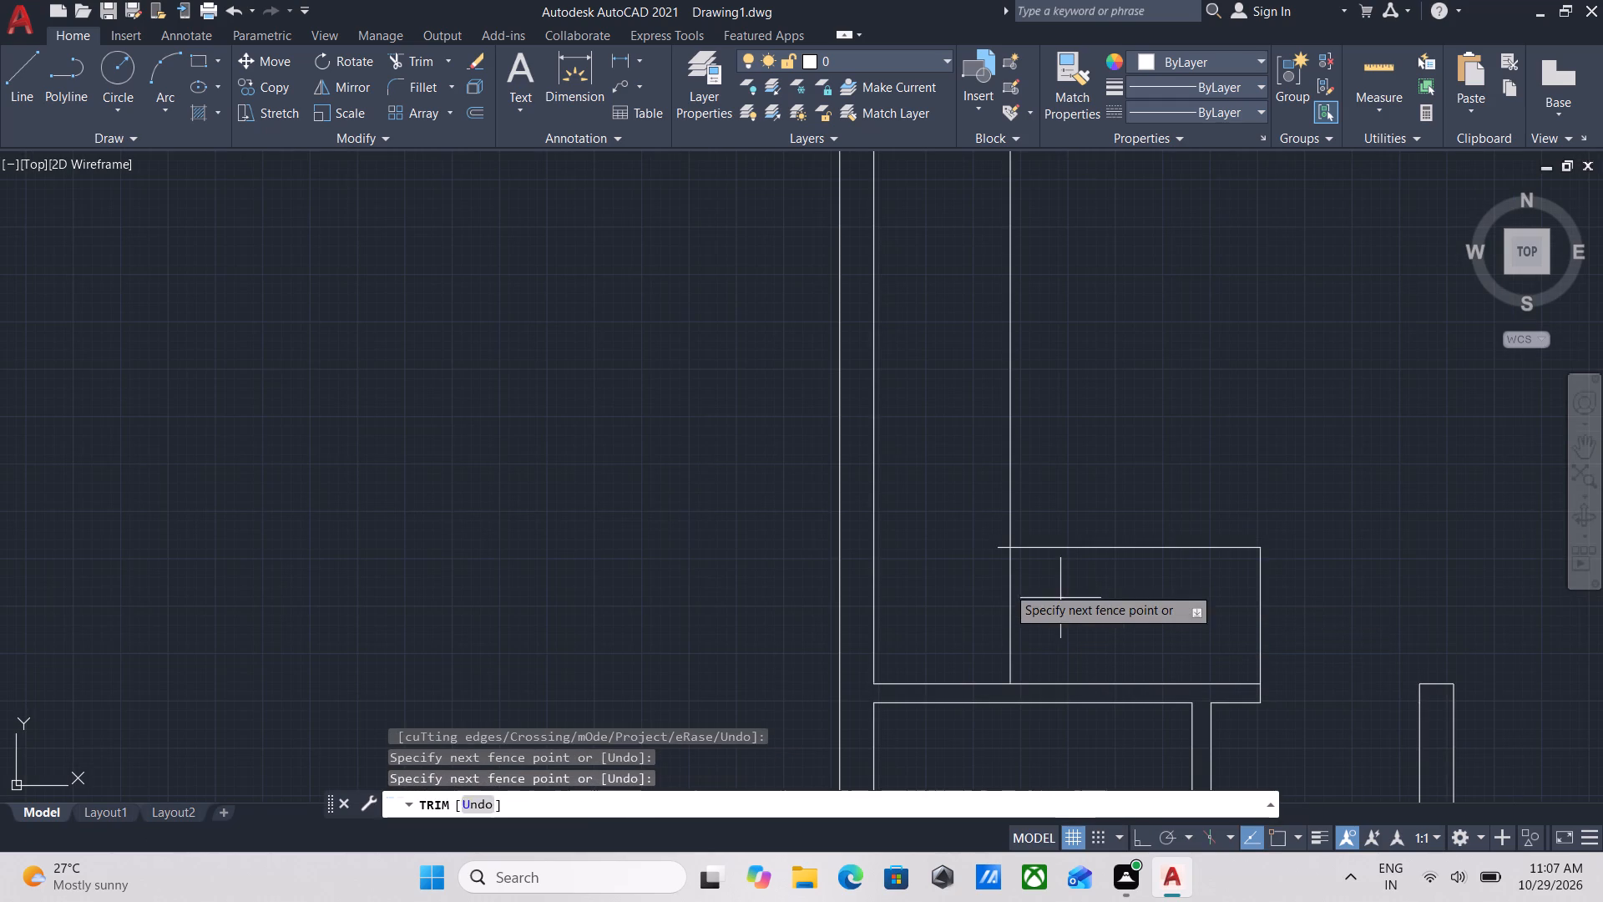
{"action": "left_click", "coordinate": [923, 577]}
Trim the short stub of the southern strip's north edge that overhangs west of the long vertical line.
{"action": "scroll", "coordinate": [998, 577], "scroll_direction": "up", "scroll_amount": 5}
{"action": "left_click_drag", "start_coordinate": [1062, 422], "coordinate": [1061, 426]}
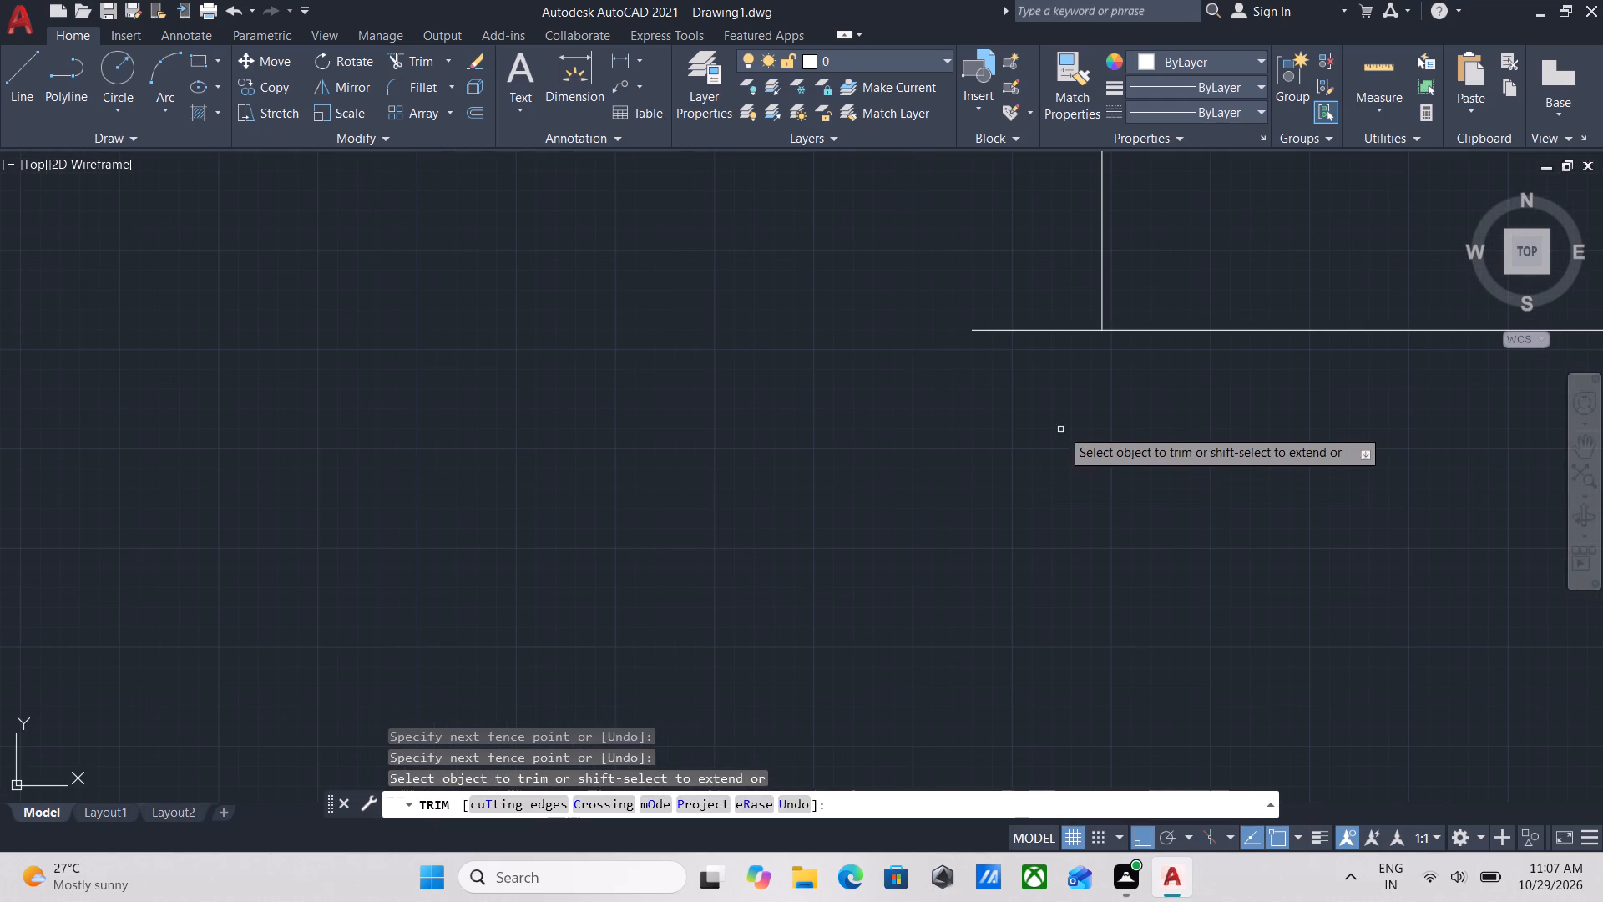
{"action": "left_click_drag", "start_coordinate": [1061, 426], "coordinate": [1060, 410]}
{"action": "left_click", "coordinate": [1032, 293]}
{"action": "scroll", "coordinate": [1024, 481], "scroll_direction": "down", "scroll_amount": 3}
{"action": "middle_click_drag", "start_coordinate": [1020, 492], "coordinate": [1049, 671]}
{"action": "scroll", "coordinate": [1049, 671], "scroll_direction": "up", "scroll_amount": 1}
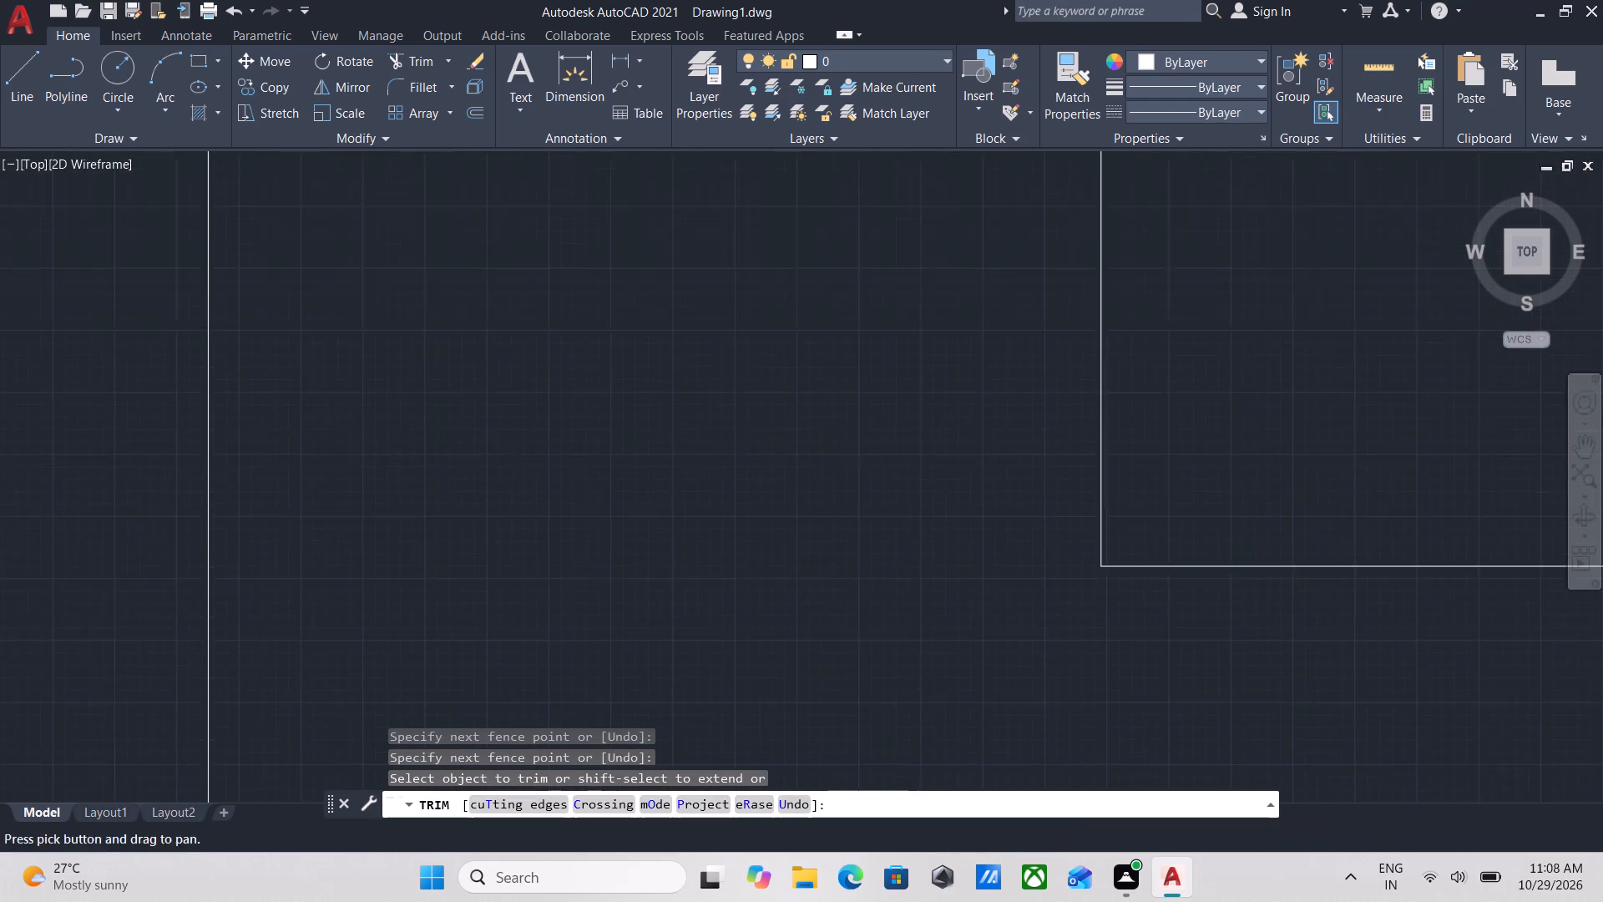
{"action": "key", "text": "Escape"}
Trim the northern strip's south edge between the west wall's inner face and the long vertical line.
{"action": "scroll", "coordinate": [1050, 670], "scroll_direction": "down", "scroll_amount": 8}
{"action": "middle_click_drag", "start_coordinate": [1053, 668], "coordinate": [1055, 702]}
{"action": "scroll", "coordinate": [1122, 486], "scroll_direction": "up", "scroll_amount": 3}
{"action": "middle_click_drag", "start_coordinate": [826, 509], "coordinate": [827, 511]}
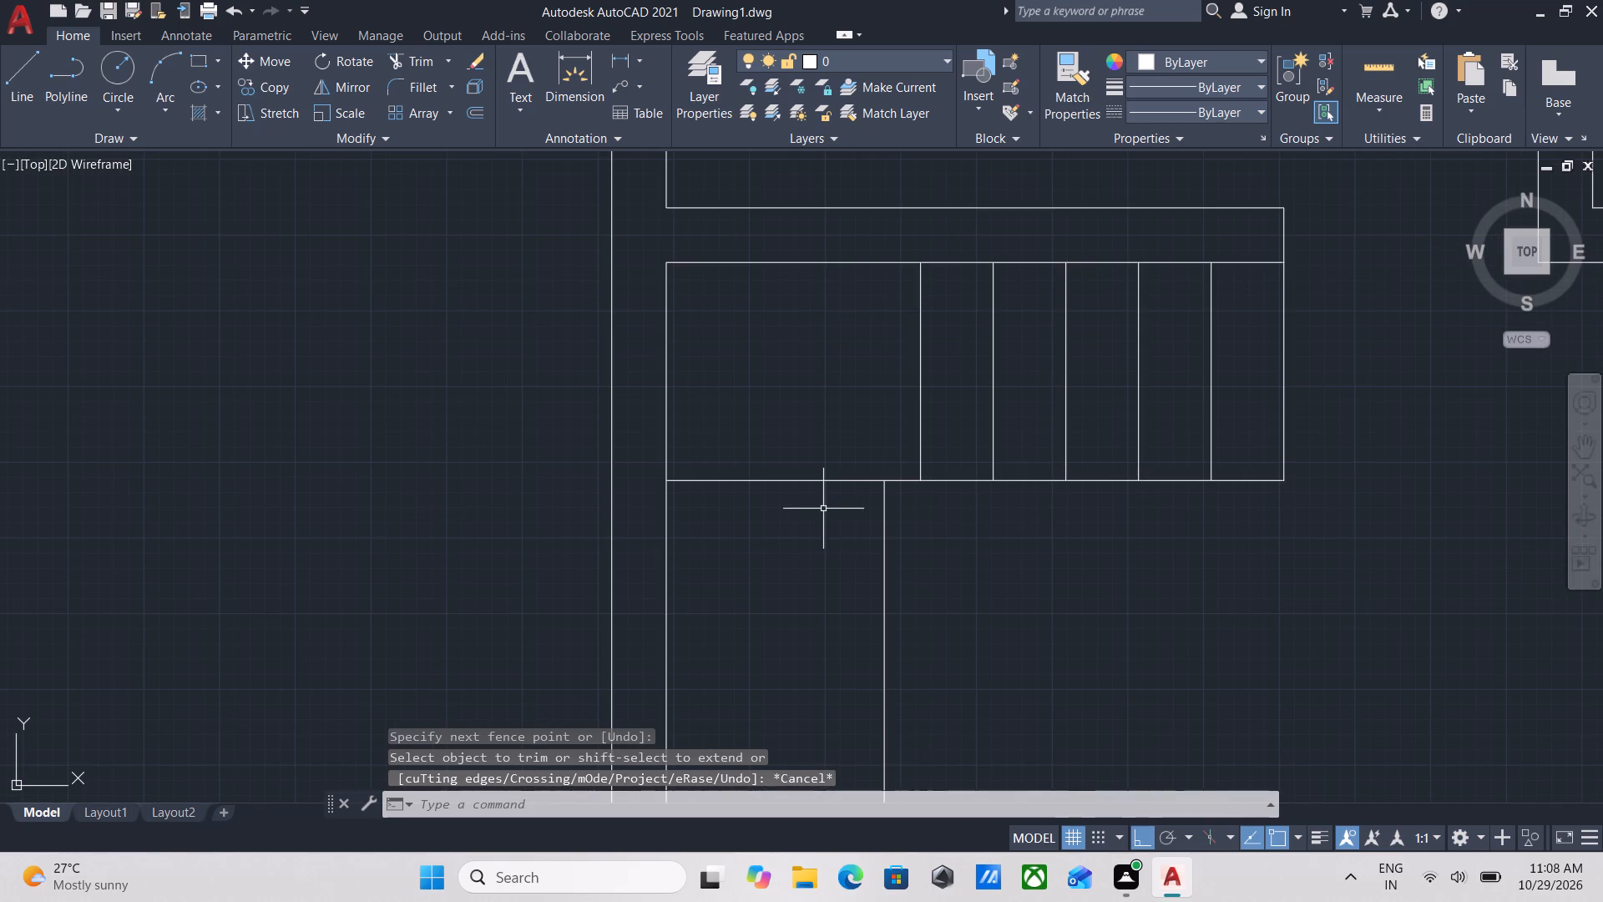
{"action": "middle_click_drag", "start_coordinate": [827, 511], "coordinate": [847, 540]}
{"action": "type", "text": "tr"}
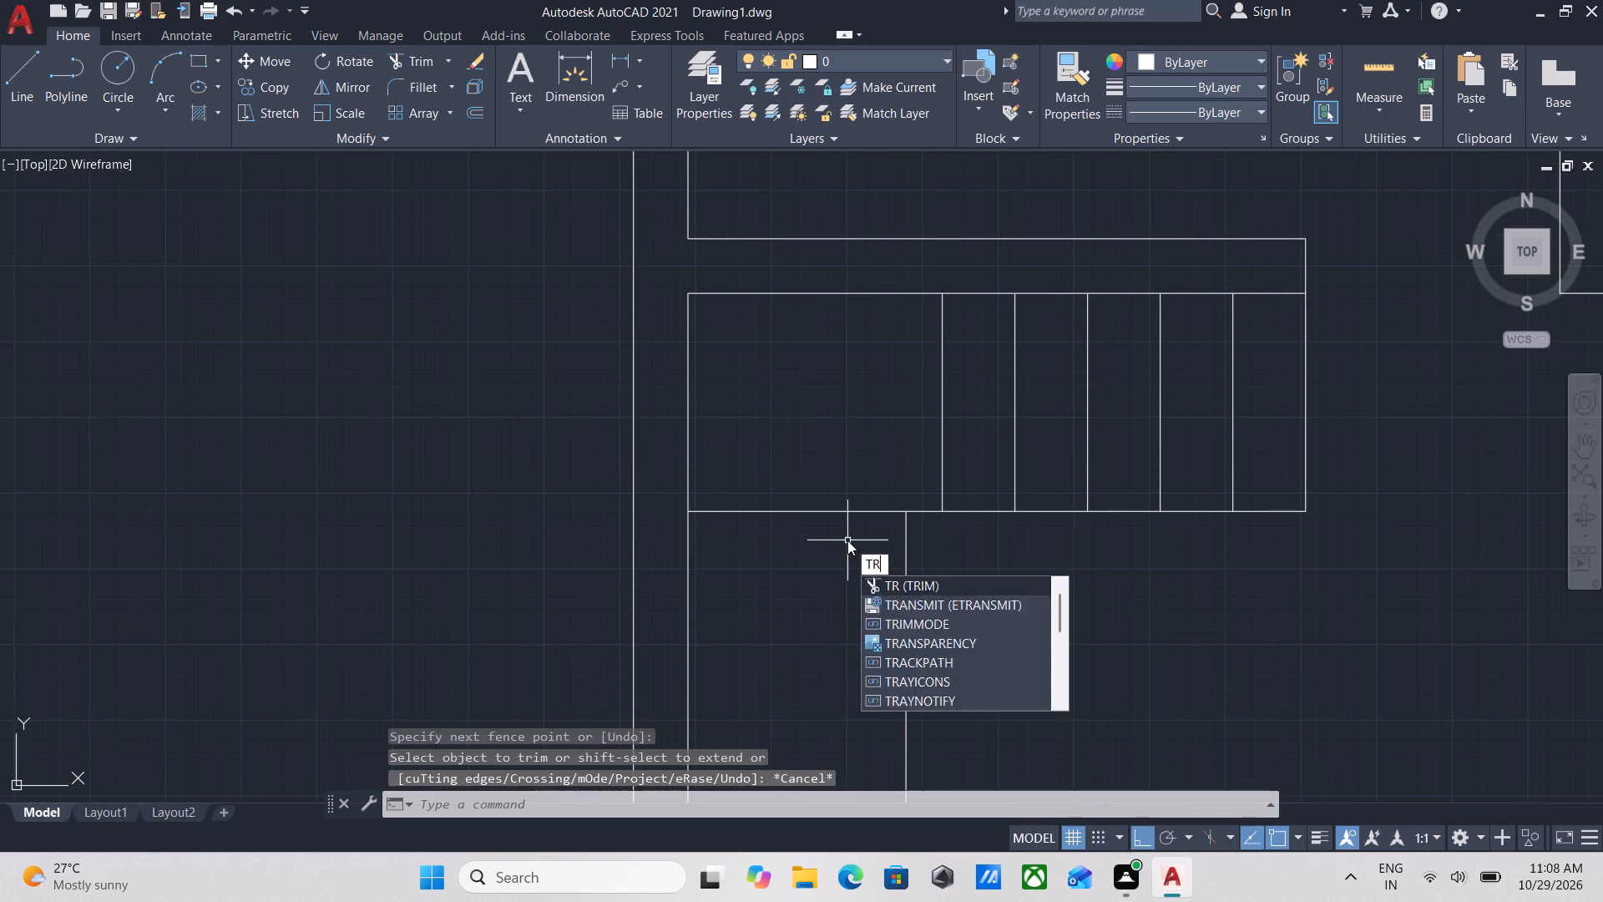
{"action": "key", "text": "Return"}
{"action": "left_click", "coordinate": [847, 541]}
{"action": "left_click", "coordinate": [840, 469]}
{"action": "key", "text": "Escape"}
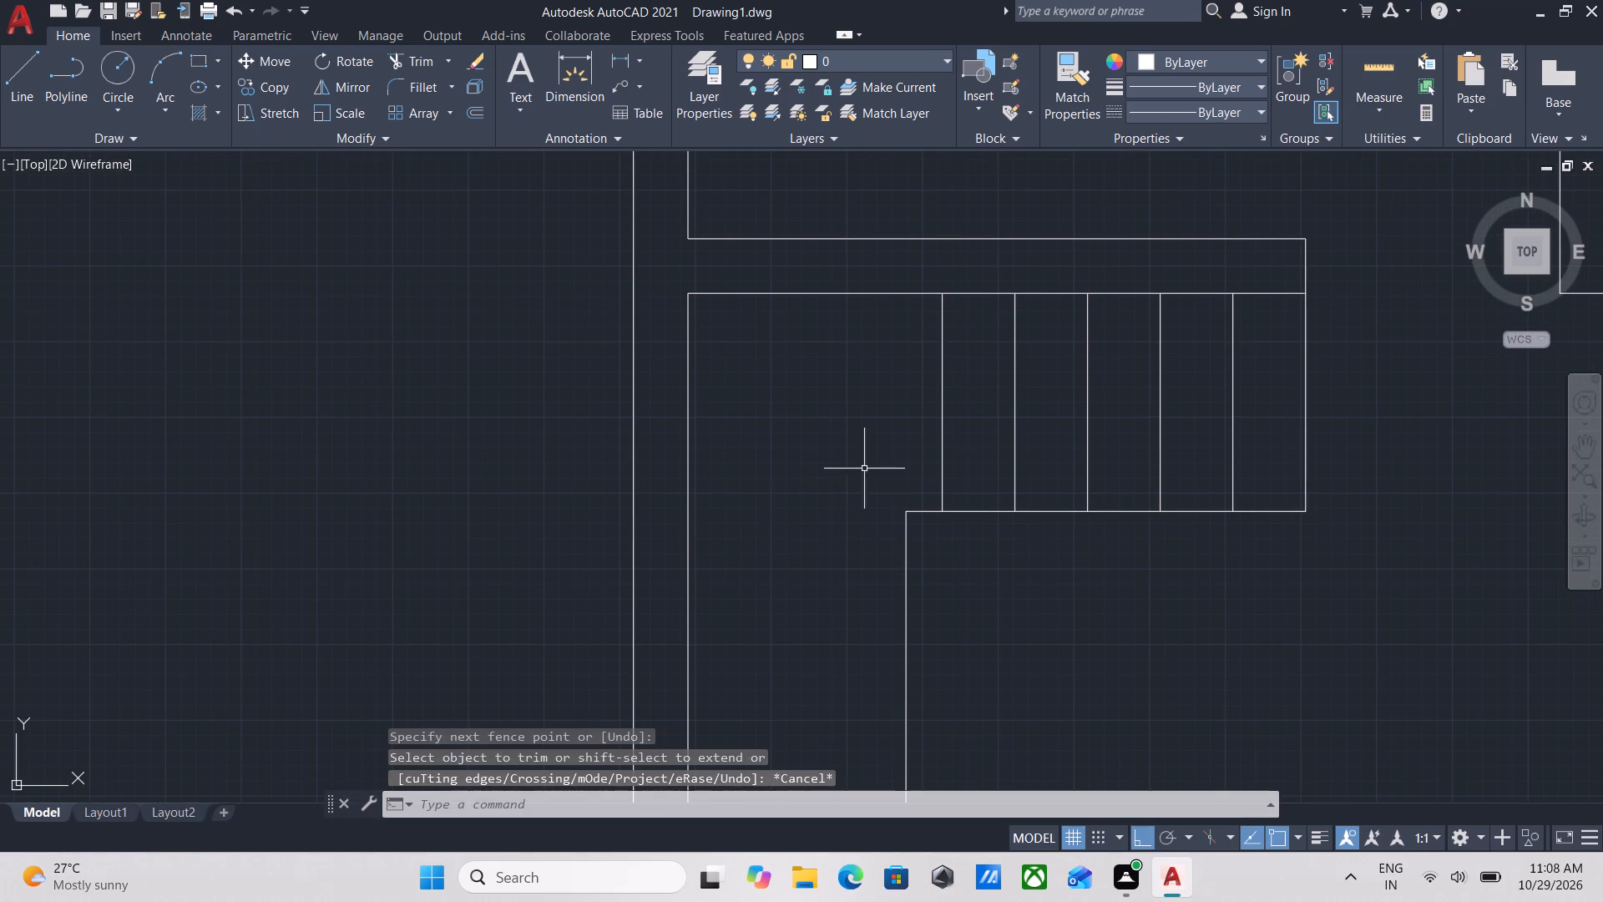
Mirror the northern flight's six tread lines into the southern strip about a horizontal axis through the long vertical line's midpoint, keeping the originals.
{"action": "left_click", "coordinate": [1264, 441]}
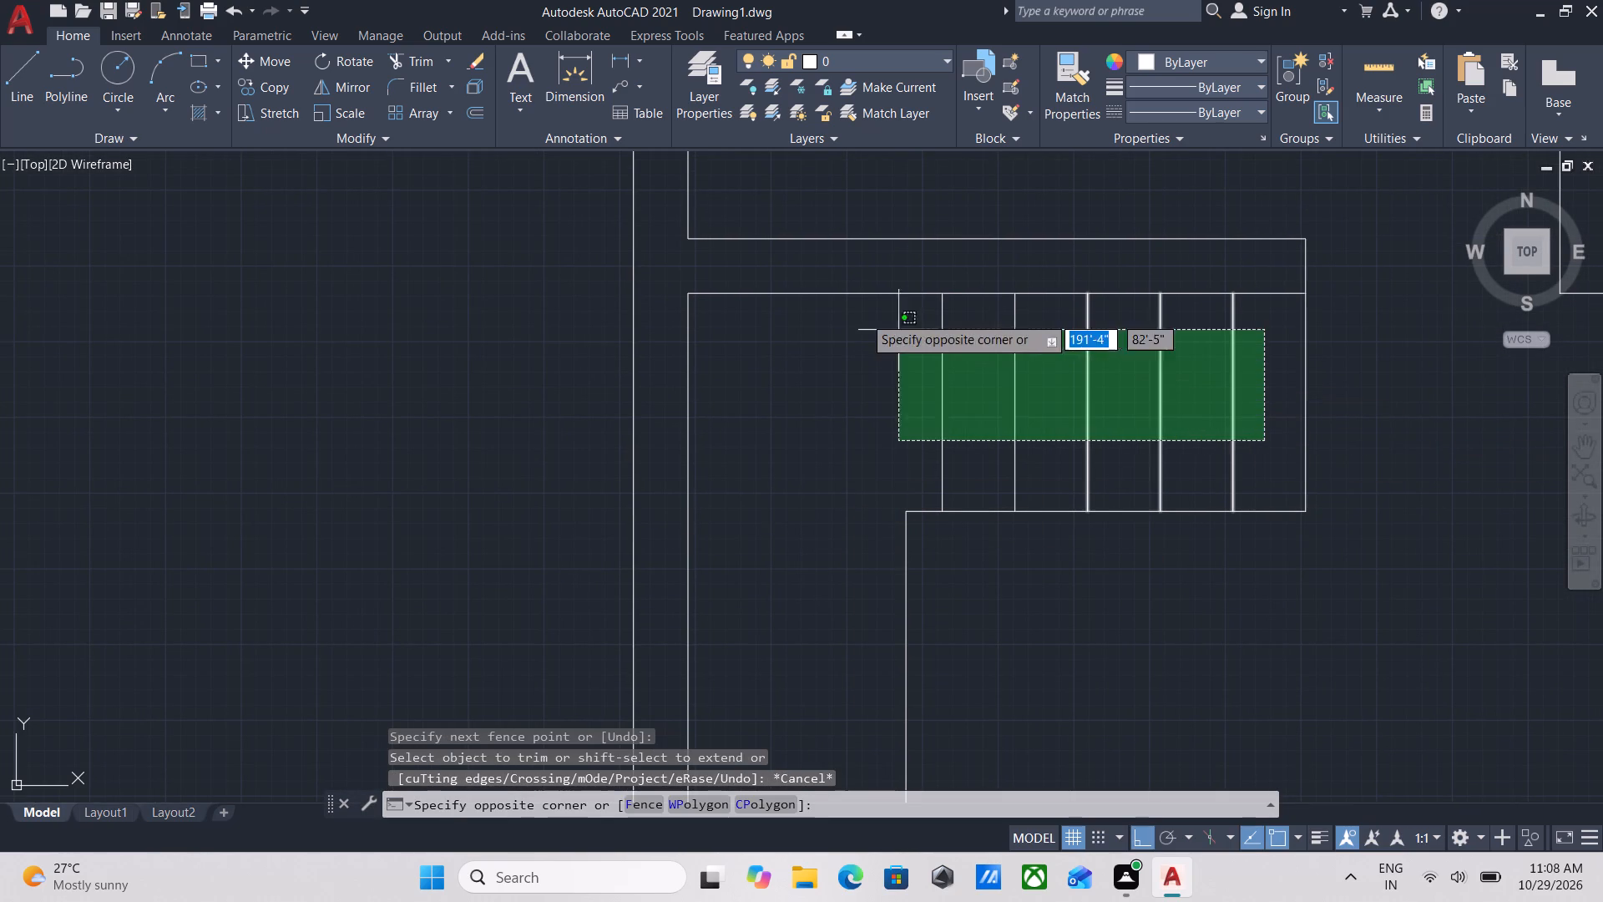
{"action": "left_click", "coordinate": [843, 311]}
{"action": "scroll", "coordinate": [878, 331], "scroll_direction": "down", "scroll_amount": 1}
{"action": "scroll", "coordinate": [1134, 565], "scroll_direction": "down", "scroll_amount": 1}
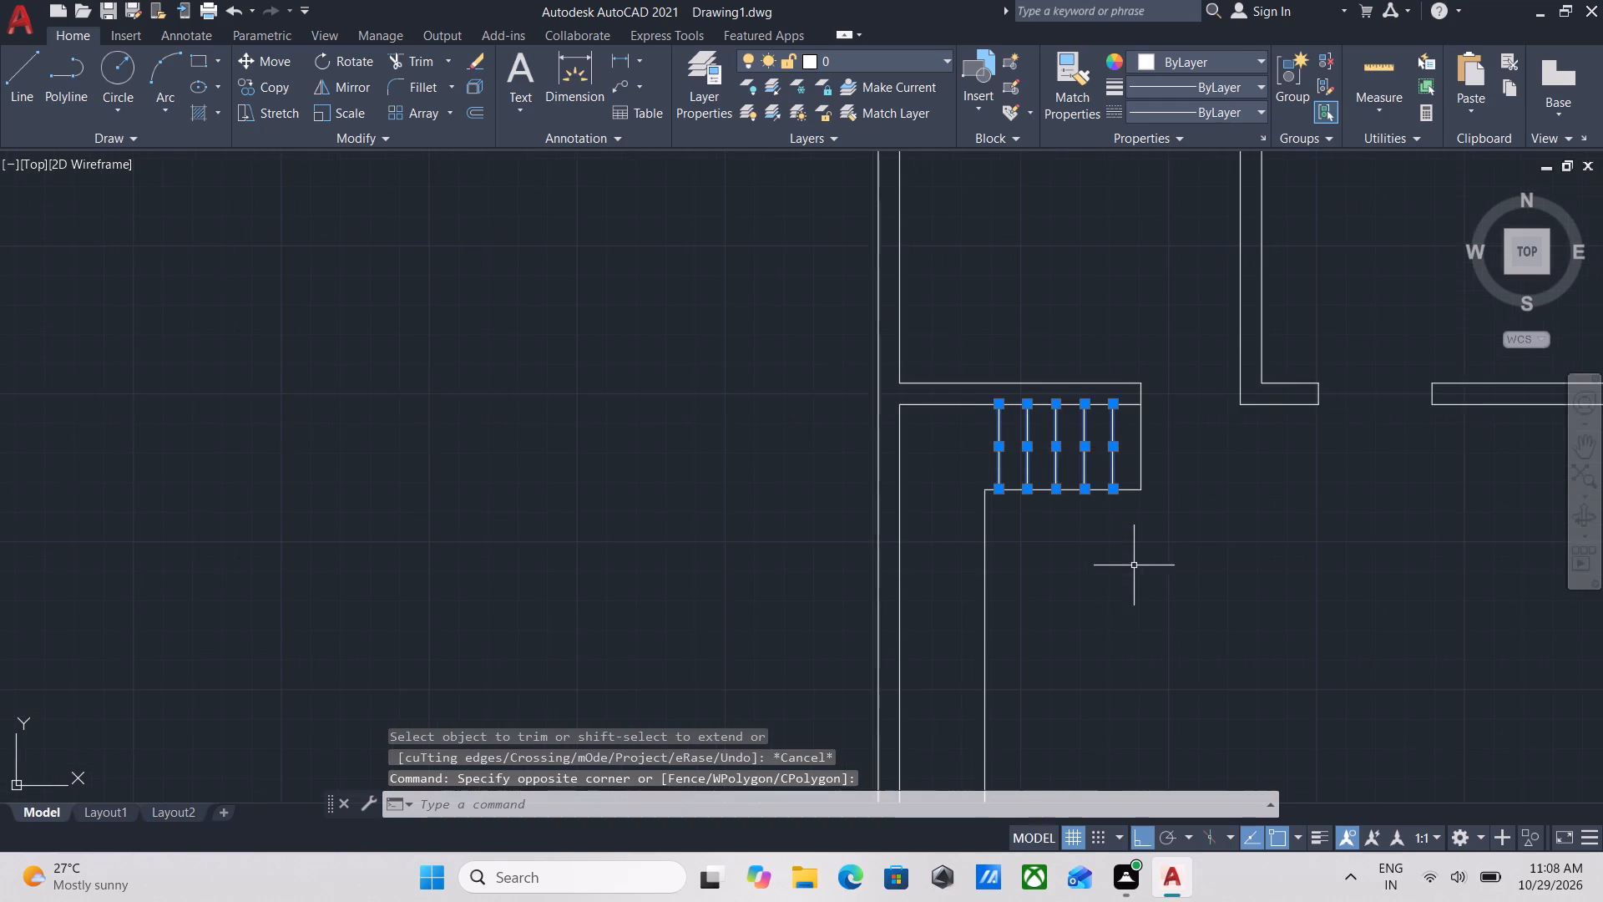
{"action": "middle_click_drag", "start_coordinate": [1135, 565], "coordinate": [1148, 511]}
{"action": "scroll", "coordinate": [1184, 392], "scroll_direction": "up", "scroll_amount": 2}
{"action": "left_click_drag", "start_coordinate": [1184, 393], "coordinate": [1173, 393]}
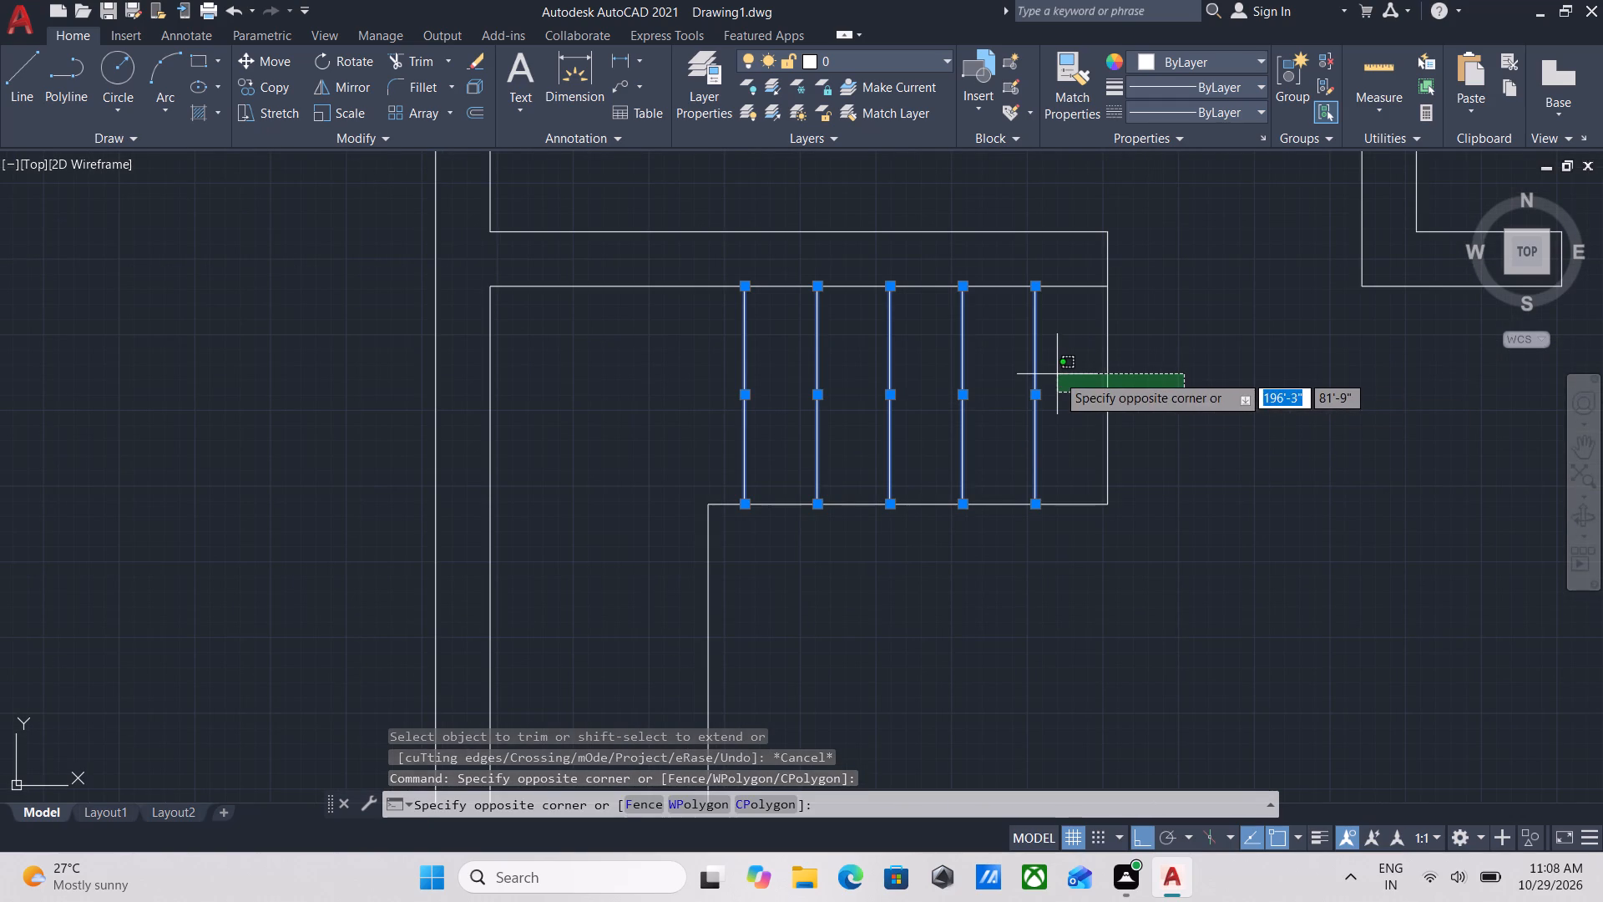
{"action": "left_click", "coordinate": [1062, 374]}
{"action": "middle_click_drag", "start_coordinate": [999, 578], "coordinate": [1081, 444]}
{"action": "scroll", "coordinate": [1077, 519], "scroll_direction": "down", "scroll_amount": 1}
{"action": "middle_click_drag", "start_coordinate": [1077, 519], "coordinate": [1093, 489]}
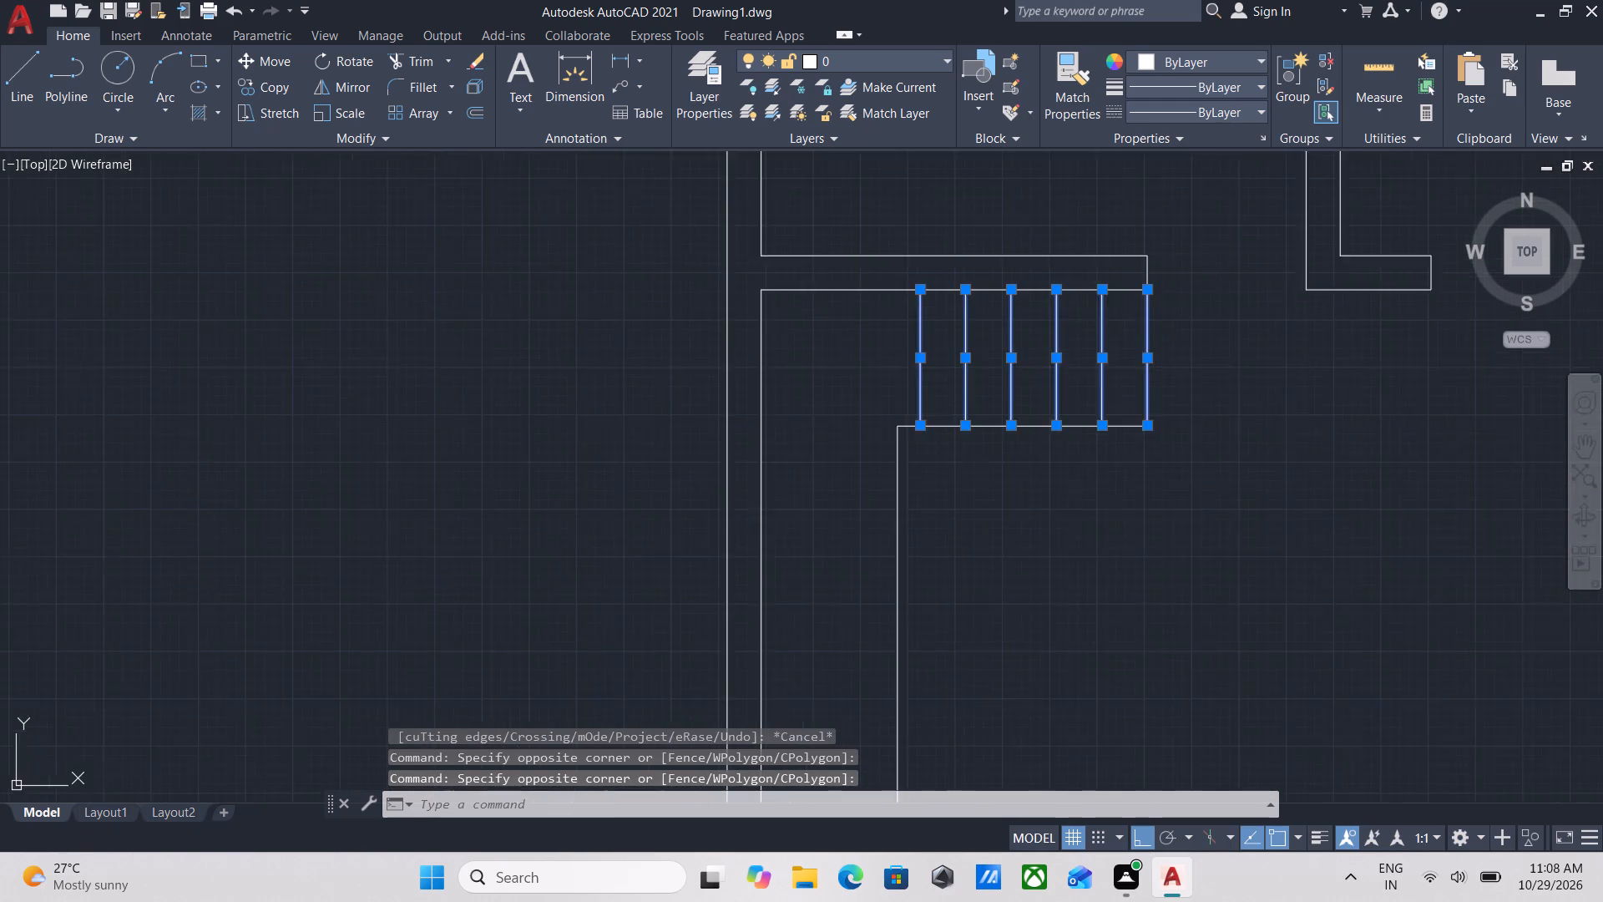
{"action": "middle_click_drag", "start_coordinate": [1093, 489], "coordinate": [1126, 441]}
{"action": "type", "text": "mi"}
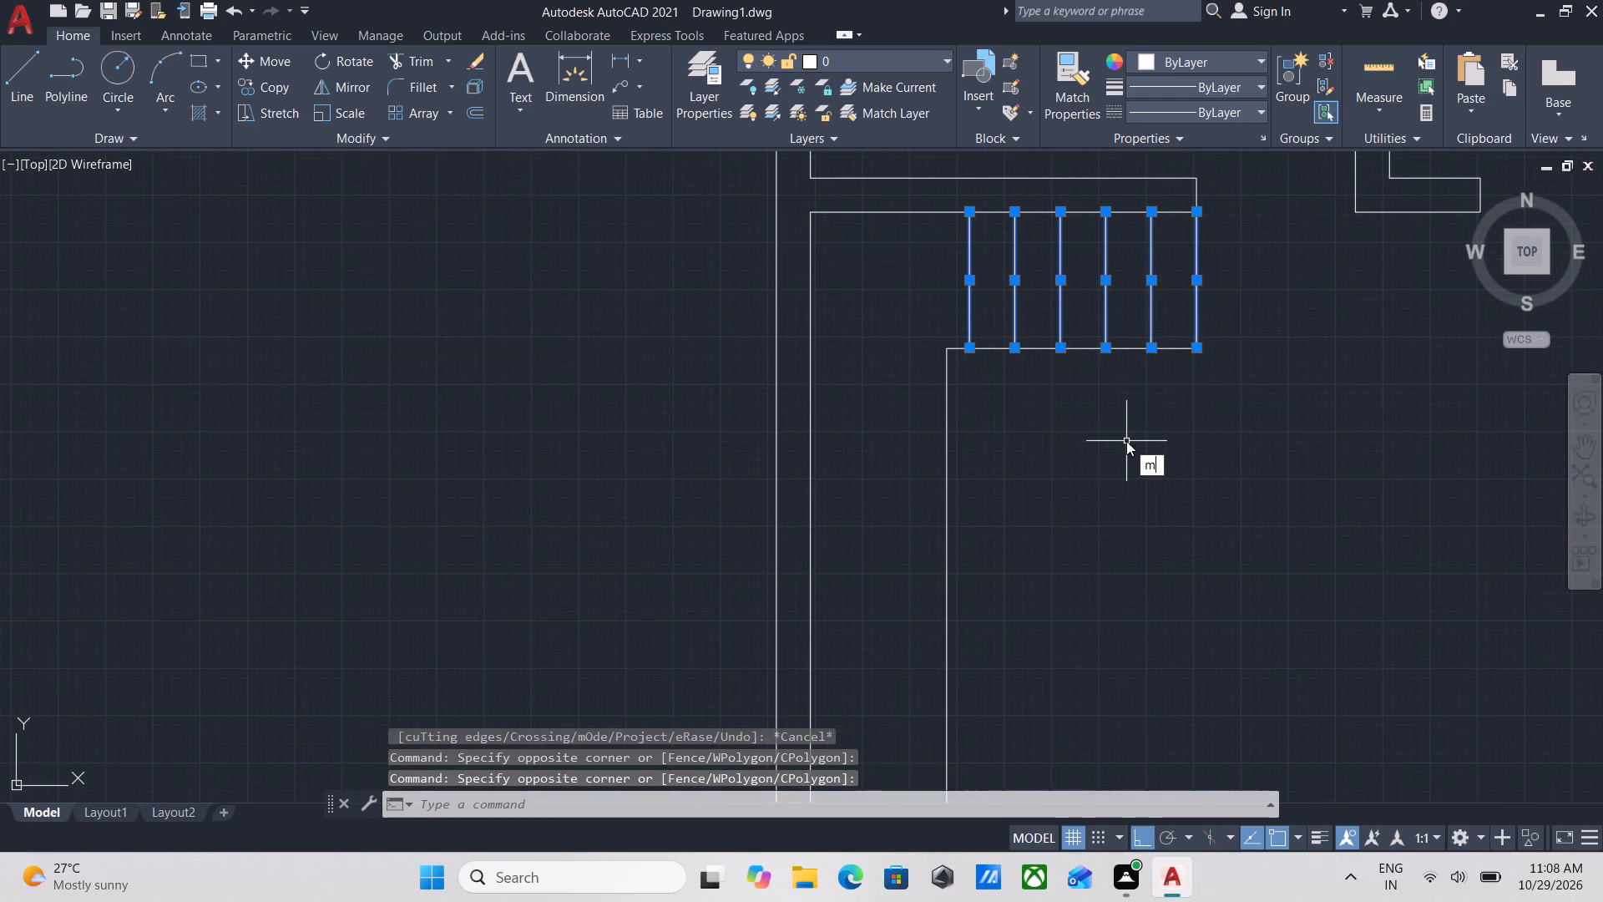
{"action": "key", "text": "Return"}
{"action": "scroll", "coordinate": [1113, 505], "scroll_direction": "down", "scroll_amount": 2}
{"action": "middle_click_drag", "start_coordinate": [1113, 505], "coordinate": [1126, 421]}
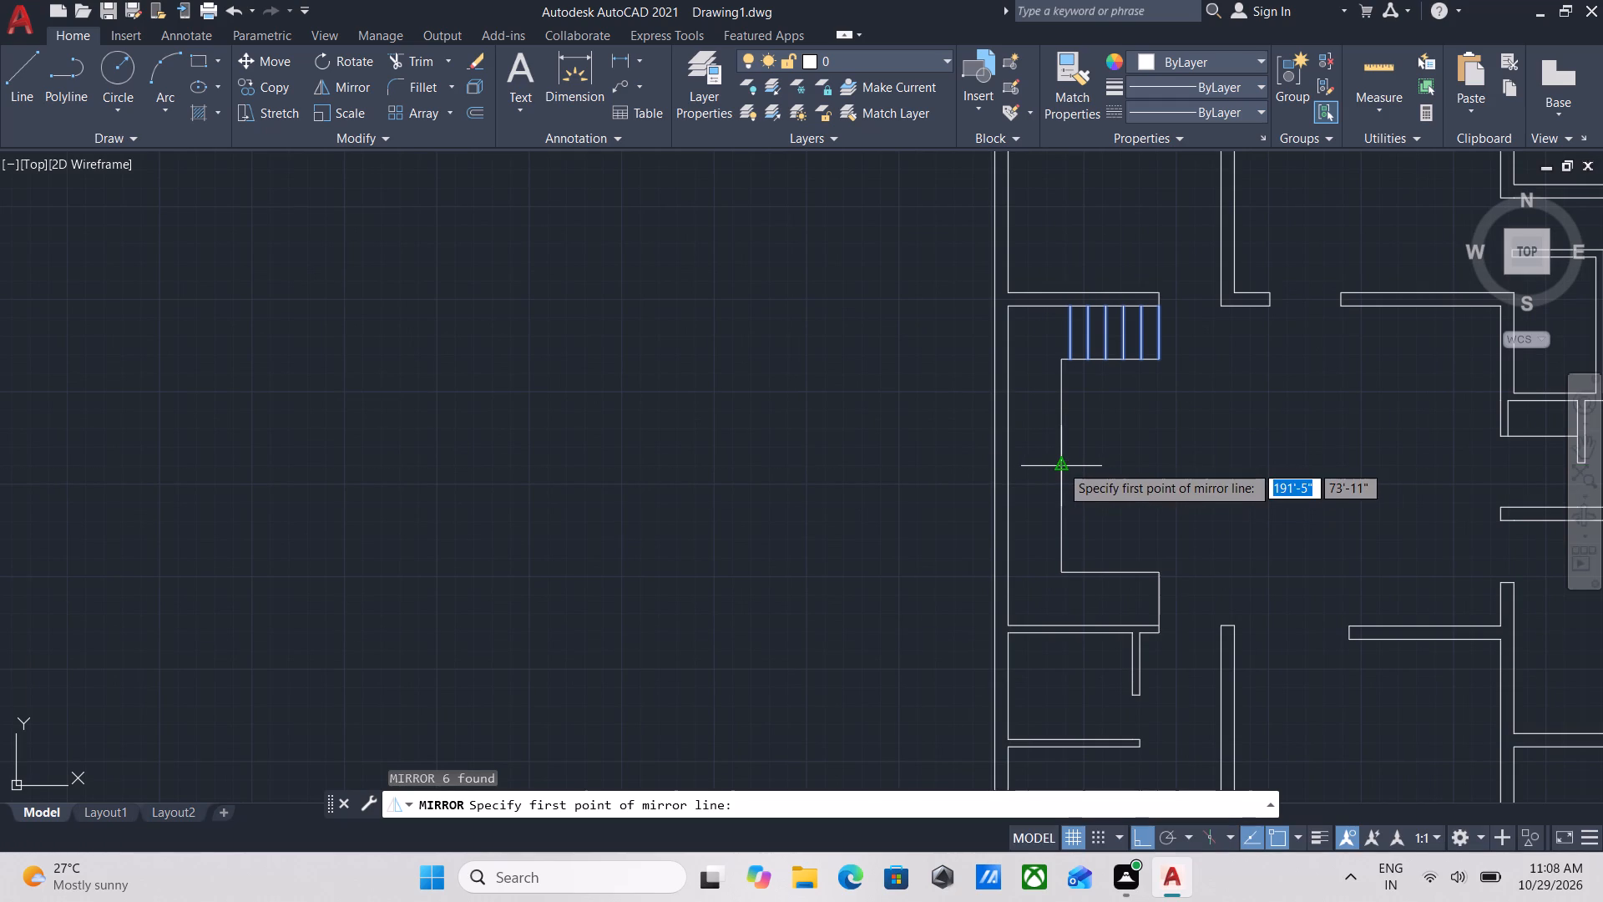
{"action": "left_click", "coordinate": [1060, 464]}
{"action": "left_click", "coordinate": [1227, 464]}
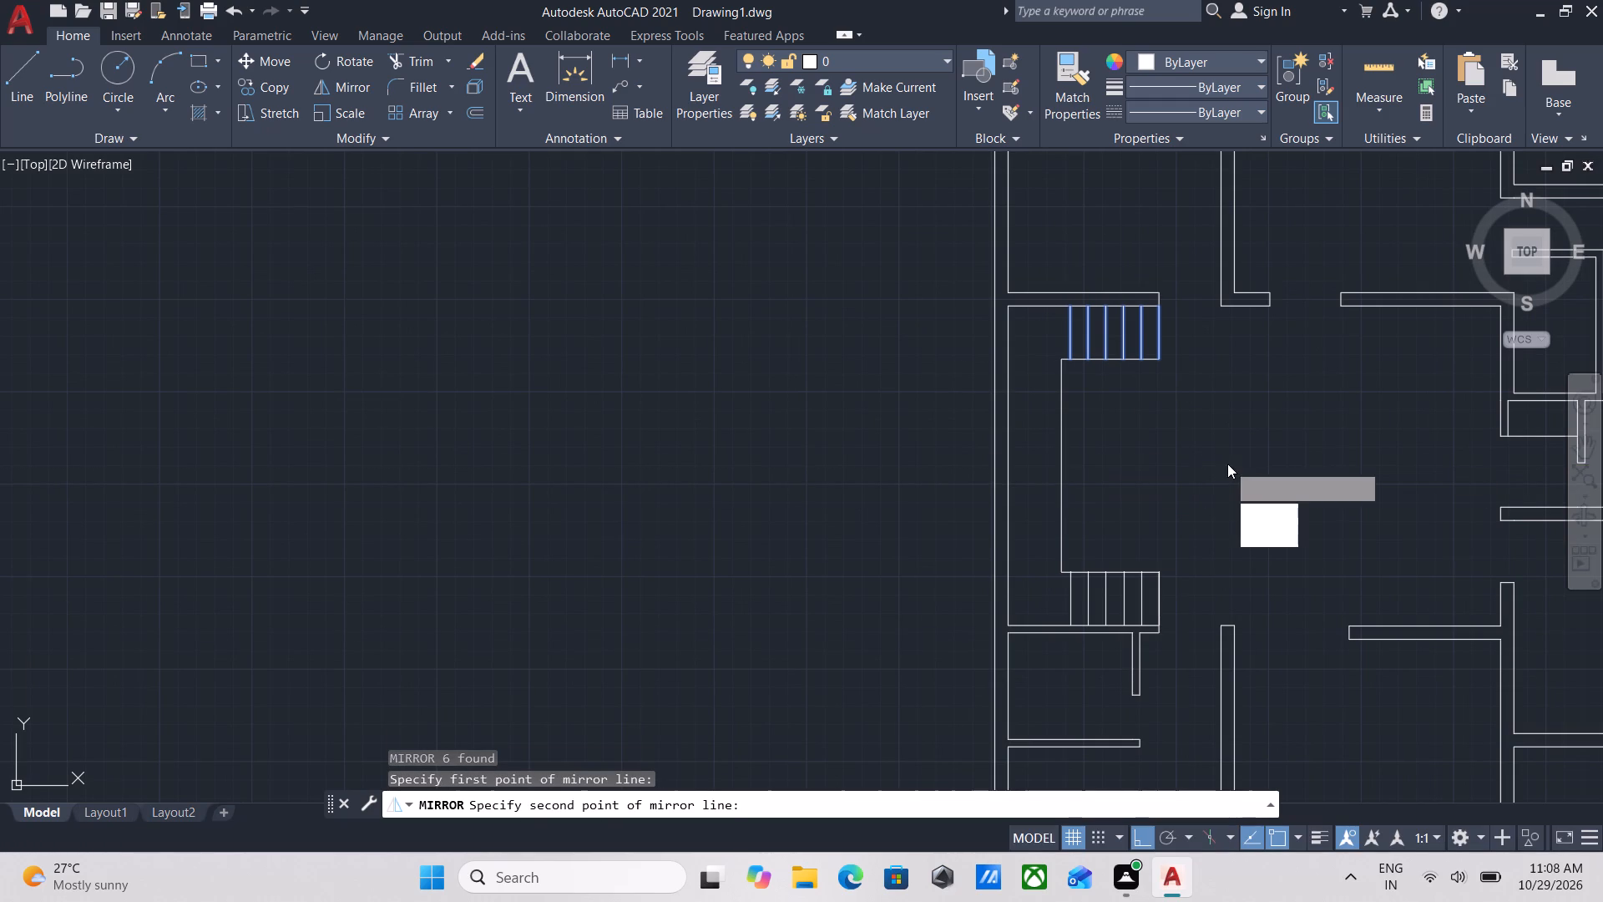
{"action": "left_click_drag", "start_coordinate": [1263, 535], "coordinate": [1227, 464]}
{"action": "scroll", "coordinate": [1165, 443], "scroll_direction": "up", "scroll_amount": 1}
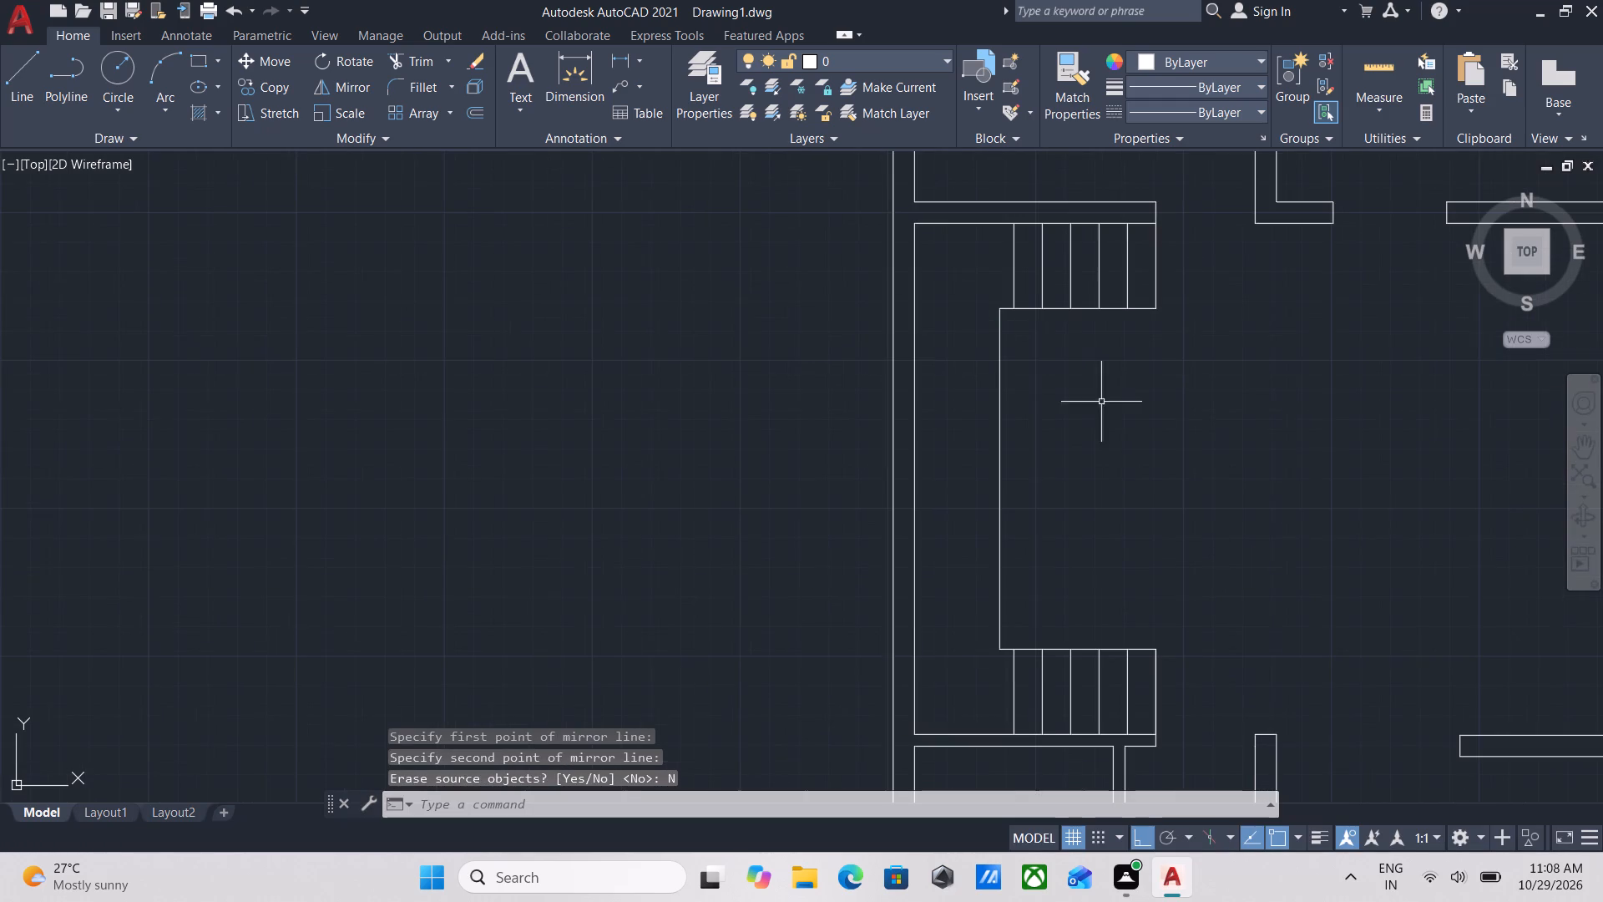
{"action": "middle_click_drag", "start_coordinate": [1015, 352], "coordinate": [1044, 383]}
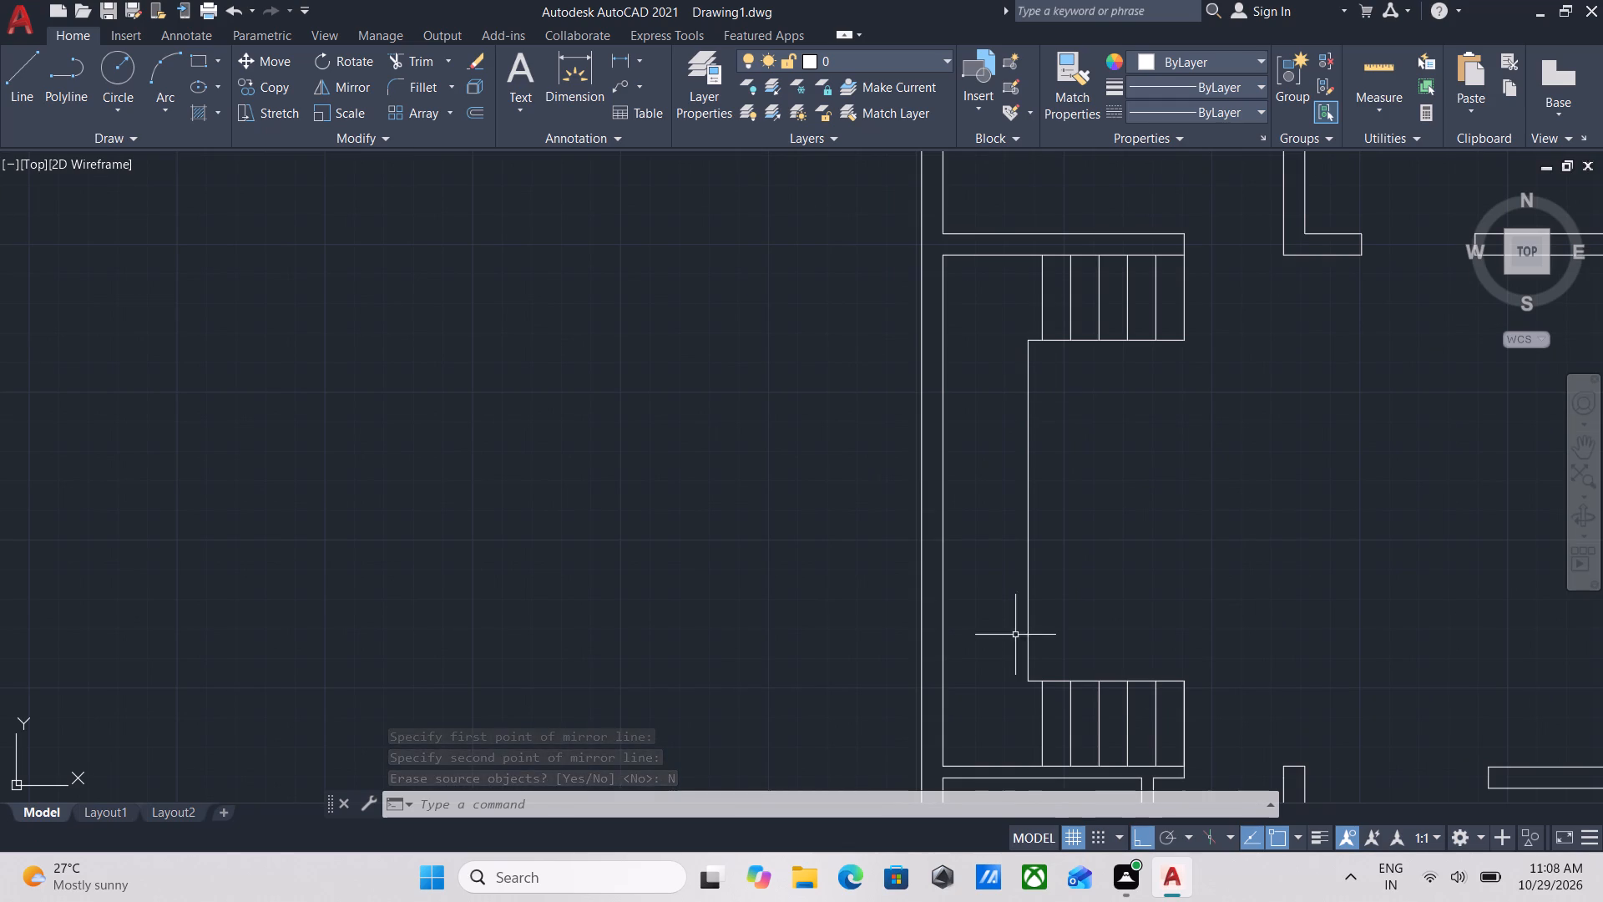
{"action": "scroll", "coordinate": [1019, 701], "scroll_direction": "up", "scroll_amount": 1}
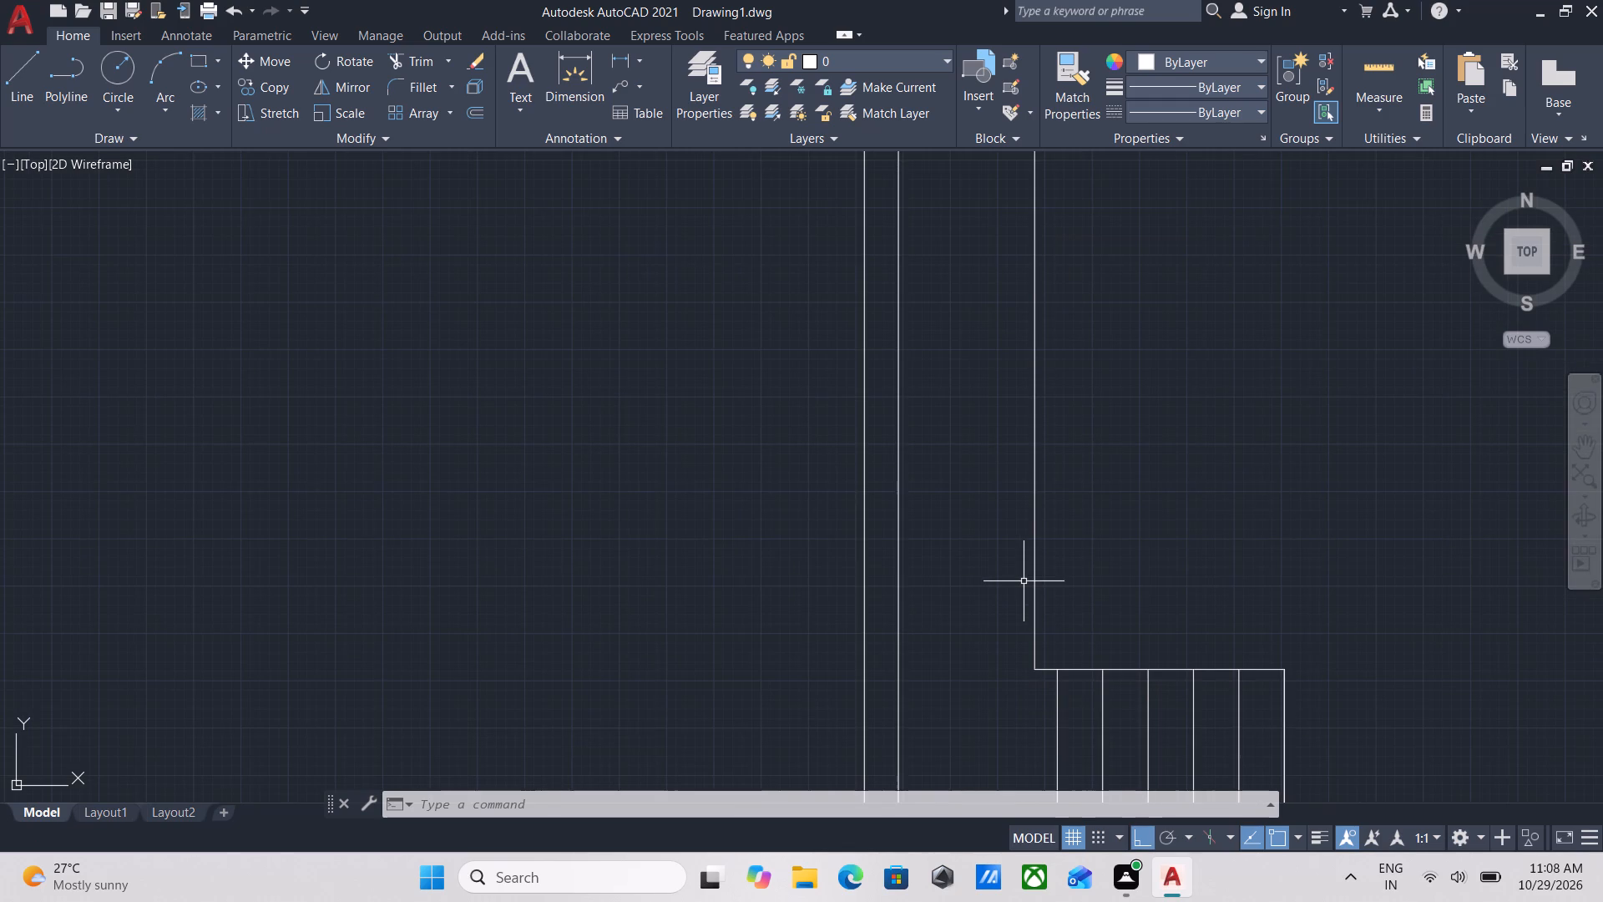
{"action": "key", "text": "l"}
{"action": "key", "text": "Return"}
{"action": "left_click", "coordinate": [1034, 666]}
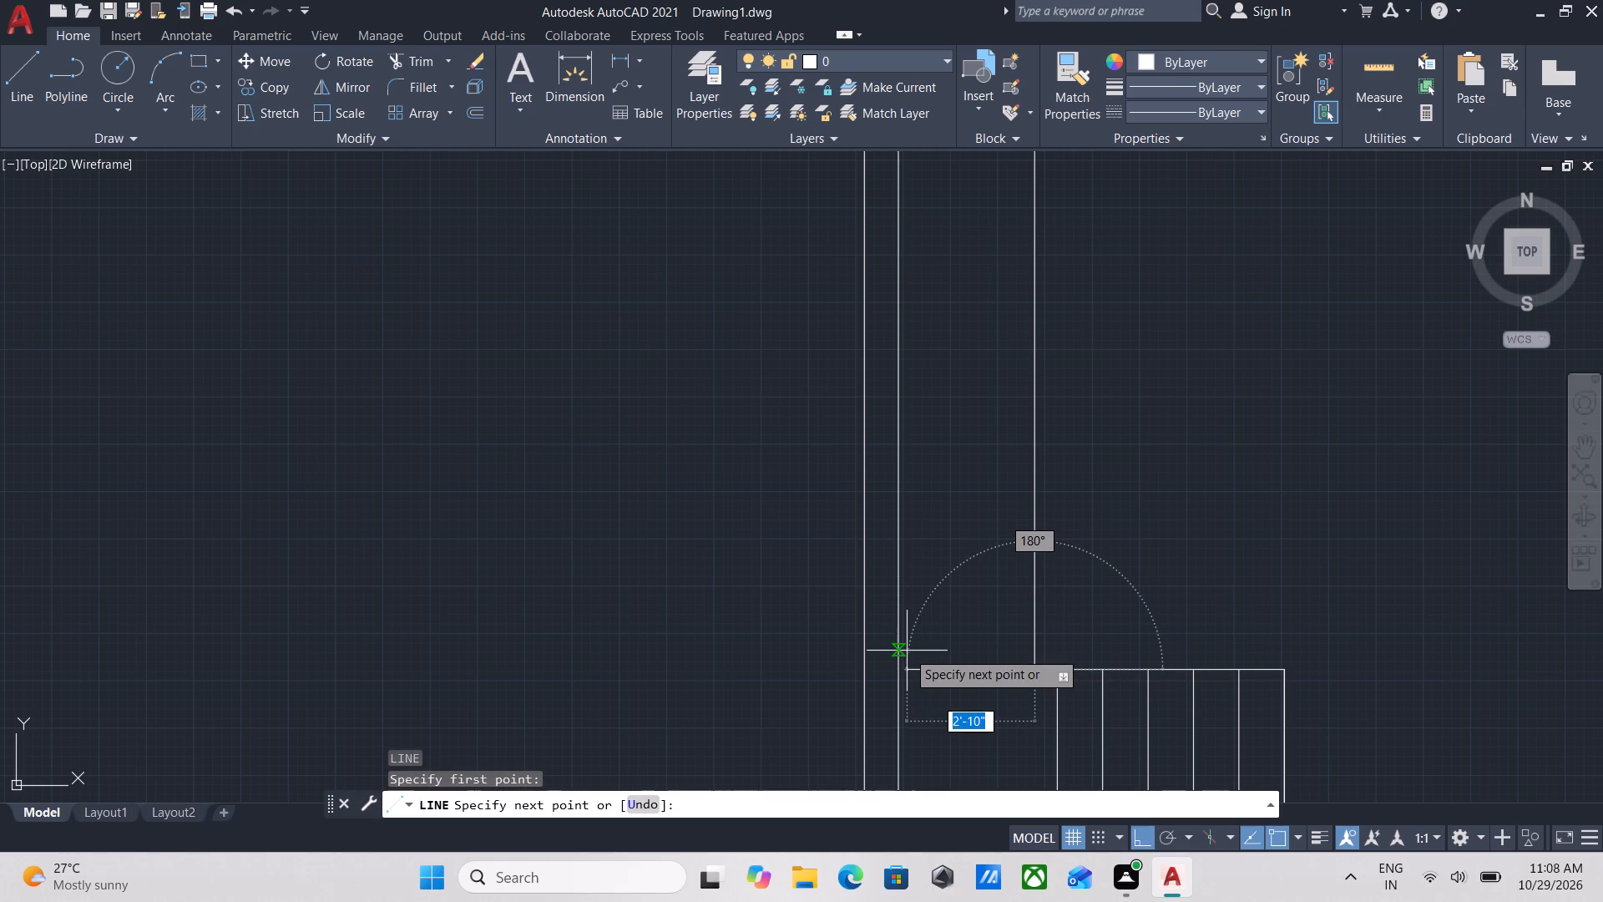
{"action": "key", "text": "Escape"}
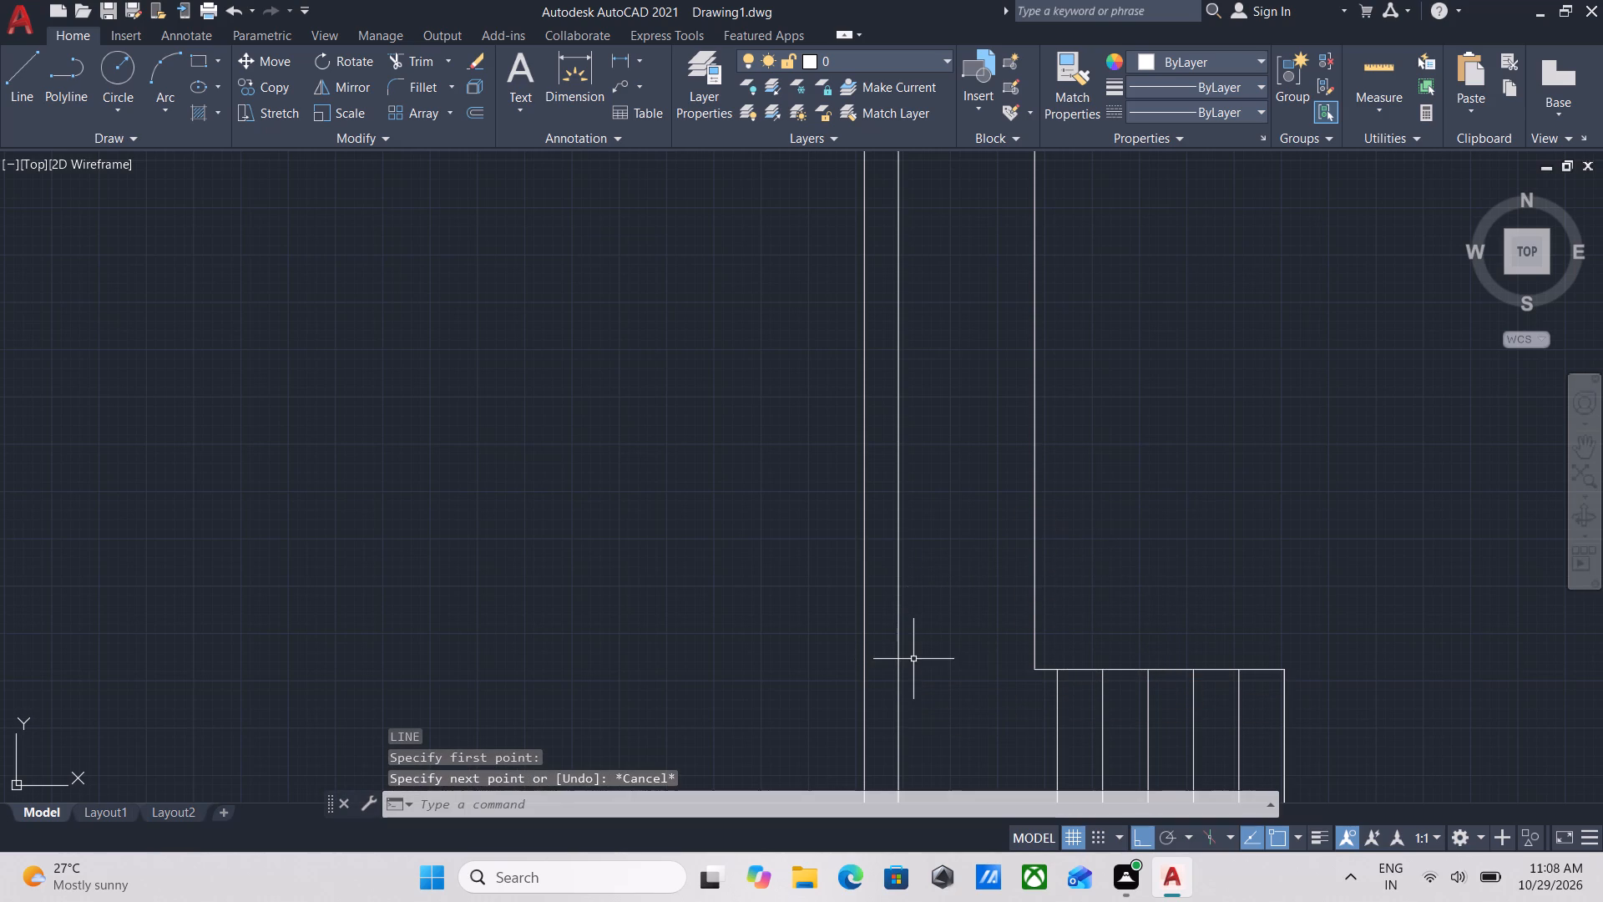
Draw a line from the long vertical line's south end west to the west wall's inner face.
{"action": "key", "text": "l"}
{"action": "key", "text": "Return"}
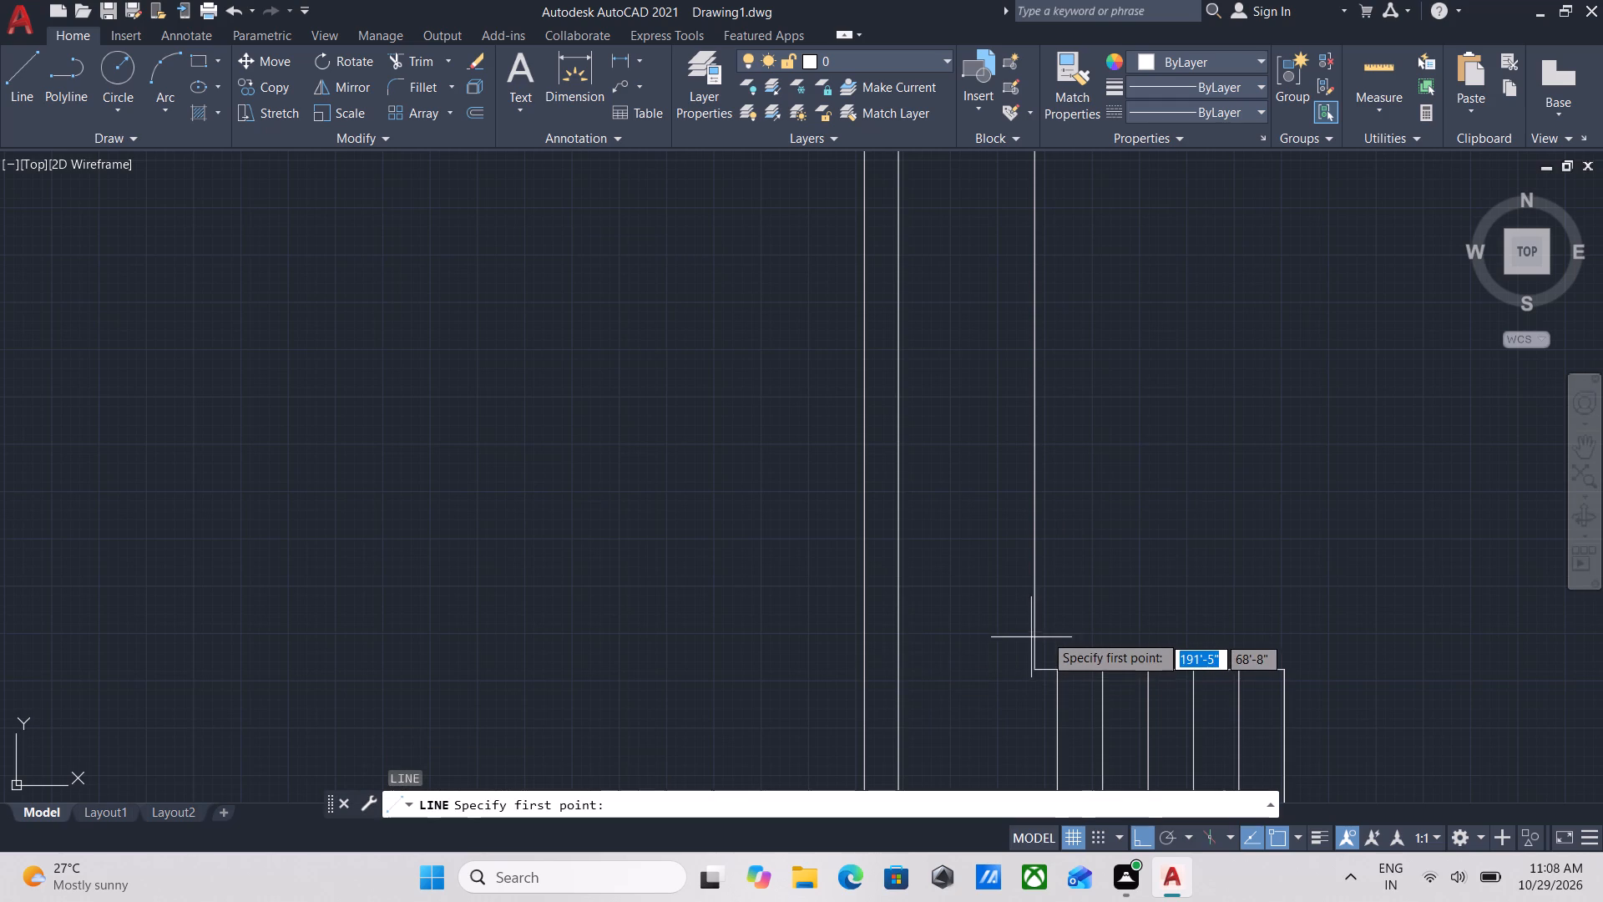
{"action": "left_click", "coordinate": [1036, 665]}
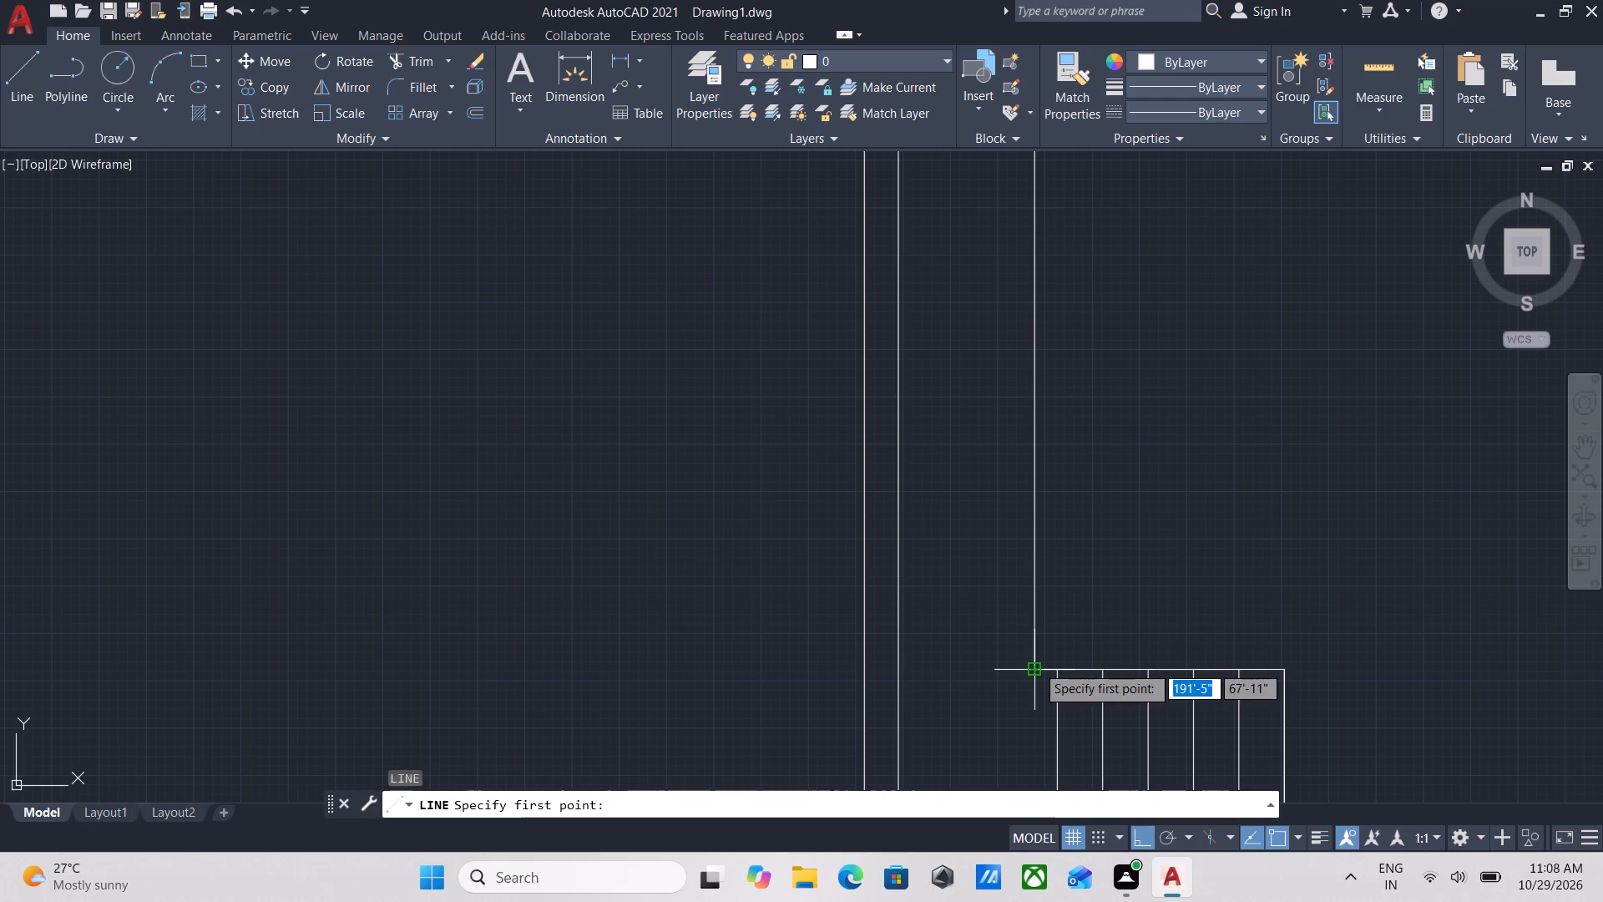
{"action": "left_click", "coordinate": [903, 673]}
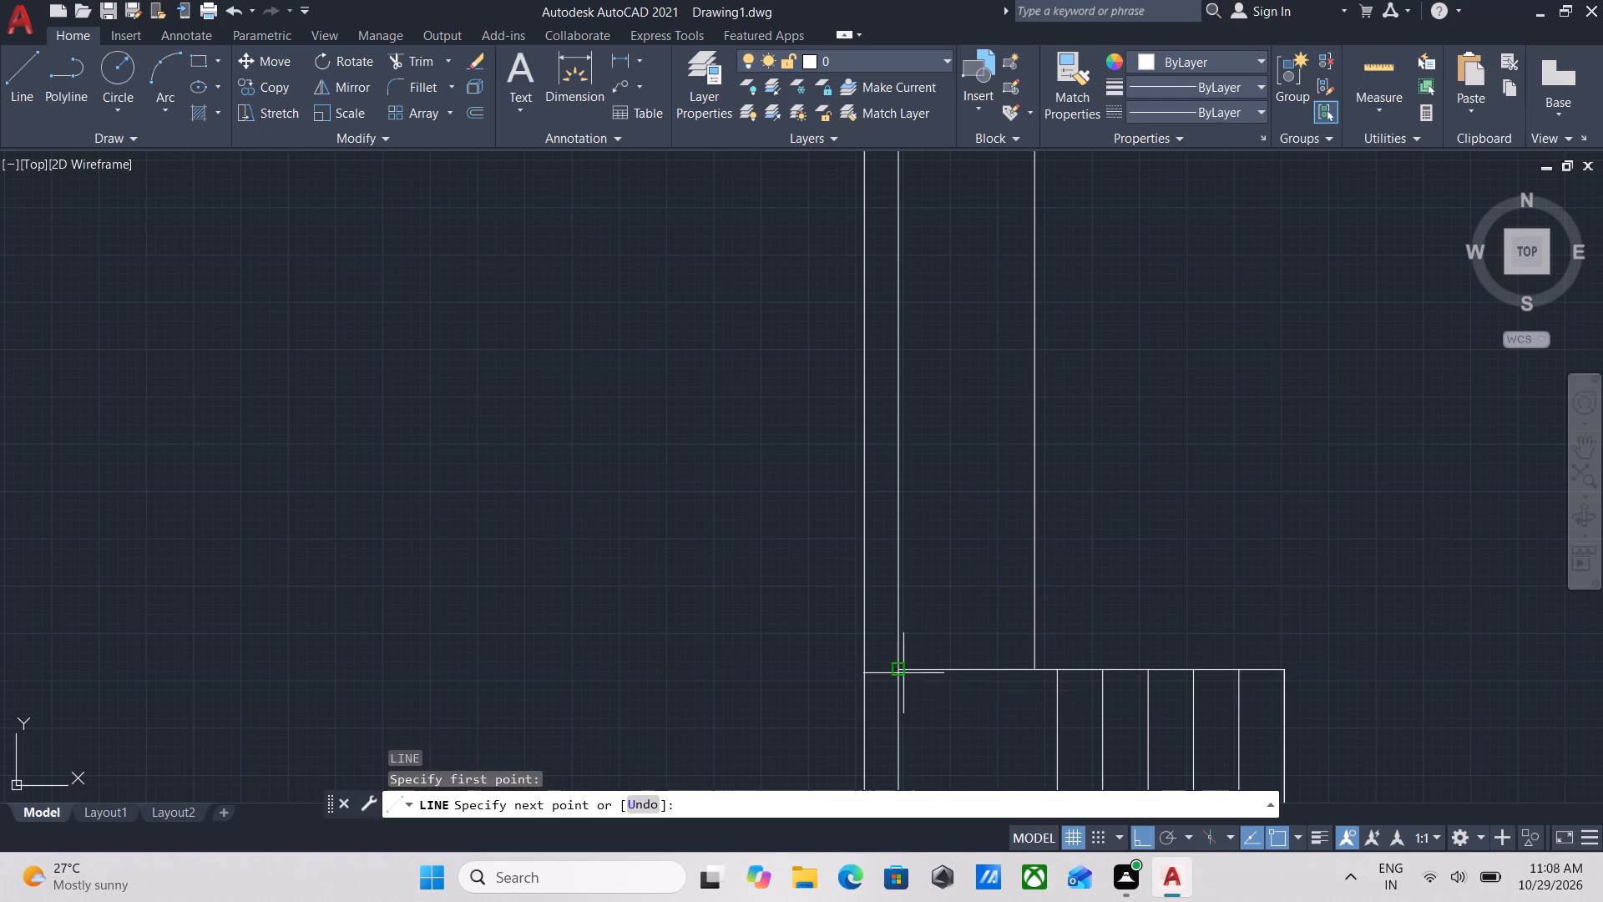
{"action": "key", "text": "Escape"}
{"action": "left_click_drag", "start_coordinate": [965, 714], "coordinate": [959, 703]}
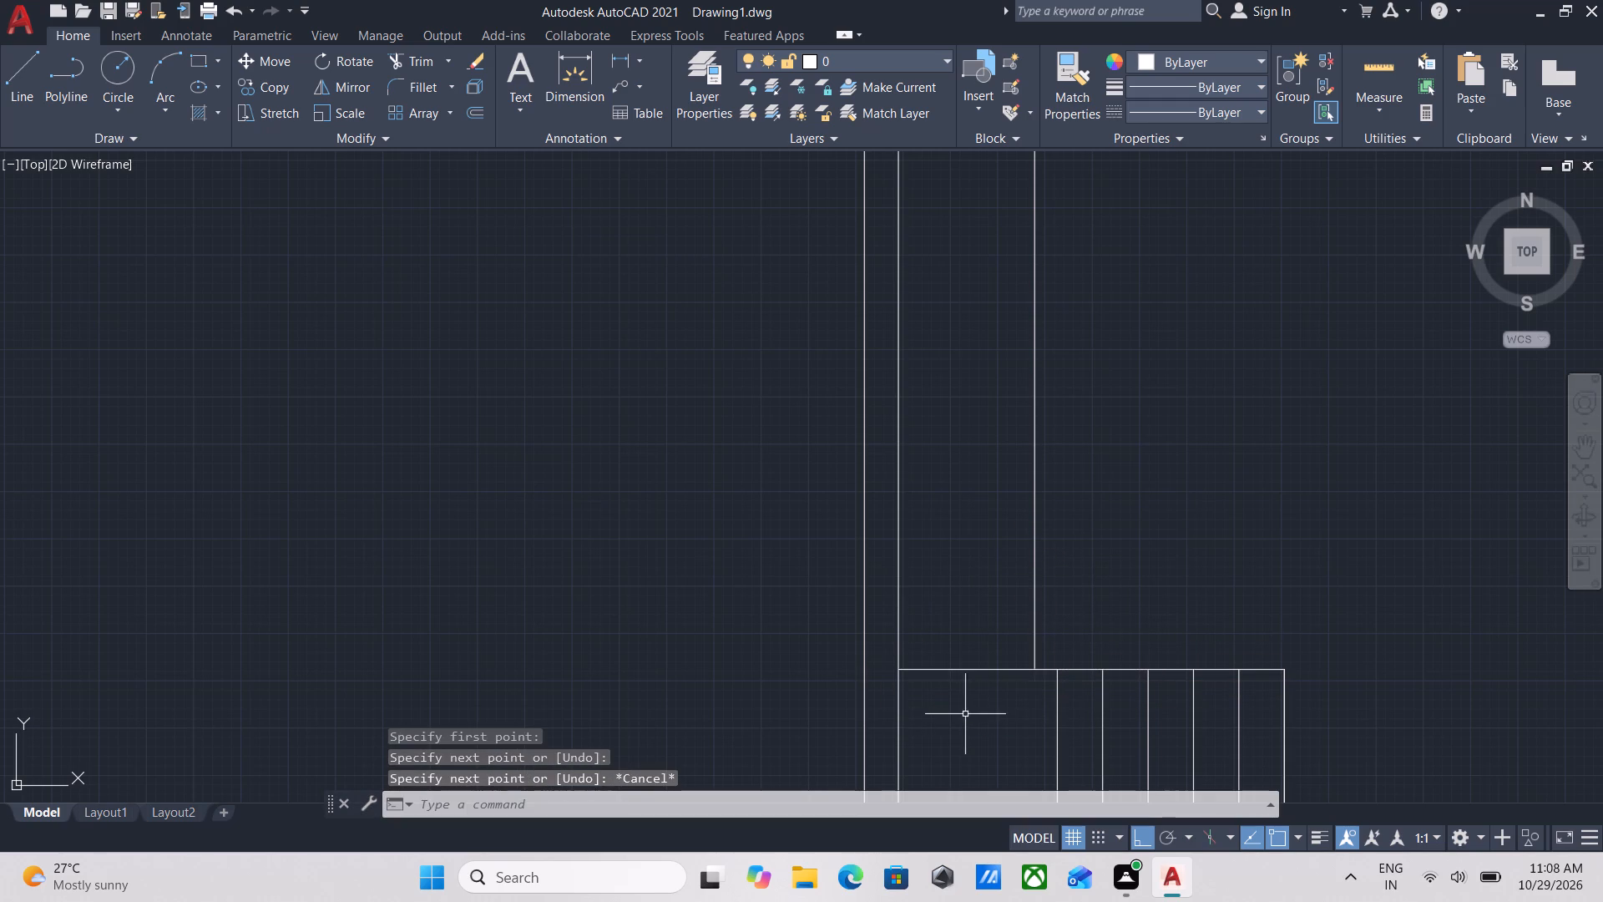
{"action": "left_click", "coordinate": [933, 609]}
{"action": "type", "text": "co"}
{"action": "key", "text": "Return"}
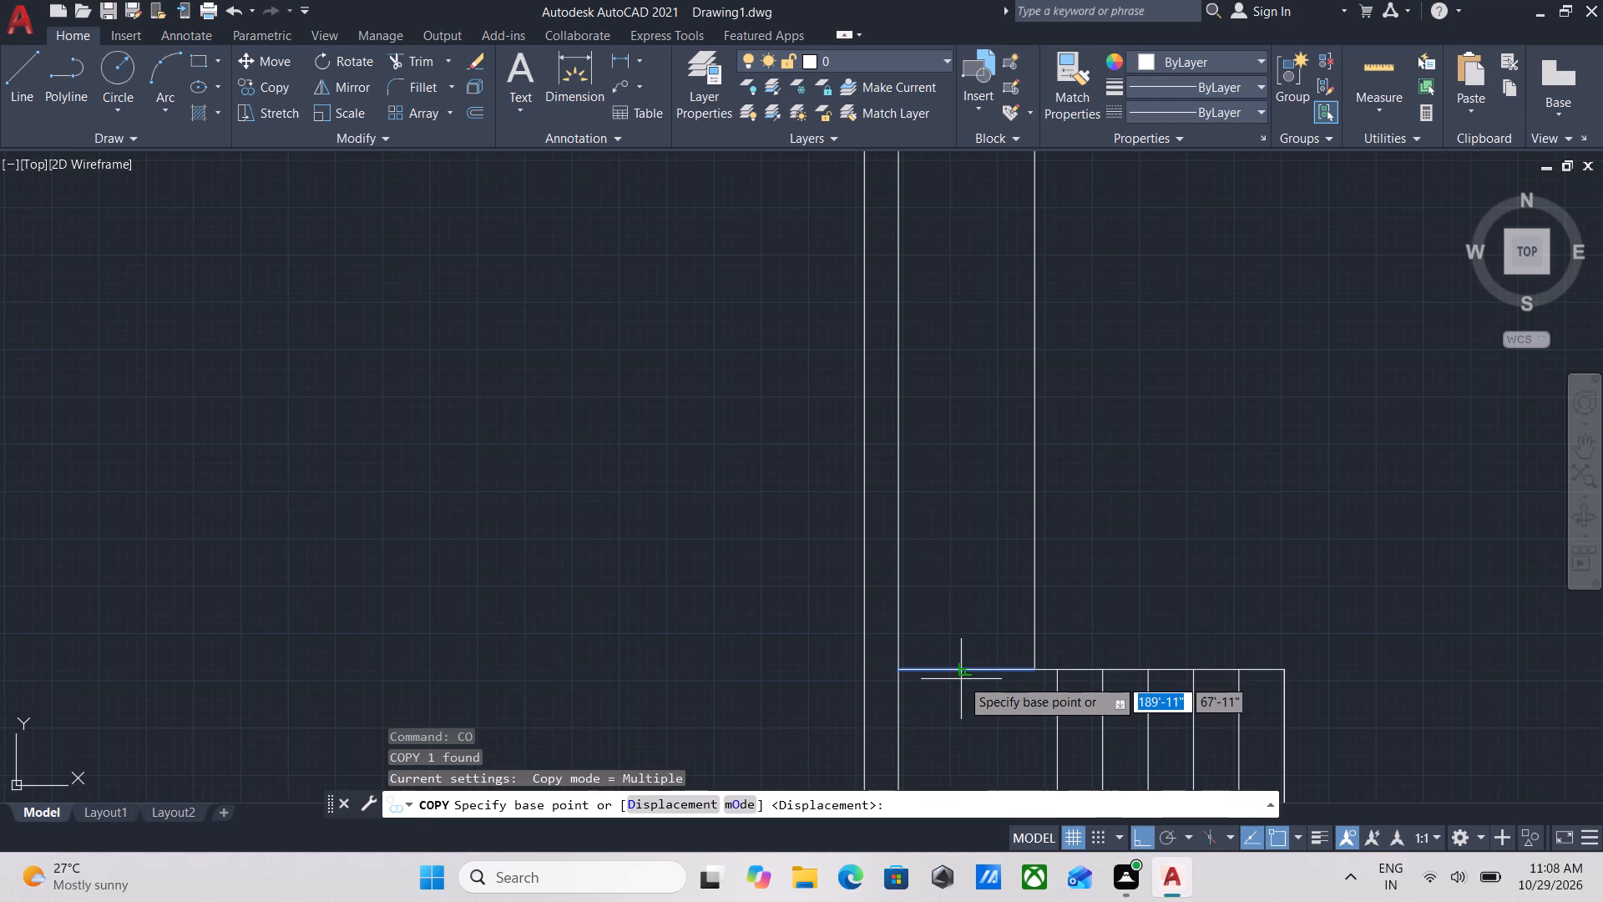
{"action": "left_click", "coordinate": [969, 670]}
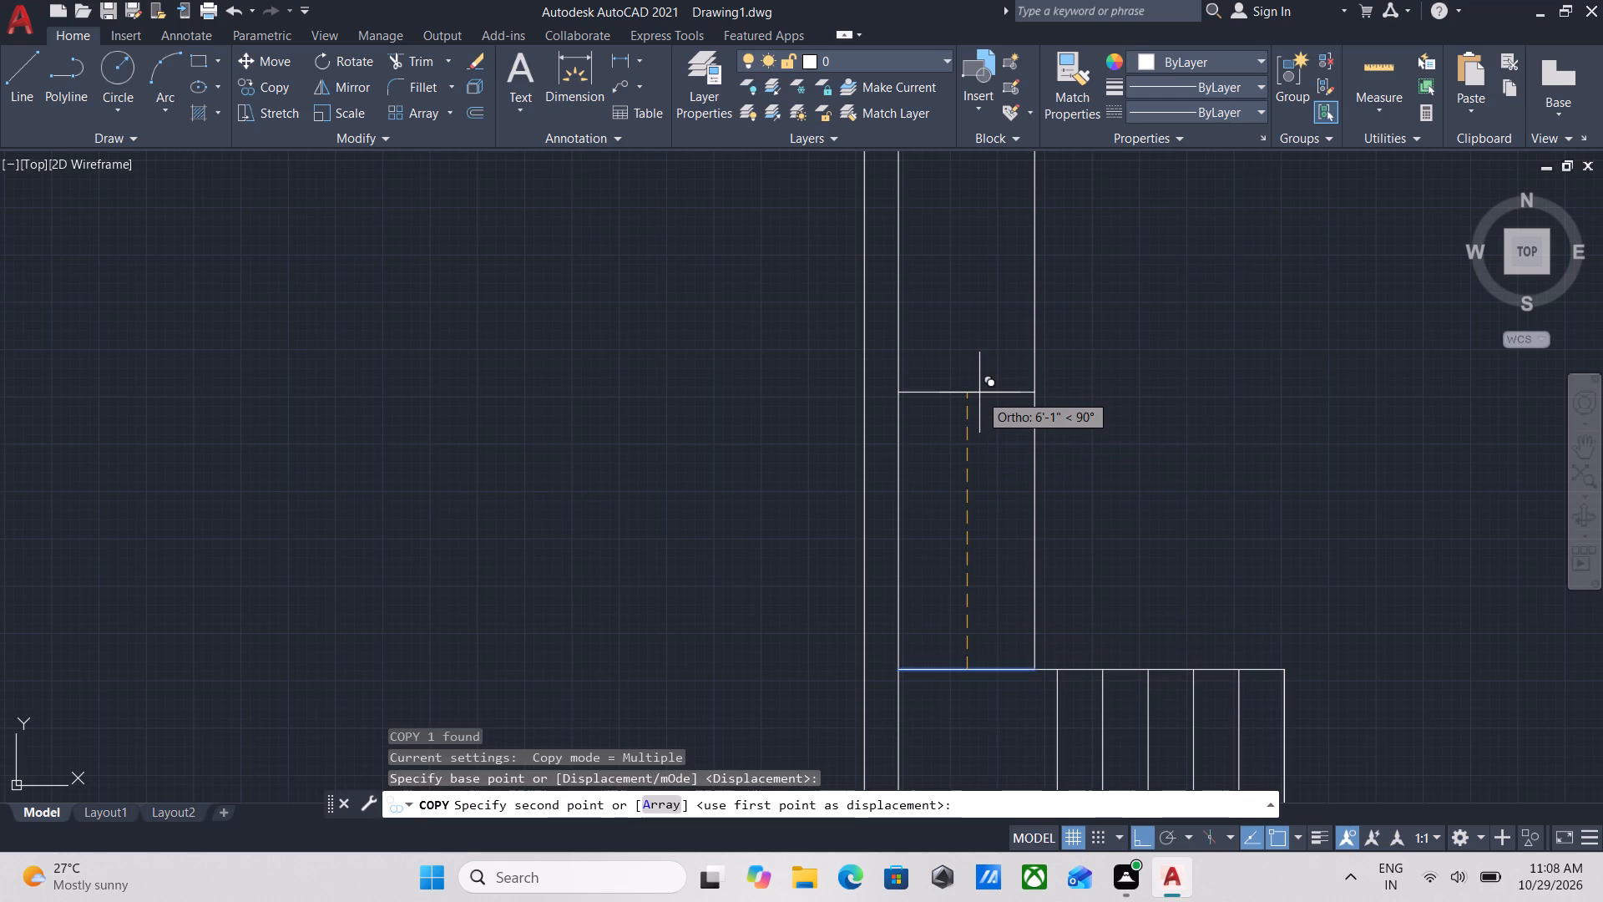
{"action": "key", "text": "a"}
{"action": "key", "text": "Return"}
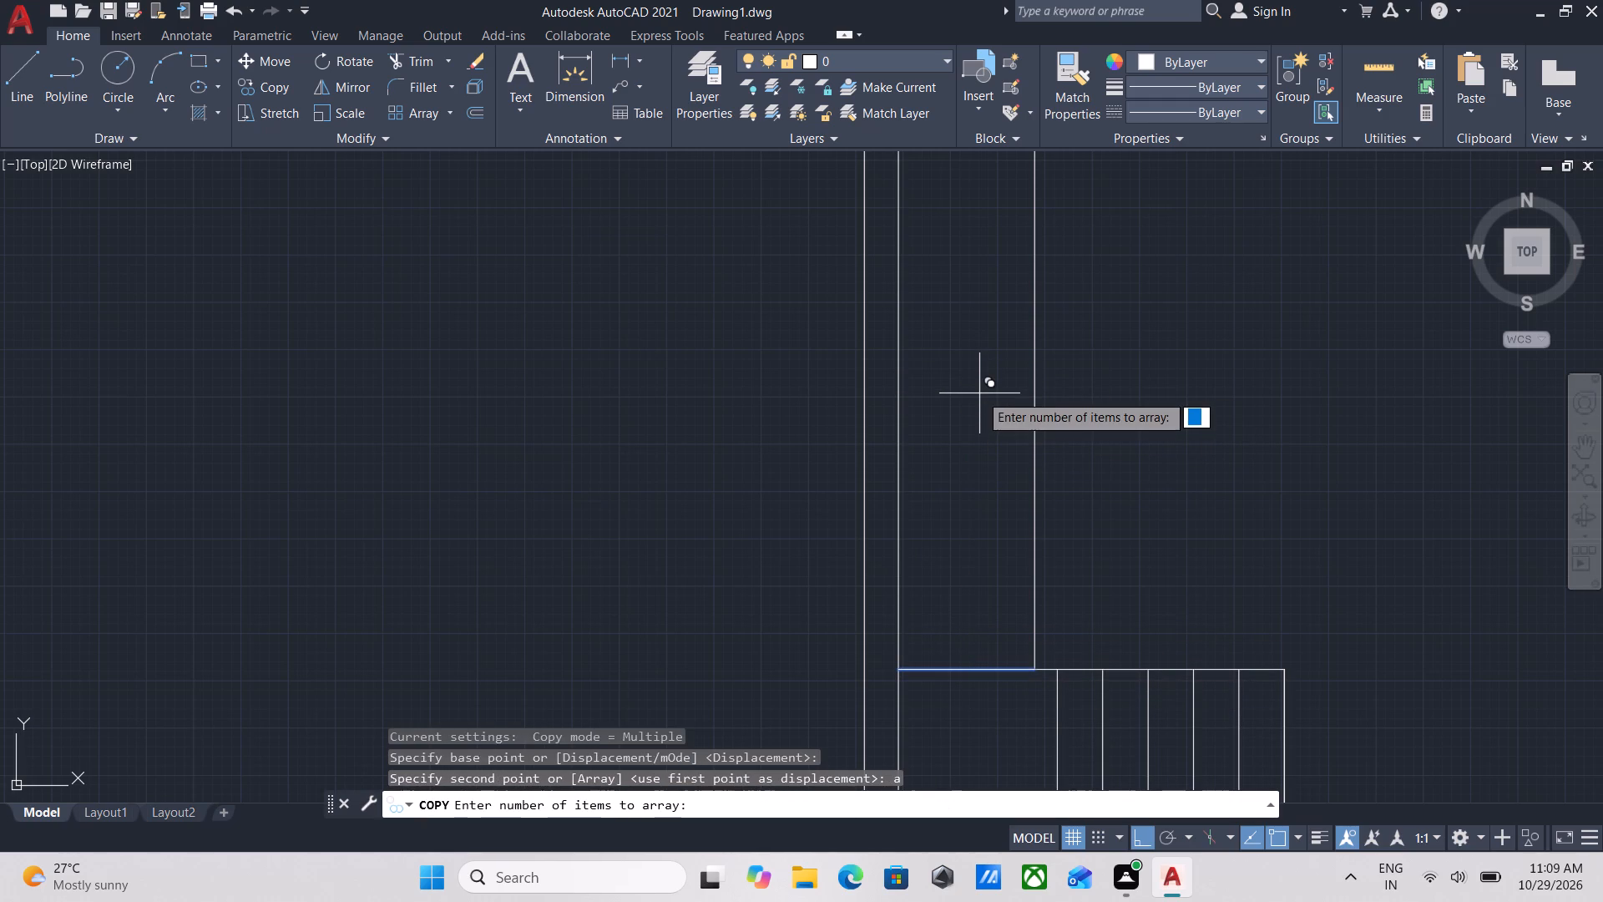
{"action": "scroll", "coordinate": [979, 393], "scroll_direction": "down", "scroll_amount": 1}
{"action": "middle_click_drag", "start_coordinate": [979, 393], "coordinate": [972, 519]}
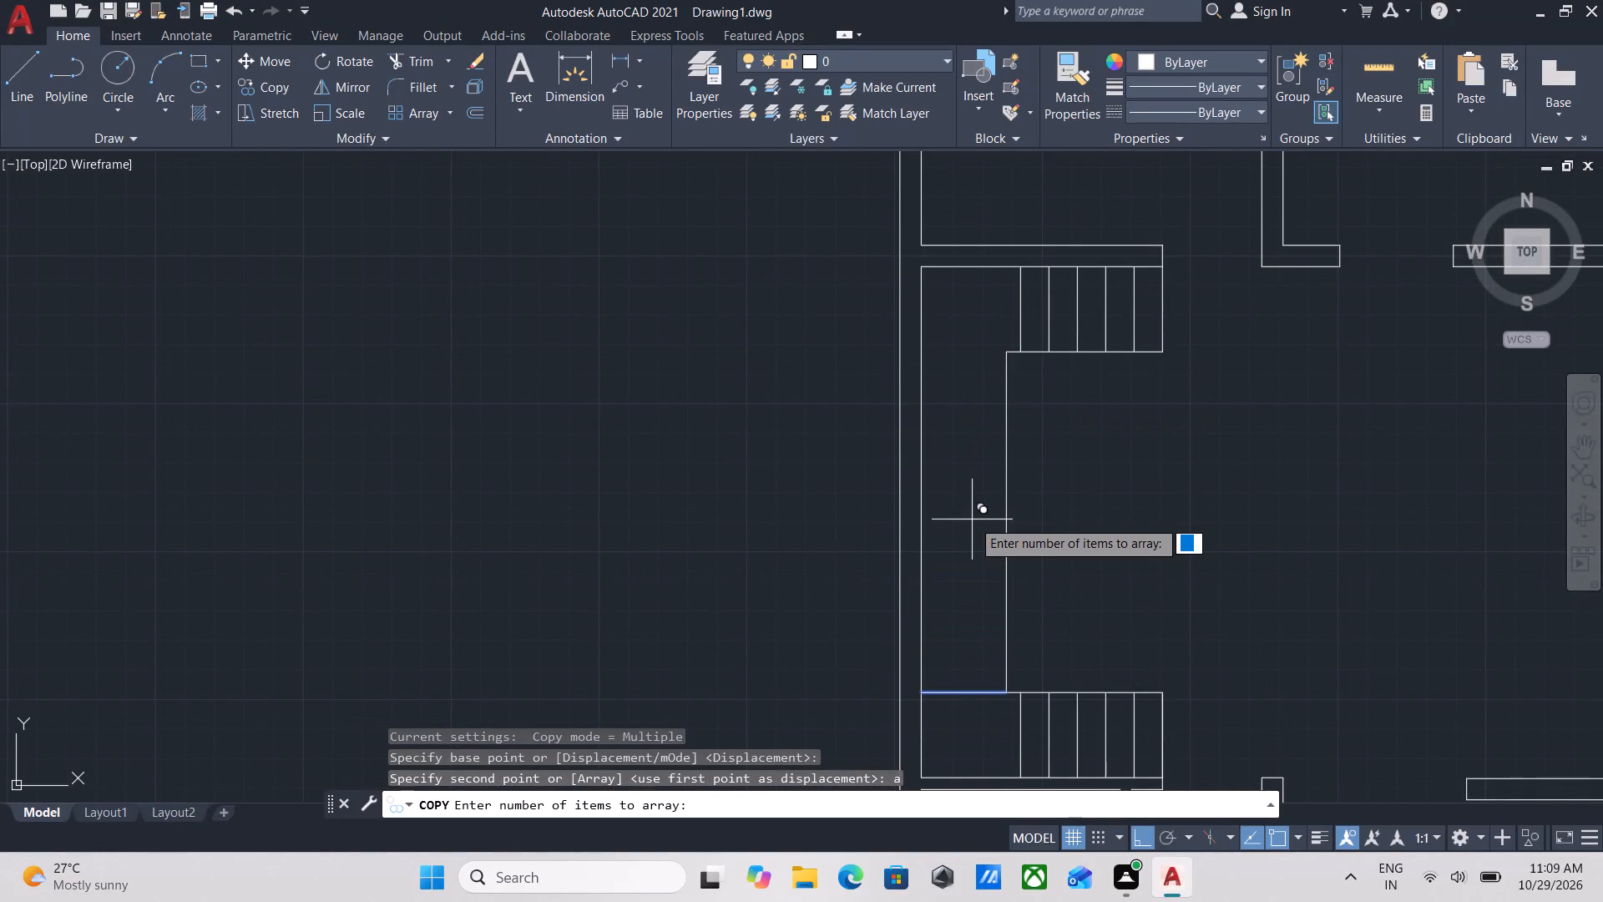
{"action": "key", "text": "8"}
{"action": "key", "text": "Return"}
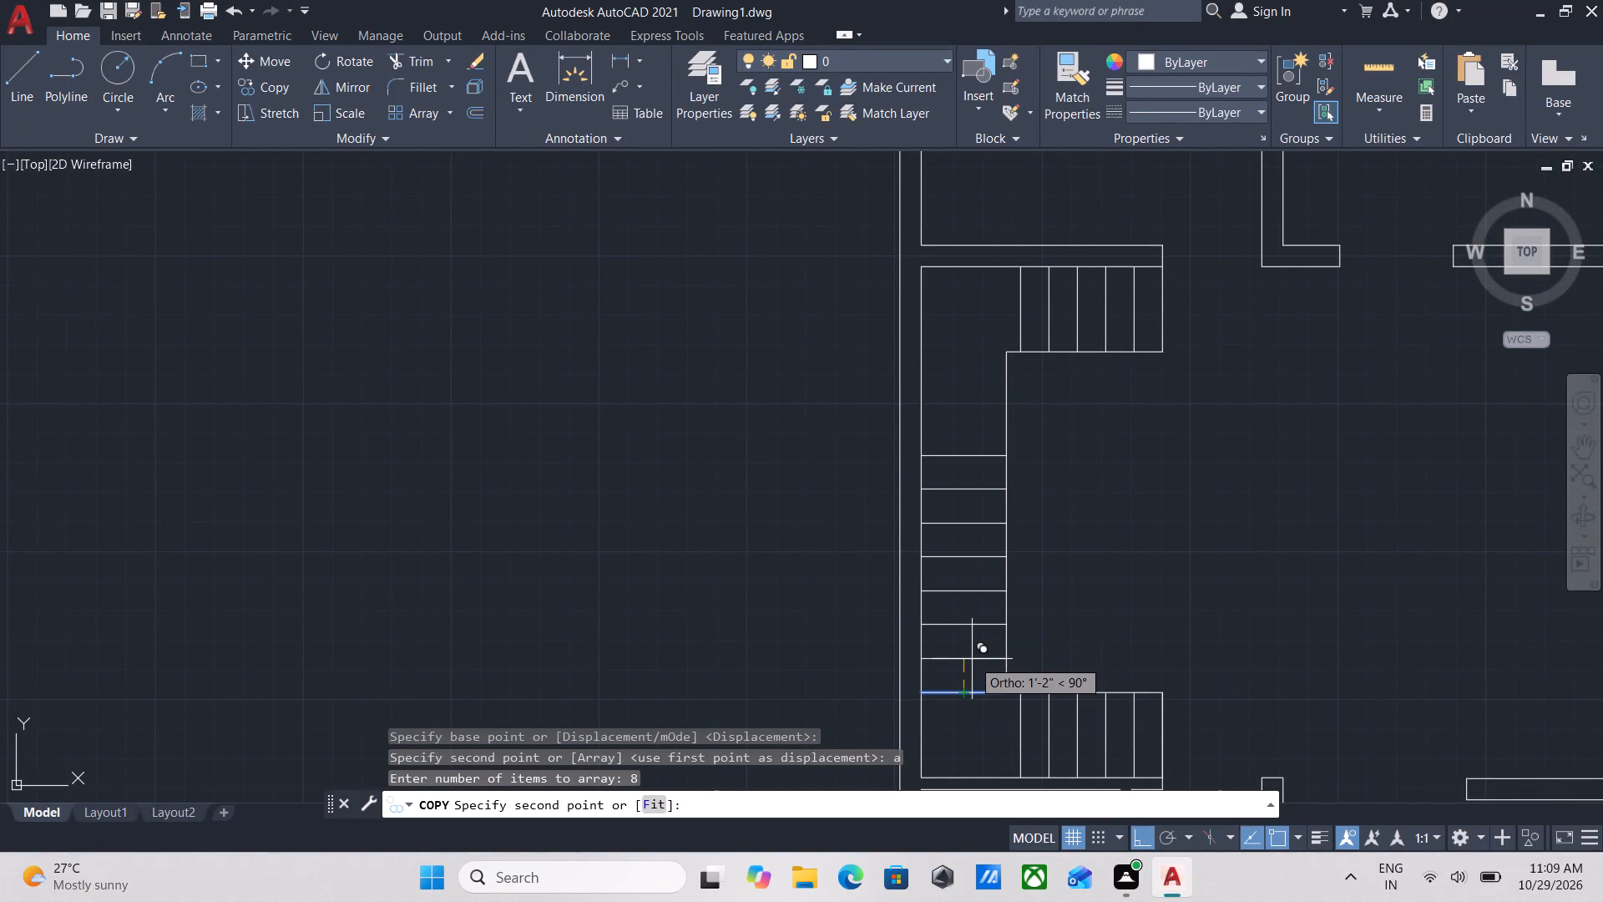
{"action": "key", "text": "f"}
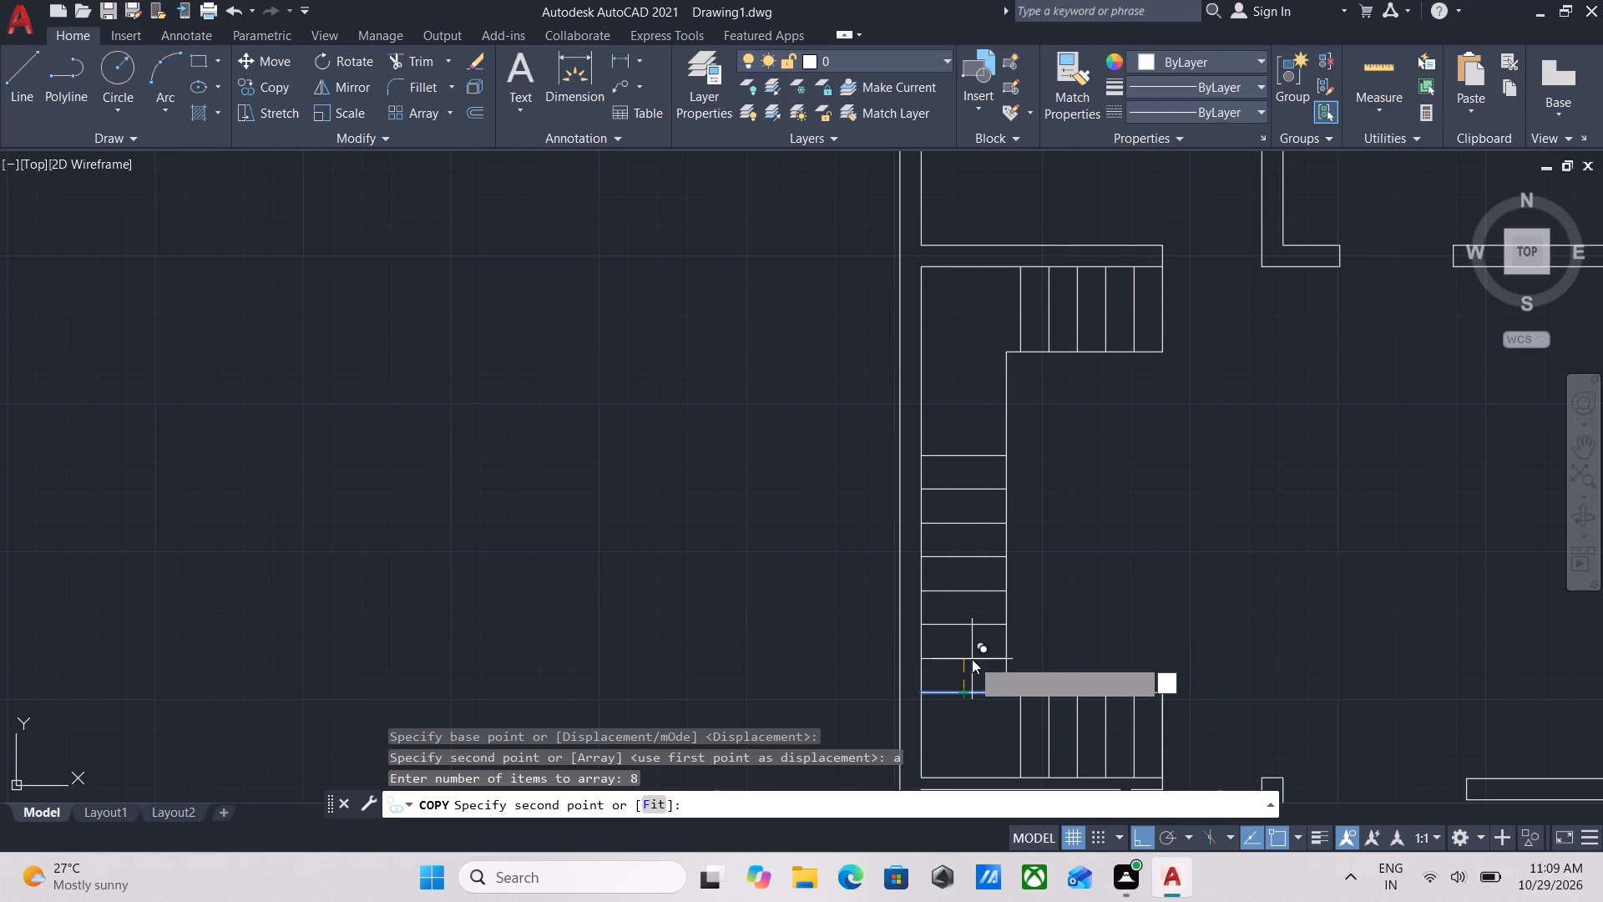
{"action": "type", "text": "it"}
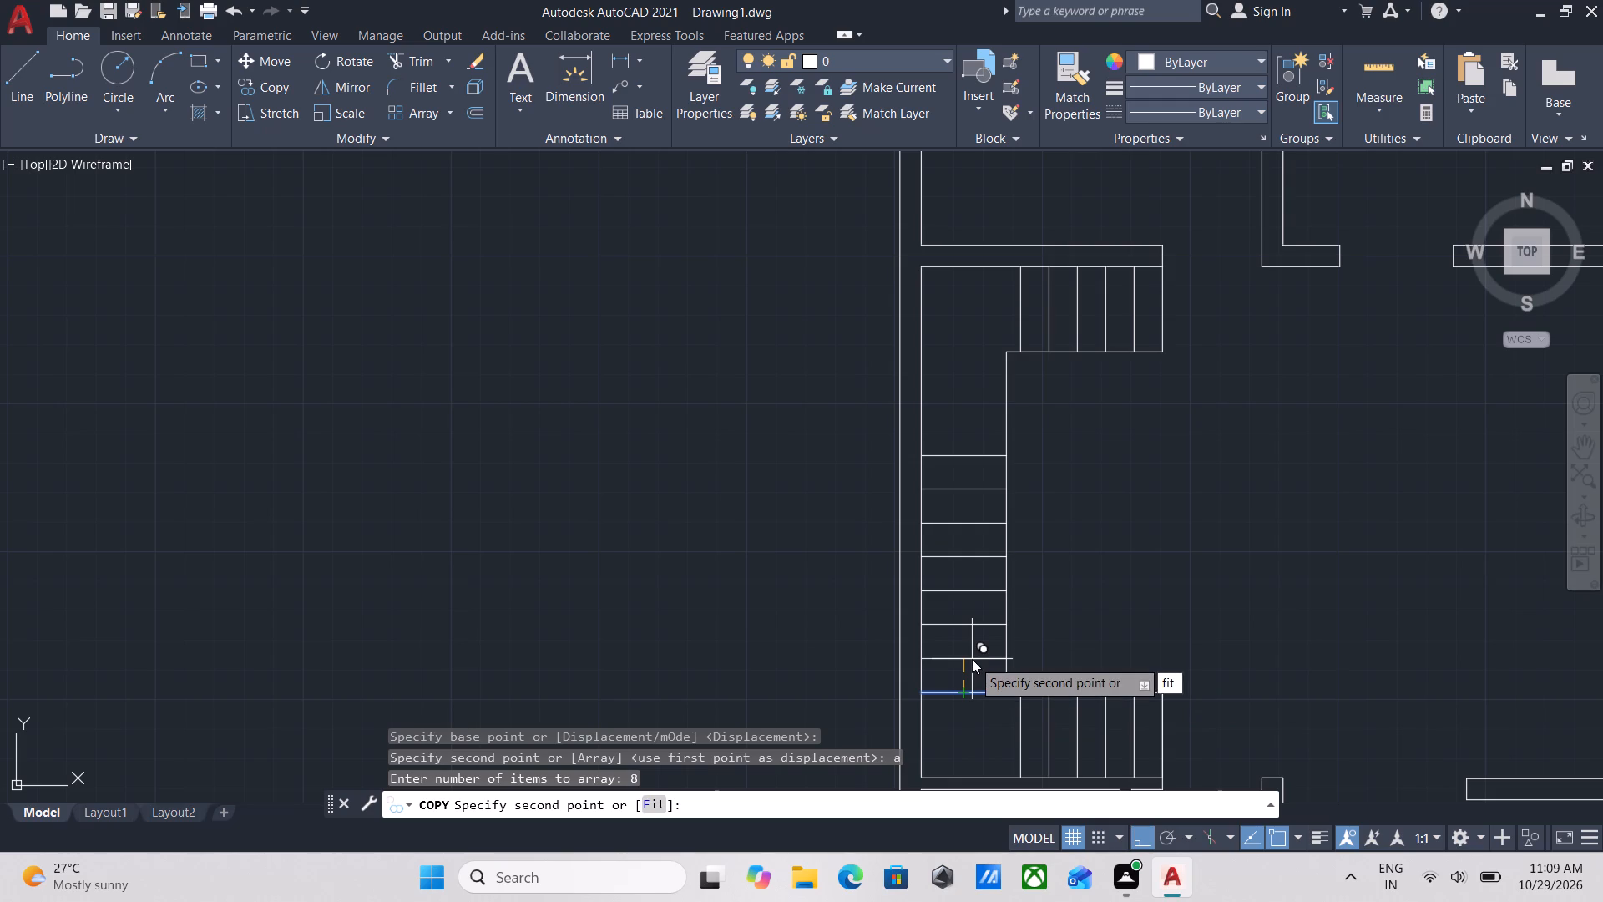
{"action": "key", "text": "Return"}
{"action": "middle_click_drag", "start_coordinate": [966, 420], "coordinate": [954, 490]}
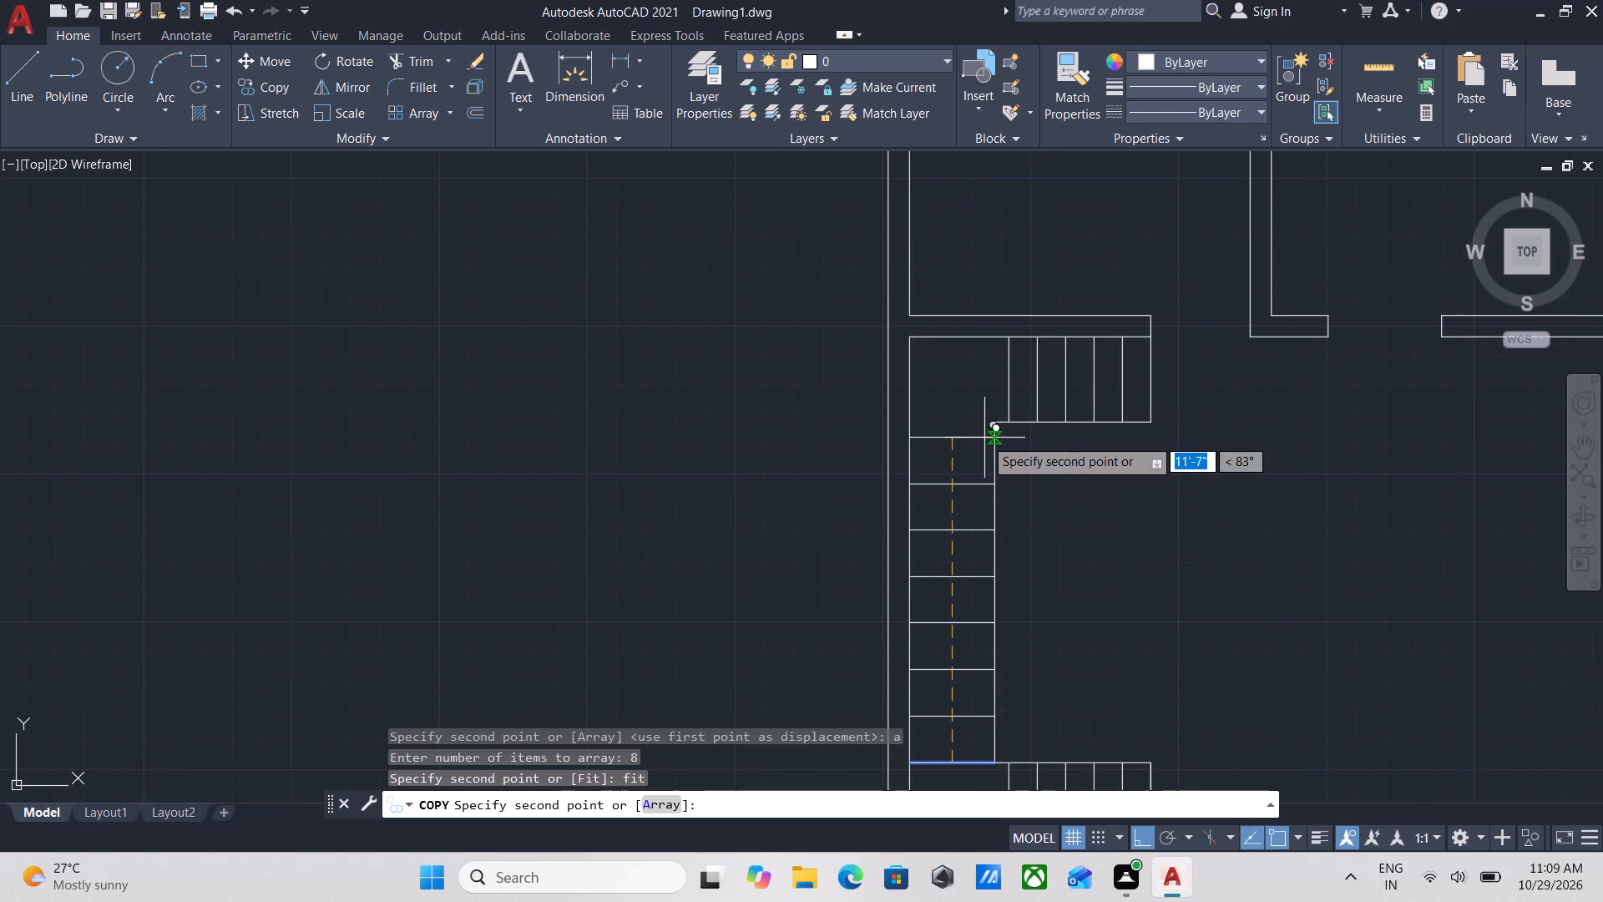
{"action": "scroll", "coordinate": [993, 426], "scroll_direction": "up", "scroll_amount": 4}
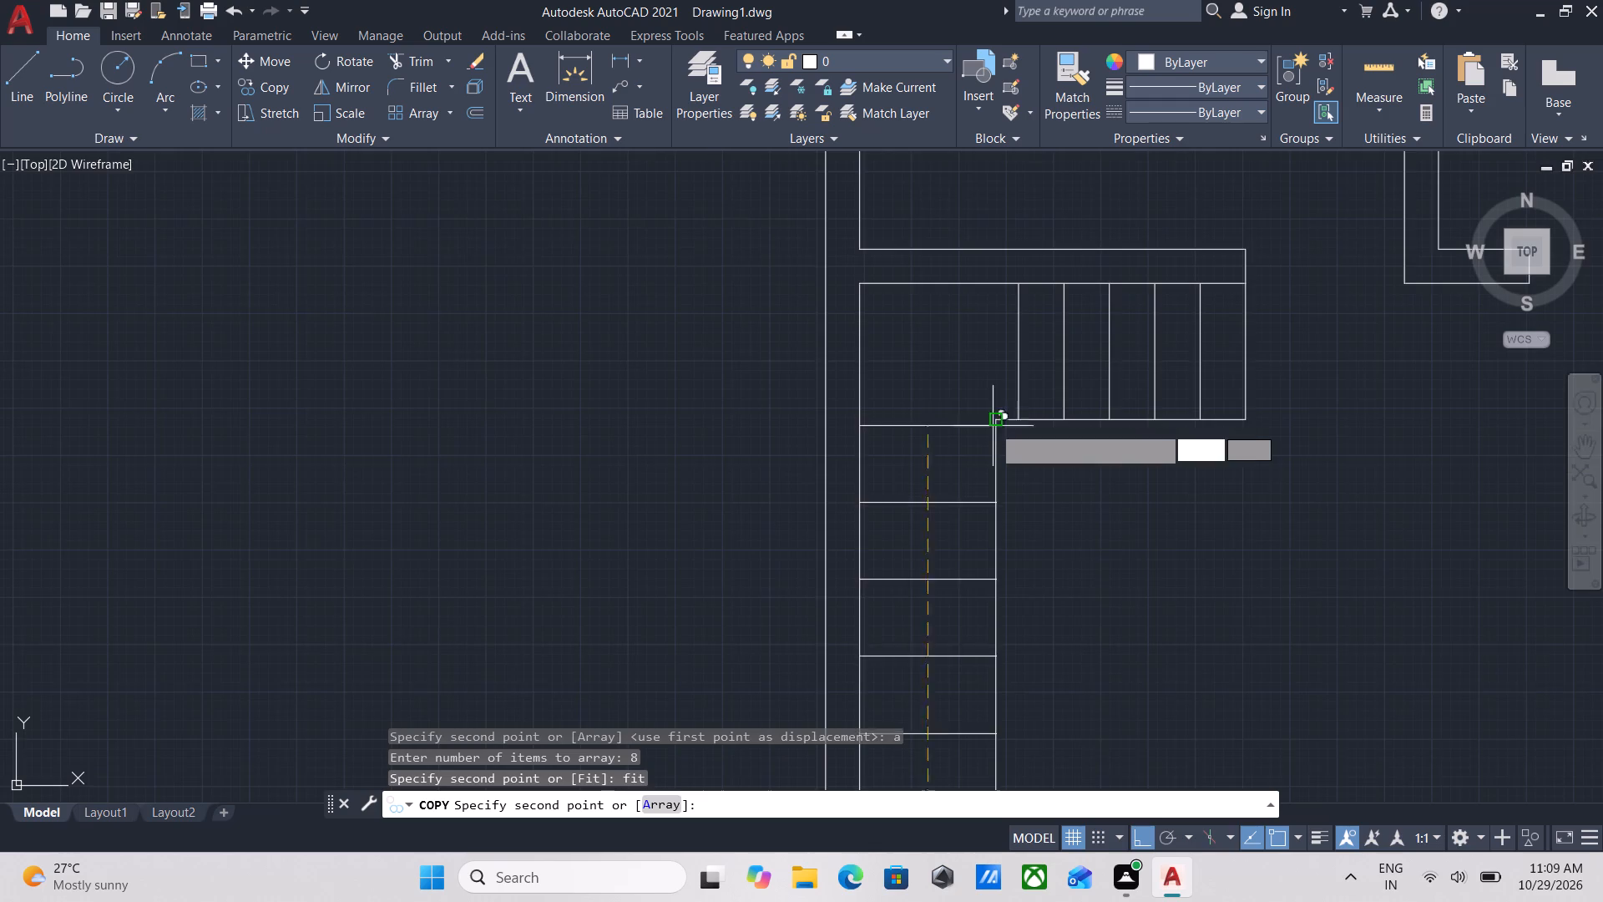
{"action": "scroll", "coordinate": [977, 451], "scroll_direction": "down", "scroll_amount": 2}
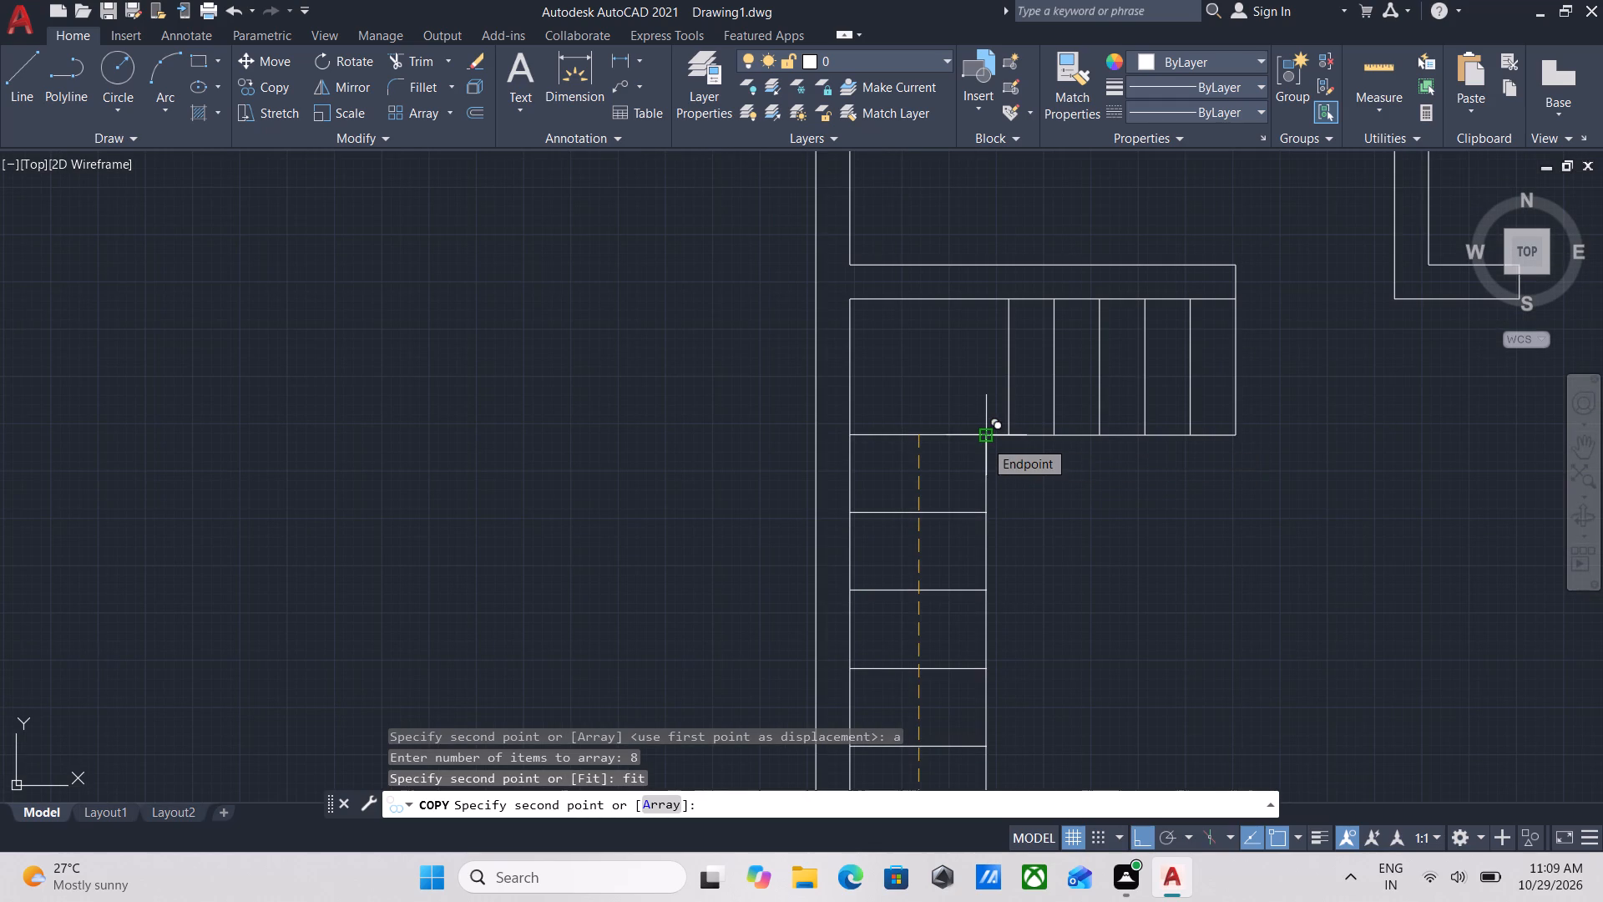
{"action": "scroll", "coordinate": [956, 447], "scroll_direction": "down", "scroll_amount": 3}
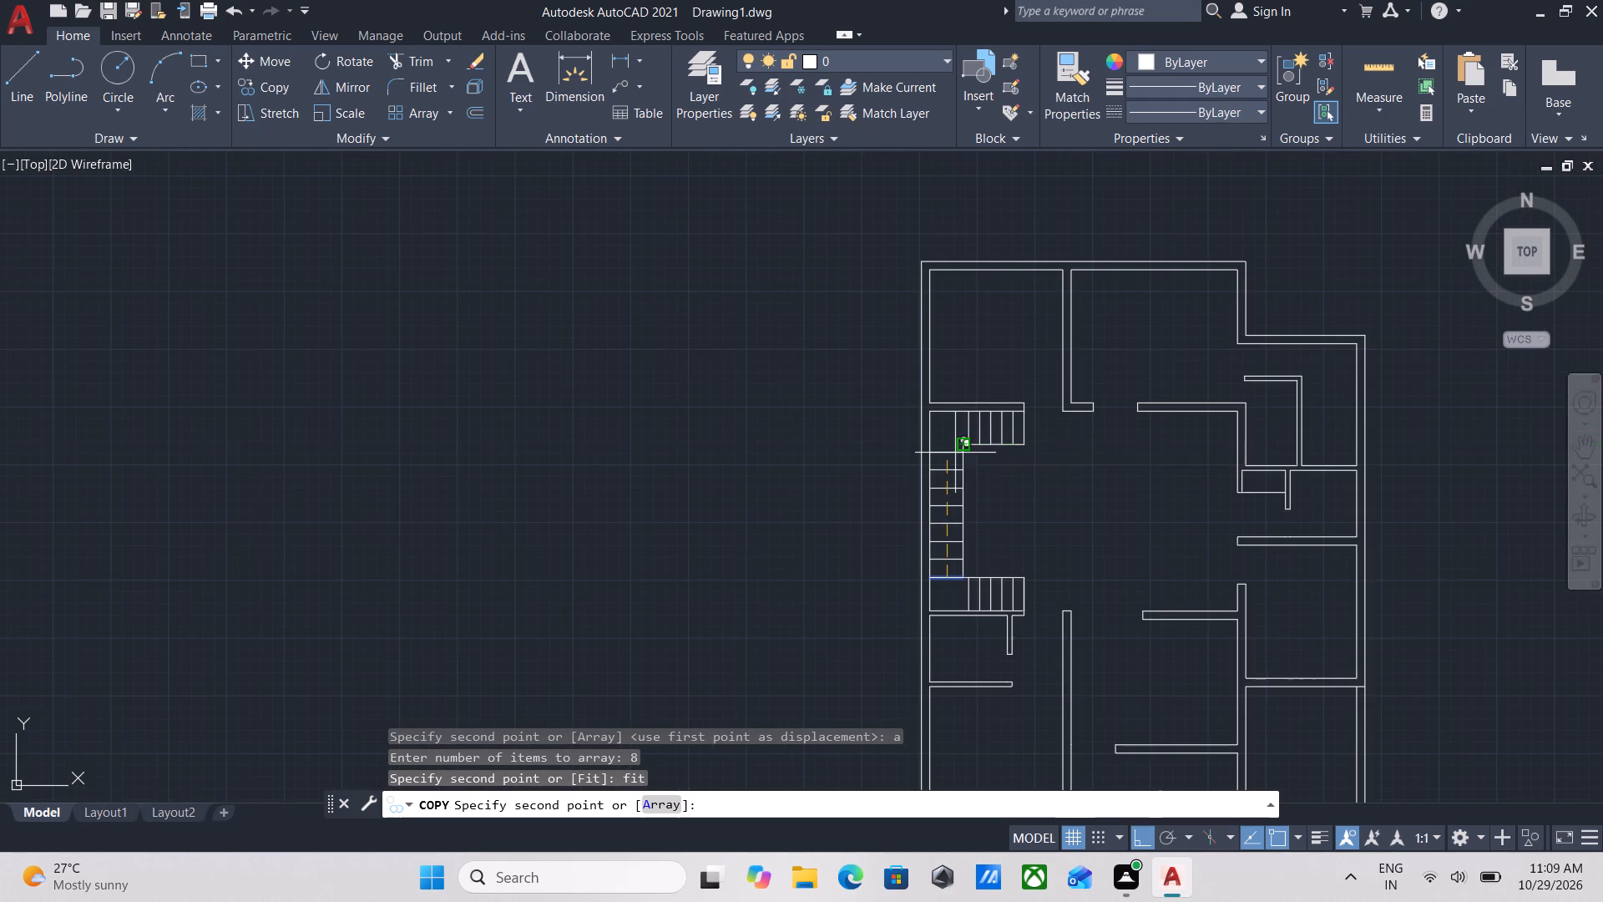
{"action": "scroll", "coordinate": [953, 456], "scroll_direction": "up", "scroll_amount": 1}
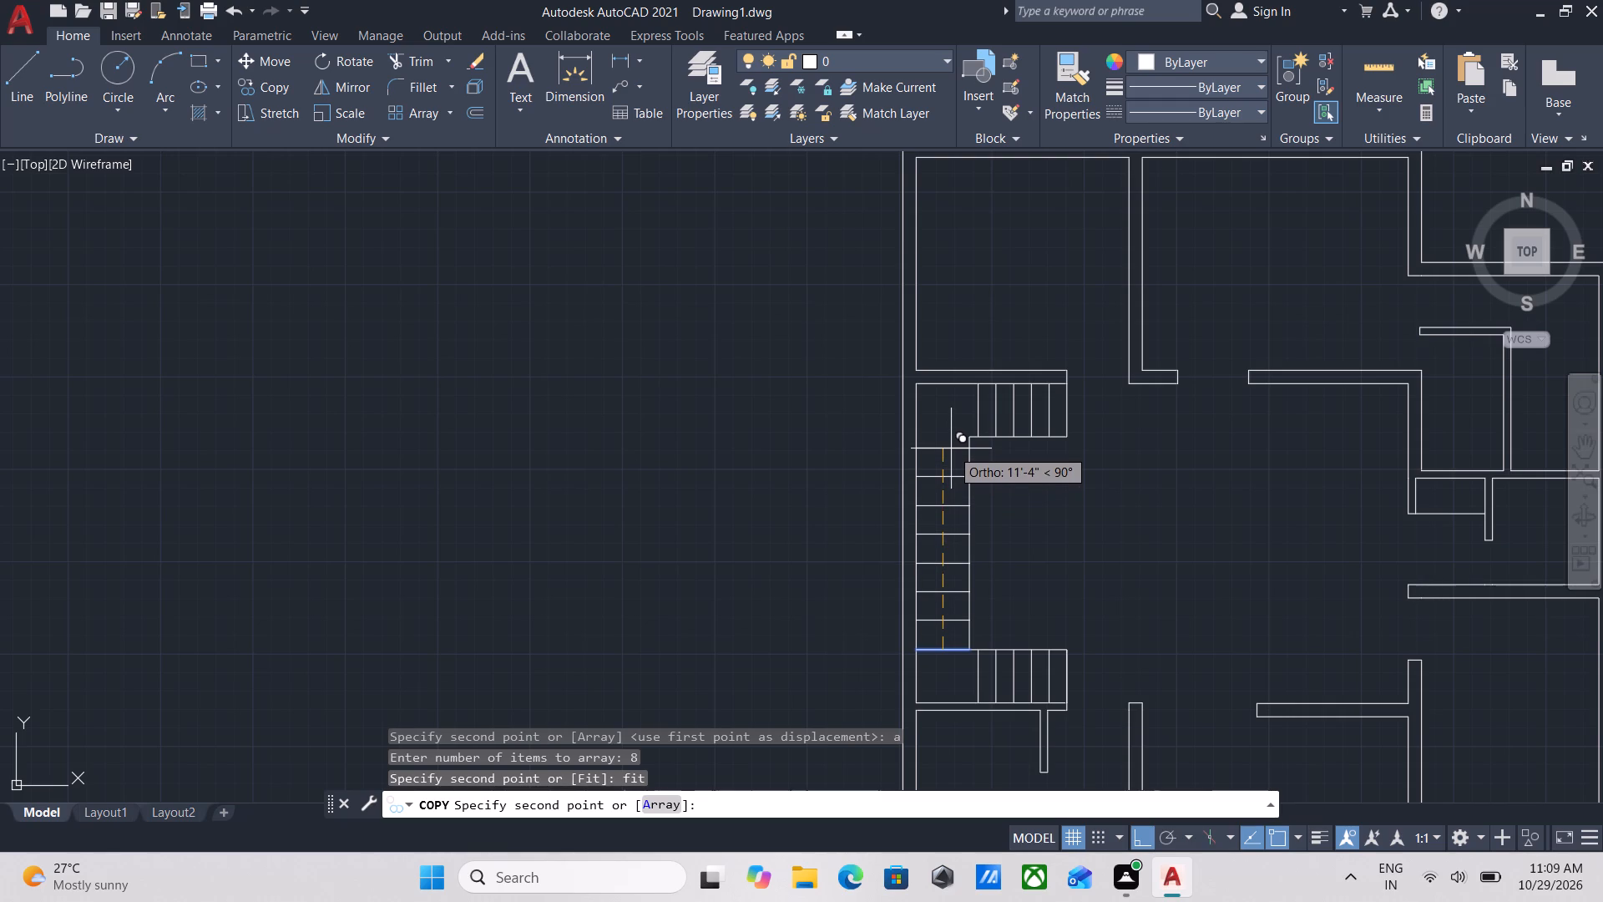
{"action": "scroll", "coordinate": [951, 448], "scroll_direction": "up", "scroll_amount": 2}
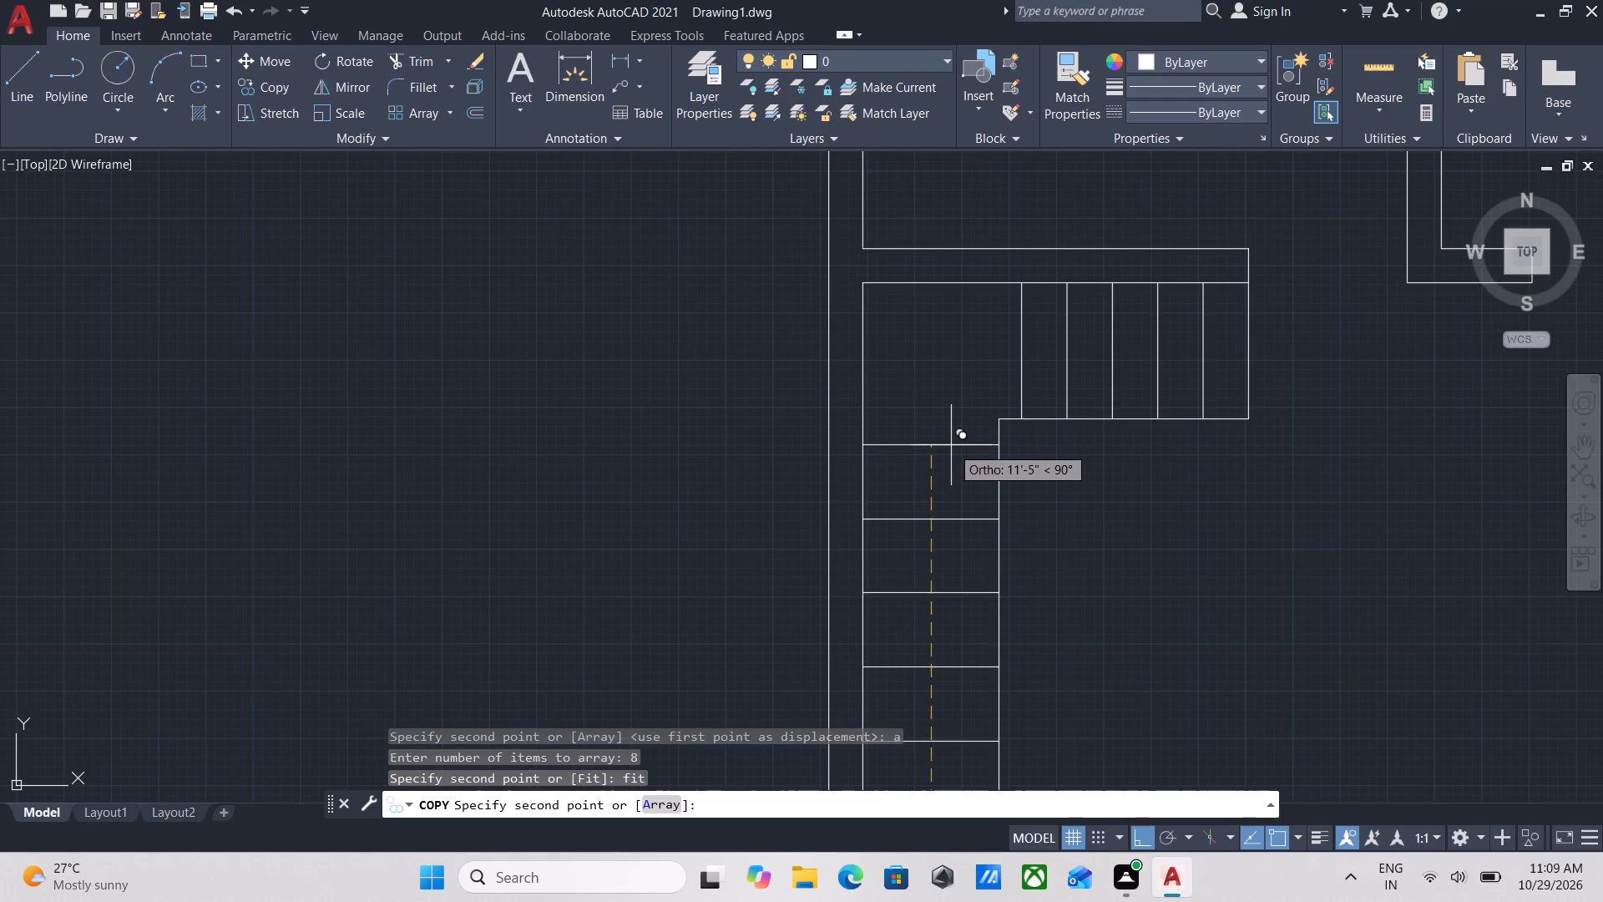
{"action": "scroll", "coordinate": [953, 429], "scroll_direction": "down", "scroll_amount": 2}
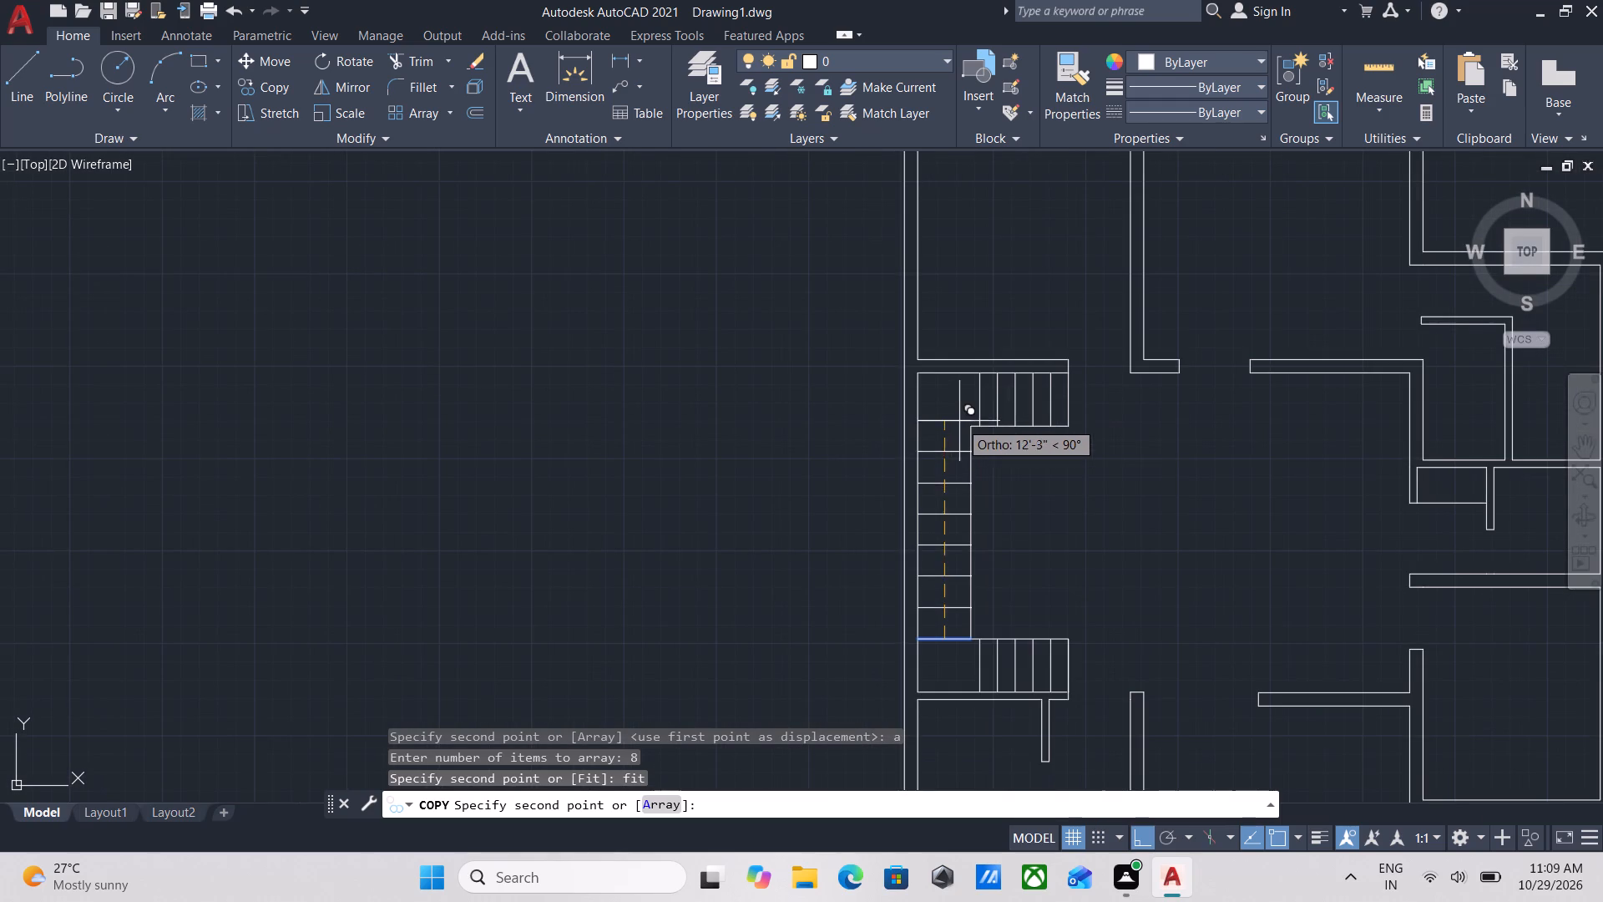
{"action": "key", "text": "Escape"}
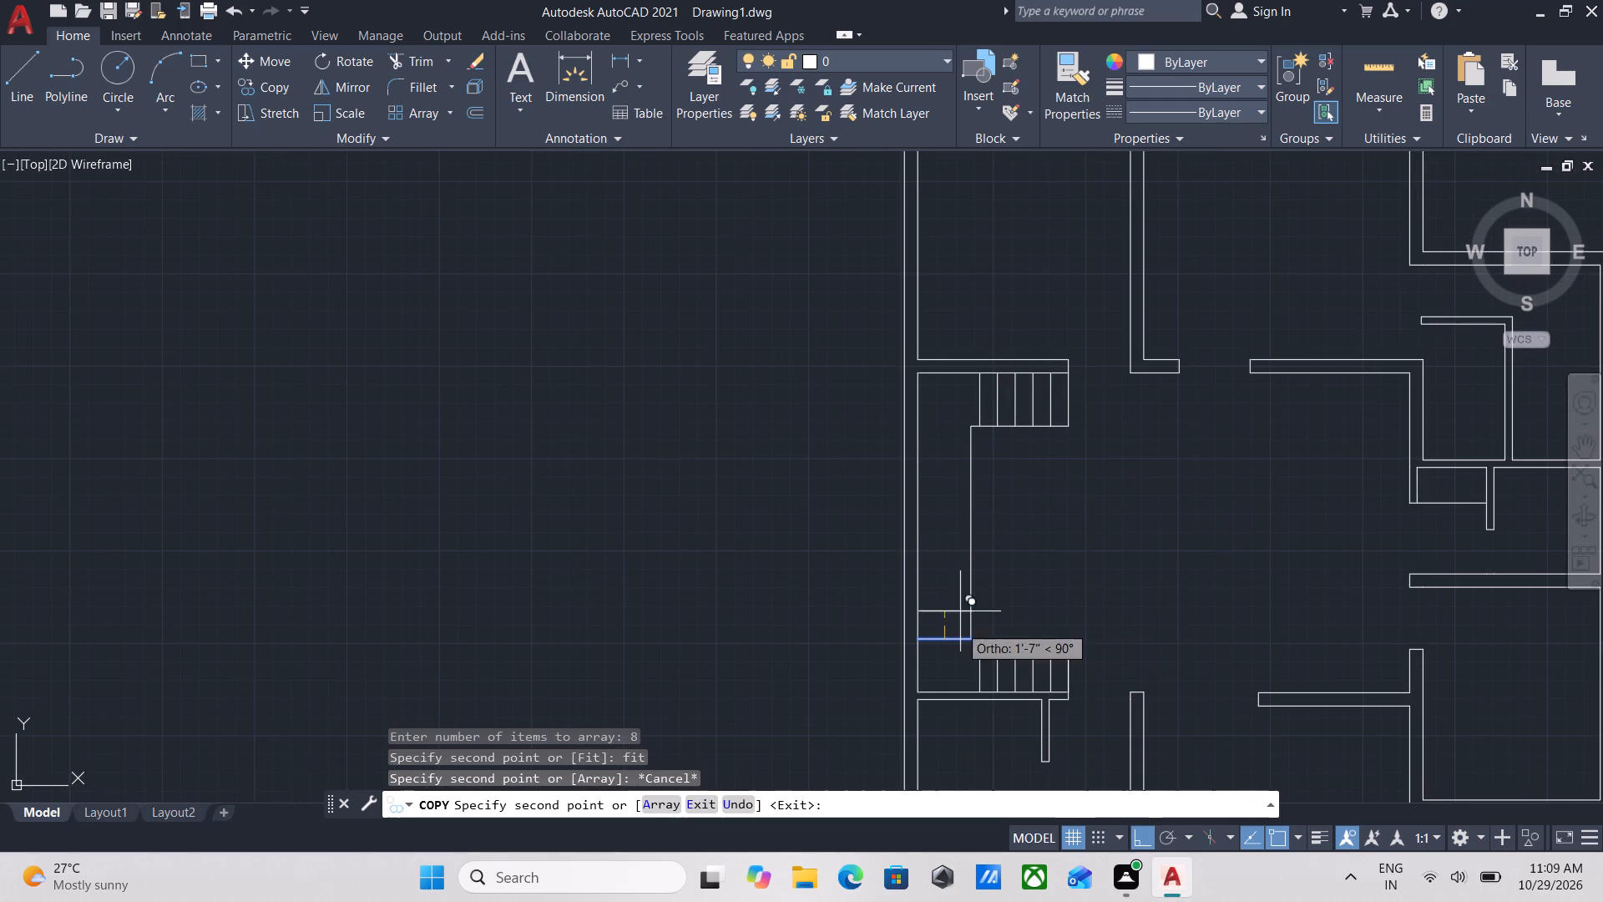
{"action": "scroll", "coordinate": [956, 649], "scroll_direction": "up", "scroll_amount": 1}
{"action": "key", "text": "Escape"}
Copy the short line at the western flight's south end northward as a 6-item array spaced 1' apart.
{"action": "scroll", "coordinate": [943, 636], "scroll_direction": "up", "scroll_amount": 3}
{"action": "left_click_drag", "start_coordinate": [972, 682], "coordinate": [958, 665]}
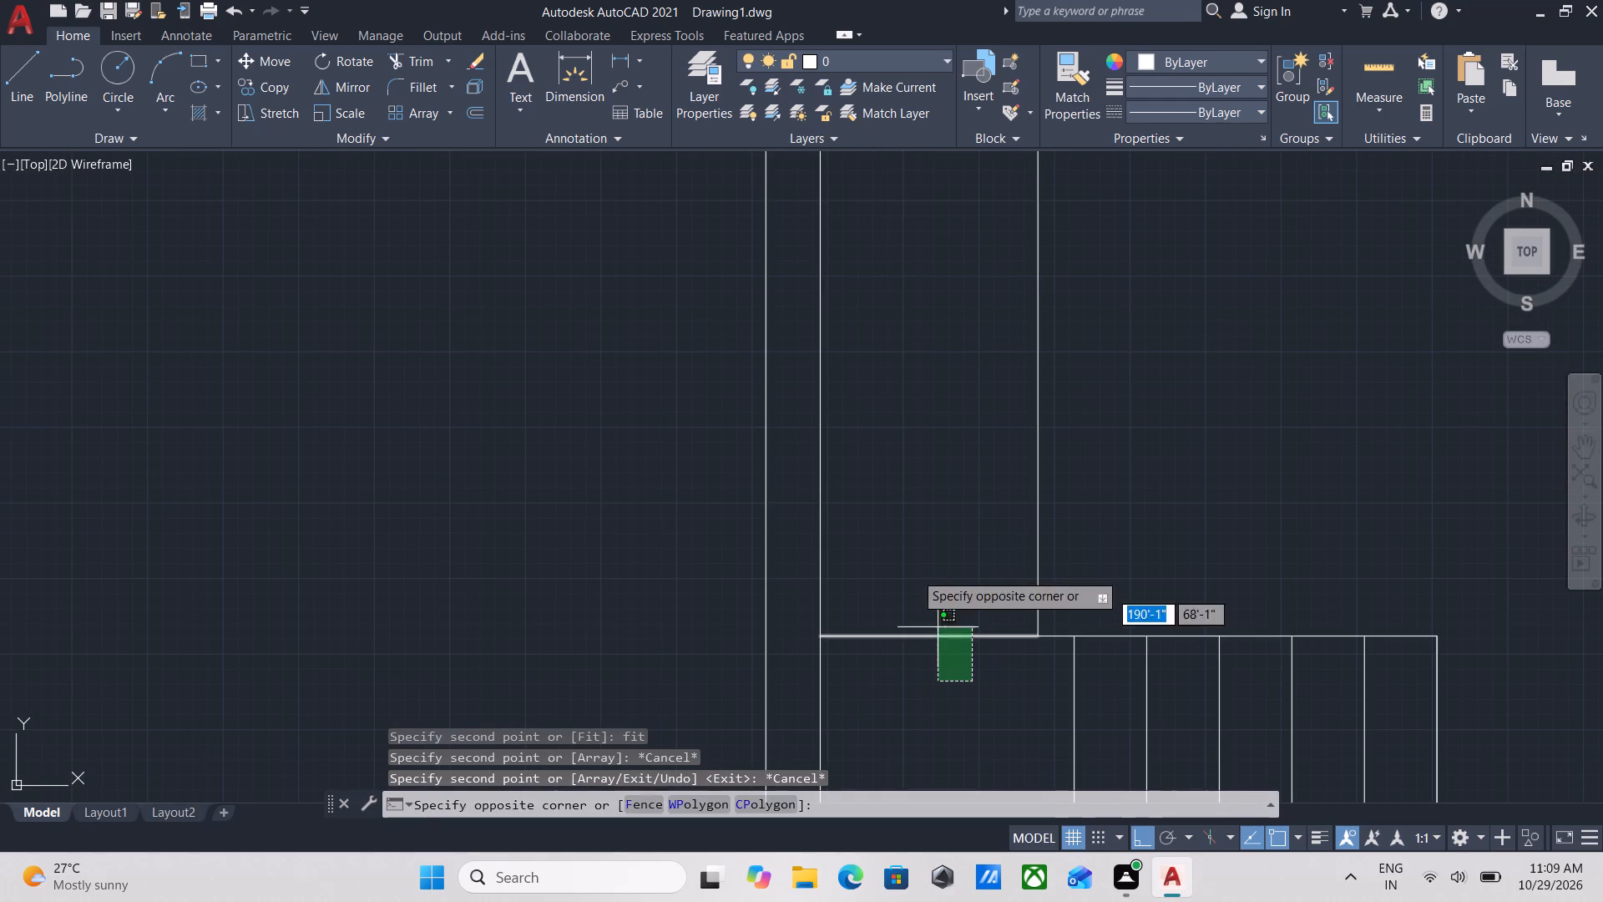
{"action": "left_click", "coordinate": [908, 561]}
{"action": "type", "text": "co"}
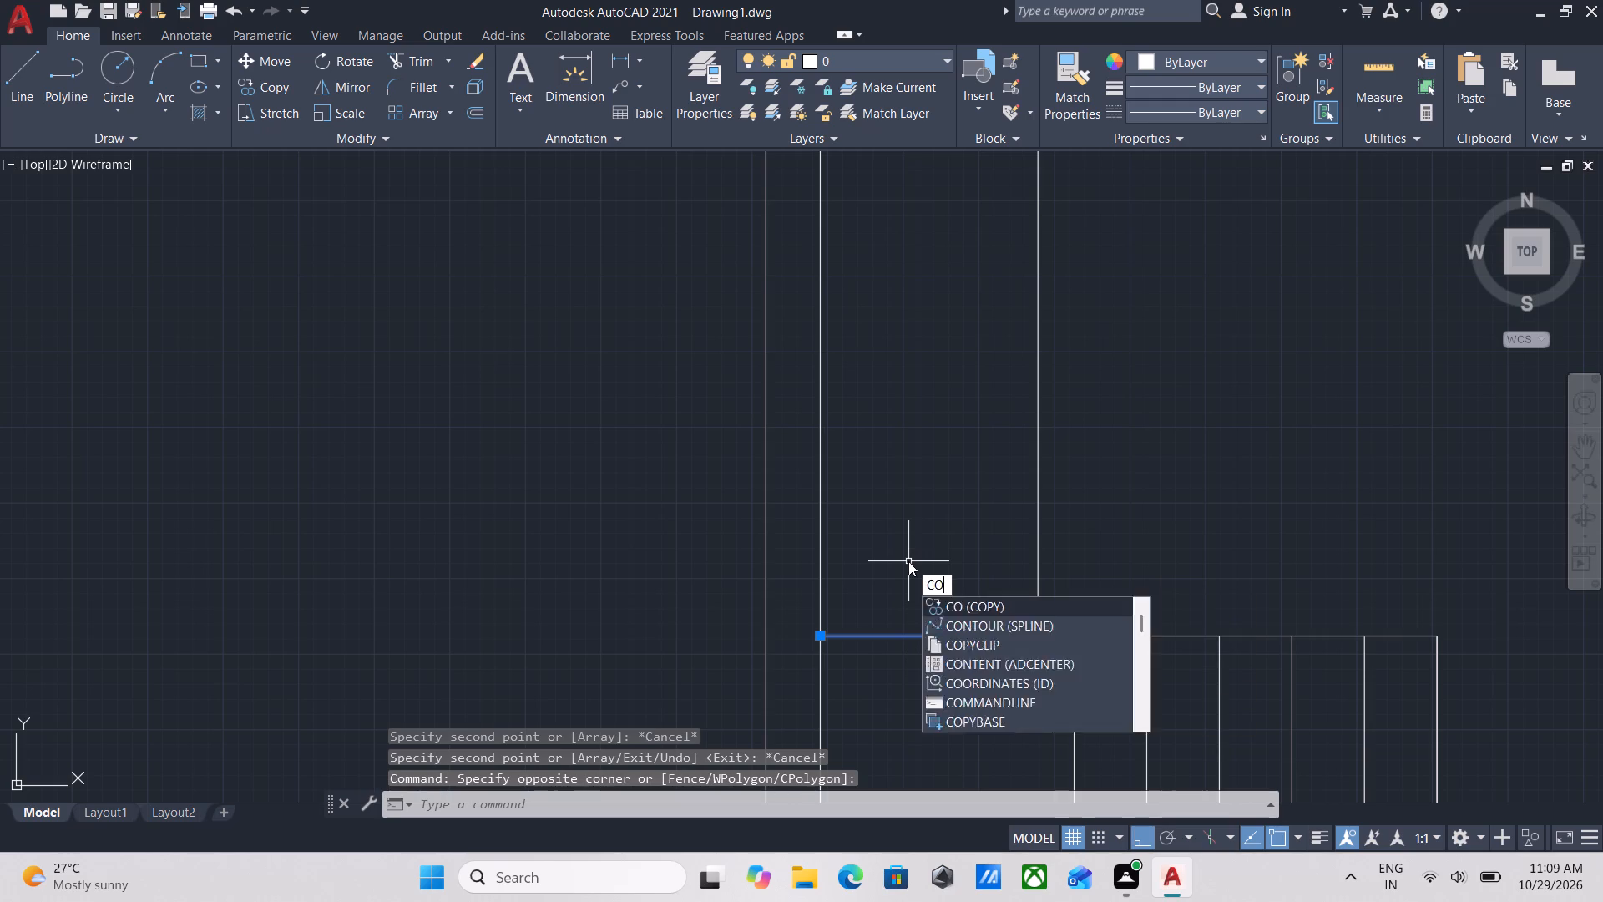
{"action": "key", "text": "Return"}
{"action": "left_click", "coordinate": [933, 639]}
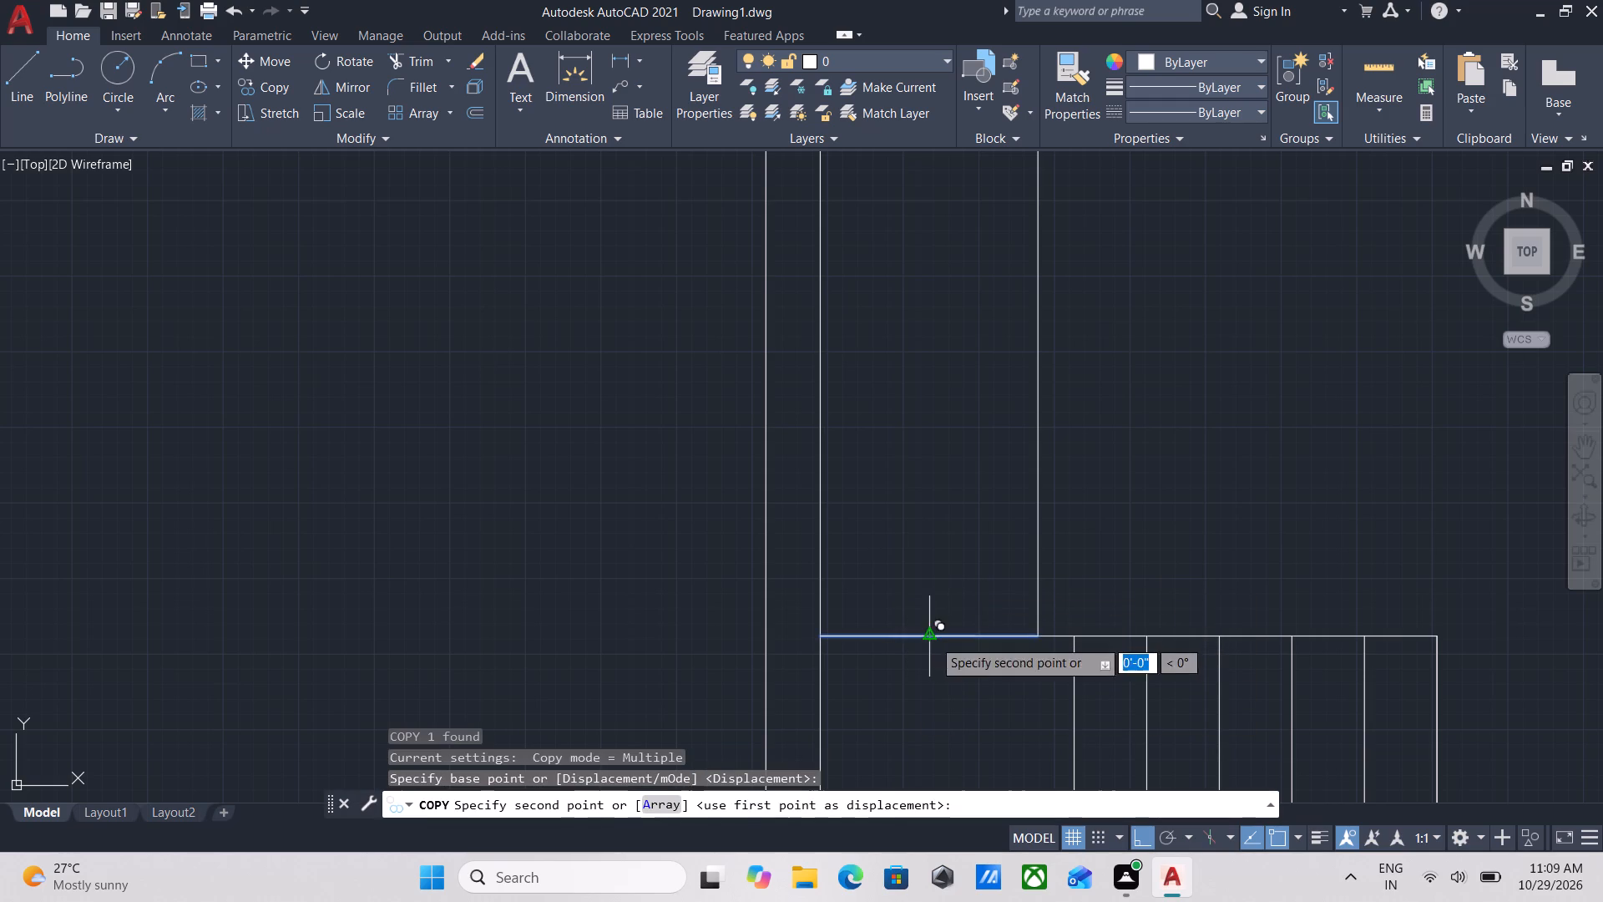
{"action": "key", "text": "a"}
{"action": "key", "text": "Return"}
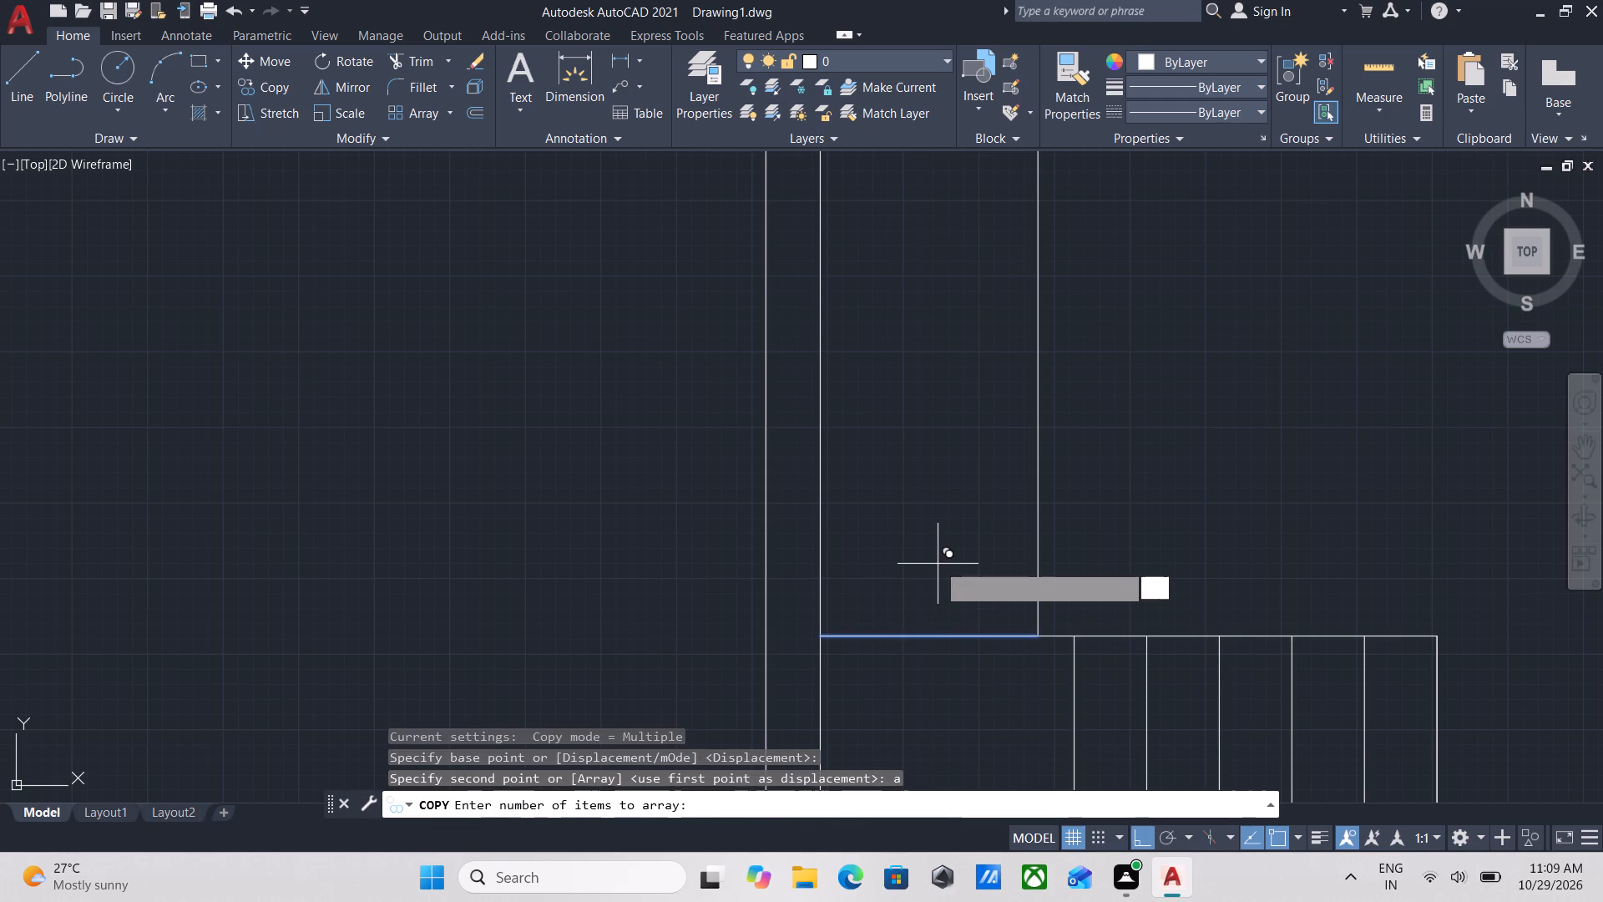
{"action": "key", "text": "6"}
{"action": "key", "text": "Return"}
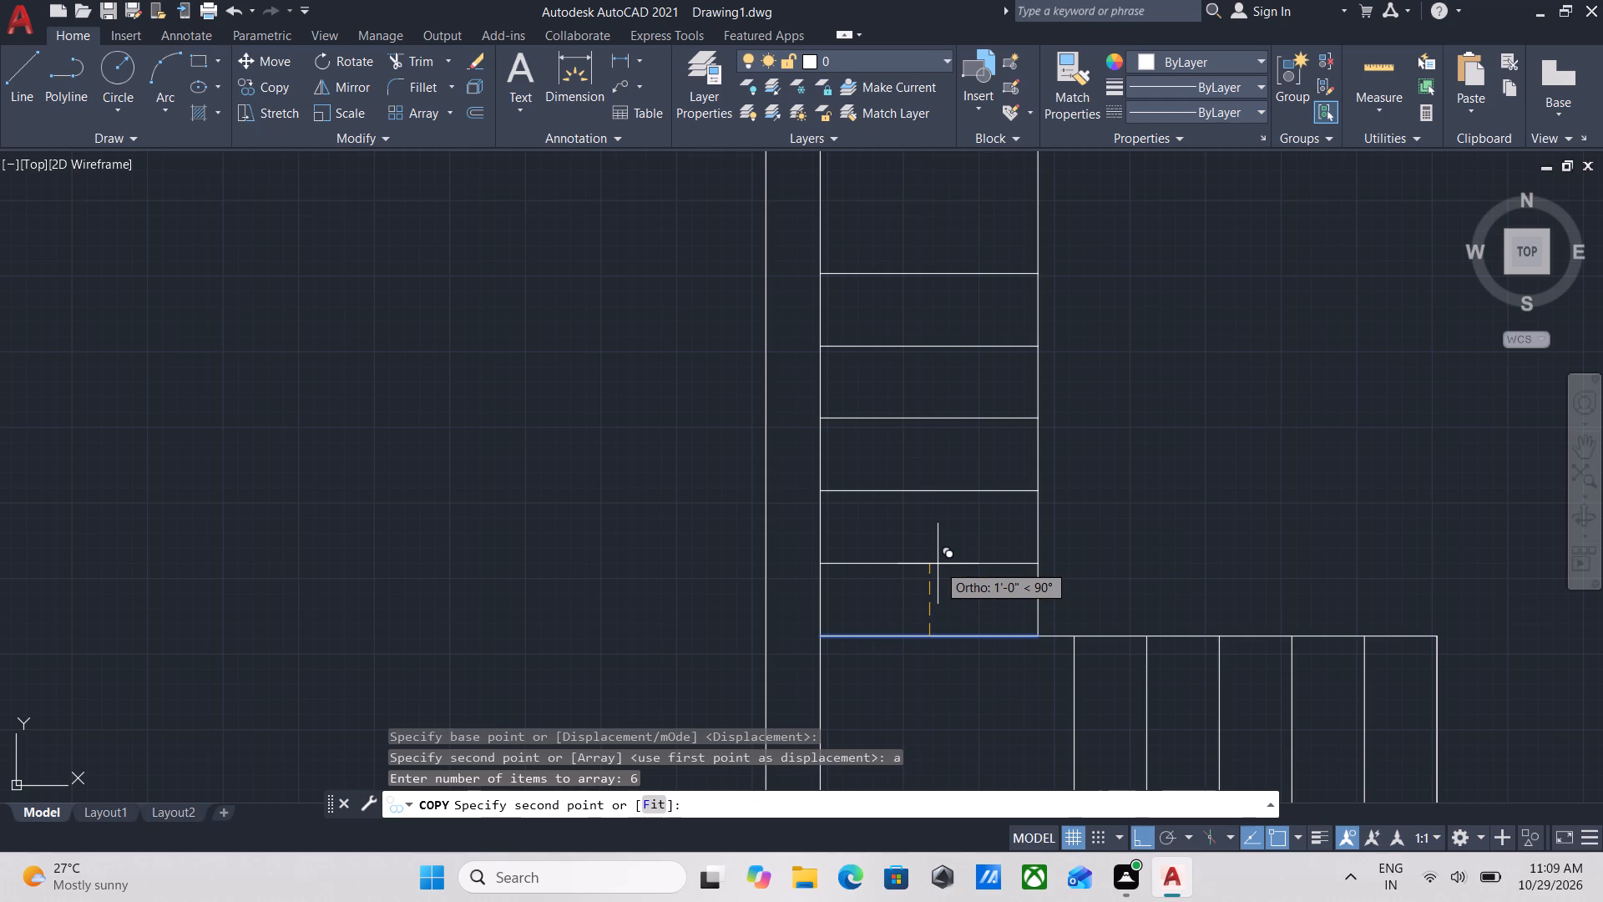
{"action": "type", "text": "1'"}
{"action": "key", "text": "Return"}
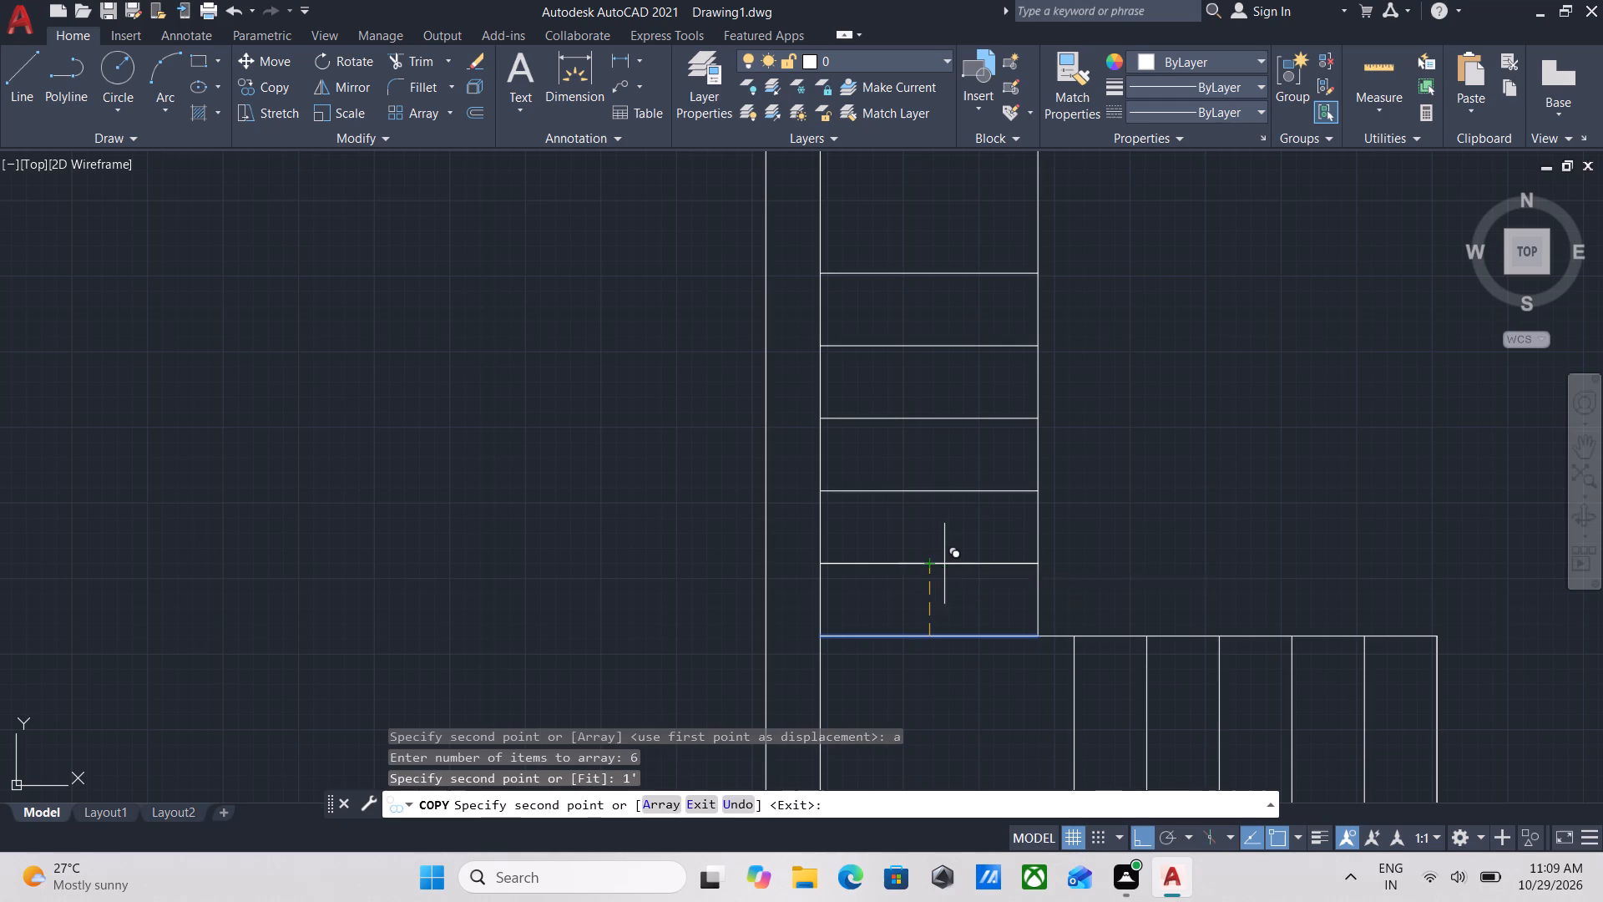
{"action": "scroll", "coordinate": [1043, 555], "scroll_direction": "down", "scroll_amount": 1}
{"action": "middle_click_drag", "start_coordinate": [1032, 585], "coordinate": [1024, 630]}
{"action": "key", "text": "Escape"}
{"action": "scroll", "coordinate": [964, 521], "scroll_direction": "down", "scroll_amount": 1}
{"action": "key", "text": "Escape"}
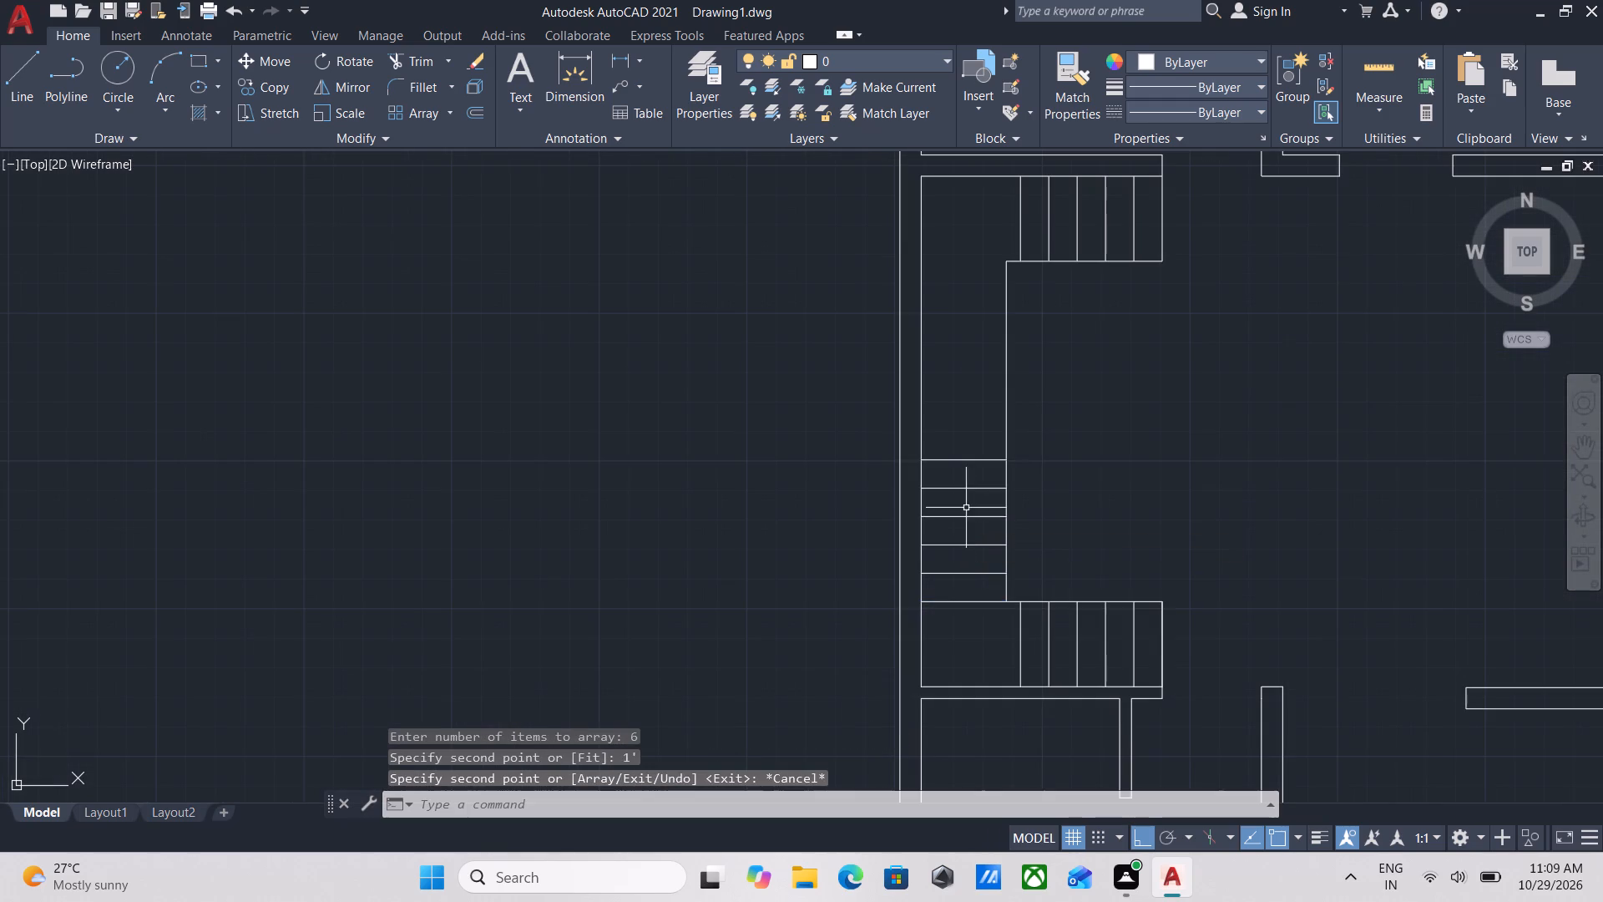
Copy the western flight's northernmost tread line northward as a 5-item array spaced 1' apart.
{"action": "scroll", "coordinate": [964, 474], "scroll_direction": "up", "scroll_amount": 2}
{"action": "left_click", "coordinate": [956, 454]}
{"action": "left_click", "coordinate": [928, 360]}
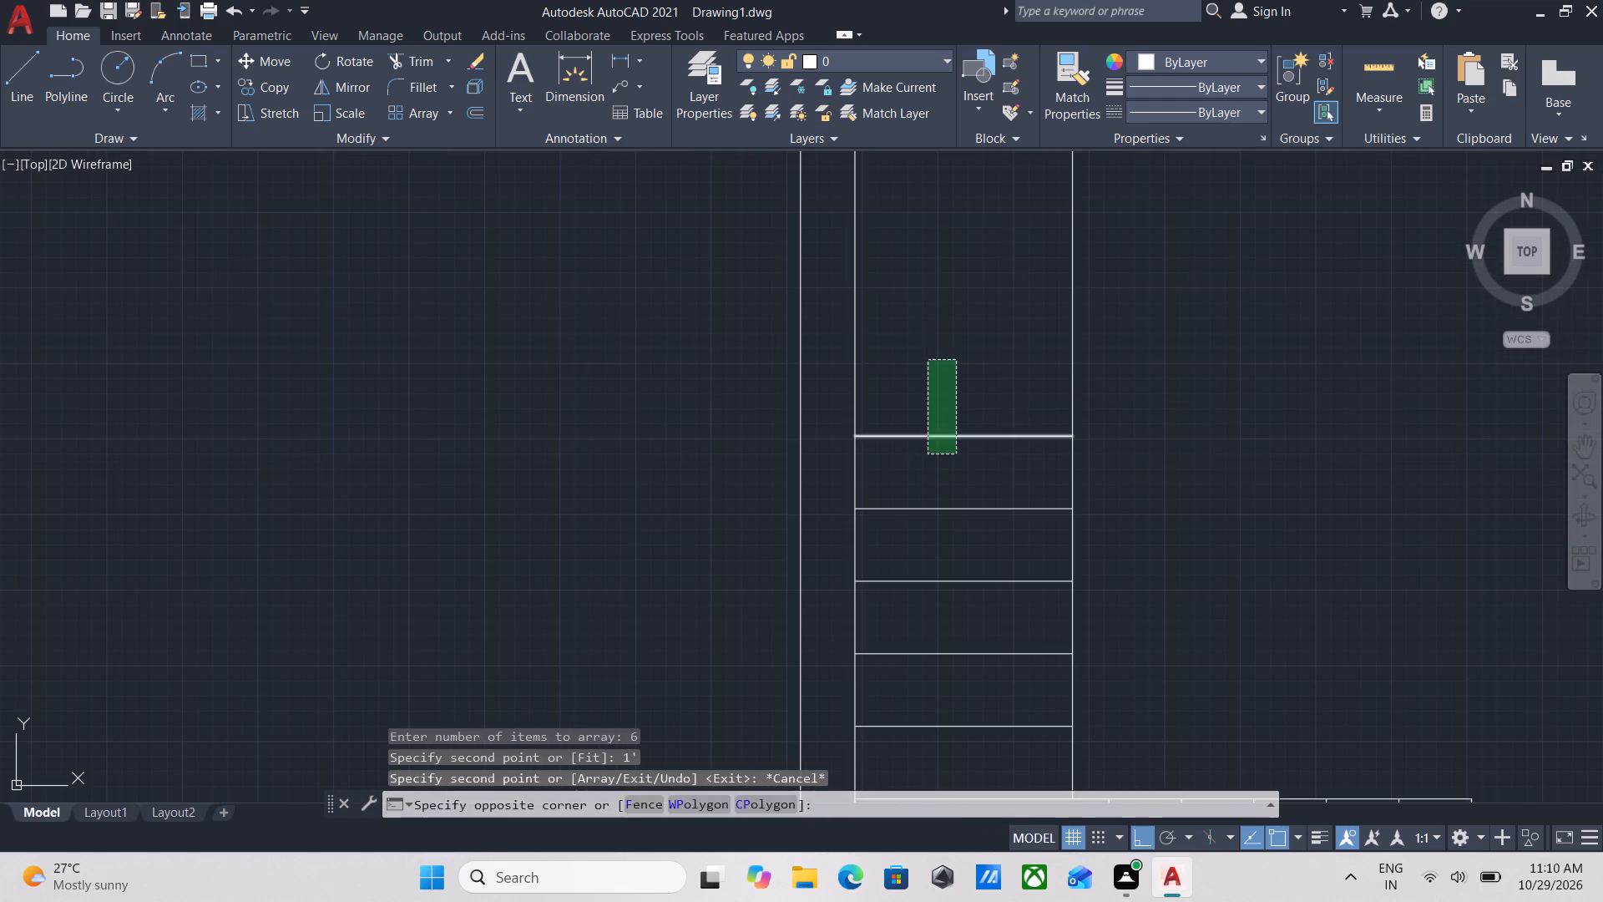
{"action": "type", "text": "co"}
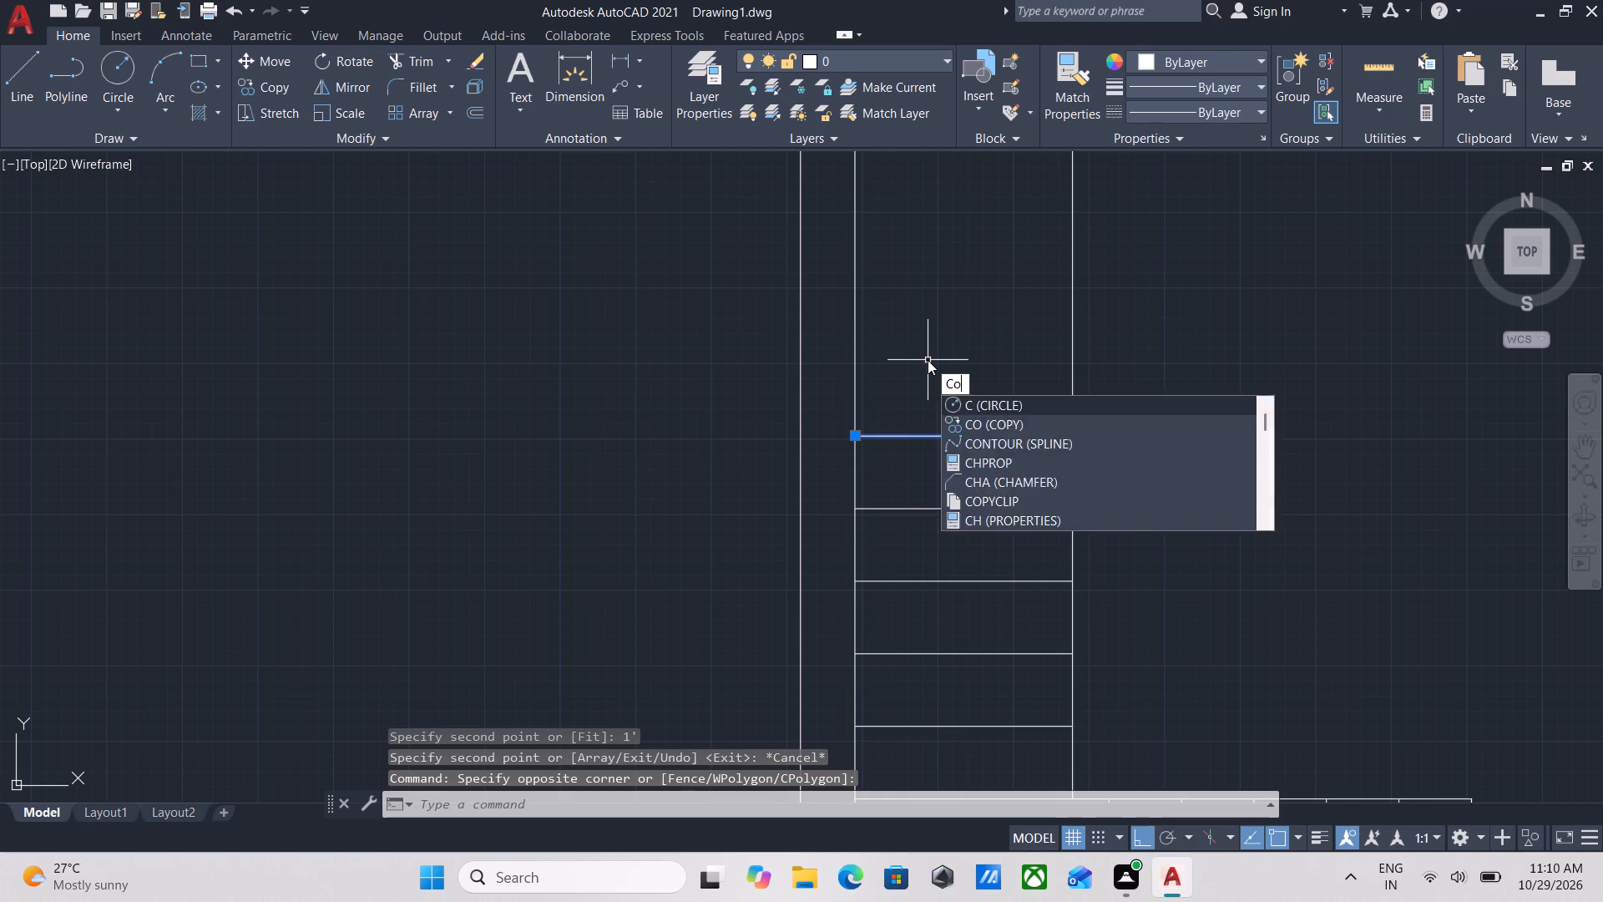
{"action": "key", "text": "Return"}
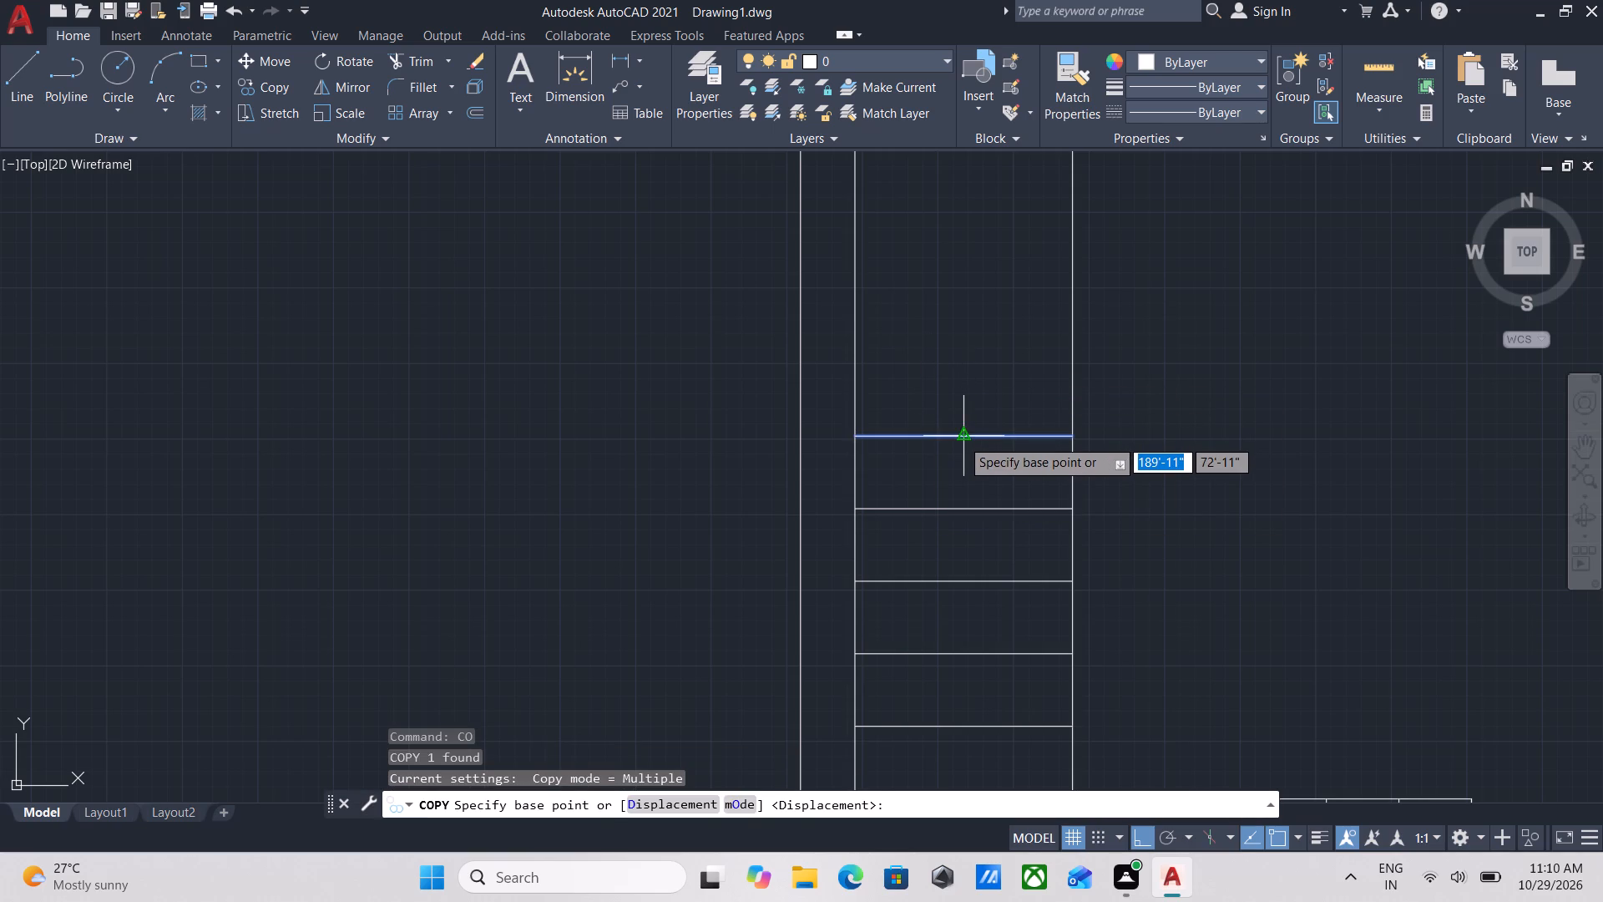
{"action": "left_click", "coordinate": [961, 438]}
{"action": "key", "text": "a"}
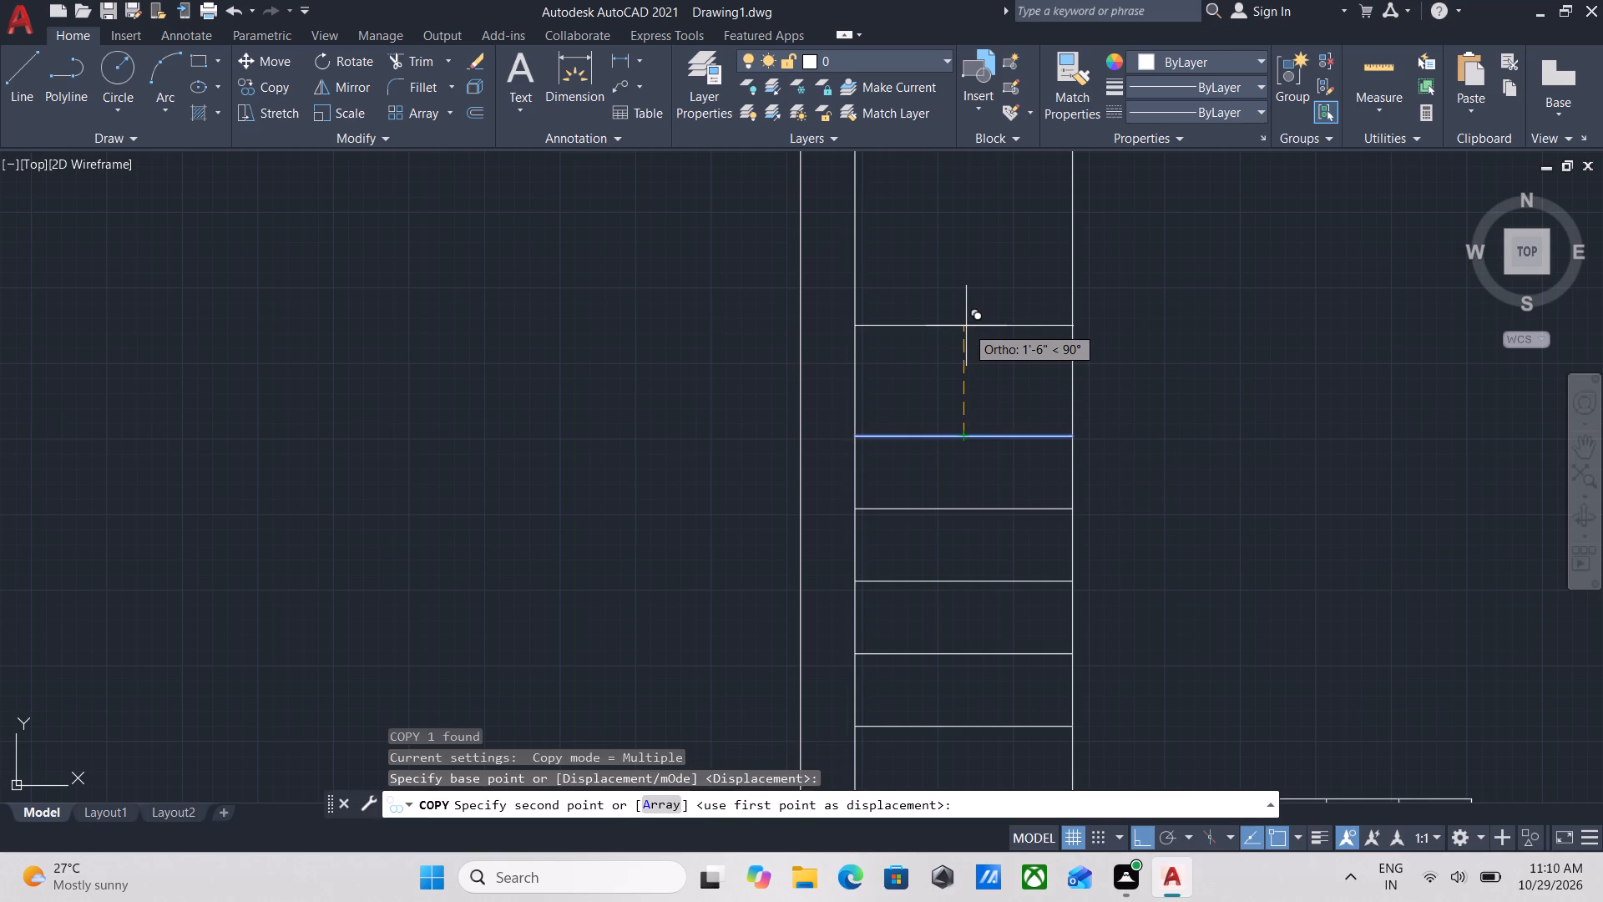
{"action": "key", "text": "Return"}
{"action": "middle_click_drag", "start_coordinate": [966, 326], "coordinate": [966, 433]}
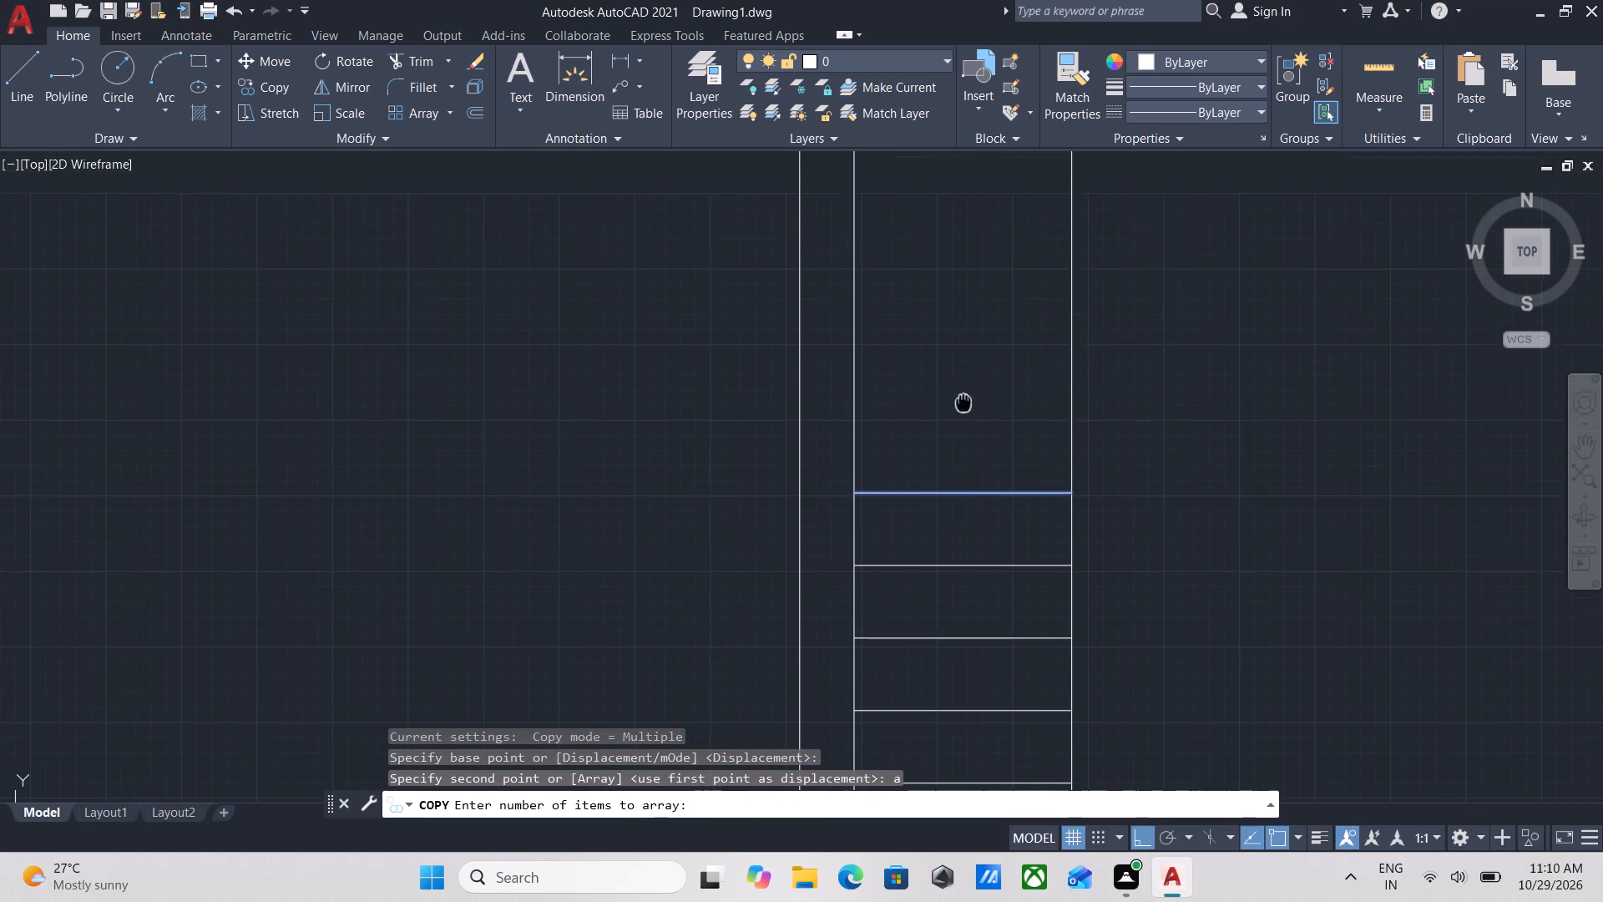
{"action": "middle_click_drag", "start_coordinate": [966, 433], "coordinate": [975, 502]}
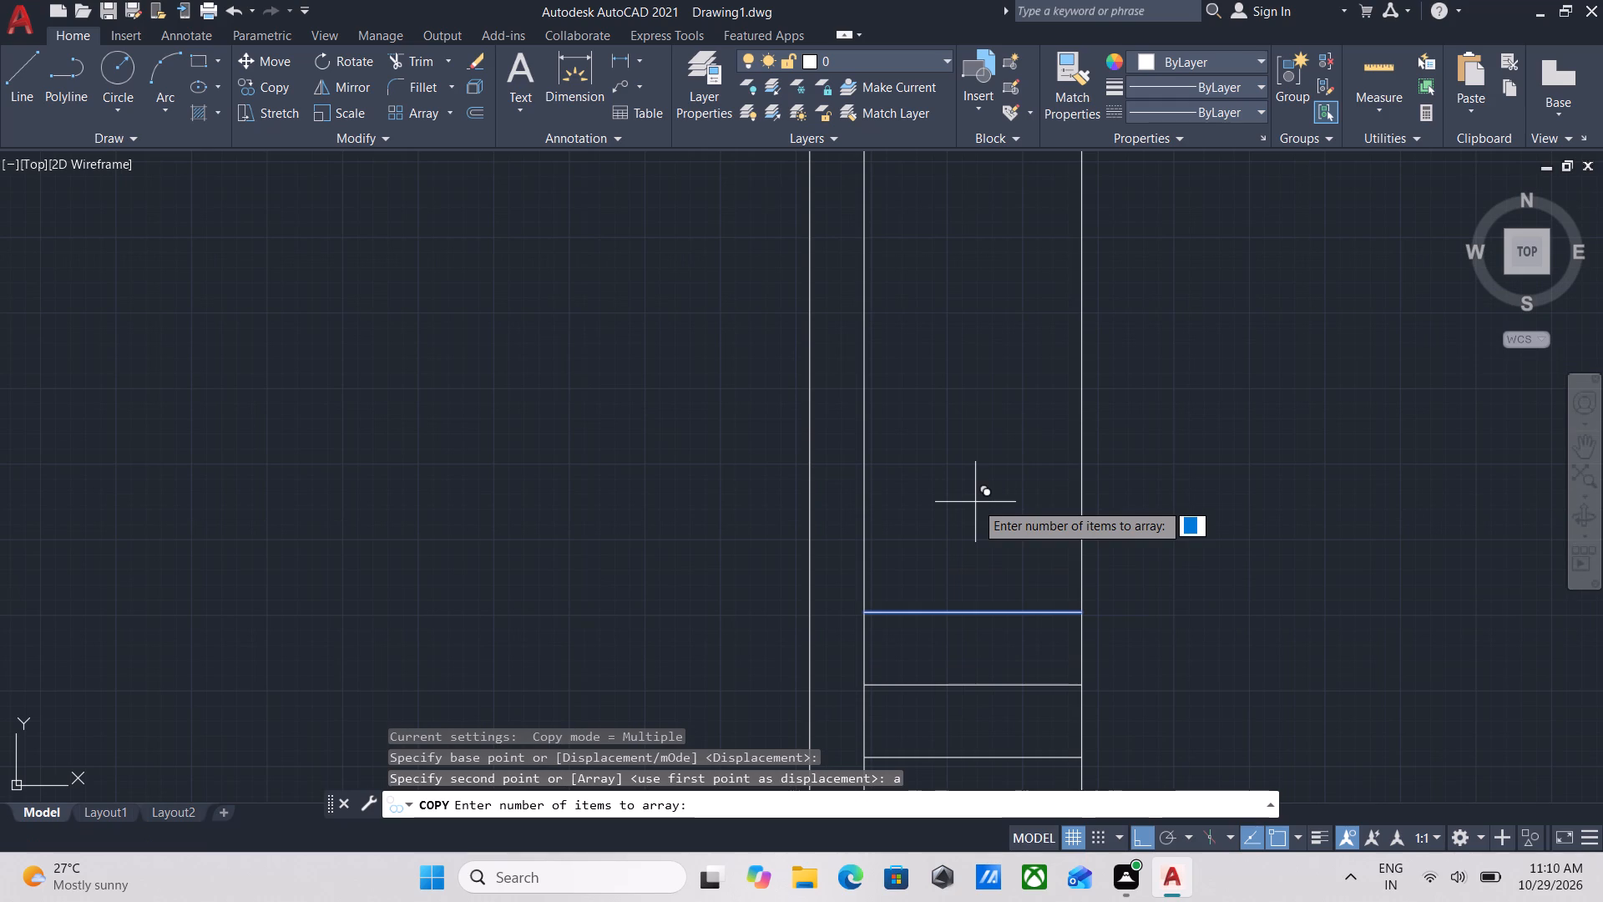
{"action": "key", "text": "5"}
{"action": "key", "text": "Return"}
{"action": "scroll", "coordinate": [977, 498], "scroll_direction": "down", "scroll_amount": 2}
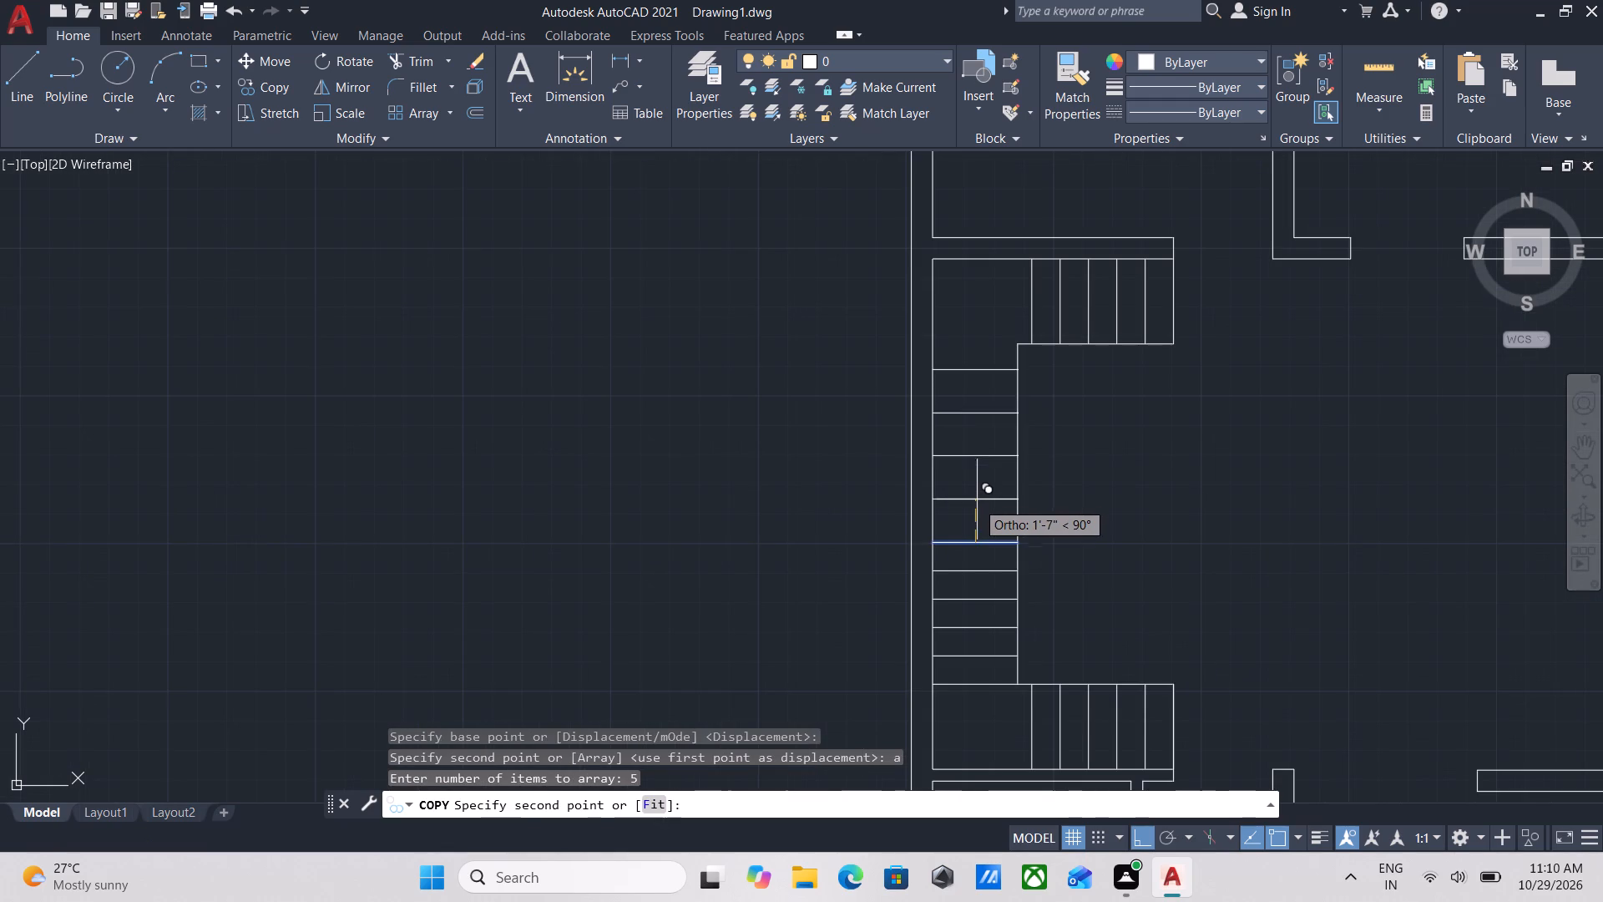
{"action": "type", "text": "1'"}
{"action": "key", "text": "Return"}
{"action": "key", "text": "Escape"}
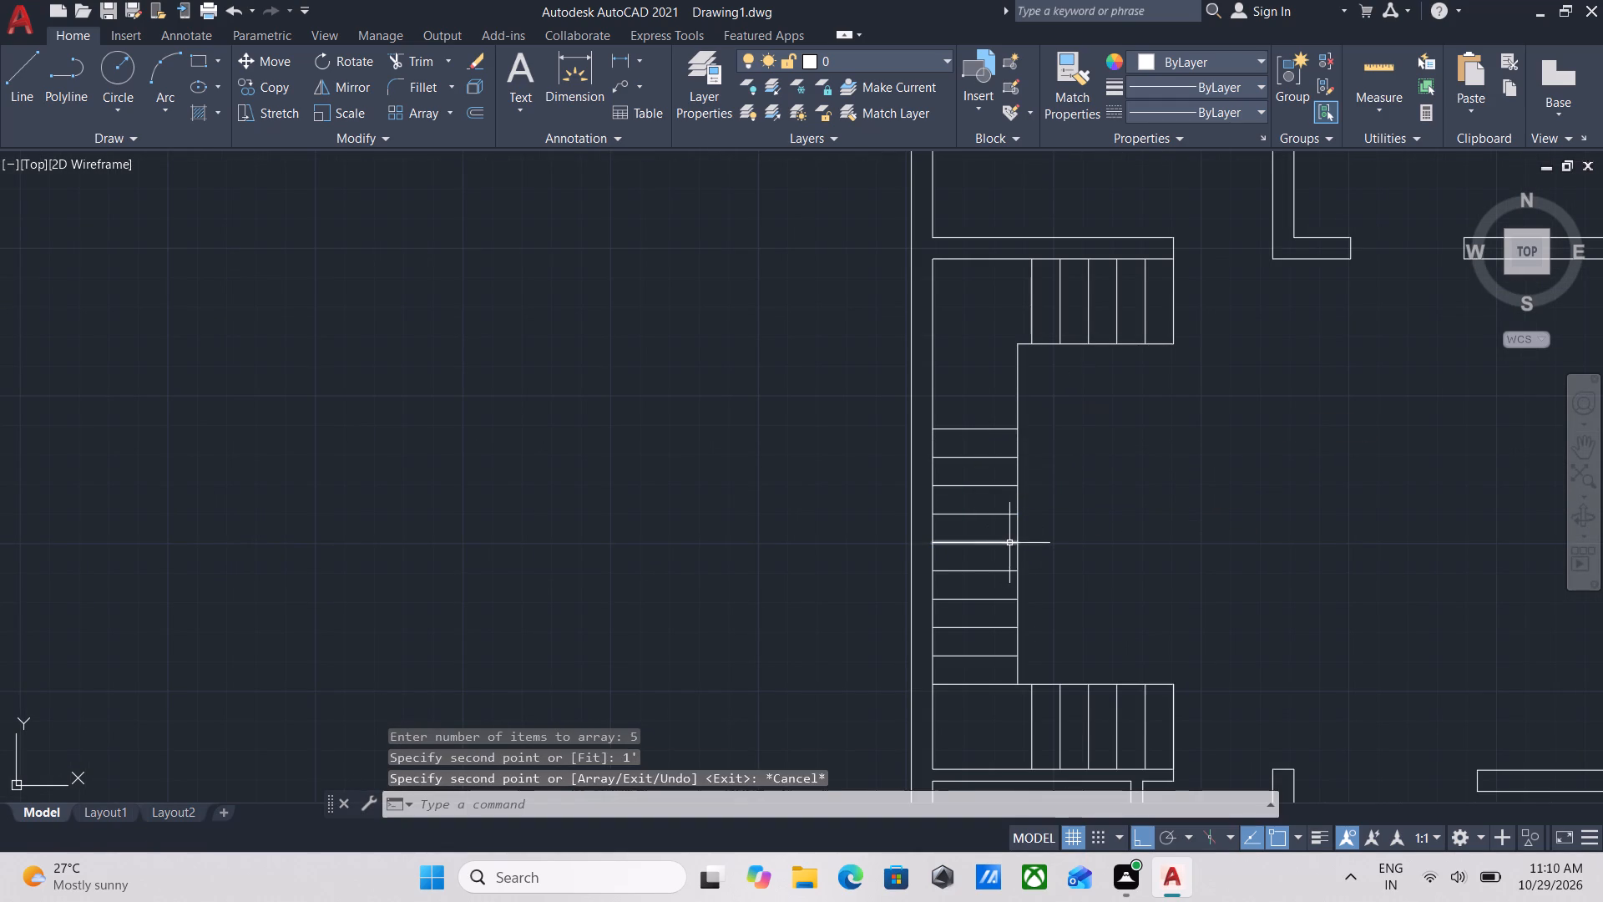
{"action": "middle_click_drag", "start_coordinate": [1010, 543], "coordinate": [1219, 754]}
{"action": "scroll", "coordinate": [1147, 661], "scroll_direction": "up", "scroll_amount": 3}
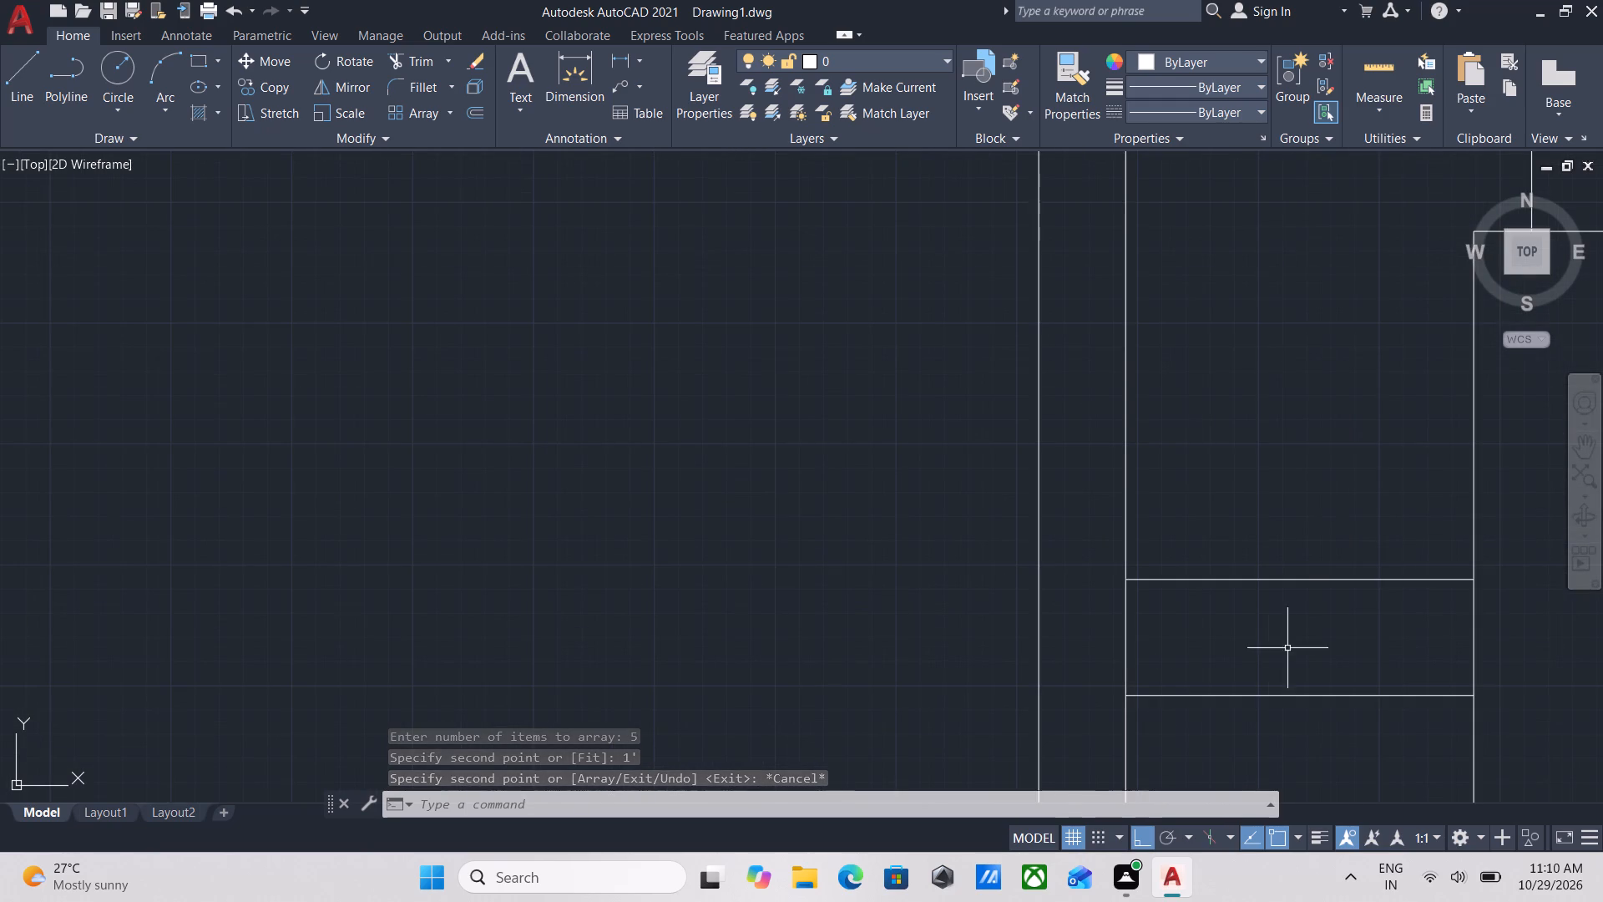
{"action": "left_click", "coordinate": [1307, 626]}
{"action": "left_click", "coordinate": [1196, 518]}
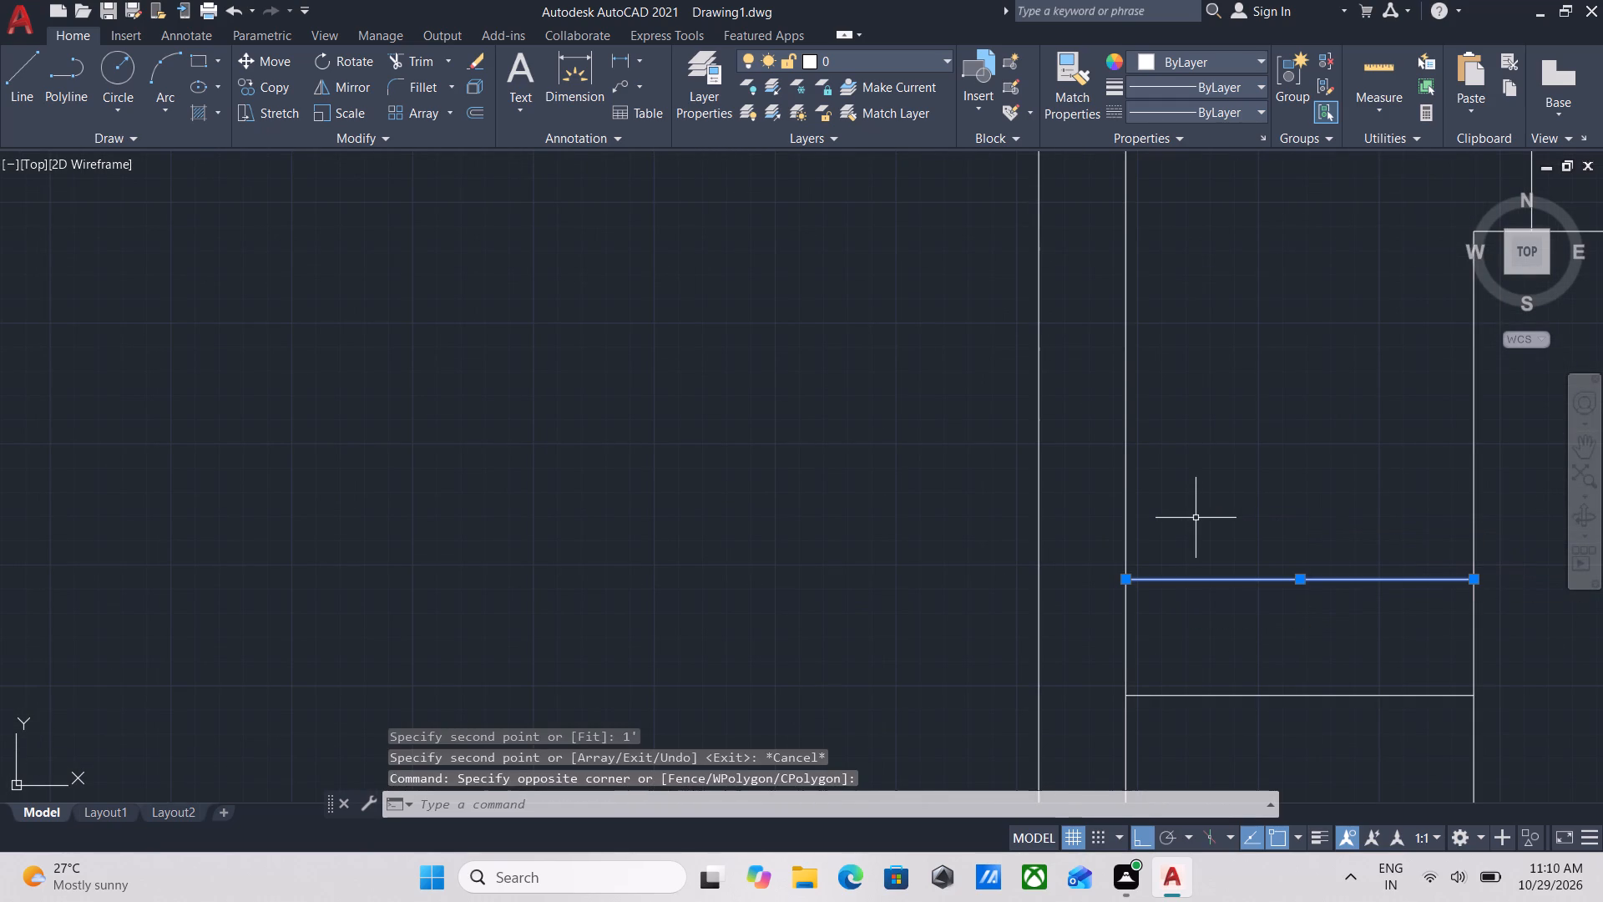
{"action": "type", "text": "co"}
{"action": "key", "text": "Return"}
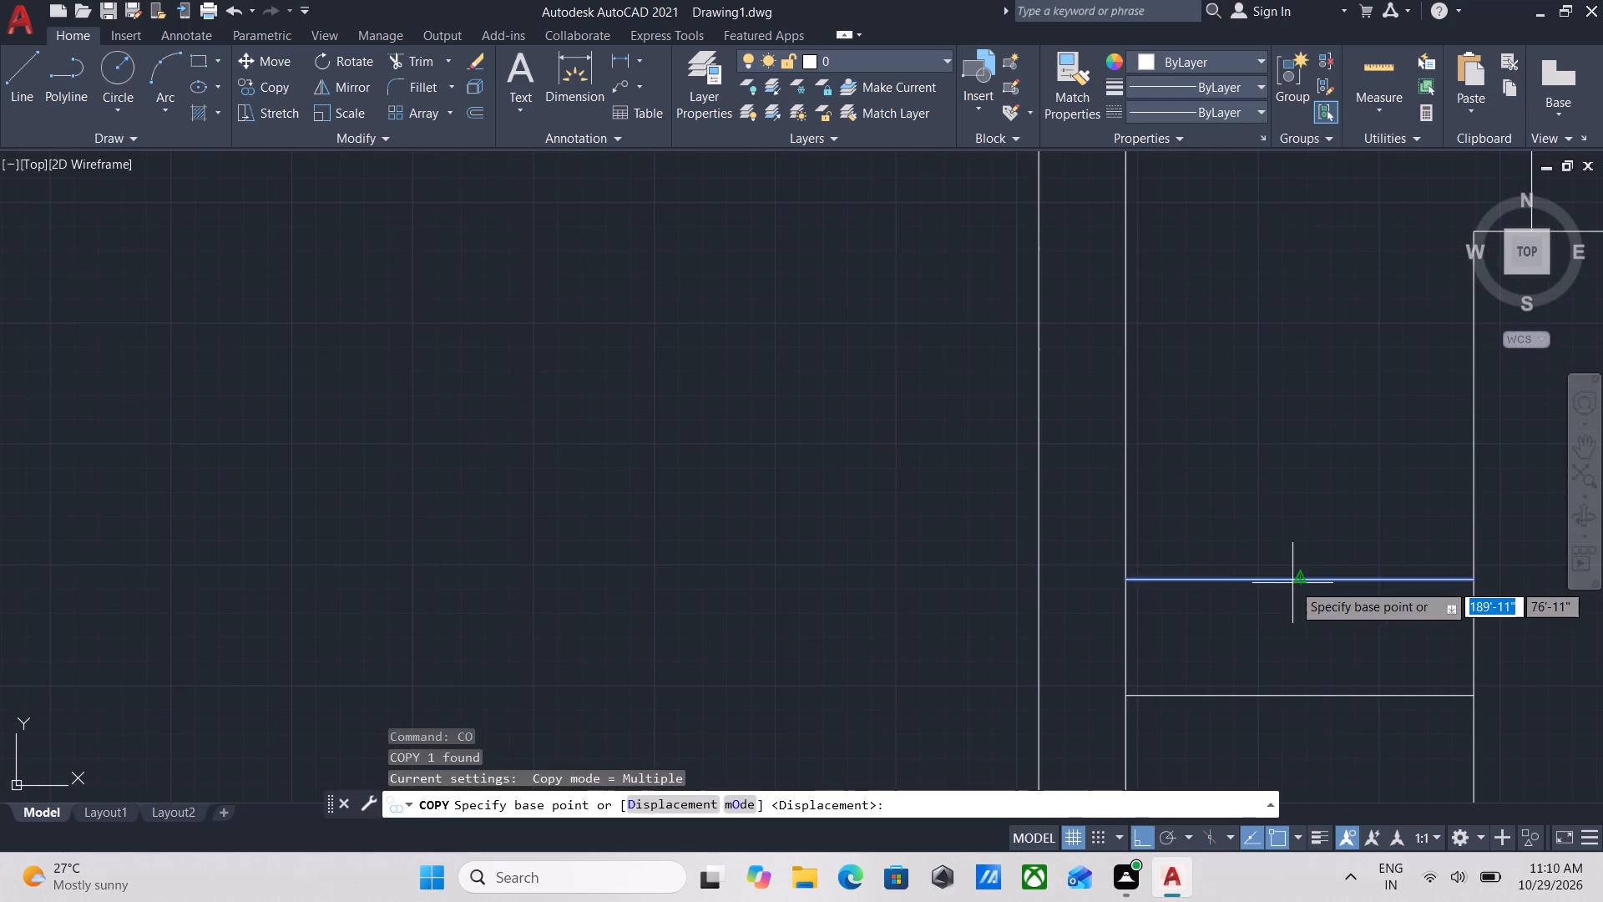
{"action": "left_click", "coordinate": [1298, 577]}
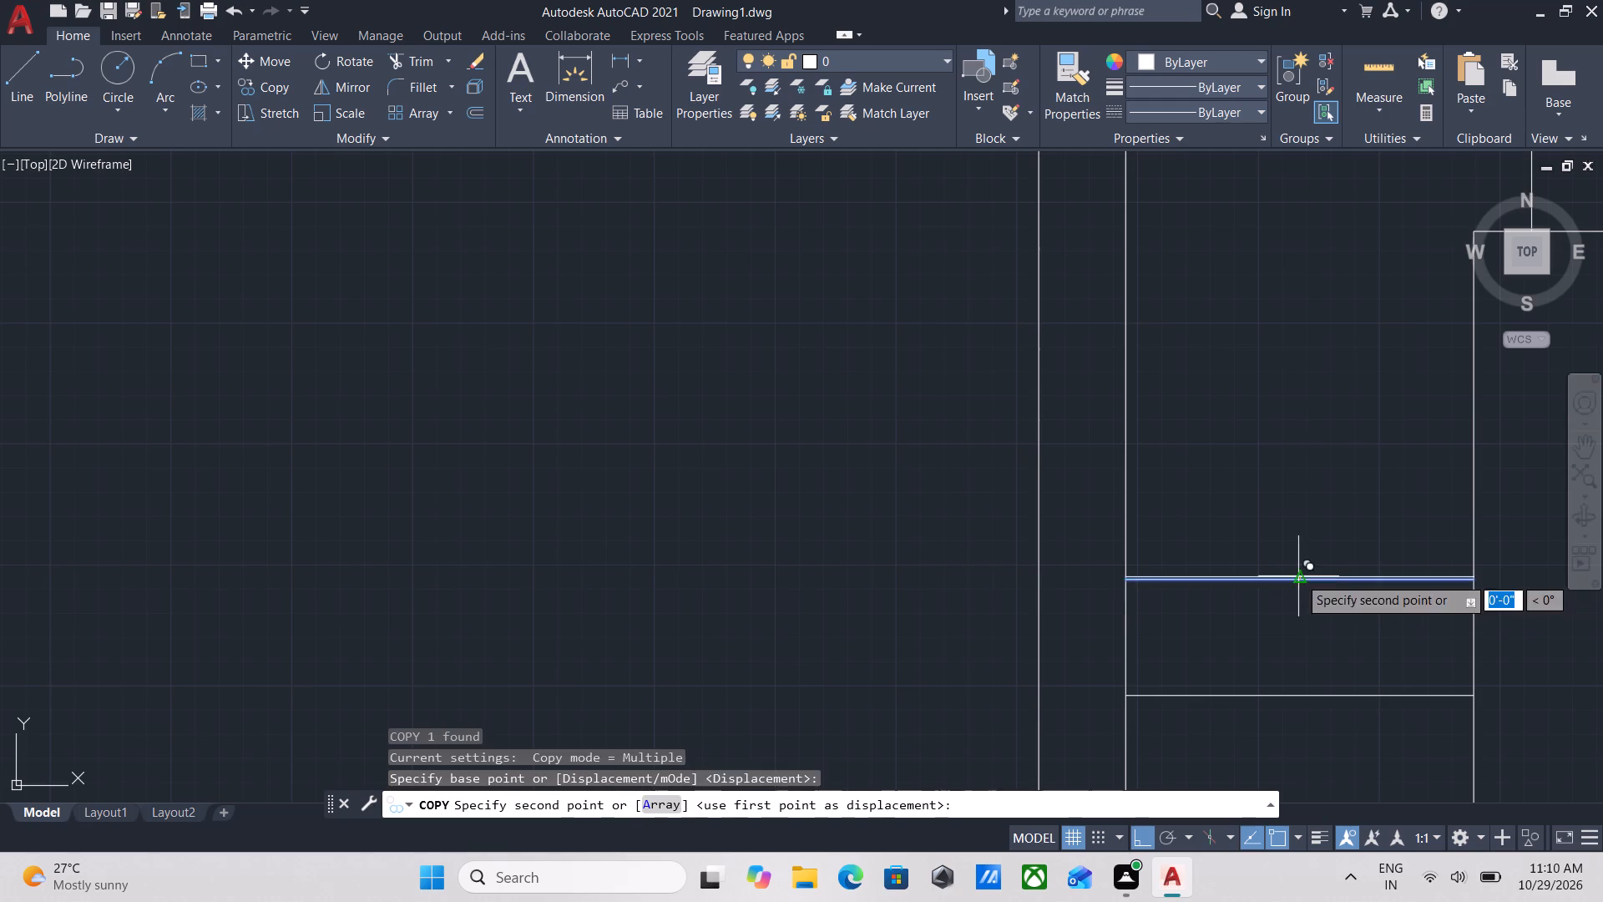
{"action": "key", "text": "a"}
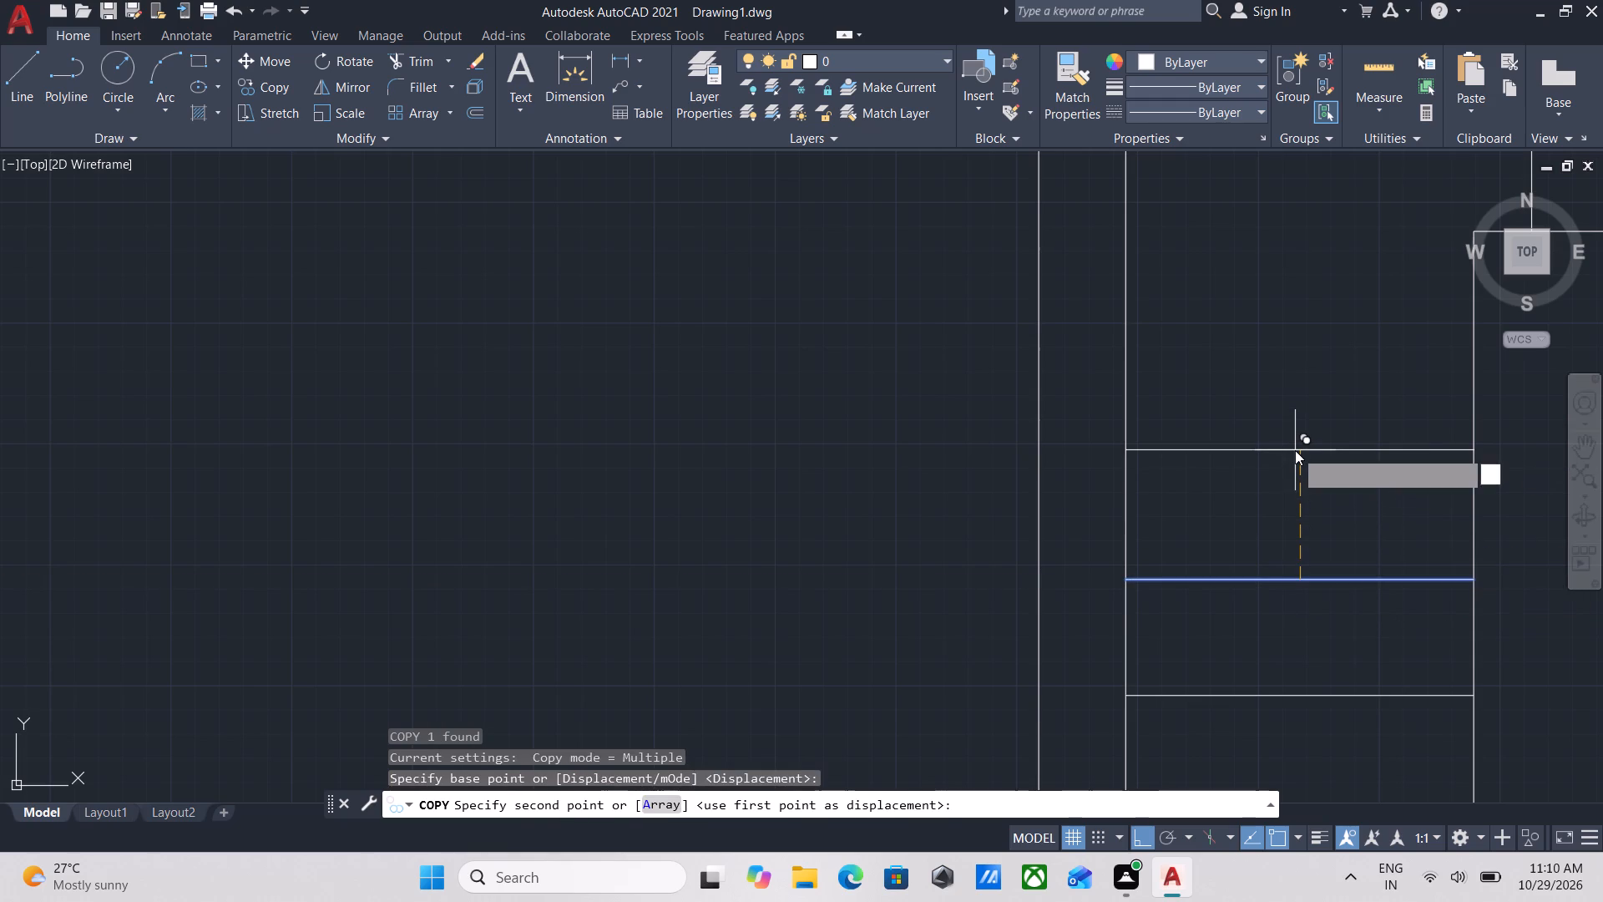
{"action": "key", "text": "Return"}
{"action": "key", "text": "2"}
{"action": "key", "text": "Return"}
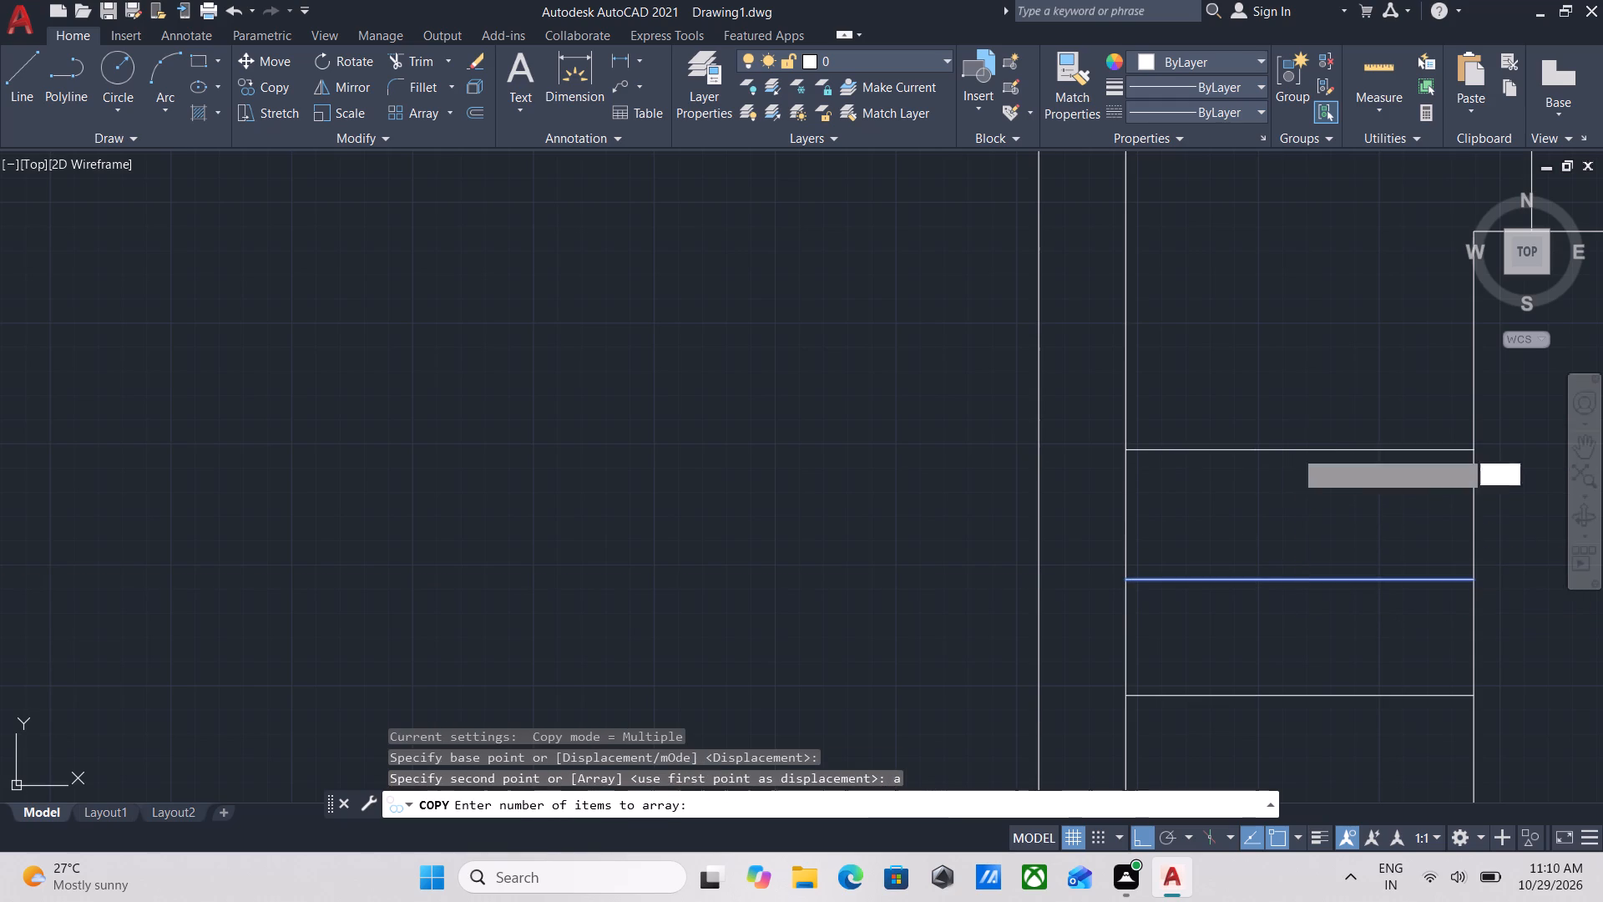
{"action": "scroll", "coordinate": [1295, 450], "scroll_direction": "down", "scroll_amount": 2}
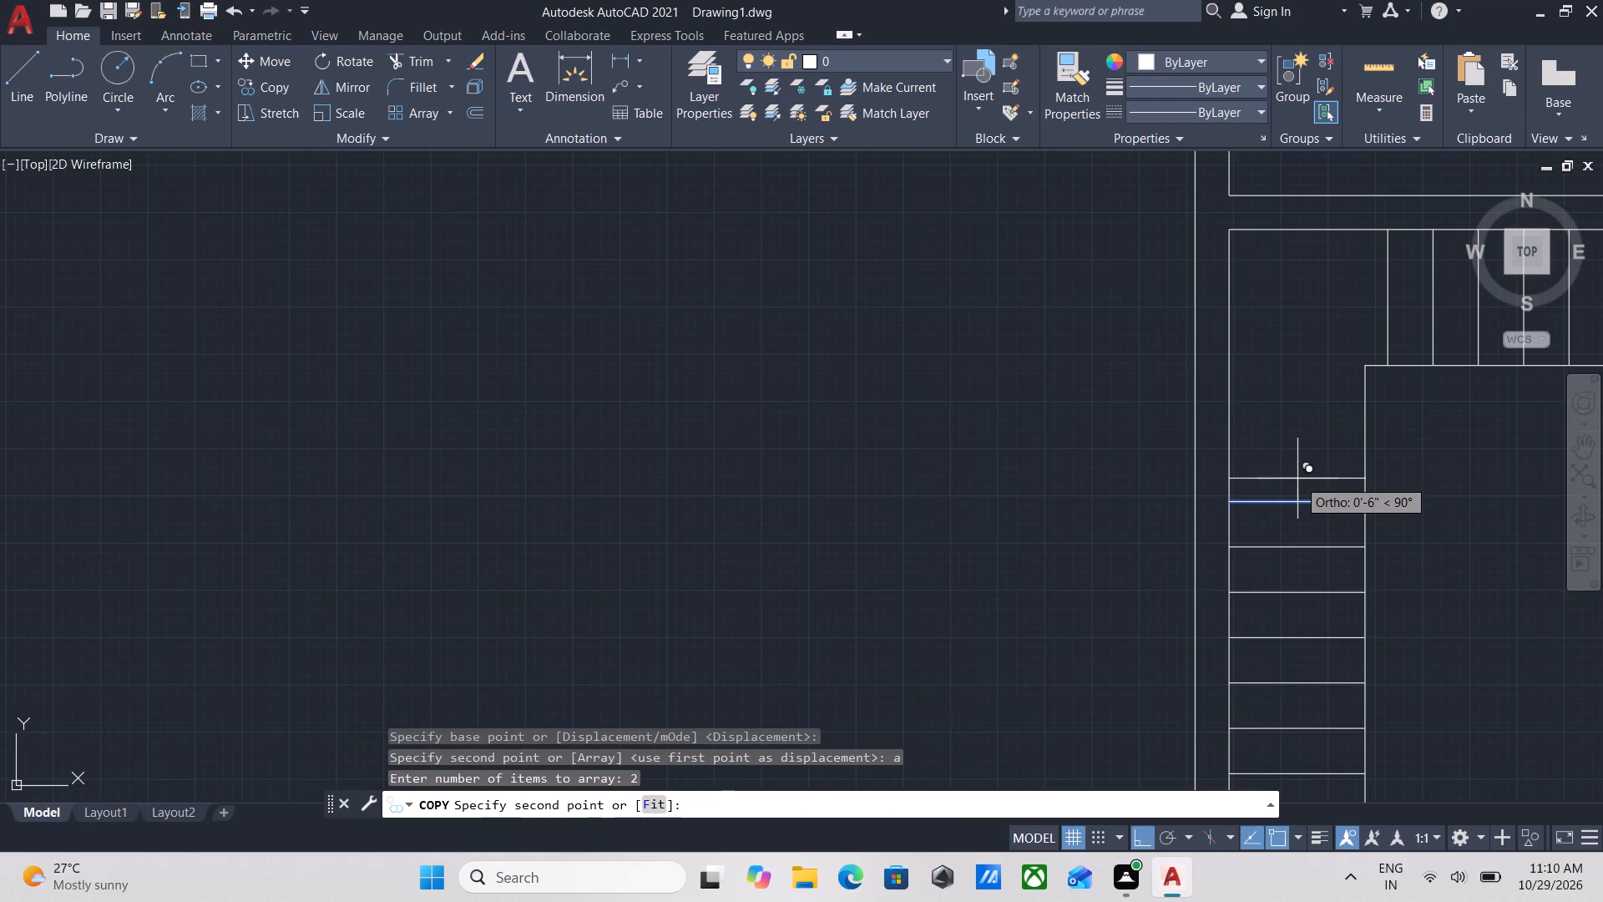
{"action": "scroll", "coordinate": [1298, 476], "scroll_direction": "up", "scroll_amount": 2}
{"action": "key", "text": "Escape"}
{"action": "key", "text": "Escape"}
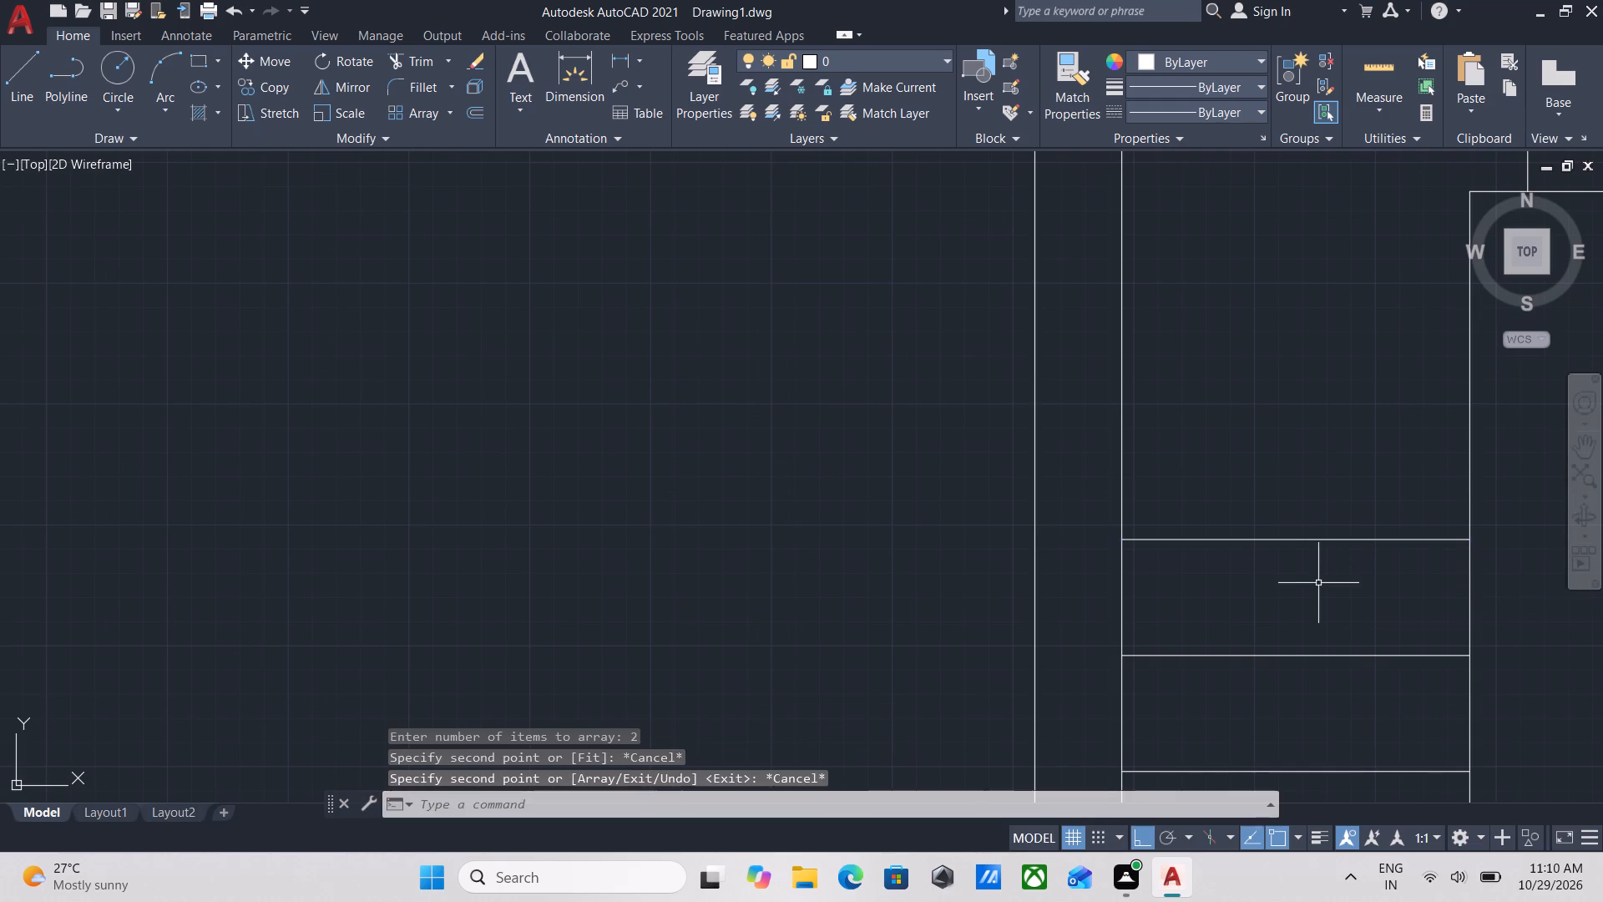
Copy the western flight's northernmost tread line northward as a 3-item array spaced 1' apart.
{"action": "left_click_drag", "start_coordinate": [1319, 585], "coordinate": [1299, 566]}
{"action": "left_click", "coordinate": [1257, 488]}
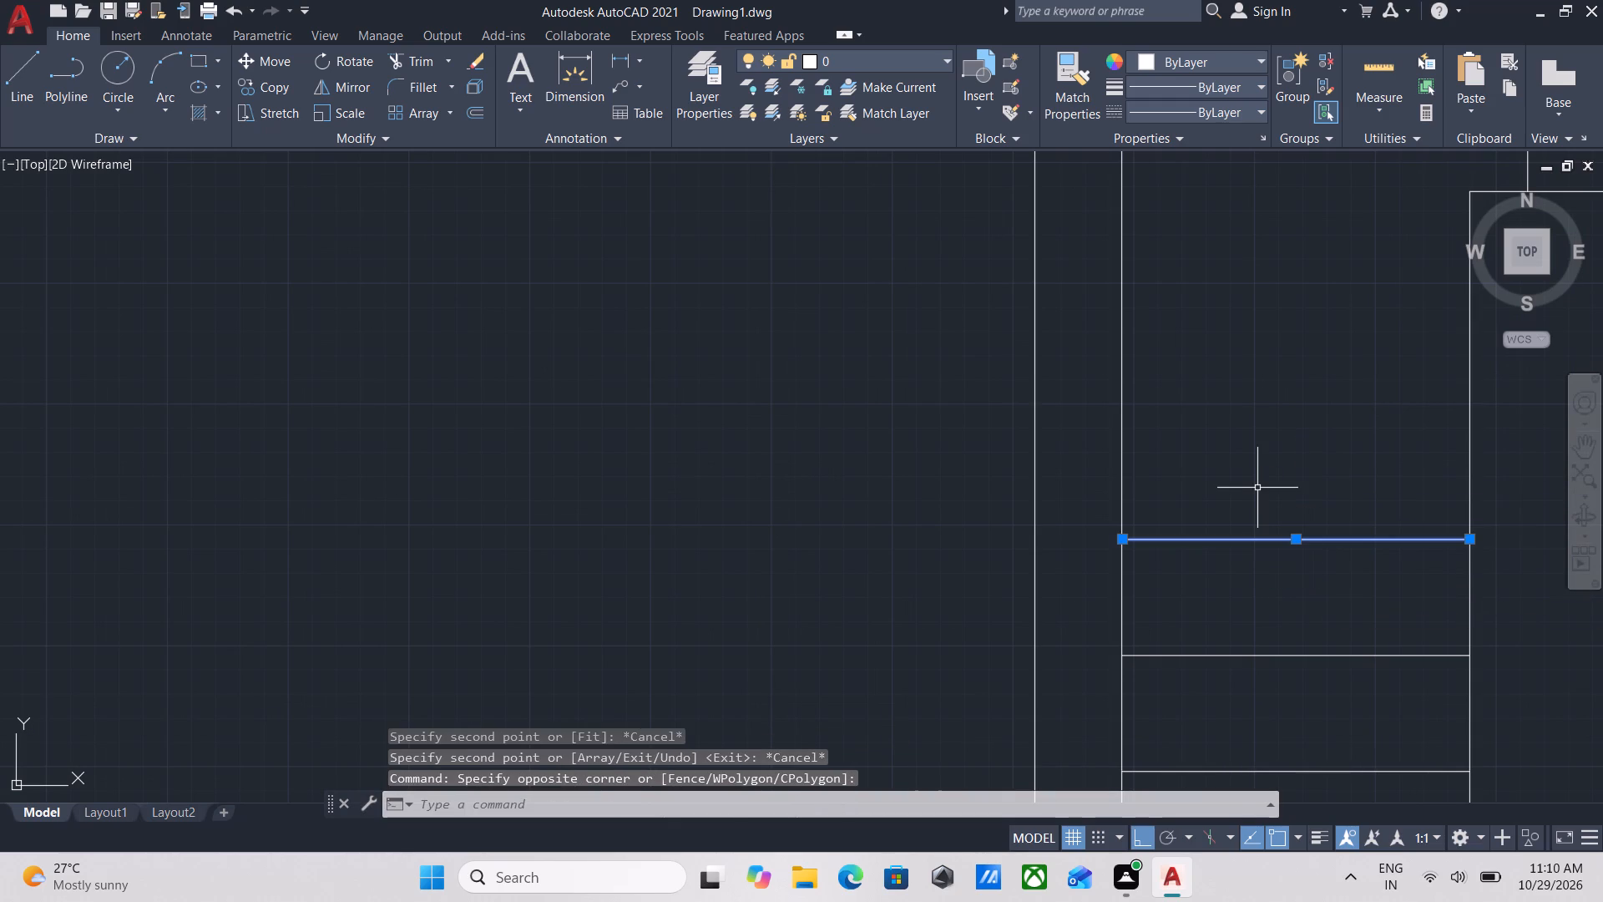
{"action": "type", "text": "co"}
{"action": "key", "text": "Return"}
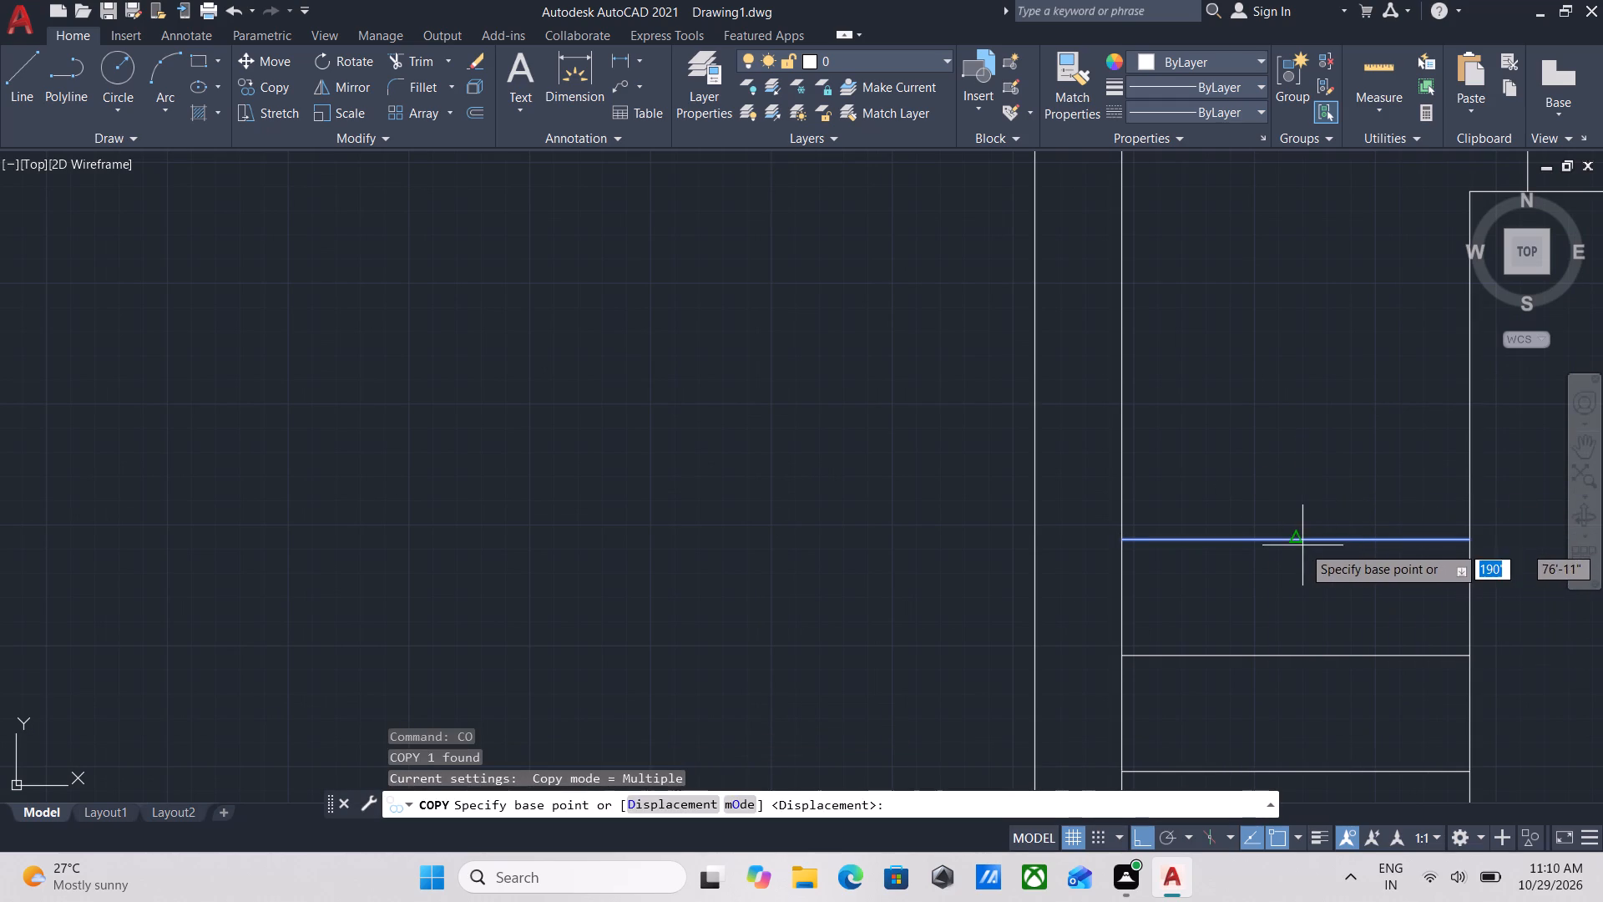
{"action": "left_click", "coordinate": [1299, 540]}
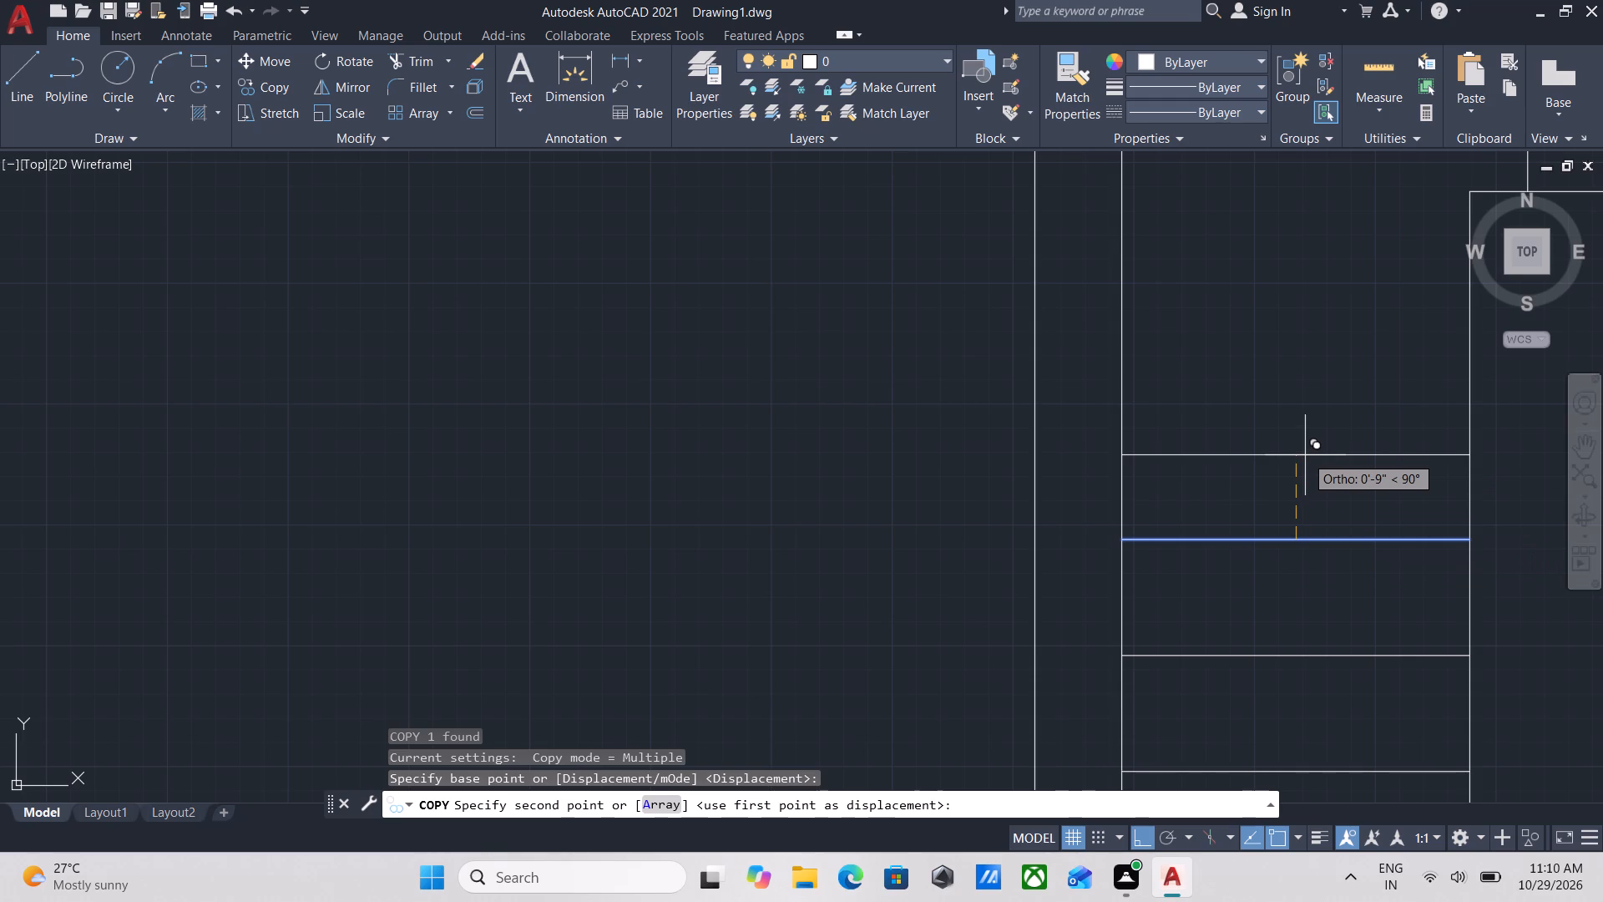
{"action": "key", "text": "a"}
{"action": "key", "text": "Return"}
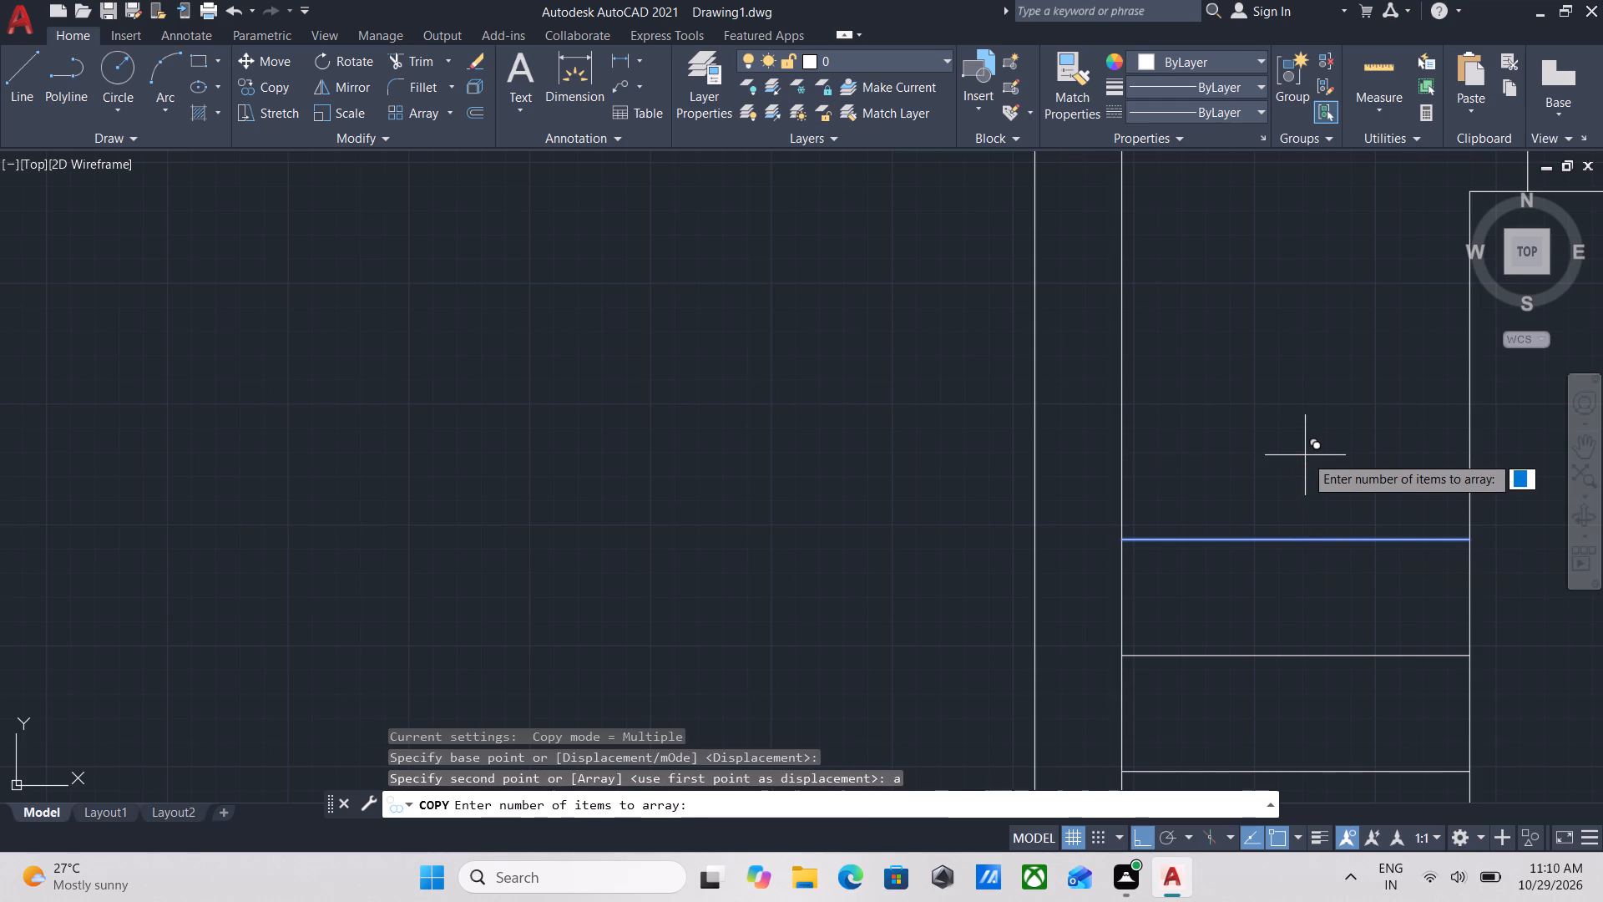
{"action": "key", "text": "3"}
{"action": "key", "text": "Return"}
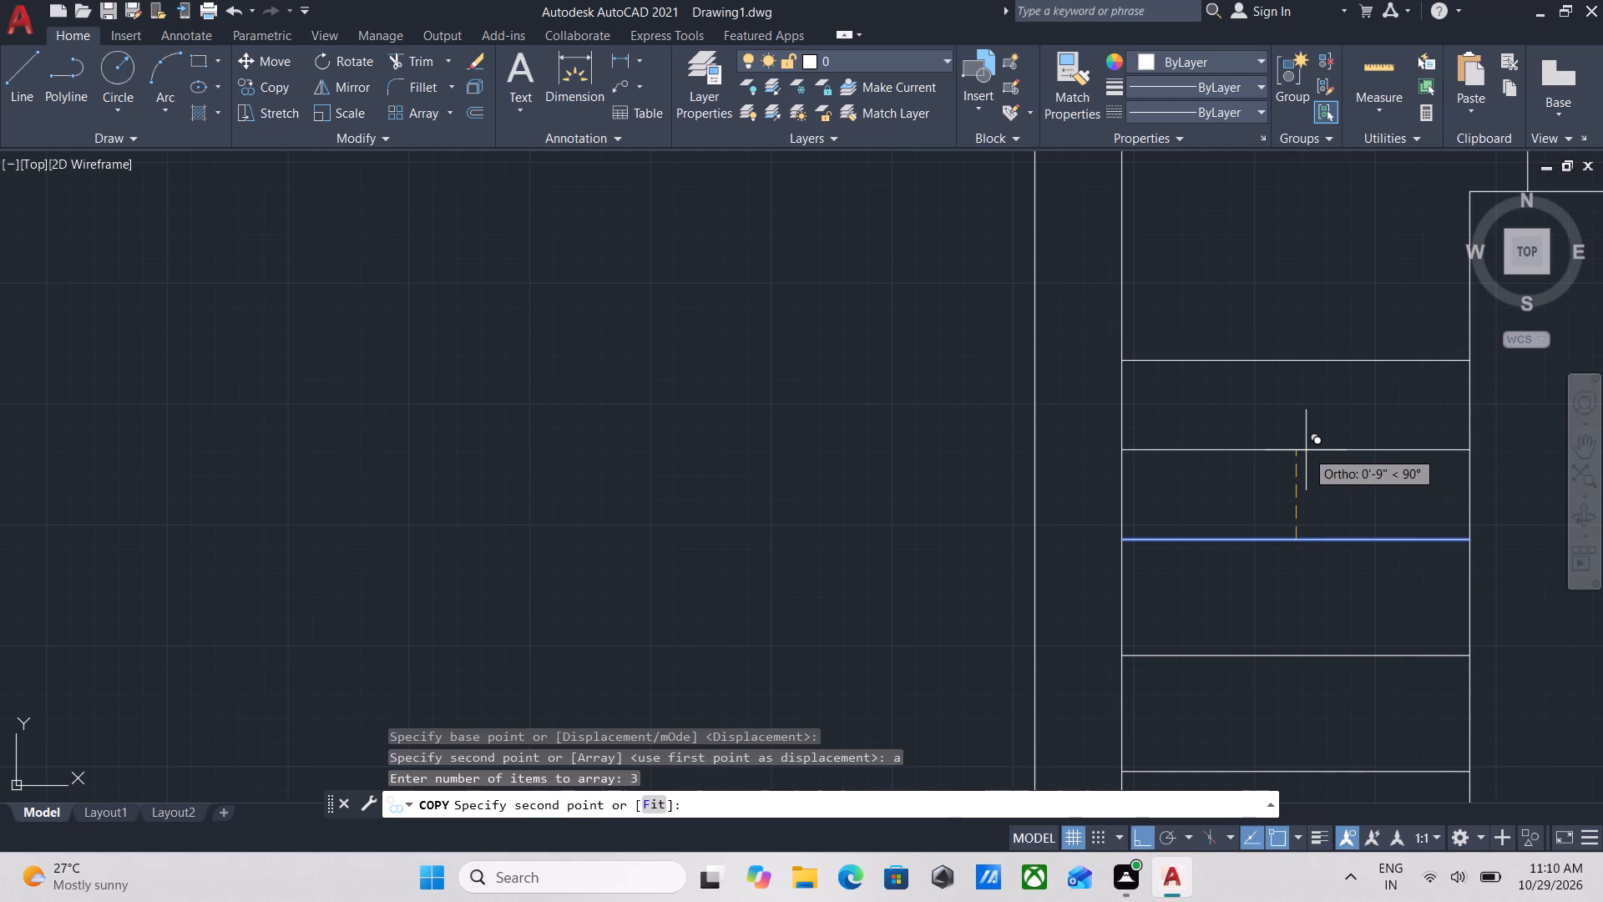
{"action": "scroll", "coordinate": [1306, 450], "scroll_direction": "down", "scroll_amount": 1}
{"action": "middle_click_drag", "start_coordinate": [1306, 450], "coordinate": [1300, 465]}
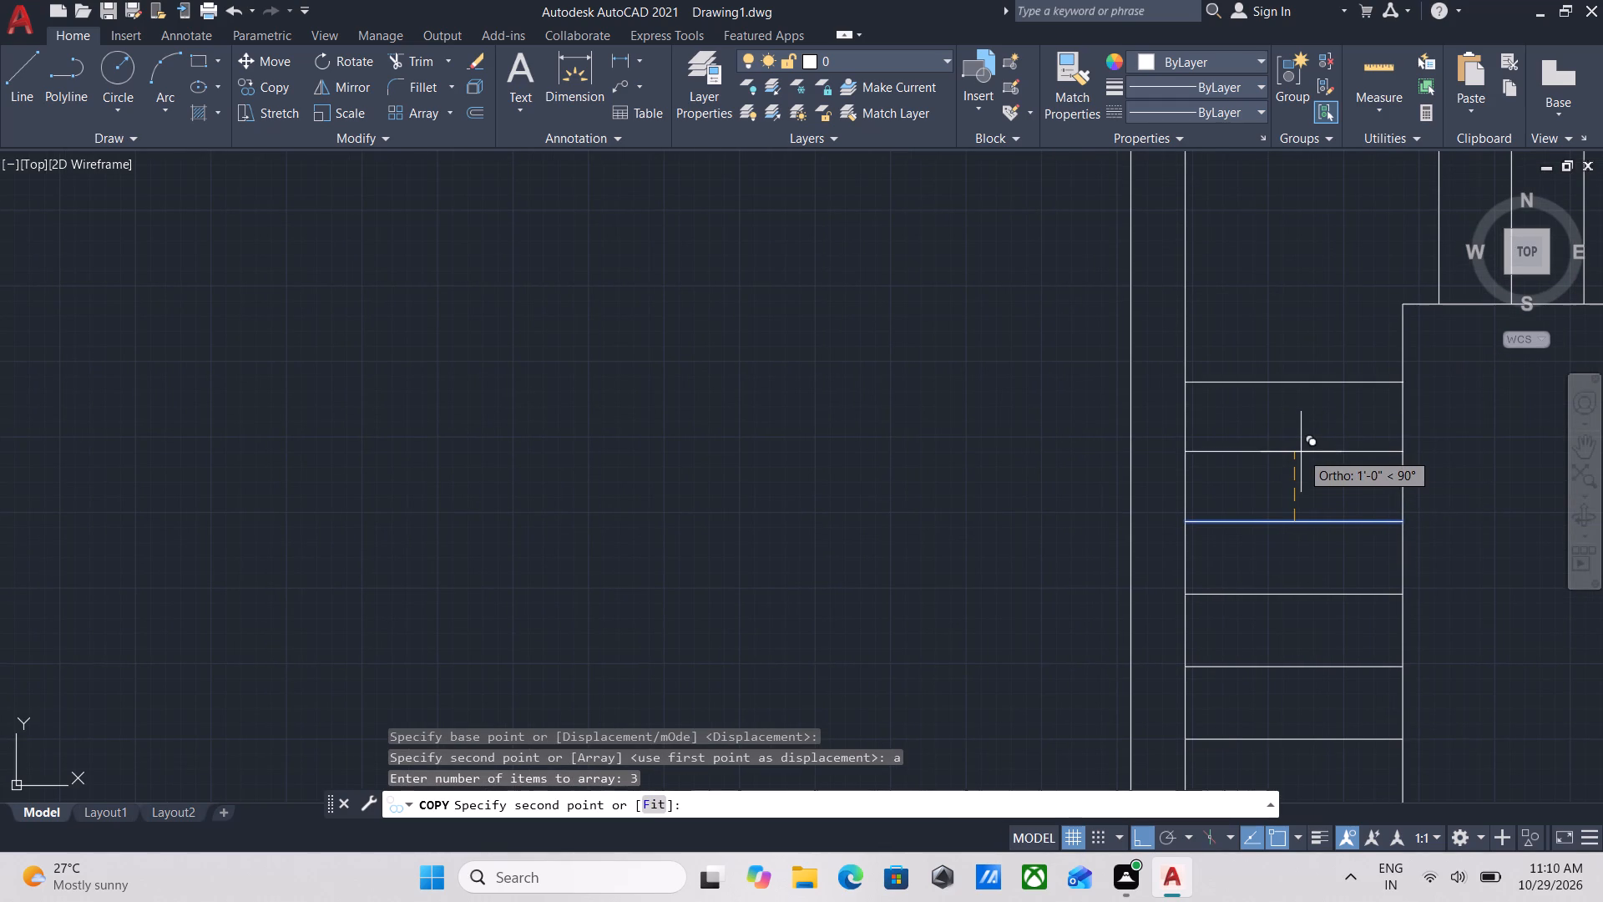
{"action": "type", "text": "1'"}
{"action": "key", "text": "Return"}
{"action": "key", "text": "Escape"}
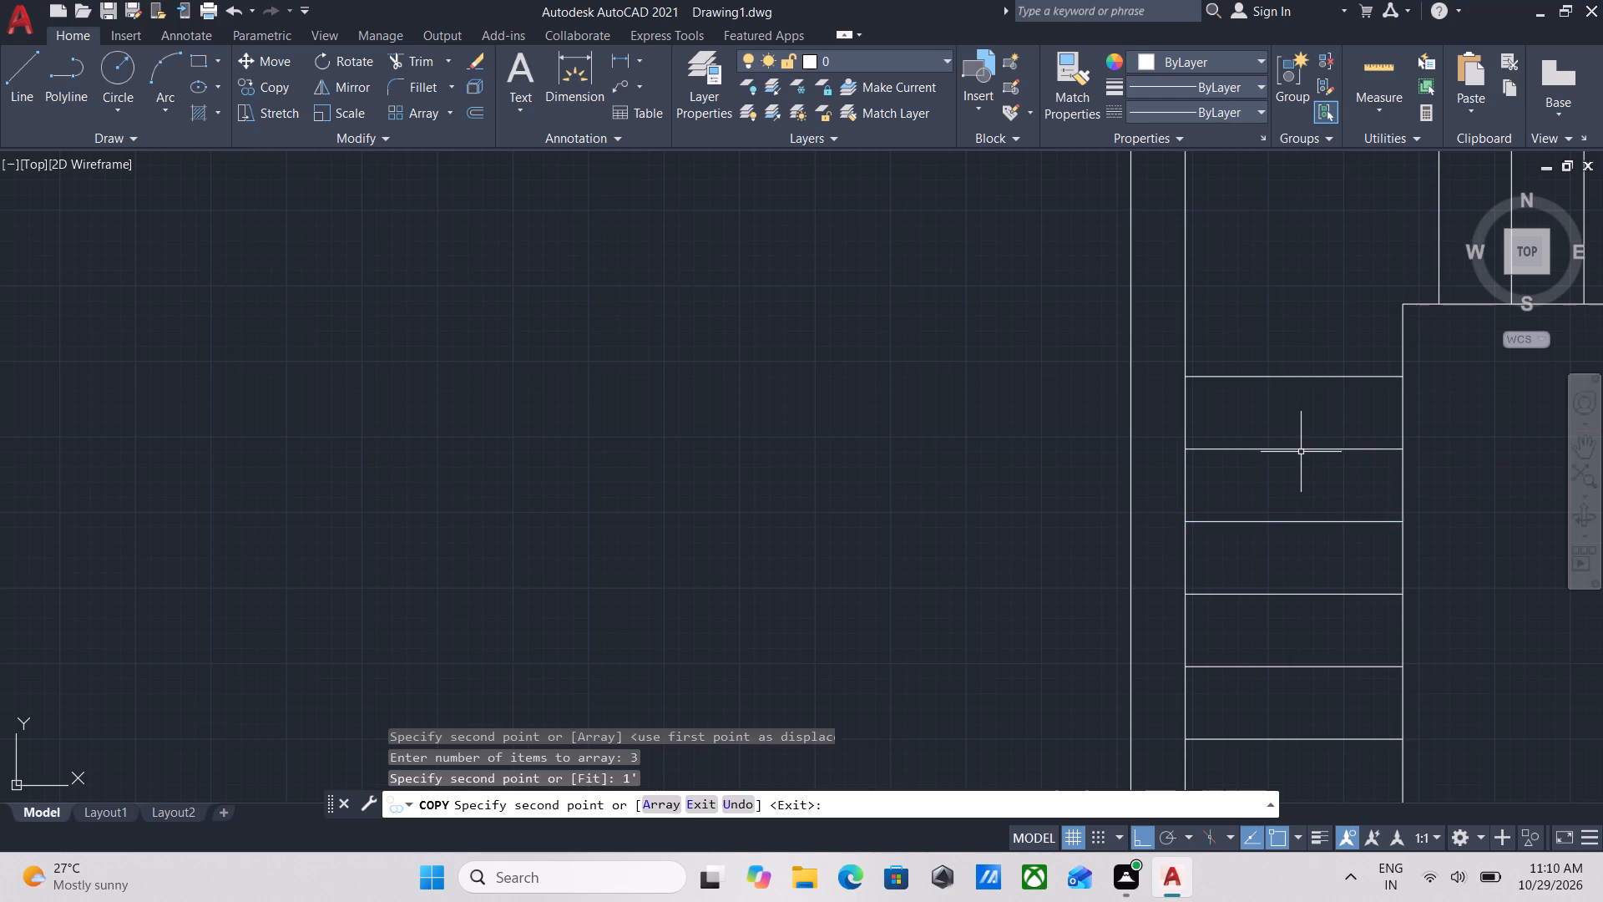
Examine the U-shaped staircase and the surrounding room layout across the whole floor plan.
{"action": "scroll", "coordinate": [1370, 471], "scroll_direction": "down", "scroll_amount": 3}
{"action": "middle_click_drag", "start_coordinate": [1372, 475], "coordinate": [1205, 367]}
{"action": "scroll", "coordinate": [1304, 600], "scroll_direction": "up", "scroll_amount": 1}
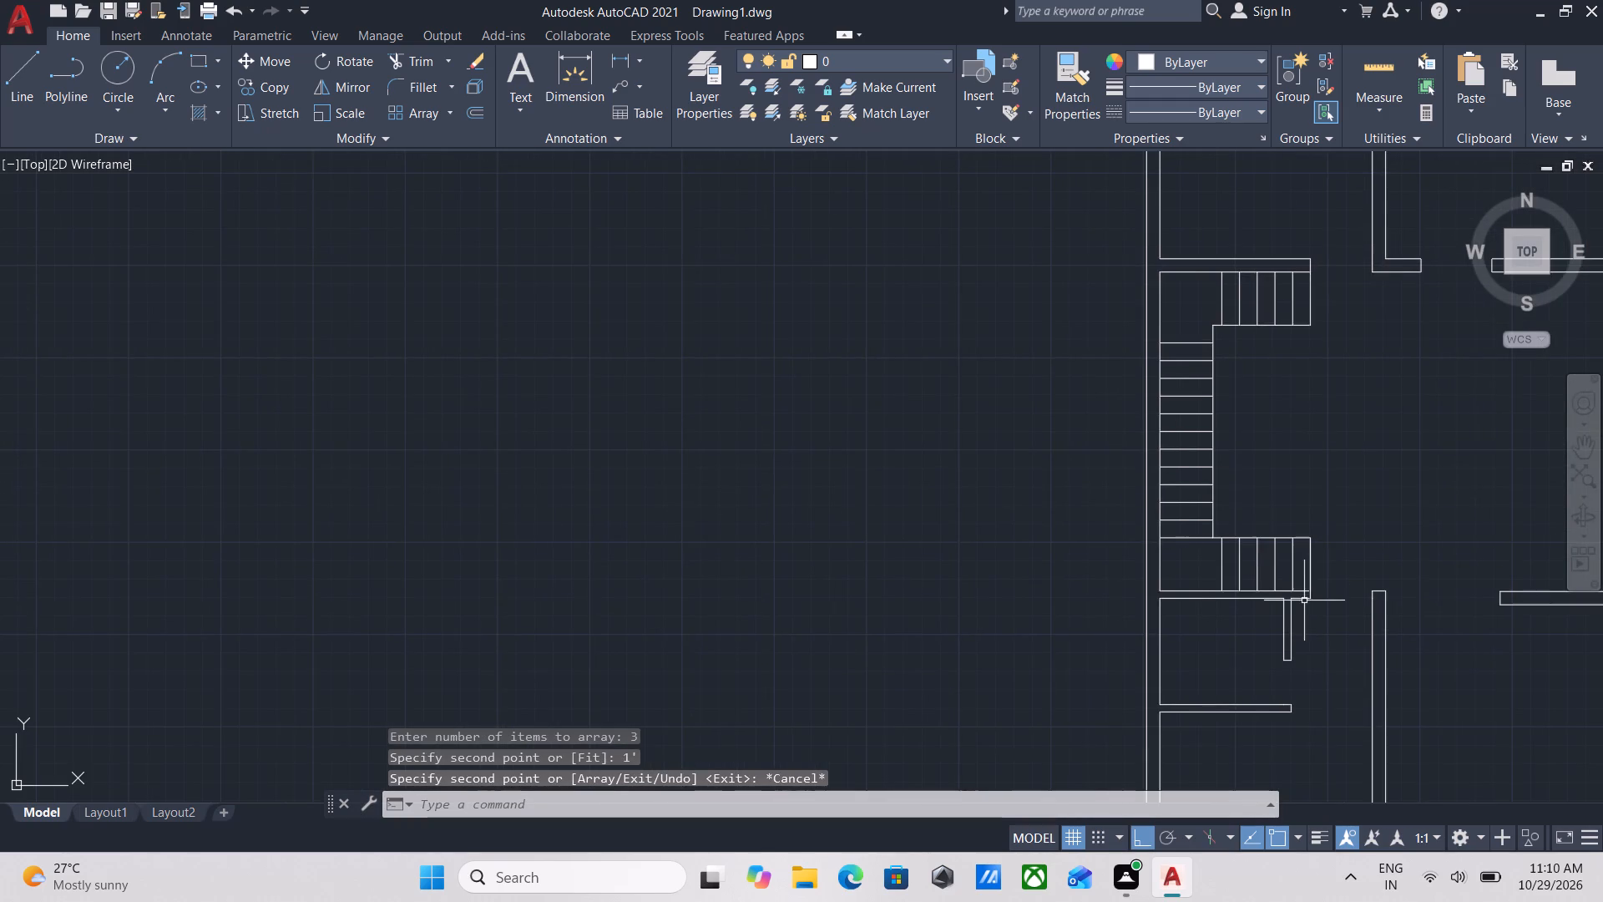
{"action": "scroll", "coordinate": [1107, 579], "scroll_direction": "down", "scroll_amount": 1}
{"action": "middle_click_drag", "start_coordinate": [1107, 579], "coordinate": [1090, 638]}
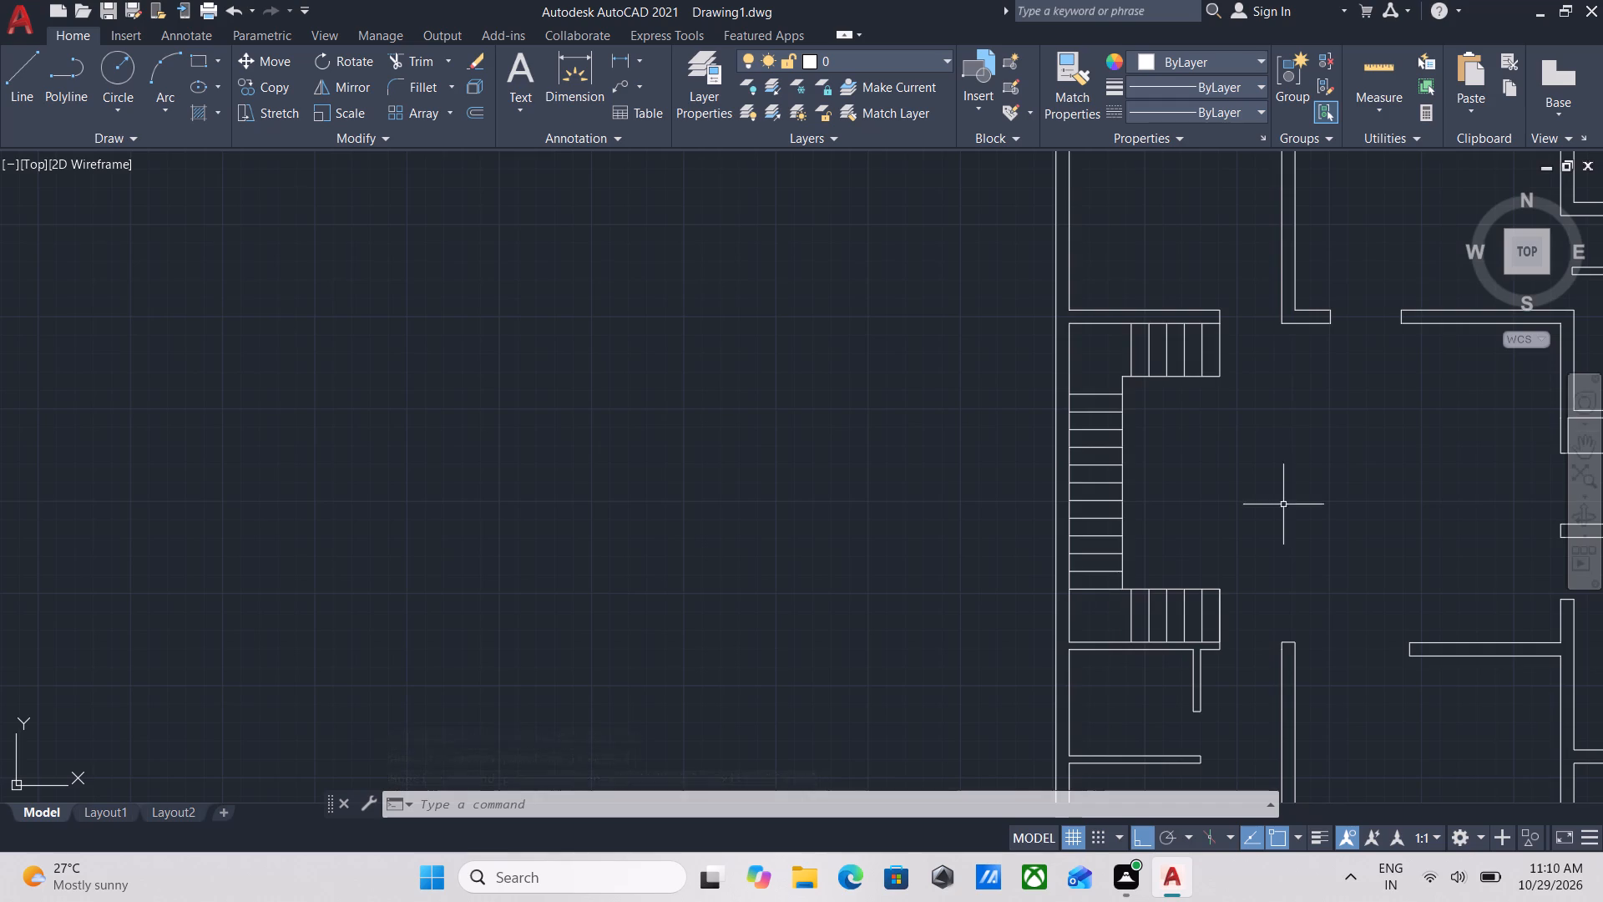
{"action": "scroll", "coordinate": [1358, 445], "scroll_direction": "down", "scroll_amount": 2}
{"action": "middle_click_drag", "start_coordinate": [1355, 451], "coordinate": [1267, 428]}
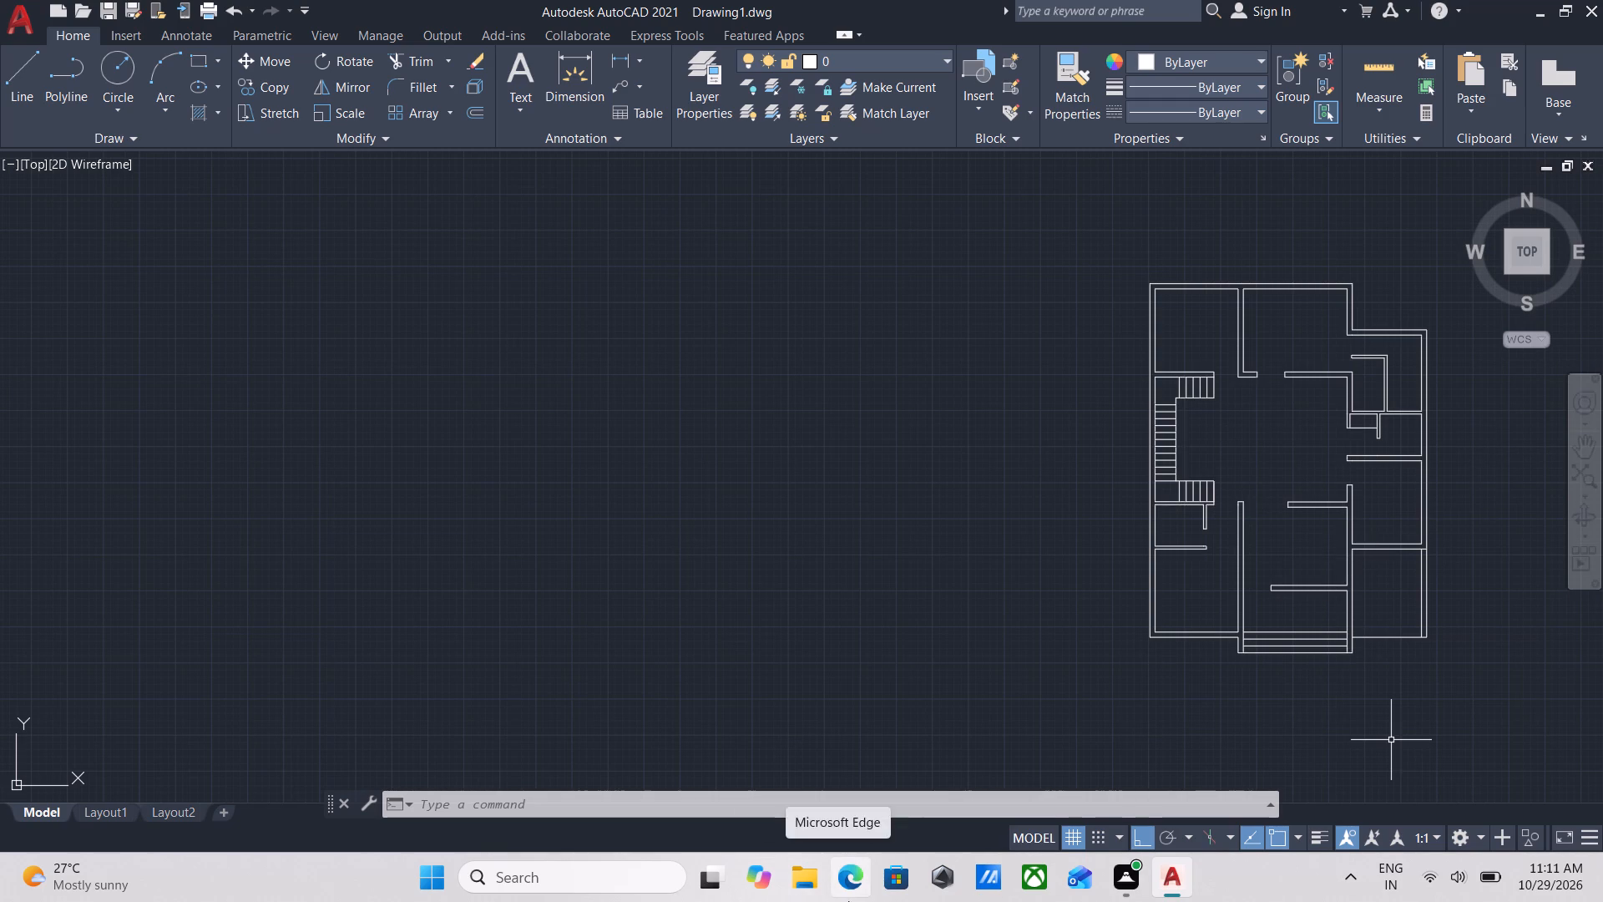
{"action": "scroll", "coordinate": [1326, 594], "scroll_direction": "up", "scroll_amount": 3}
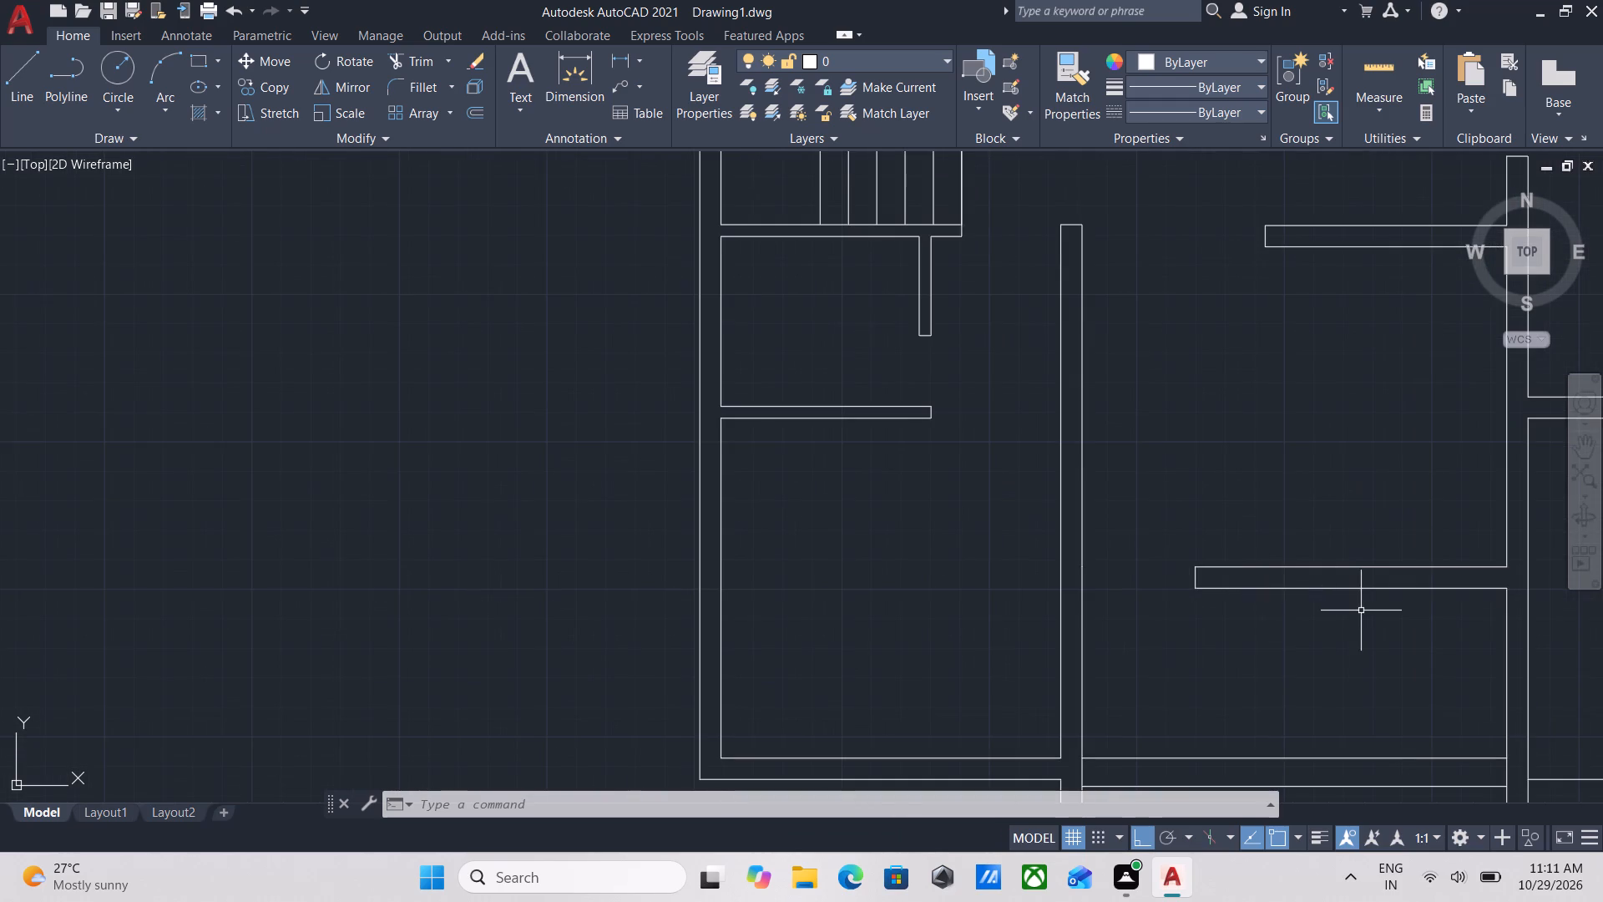
{"action": "scroll", "coordinate": [1362, 611], "scroll_direction": "down", "scroll_amount": 1}
{"action": "middle_click_drag", "start_coordinate": [1341, 611], "coordinate": [1191, 606]}
{"action": "middle_click_drag", "start_coordinate": [1144, 480], "coordinate": [1110, 551]}
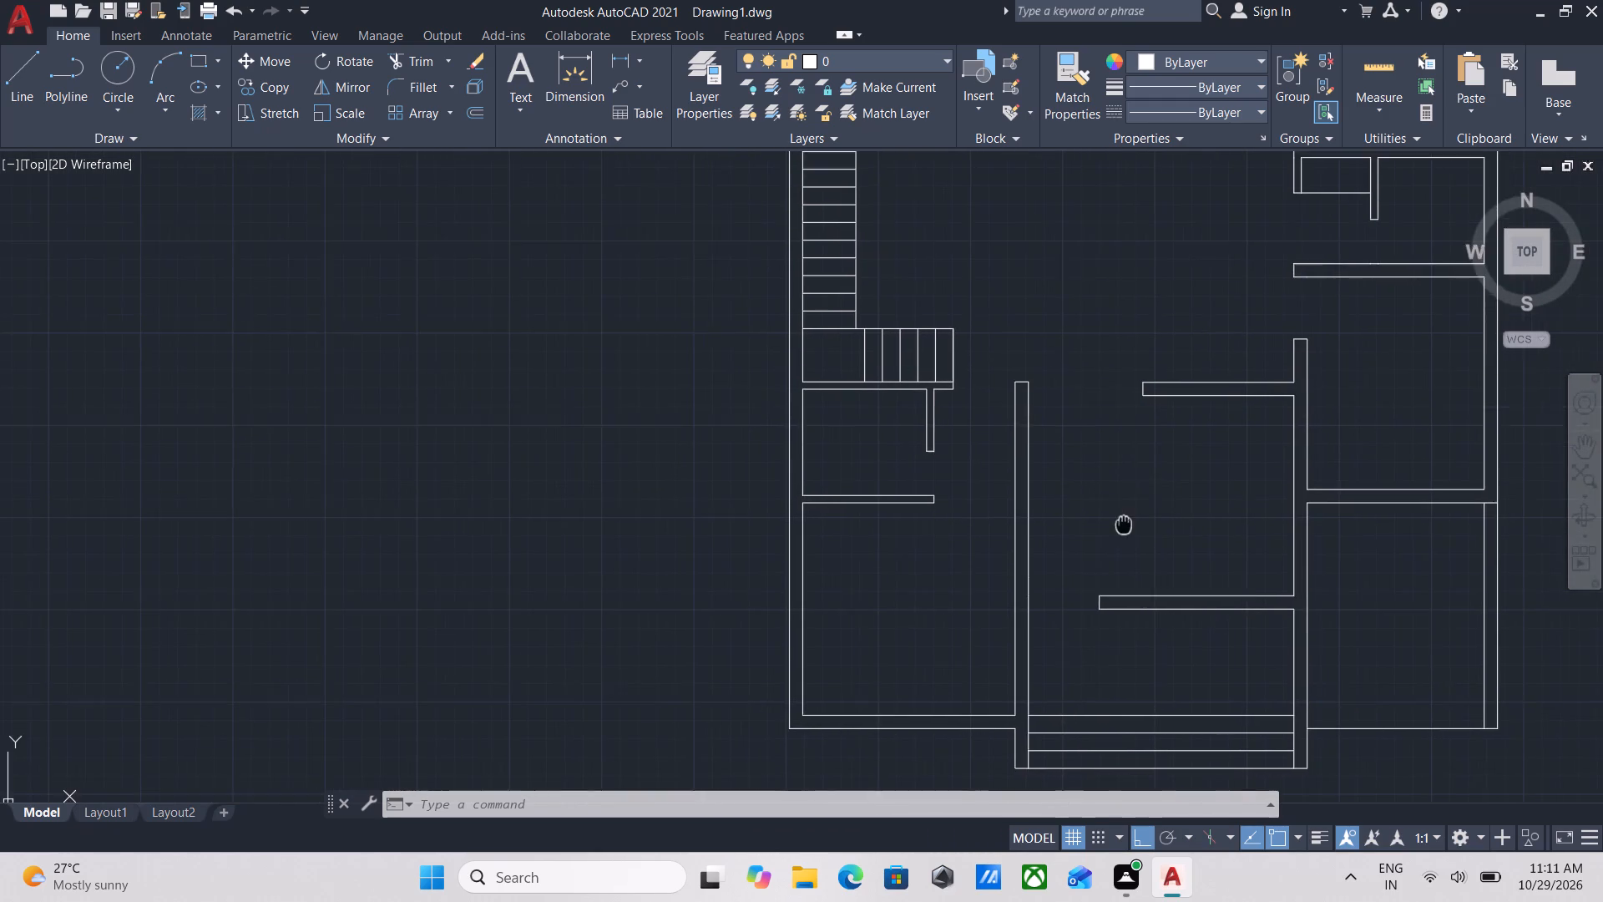
{"action": "middle_click_drag", "start_coordinate": [1110, 551], "coordinate": [1062, 656]}
{"action": "middle_click_drag", "start_coordinate": [985, 487], "coordinate": [866, 513]}
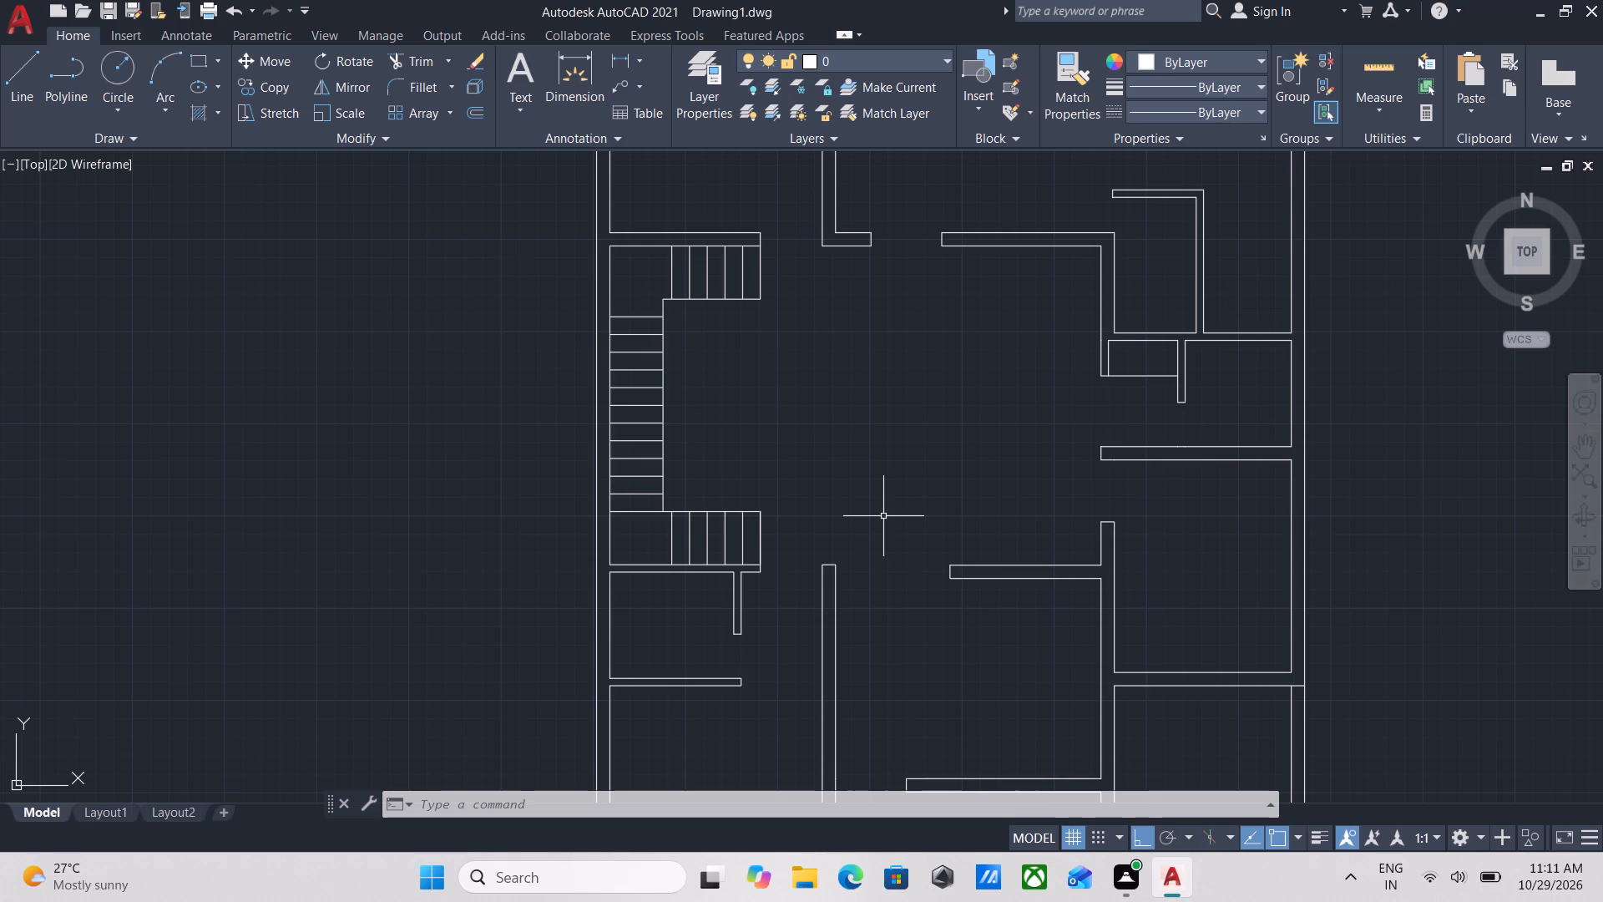
{"action": "scroll", "coordinate": [978, 430], "scroll_direction": "down", "scroll_amount": 2}
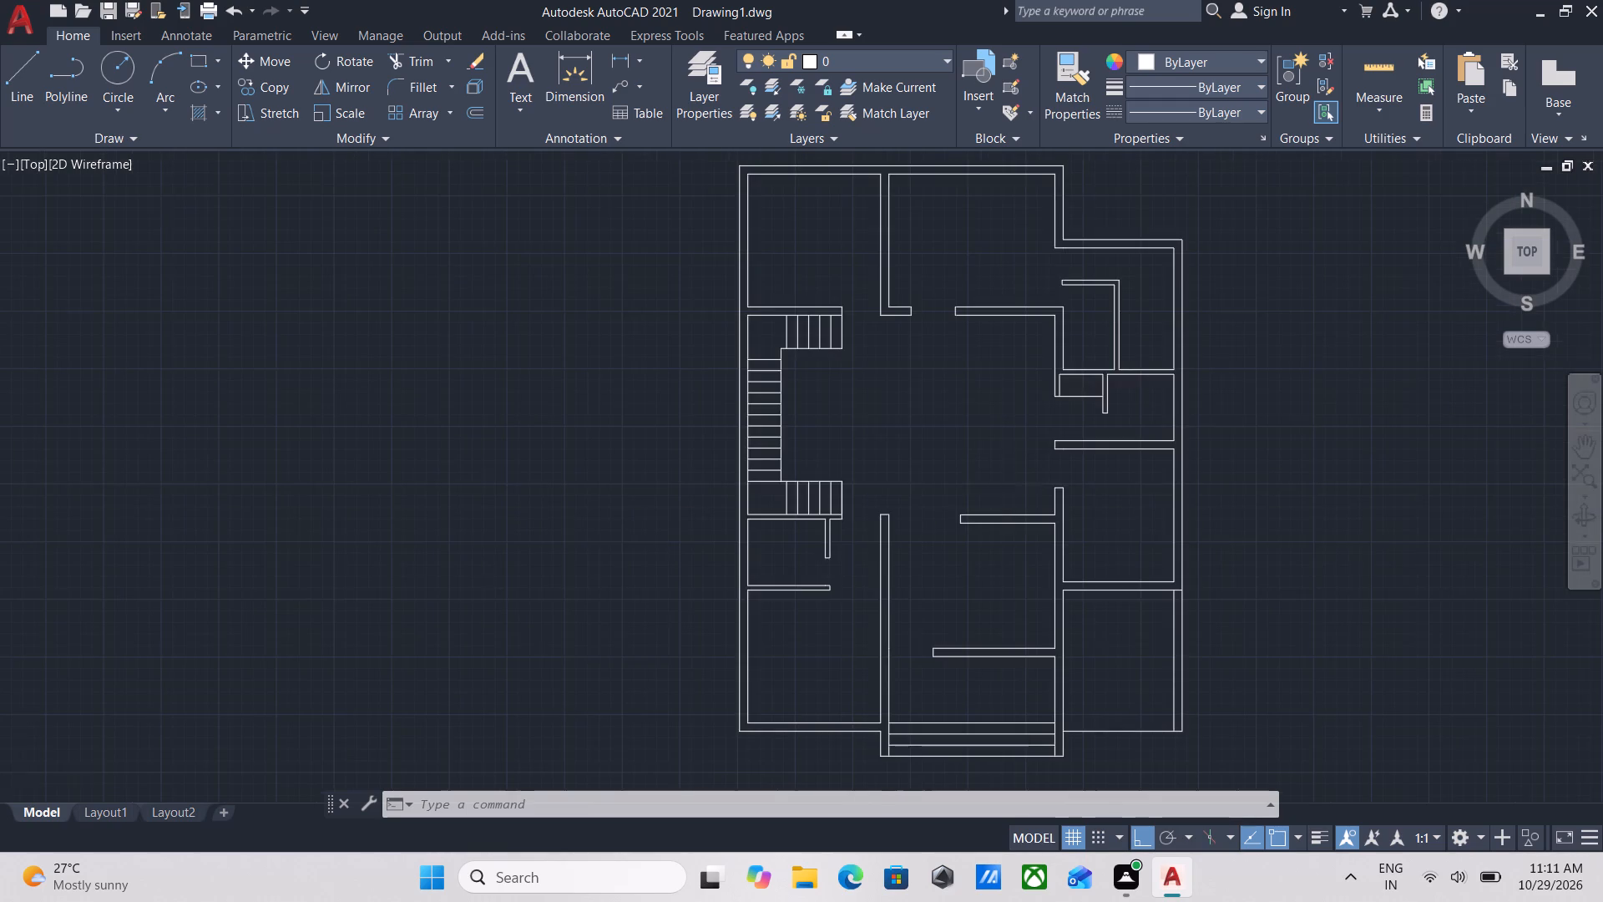
{"action": "middle_click_drag", "start_coordinate": [1005, 489], "coordinate": [1005, 560]}
Quick-measure the interior width and depth of the northwest room and the adjoining northern room.
{"action": "scroll", "coordinate": [965, 386], "scroll_direction": "up", "scroll_amount": 1}
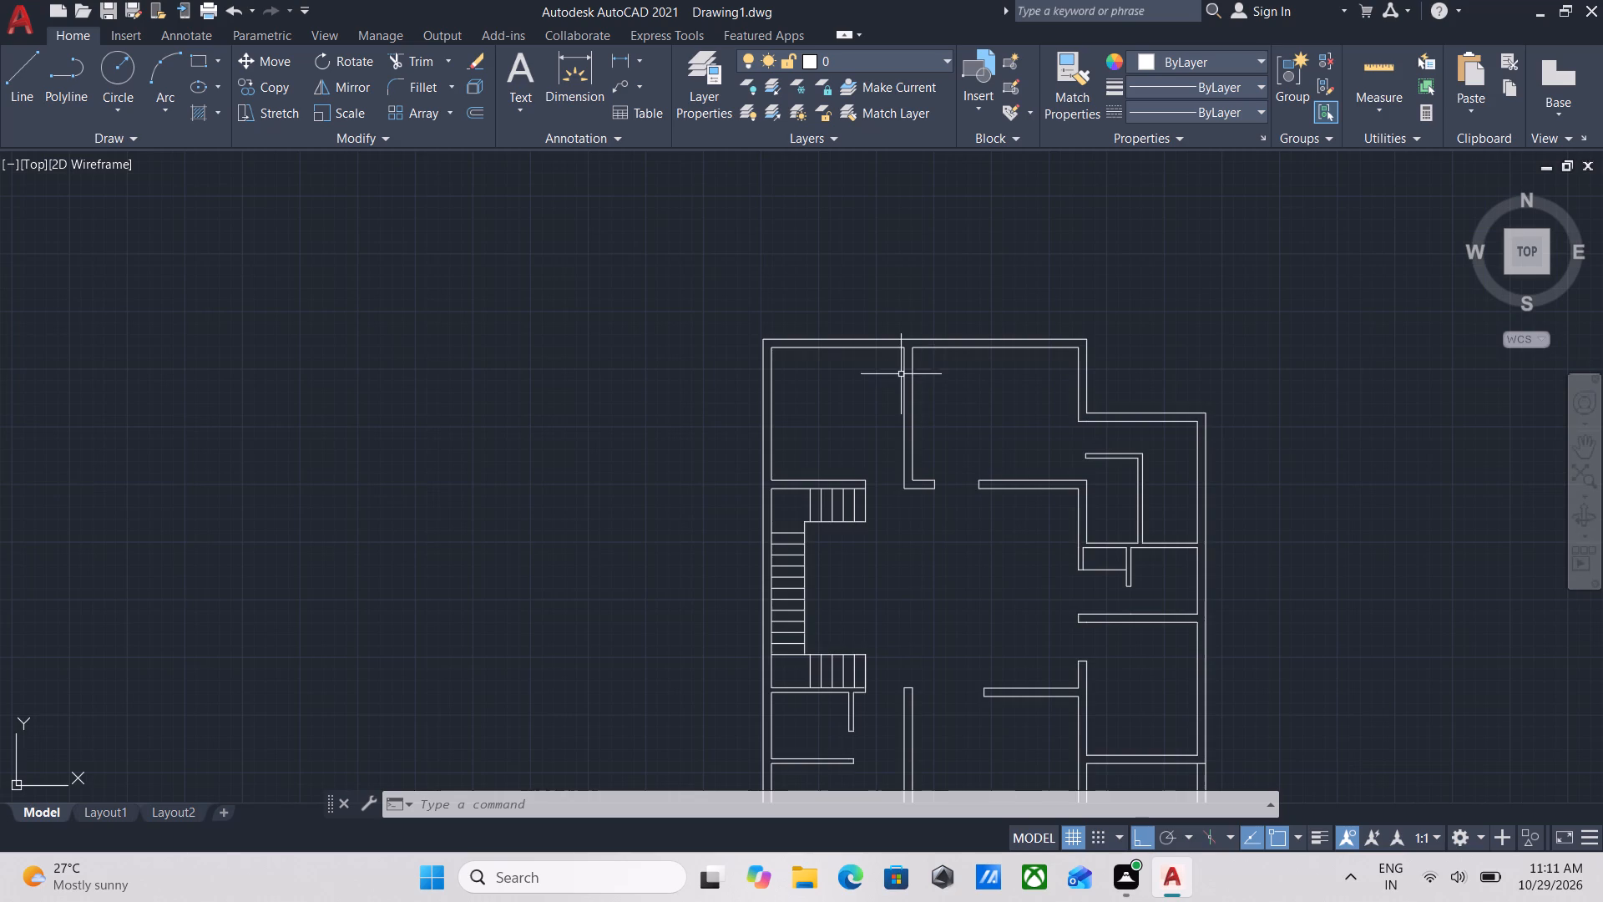
{"action": "scroll", "coordinate": [858, 352], "scroll_direction": "up", "scroll_amount": 3}
{"action": "middle_click_drag", "start_coordinate": [857, 484], "coordinate": [1036, 286]}
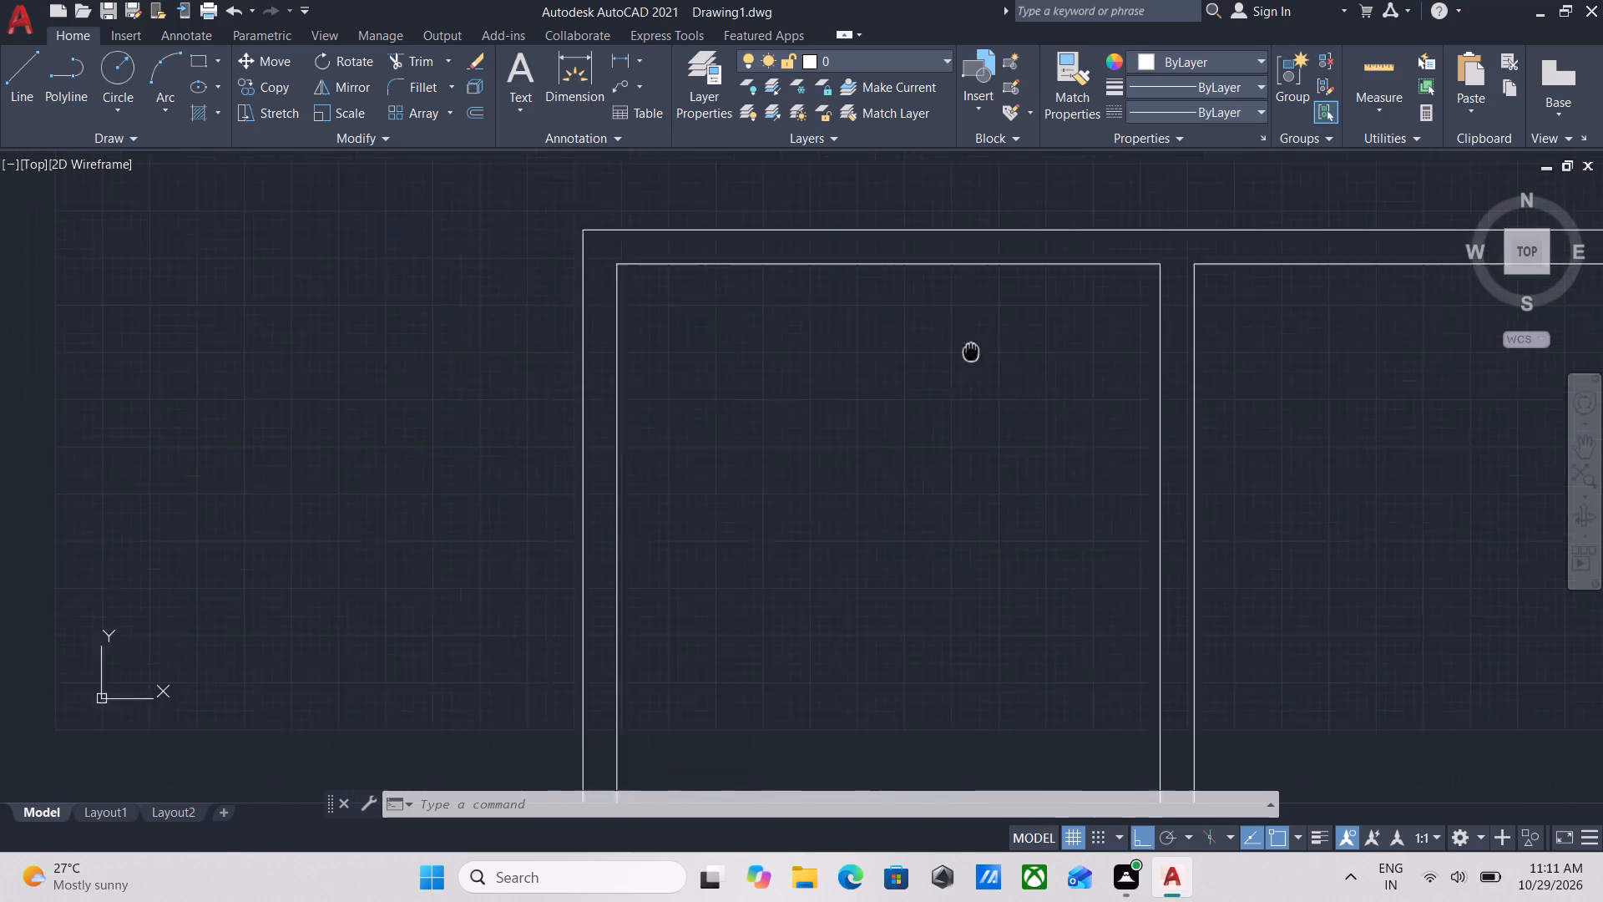
{"action": "middle_click_drag", "start_coordinate": [1036, 286], "coordinate": [1046, 278]}
{"action": "scroll", "coordinate": [1001, 330], "scroll_direction": "down", "scroll_amount": 1}
{"action": "middle_click_drag", "start_coordinate": [1003, 330], "coordinate": [1073, 369]}
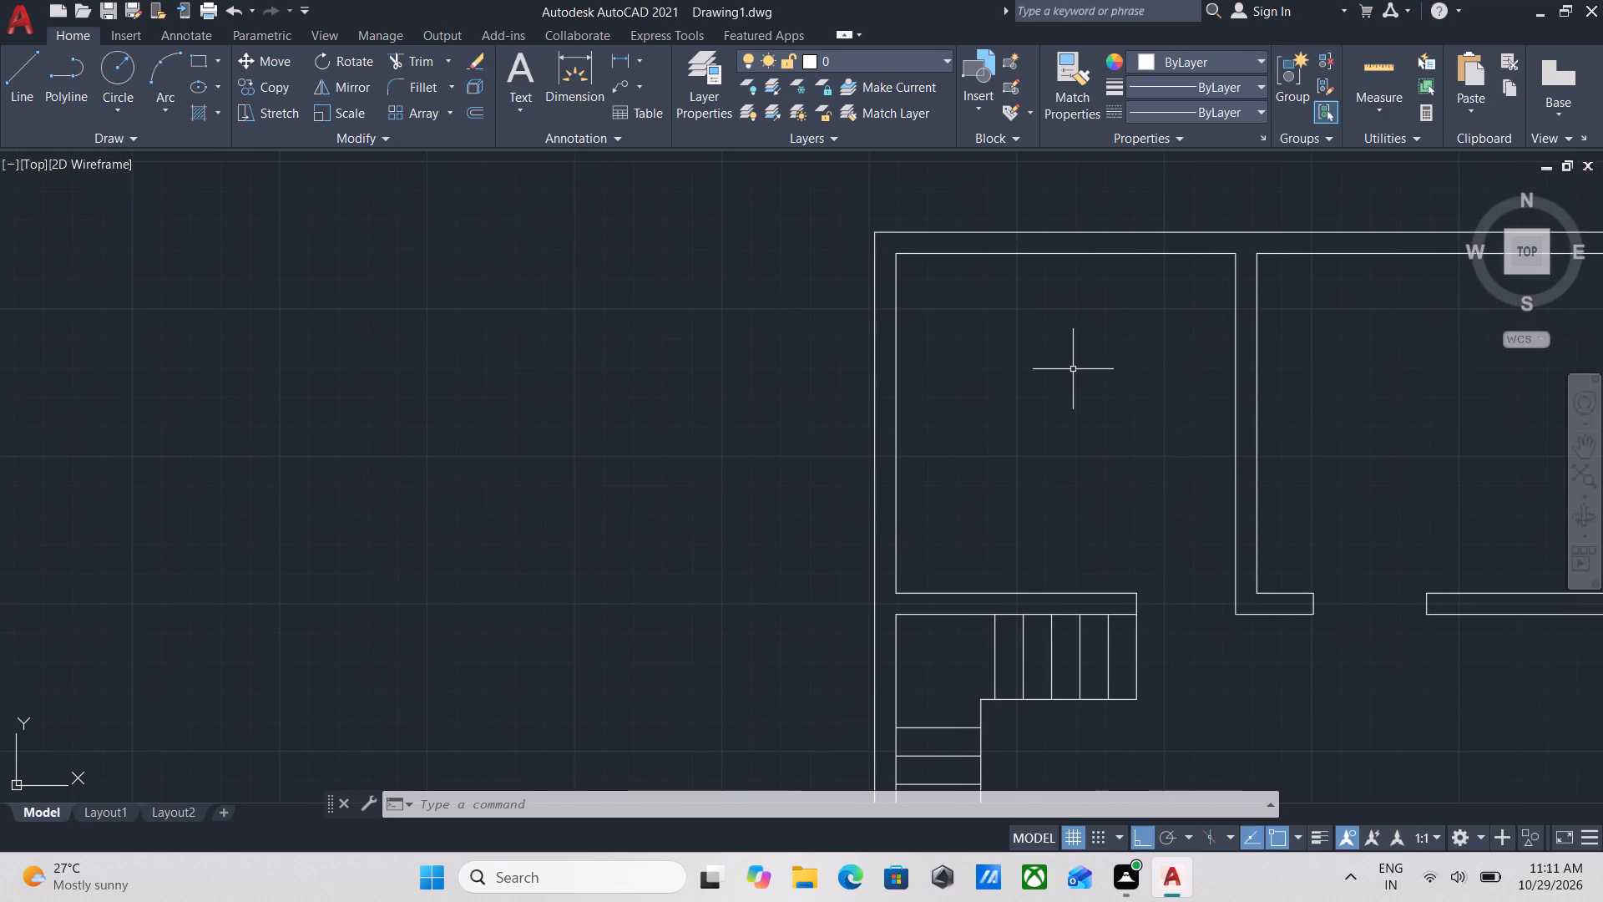
{"action": "type", "text": "mea"}
{"action": "key", "text": "Return"}
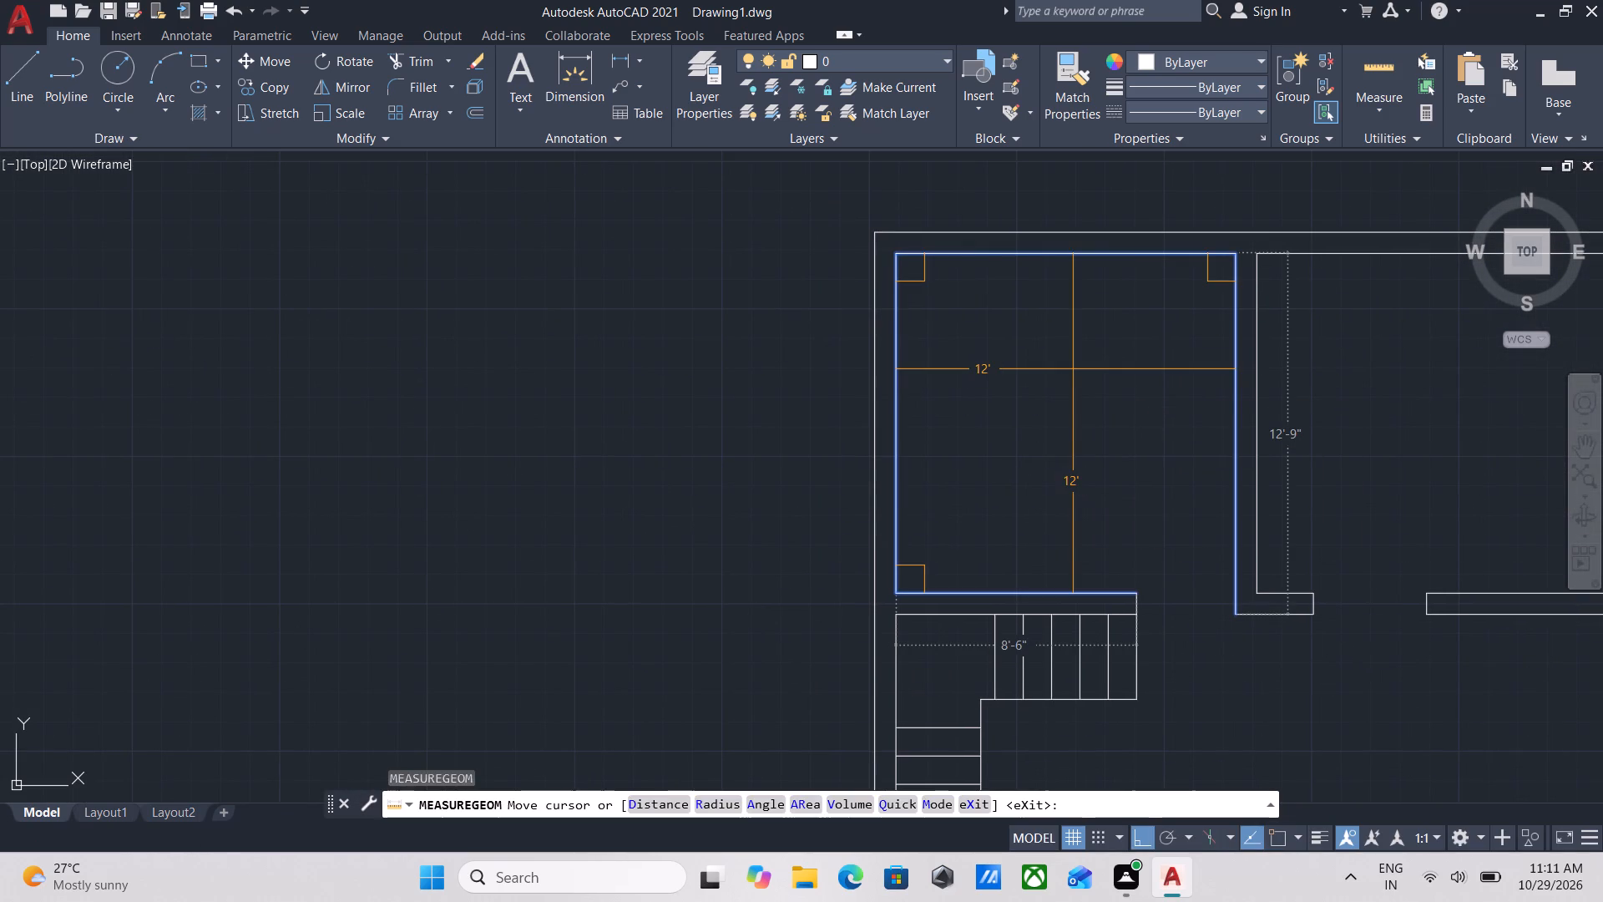
{"action": "scroll", "coordinate": [1527, 366], "scroll_direction": "down", "scroll_amount": 1}
{"action": "middle_click_drag", "start_coordinate": [1517, 364], "coordinate": [1297, 359]}
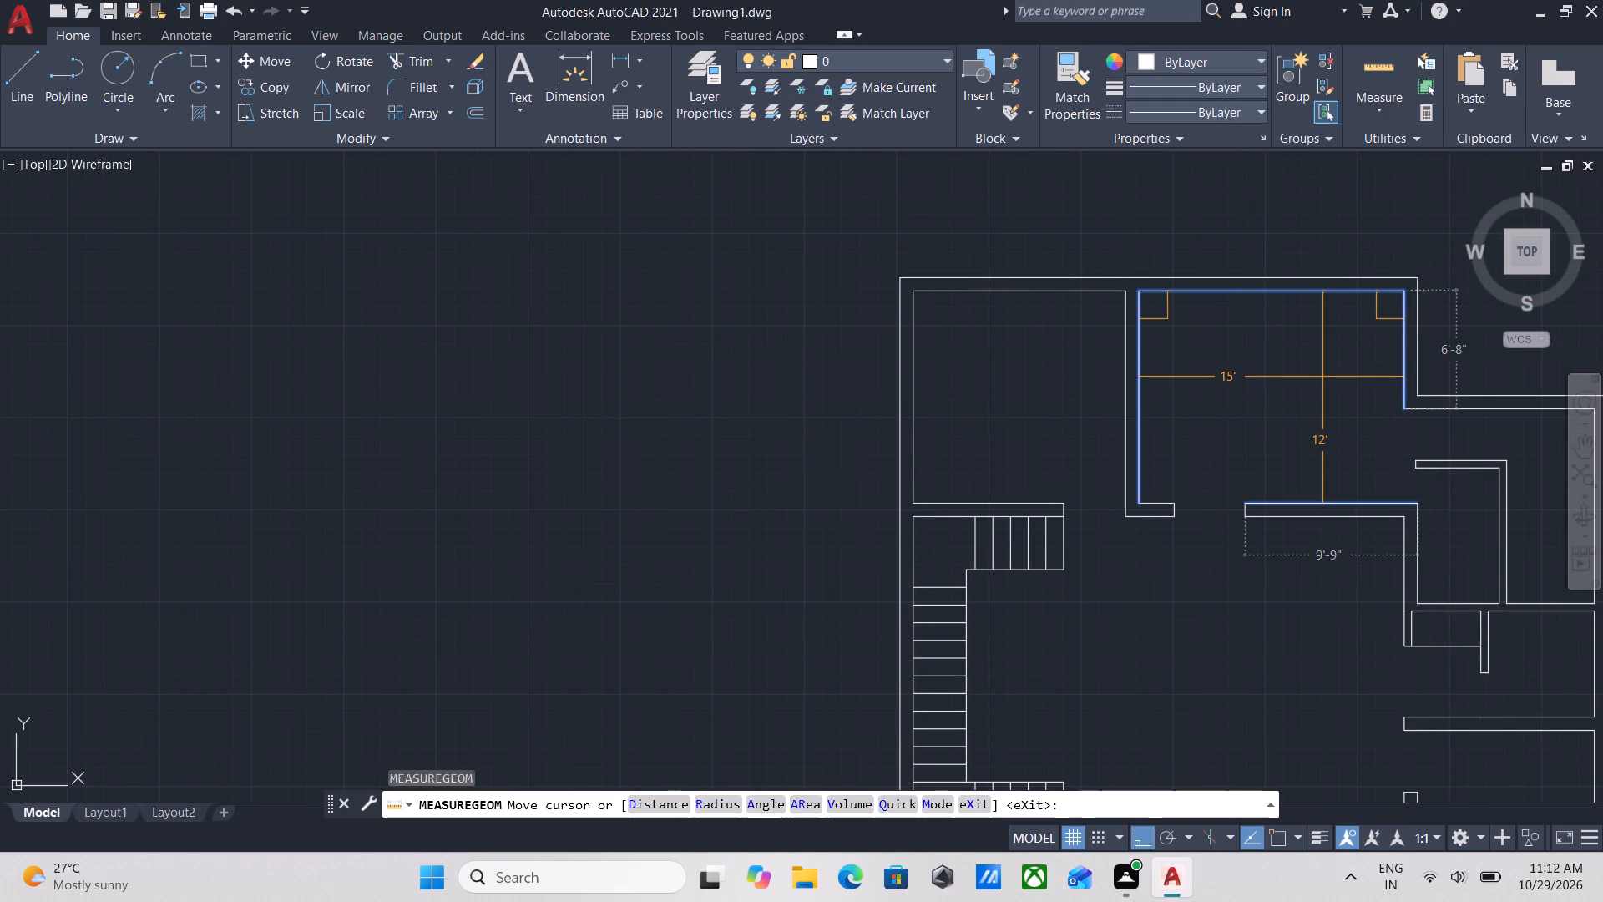
Quick-measure the interior width and depth of the small inner northeast room and the L-shaped space wrapping around its eastern side.
{"action": "middle_click_drag", "start_coordinate": [1318, 377], "coordinate": [1041, 268]}
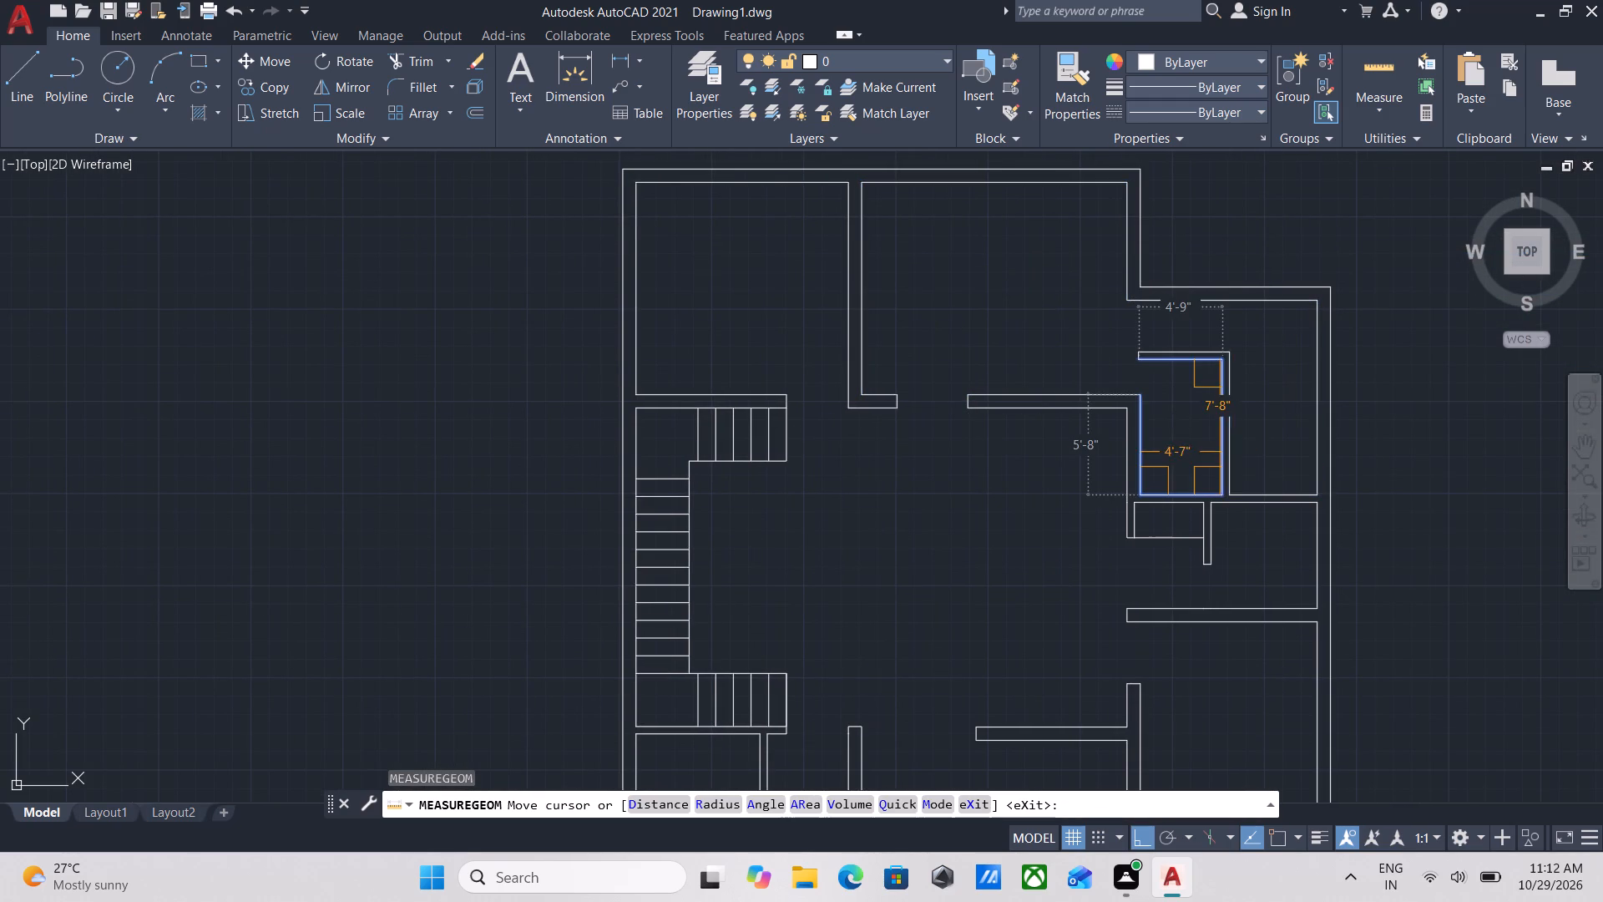
{"action": "scroll", "coordinate": [1191, 435], "scroll_direction": "up", "scroll_amount": 2}
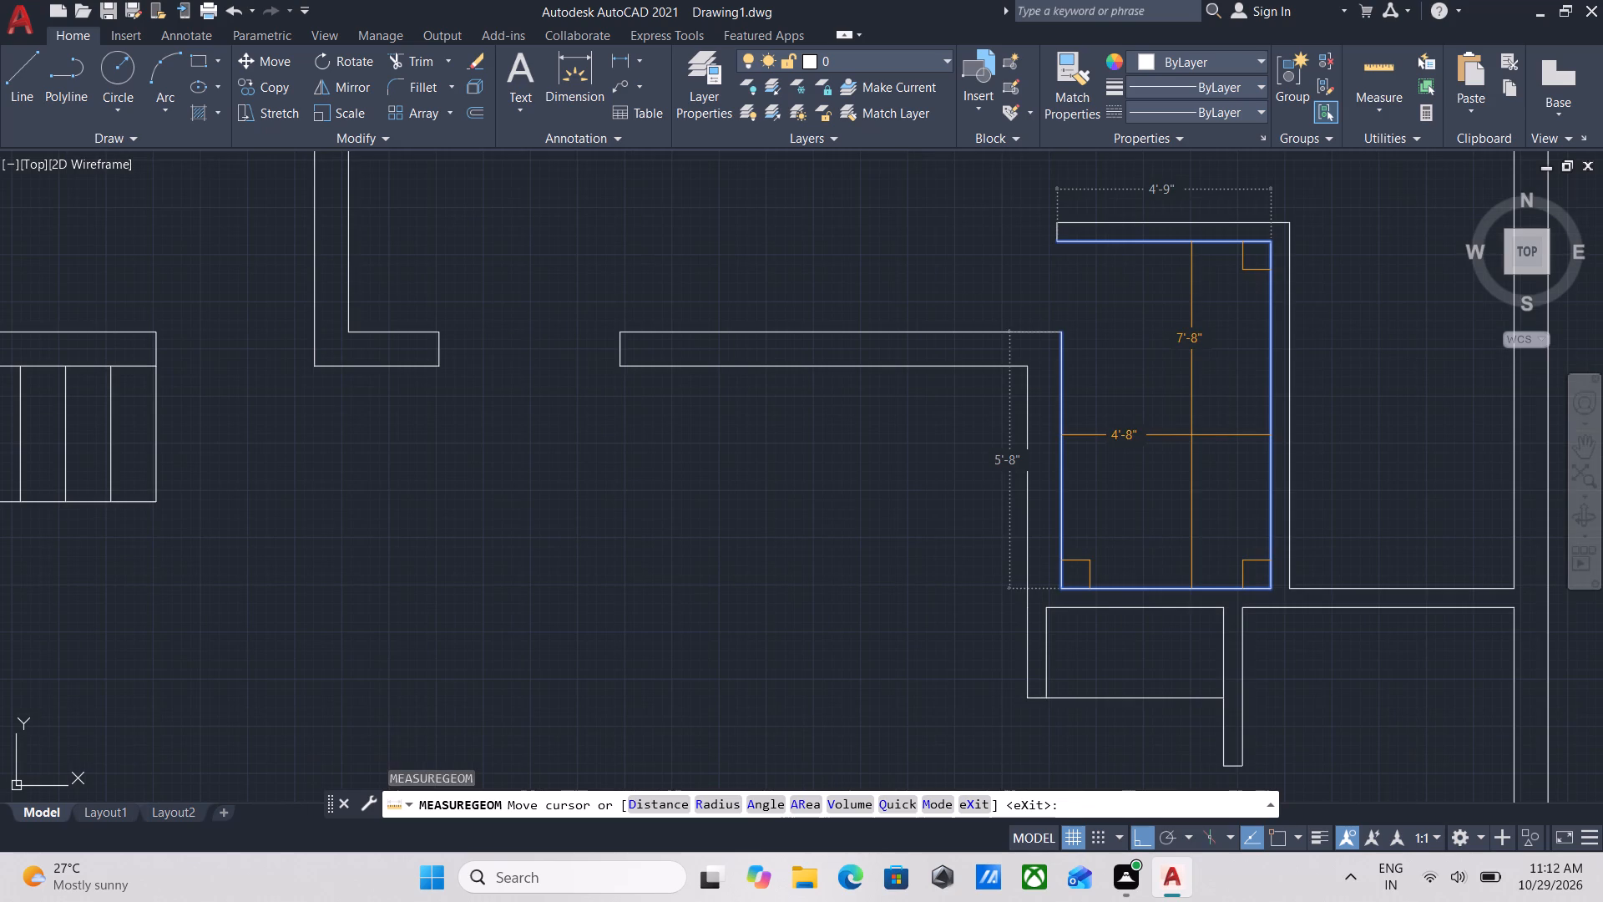
{"action": "scroll", "coordinate": [1191, 435], "scroll_direction": "up", "scroll_amount": 2}
{"action": "scroll", "coordinate": [1191, 435], "scroll_direction": "down", "scroll_amount": 2}
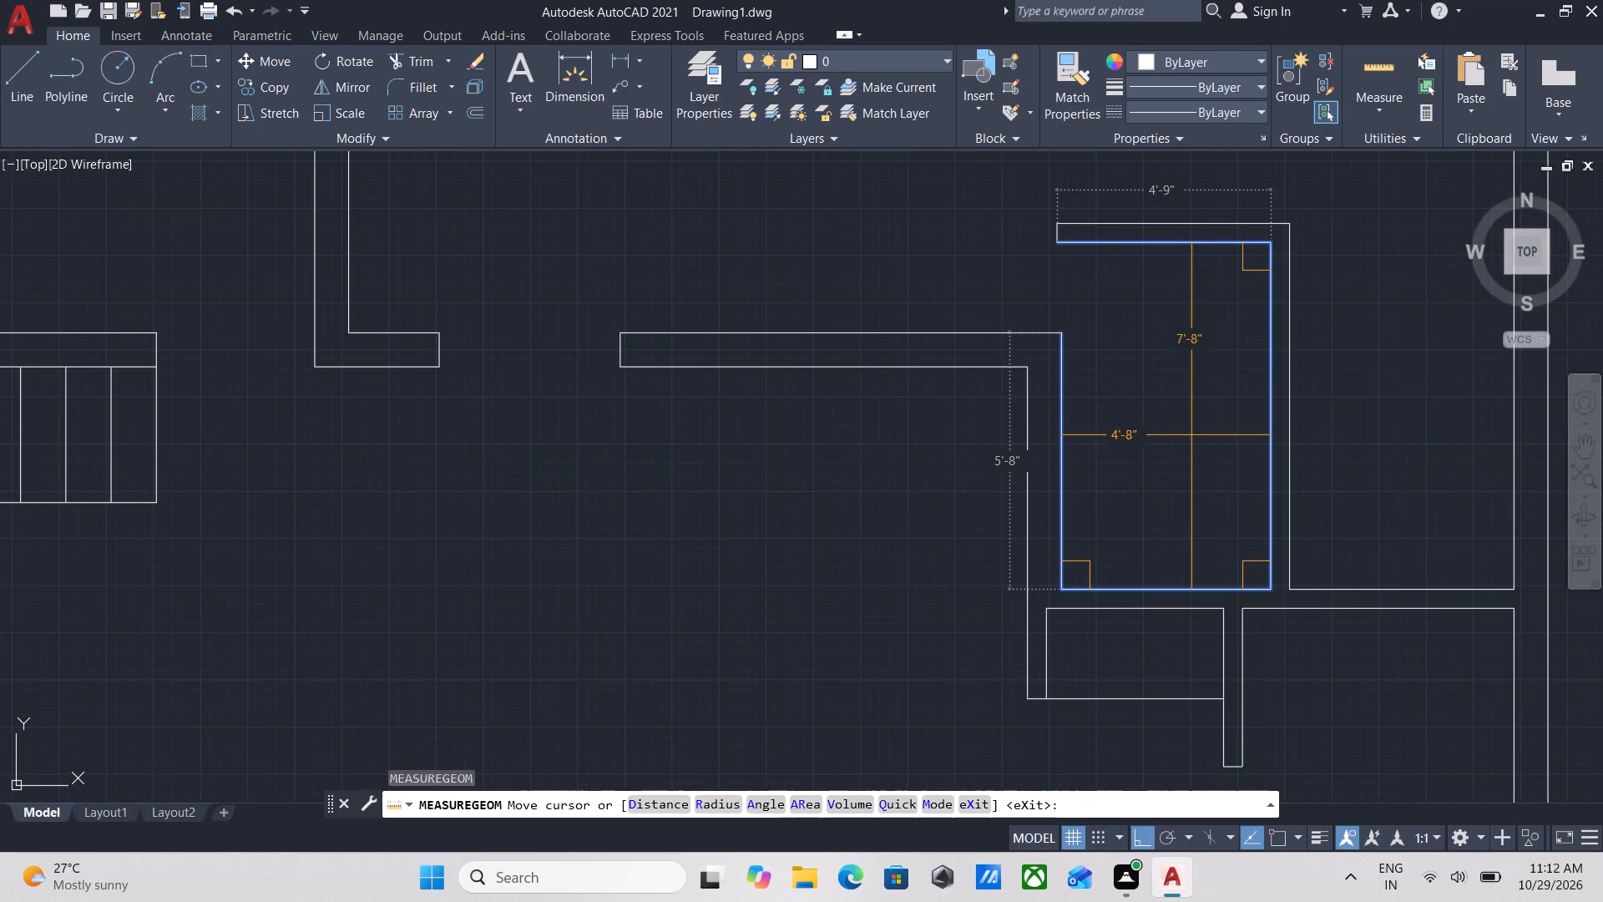
{"action": "scroll", "coordinate": [1268, 442], "scroll_direction": "down", "scroll_amount": 1}
{"action": "middle_click_drag", "start_coordinate": [1211, 435], "coordinate": [1034, 477]}
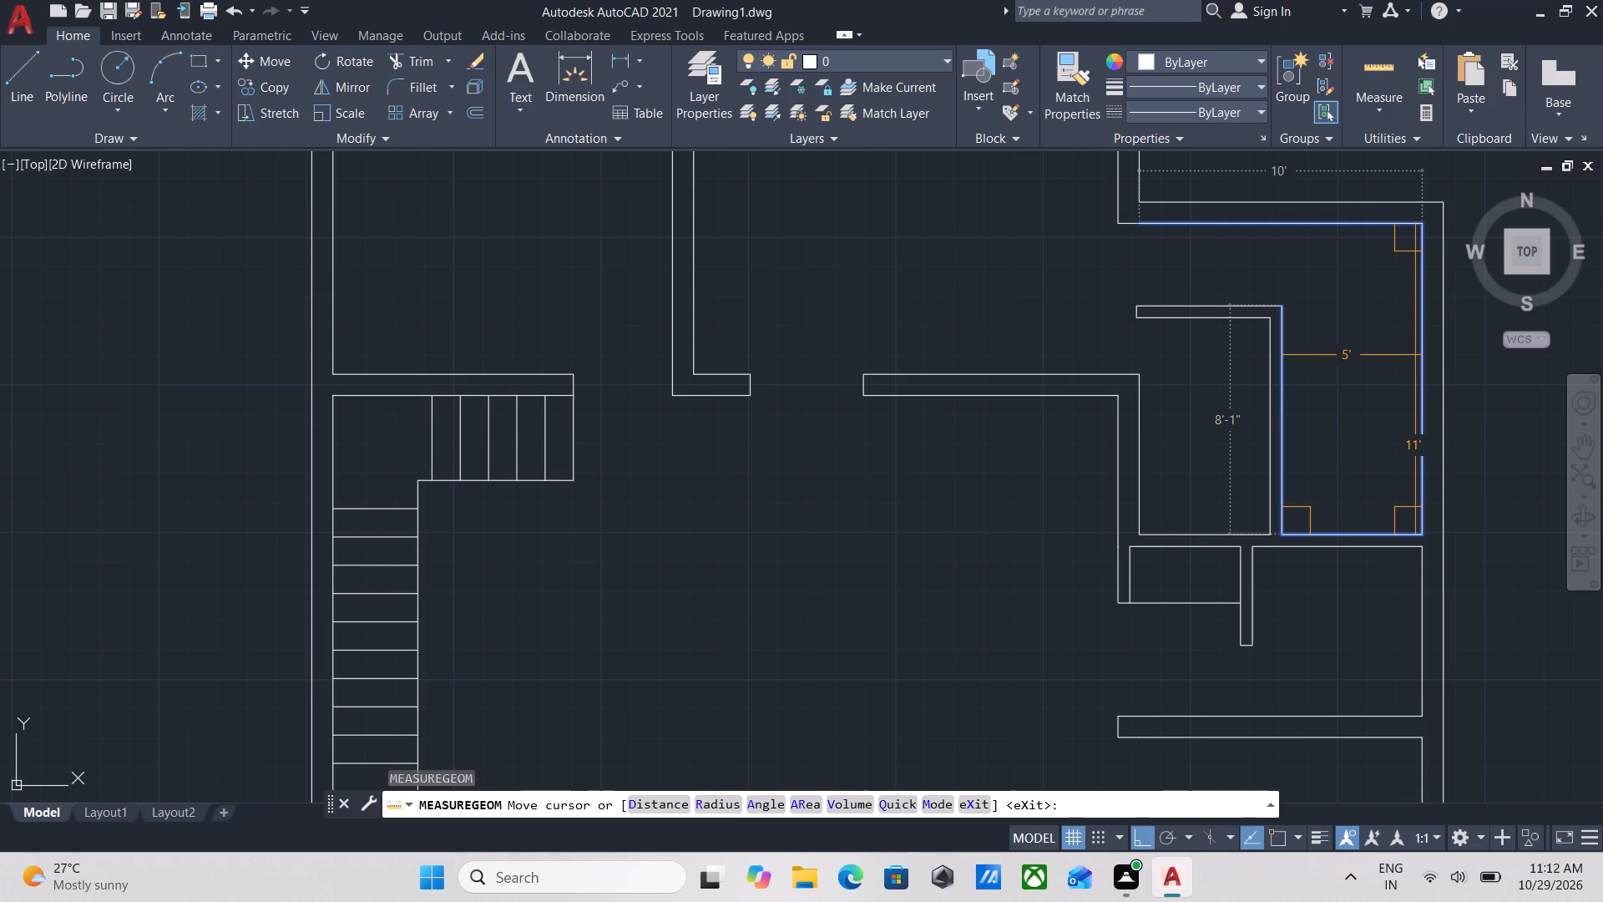
{"action": "scroll", "coordinate": [1415, 355], "scroll_direction": "up", "scroll_amount": 1}
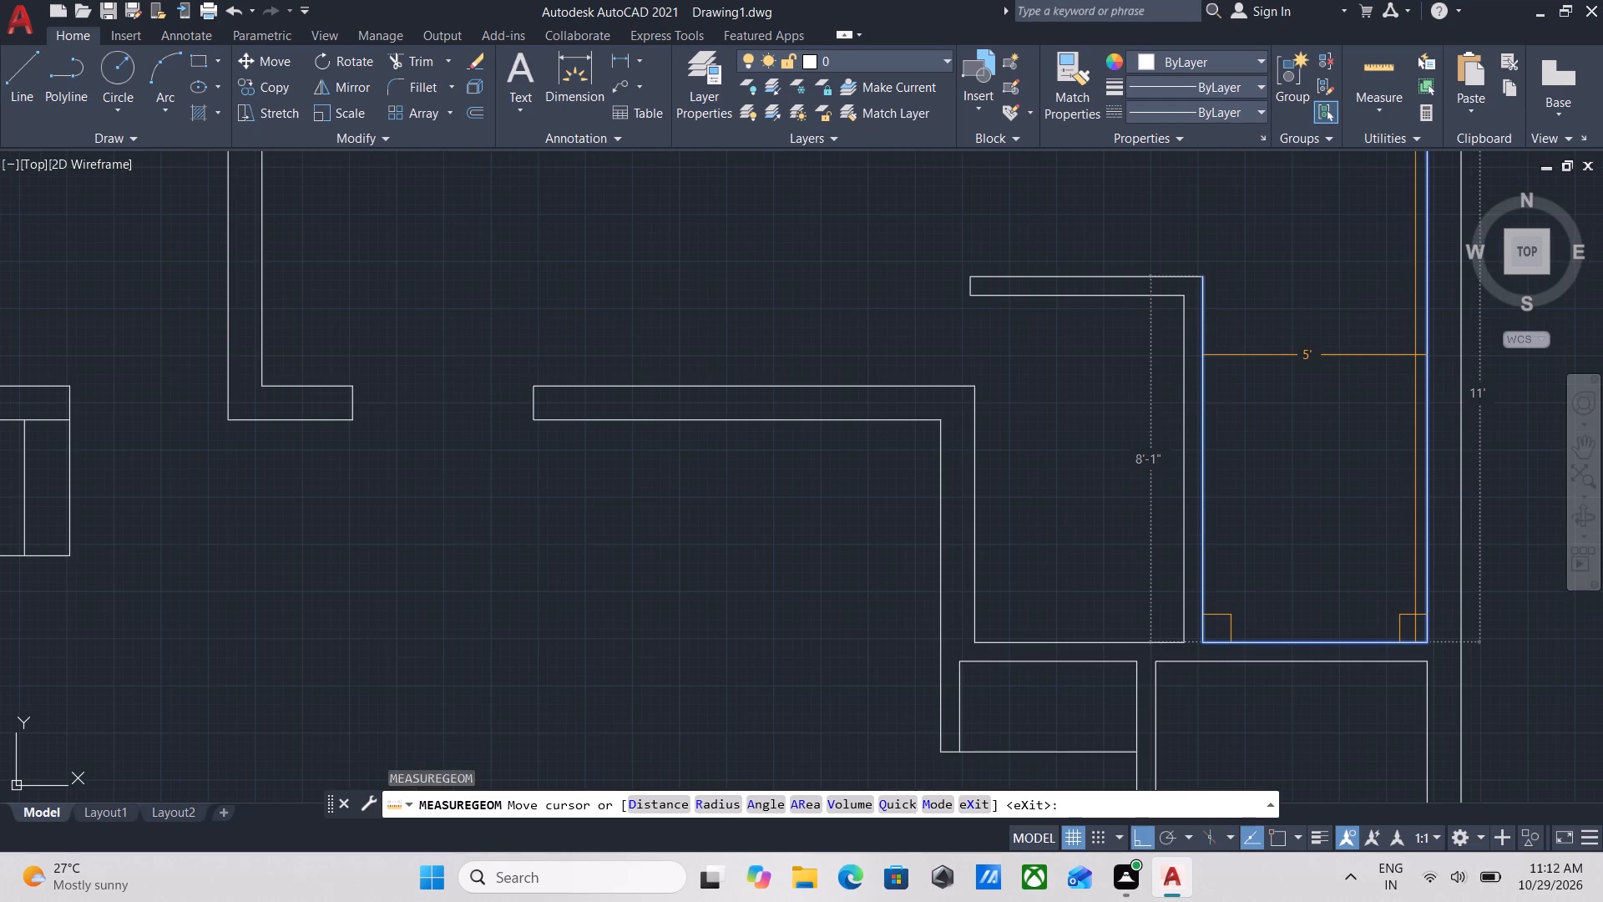
Quick-measure the interior widths and depths of the rooms along the eastern side, from the small room below the northeast rooms to the southeast corner.
{"action": "middle_click_drag", "start_coordinate": [1341, 429], "coordinate": [1283, 155]}
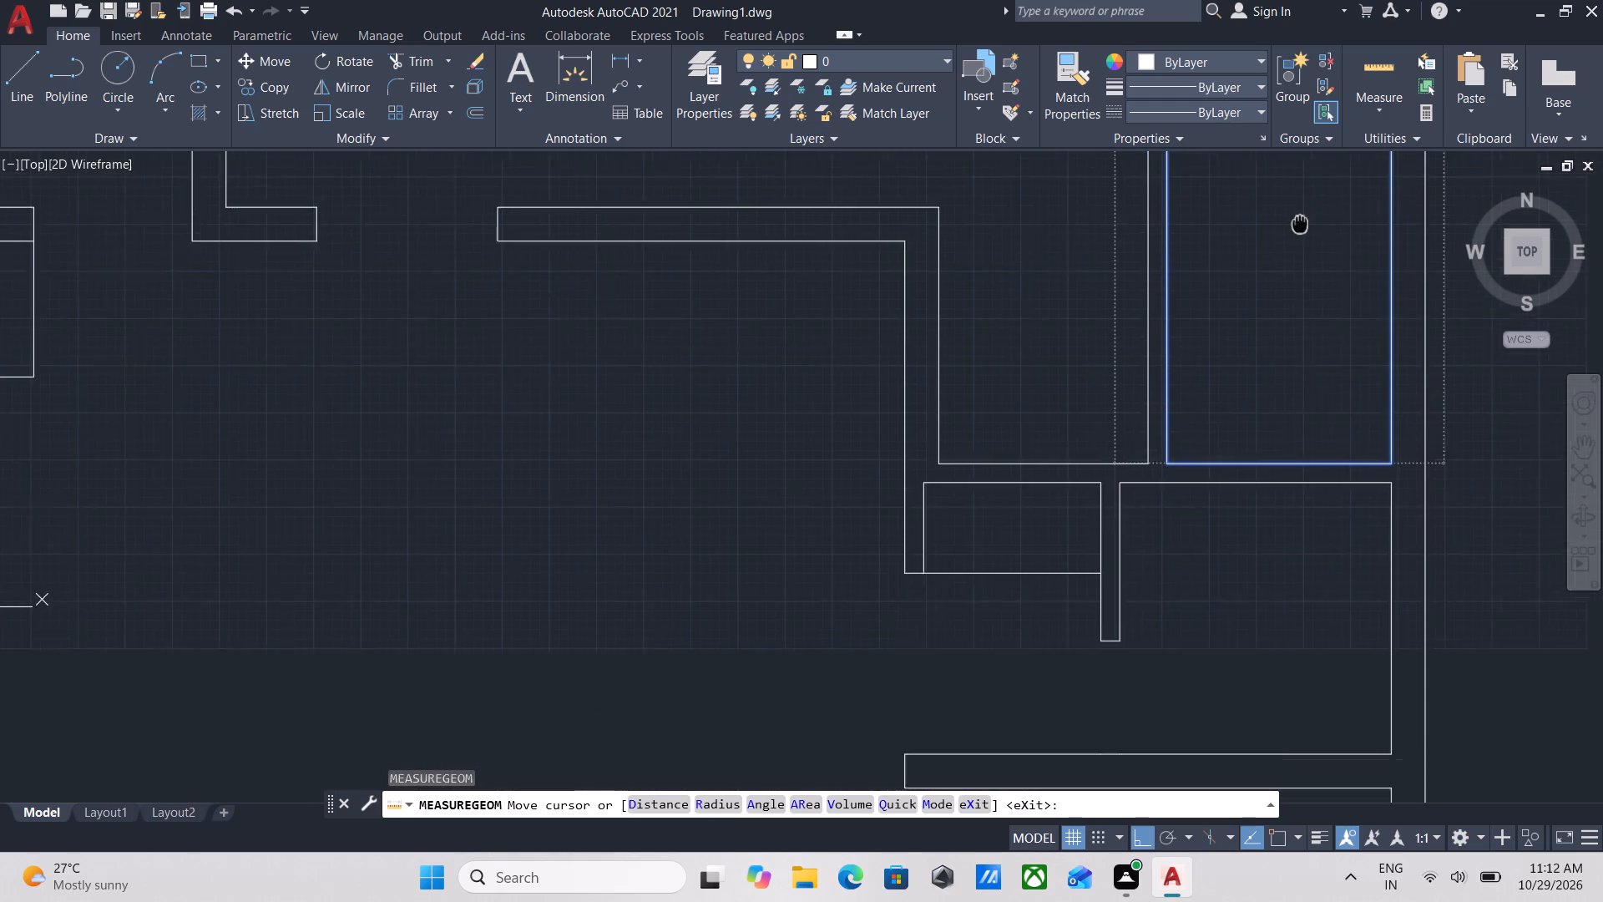
{"action": "middle_click_drag", "start_coordinate": [1283, 155], "coordinate": [1286, 149]}
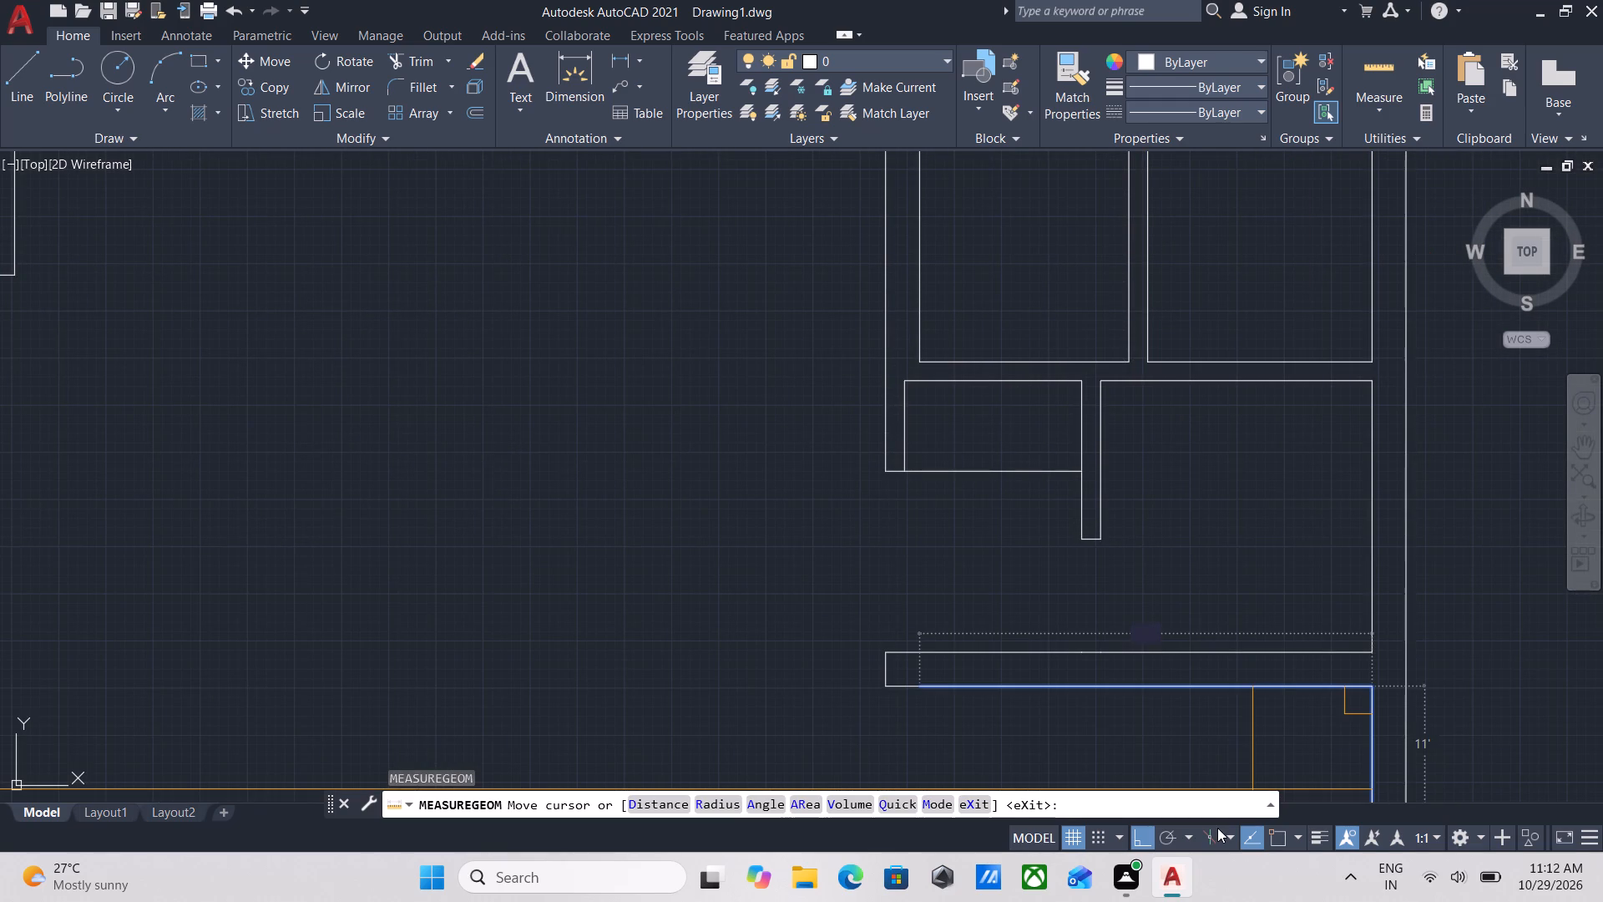
{"action": "scroll", "coordinate": [1217, 828], "scroll_direction": "down", "scroll_amount": 2}
{"action": "scroll", "coordinate": [1135, 443], "scroll_direction": "down", "scroll_amount": 2}
{"action": "middle_click_drag", "start_coordinate": [1117, 413], "coordinate": [1126, 364]}
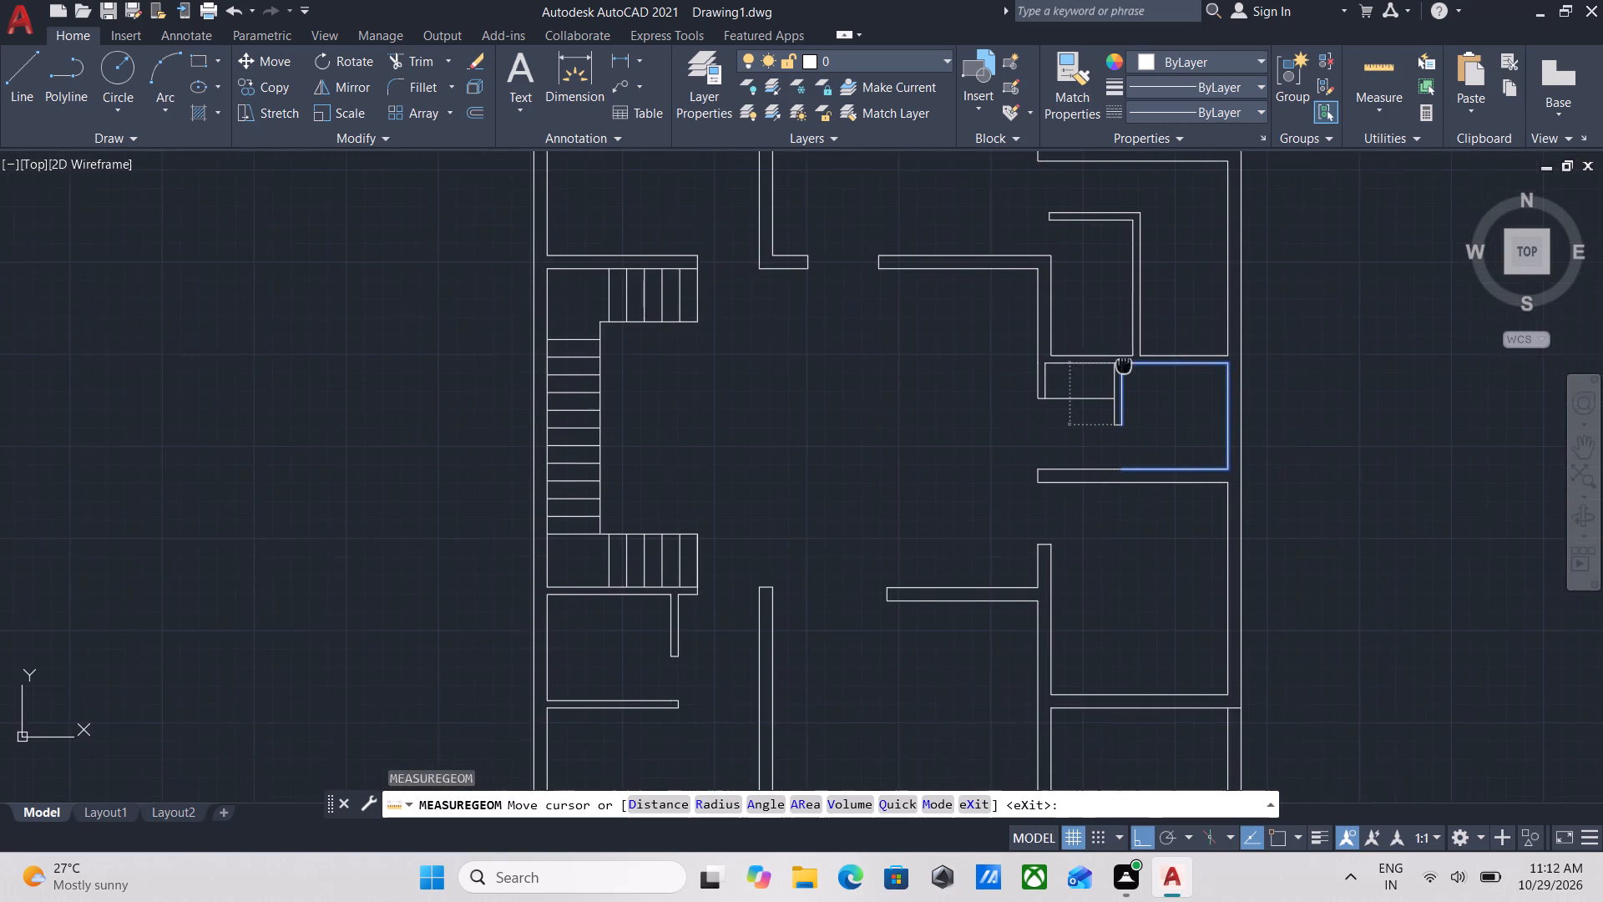
{"action": "middle_click_drag", "start_coordinate": [1126, 364], "coordinate": [1127, 364]}
{"action": "scroll", "coordinate": [1211, 445], "scroll_direction": "up", "scroll_amount": 2}
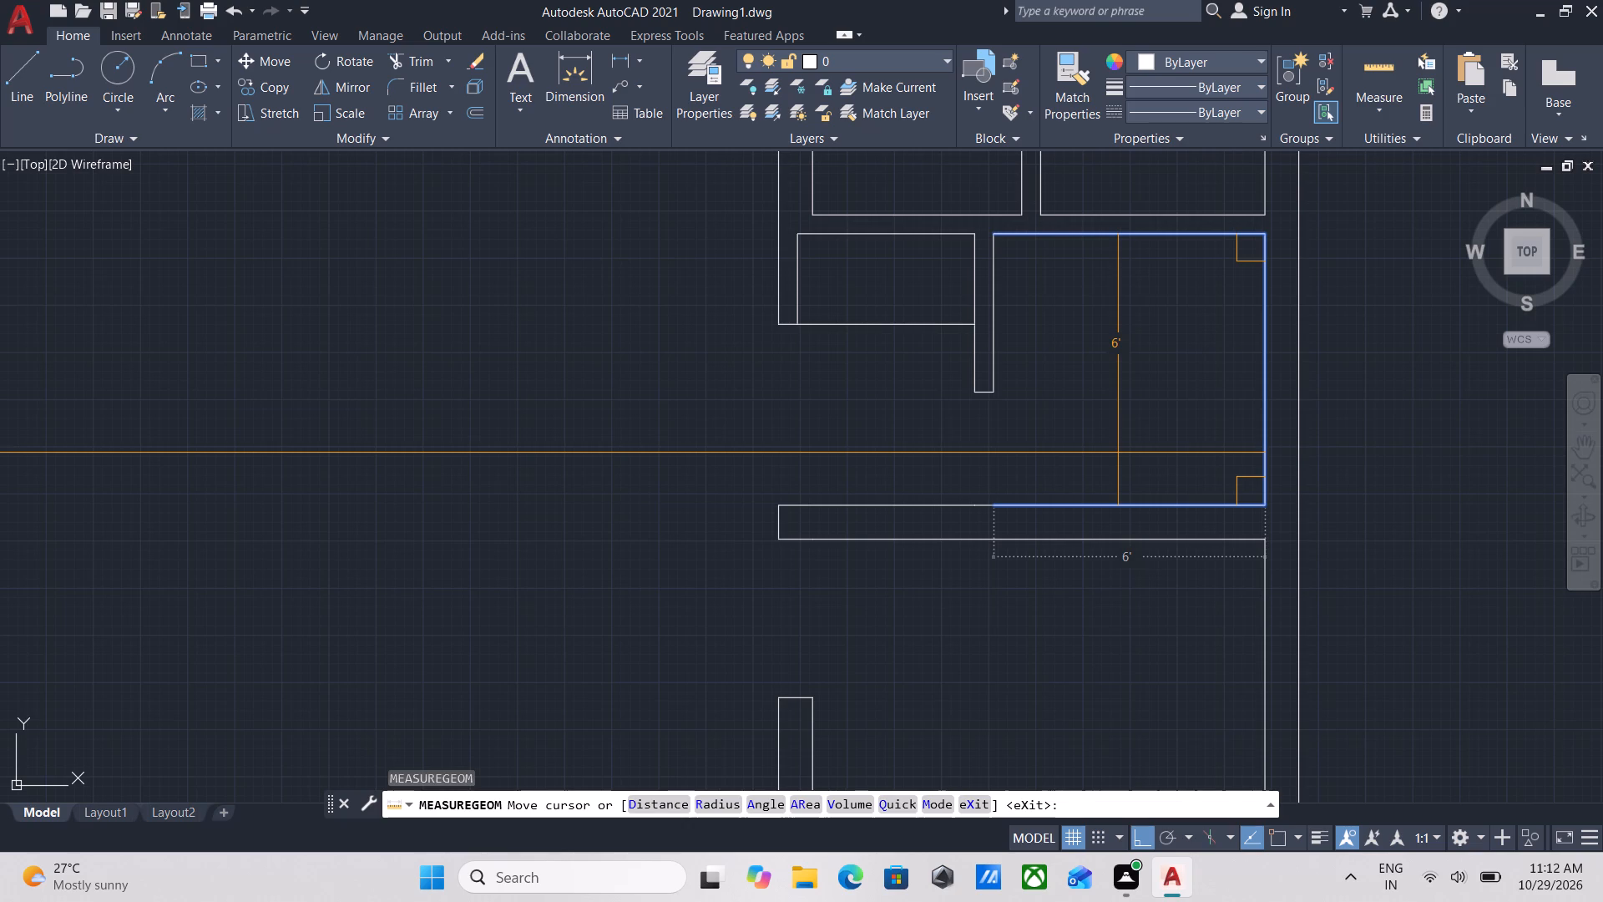
{"action": "scroll", "coordinate": [1118, 453], "scroll_direction": "down", "scroll_amount": 1}
{"action": "middle_click_drag", "start_coordinate": [1117, 453], "coordinate": [1130, 225]}
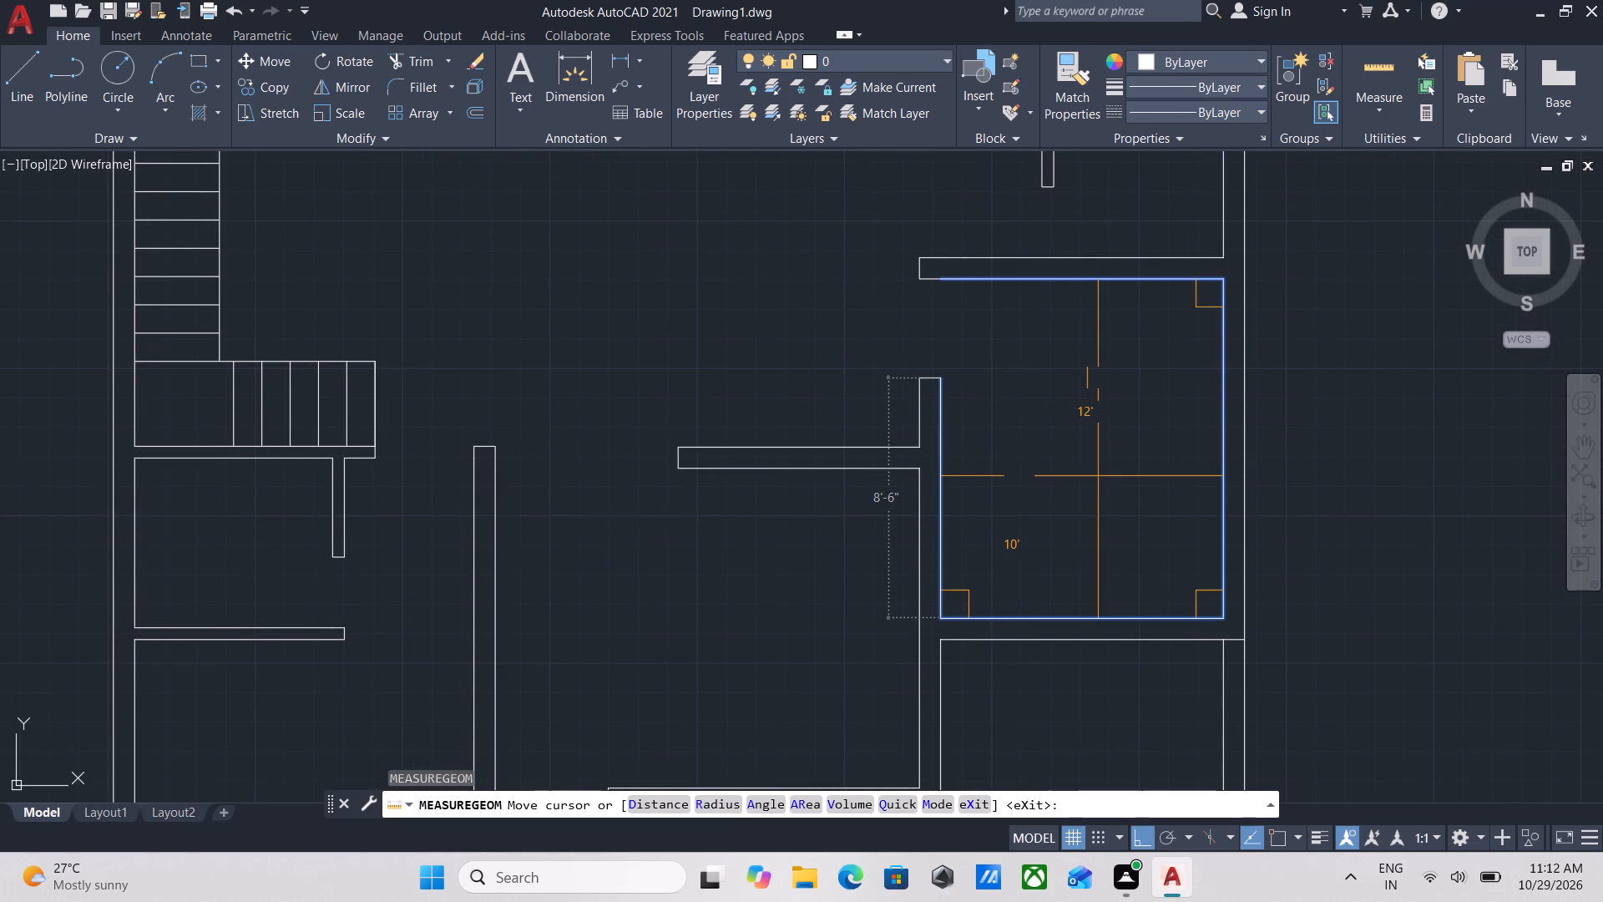
{"action": "middle_click_drag", "start_coordinate": [1092, 542], "coordinate": [1099, 438]}
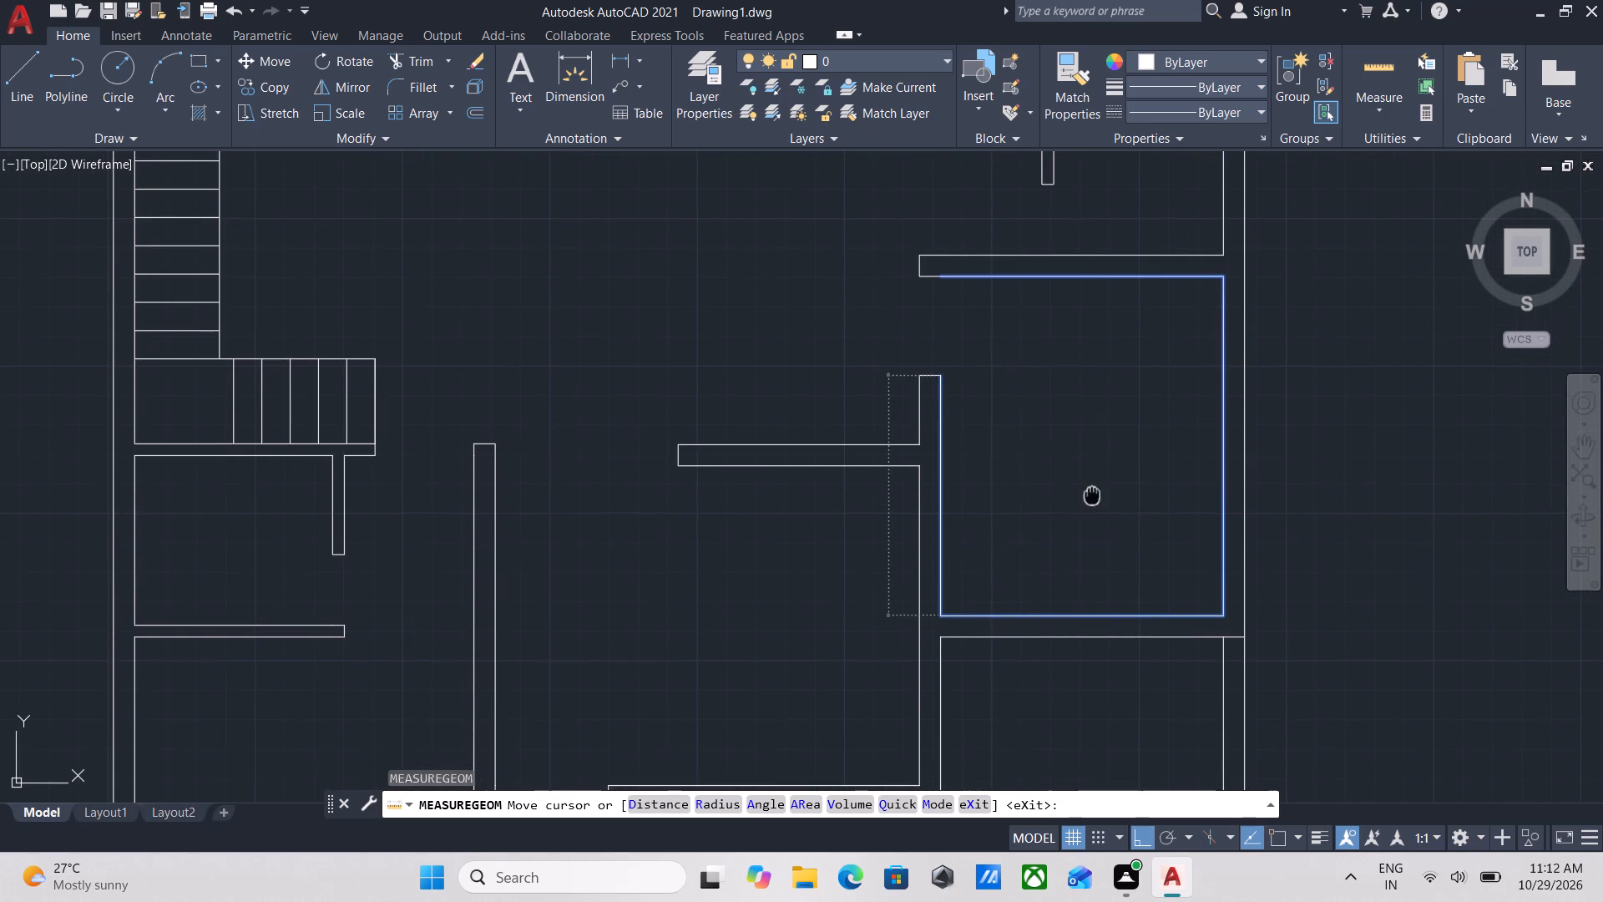
{"action": "middle_click_drag", "start_coordinate": [1099, 438], "coordinate": [1215, 263]}
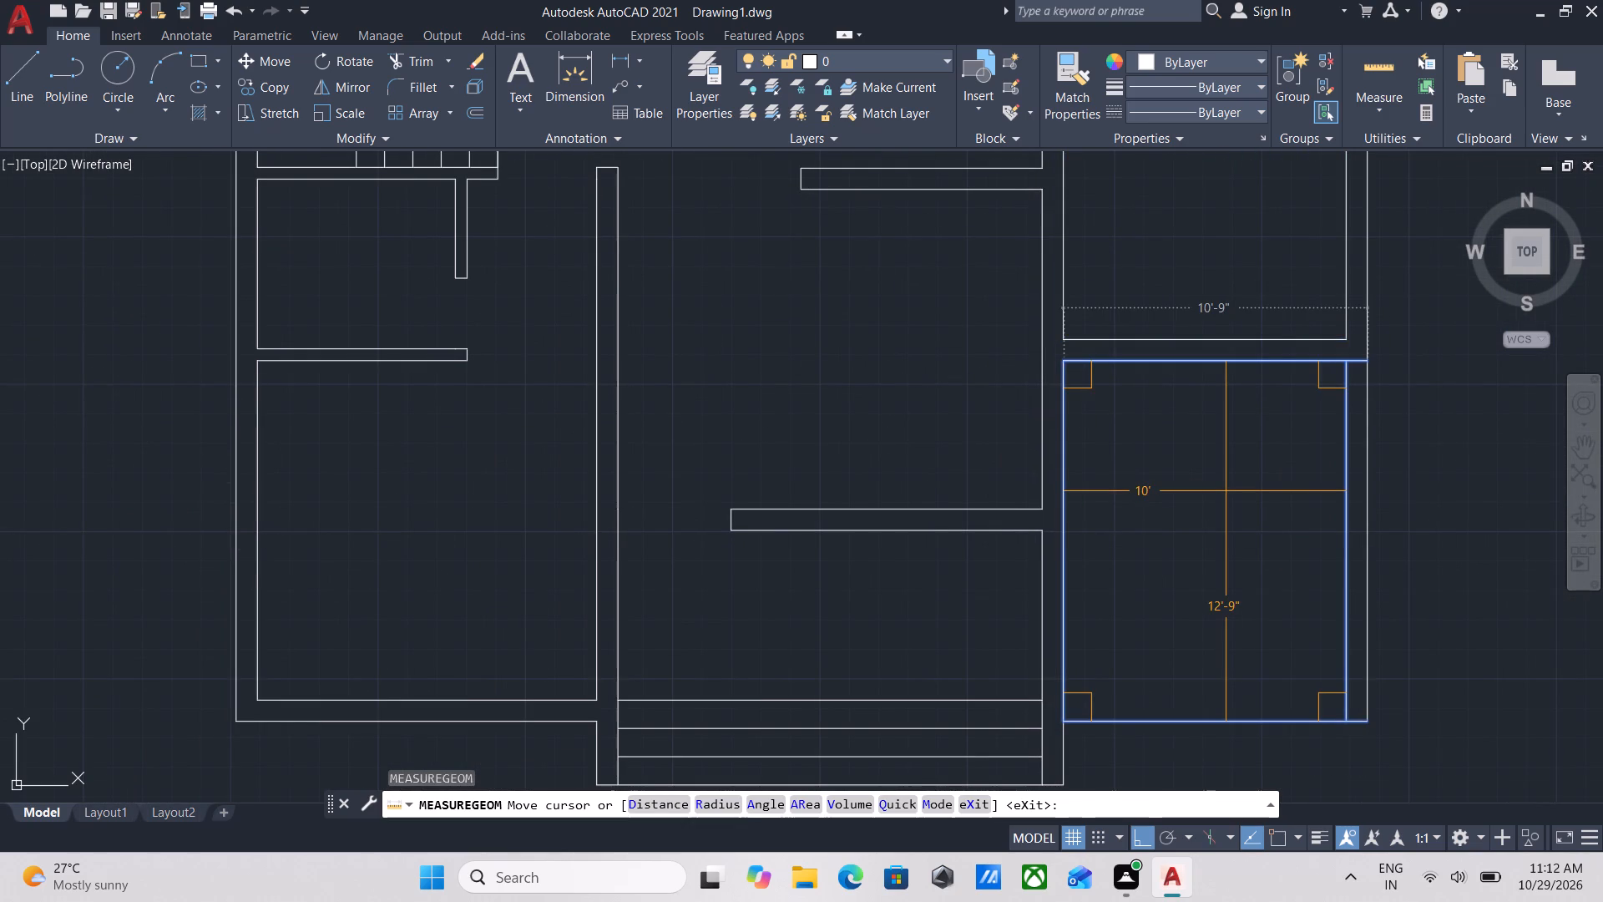
Quick-measure the small room south of the staircase and the adjoining southwest room.
{"action": "middle_click_drag", "start_coordinate": [1004, 368], "coordinate": [1207, 460]}
{"action": "scroll", "coordinate": [1207, 460], "scroll_direction": "down", "scroll_amount": 1}
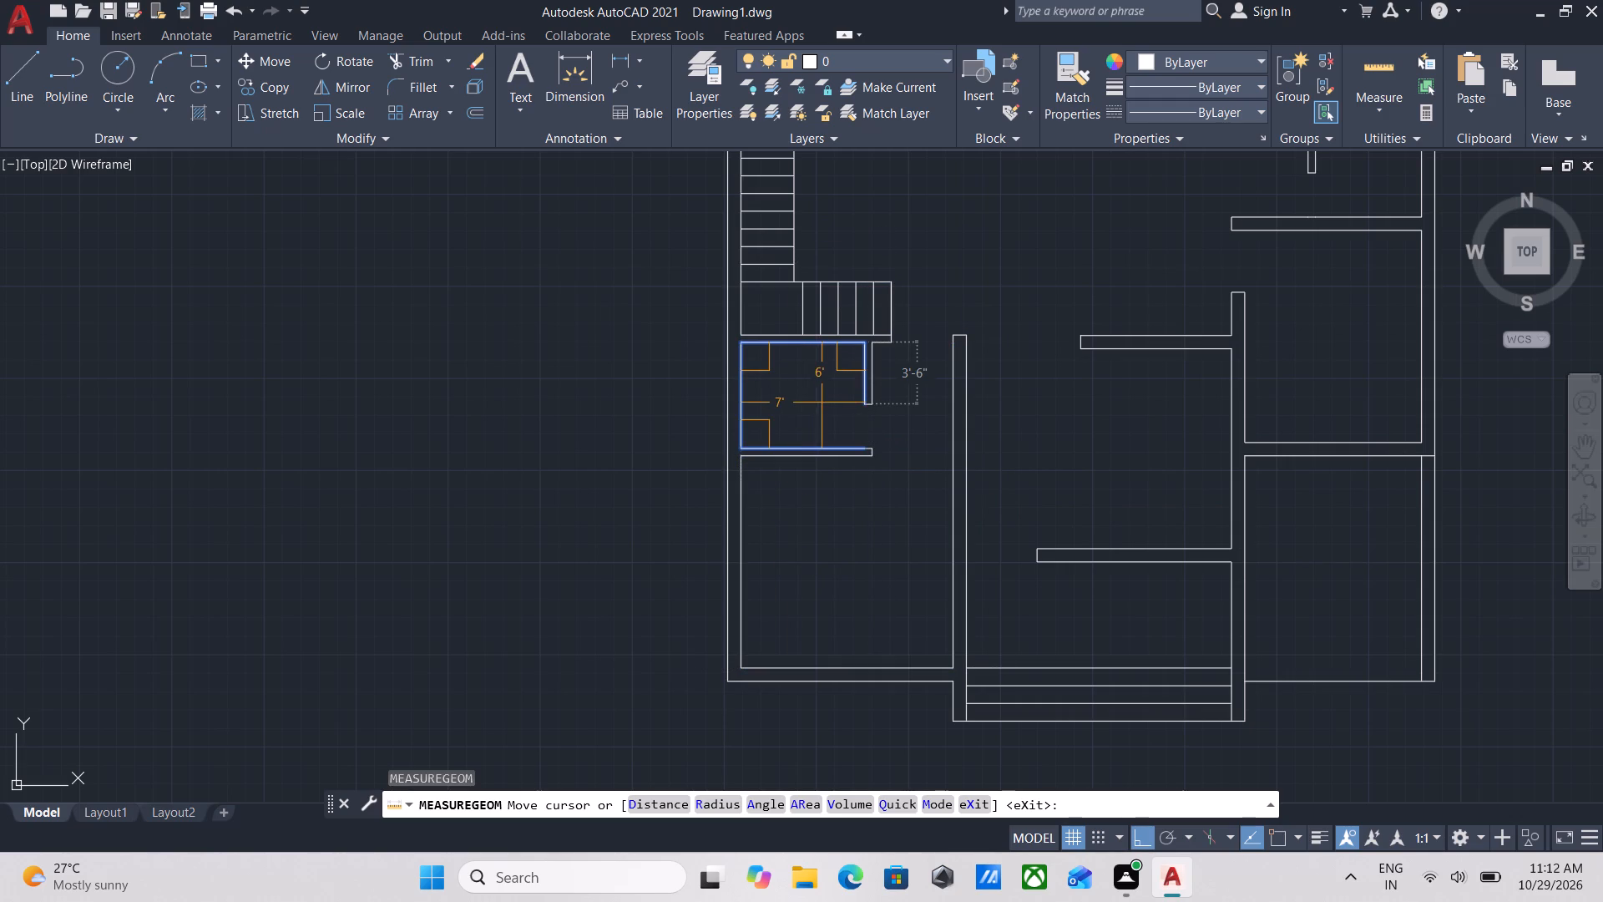
{"action": "scroll", "coordinate": [823, 404], "scroll_direction": "up", "scroll_amount": 2}
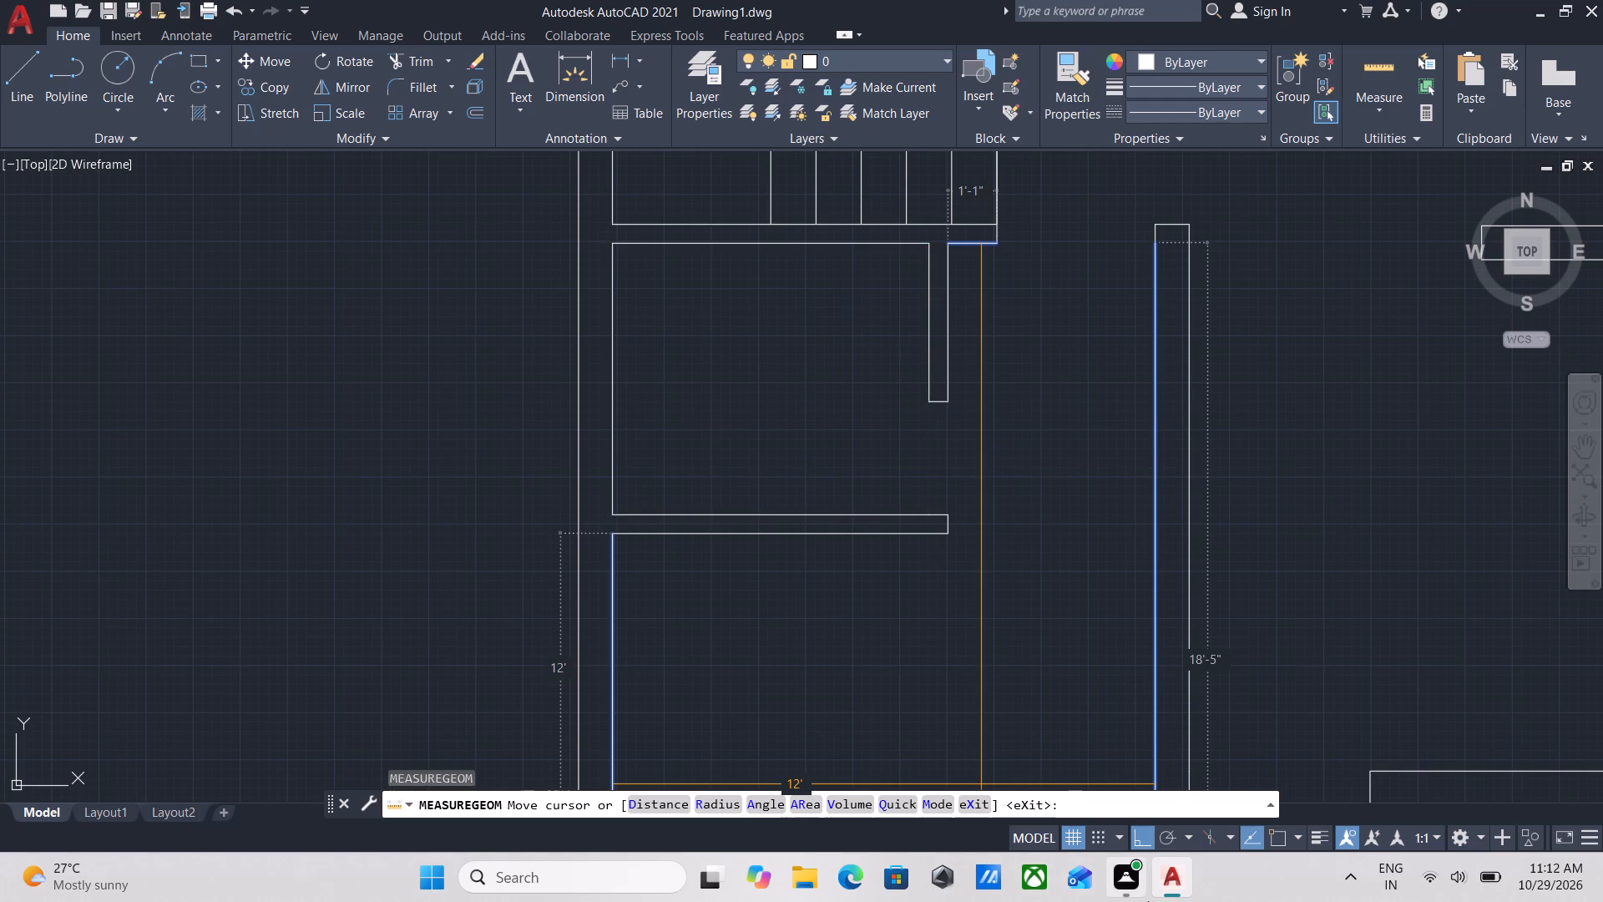
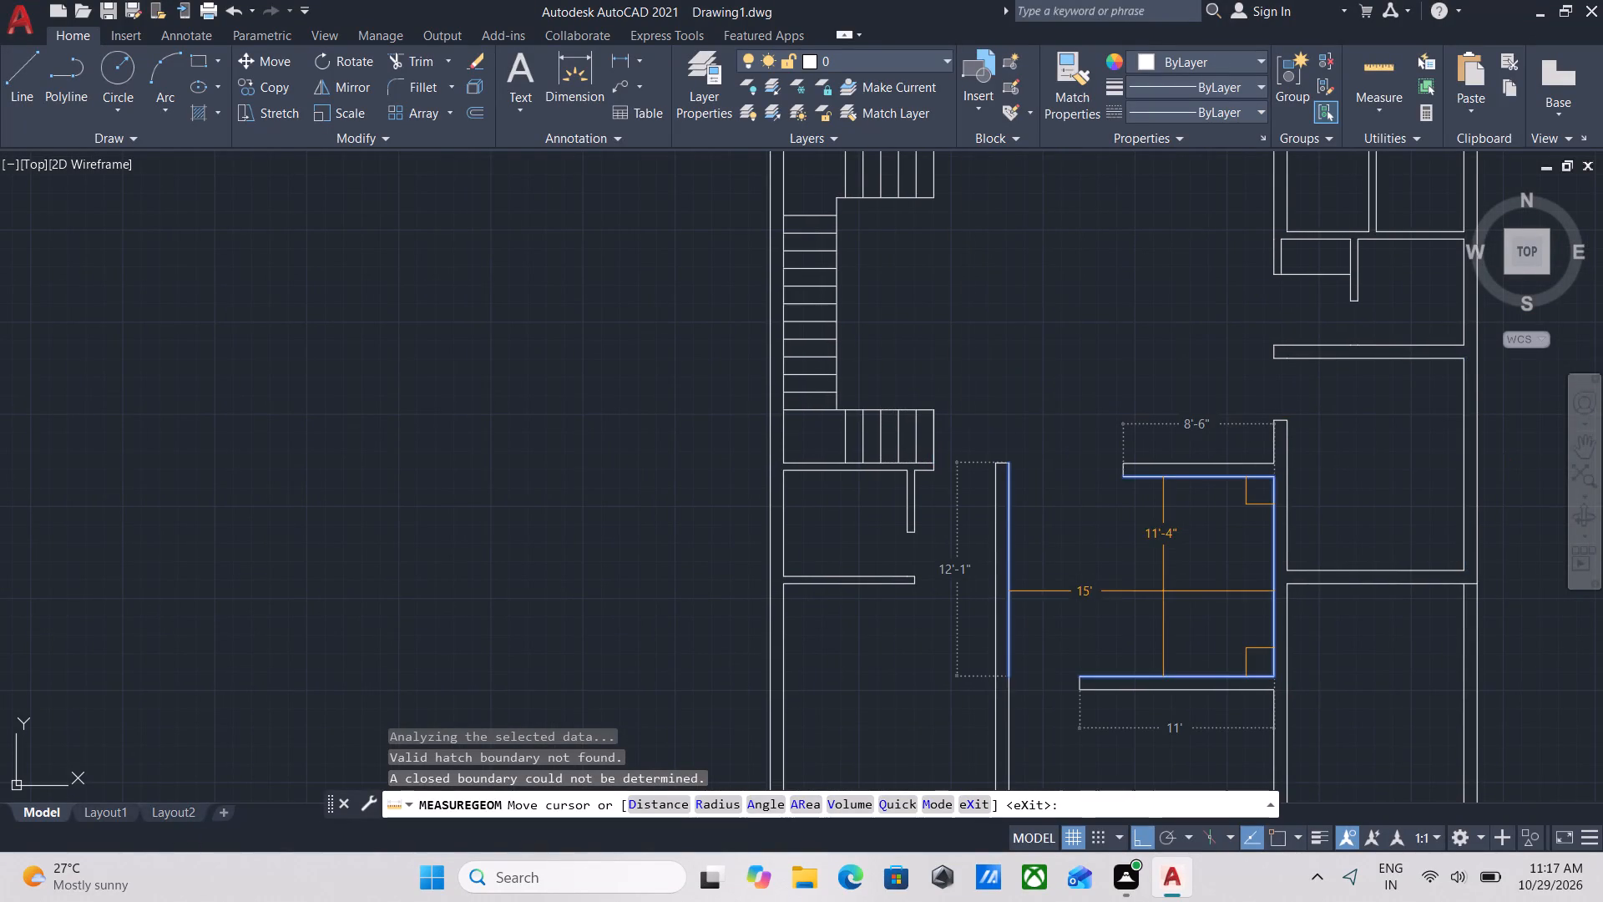
Quick-measure the interior width and depth of the large central room between the staircase and the eastern rooms.
{"action": "scroll", "coordinate": [1178, 545], "scroll_direction": "down", "scroll_amount": 1}
{"action": "middle_click_drag", "start_coordinate": [1176, 545], "coordinate": [1077, 546]}
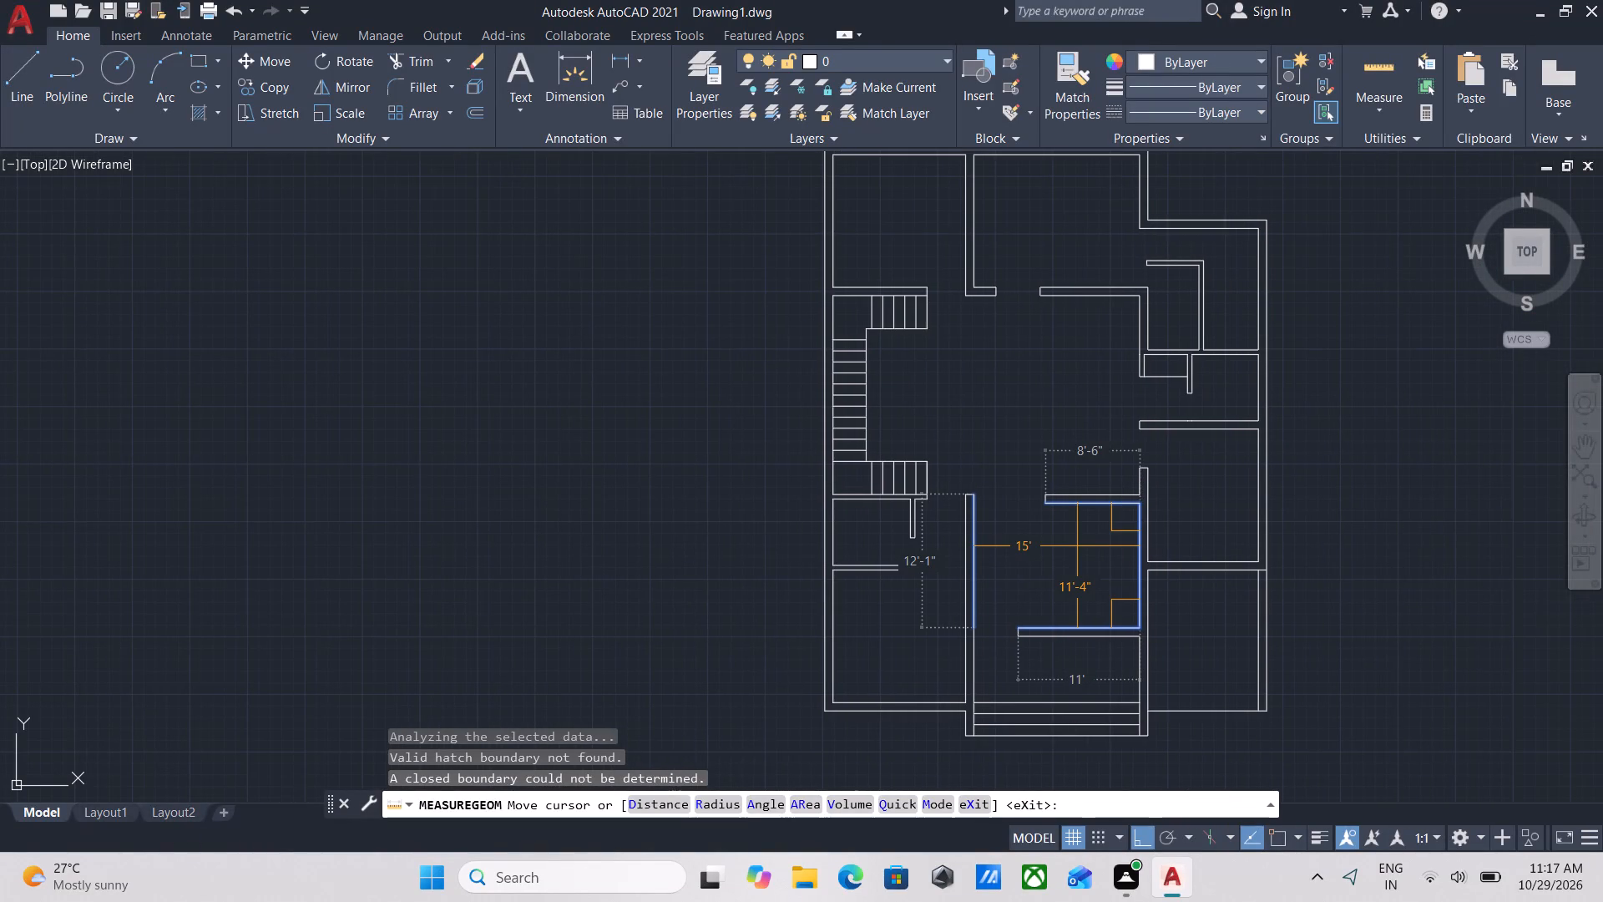
{"action": "middle_click_drag", "start_coordinate": [923, 206], "coordinate": [925, 208]}
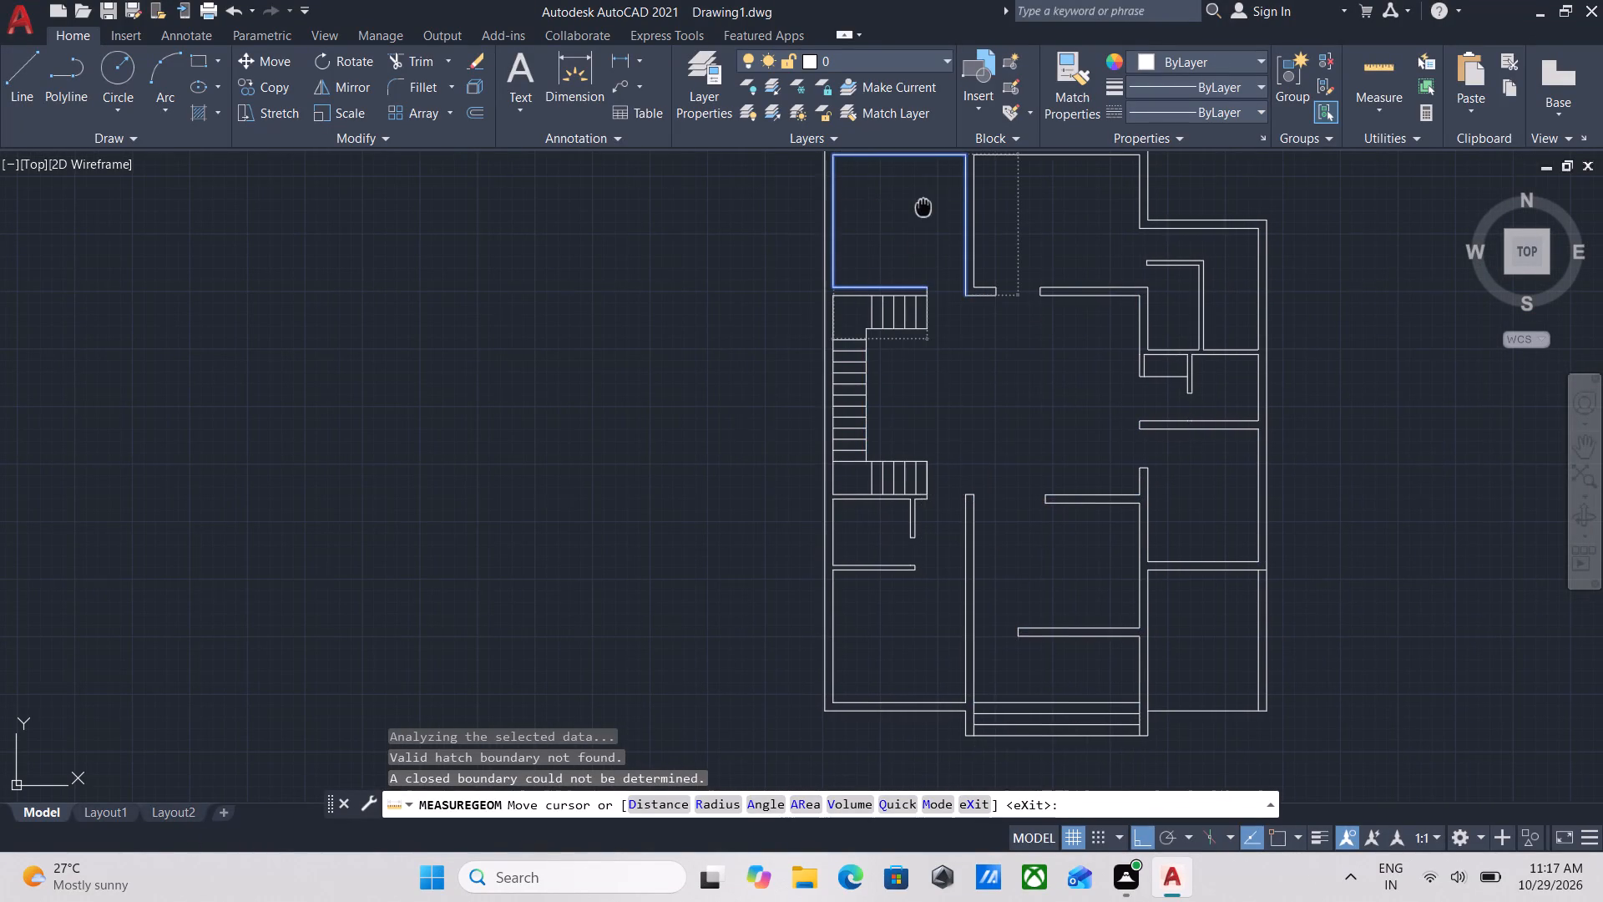
{"action": "middle_click_drag", "start_coordinate": [925, 208], "coordinate": [918, 260]}
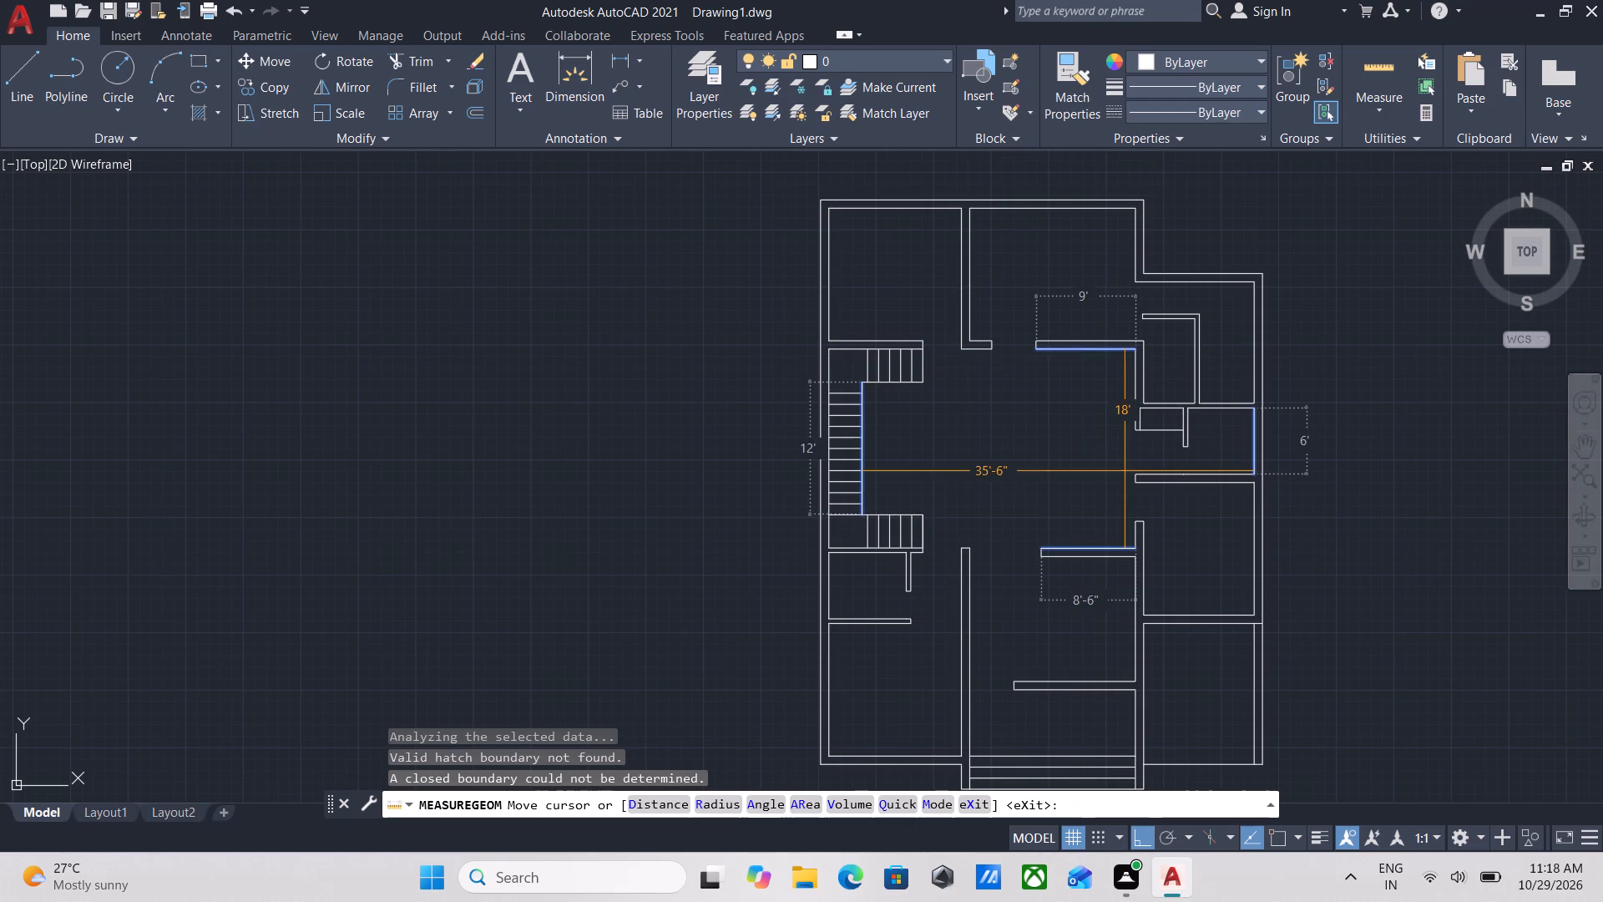
{"action": "scroll", "coordinate": [1183, 460], "scroll_direction": "up", "scroll_amount": 2}
{"action": "scroll", "coordinate": [1031, 467], "scroll_direction": "down", "scroll_amount": 2}
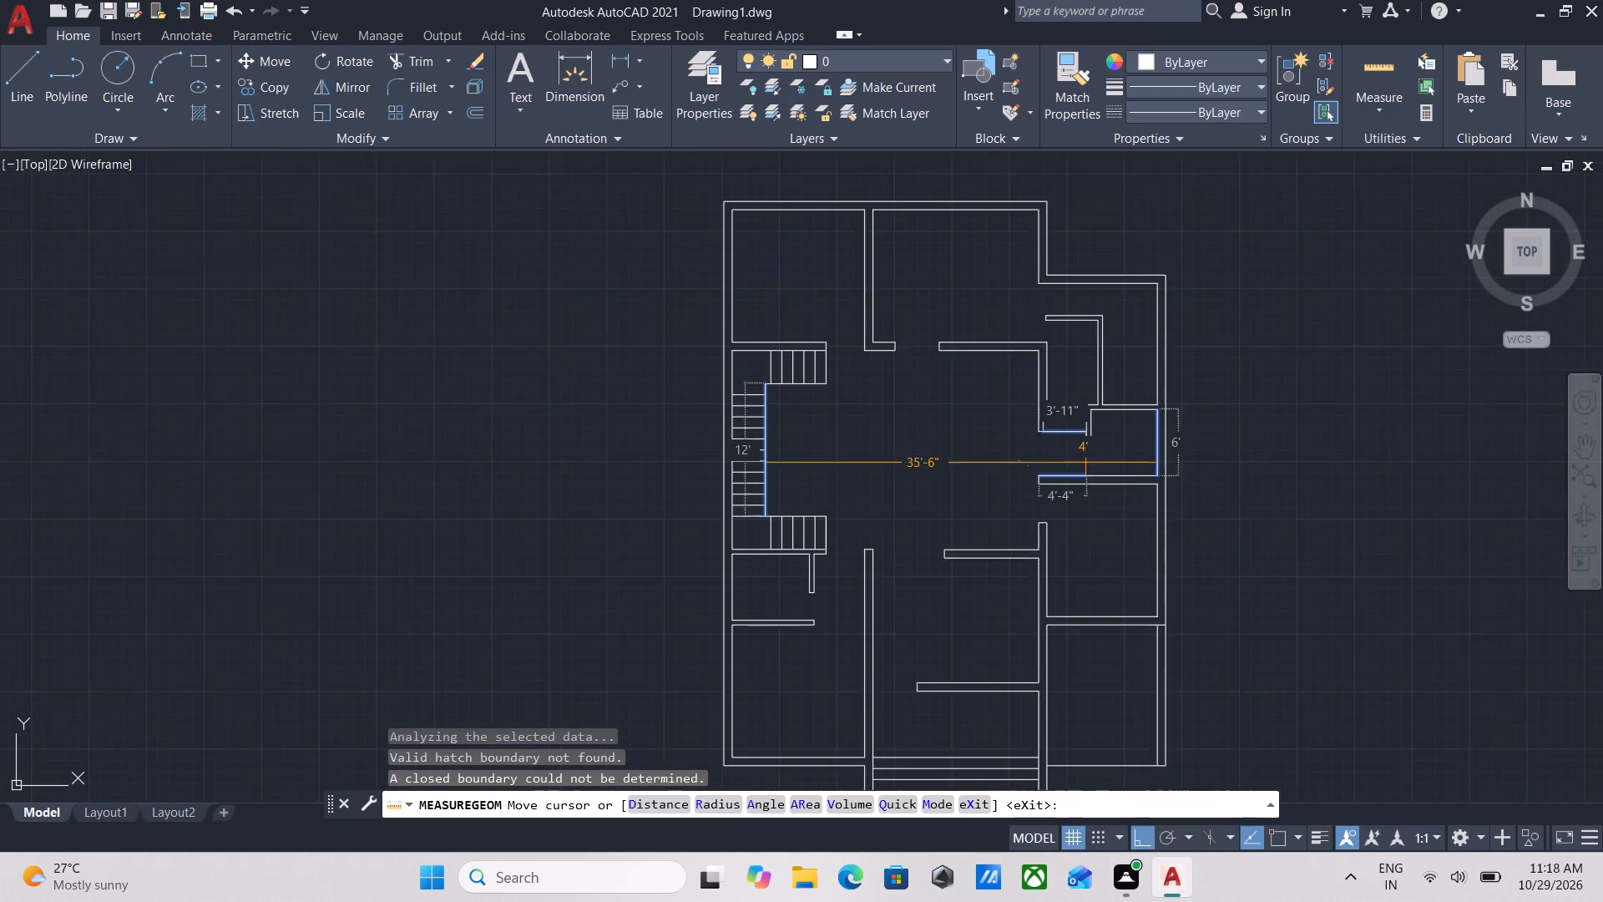
Quick-measure the interior width and depth of the two south-central spaces between the central room and the entrance steps.
{"action": "middle_click_drag", "start_coordinate": [1004, 454], "coordinate": [933, 316]}
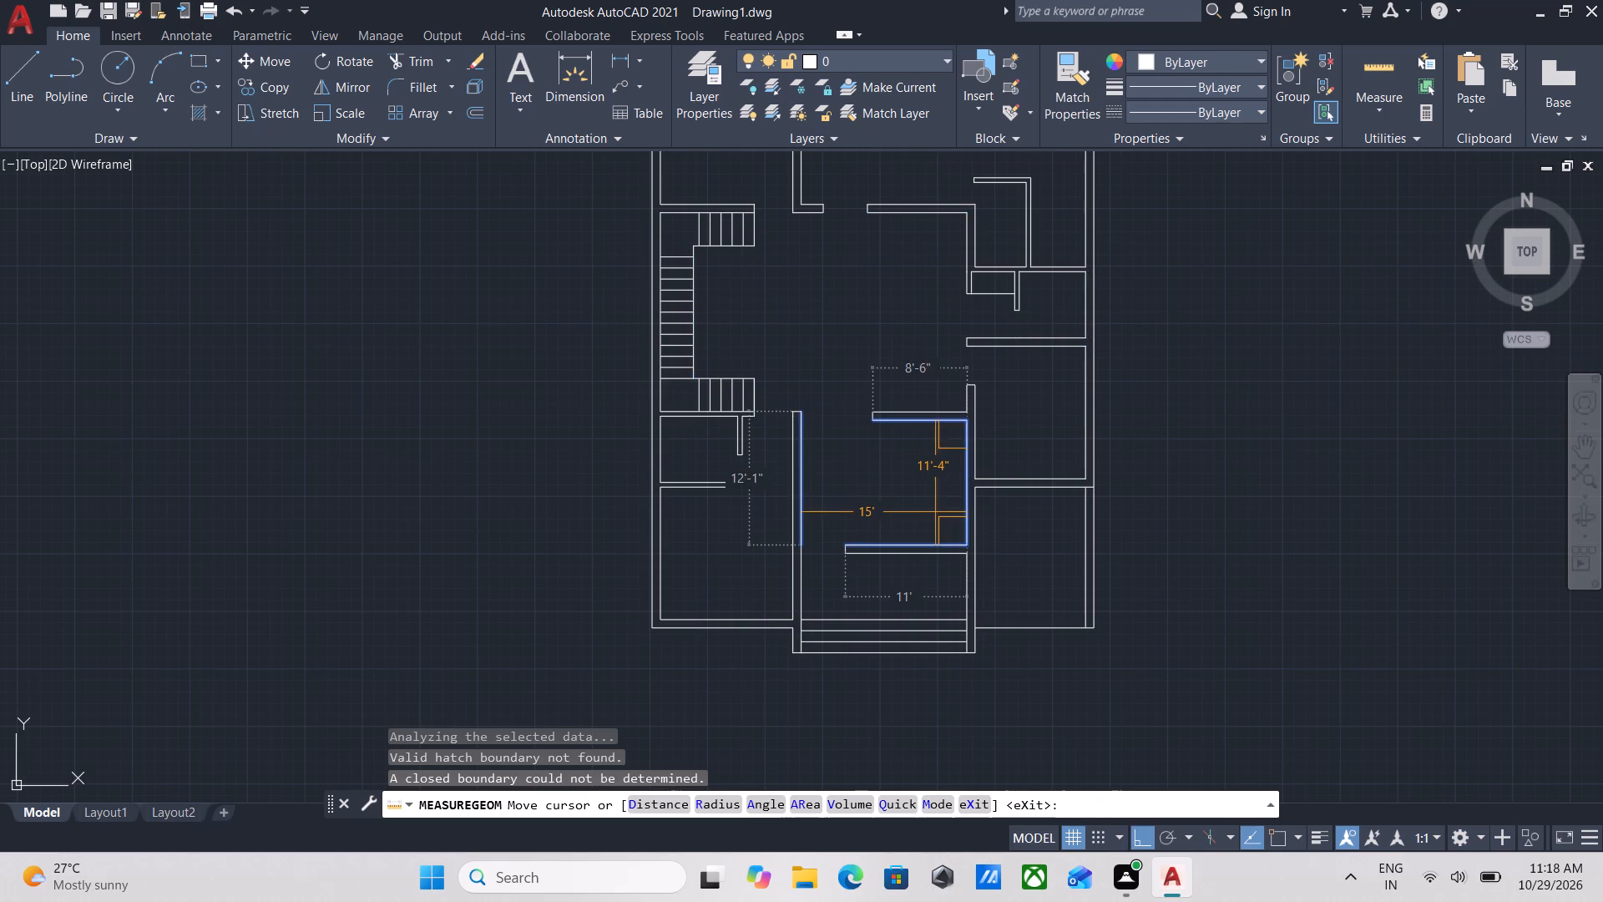
{"action": "scroll", "coordinate": [913, 596], "scroll_direction": "up", "scroll_amount": 3}
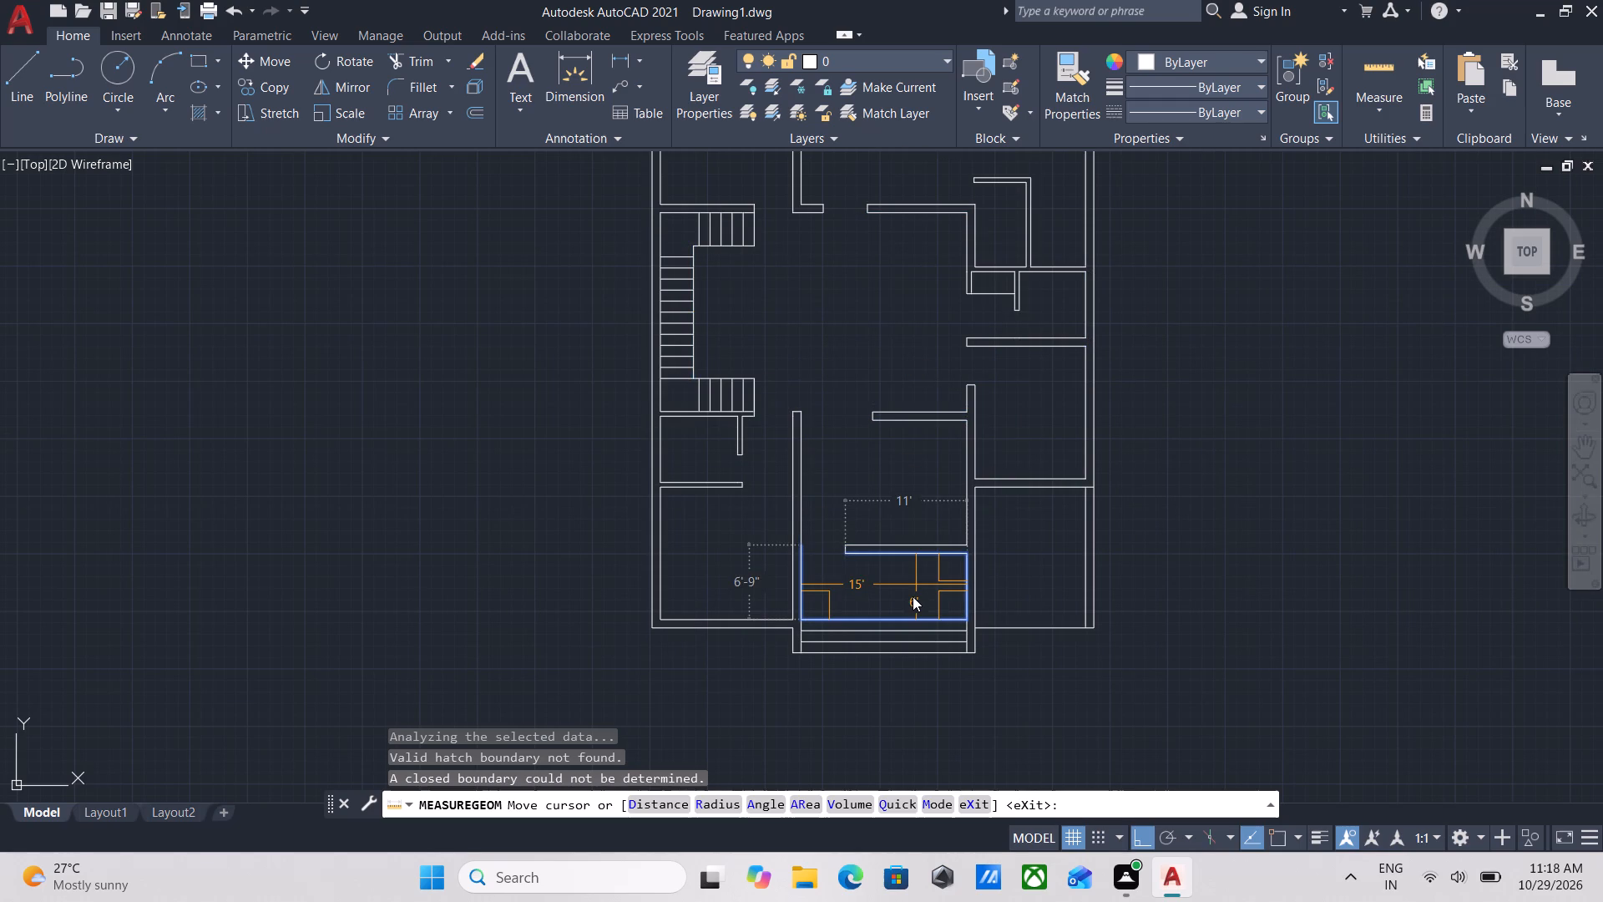
{"action": "scroll", "coordinate": [913, 596], "scroll_direction": "up", "scroll_amount": 7}
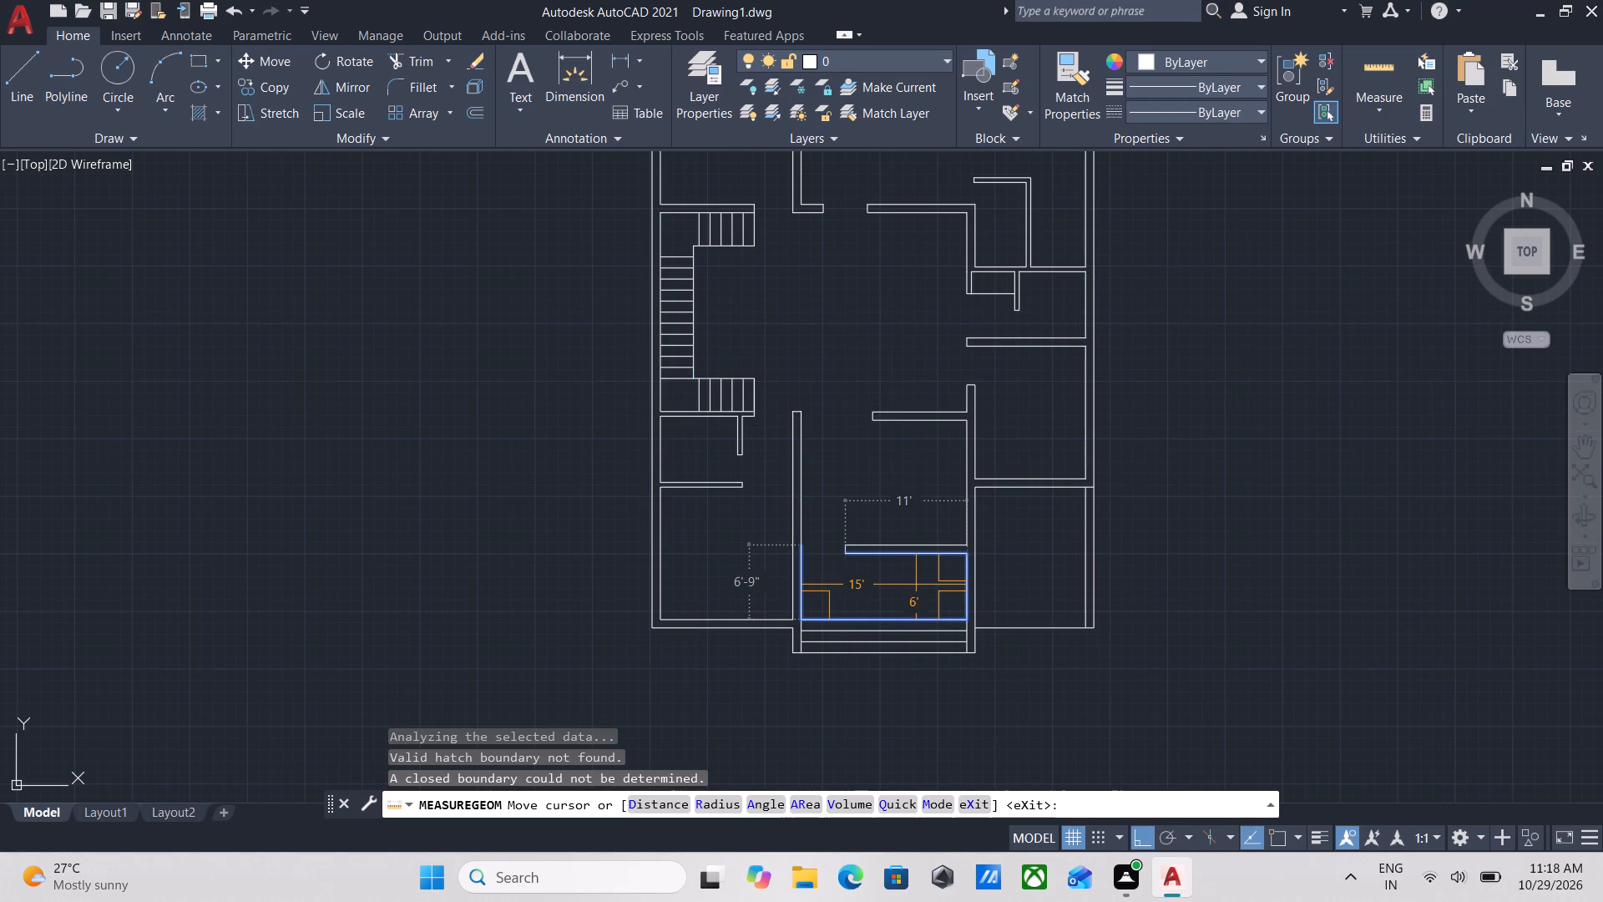
{"action": "scroll", "coordinate": [812, 536], "scroll_direction": "up", "scroll_amount": 4}
{"action": "scroll", "coordinate": [910, 615], "scroll_direction": "down", "scroll_amount": 2}
{"action": "middle_click_drag", "start_coordinate": [910, 614], "coordinate": [897, 576]}
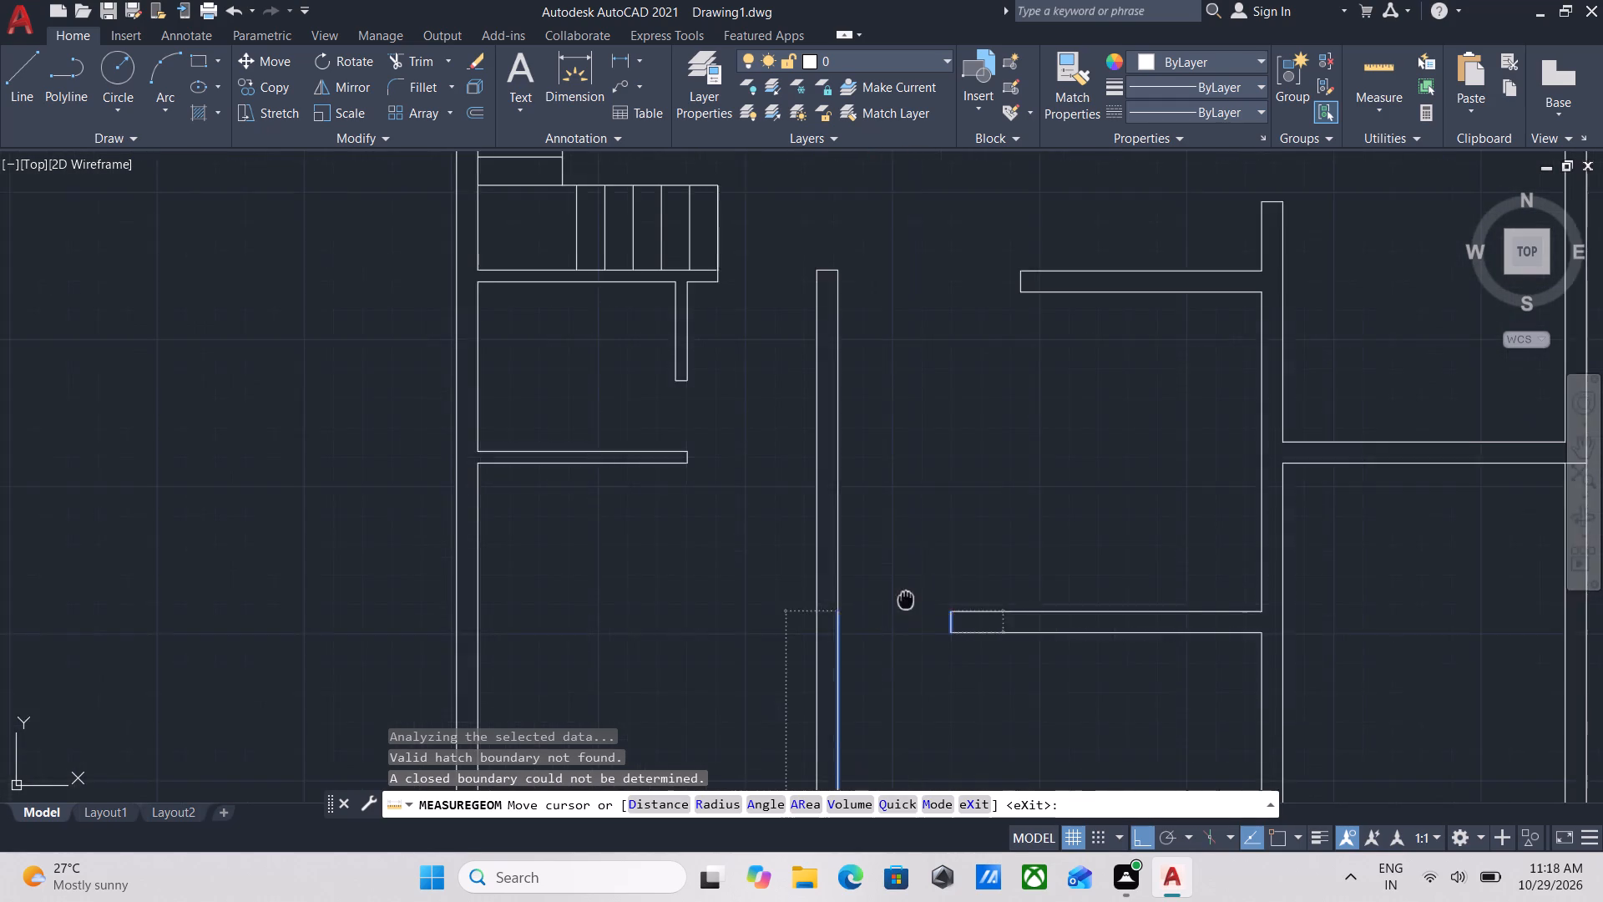
{"action": "middle_click_drag", "start_coordinate": [897, 576], "coordinate": [866, 411]}
{"action": "scroll", "coordinate": [882, 411], "scroll_direction": "up", "scroll_amount": 1}
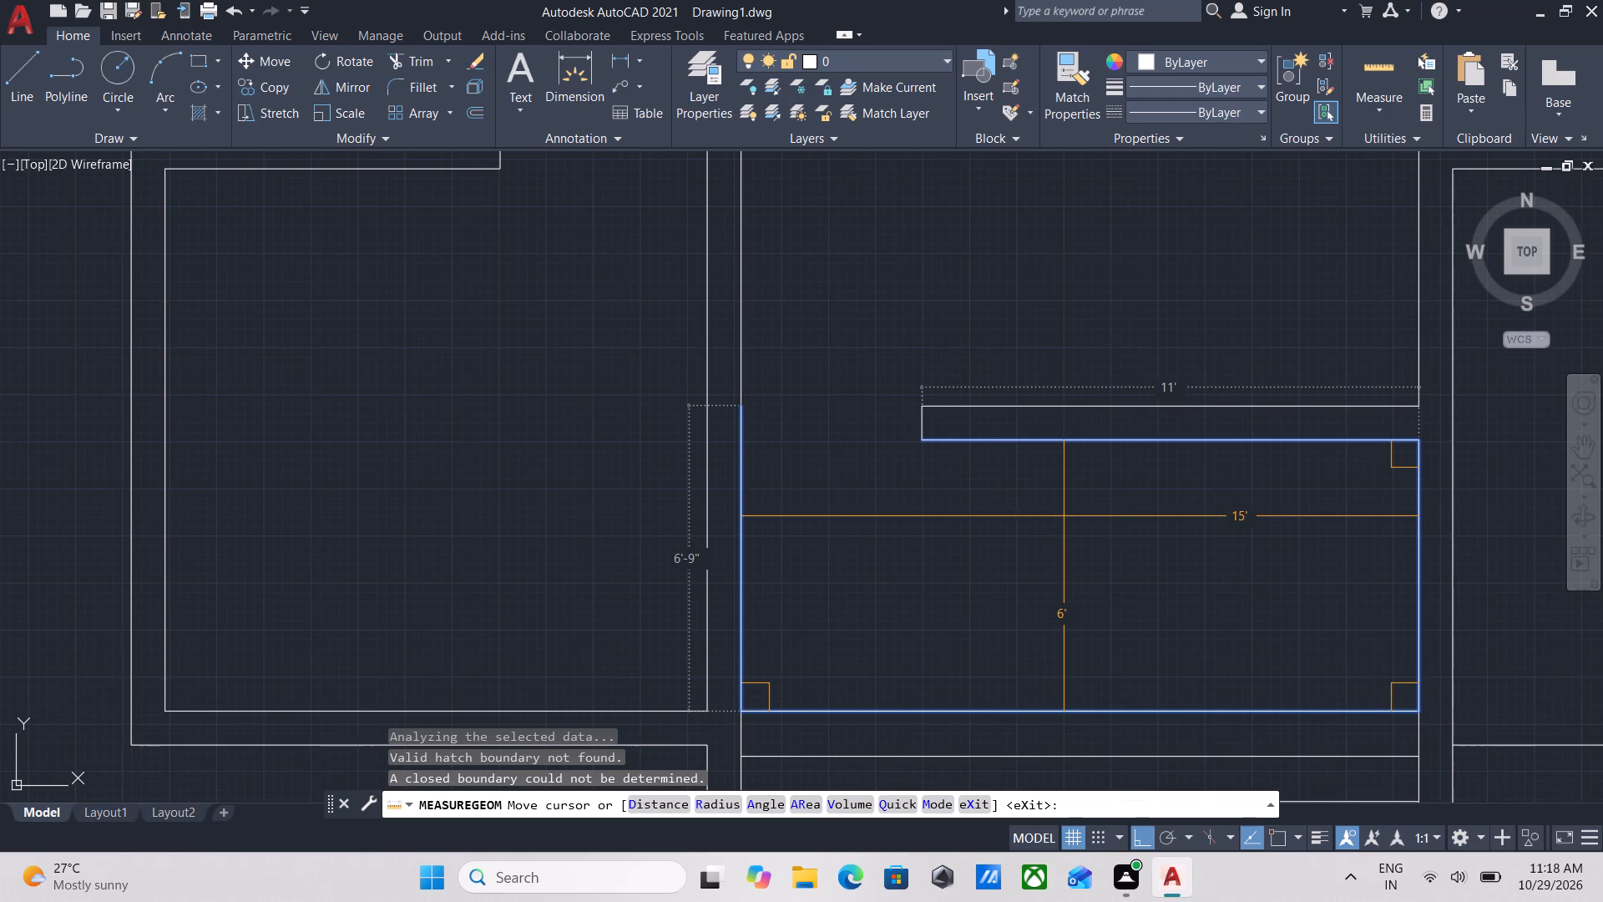
{"action": "key", "text": "Escape"}
Quick-measure the interior width and depth of the southeast corner room.
{"action": "scroll", "coordinate": [1187, 464], "scroll_direction": "down", "scroll_amount": 3}
{"action": "middle_click_drag", "start_coordinate": [1177, 463], "coordinate": [938, 474]}
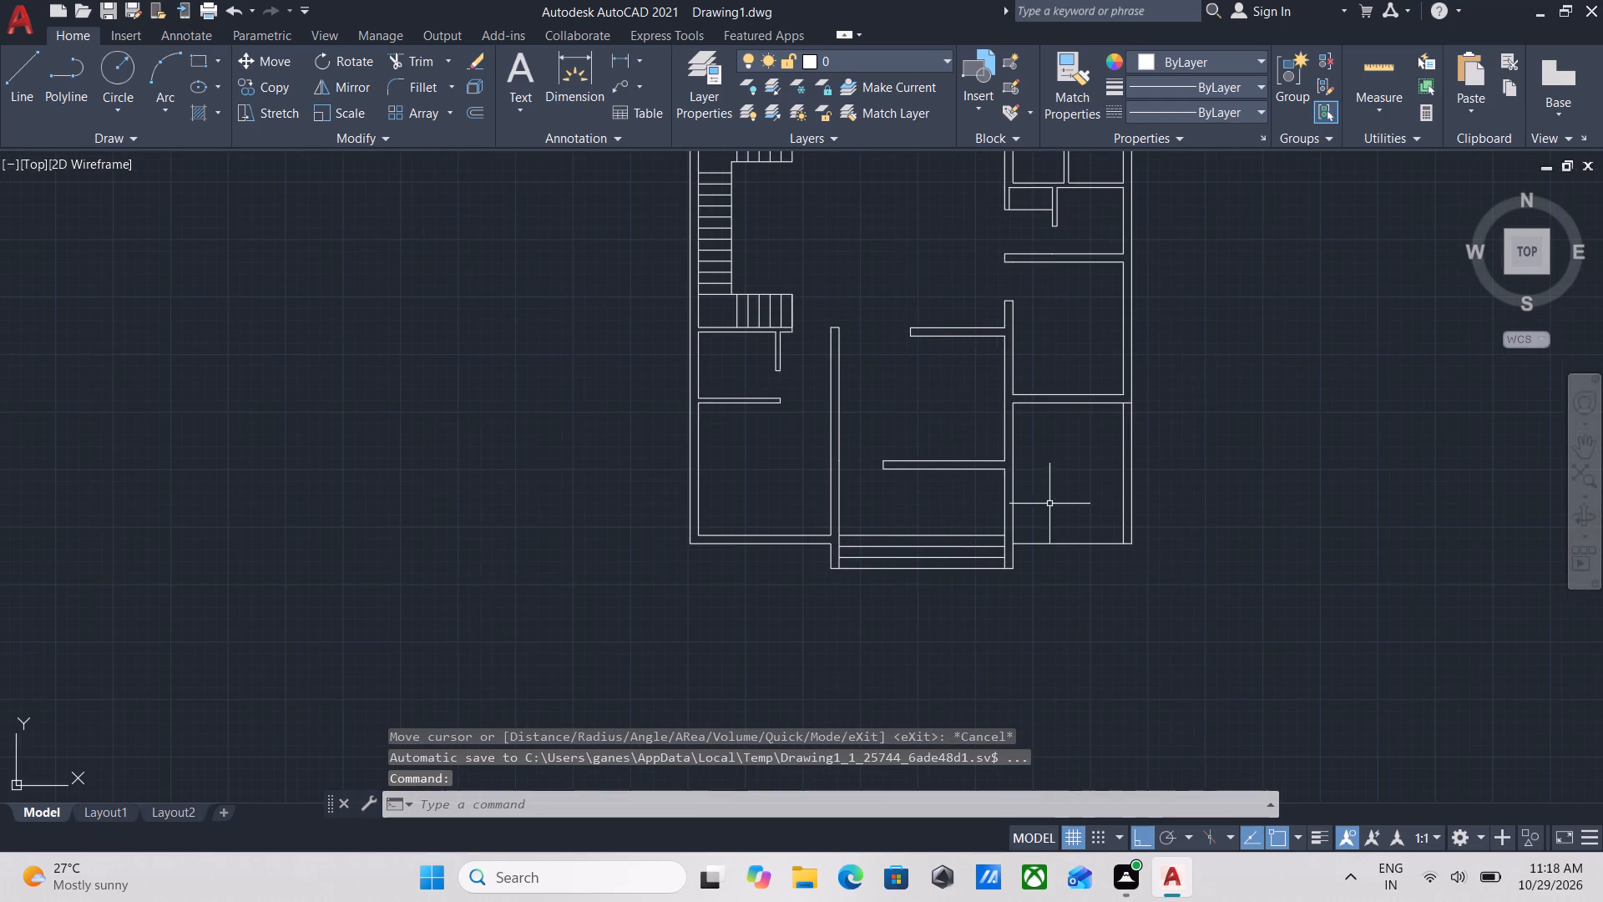
{"action": "type", "text": "mea"}
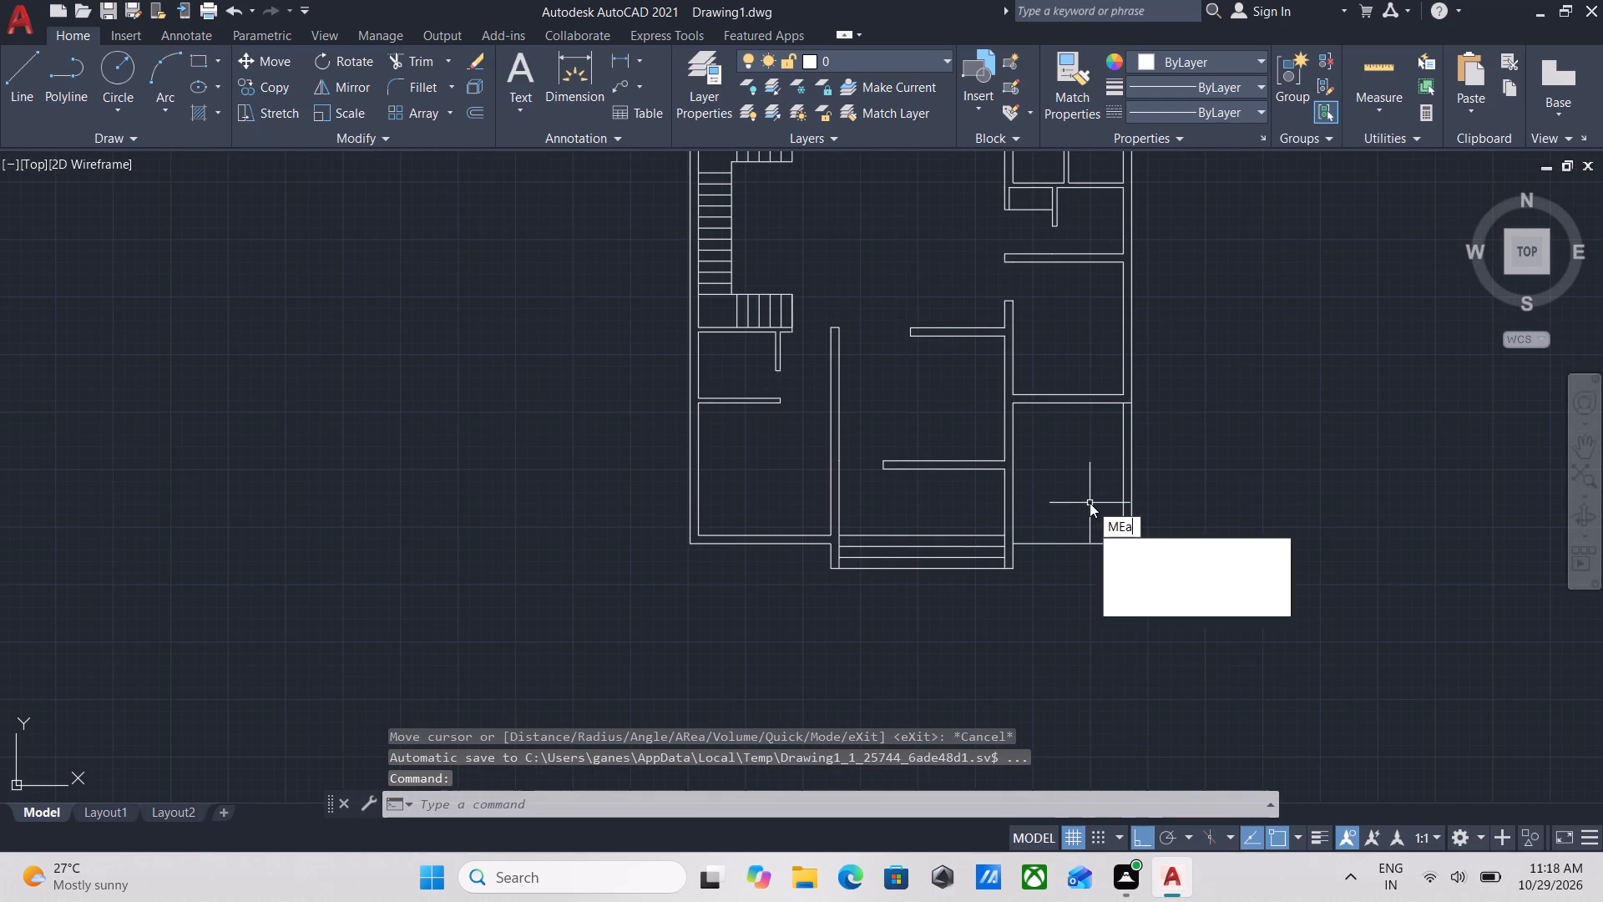
{"action": "key", "text": "Return"}
{"action": "scroll", "coordinate": [1090, 503], "scroll_direction": "up", "scroll_amount": 2}
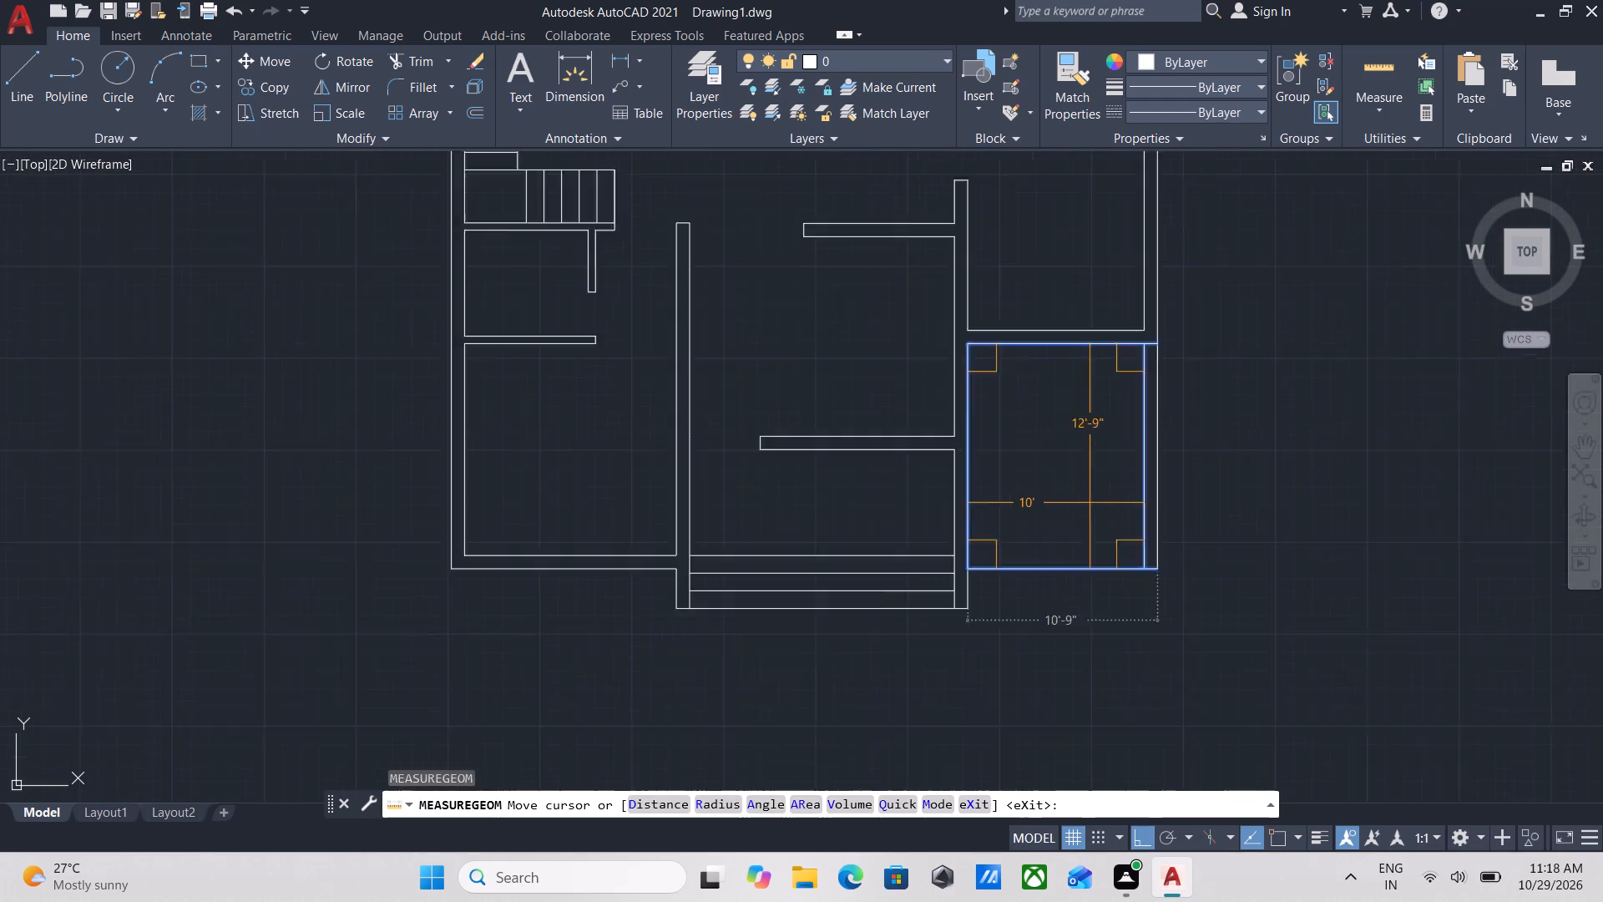
{"action": "key", "text": "Escape"}
Examine the floor plan's staircase, eastern rooms and southern rooms for drafting completeness.
{"action": "scroll", "coordinate": [1090, 503], "scroll_direction": "down", "scroll_amount": 1}
{"action": "middle_click_drag", "start_coordinate": [1090, 503], "coordinate": [1090, 504]}
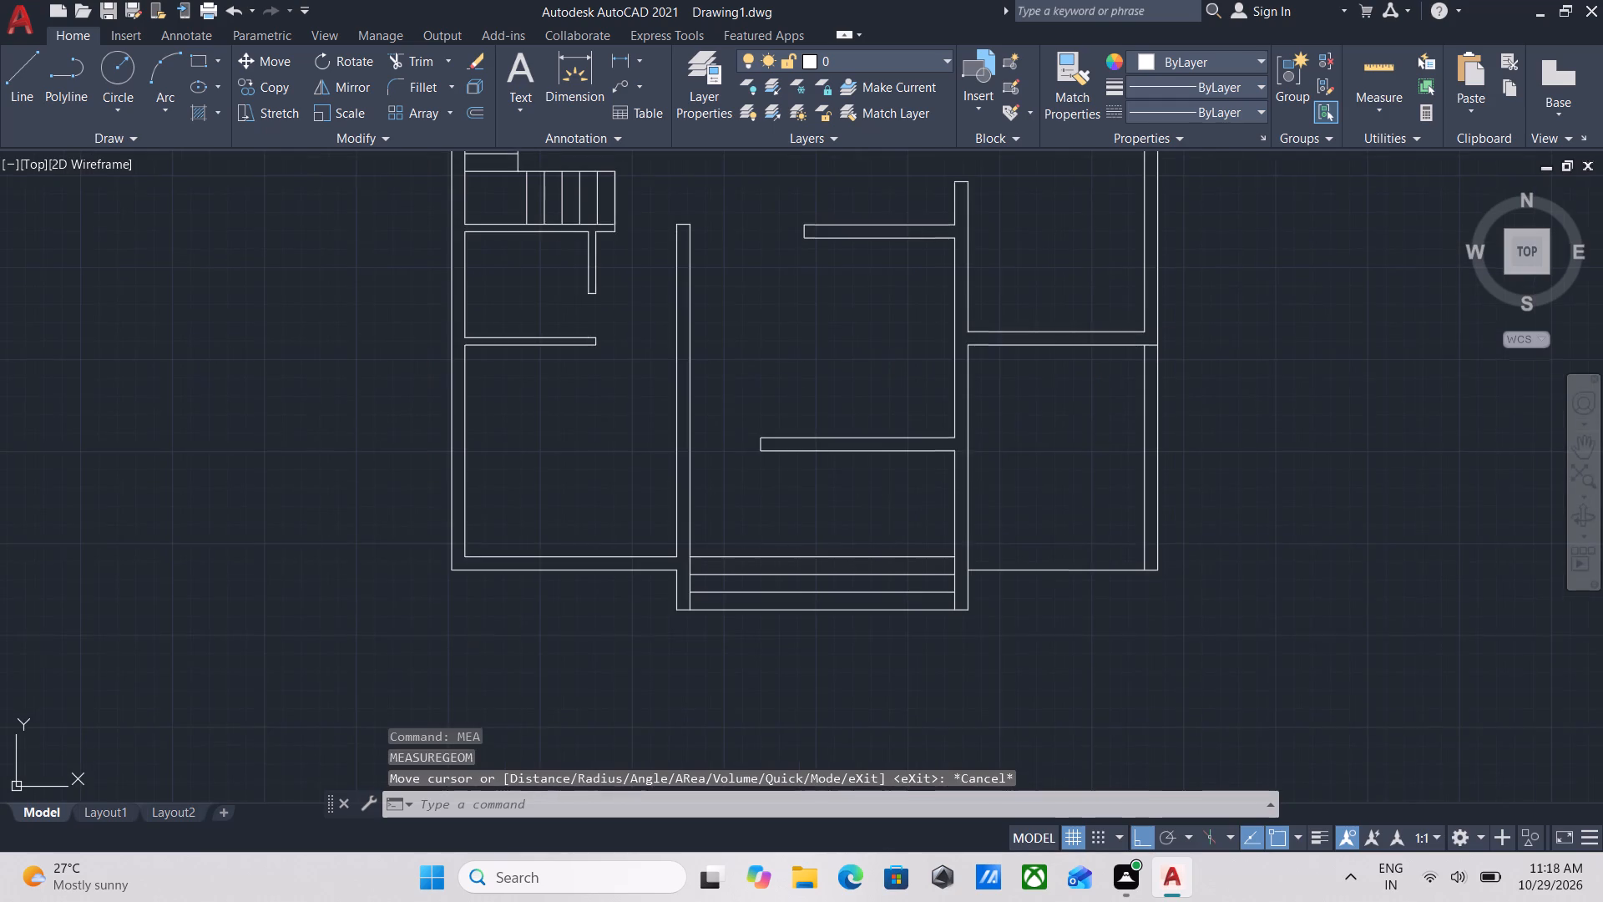
{"action": "middle_click_drag", "start_coordinate": [1090, 504], "coordinate": [1087, 548]}
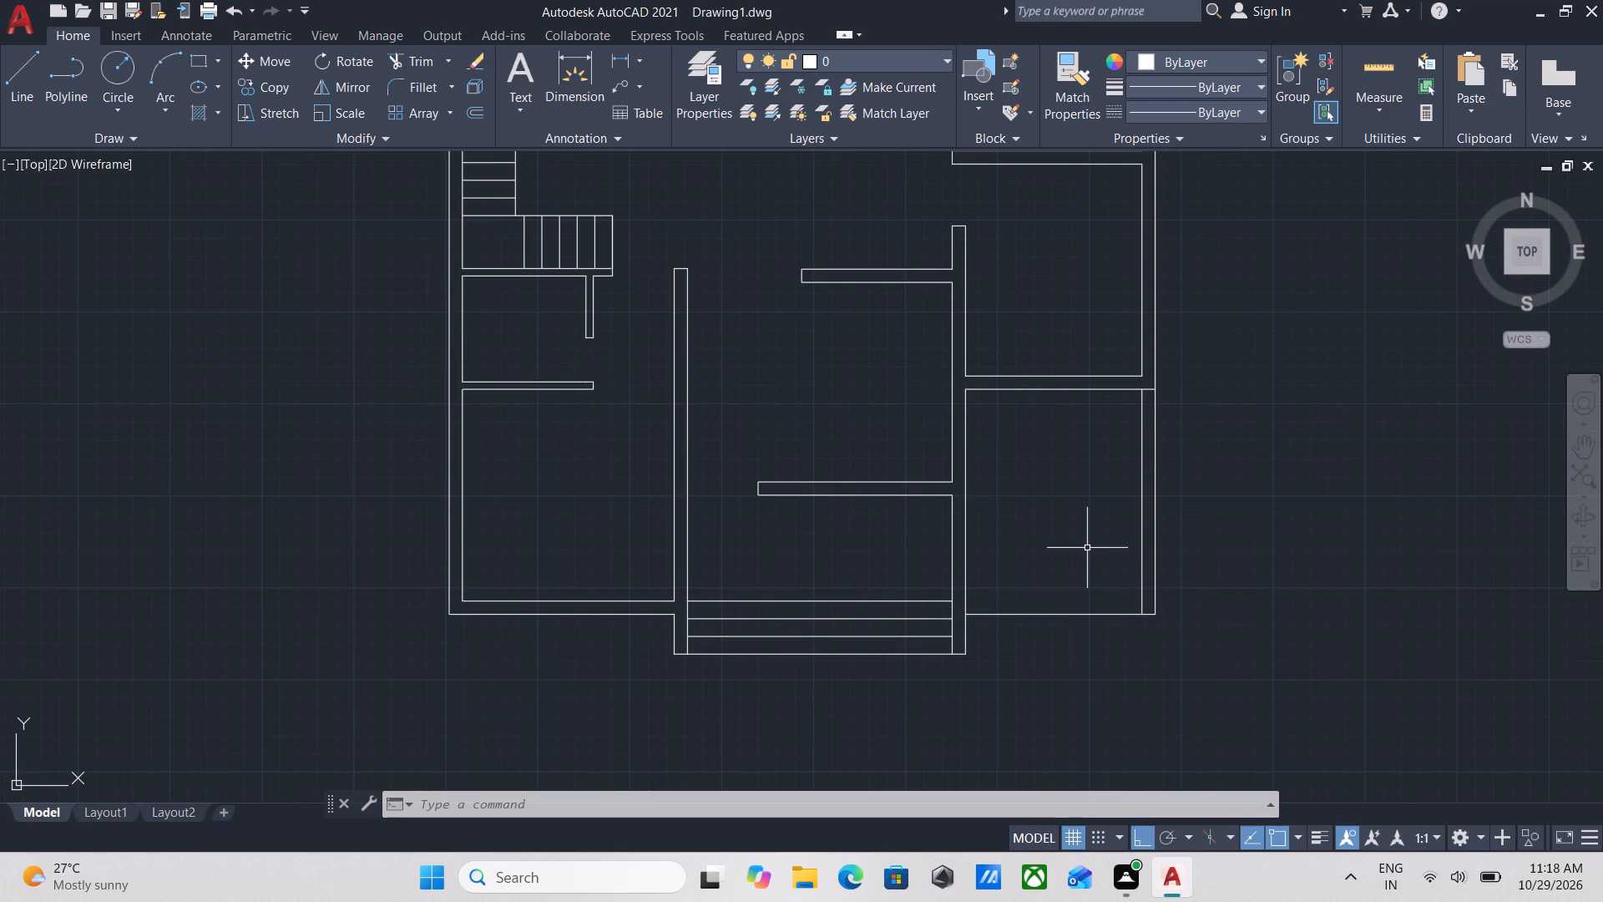
{"action": "scroll", "coordinate": [982, 508], "scroll_direction": "down", "scroll_amount": 1}
{"action": "middle_click_drag", "start_coordinate": [813, 473], "coordinate": [866, 549]}
{"action": "scroll", "coordinate": [835, 495], "scroll_direction": "down", "scroll_amount": 1}
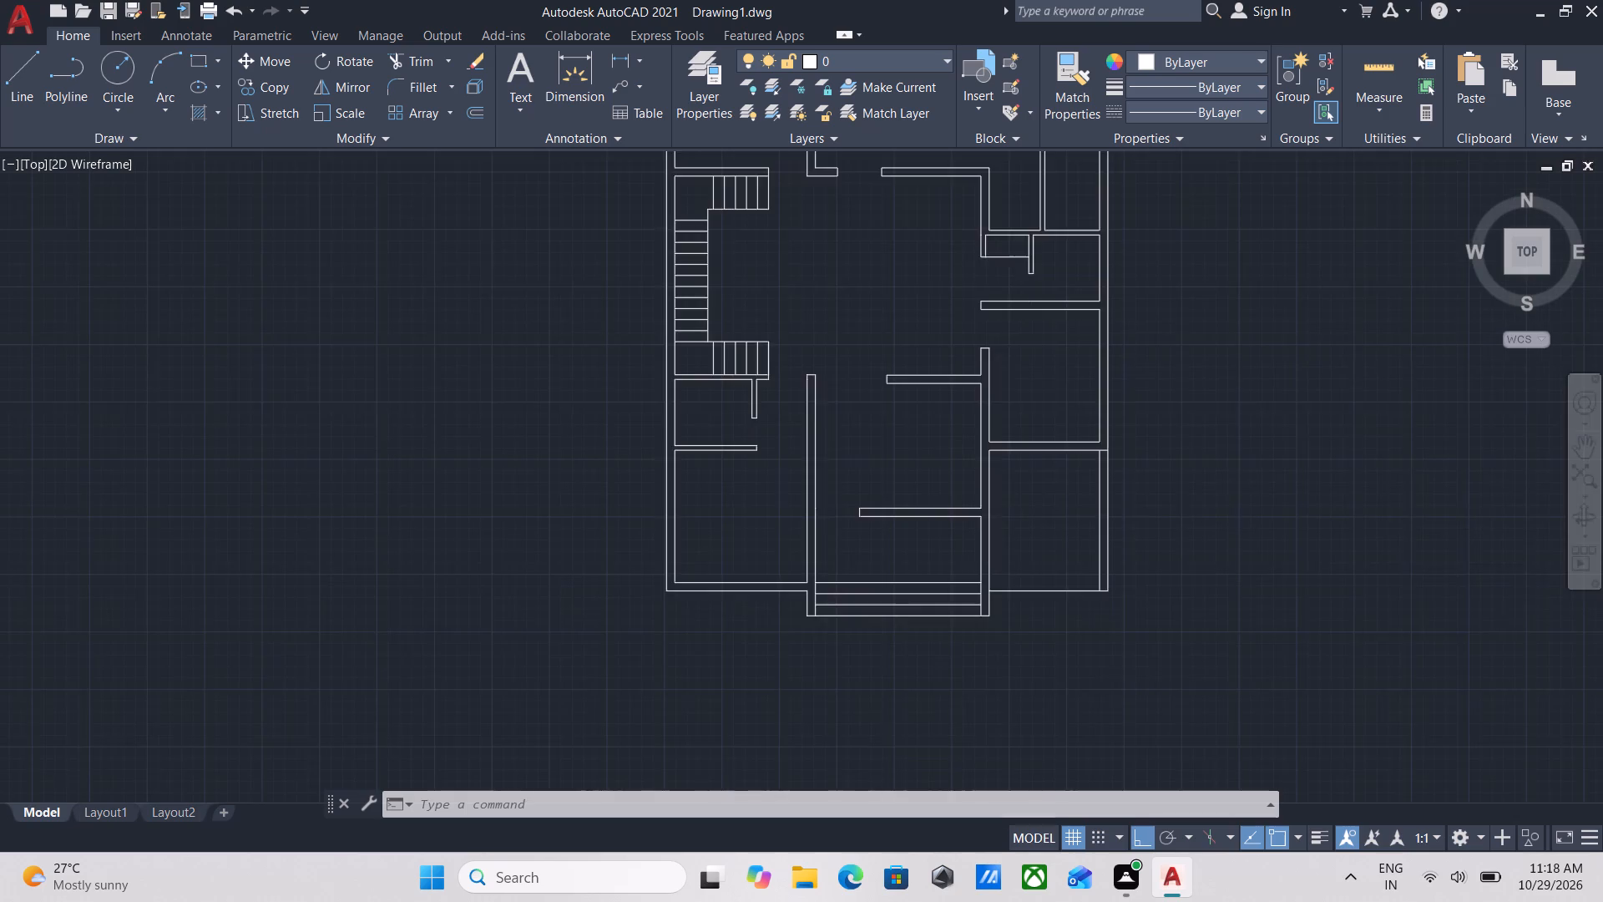
{"action": "middle_click_drag", "start_coordinate": [866, 549], "coordinate": [940, 682]}
{"action": "scroll", "coordinate": [977, 504], "scroll_direction": "up", "scroll_amount": 3}
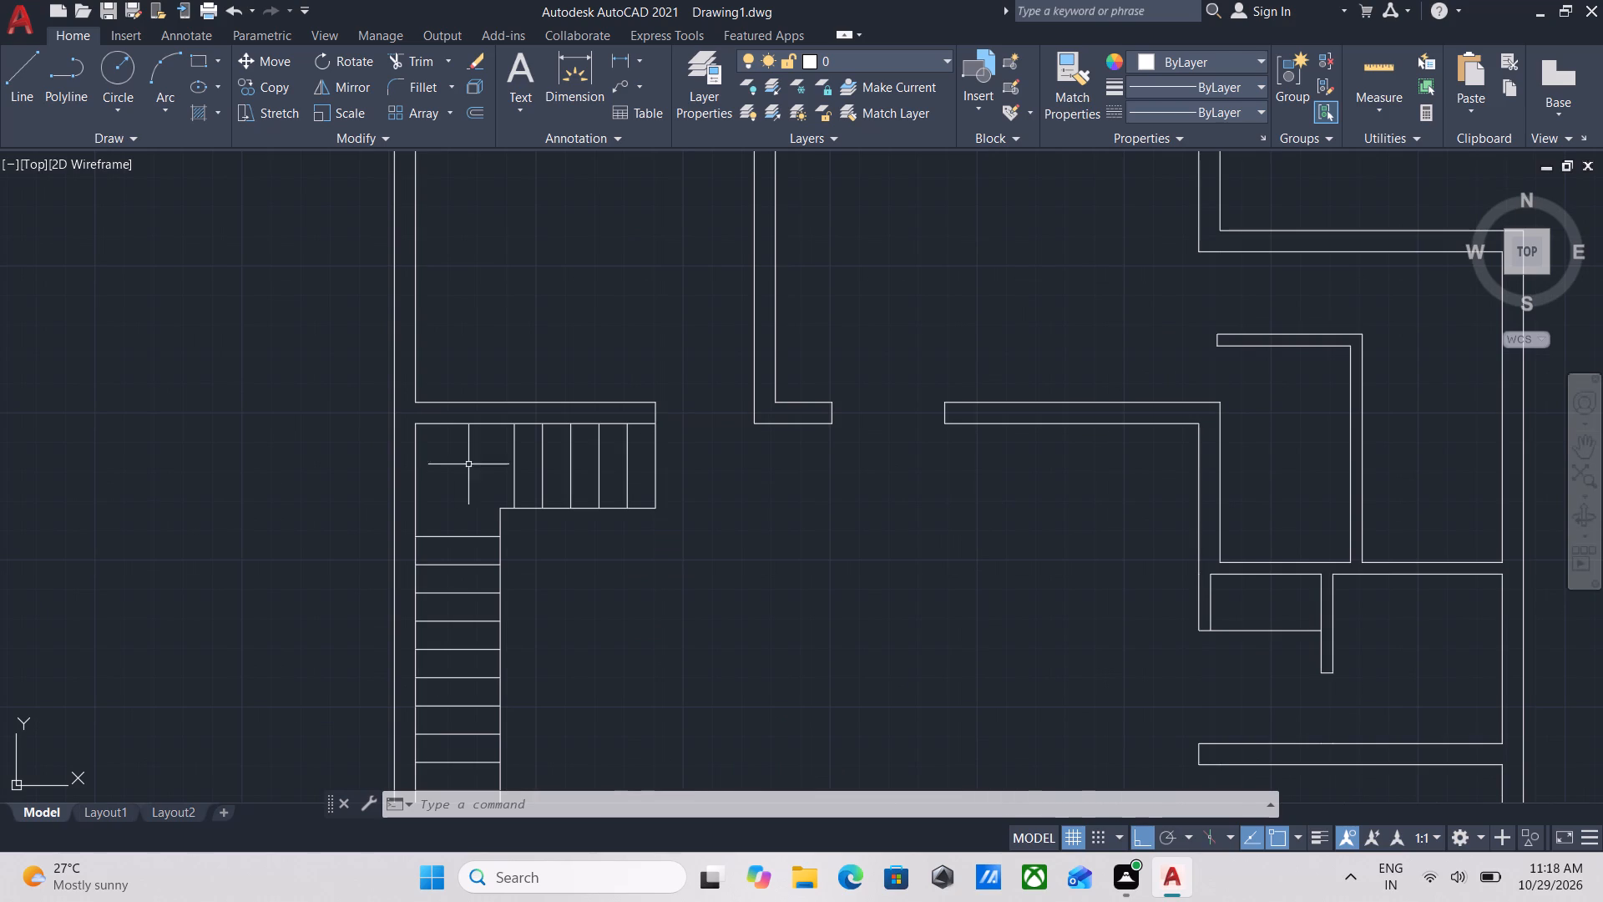
{"action": "scroll", "coordinate": [669, 423], "scroll_direction": "down", "scroll_amount": 2}
{"action": "middle_click_drag", "start_coordinate": [840, 504], "coordinate": [919, 506]}
{"action": "scroll", "coordinate": [782, 457], "scroll_direction": "up", "scroll_amount": 2}
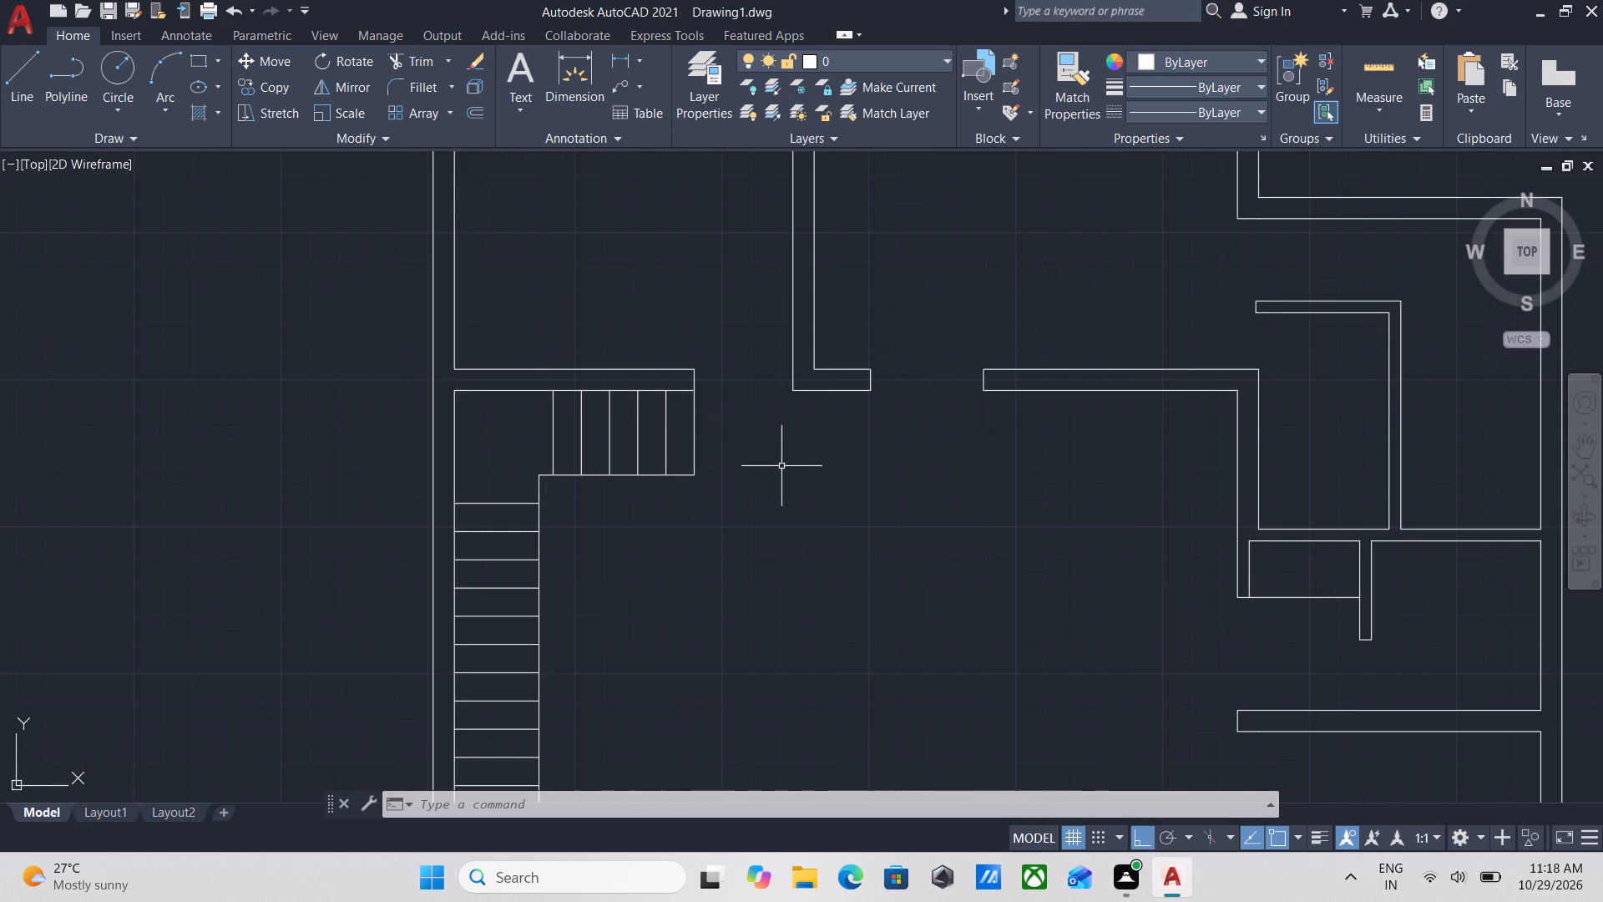
{"action": "scroll", "coordinate": [853, 580], "scroll_direction": "down", "scroll_amount": 2}
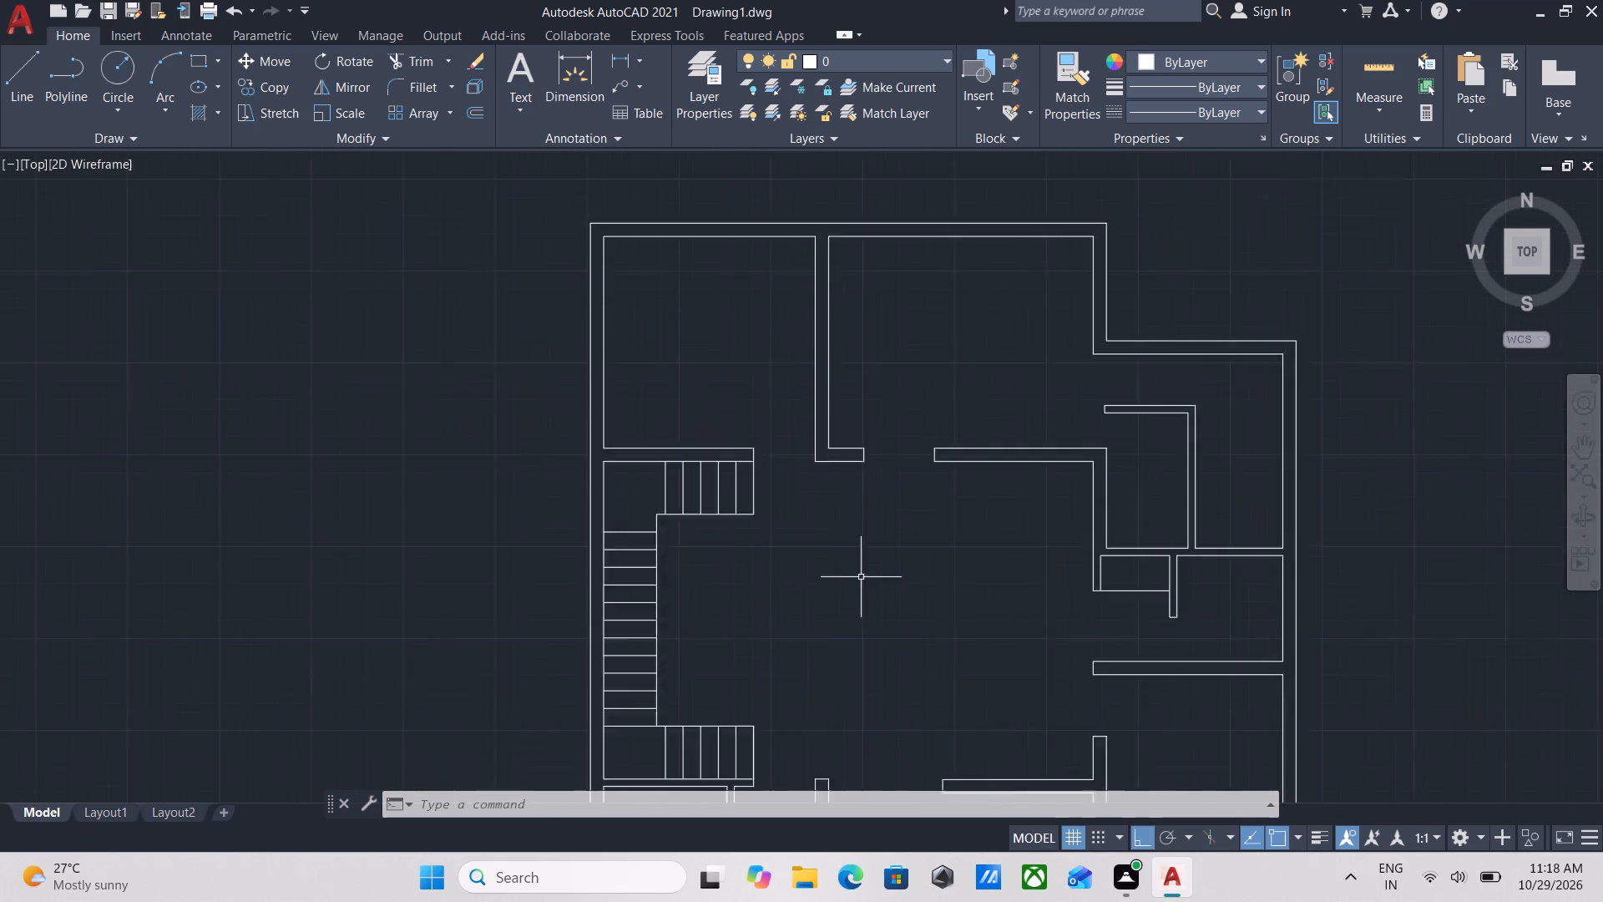
{"action": "middle_click_drag", "start_coordinate": [861, 577], "coordinate": [661, 469]}
{"action": "scroll", "coordinate": [872, 470], "scroll_direction": "up", "scroll_amount": 3}
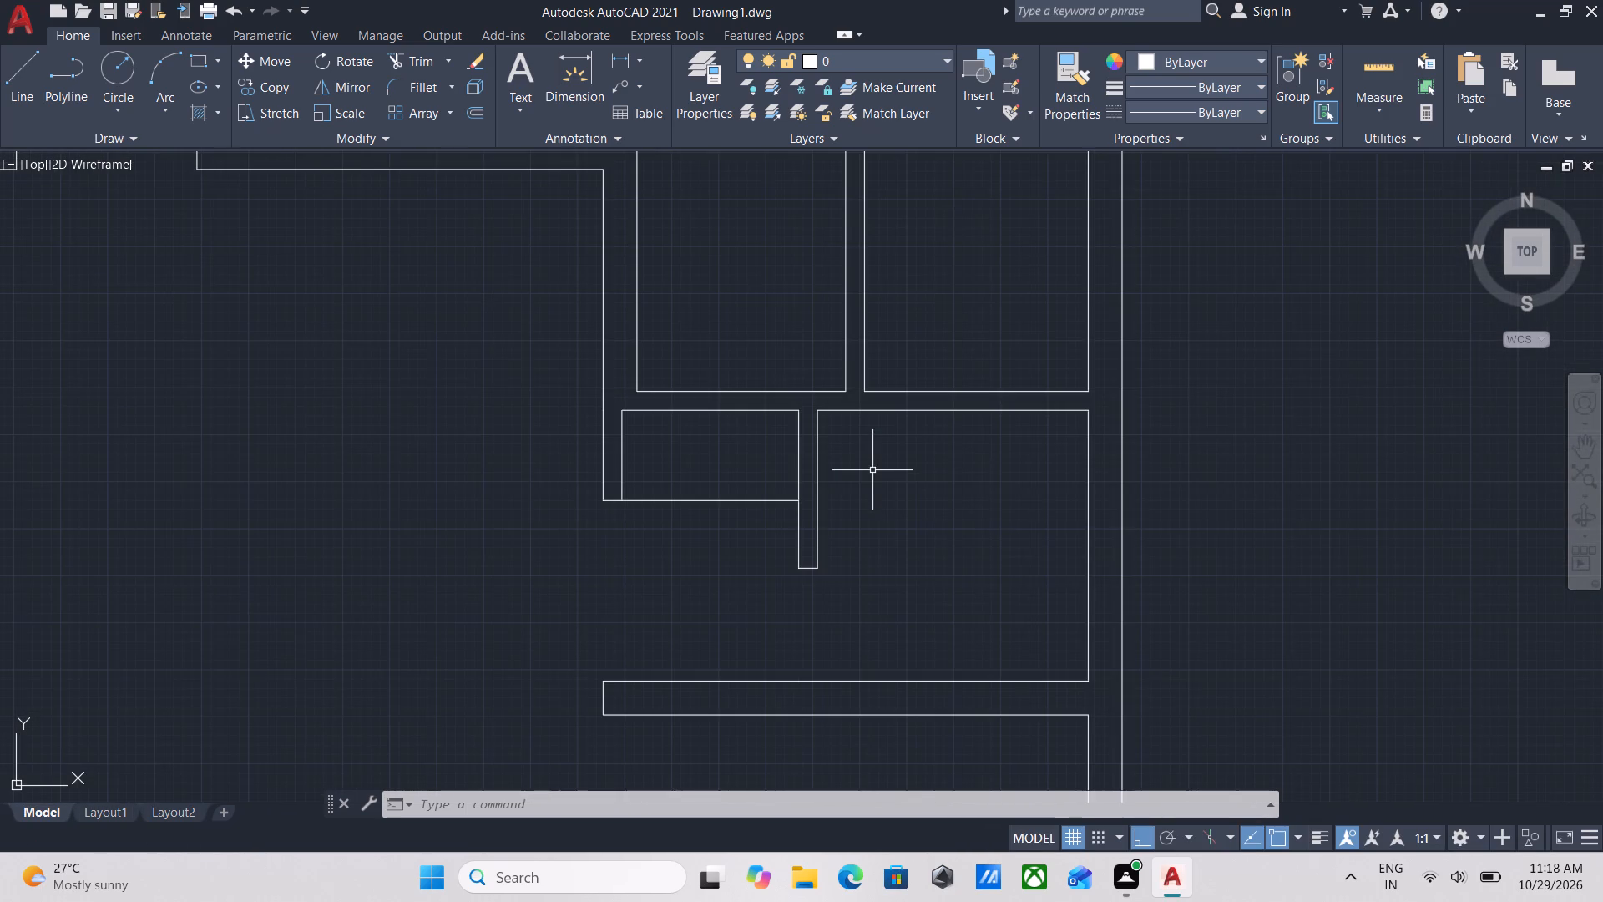
{"action": "scroll", "coordinate": [867, 483], "scroll_direction": "down", "scroll_amount": 1}
{"action": "middle_click_drag", "start_coordinate": [868, 498], "coordinate": [771, 322]}
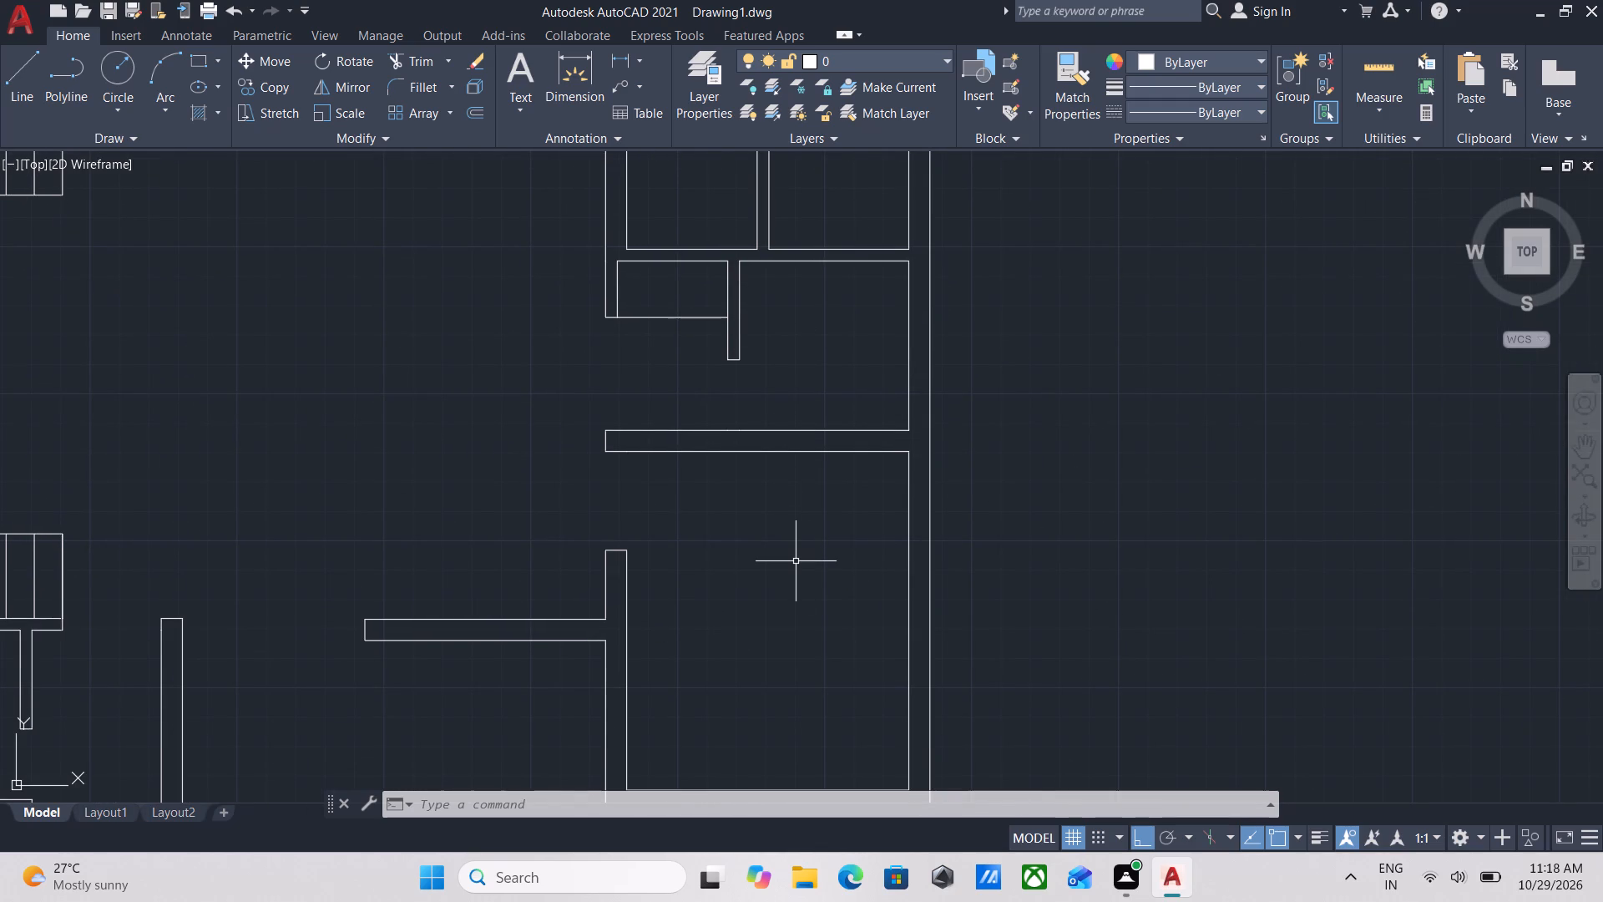
{"action": "scroll", "coordinate": [730, 557], "scroll_direction": "down", "scroll_amount": 2}
{"action": "middle_click_drag", "start_coordinate": [730, 557], "coordinate": [871, 456]}
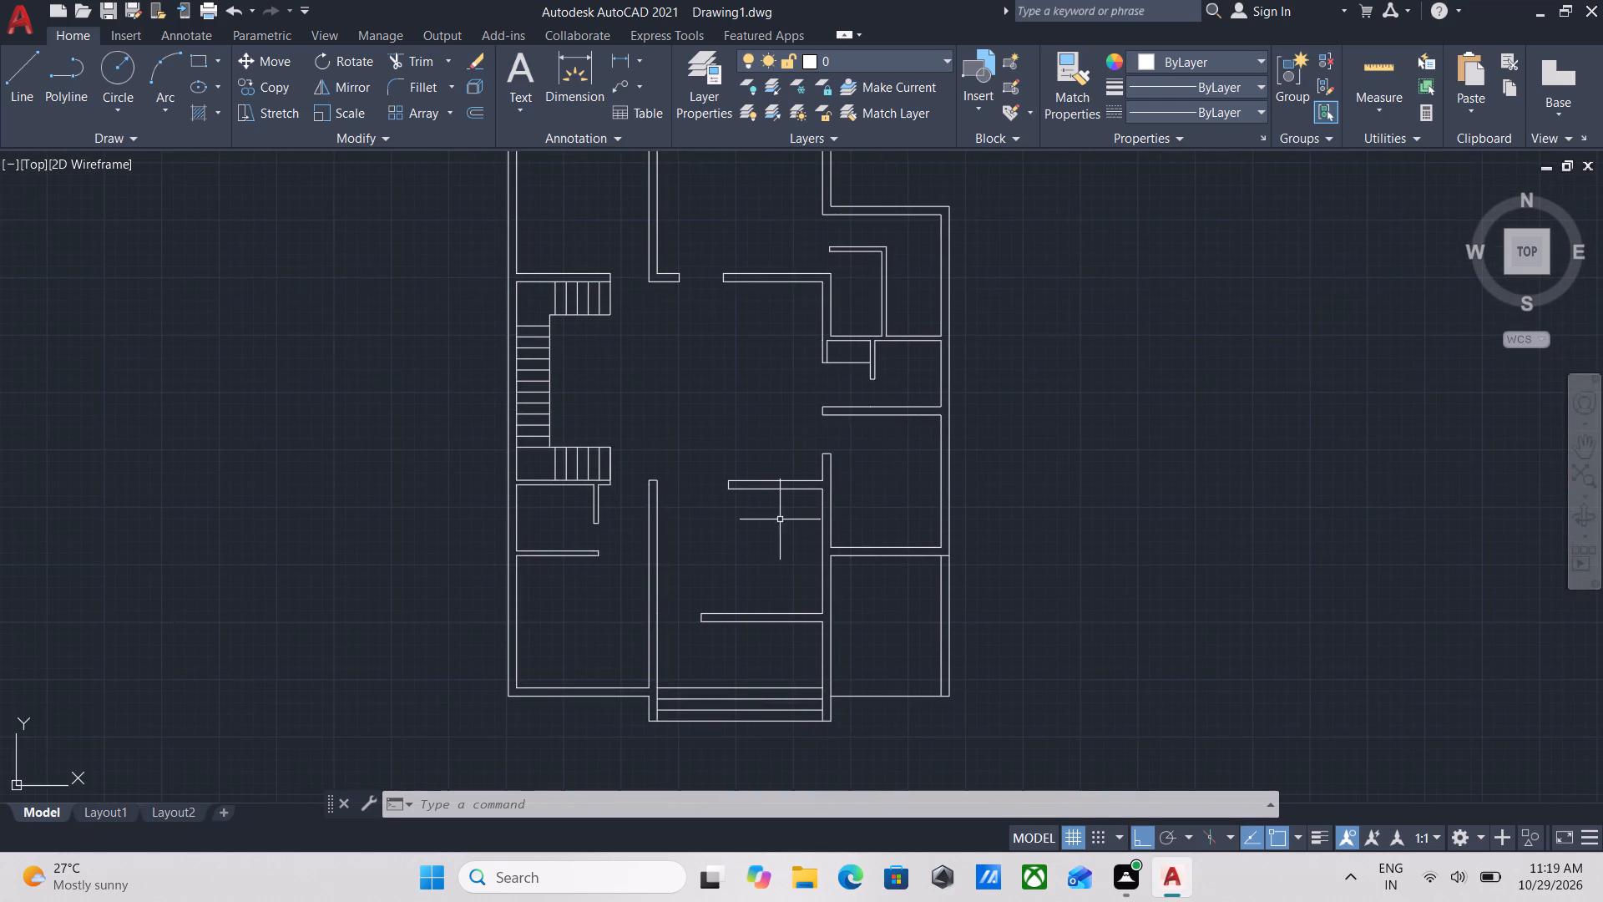
{"action": "scroll", "coordinate": [774, 523], "scroll_direction": "up", "scroll_amount": 2}
{"action": "scroll", "coordinate": [774, 523], "scroll_direction": "down", "scroll_amount": 2}
{"action": "middle_click_drag", "start_coordinate": [774, 523], "coordinate": [843, 491]}
{"action": "scroll", "coordinate": [1021, 605], "scroll_direction": "up", "scroll_amount": 1}
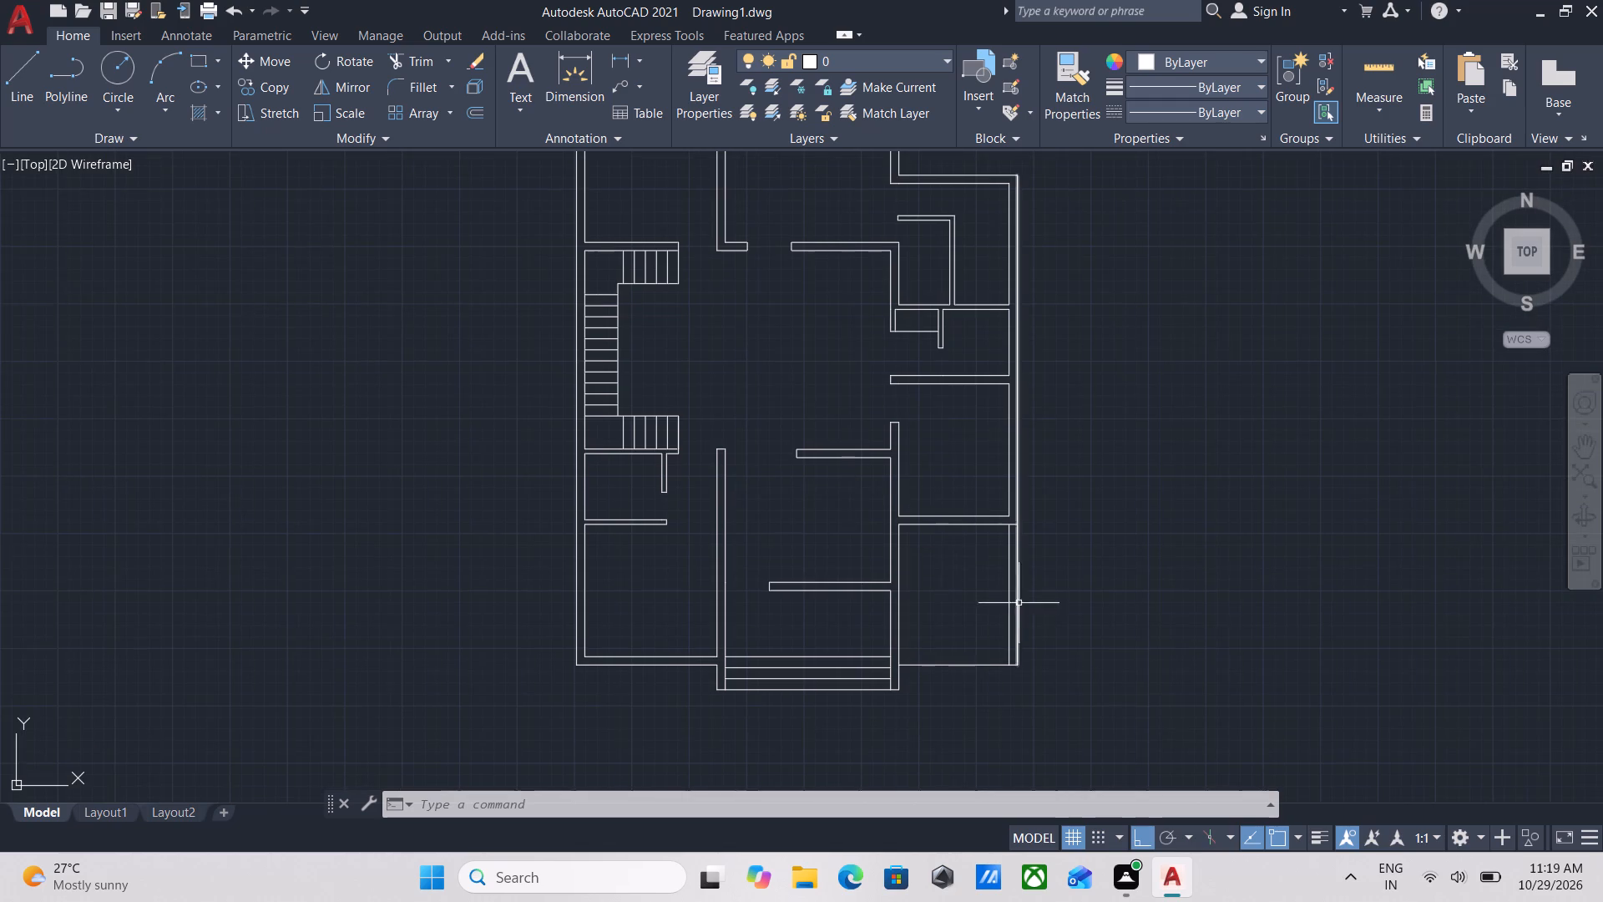
{"action": "scroll", "coordinate": [1021, 606], "scroll_direction": "up", "scroll_amount": 1}
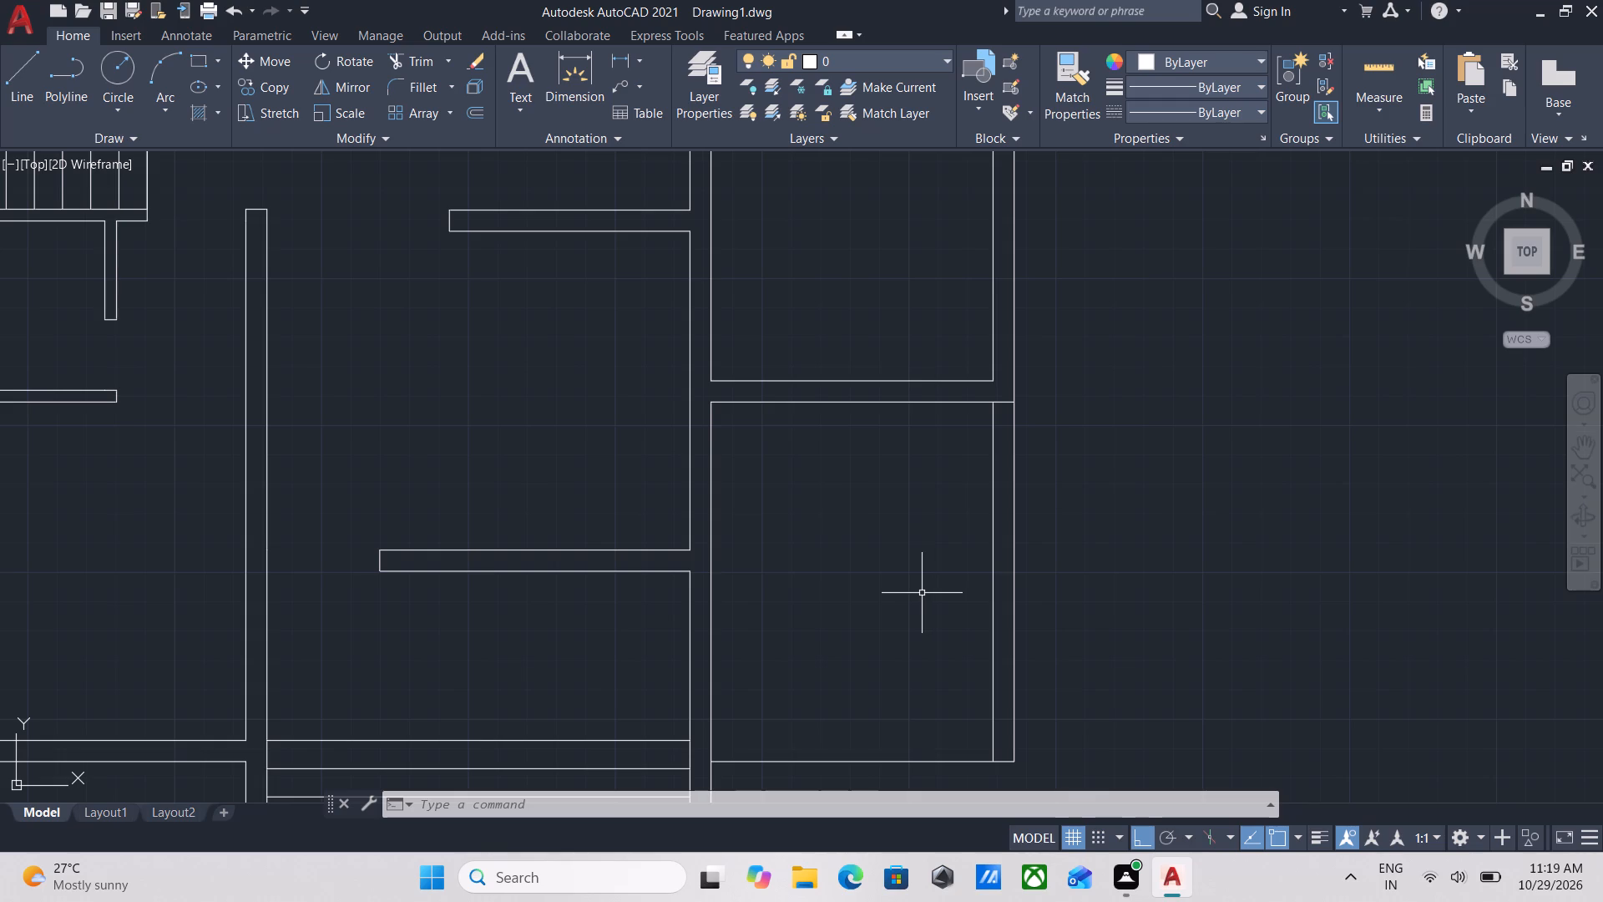
Review the overall floor plan again, examining the northern rooms, the central room and the U-shaped staircase.
{"action": "scroll", "coordinate": [1129, 514], "scroll_direction": "down", "scroll_amount": 2}
{"action": "middle_click_drag", "start_coordinate": [812, 411], "coordinate": [852, 569]}
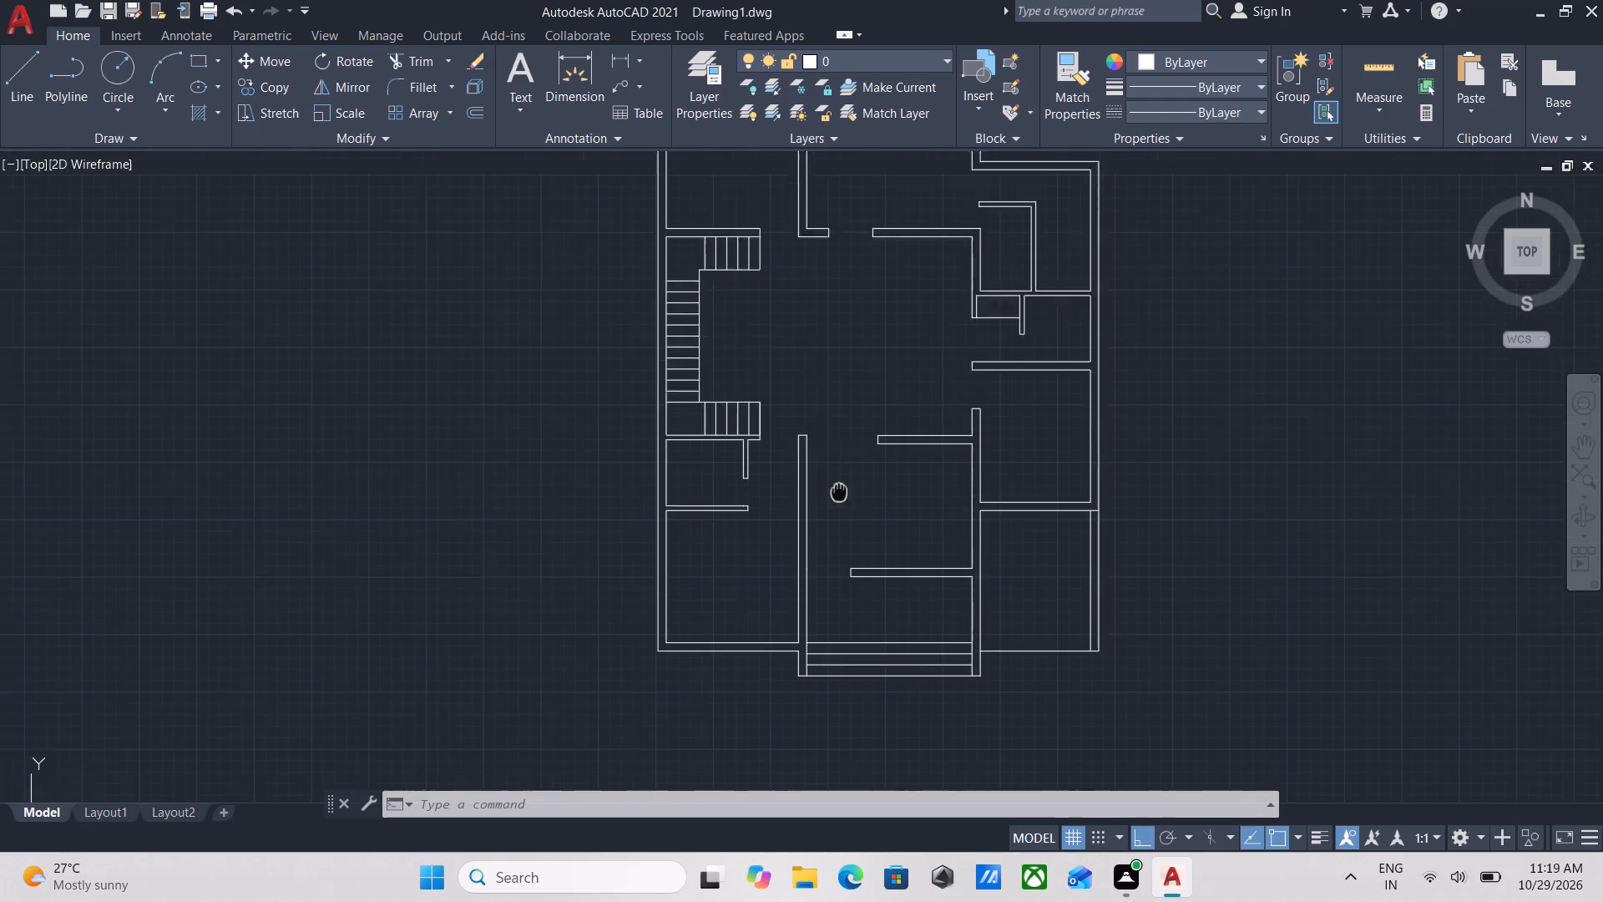
{"action": "middle_click_drag", "start_coordinate": [852, 569], "coordinate": [857, 628]}
{"action": "scroll", "coordinate": [857, 628], "scroll_direction": "up", "scroll_amount": 1}
{"action": "middle_click_drag", "start_coordinate": [892, 327], "coordinate": [885, 484]}
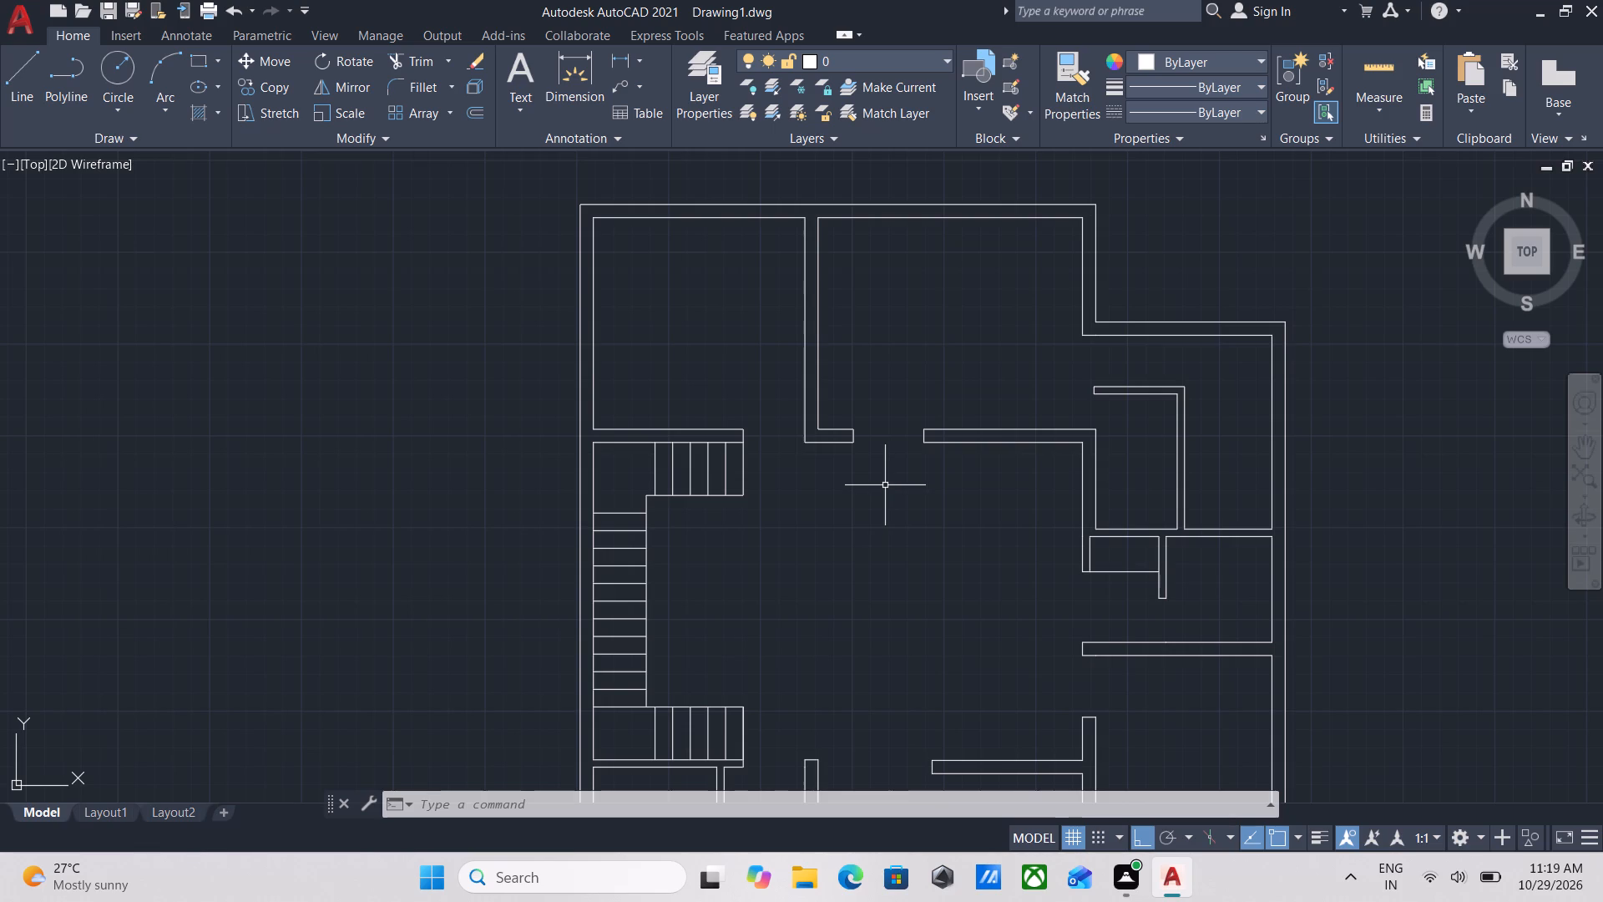
{"action": "scroll", "coordinate": [832, 510], "scroll_direction": "down", "scroll_amount": 3}
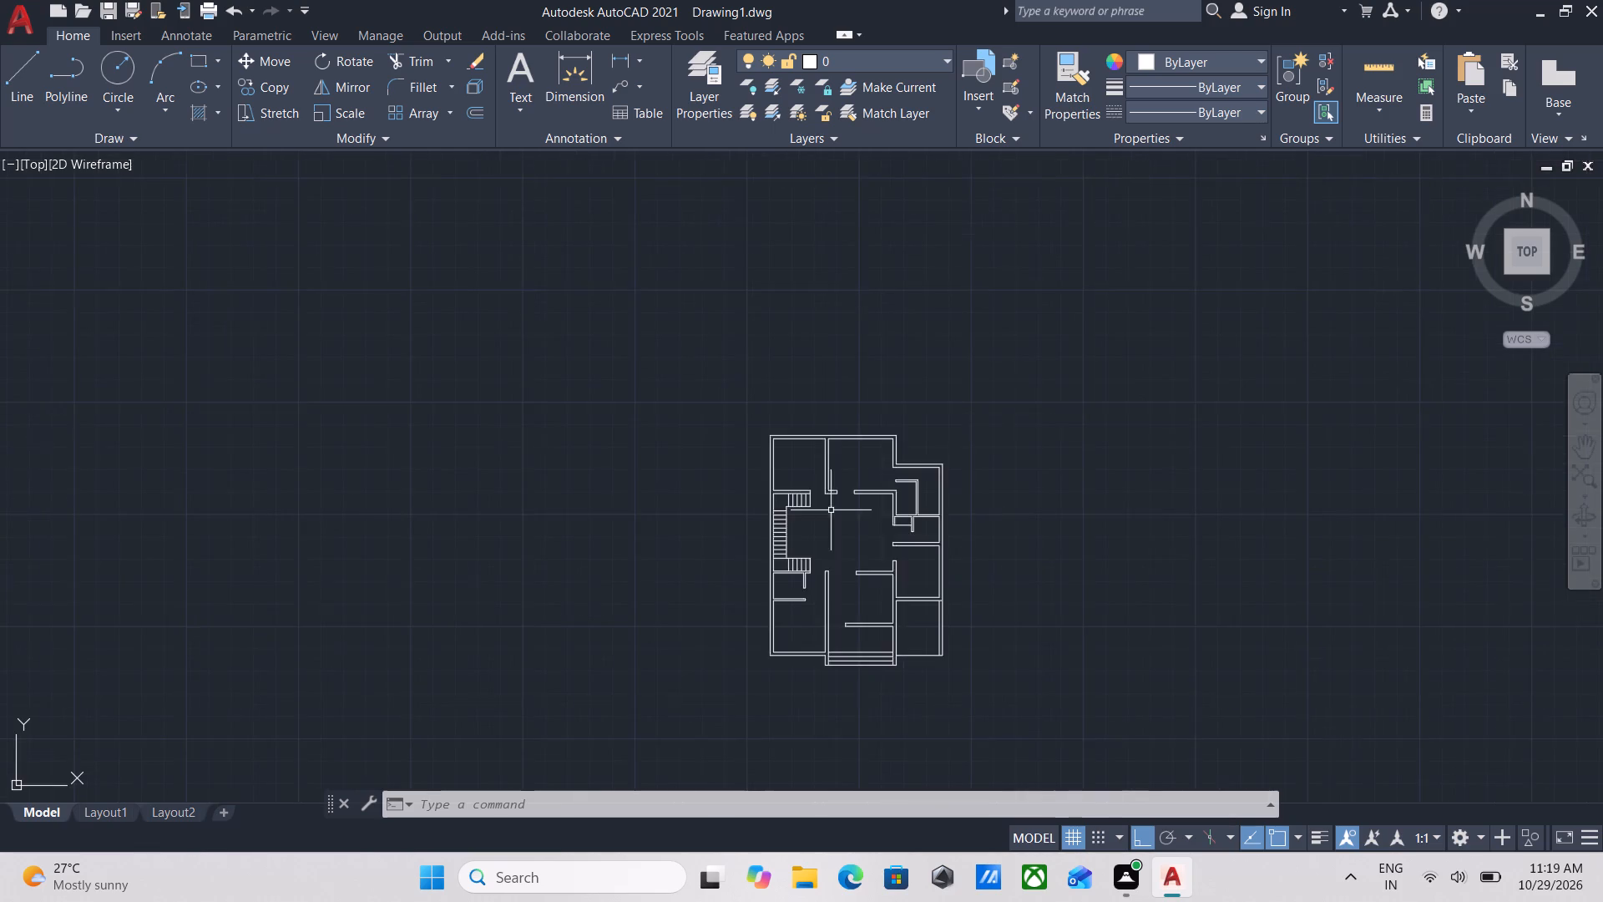
{"action": "scroll", "coordinate": [820, 489], "scroll_direction": "up", "scroll_amount": 3}
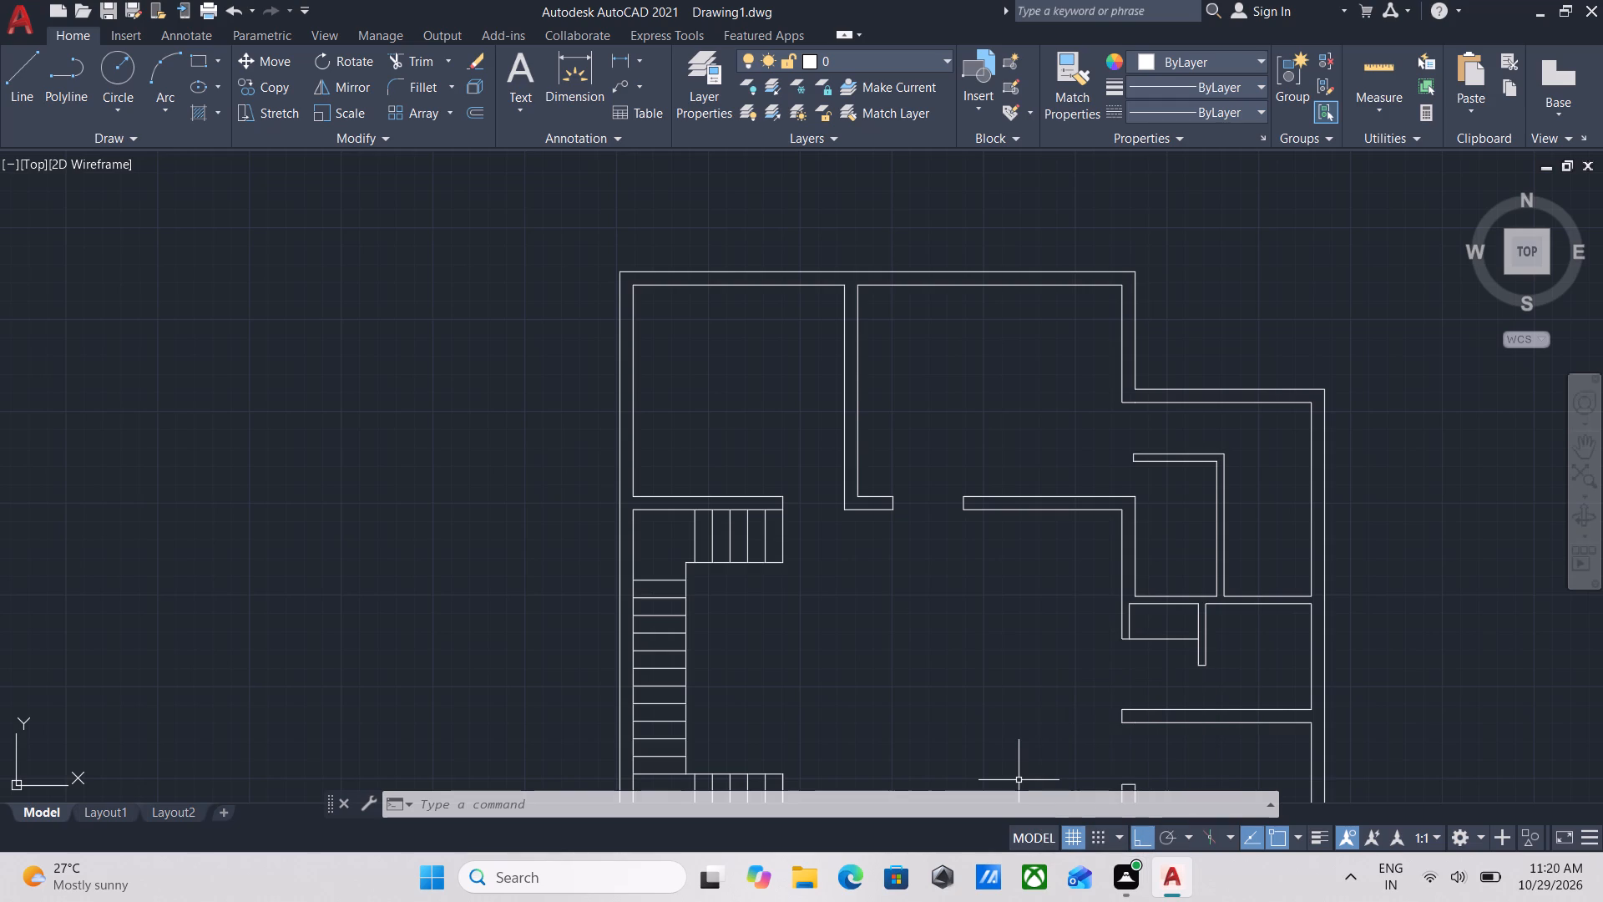
{"action": "scroll", "coordinate": [1002, 518], "scroll_direction": "down", "scroll_amount": 2}
{"action": "scroll", "coordinate": [972, 584], "scroll_direction": "up", "scroll_amount": 2}
{"action": "middle_click_drag", "start_coordinate": [950, 585], "coordinate": [951, 580]}
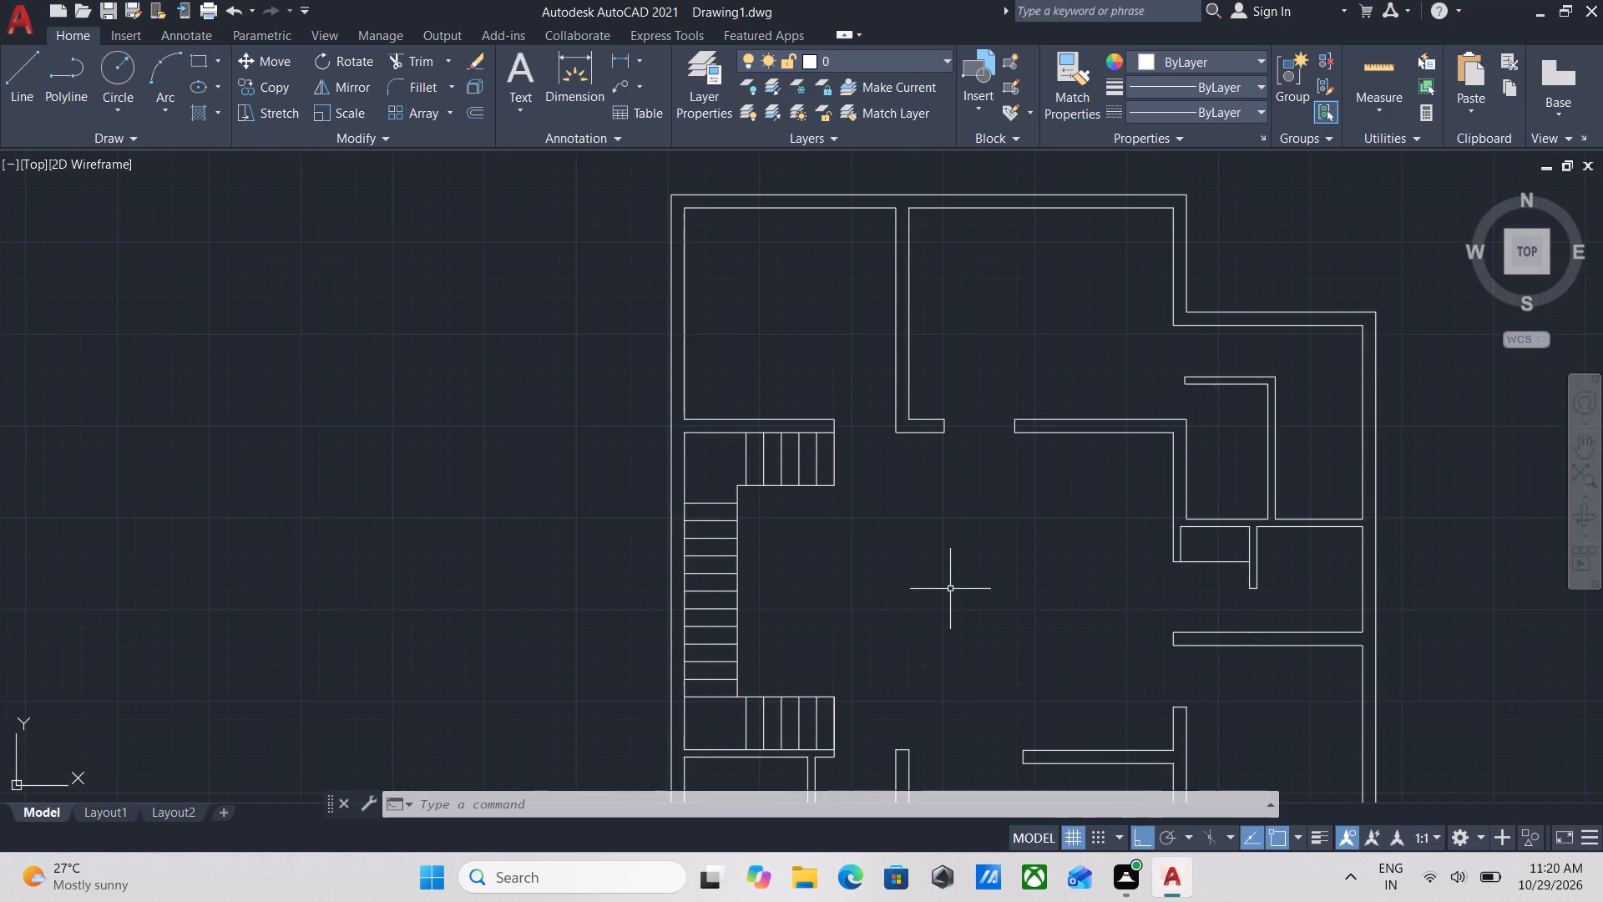
{"action": "middle_click_drag", "start_coordinate": [951, 580], "coordinate": [947, 418]}
{"action": "scroll", "coordinate": [947, 418], "scroll_direction": "up", "scroll_amount": 1}
{"action": "scroll", "coordinate": [857, 447], "scroll_direction": "up", "scroll_amount": 1}
{"action": "scroll", "coordinate": [907, 484], "scroll_direction": "down", "scroll_amount": 2}
{"action": "middle_click_drag", "start_coordinate": [929, 504], "coordinate": [975, 554]}
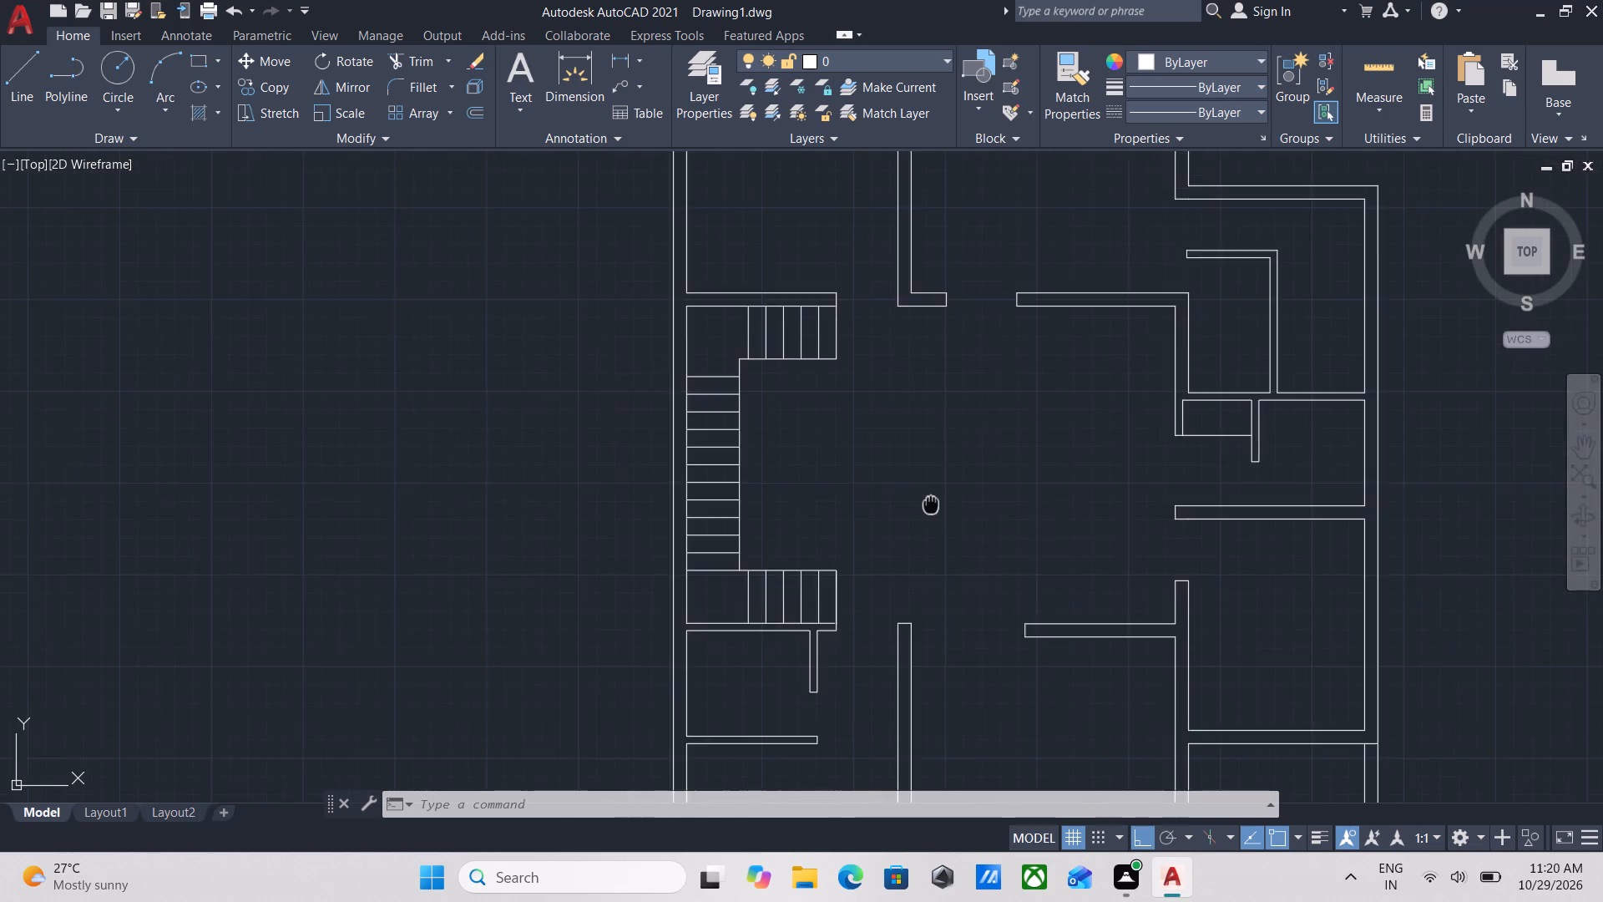
{"action": "middle_click_drag", "start_coordinate": [975, 554], "coordinate": [1014, 617]}
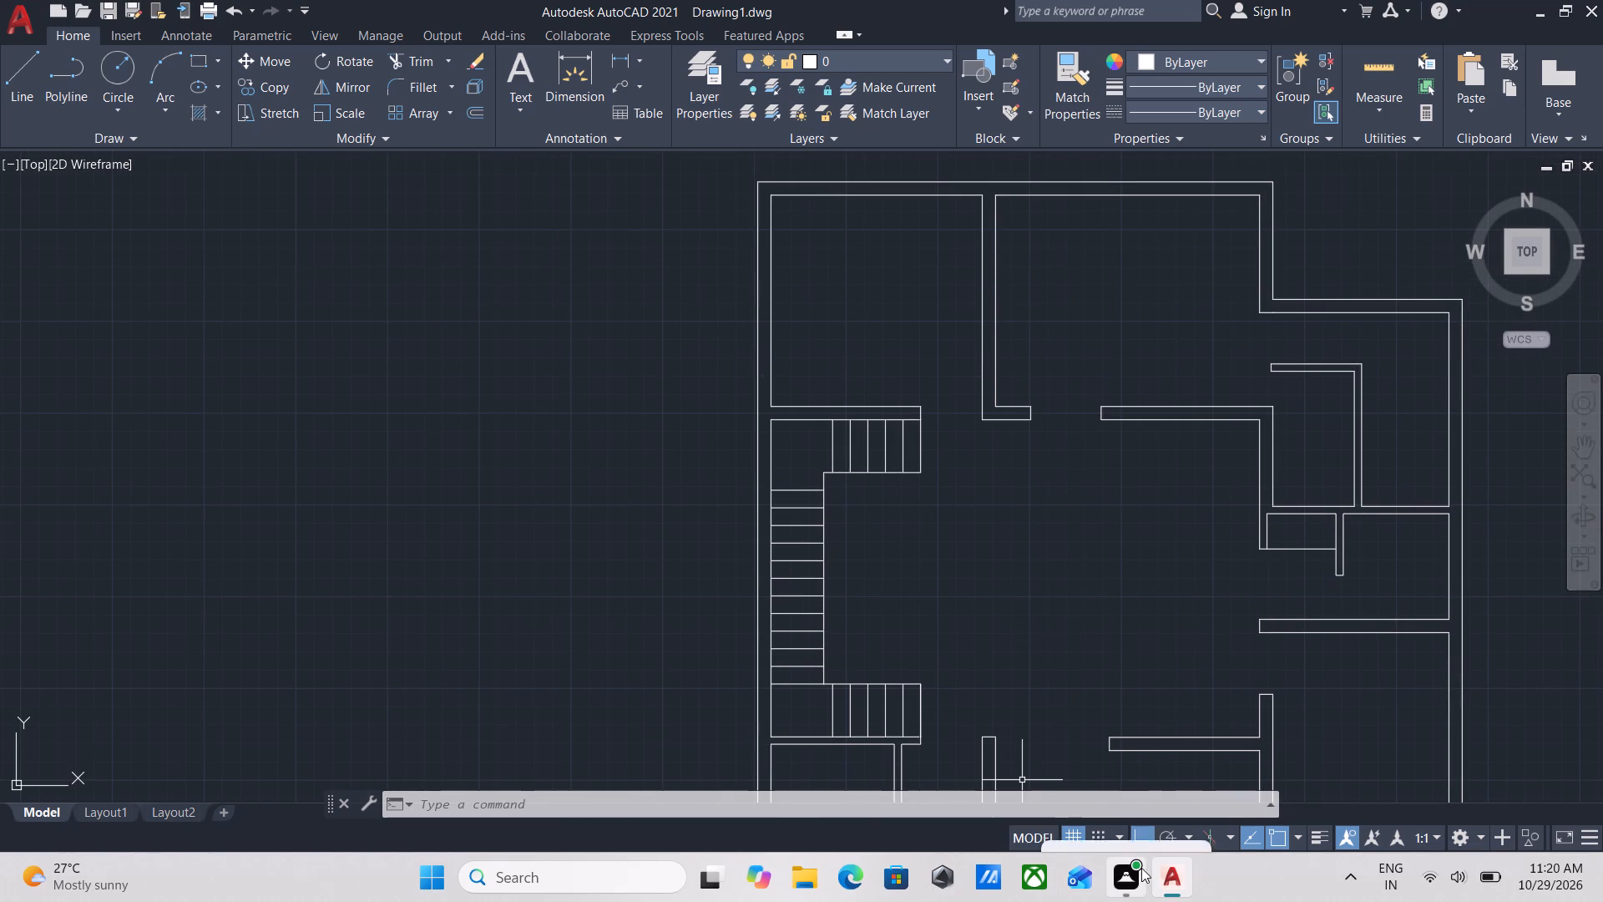
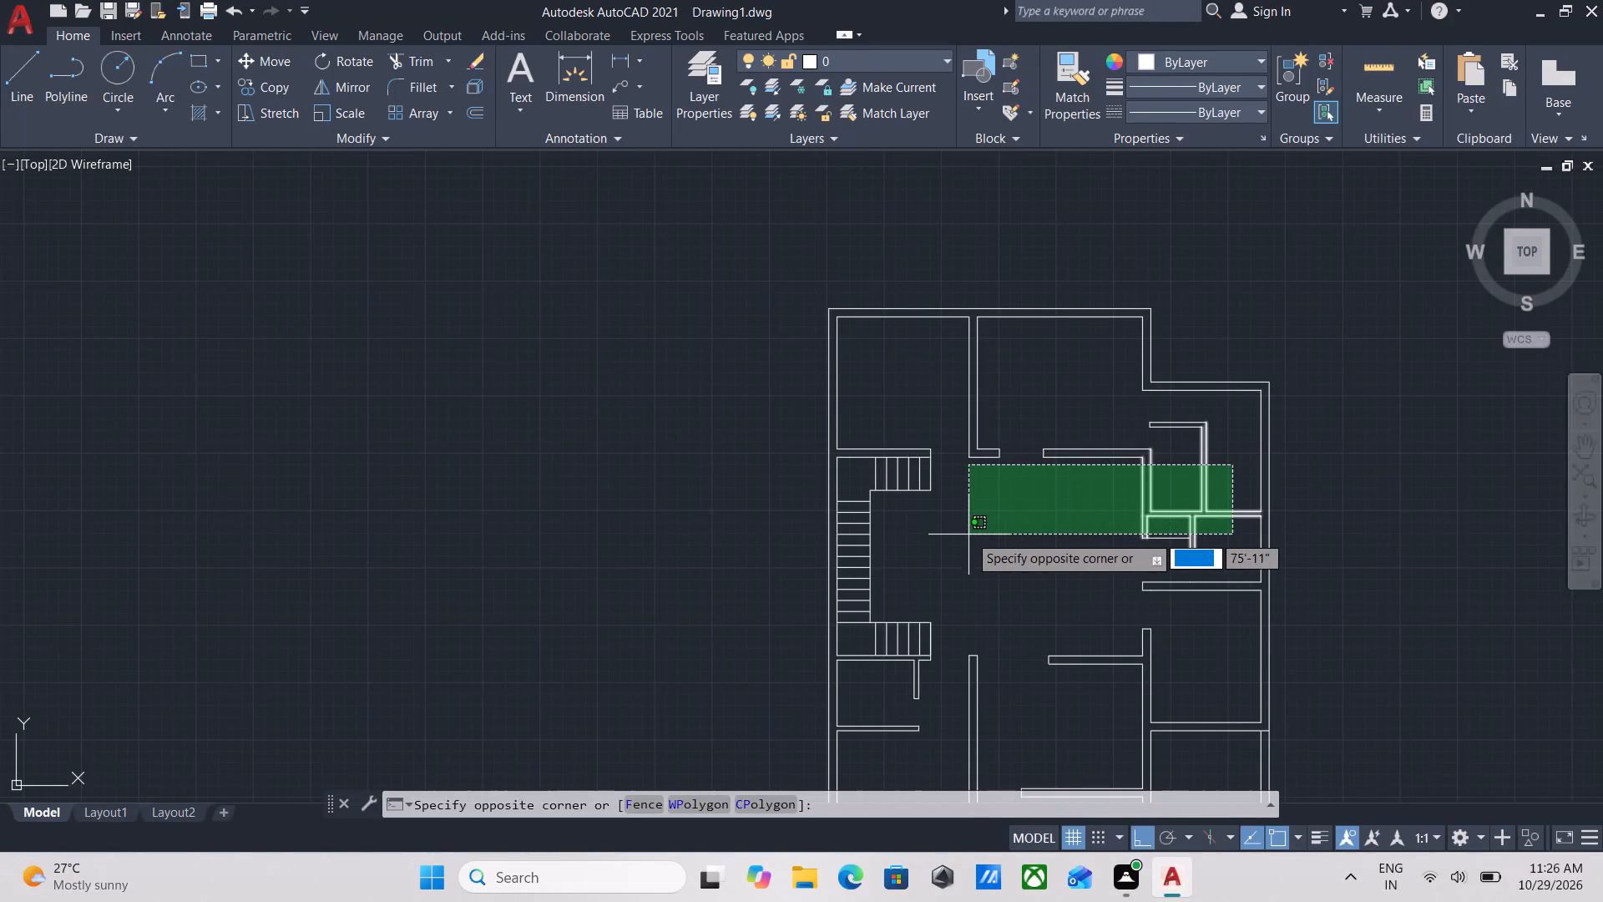
Examine the whole floor plan again, checking the U-shaped staircase, northern and eastern rooms, and the southern entrance area.
{"action": "middle_click_drag", "start_coordinate": [968, 535], "coordinate": [774, 557]}
{"action": "scroll", "coordinate": [891, 571], "scroll_direction": "down", "scroll_amount": 2}
{"action": "scroll", "coordinate": [891, 571], "scroll_direction": "up", "scroll_amount": 1}
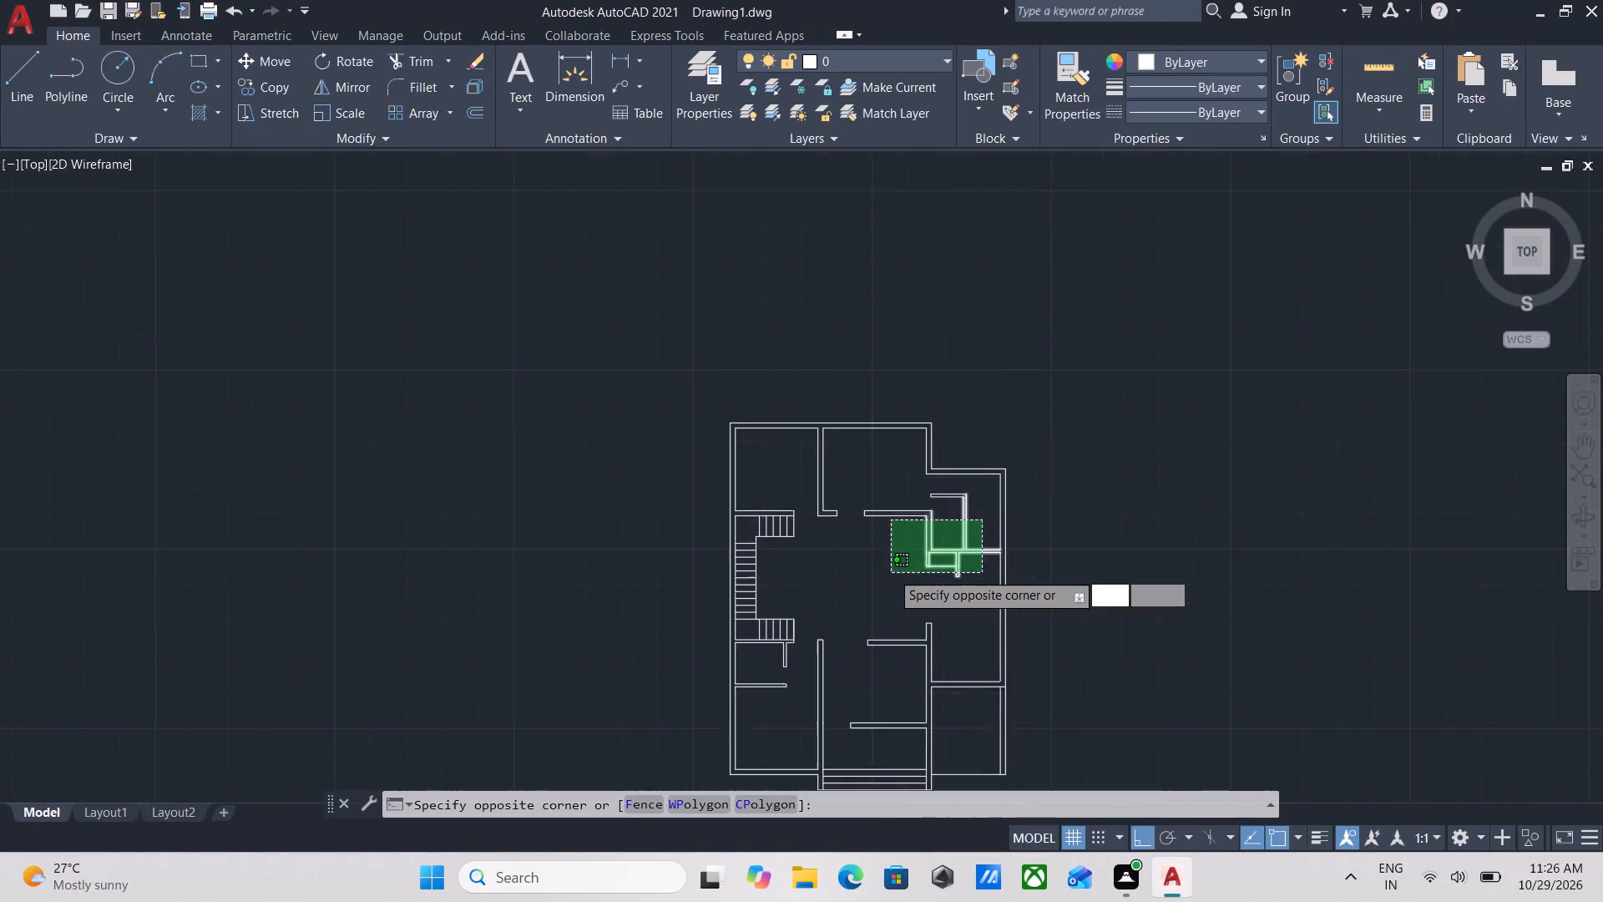
{"action": "scroll", "coordinate": [891, 571], "scroll_direction": "up", "scroll_amount": 2}
{"action": "left_click", "coordinate": [1120, 484]}
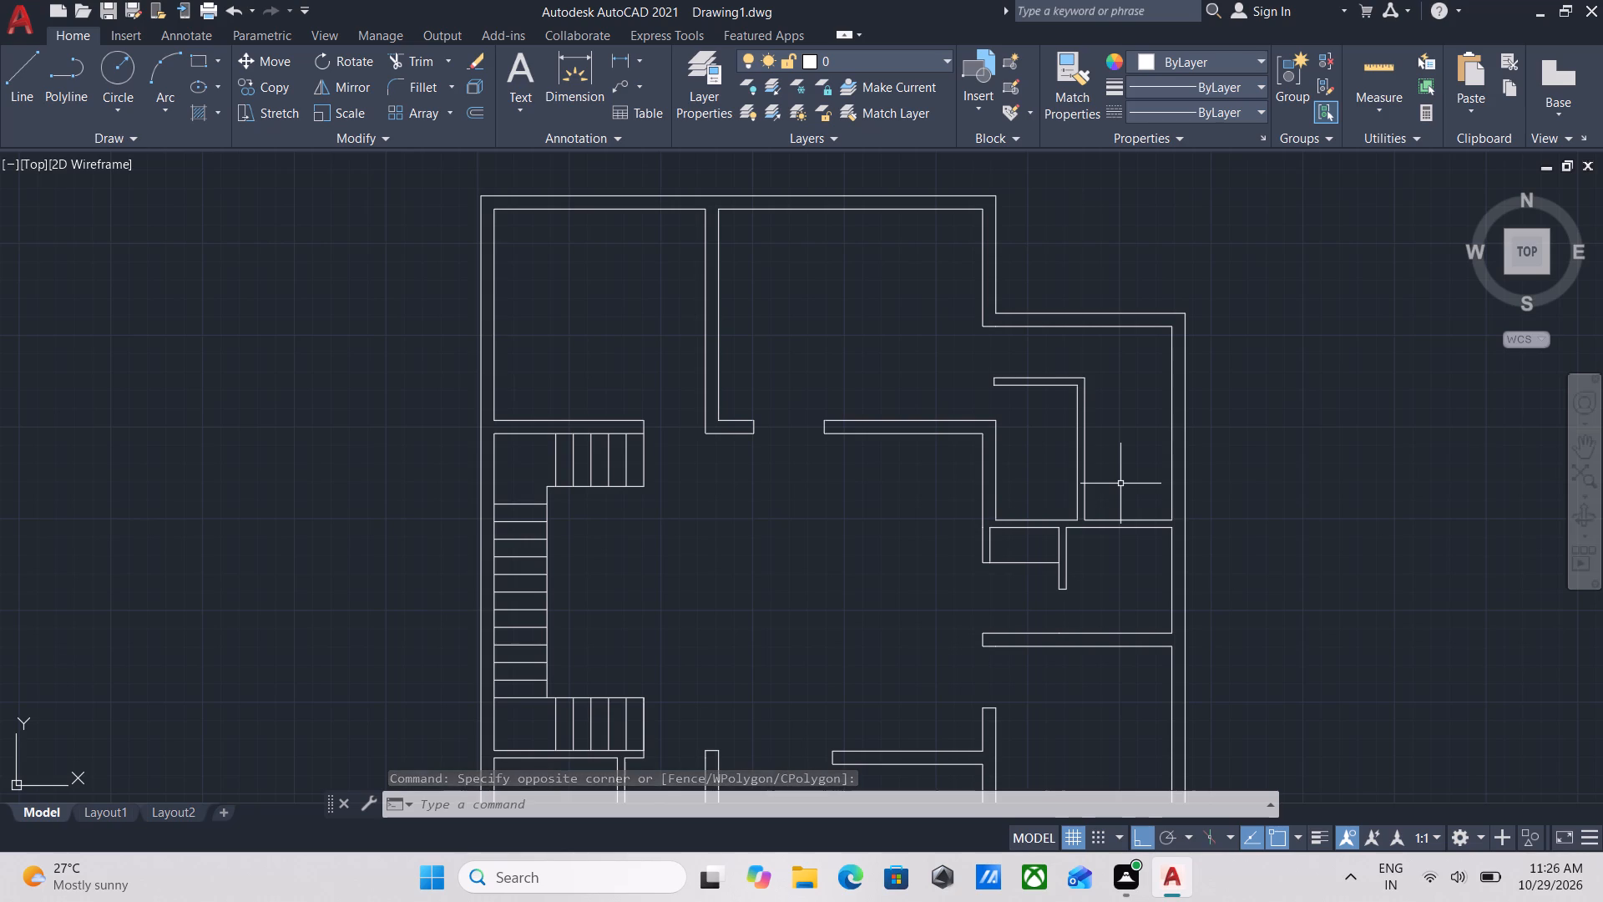
{"action": "scroll", "coordinate": [849, 579], "scroll_direction": "up", "scroll_amount": 1}
{"action": "middle_click_drag", "start_coordinate": [849, 579], "coordinate": [915, 510]}
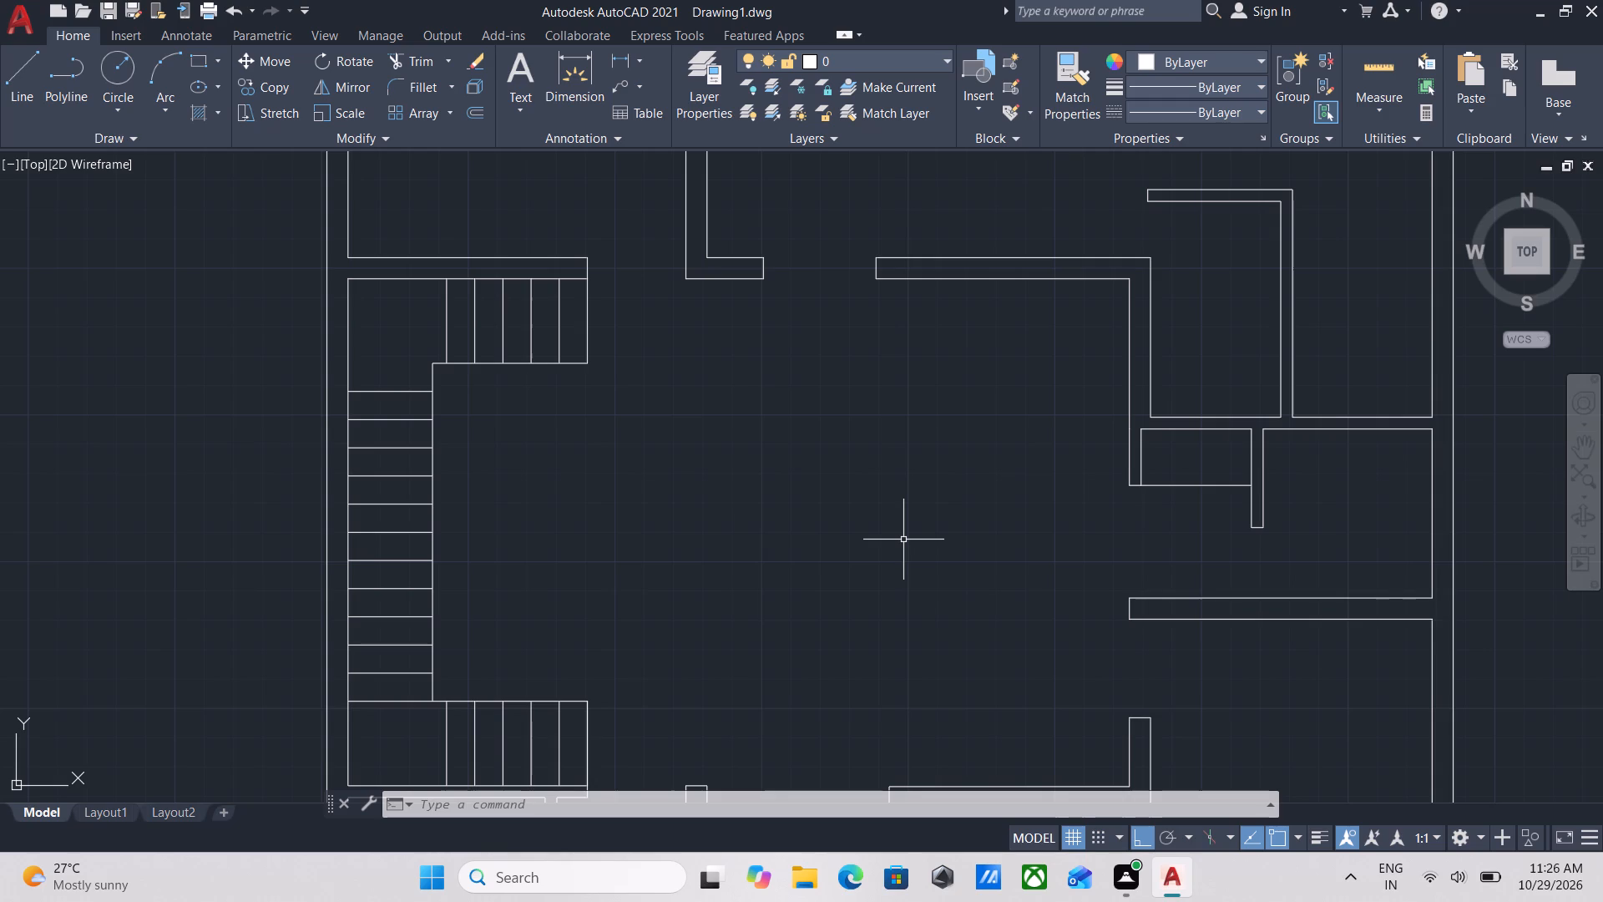
{"action": "scroll", "coordinate": [923, 462], "scroll_direction": "down", "scroll_amount": 2}
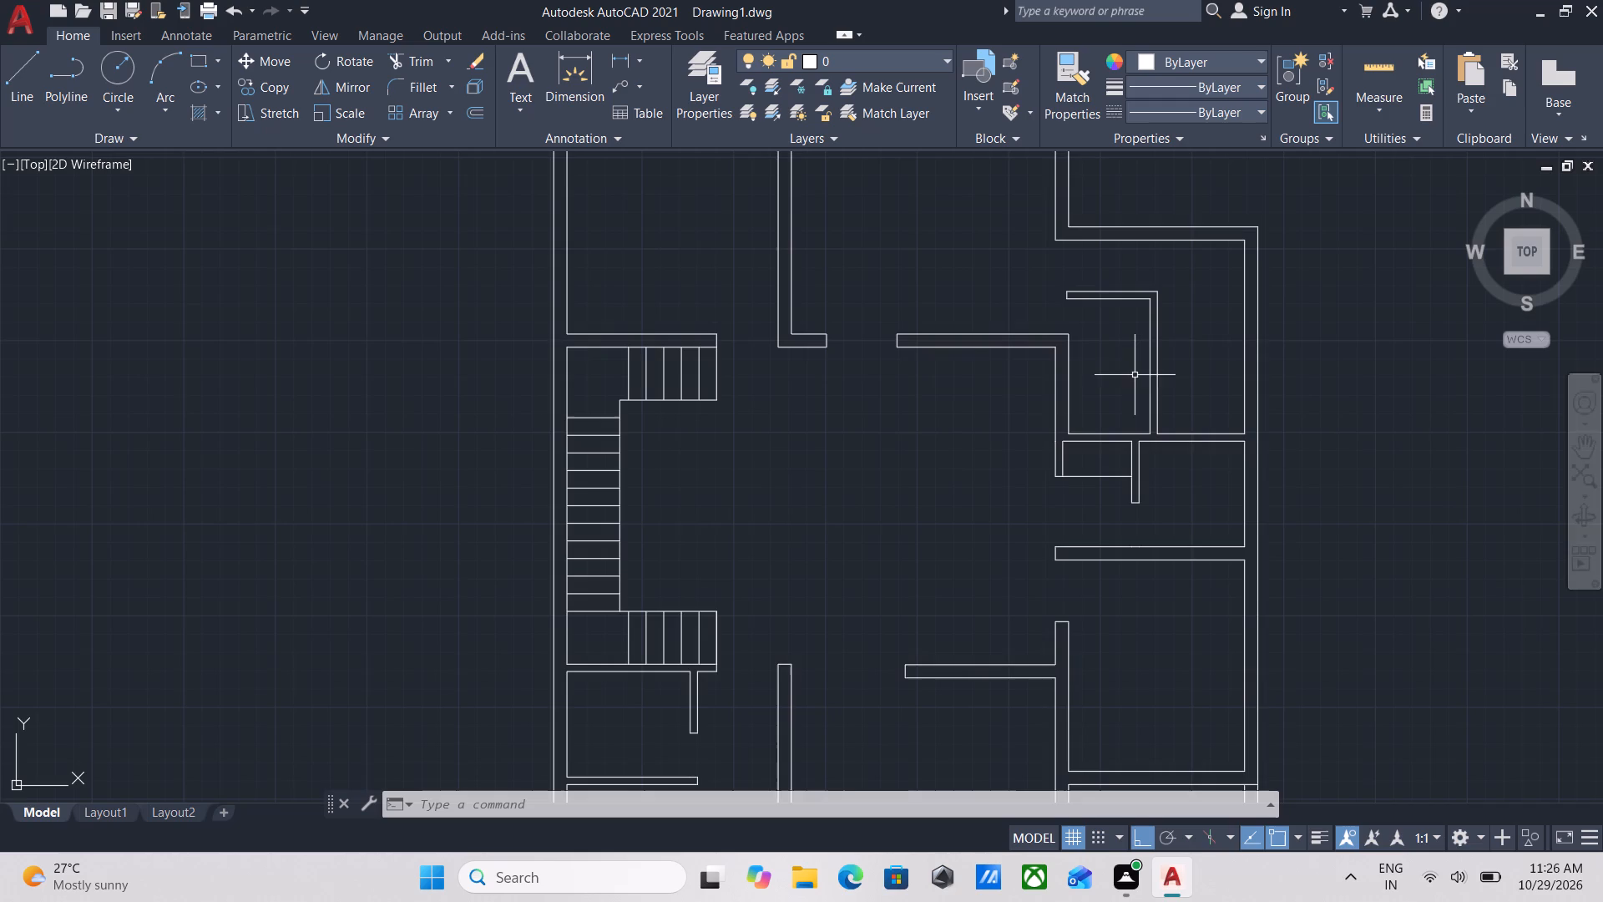
{"action": "scroll", "coordinate": [957, 369], "scroll_direction": "down", "scroll_amount": 1}
{"action": "middle_click_drag", "start_coordinate": [962, 405], "coordinate": [981, 475]}
{"action": "middle_click_drag", "start_coordinate": [1019, 506], "coordinate": [1140, 461]}
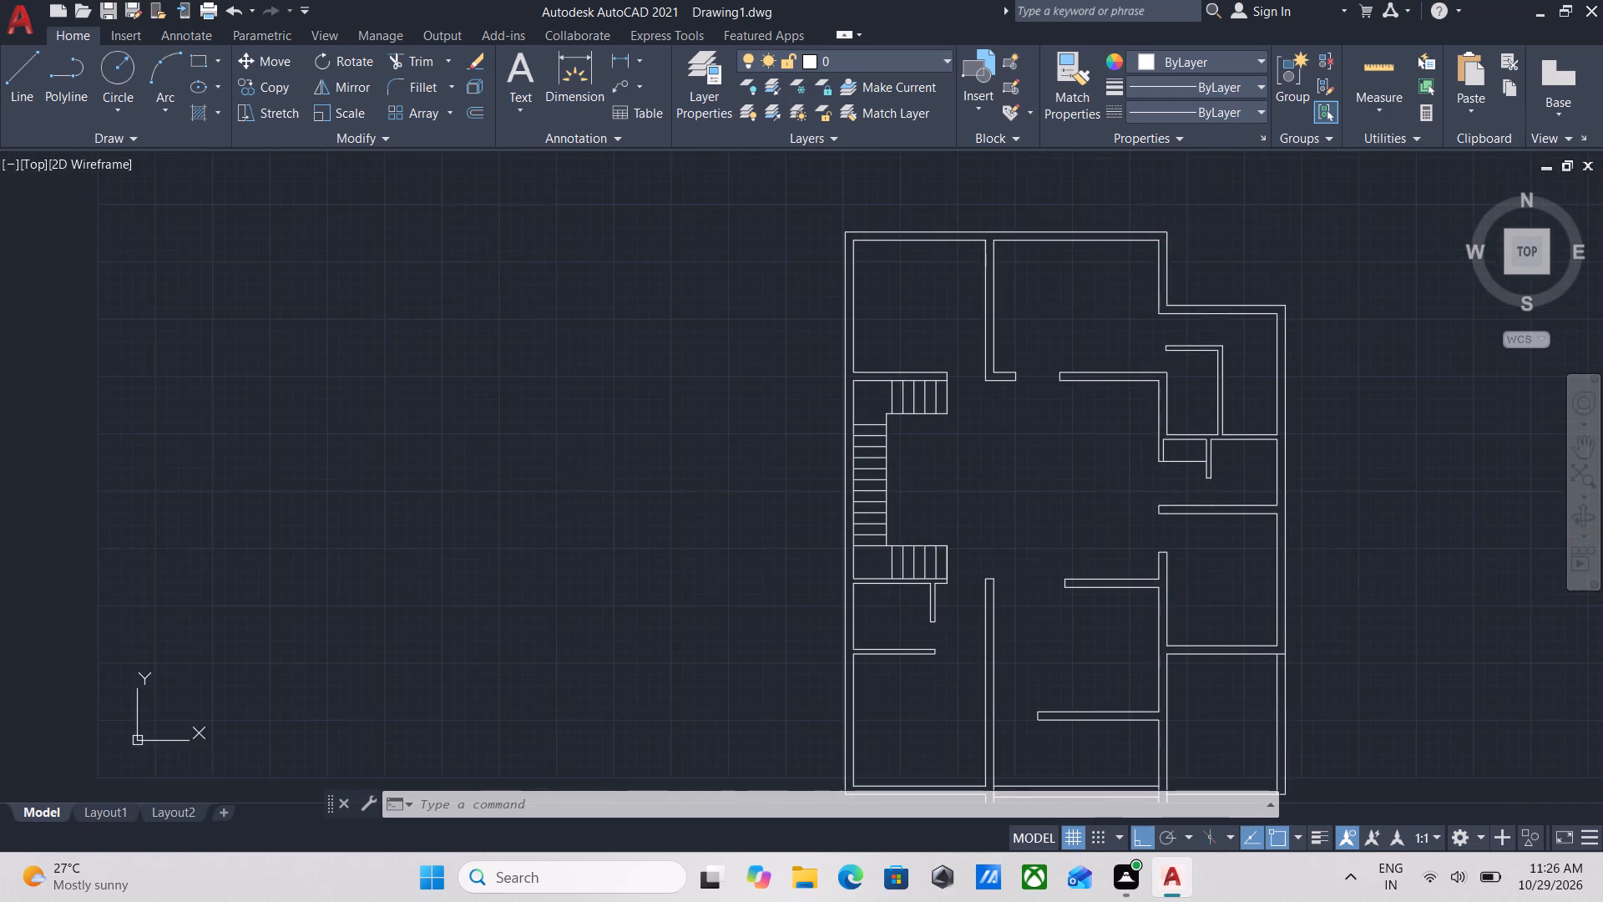
{"action": "middle_click_drag", "start_coordinate": [1007, 524], "coordinate": [1145, 507]}
{"action": "middle_click_drag", "start_coordinate": [1145, 507], "coordinate": [870, 560]}
{"action": "scroll", "coordinate": [1010, 469], "scroll_direction": "up", "scroll_amount": 1}
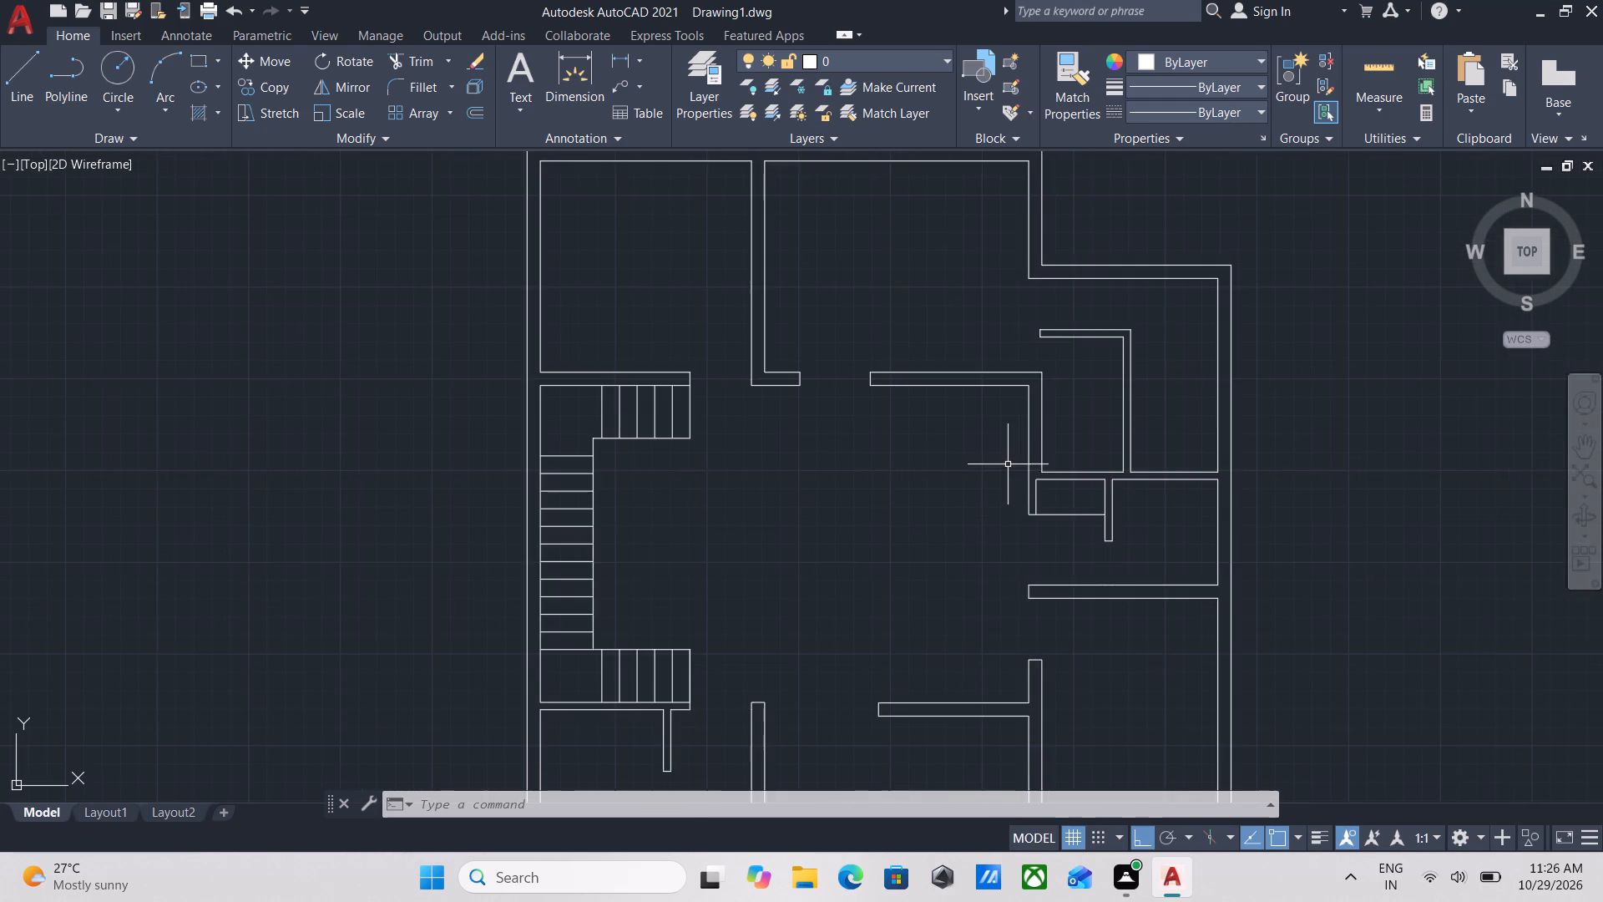
{"action": "middle_click_drag", "start_coordinate": [1003, 470], "coordinate": [941, 591]}
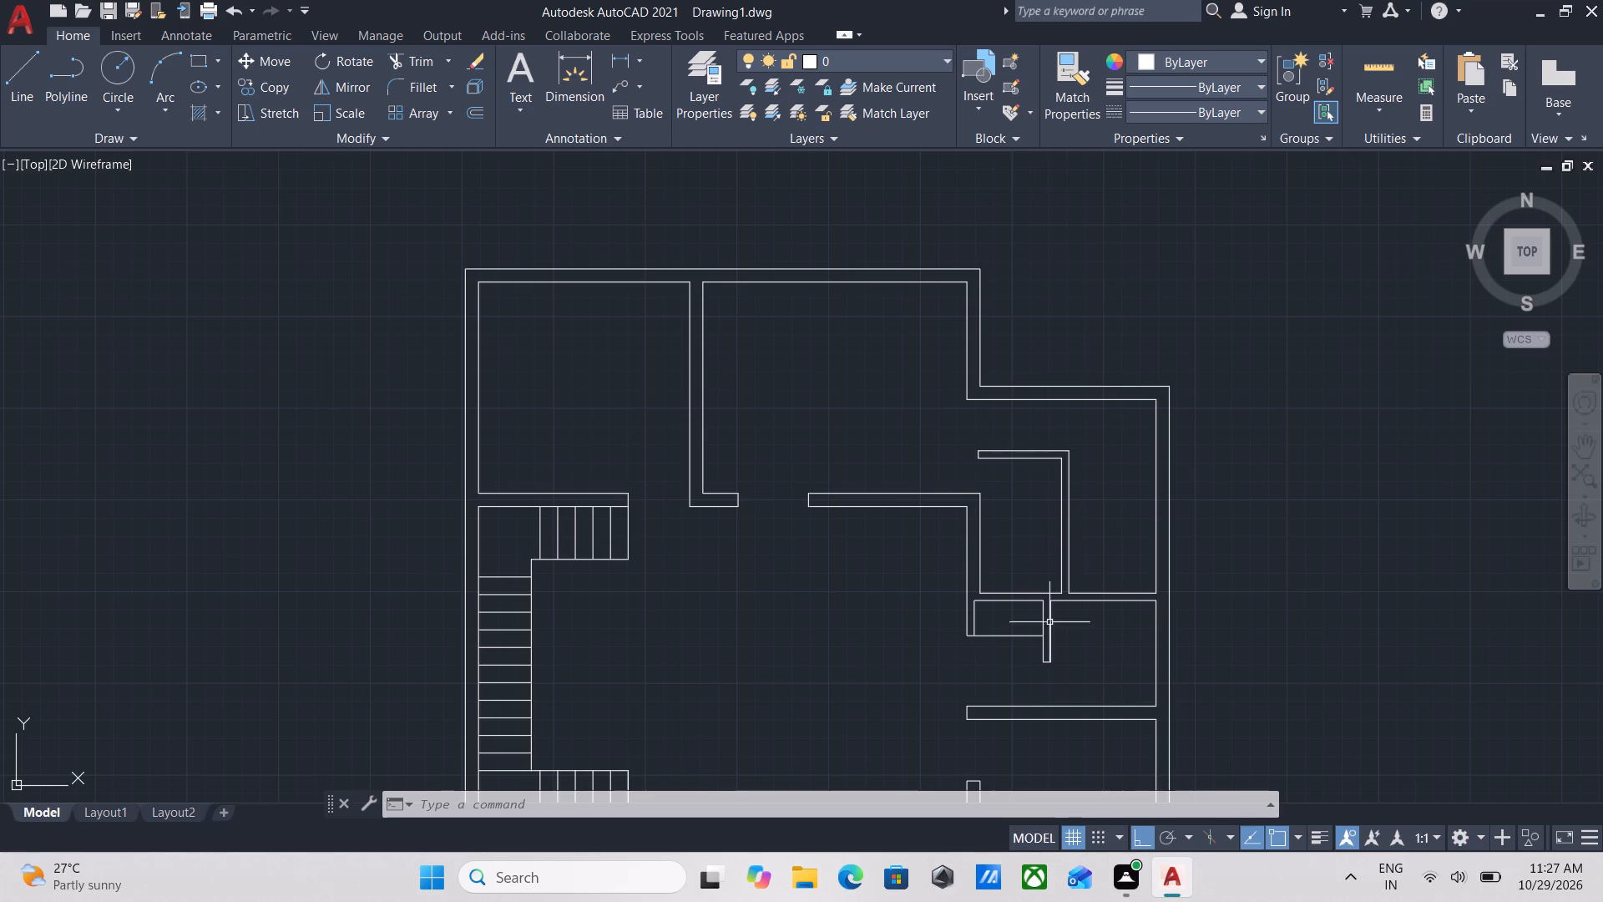
{"action": "scroll", "coordinate": [943, 613], "scroll_direction": "down", "scroll_amount": 2}
{"action": "middle_click_drag", "start_coordinate": [943, 613], "coordinate": [997, 519]}
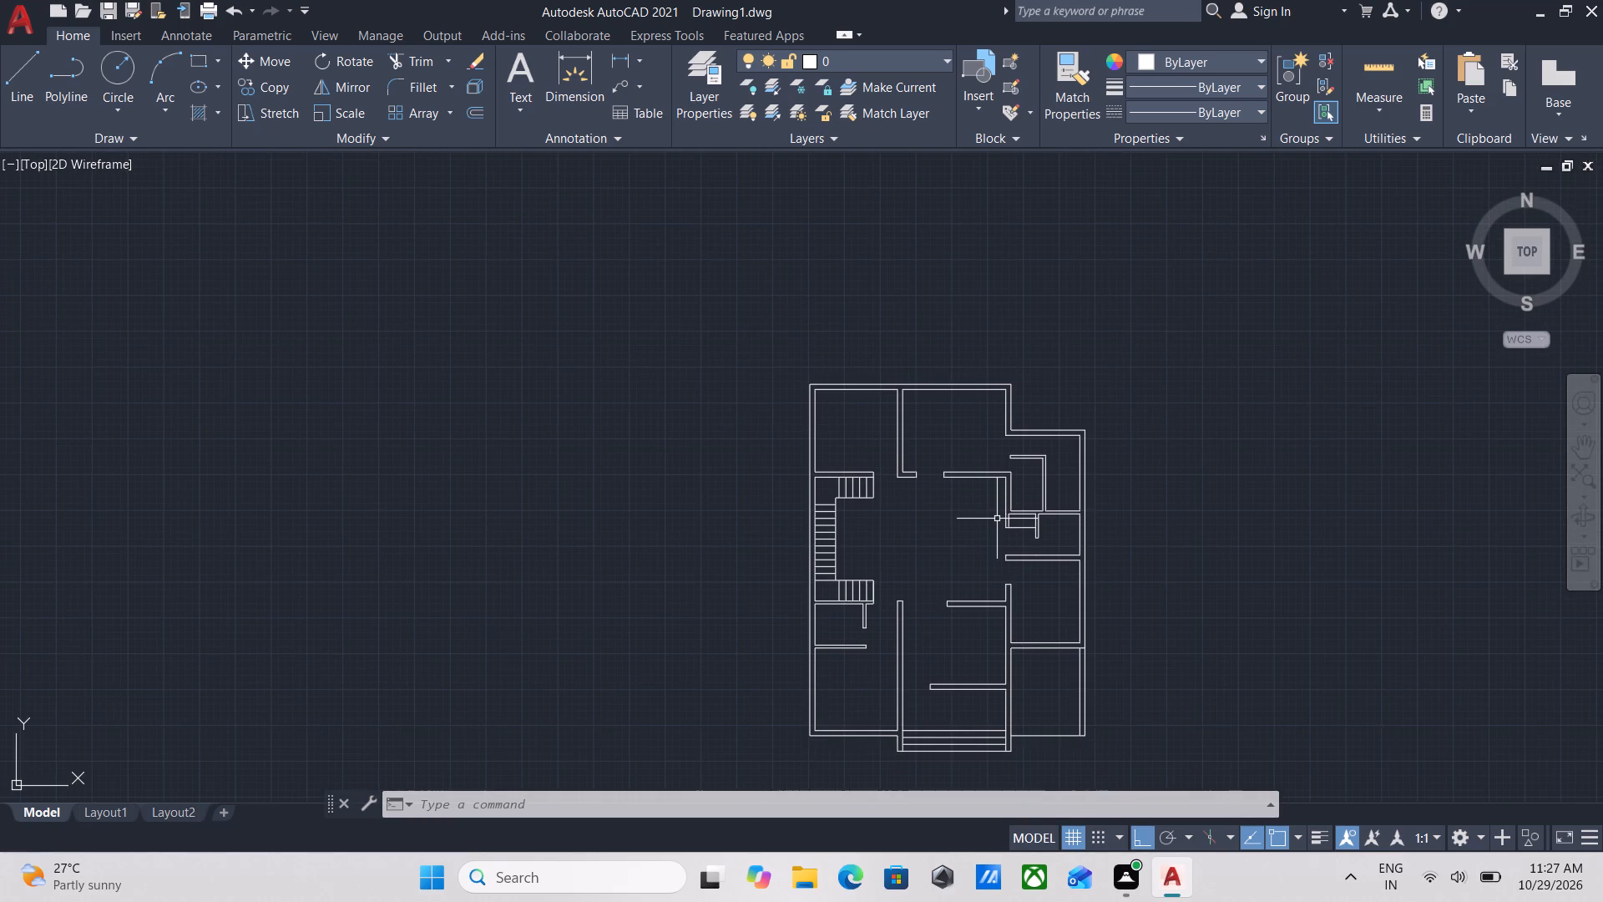
{"action": "middle_click_drag", "start_coordinate": [923, 567], "coordinate": [948, 467]}
{"action": "scroll", "coordinate": [963, 632], "scroll_direction": "up", "scroll_amount": 2}
{"action": "middle_click_drag", "start_coordinate": [966, 624], "coordinate": [946, 625]}
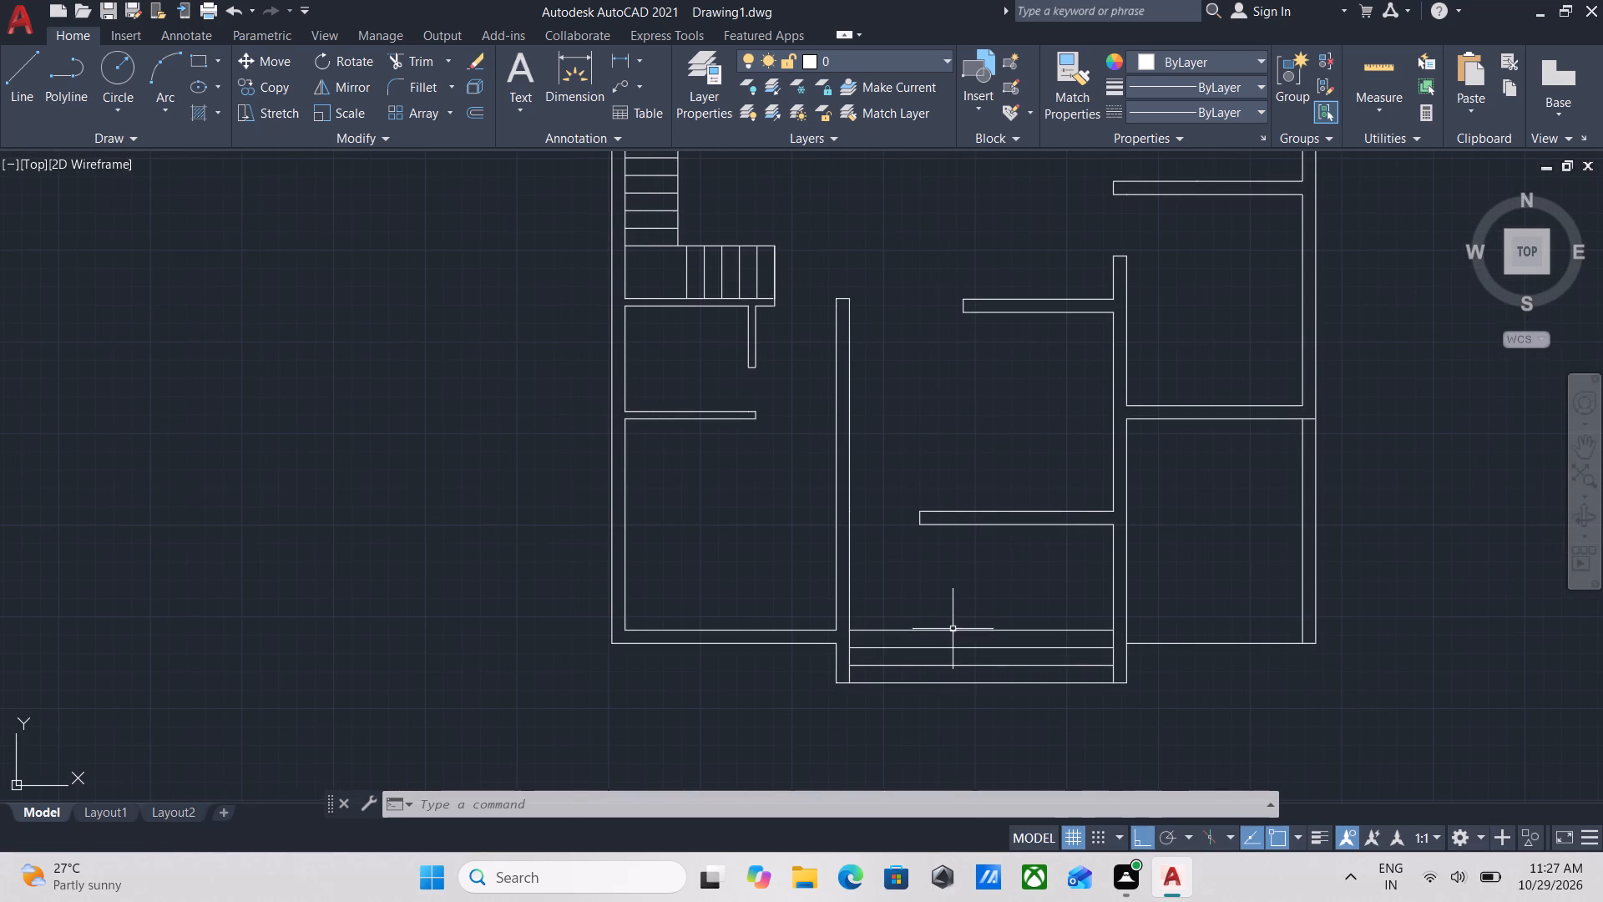
{"action": "scroll", "coordinate": [953, 629], "scroll_direction": "down", "scroll_amount": 2}
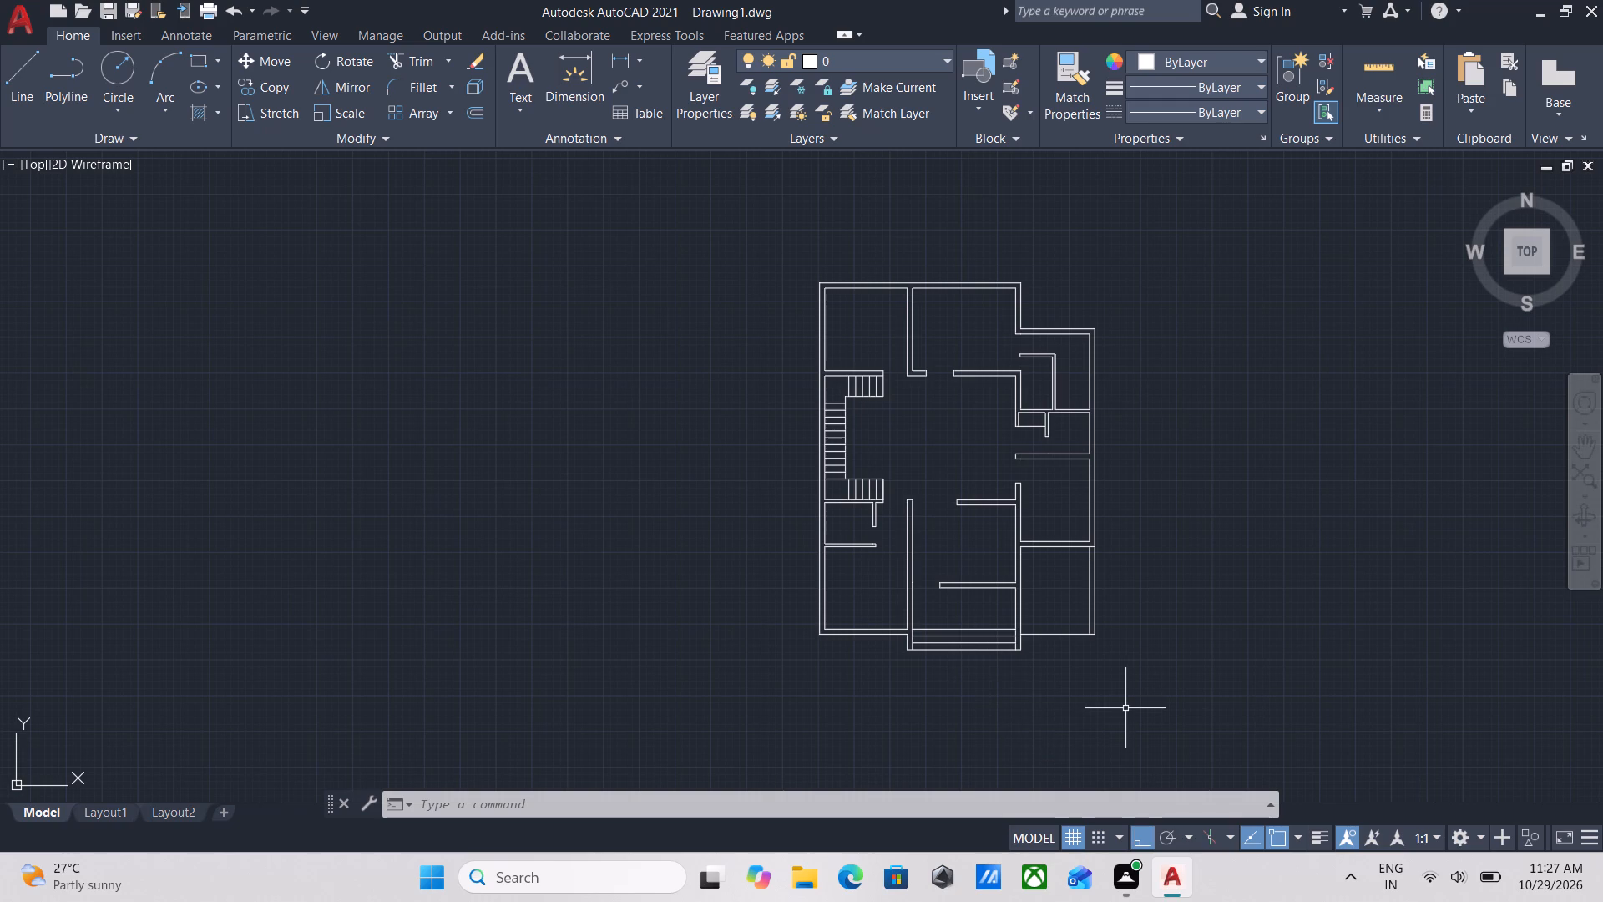
Copy the entire floor plan about 103' due east of the original, using its southwest outer corner as base point.
{"action": "left_click", "coordinate": [1167, 708]}
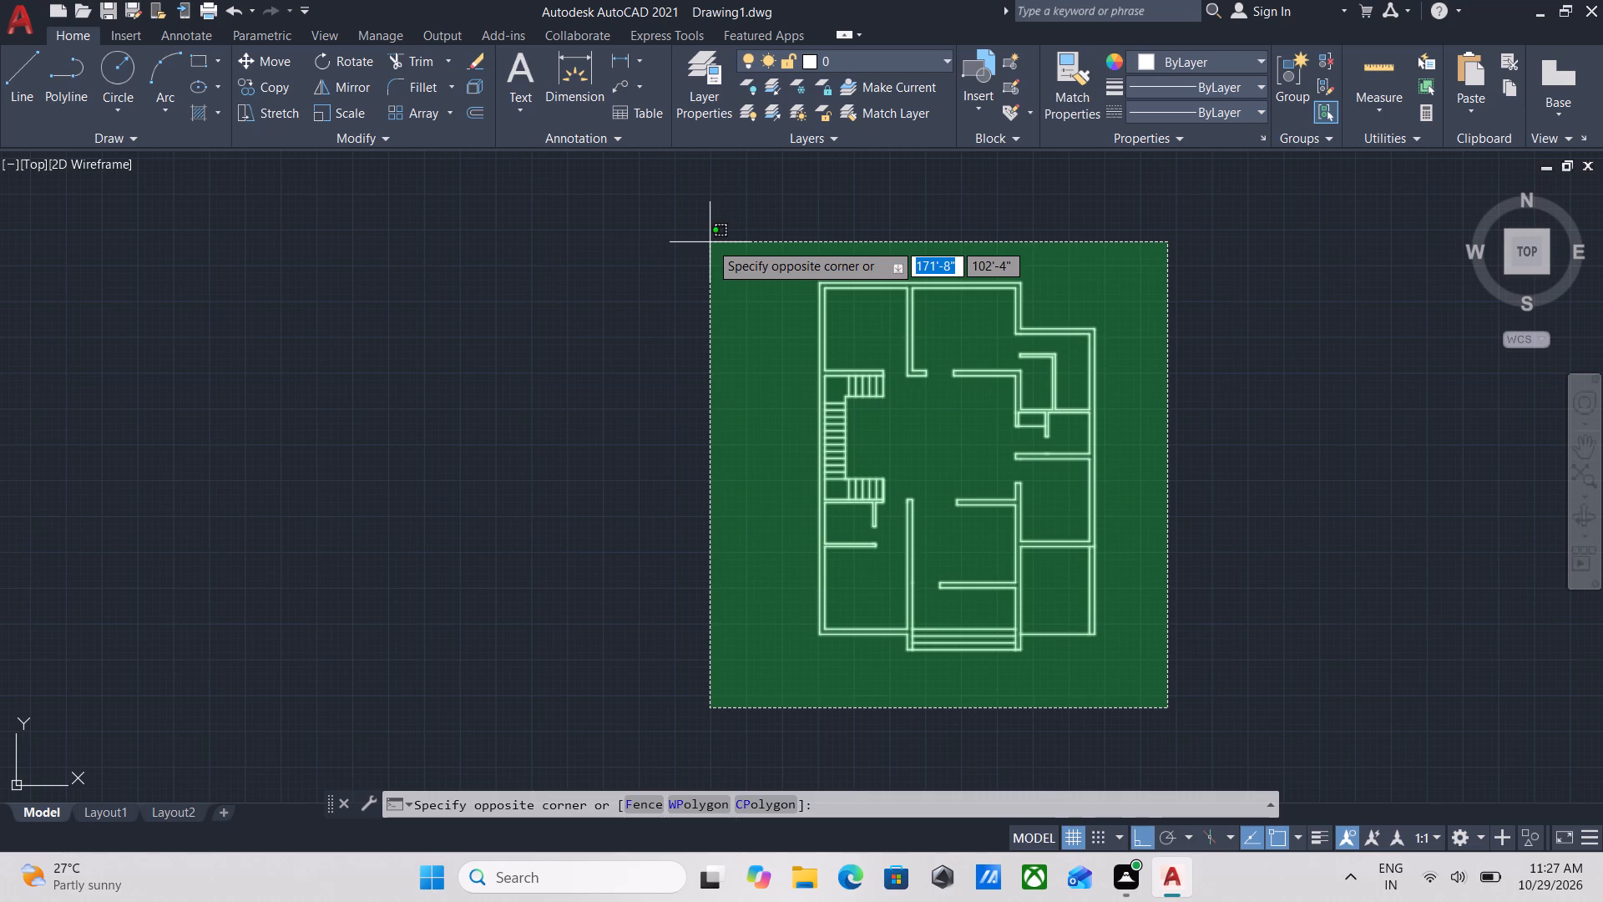
{"action": "left_click", "coordinate": [710, 242]}
{"action": "scroll", "coordinate": [852, 435], "scroll_direction": "up", "scroll_amount": 1}
{"action": "middle_click_drag", "start_coordinate": [859, 444], "coordinate": [808, 443]}
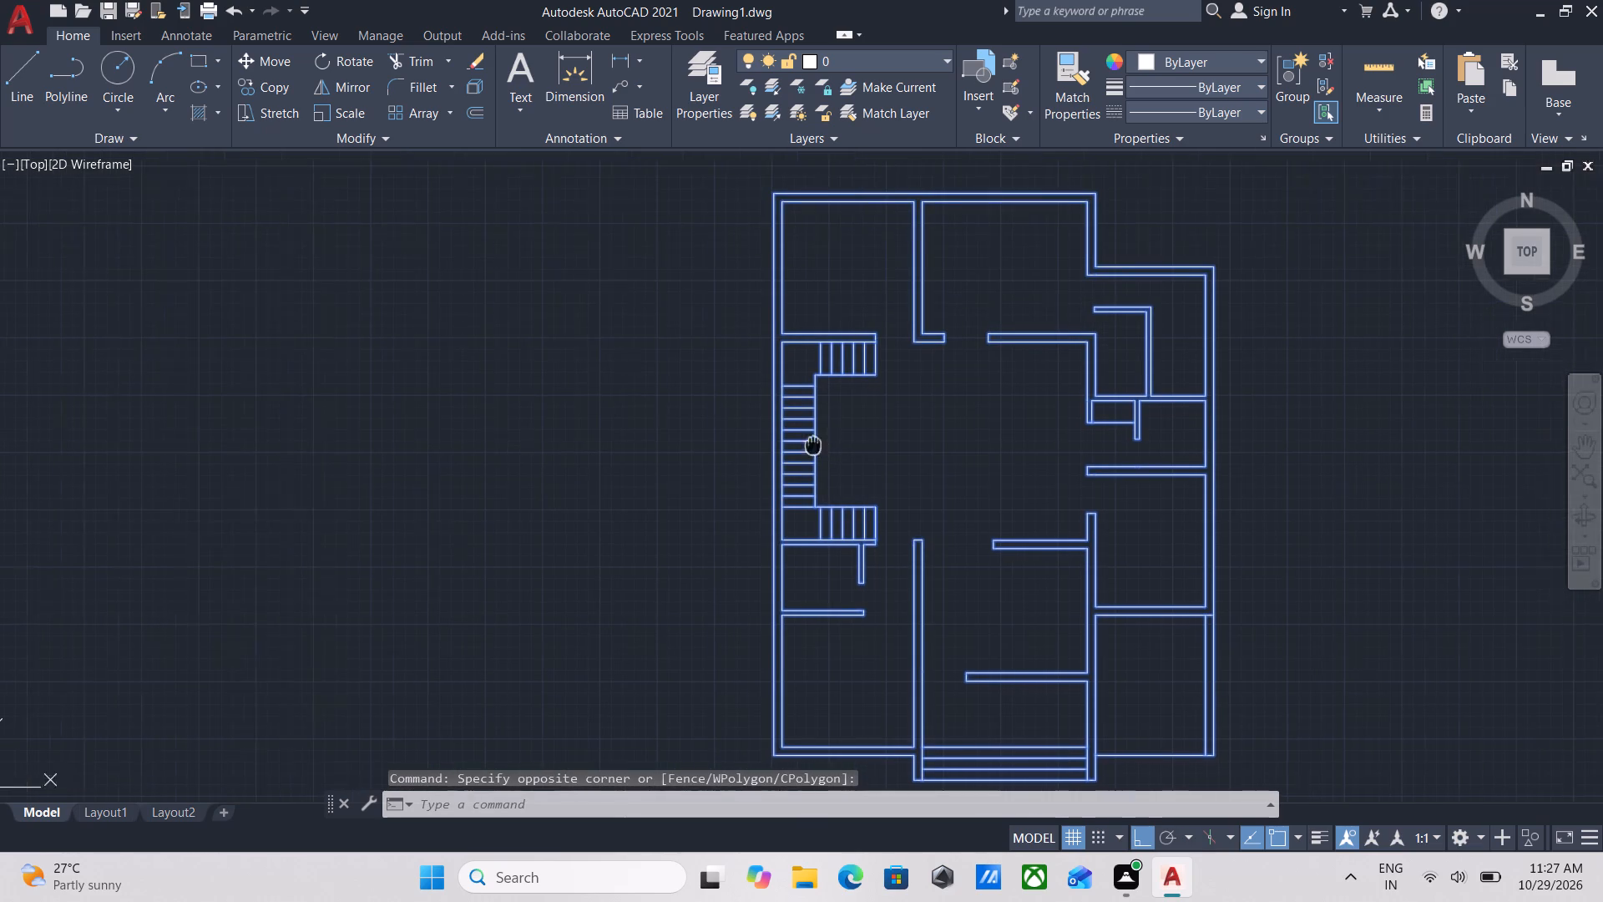
{"action": "middle_click_drag", "start_coordinate": [808, 443], "coordinate": [807, 443]}
{"action": "key", "text": "c"}
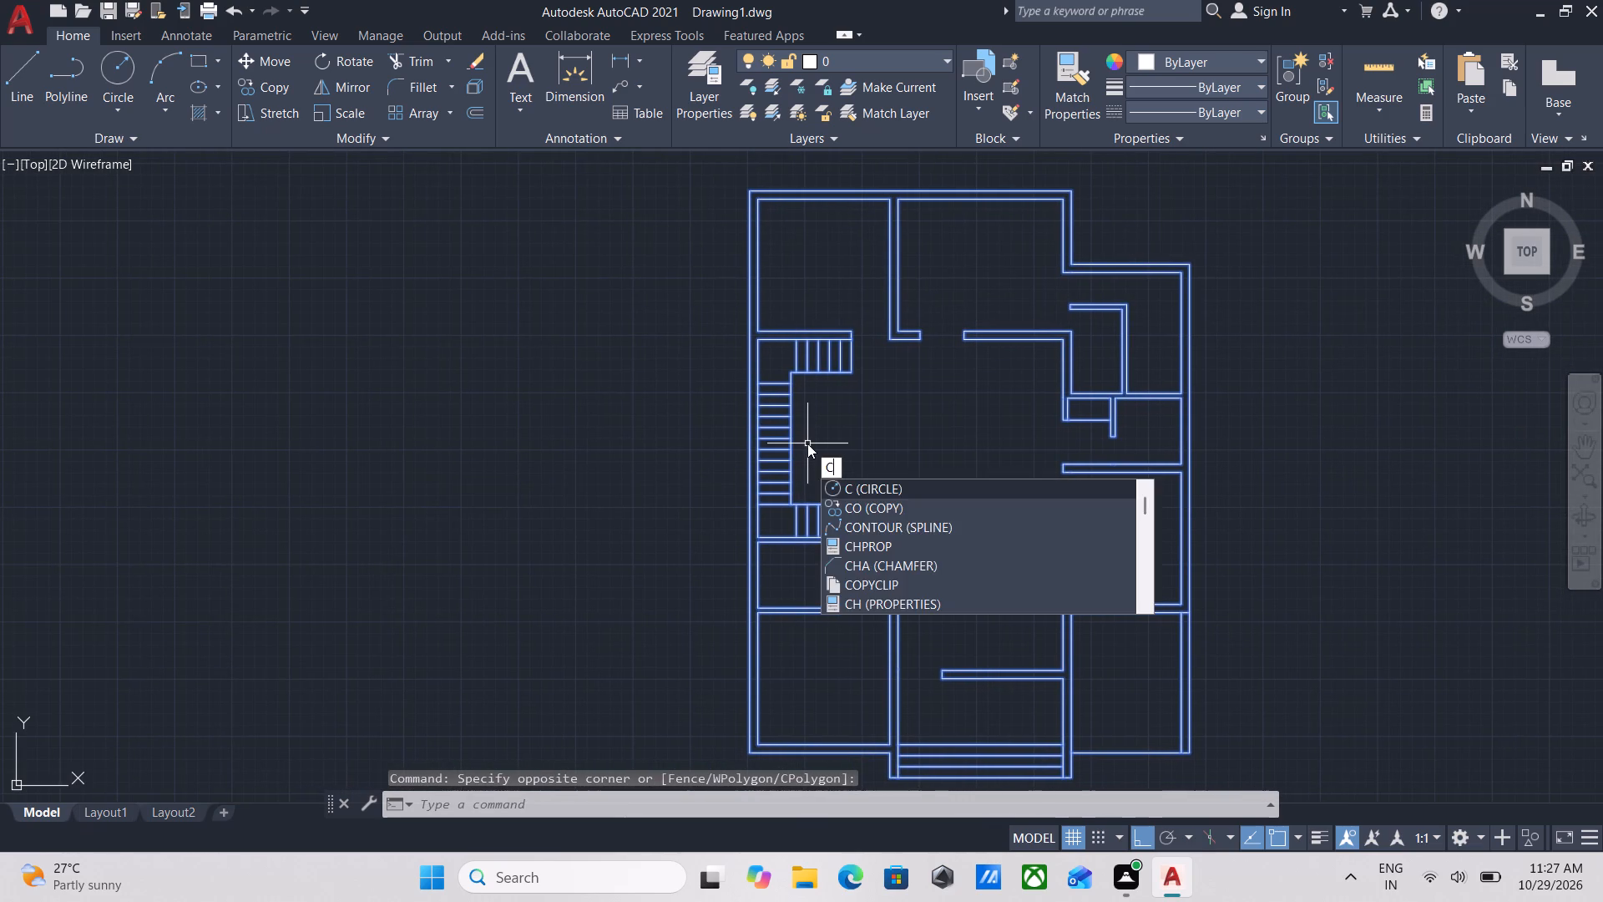
{"action": "key", "text": "o"}
{"action": "key", "text": "Return"}
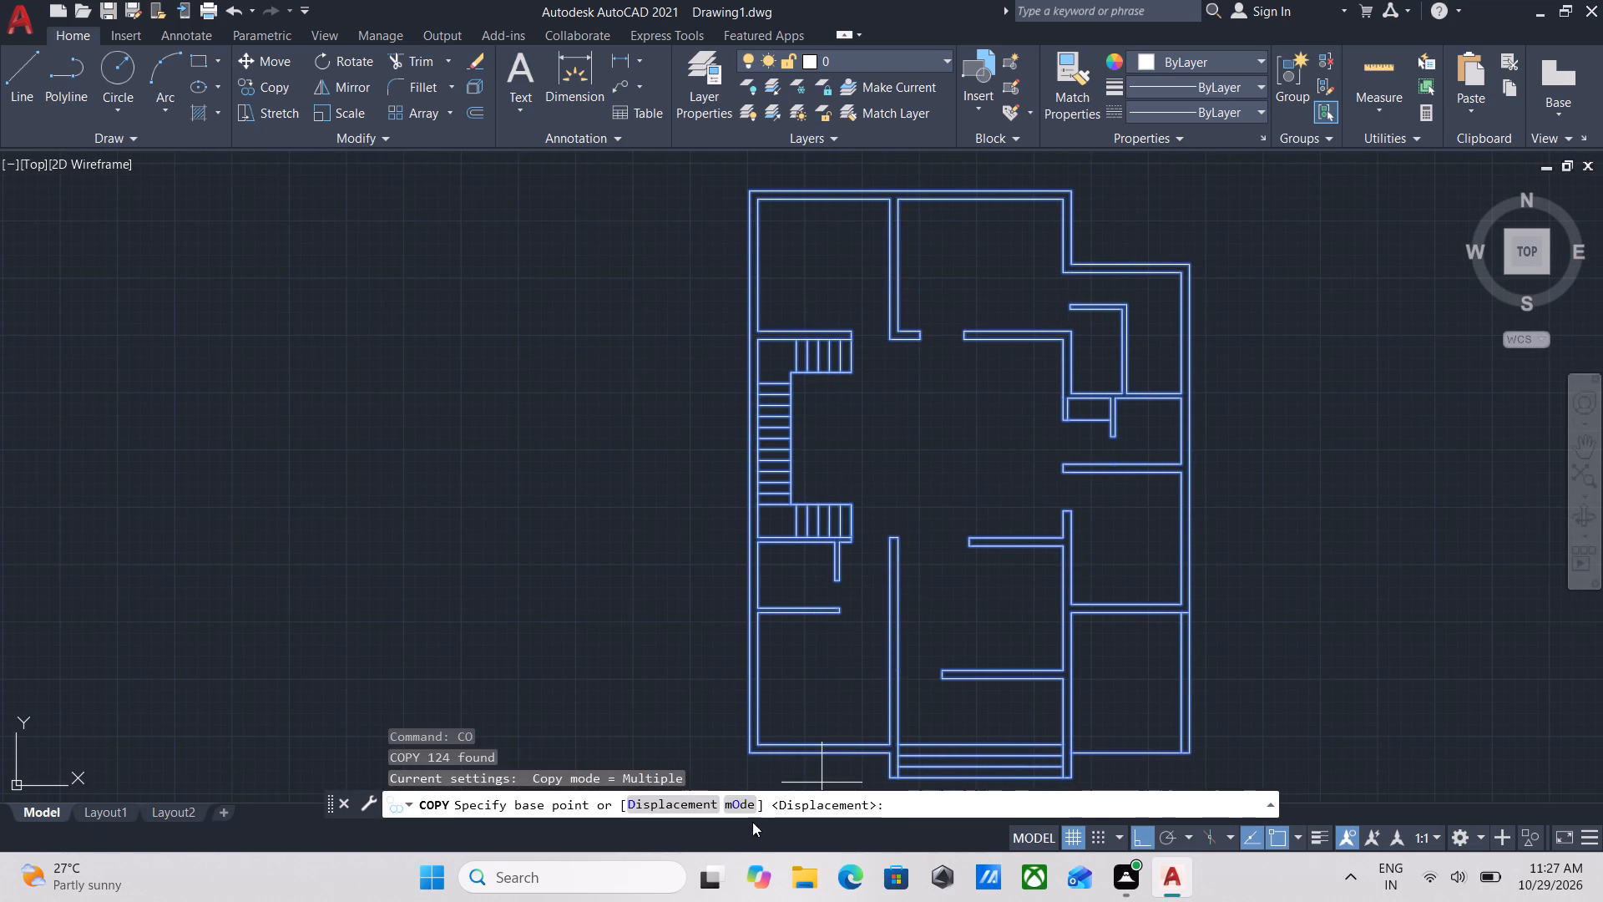
{"action": "left_click", "coordinate": [746, 751]}
{"action": "middle_click_drag", "start_coordinate": [1050, 746], "coordinate": [533, 666]}
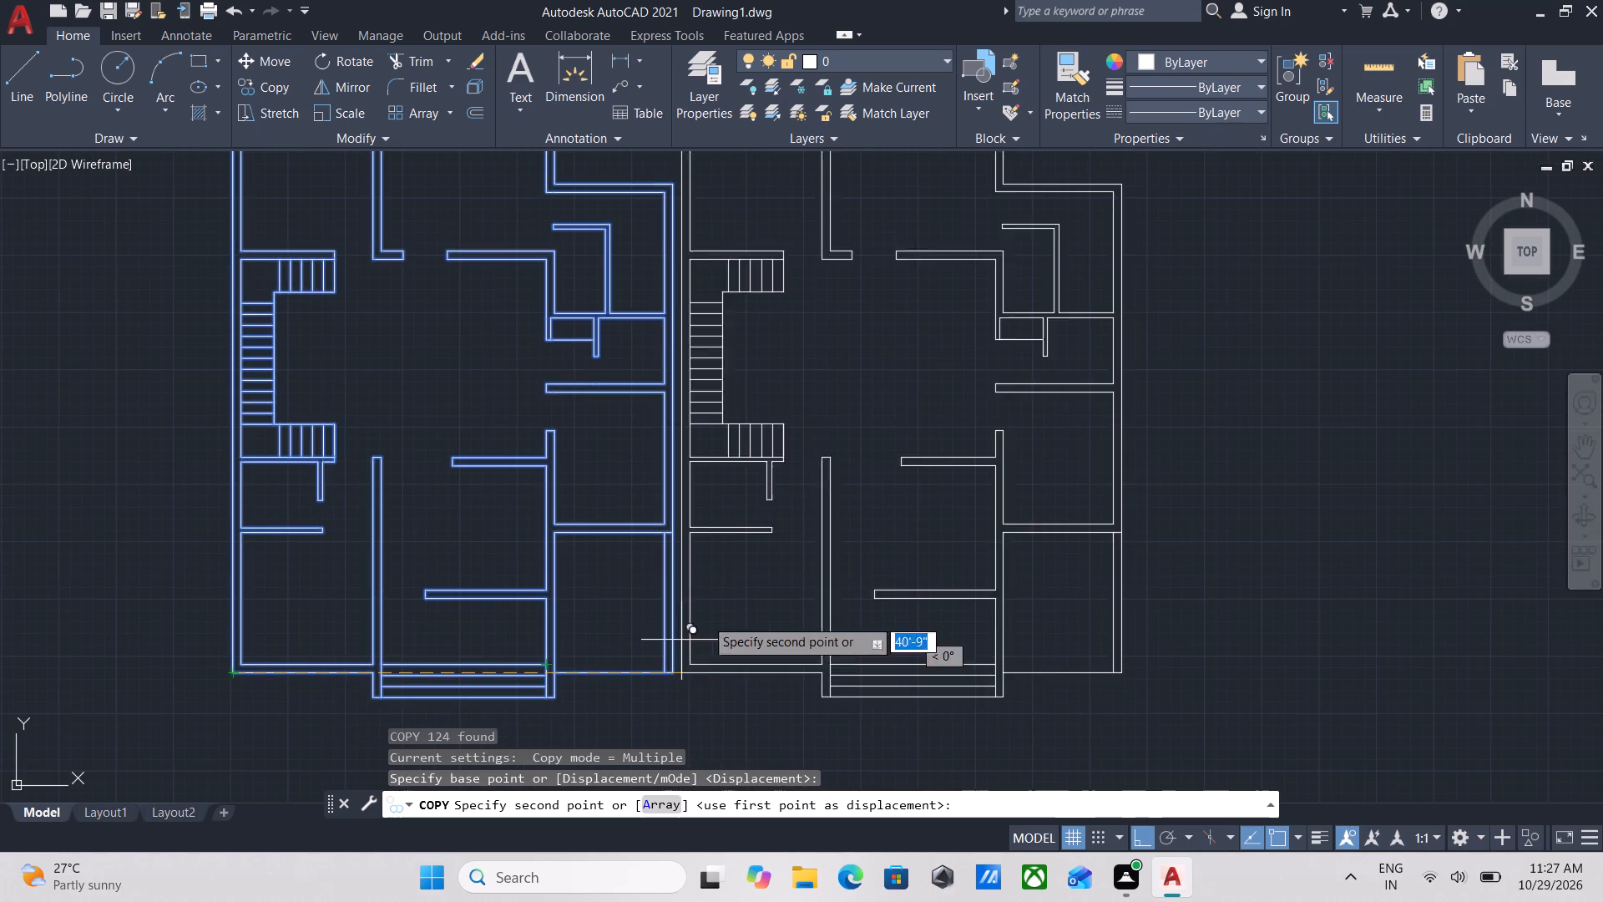
{"action": "scroll", "coordinate": [932, 622], "scroll_direction": "down", "scroll_amount": 1}
{"action": "middle_click_drag", "start_coordinate": [902, 623], "coordinate": [544, 635]}
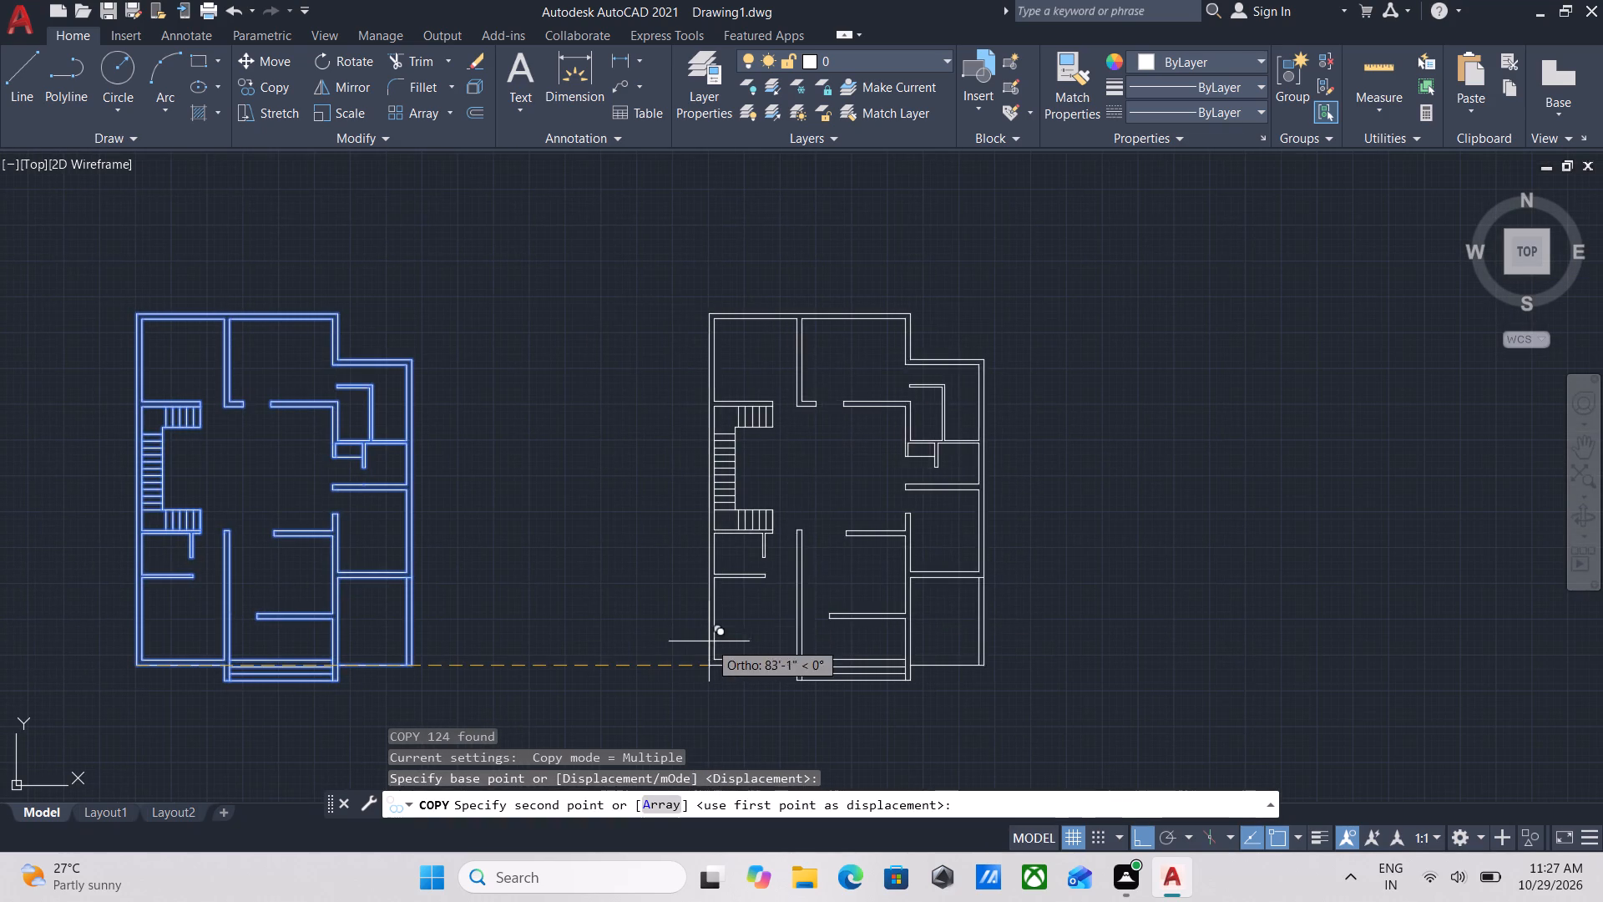
{"action": "left_click", "coordinate": [842, 656]}
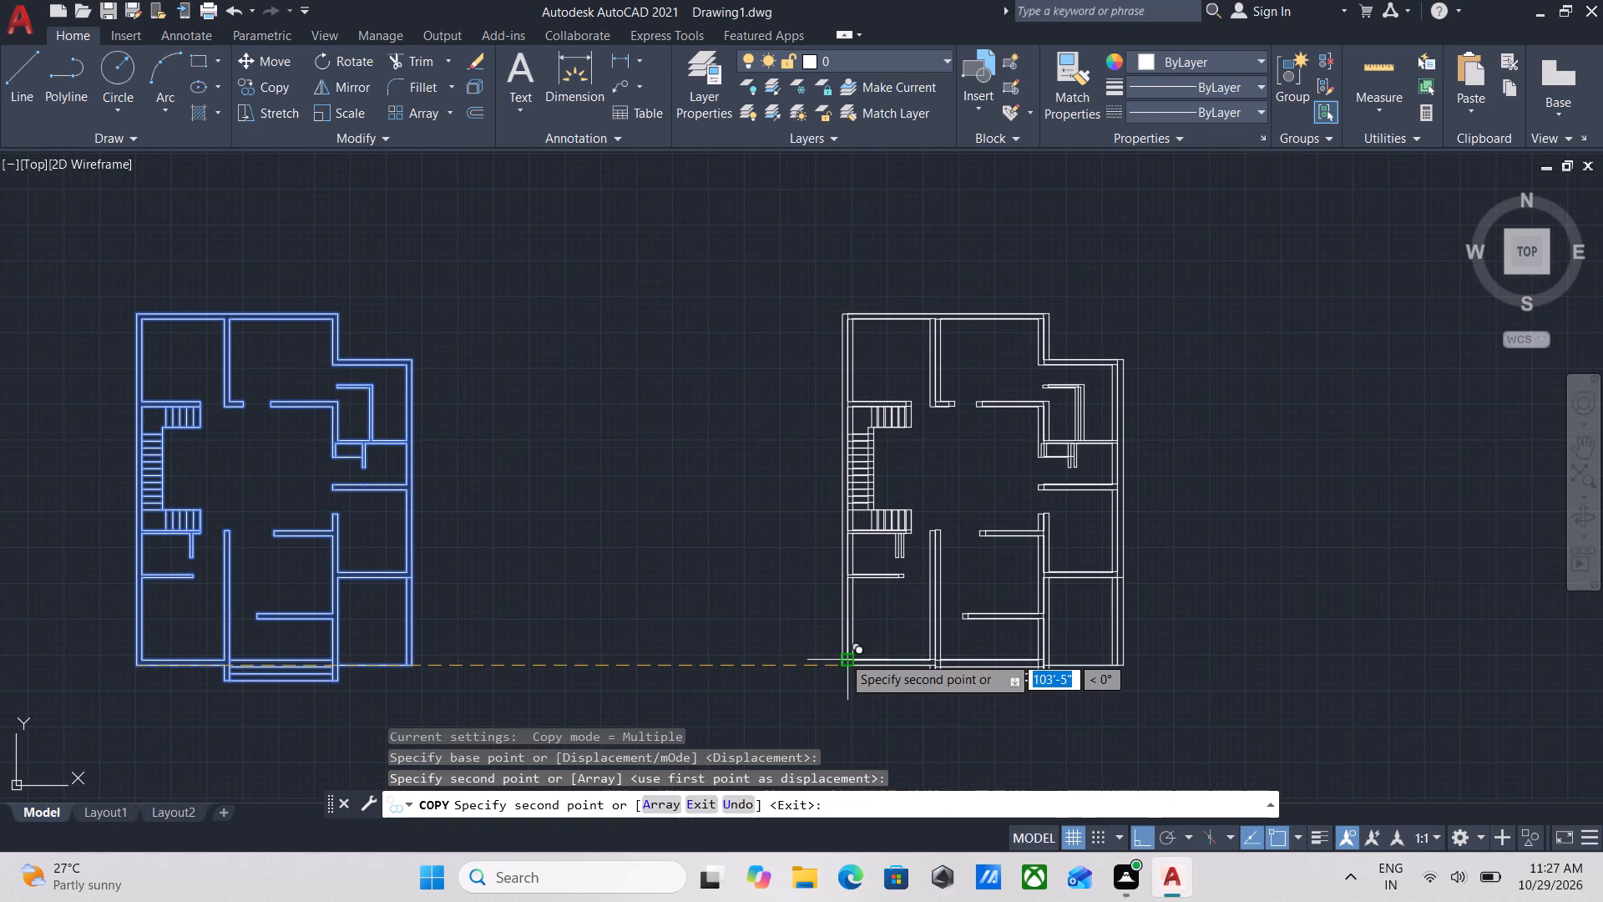
{"action": "key", "text": "Escape"}
Examine the copied floor plan's U-shaped staircase and its placement beside the original plan.
{"action": "scroll", "coordinate": [868, 469], "scroll_direction": "up", "scroll_amount": 3}
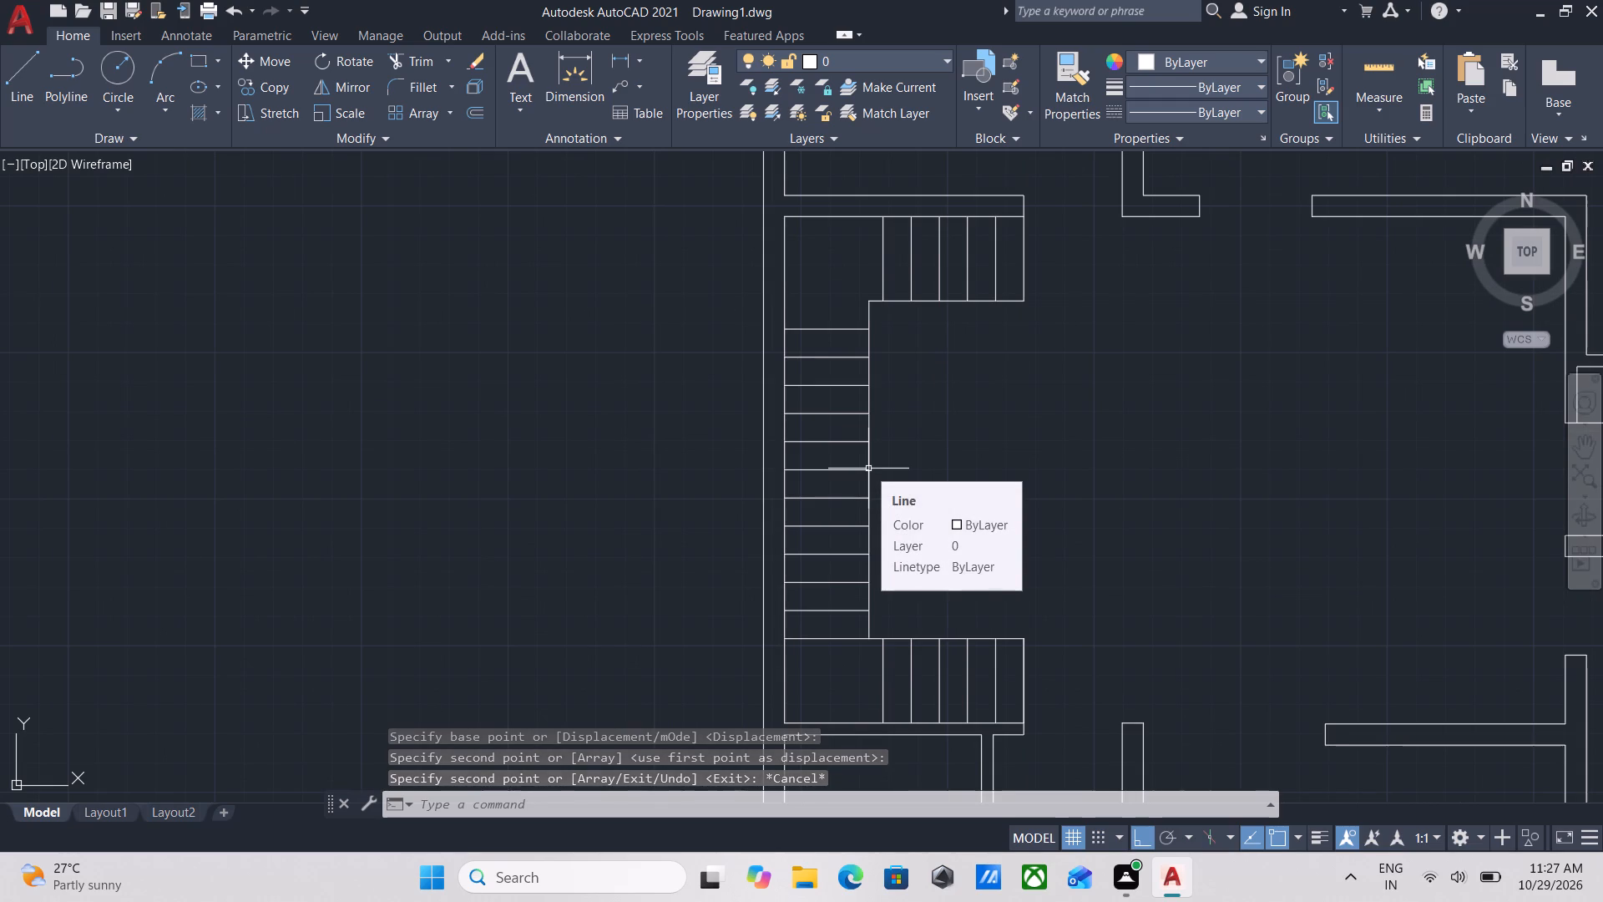
{"action": "scroll", "coordinate": [907, 367], "scroll_direction": "down", "scroll_amount": 1}
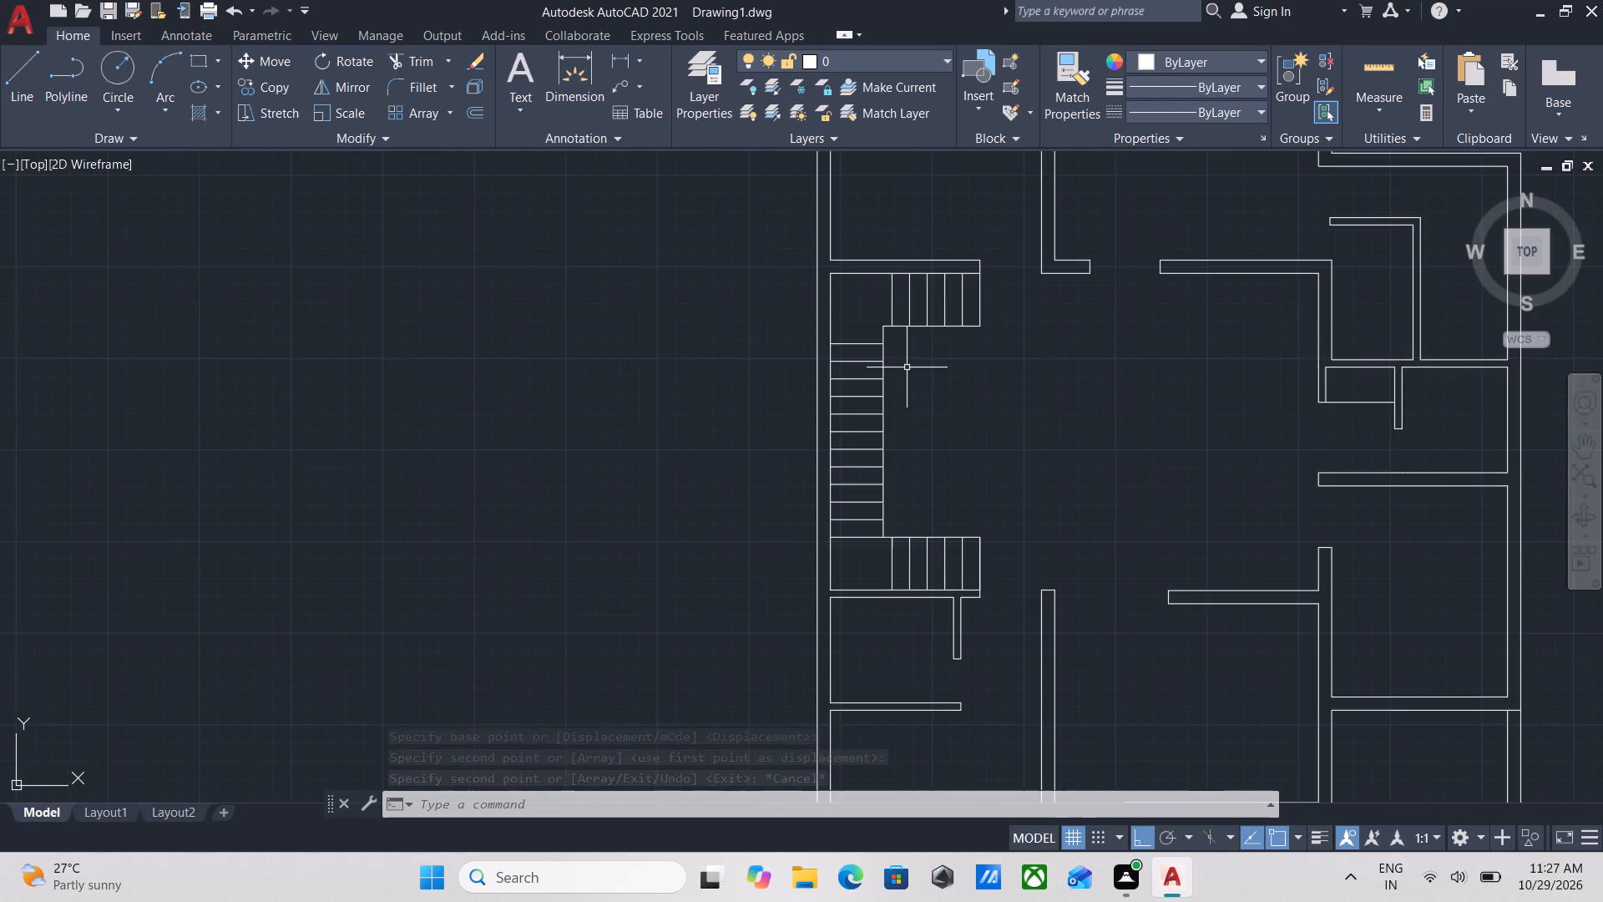
{"action": "scroll", "coordinate": [952, 387], "scroll_direction": "down", "scroll_amount": 2}
{"action": "middle_click_drag", "start_coordinate": [951, 394], "coordinate": [945, 454]}
{"action": "middle_click_drag", "start_coordinate": [1022, 400], "coordinate": [978, 530]}
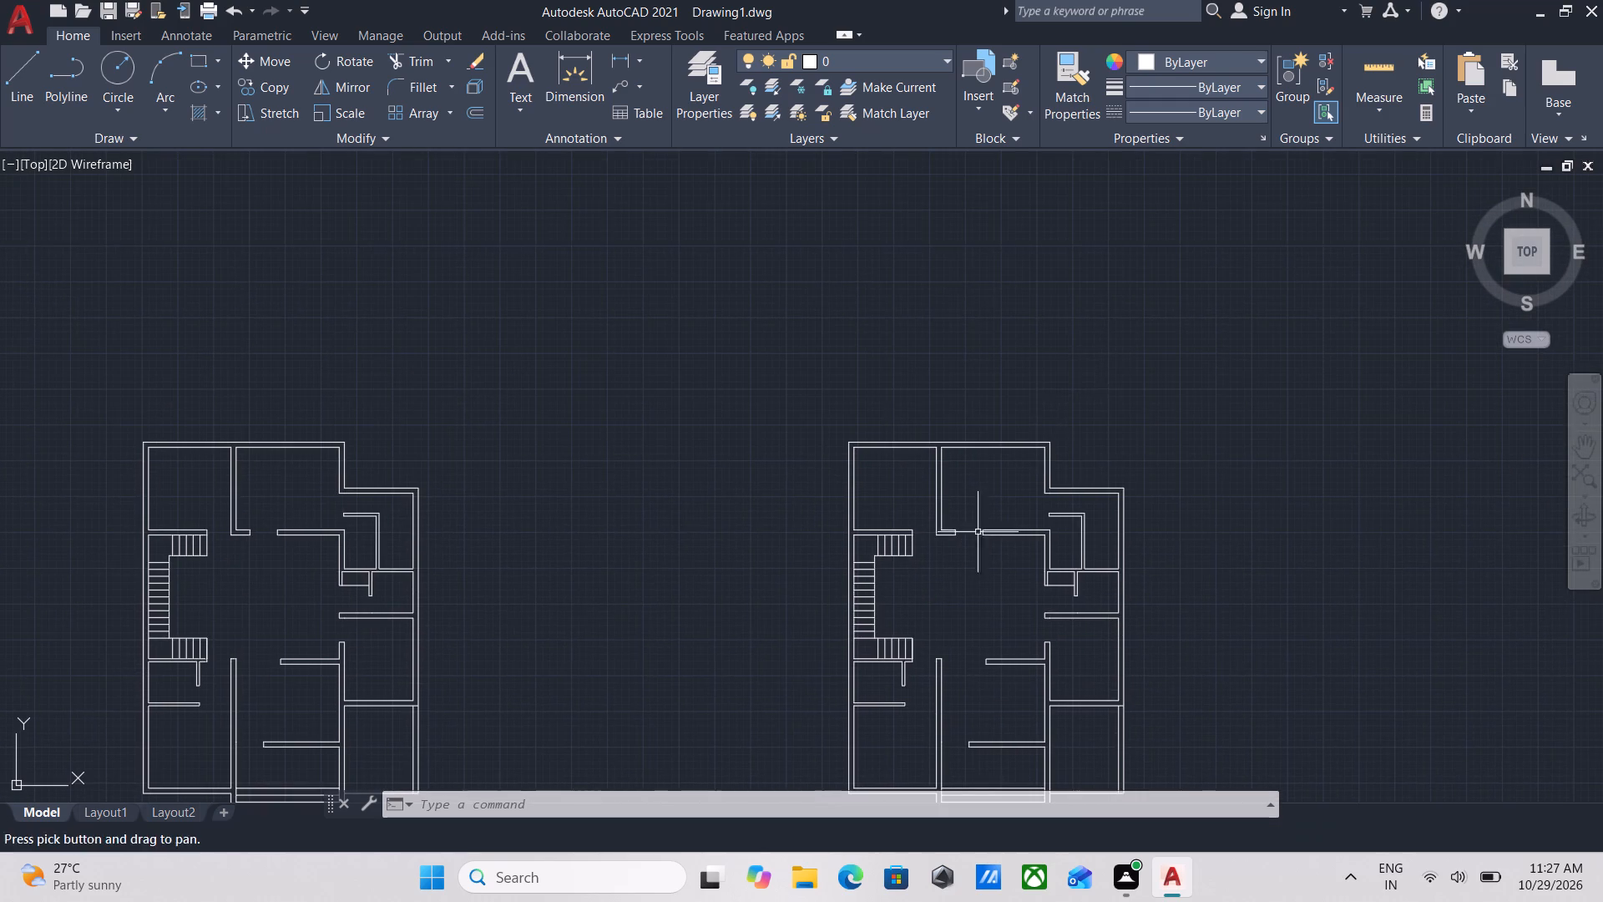
{"action": "middle_click_drag", "start_coordinate": [1113, 324], "coordinate": [1092, 349]}
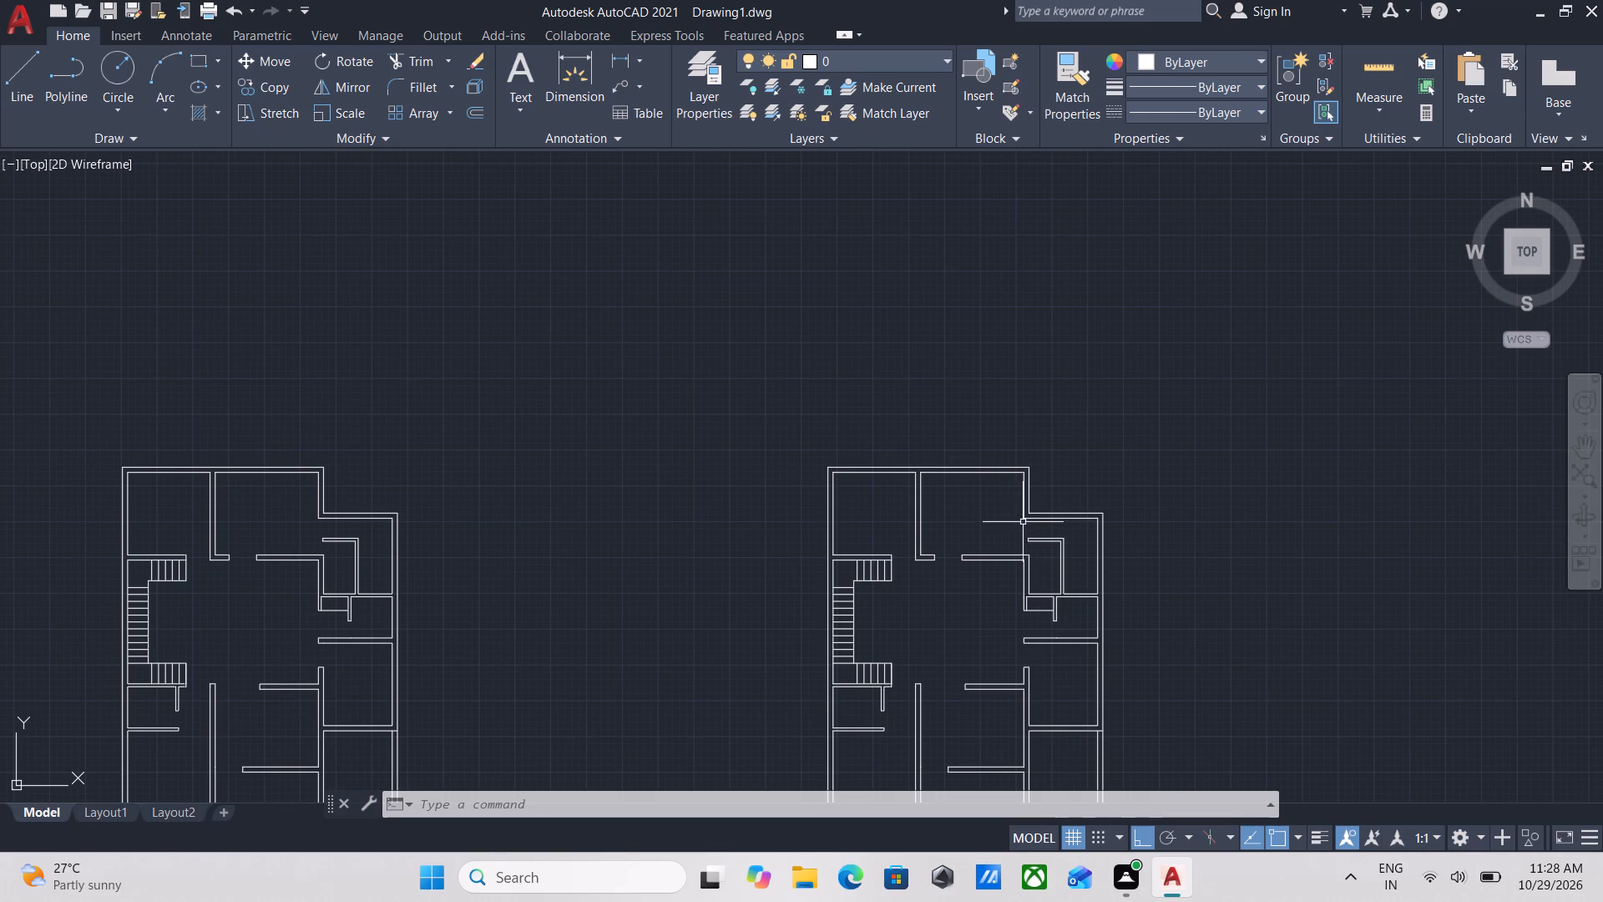
In the copied plan, erase the northeast area's L-shaped partition lines and the inner wall lines along its stepped north and east sides.
{"action": "scroll", "coordinate": [984, 519], "scroll_direction": "up", "scroll_amount": 2}
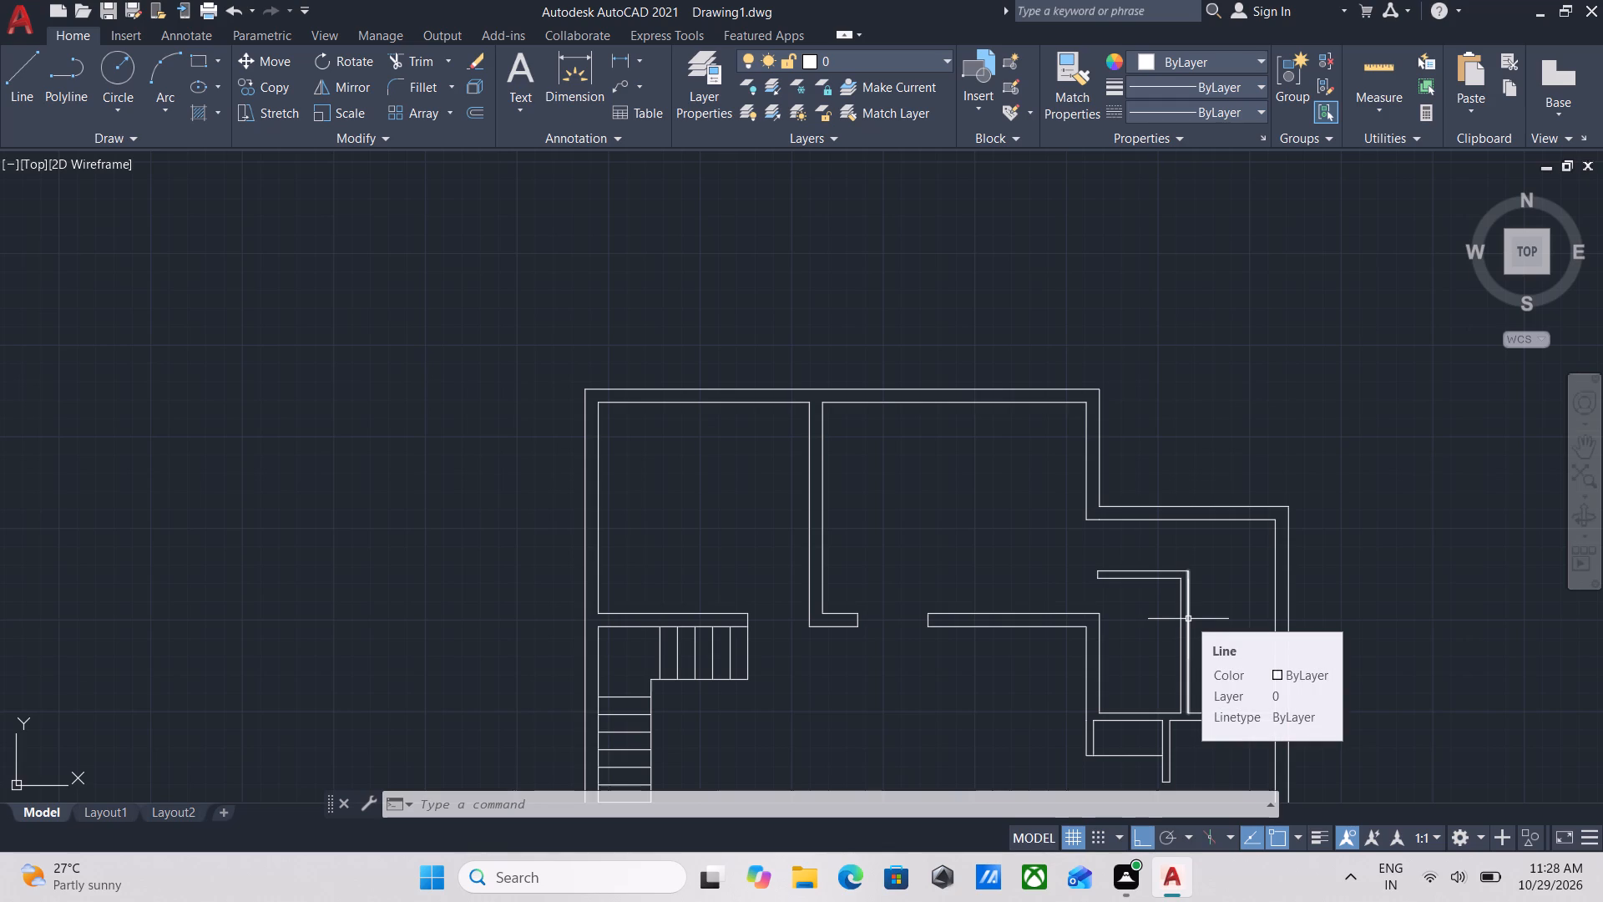
{"action": "scroll", "coordinate": [1188, 619], "scroll_direction": "up", "scroll_amount": 1}
{"action": "left_click_drag", "start_coordinate": [1240, 633], "coordinate": [1231, 628]}
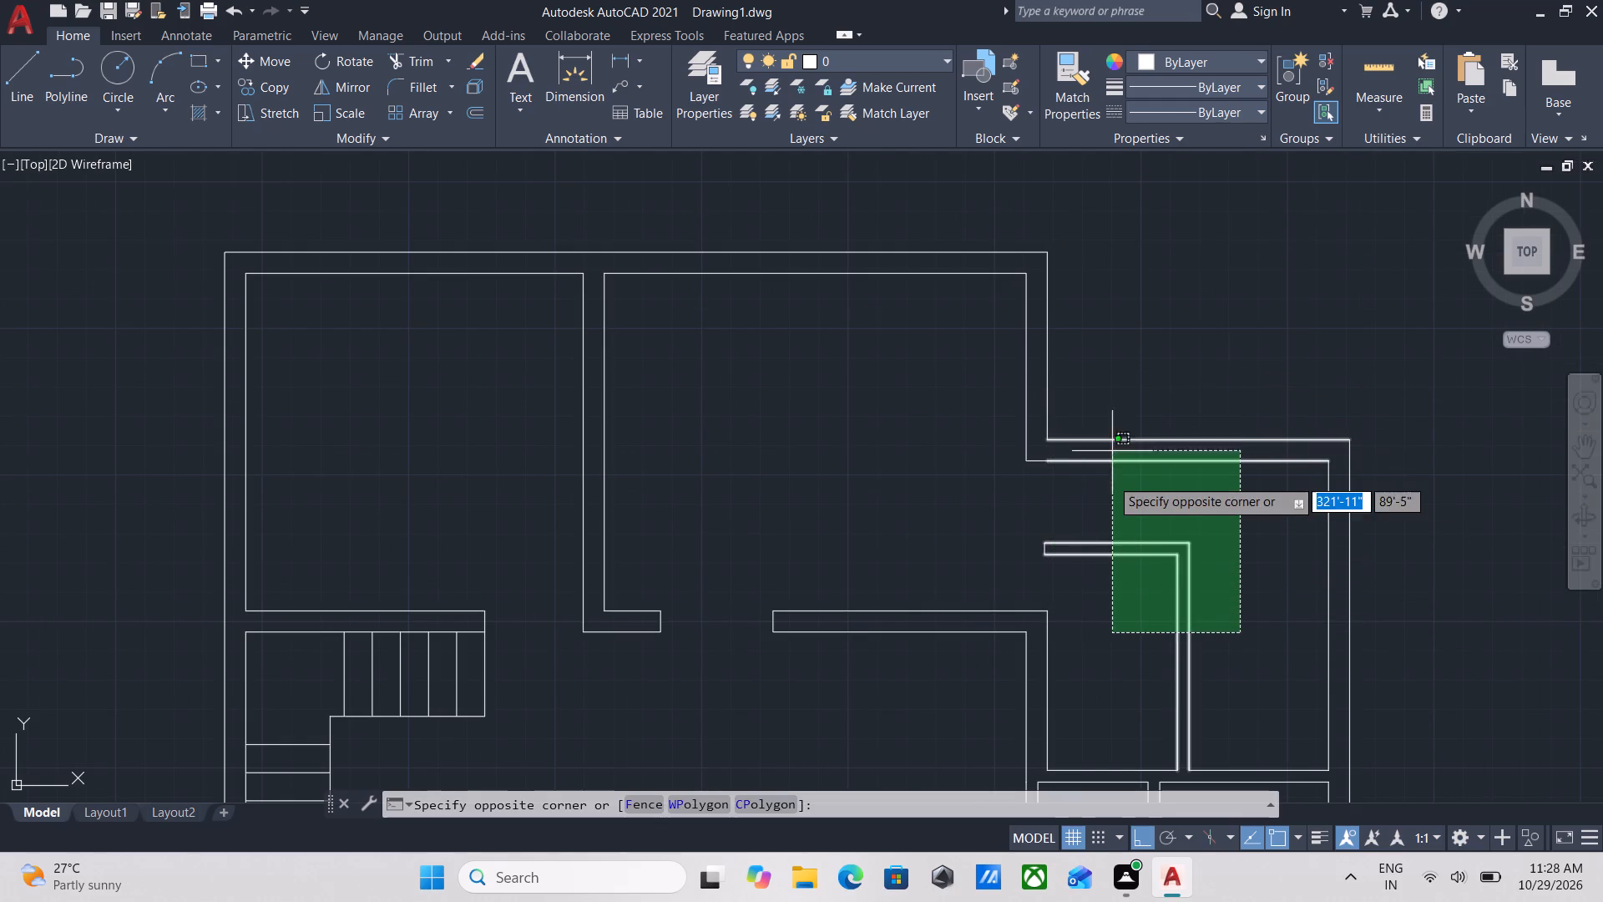
{"action": "left_click", "coordinate": [1097, 456]}
{"action": "scroll", "coordinate": [1033, 453], "scroll_direction": "up", "scroll_amount": 2}
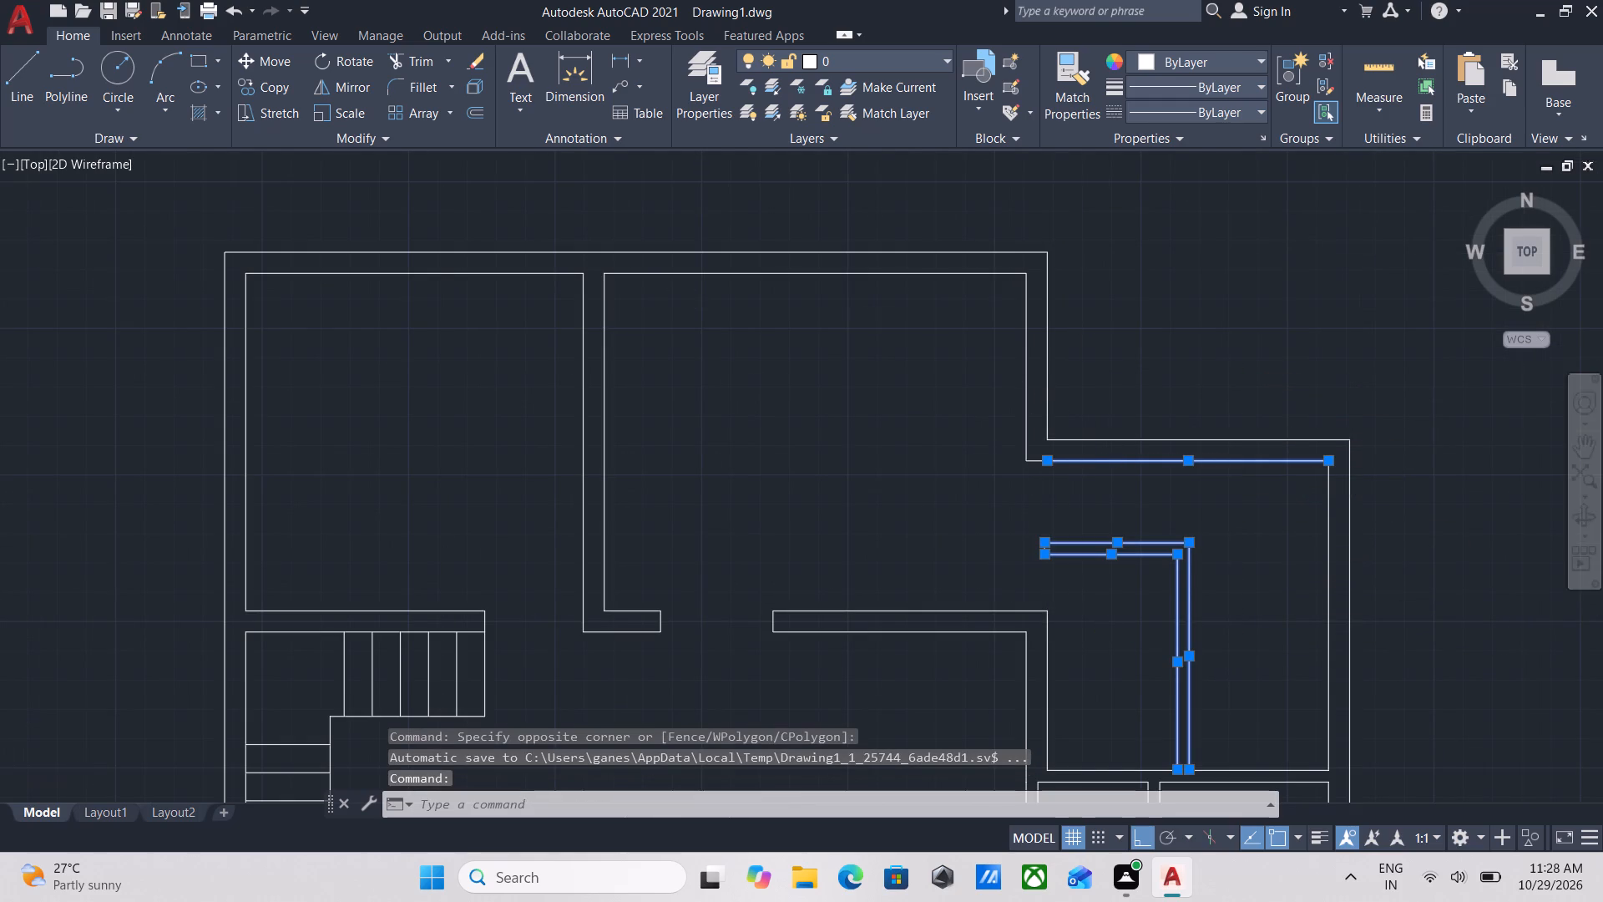
{"action": "left_click_drag", "start_coordinate": [1034, 439], "coordinate": [1018, 426]}
{"action": "left_click", "coordinate": [862, 348]}
{"action": "scroll", "coordinate": [882, 374], "scroll_direction": "down", "scroll_amount": 1}
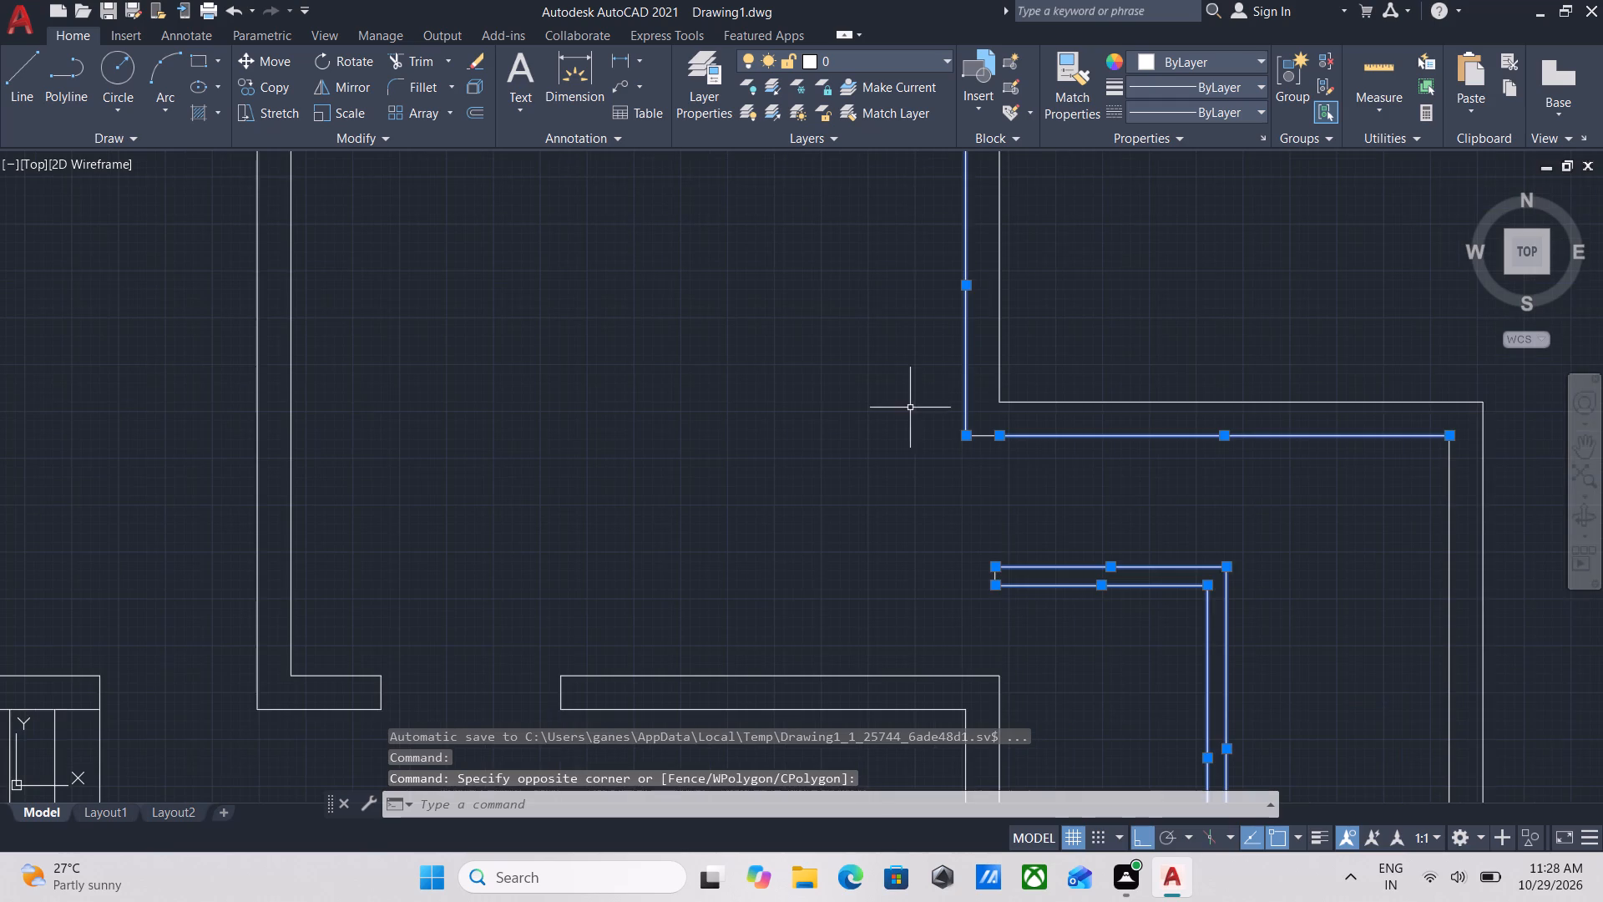
{"action": "scroll", "coordinate": [922, 412], "scroll_direction": "up", "scroll_amount": 4}
{"action": "left_click_drag", "start_coordinate": [1252, 586], "coordinate": [1252, 585]}
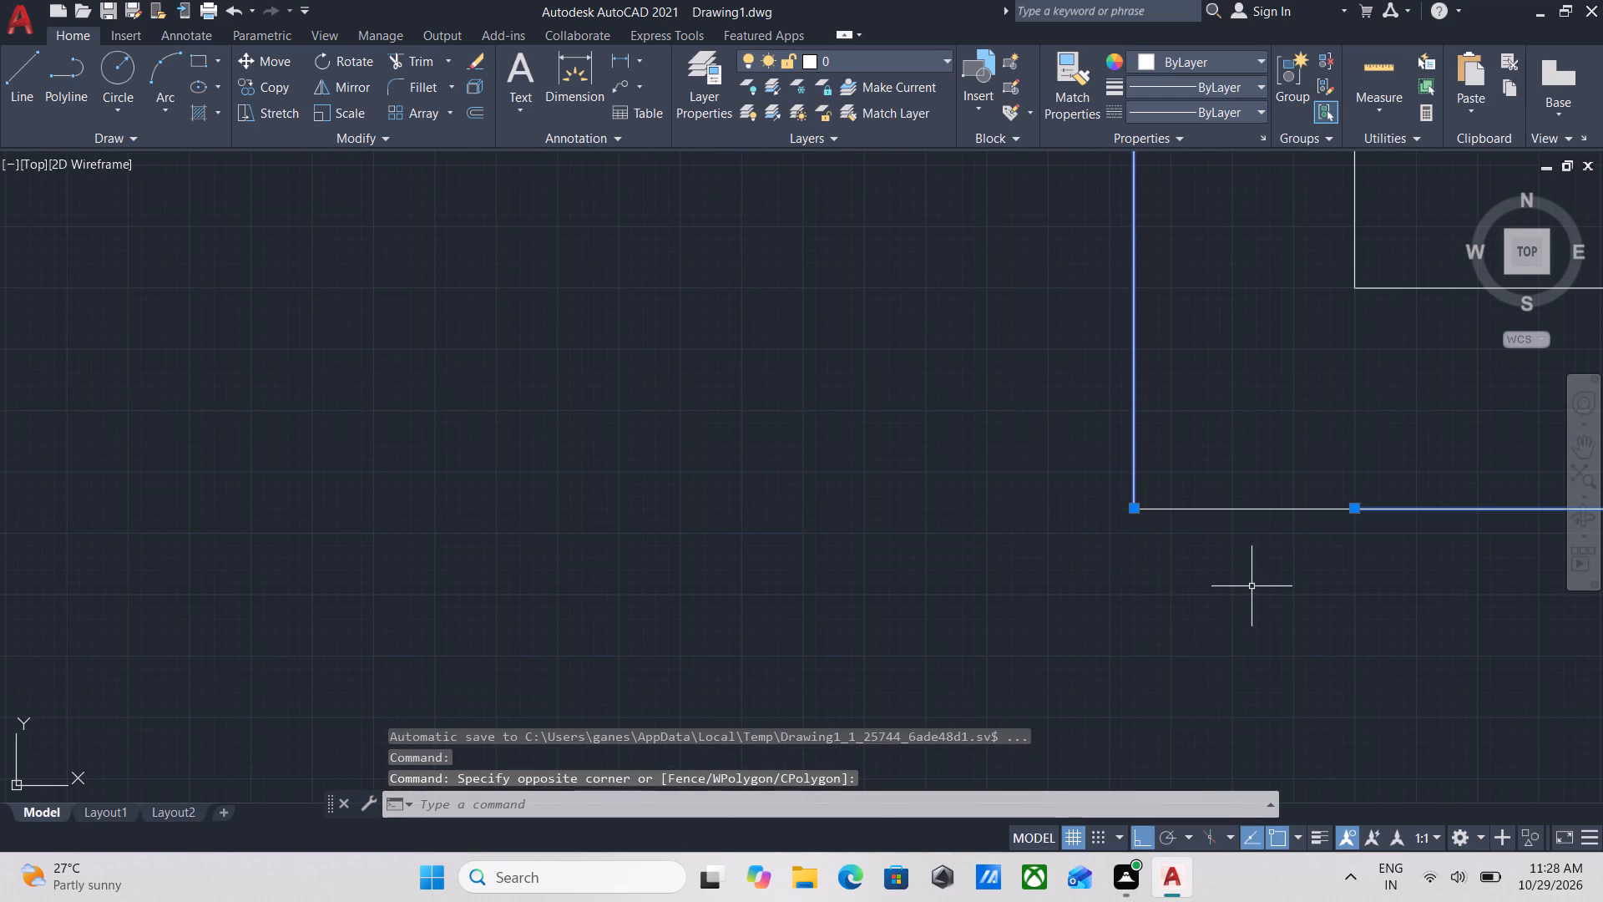
{"action": "left_click_drag", "start_coordinate": [1252, 585], "coordinate": [1247, 579]}
{"action": "left_click", "coordinate": [1152, 439]}
{"action": "scroll", "coordinate": [1151, 440], "scroll_direction": "down", "scroll_amount": 5}
{"action": "scroll", "coordinate": [1056, 438], "scroll_direction": "down", "scroll_amount": 3}
{"action": "middle_click_drag", "start_coordinate": [1043, 435], "coordinate": [945, 417]}
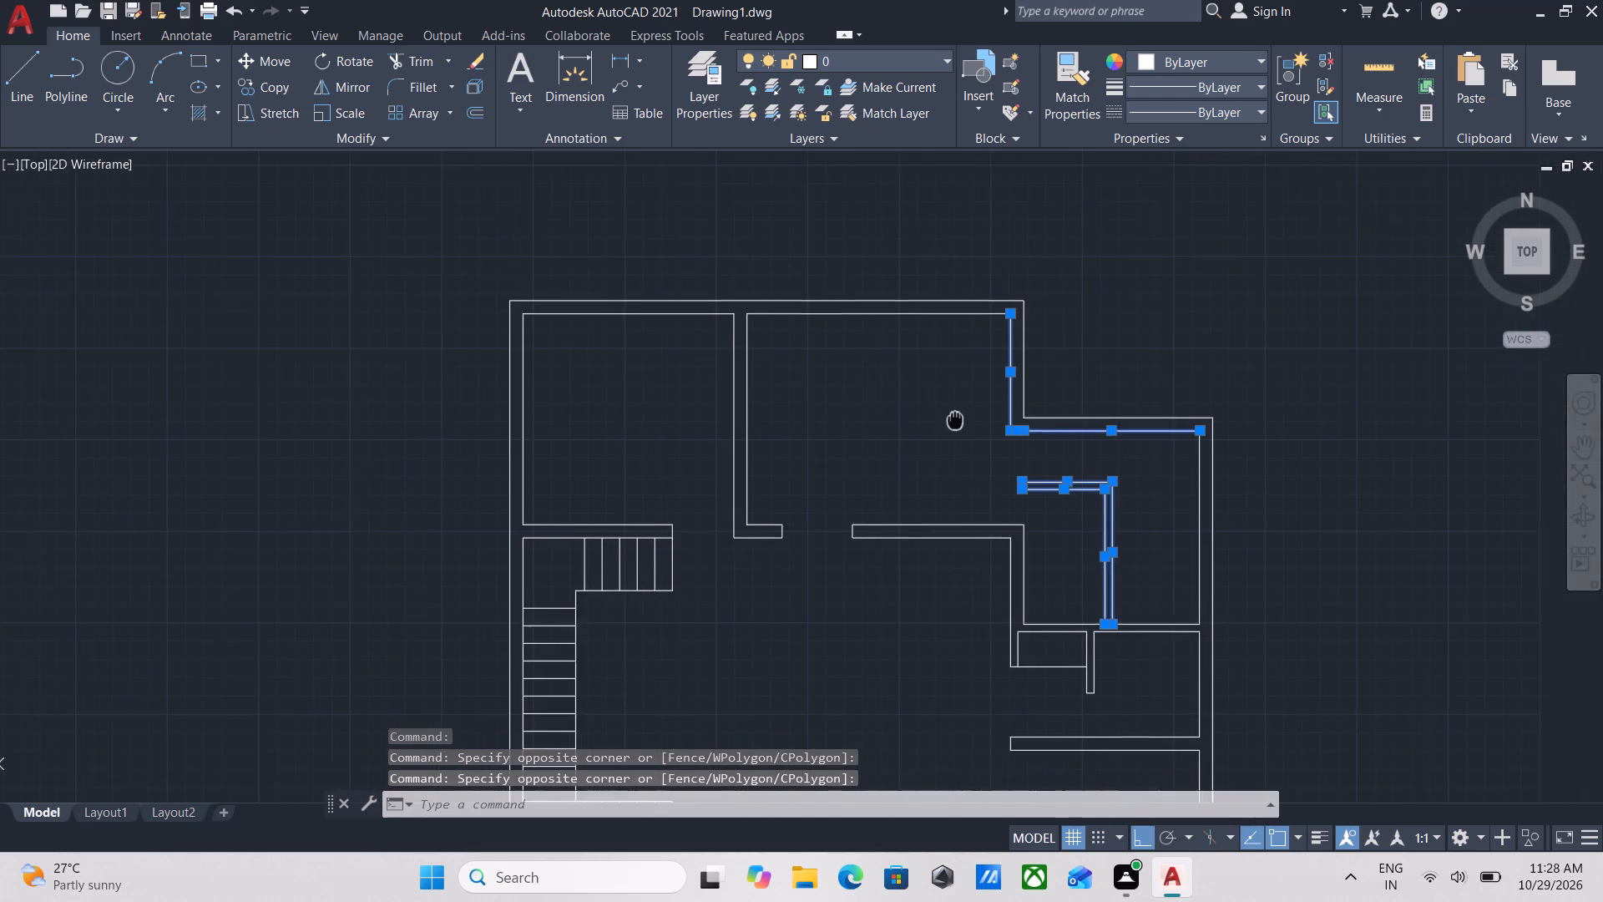
{"action": "middle_click_drag", "start_coordinate": [945, 417], "coordinate": [948, 417]}
{"action": "scroll", "coordinate": [1008, 472], "scroll_direction": "up", "scroll_amount": 1}
{"action": "scroll", "coordinate": [1211, 592], "scroll_direction": "up", "scroll_amount": 1}
{"action": "middle_click_drag", "start_coordinate": [1261, 535], "coordinate": [1127, 443]}
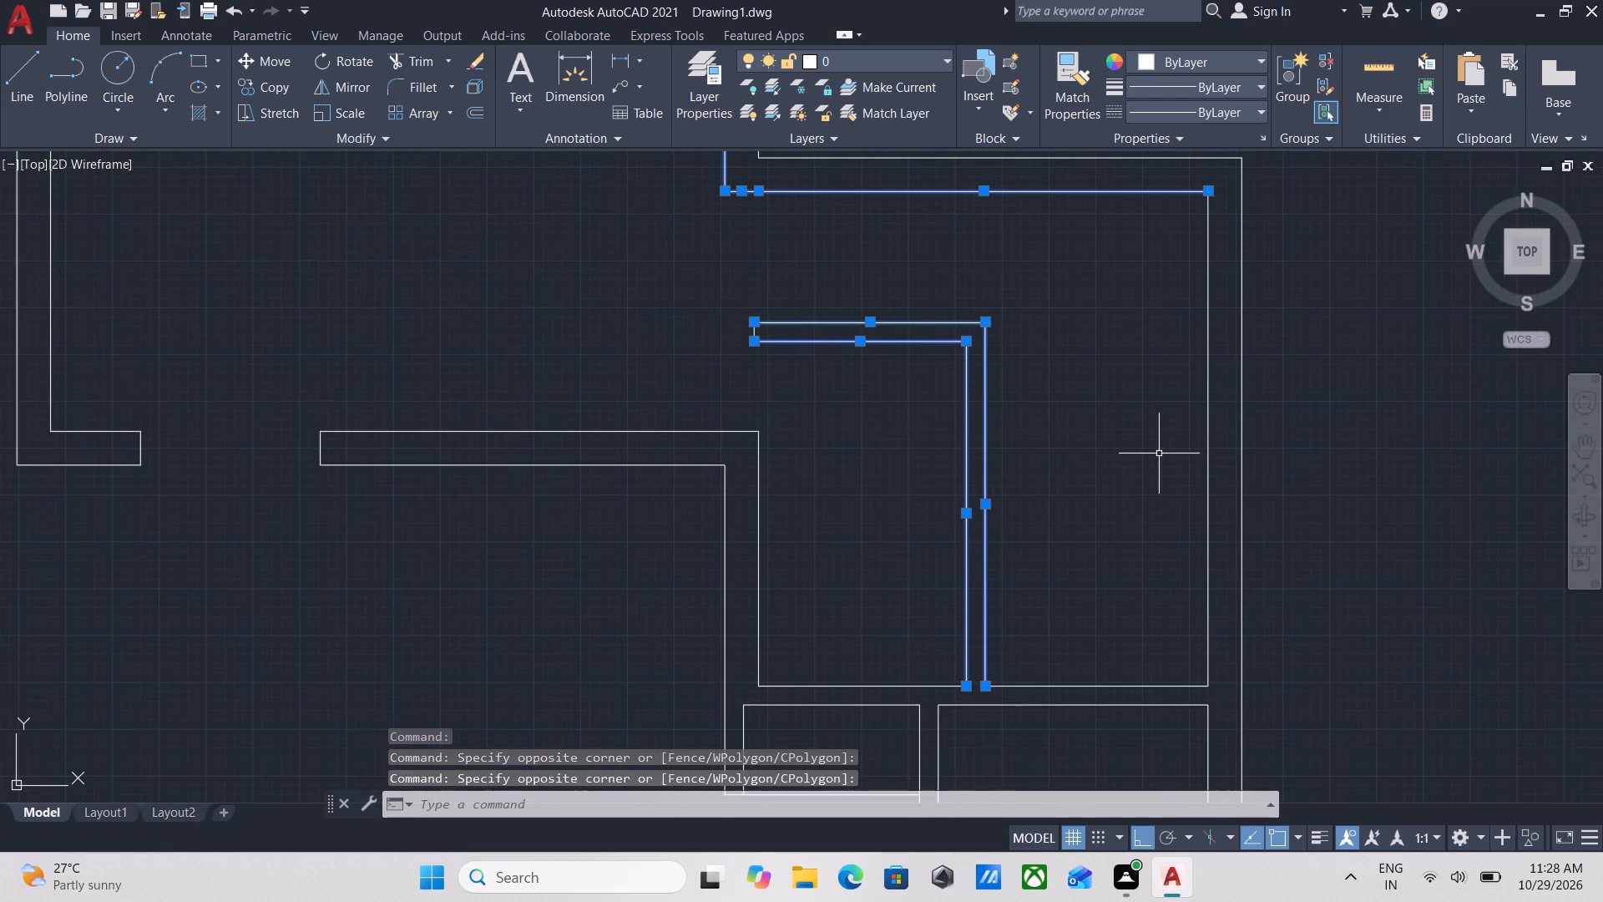
{"action": "left_click", "coordinate": [1226, 535]}
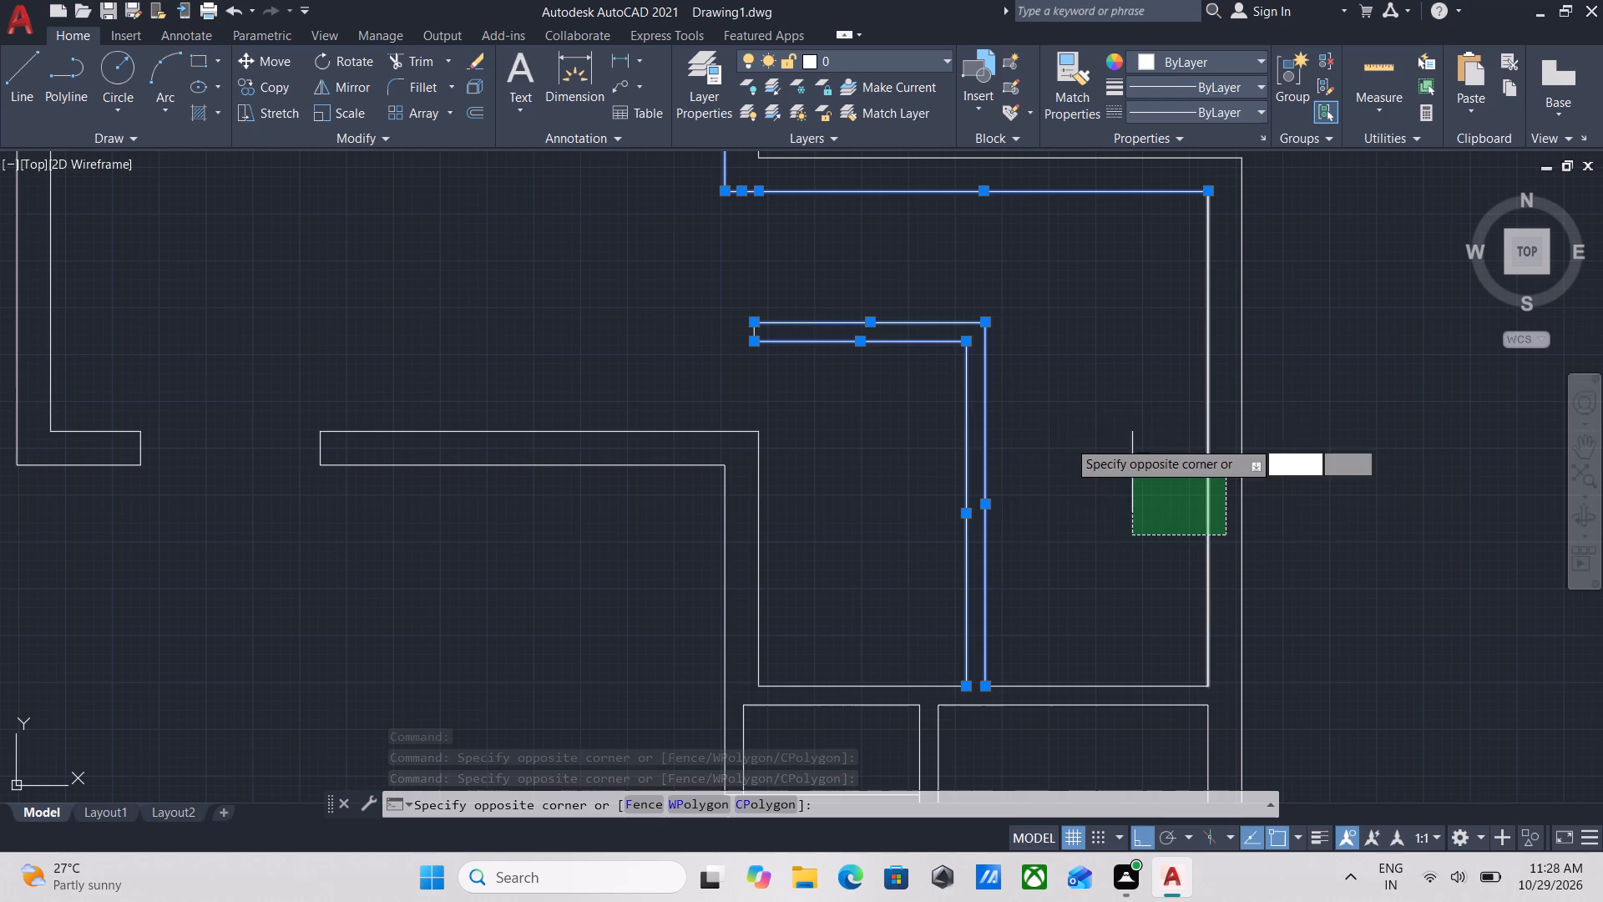
{"action": "left_click", "coordinate": [865, 371]}
{"action": "scroll", "coordinate": [866, 371], "scroll_direction": "down", "scroll_amount": 2}
{"action": "middle_click_drag", "start_coordinate": [866, 371], "coordinate": [1100, 631]}
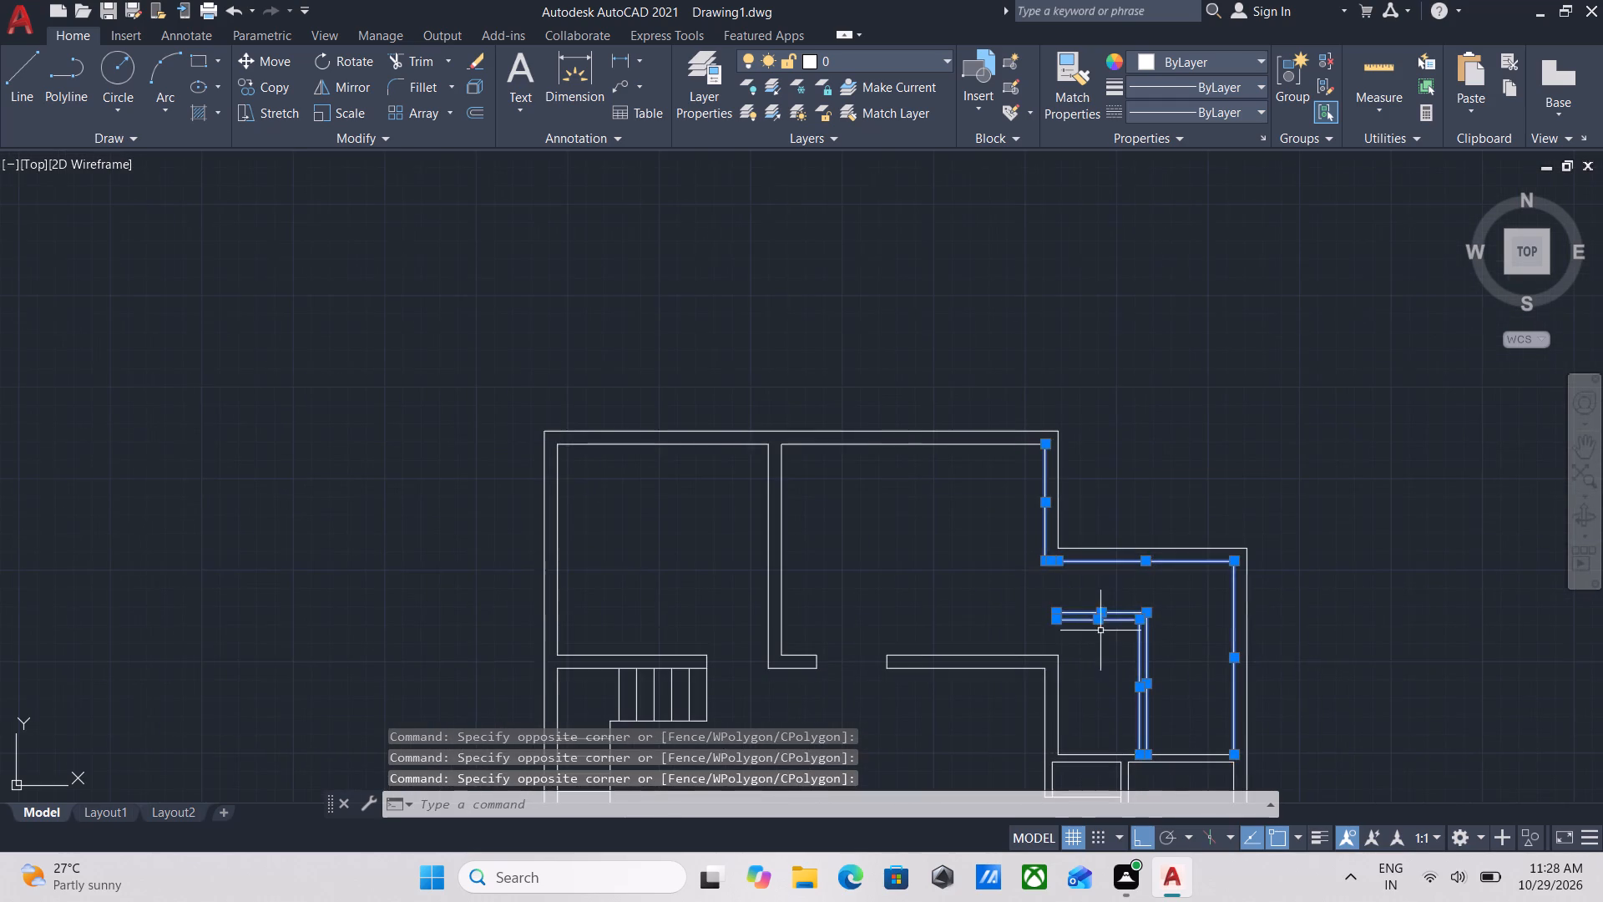
{"action": "middle_click_drag", "start_coordinate": [964, 546], "coordinate": [980, 558]}
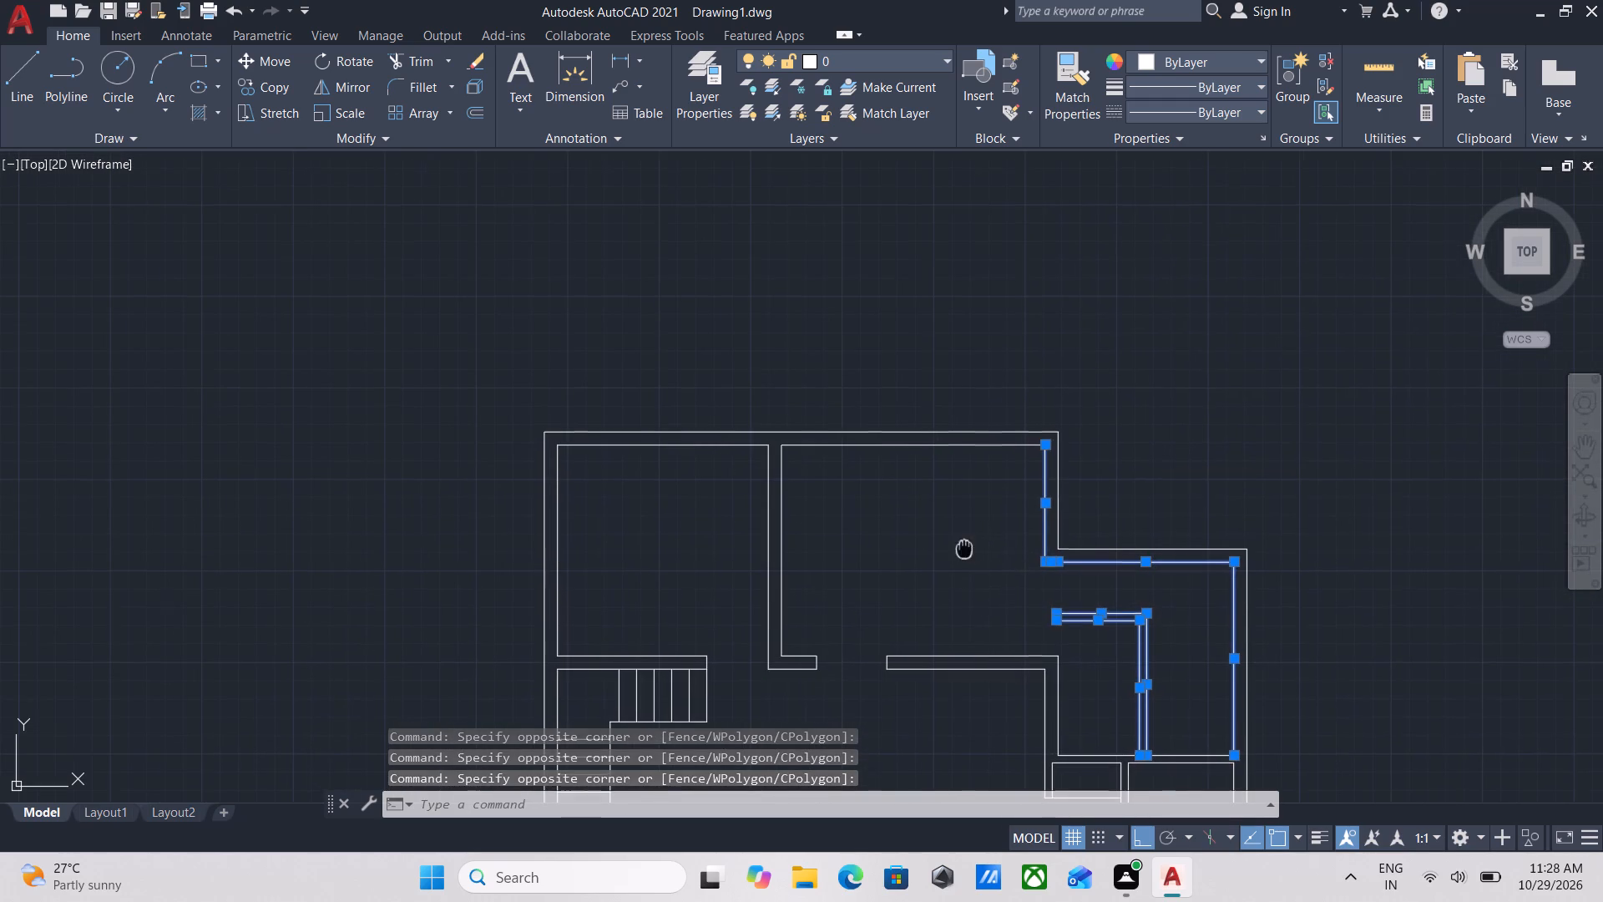
{"action": "middle_click_drag", "start_coordinate": [980, 558], "coordinate": [1039, 600]}
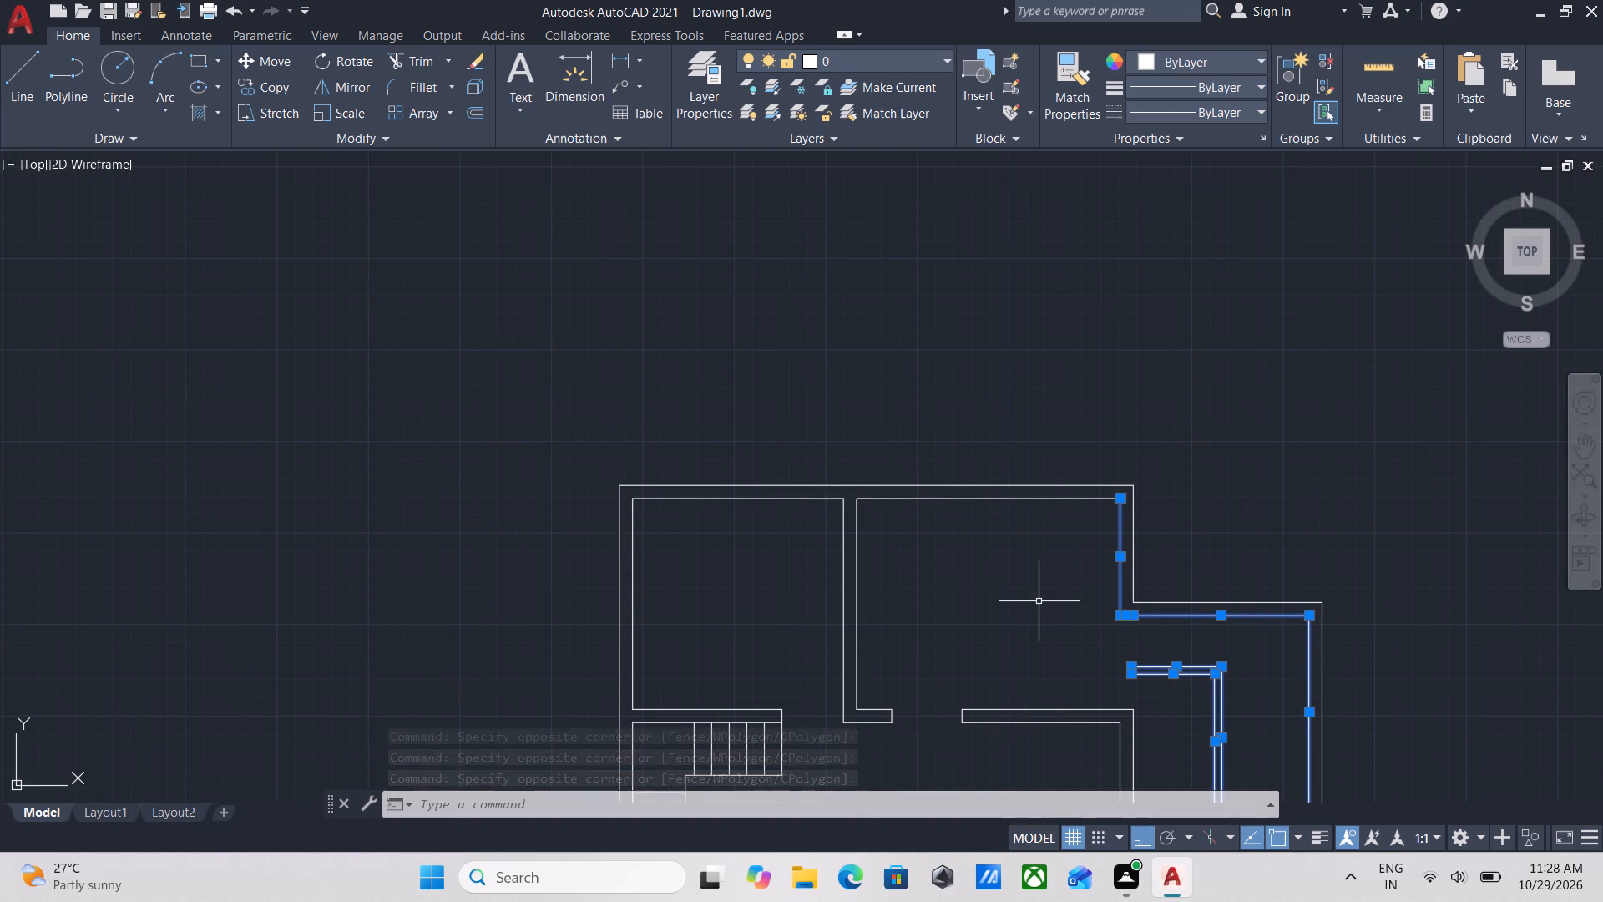
{"action": "middle_click_drag", "start_coordinate": [1036, 597], "coordinate": [903, 330]}
{"action": "right_click", "coordinate": [903, 335]}
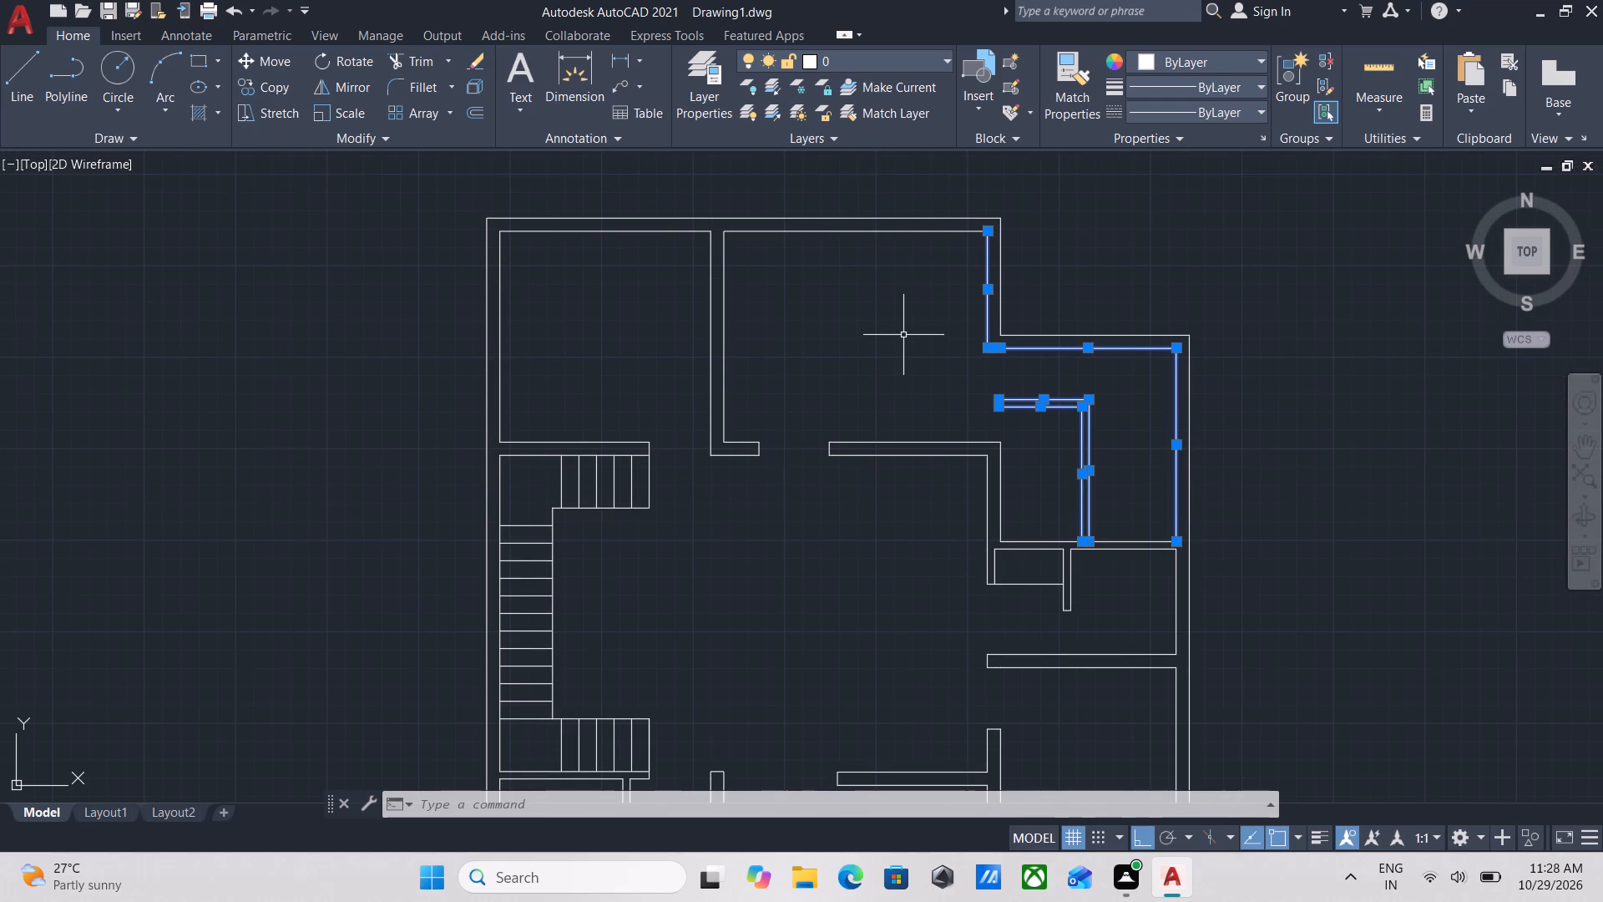
{"action": "left_click", "coordinate": [944, 454]}
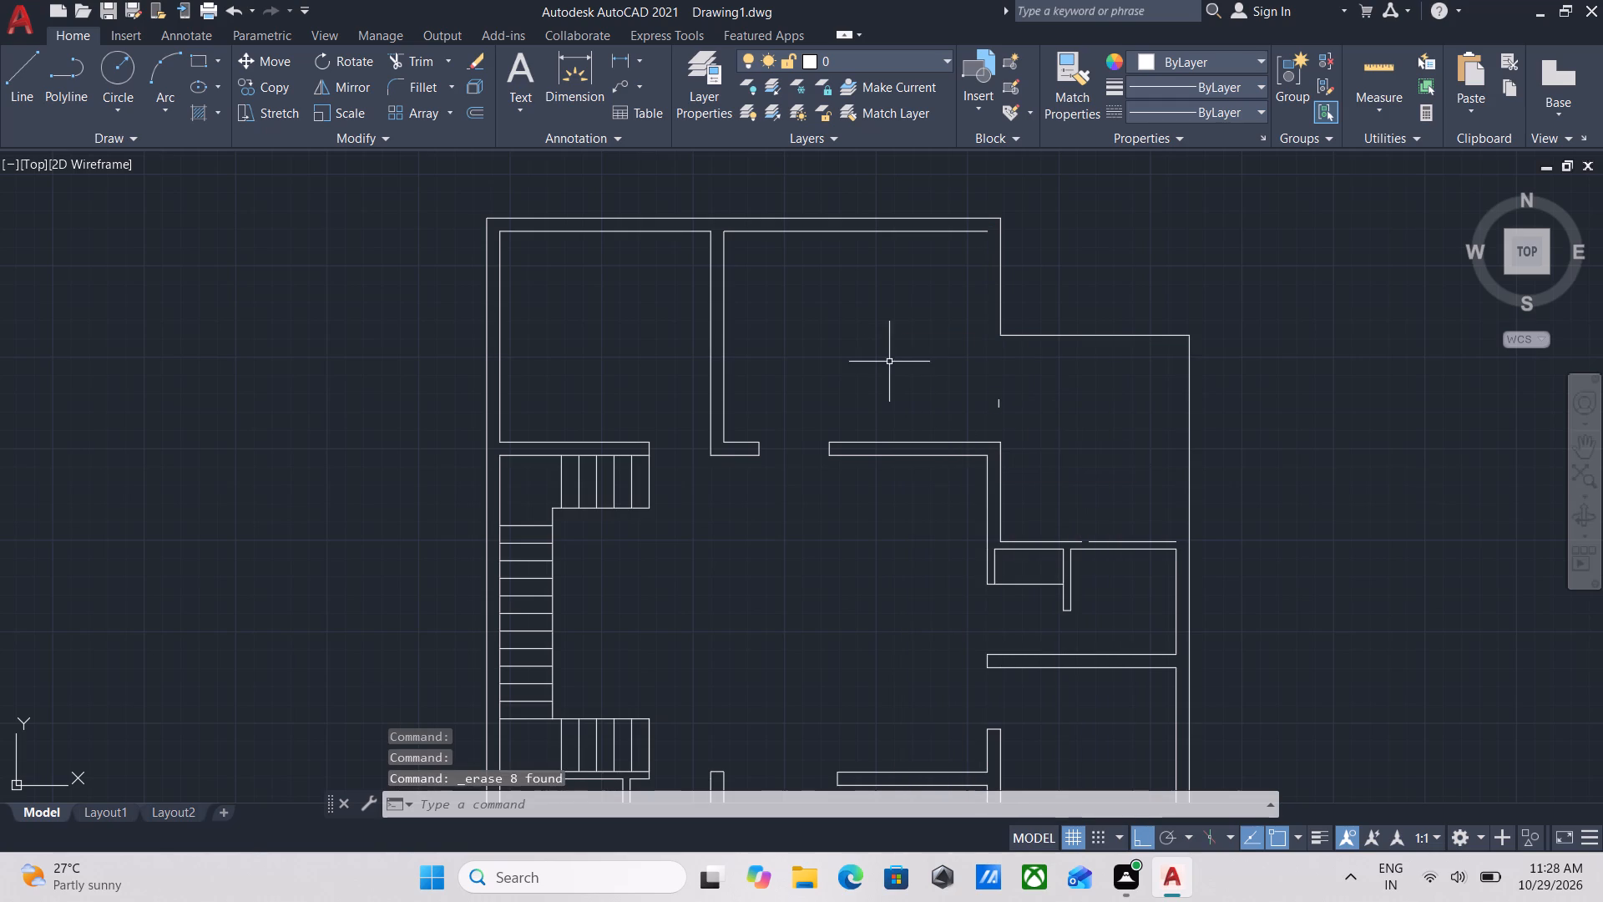
In the copied plan, erase the short leftover line stub in the open northeast area.
{"action": "middle_click", "coordinate": [889, 362]}
{"action": "scroll", "coordinate": [1009, 397], "scroll_direction": "up", "scroll_amount": 2}
{"action": "left_click_drag", "start_coordinate": [1047, 452], "coordinate": [1030, 440]}
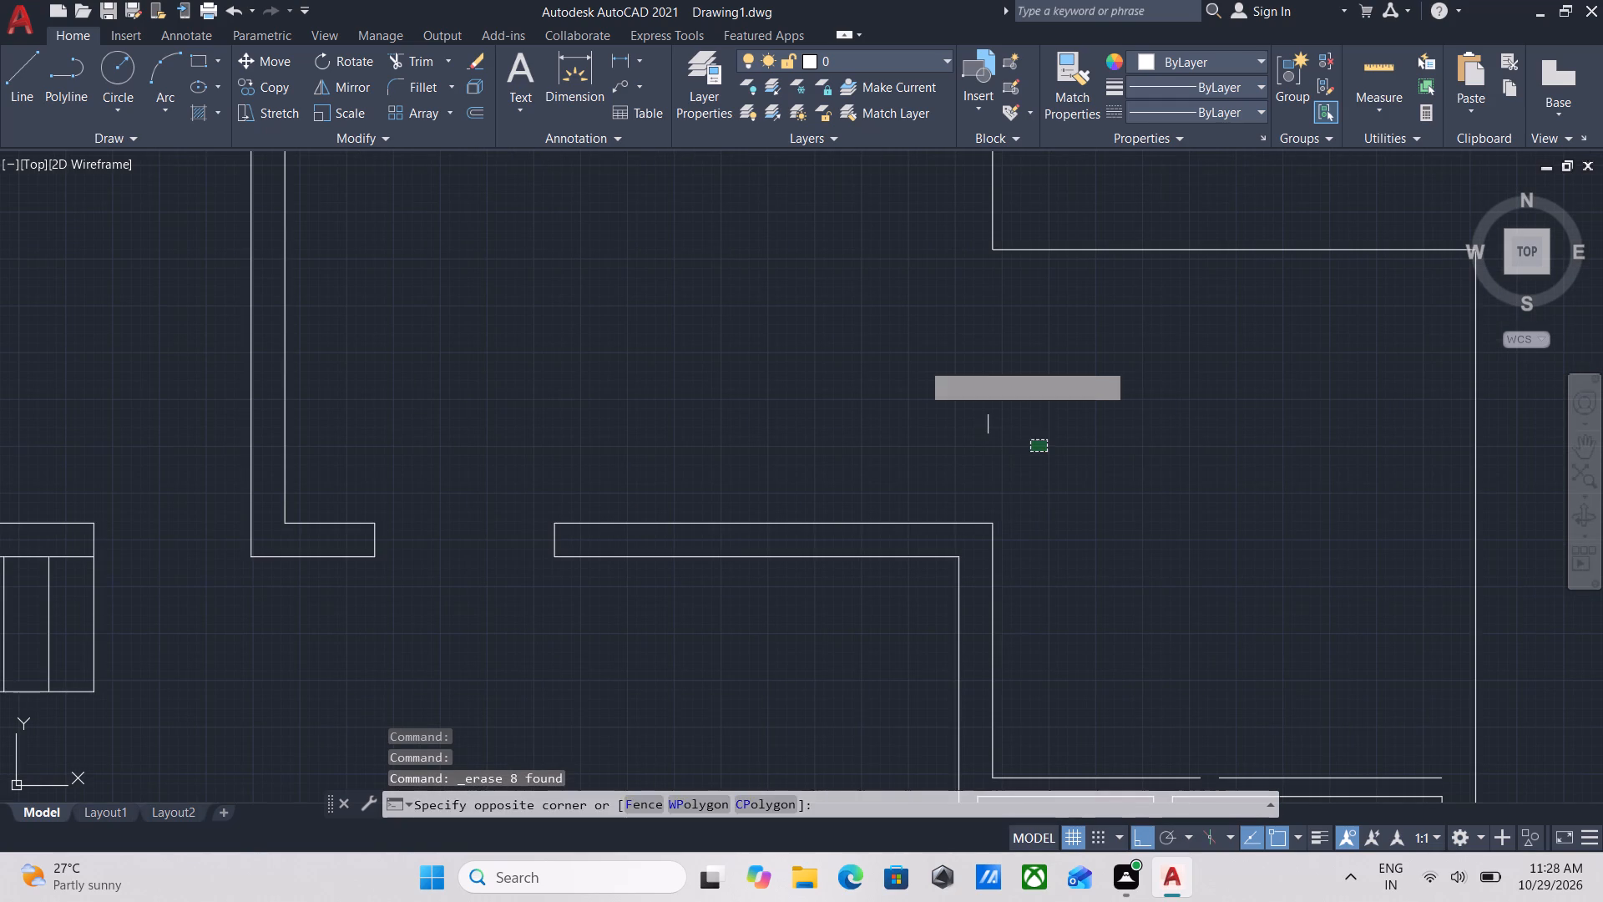
{"action": "left_click", "coordinate": [889, 339]}
{"action": "right_click", "coordinate": [889, 339]}
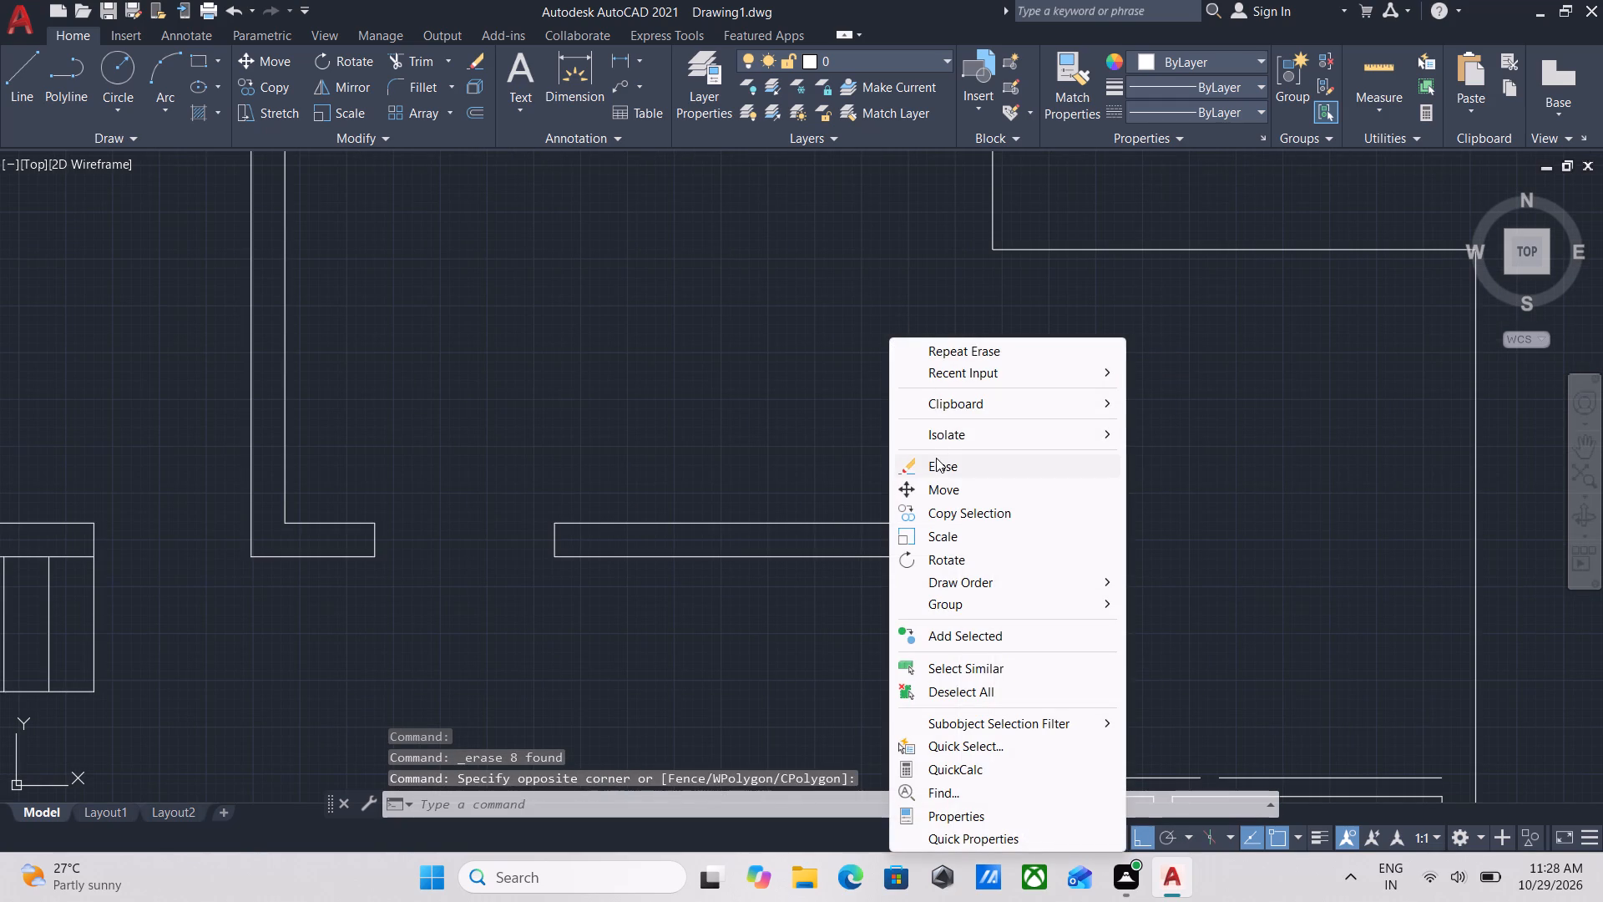
{"action": "left_click", "coordinate": [936, 458]}
Extend the east face line of the partition between the two northern rooms up to the north outer wall line.
{"action": "scroll", "coordinate": [738, 367], "scroll_direction": "down", "scroll_amount": 1}
{"action": "middle_click_drag", "start_coordinate": [742, 375], "coordinate": [918, 640]}
{"action": "middle_click_drag", "start_coordinate": [807, 529], "coordinate": [829, 546]}
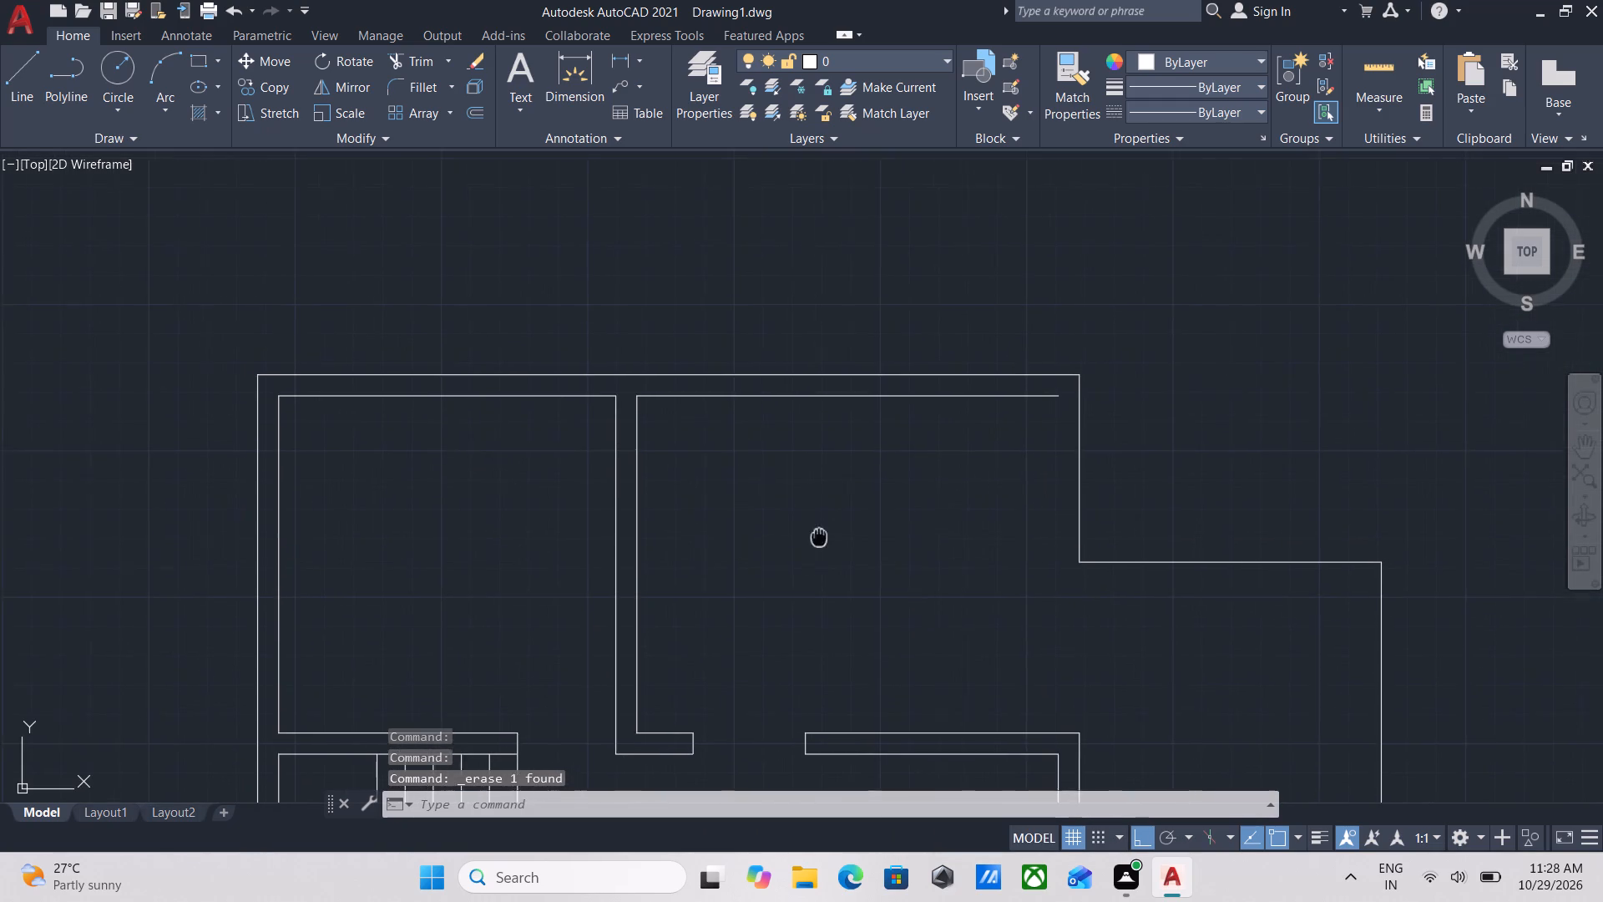
{"action": "middle_click_drag", "start_coordinate": [829, 546], "coordinate": [887, 585]}
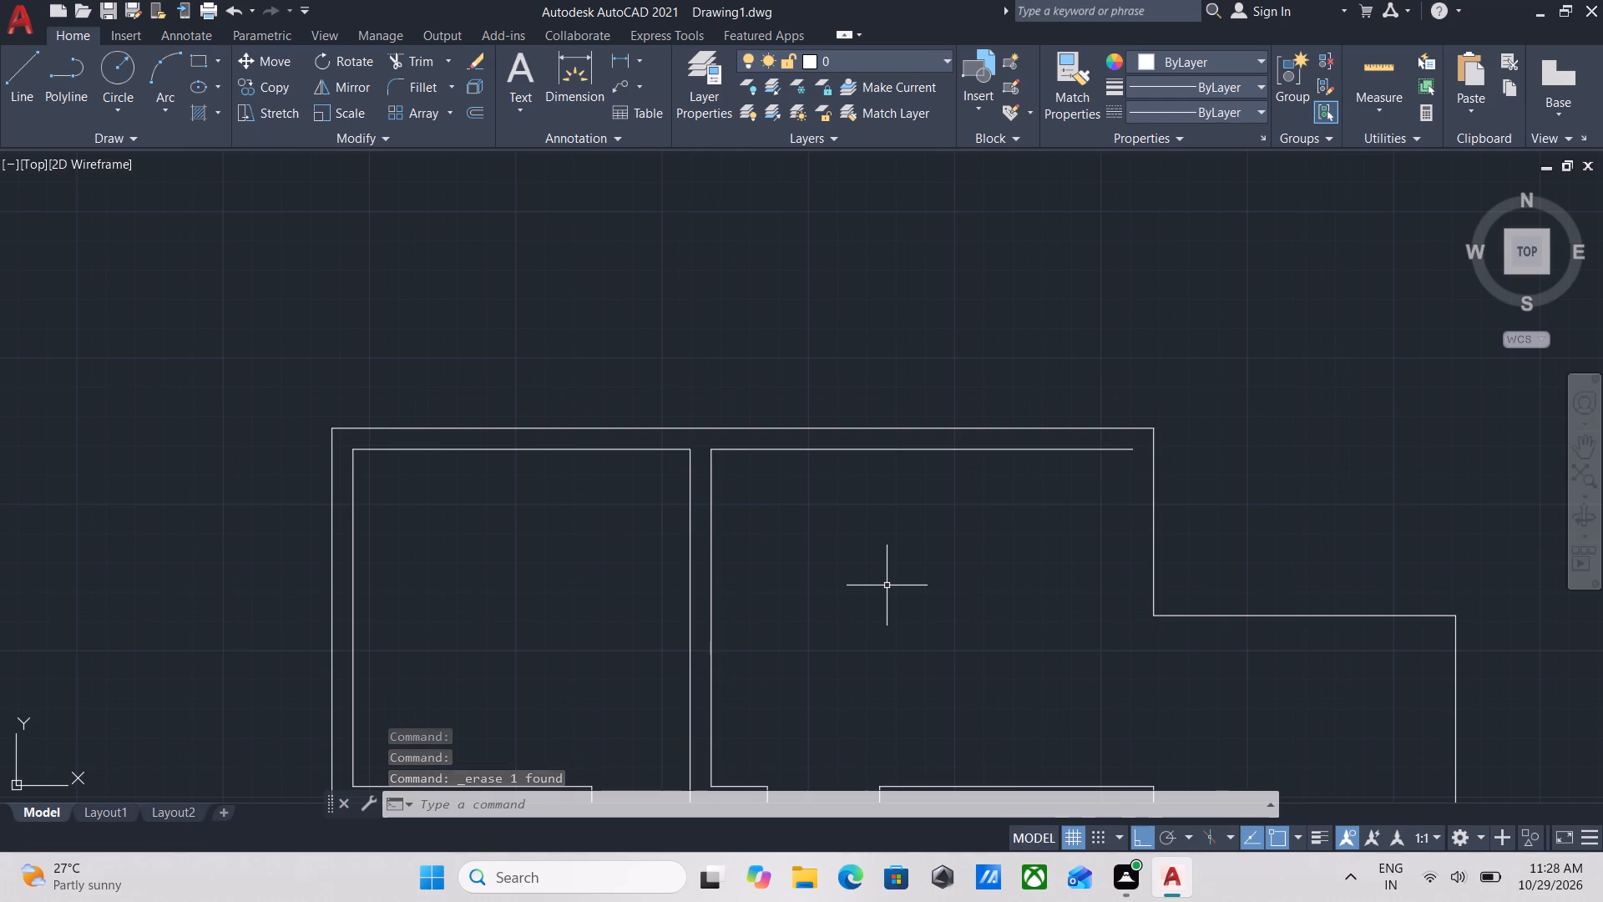
{"action": "type", "text": "ex"}
{"action": "key", "text": "Return"}
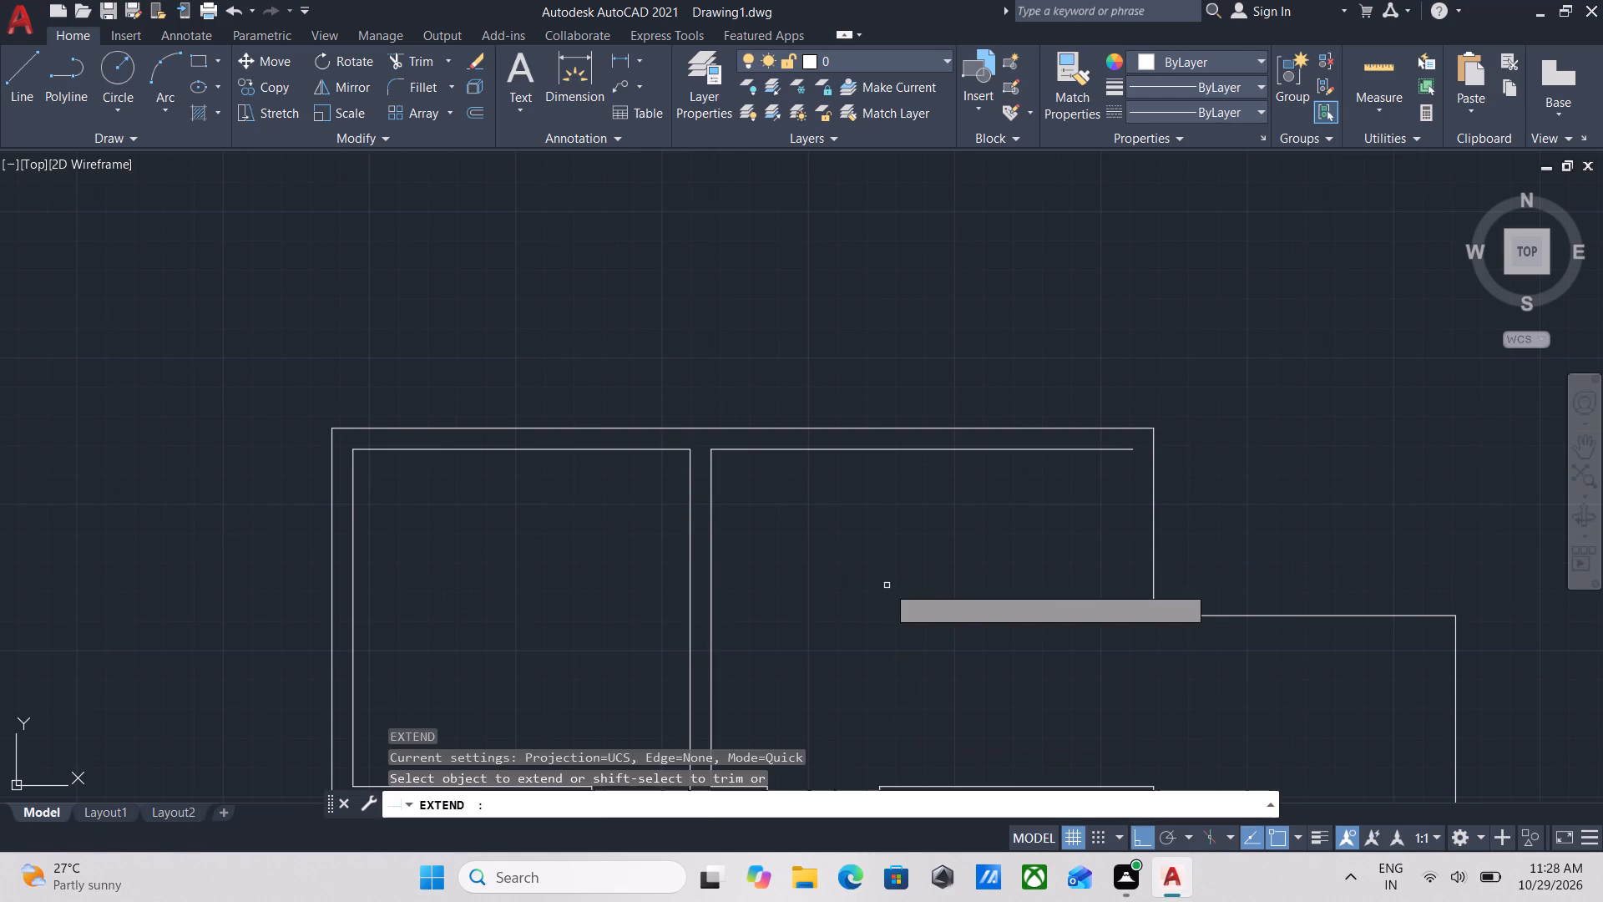
{"action": "left_click", "coordinate": [710, 472]}
Extend the eastern segment of the broken wall line above the small east room to the east outer wall.
{"action": "scroll", "coordinate": [790, 506], "scroll_direction": "down", "scroll_amount": 1}
{"action": "middle_click_drag", "start_coordinate": [786, 505], "coordinate": [695, 347]}
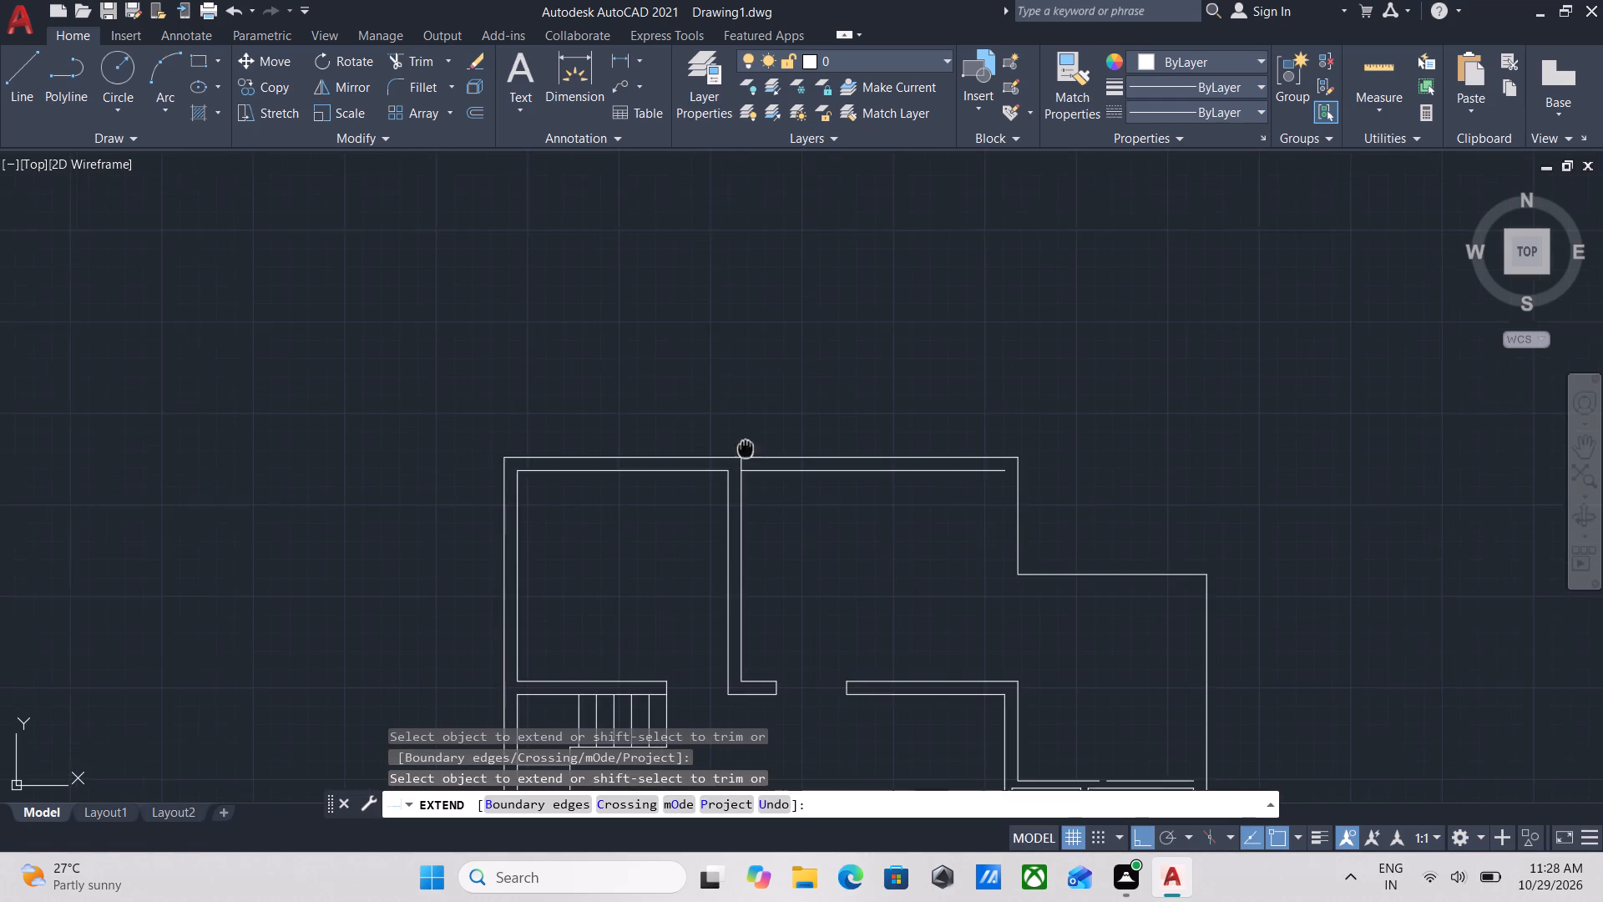
{"action": "middle_click_drag", "start_coordinate": [695, 347], "coordinate": [695, 334]}
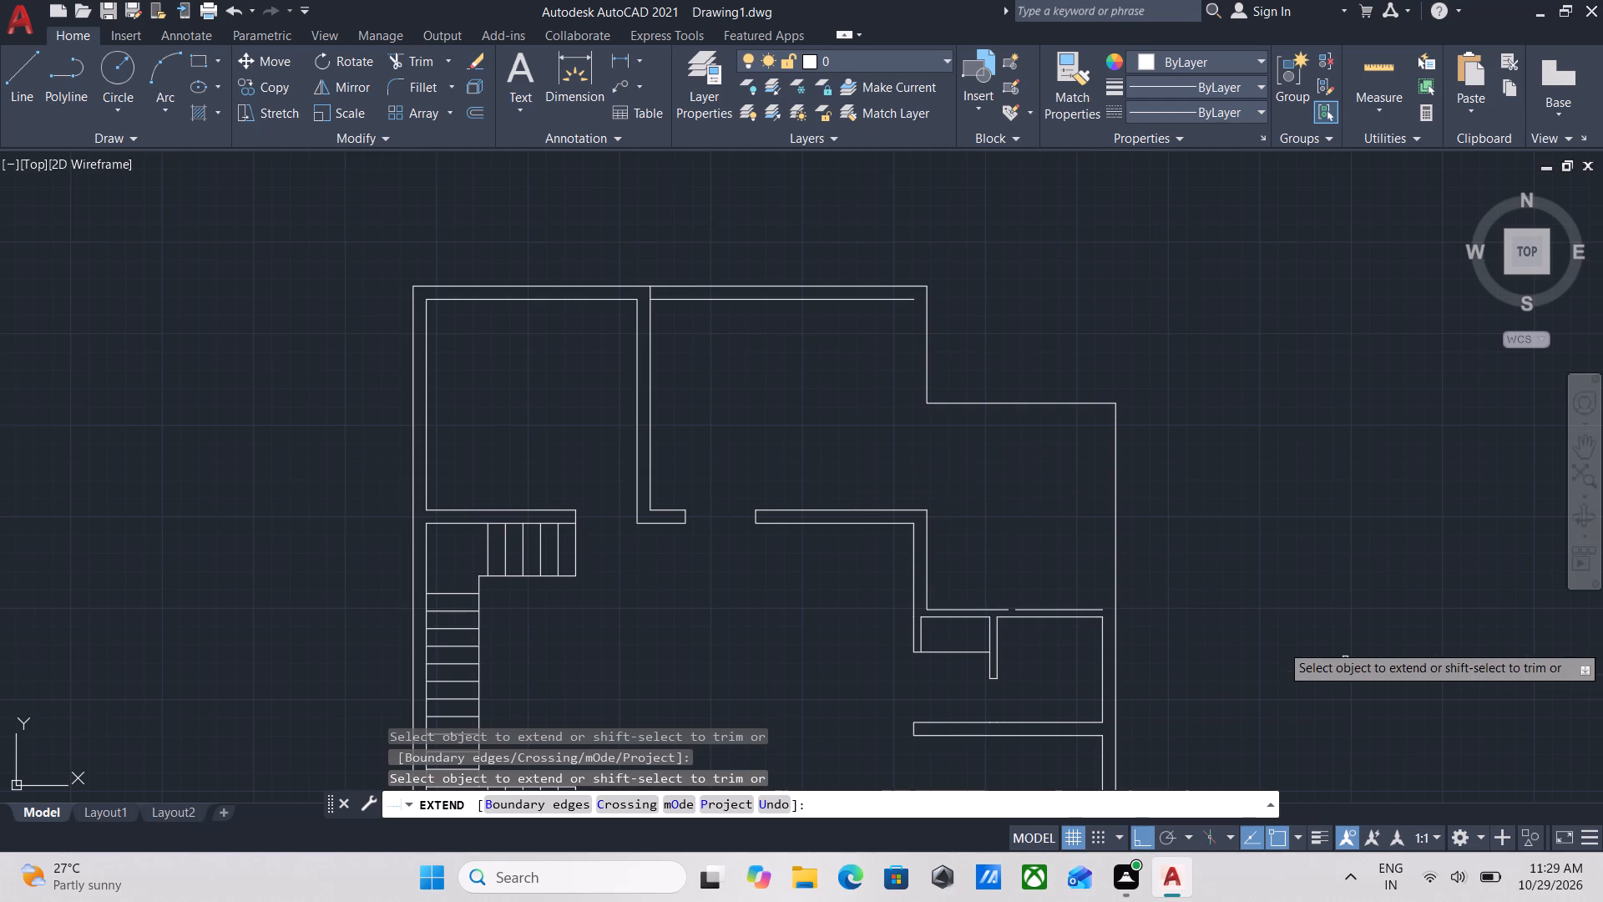
{"action": "left_click", "coordinate": [1066, 616]}
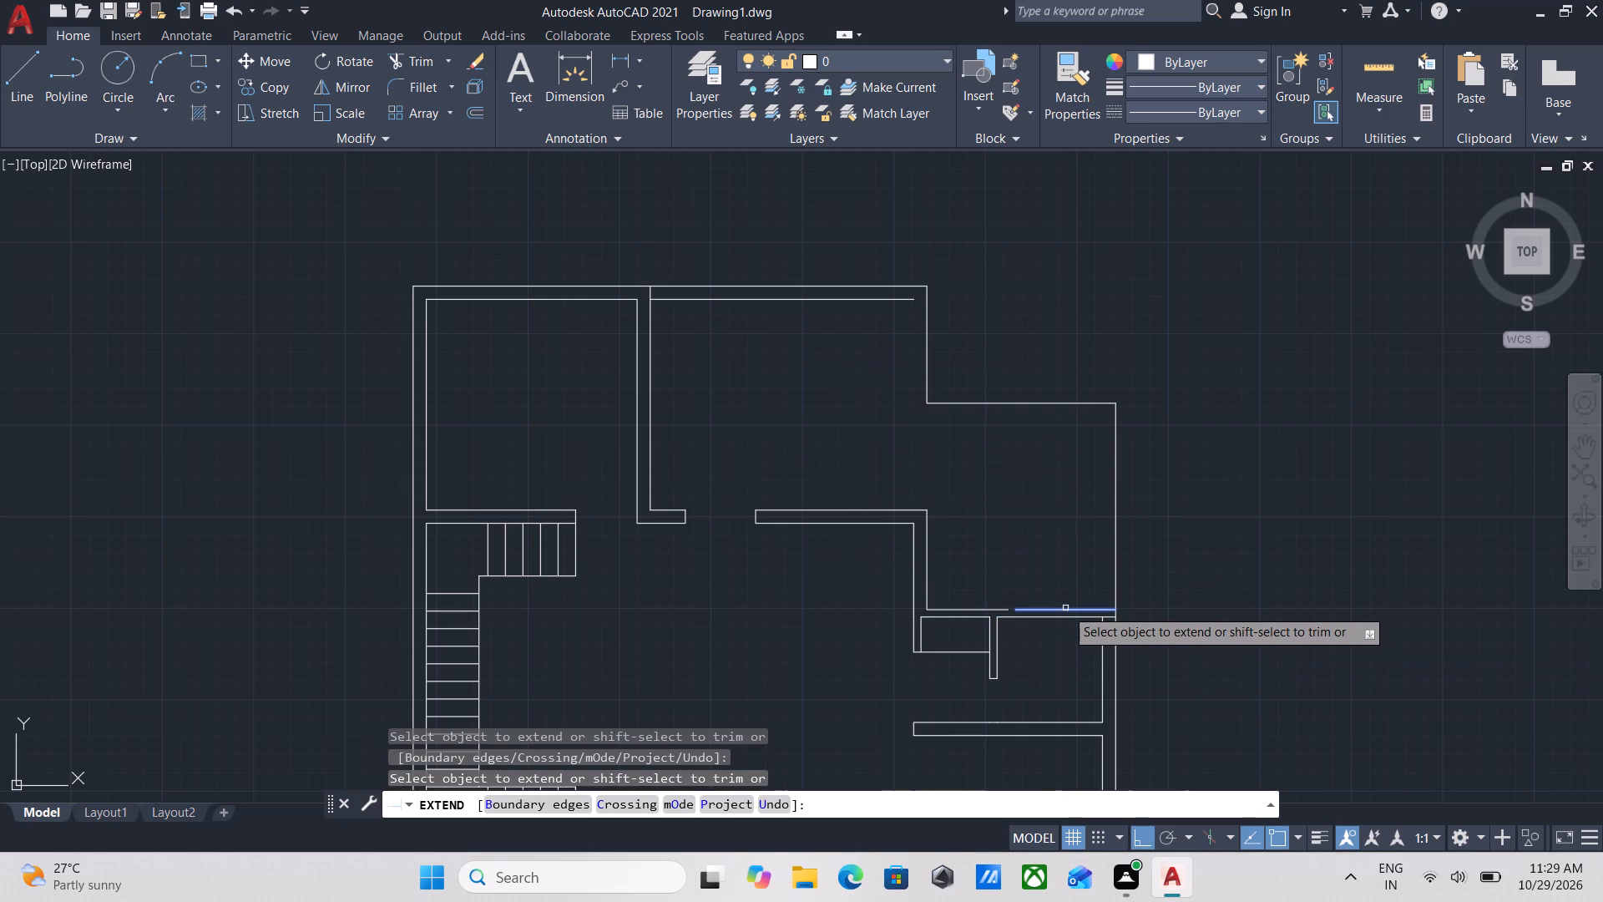
{"action": "left_click", "coordinate": [1065, 609]}
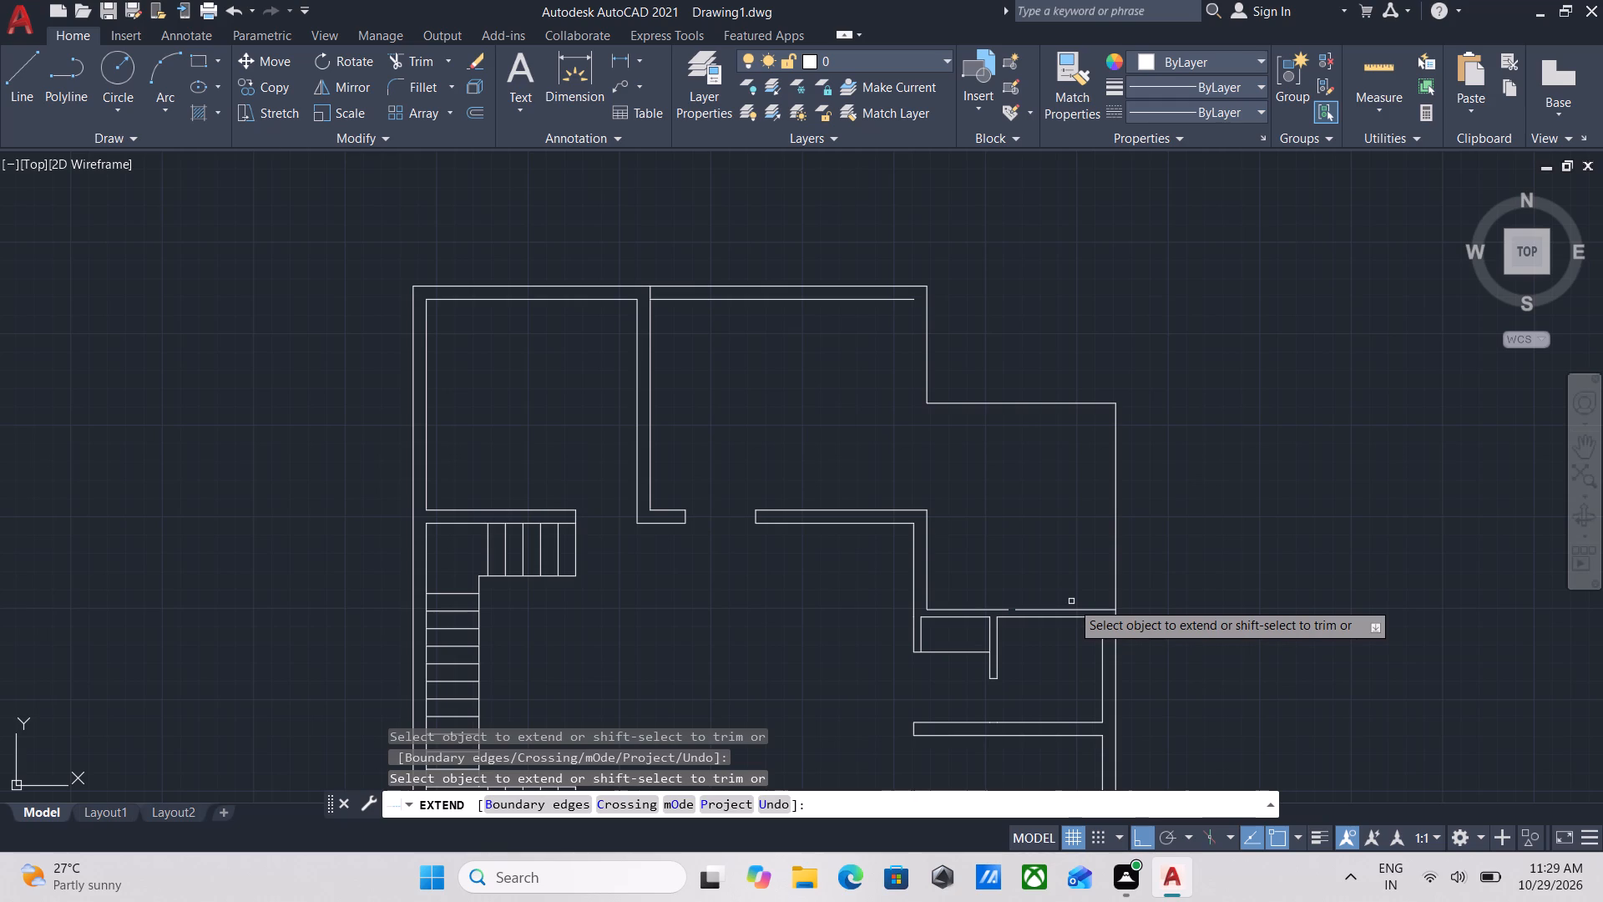
{"action": "scroll", "coordinate": [1105, 579], "scroll_direction": "down", "scroll_amount": 1}
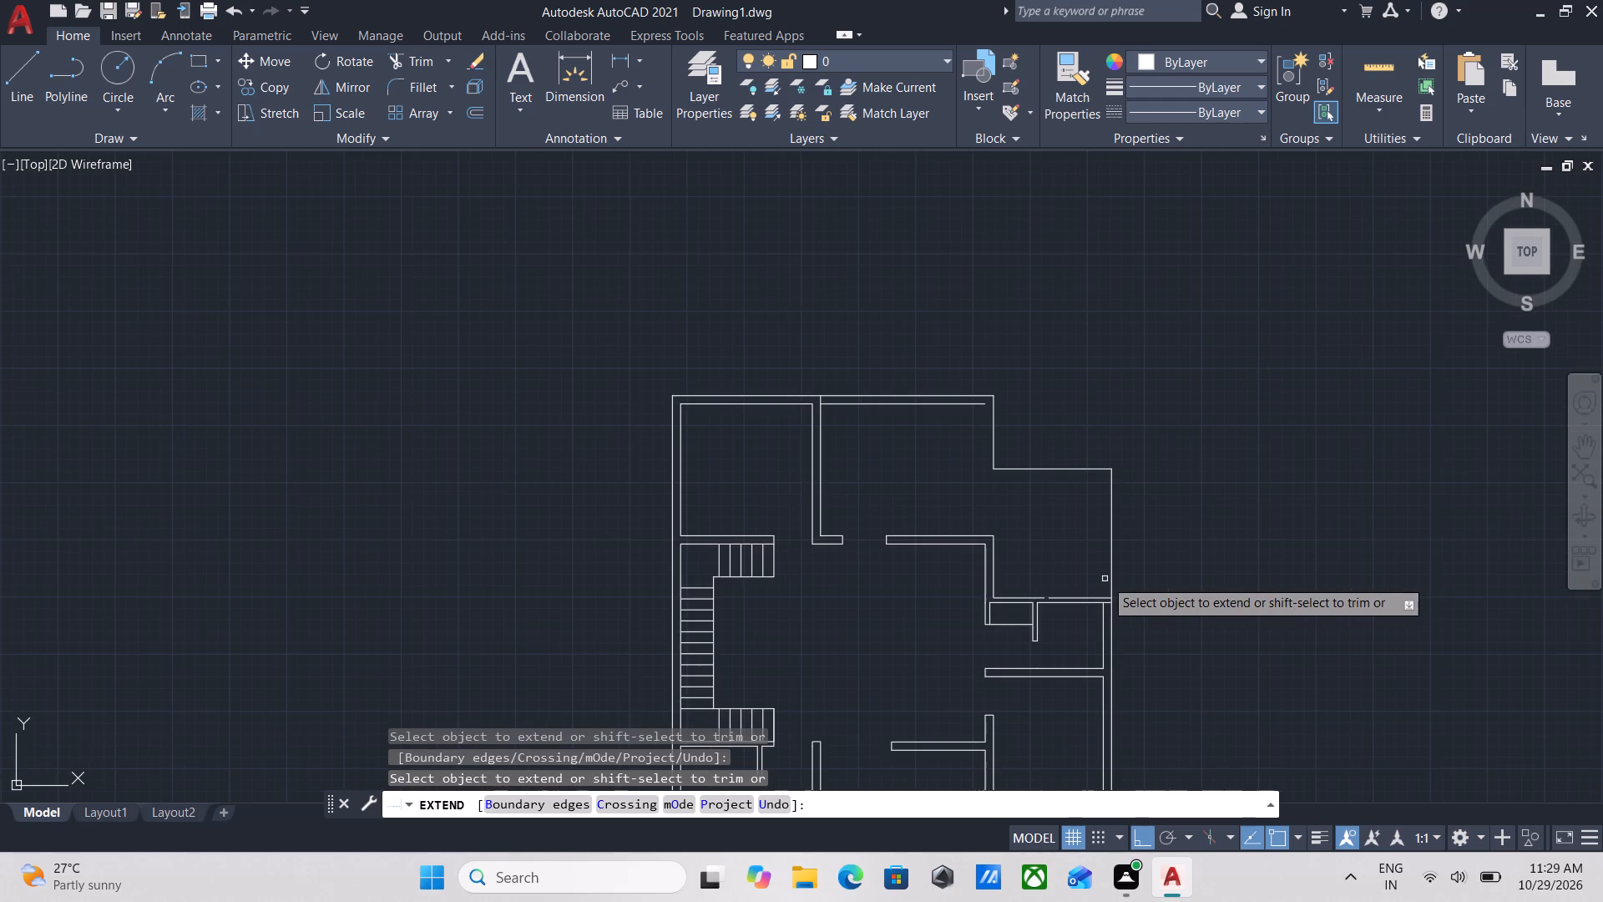
{"action": "scroll", "coordinate": [1105, 579], "scroll_direction": "down", "scroll_amount": 1}
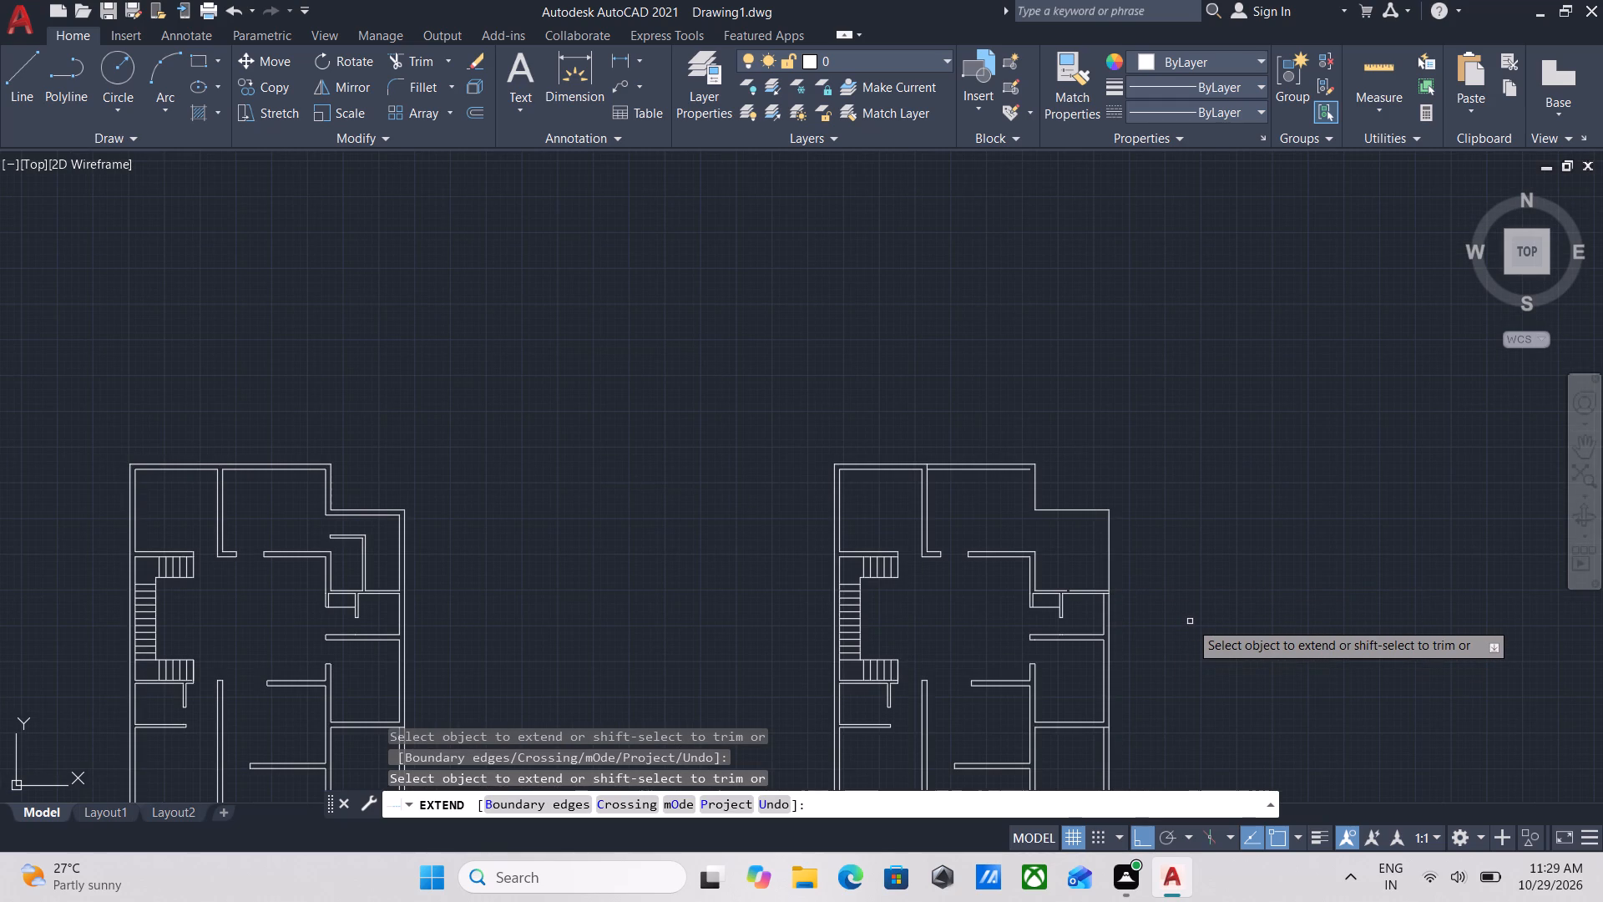
{"action": "scroll", "coordinate": [1057, 602], "scroll_direction": "up", "scroll_amount": 2}
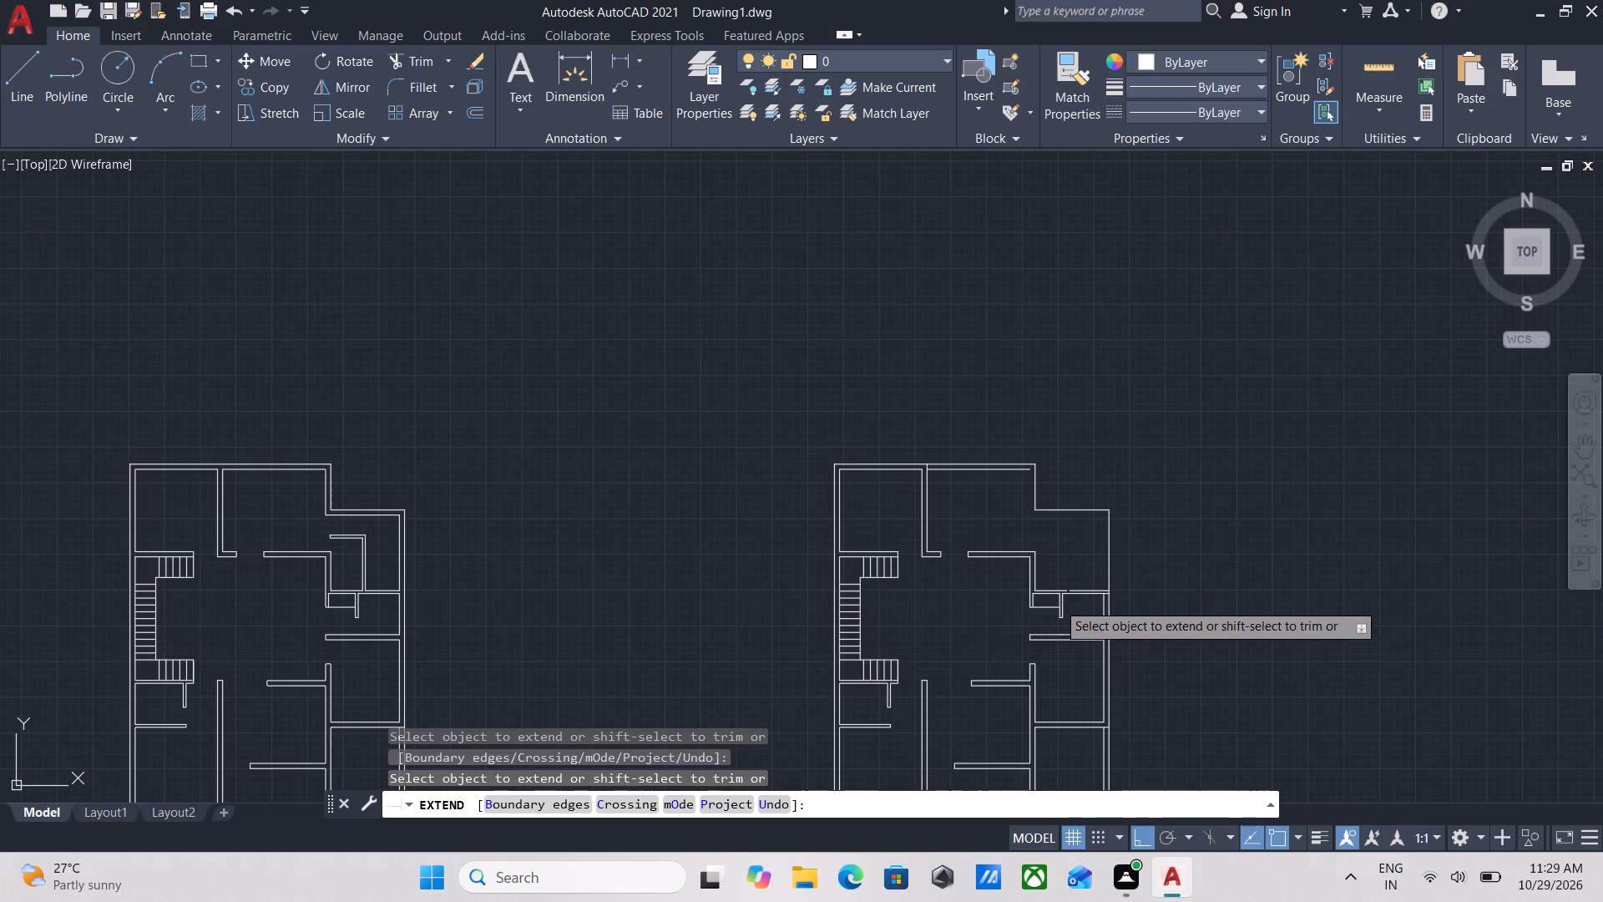
{"action": "scroll", "coordinate": [1057, 602], "scroll_direction": "up", "scroll_amount": 2}
{"action": "scroll", "coordinate": [1120, 467], "scroll_direction": "down", "scroll_amount": 3}
{"action": "middle_click_drag", "start_coordinate": [1120, 467], "coordinate": [1133, 507]}
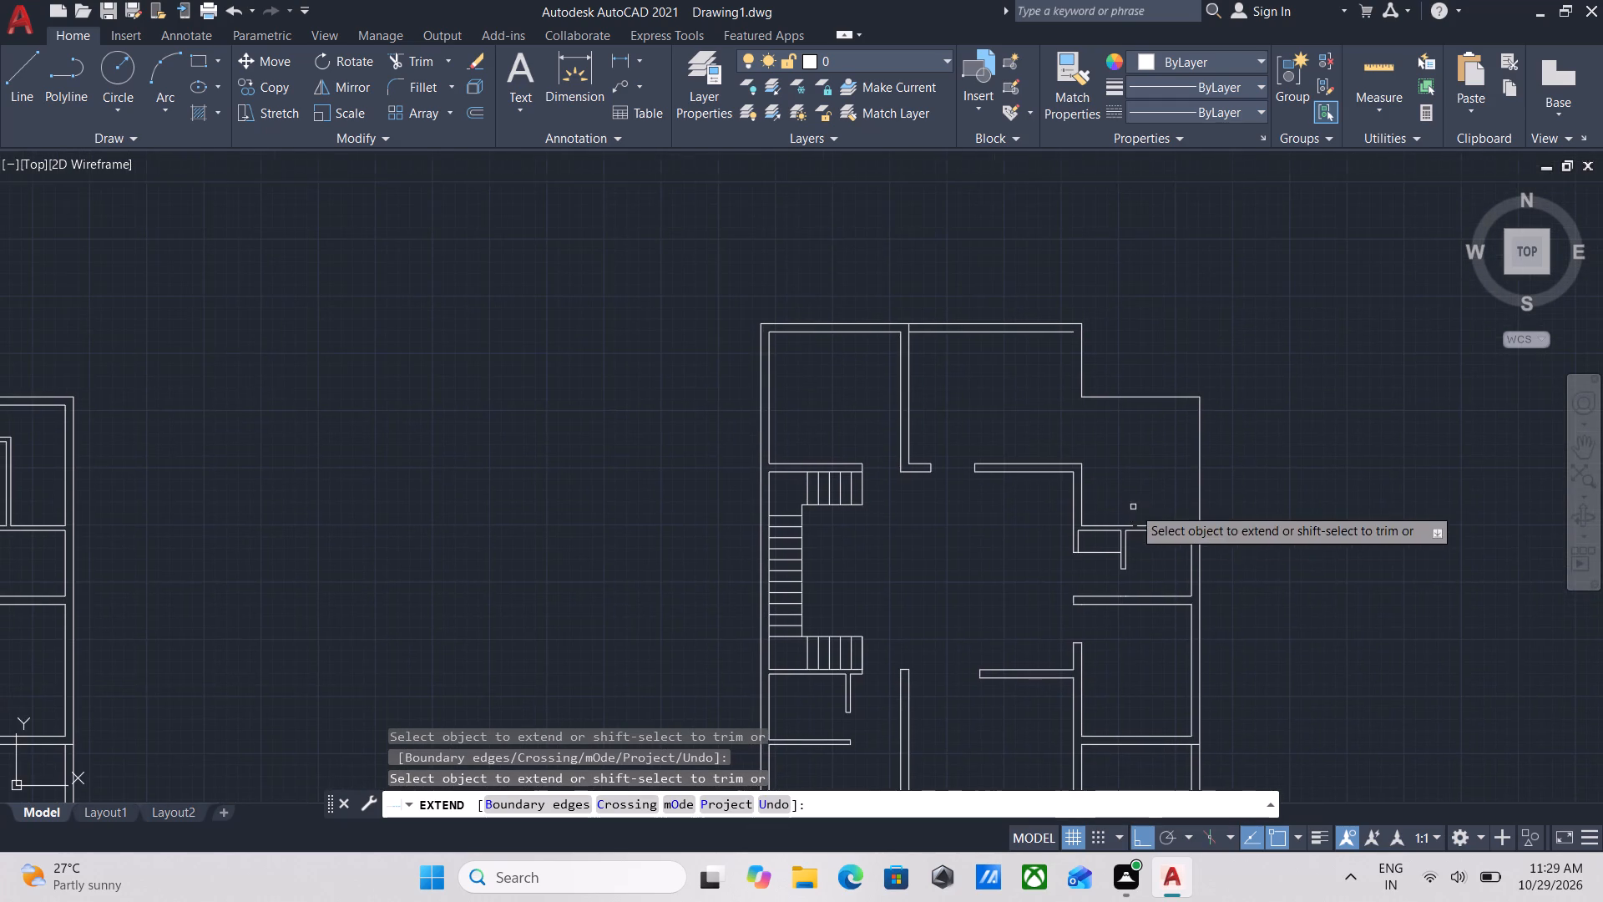
{"action": "scroll", "coordinate": [1125, 551], "scroll_direction": "up", "scroll_amount": 3}
{"action": "key", "text": "Escape"}
Extend the western segment of the same broken wall line eastward across the gap to the east outer wall.
{"action": "middle_click_drag", "start_coordinate": [1126, 462], "coordinate": [1123, 492]}
{"action": "middle_click_drag", "start_coordinate": [1097, 378], "coordinate": [1101, 424]}
{"action": "type", "text": "ex"}
{"action": "key", "text": "Return"}
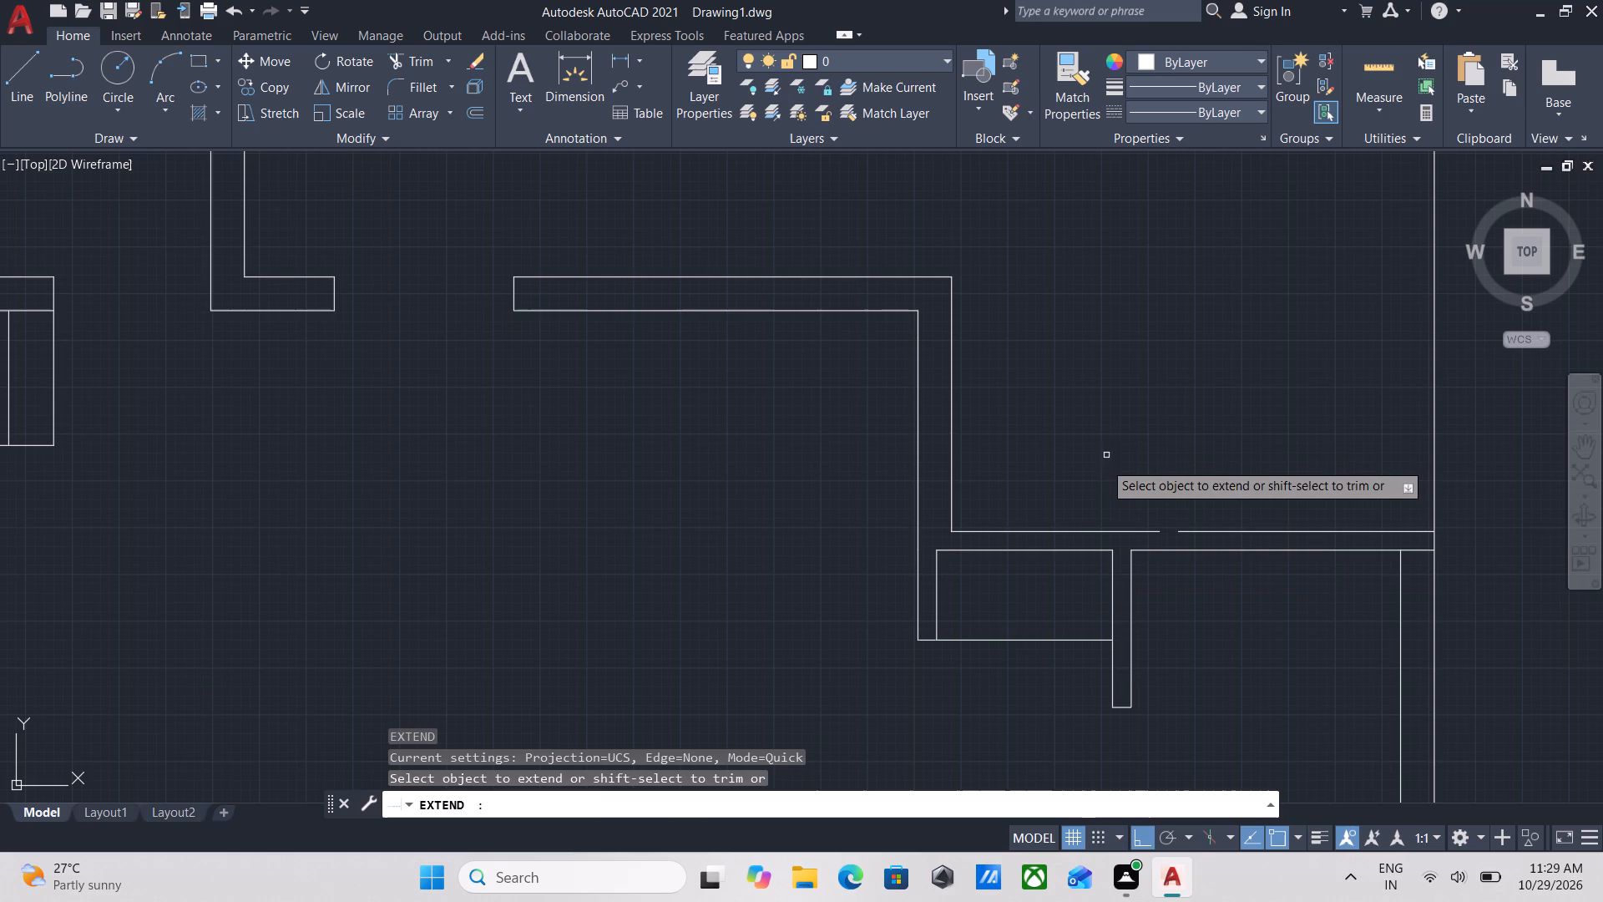
{"action": "left_click", "coordinate": [1120, 534]}
{"action": "scroll", "coordinate": [1091, 338], "scroll_direction": "down", "scroll_amount": 1}
{"action": "middle_click_drag", "start_coordinate": [1091, 338], "coordinate": [1164, 605]}
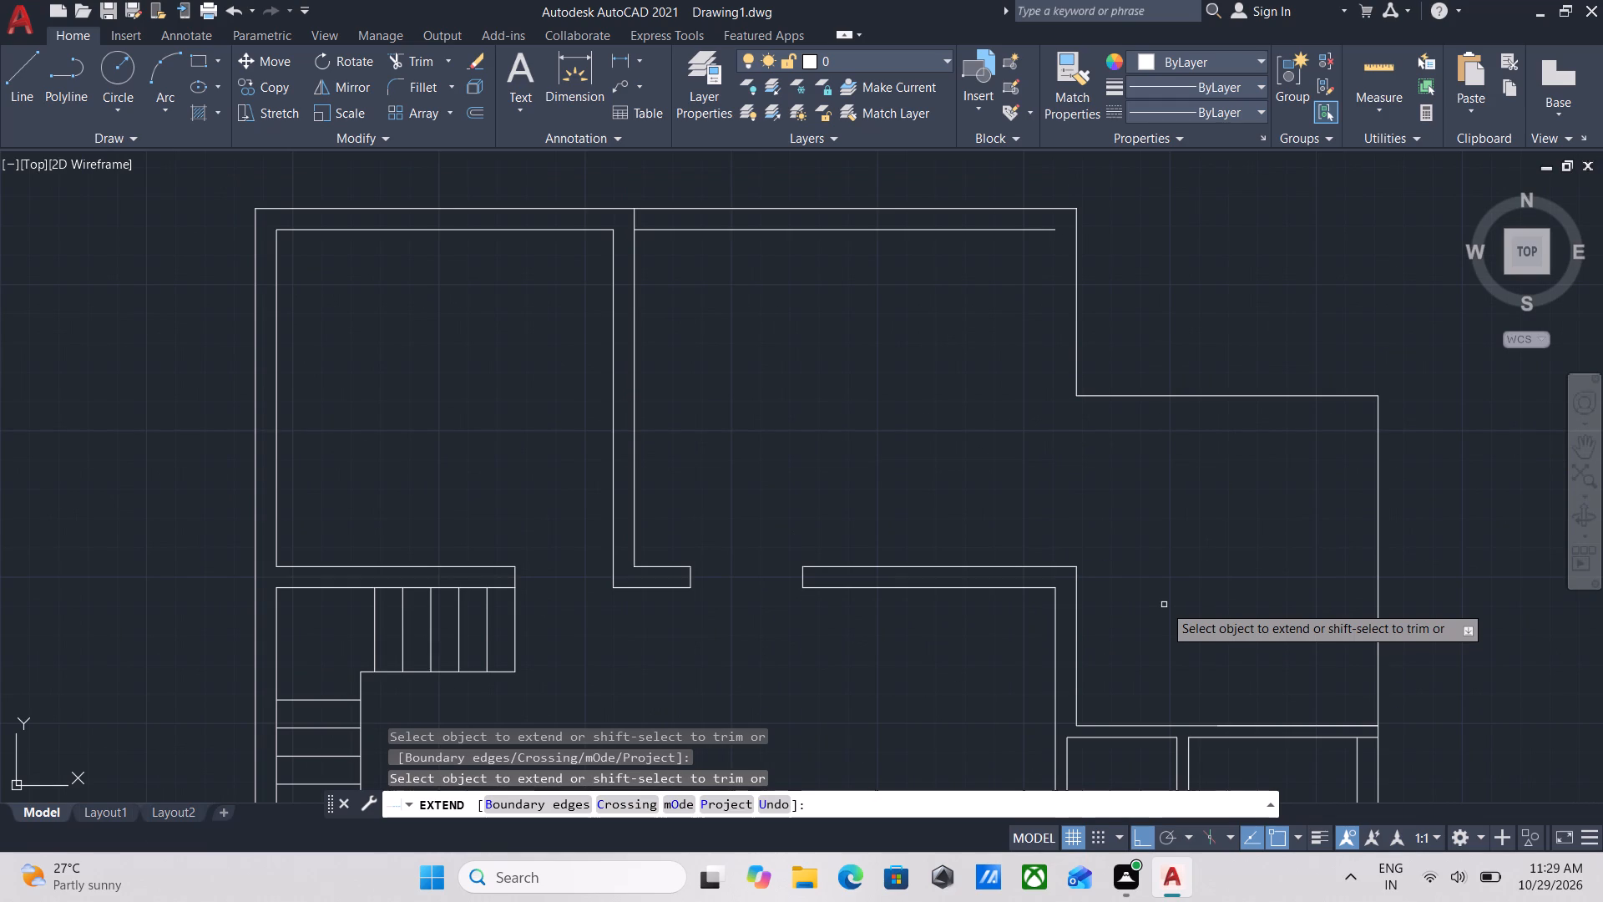
{"action": "scroll", "coordinate": [1199, 517], "scroll_direction": "down", "scroll_amount": 2}
{"action": "middle_click_drag", "start_coordinate": [1199, 517], "coordinate": [1203, 543]}
{"action": "scroll", "coordinate": [1190, 532], "scroll_direction": "up", "scroll_amount": 2}
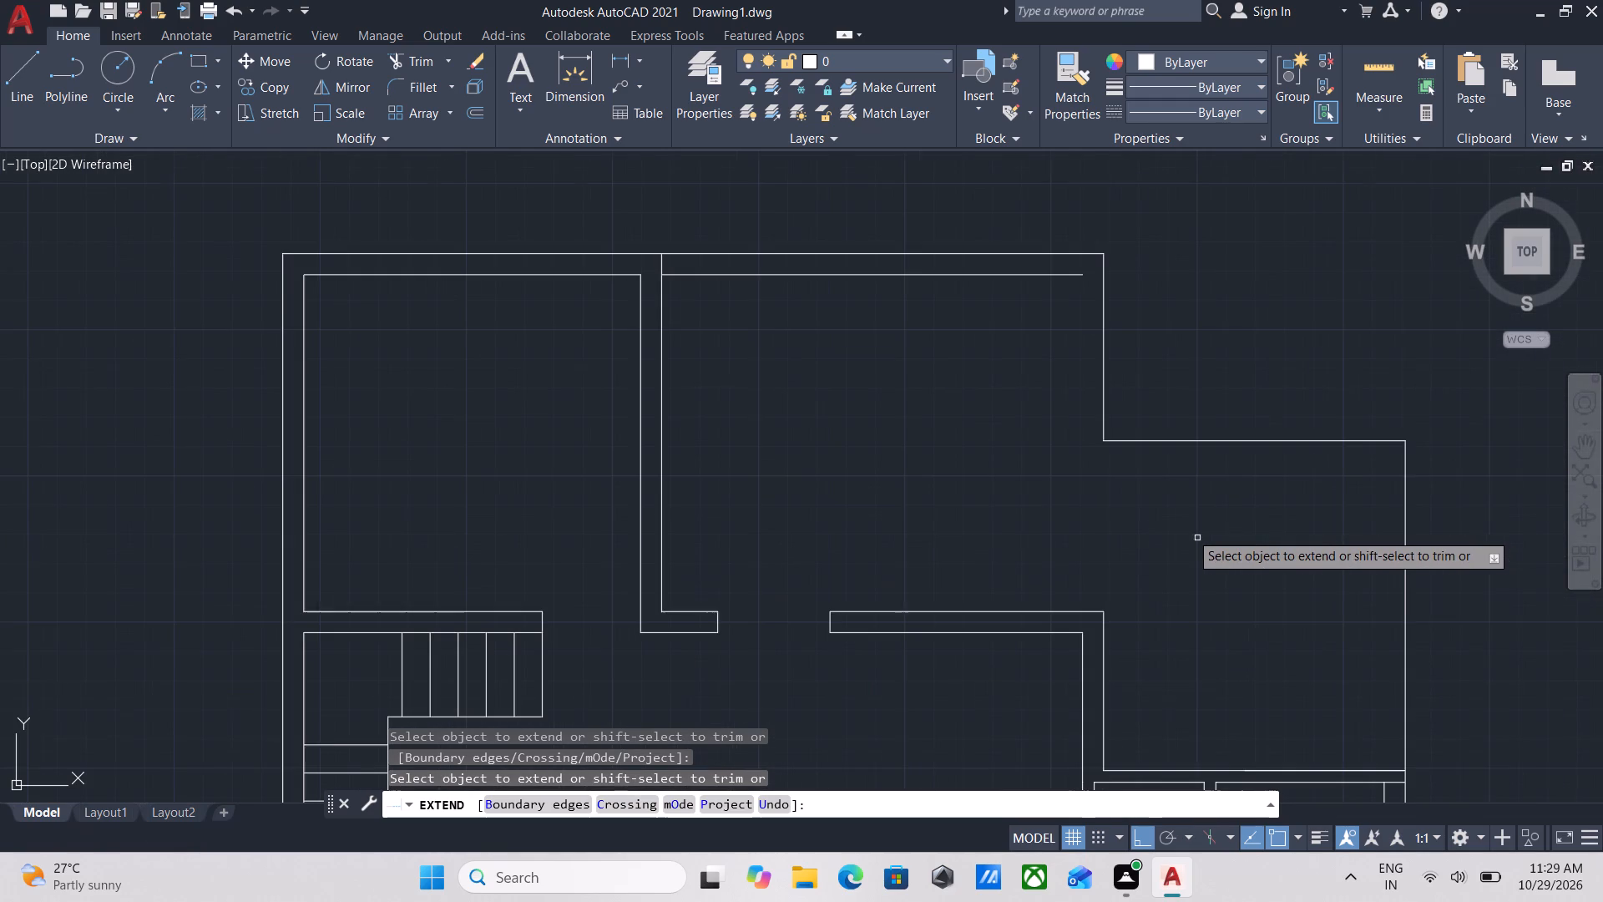
{"action": "key", "text": "Escape"}
Erase the inner line of the north wall east of the partition.
{"action": "middle_click_drag", "start_coordinate": [1200, 511], "coordinate": [1202, 543]}
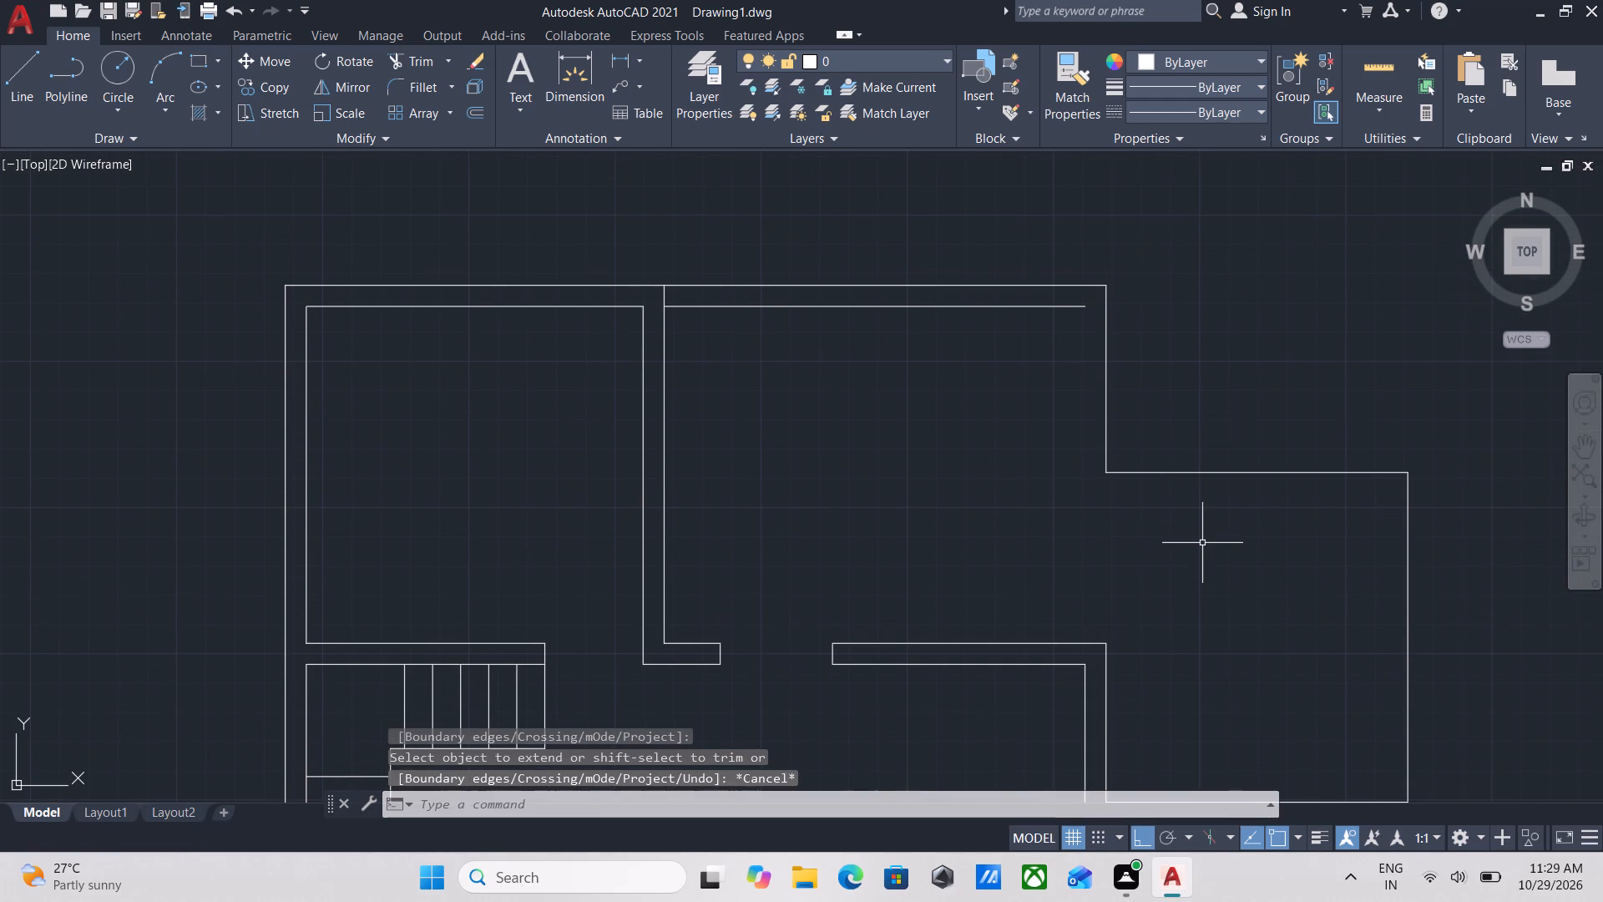
{"action": "middle_click_drag", "start_coordinate": [882, 333], "coordinate": [946, 475]}
{"action": "scroll", "coordinate": [947, 470], "scroll_direction": "up", "scroll_amount": 2}
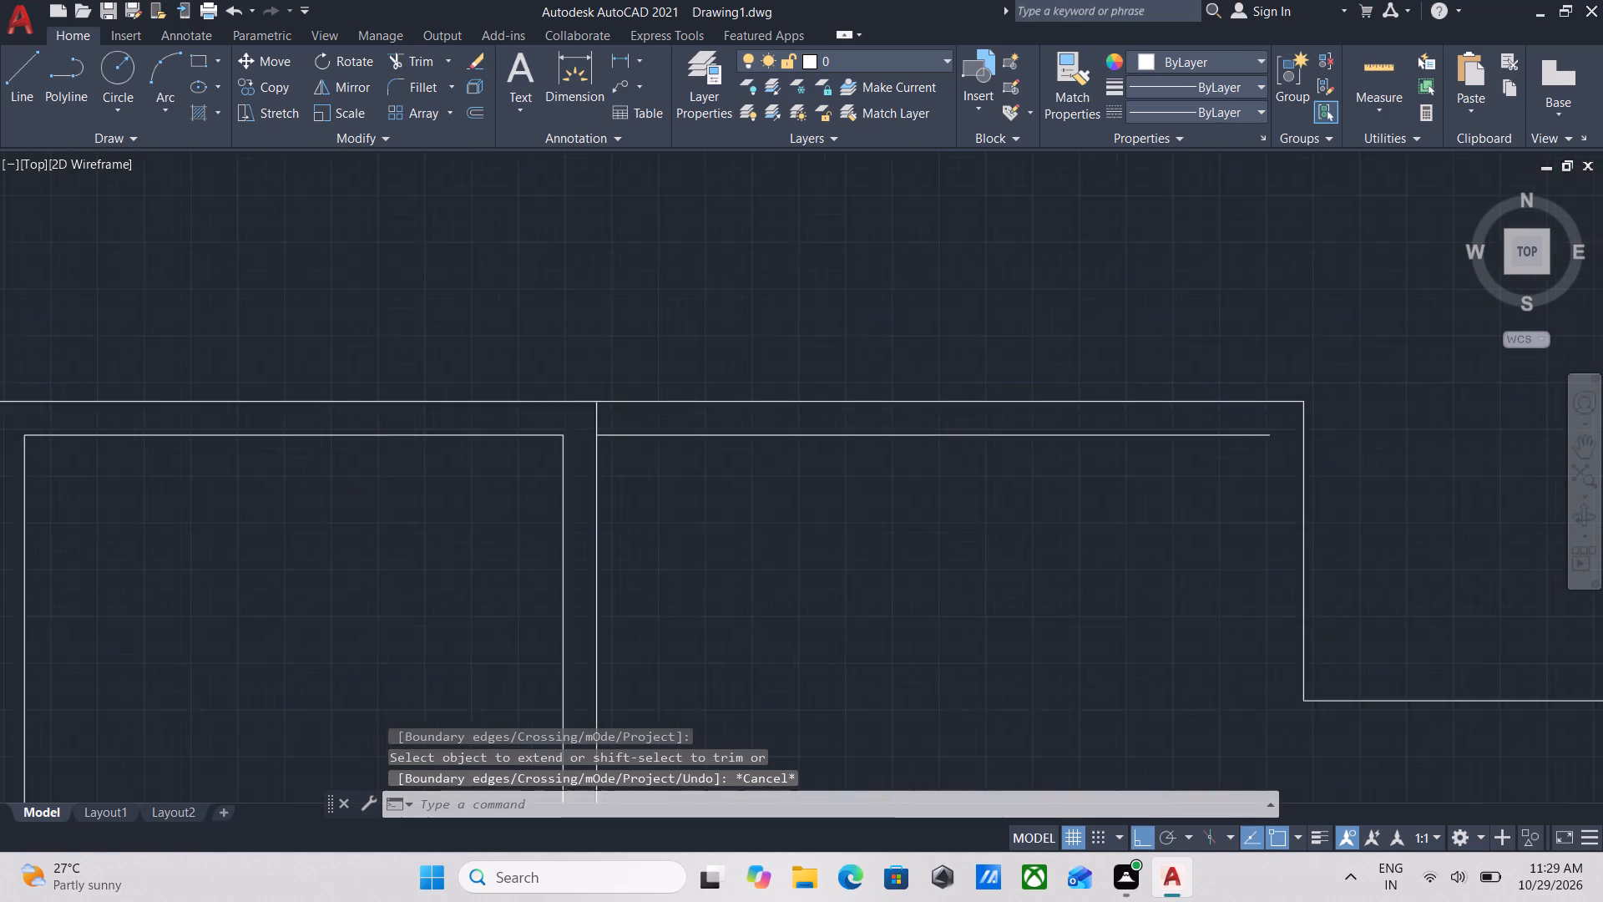
{"action": "left_click", "coordinate": [1014, 509]}
{"action": "left_click", "coordinate": [941, 403]}
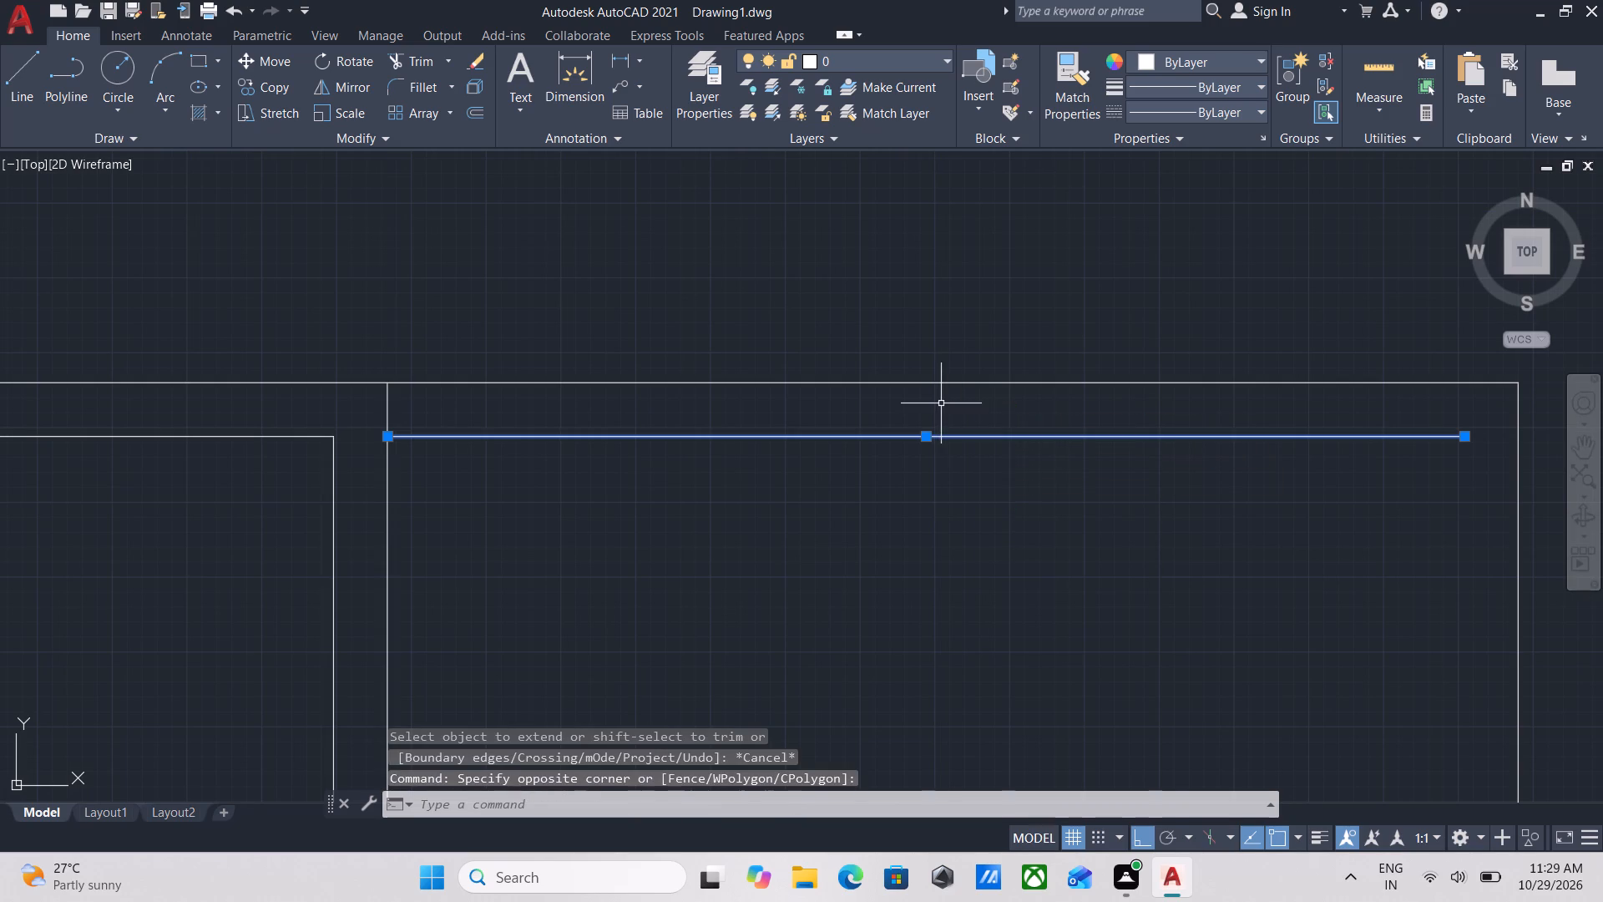
{"action": "right_click", "coordinate": [941, 403]}
{"action": "left_click", "coordinate": [1016, 454]}
Erase the two outer wall lines that form the northeast corner's step.
{"action": "scroll", "coordinate": [1109, 438], "scroll_direction": "down", "scroll_amount": 1}
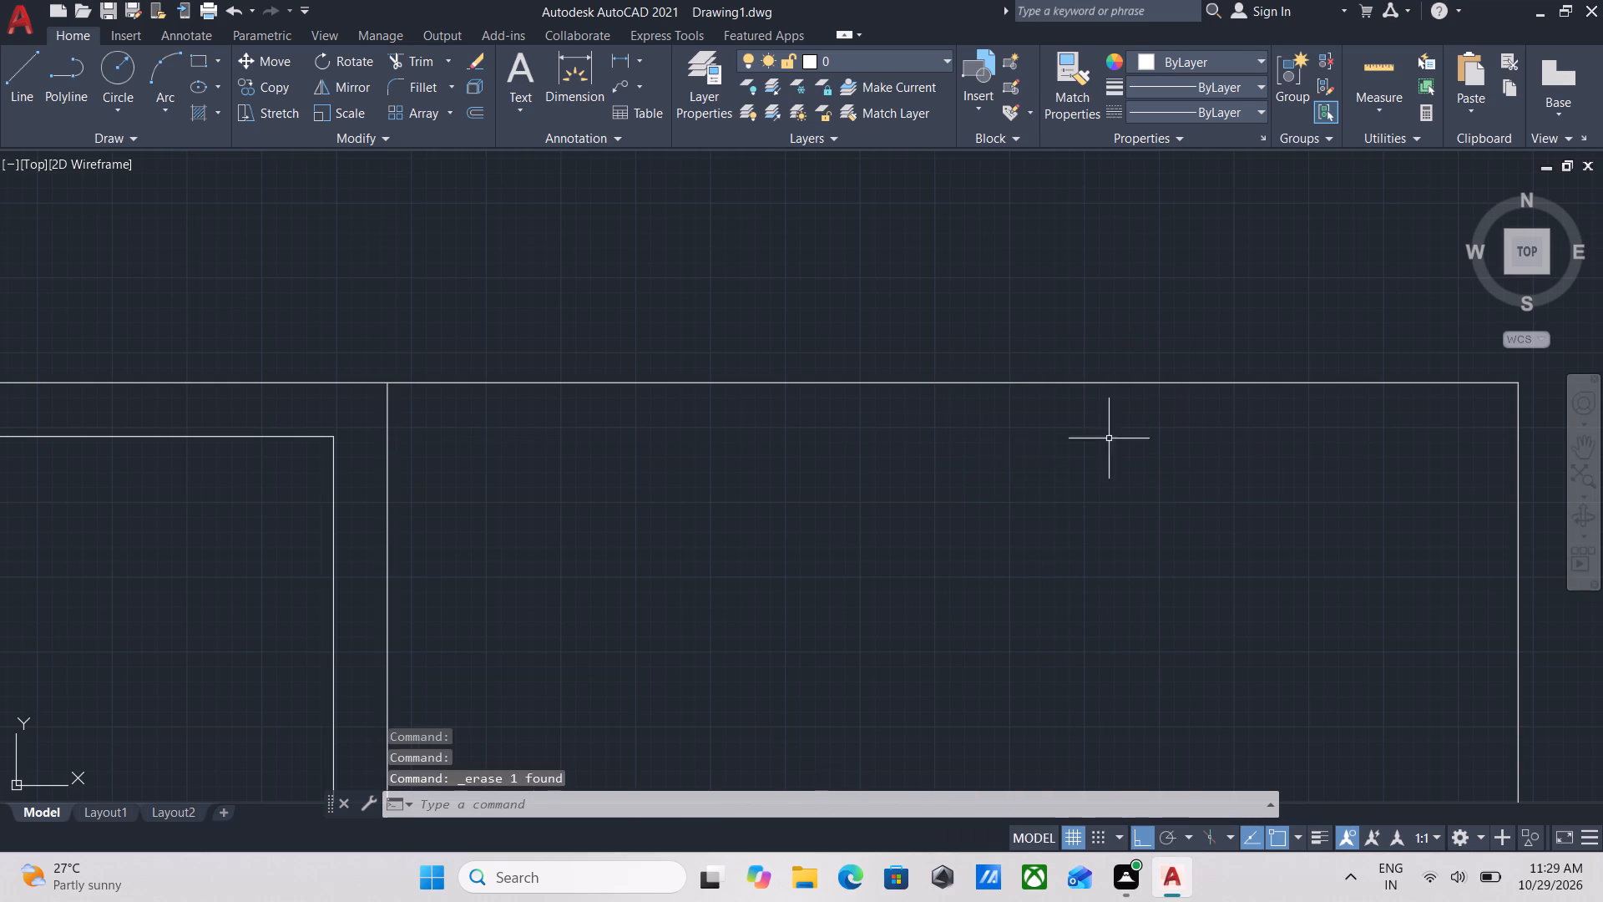
{"action": "scroll", "coordinate": [1109, 438], "scroll_direction": "down", "scroll_amount": 2}
{"action": "middle_click_drag", "start_coordinate": [1109, 438], "coordinate": [899, 337]}
{"action": "left_click_drag", "start_coordinate": [1130, 501], "coordinate": [1122, 499]}
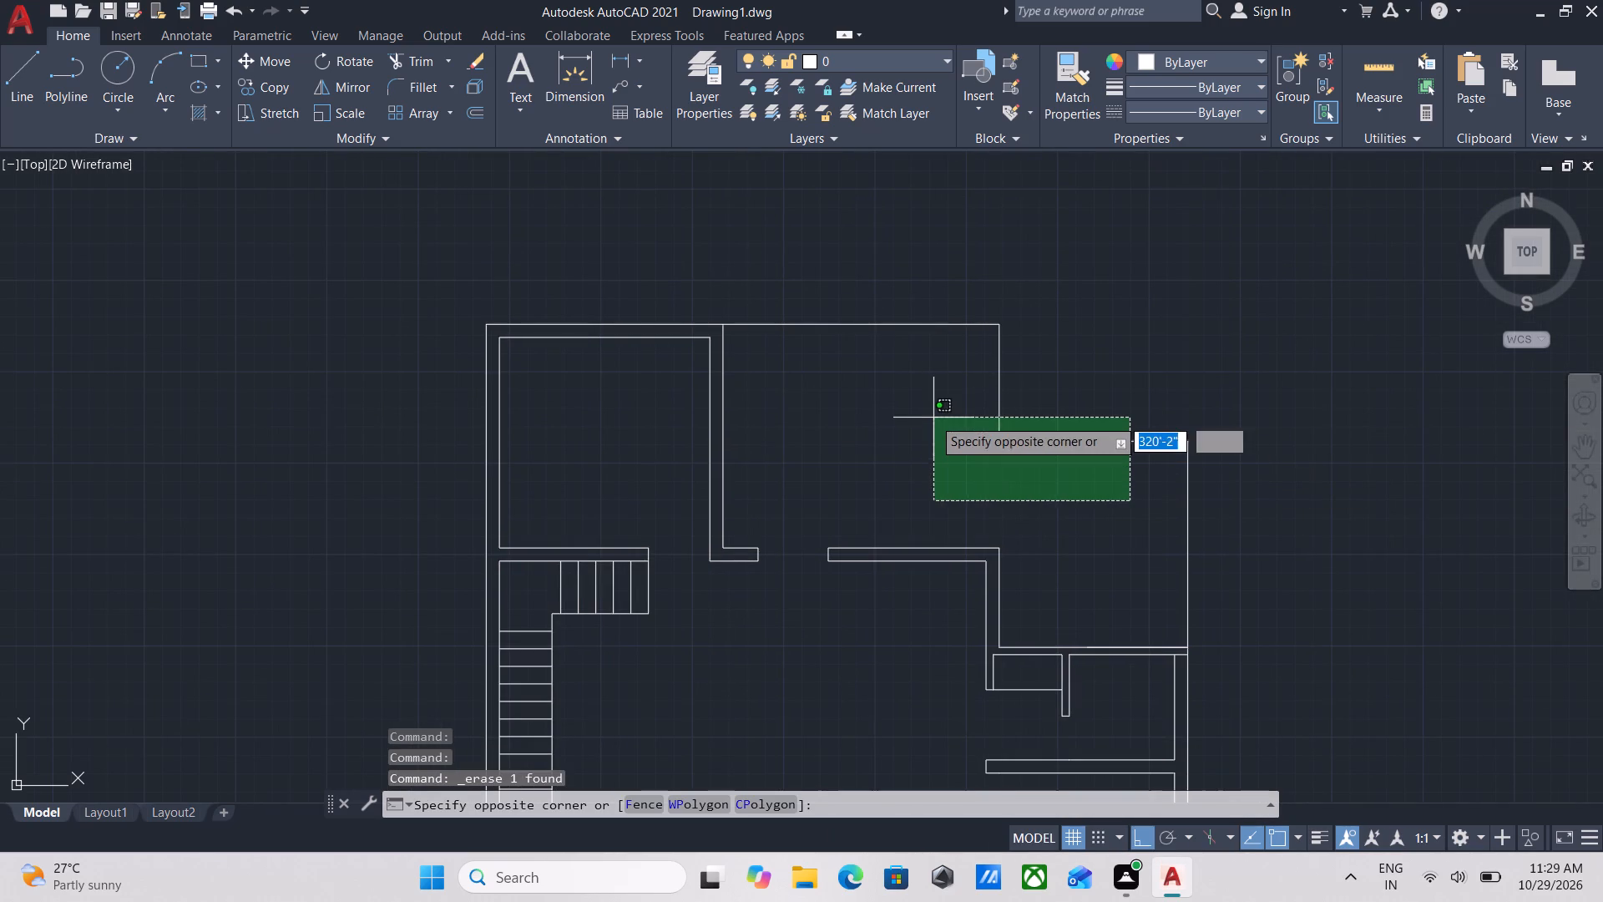
{"action": "left_click", "coordinate": [933, 416]}
{"action": "right_click", "coordinate": [933, 416]}
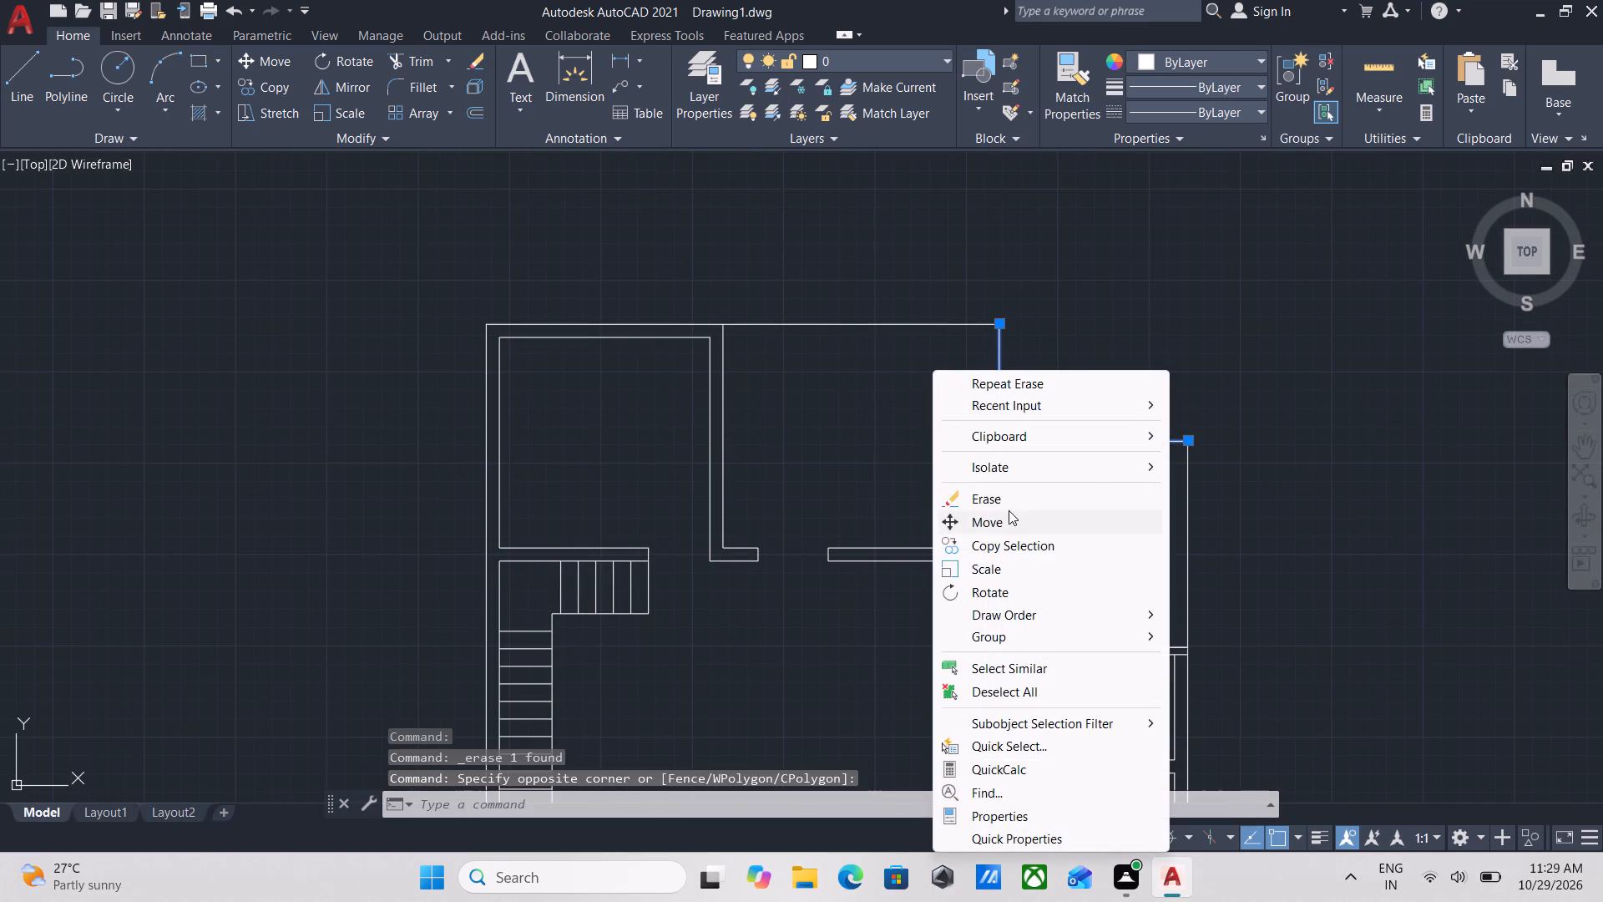
{"action": "left_click", "coordinate": [1007, 489]}
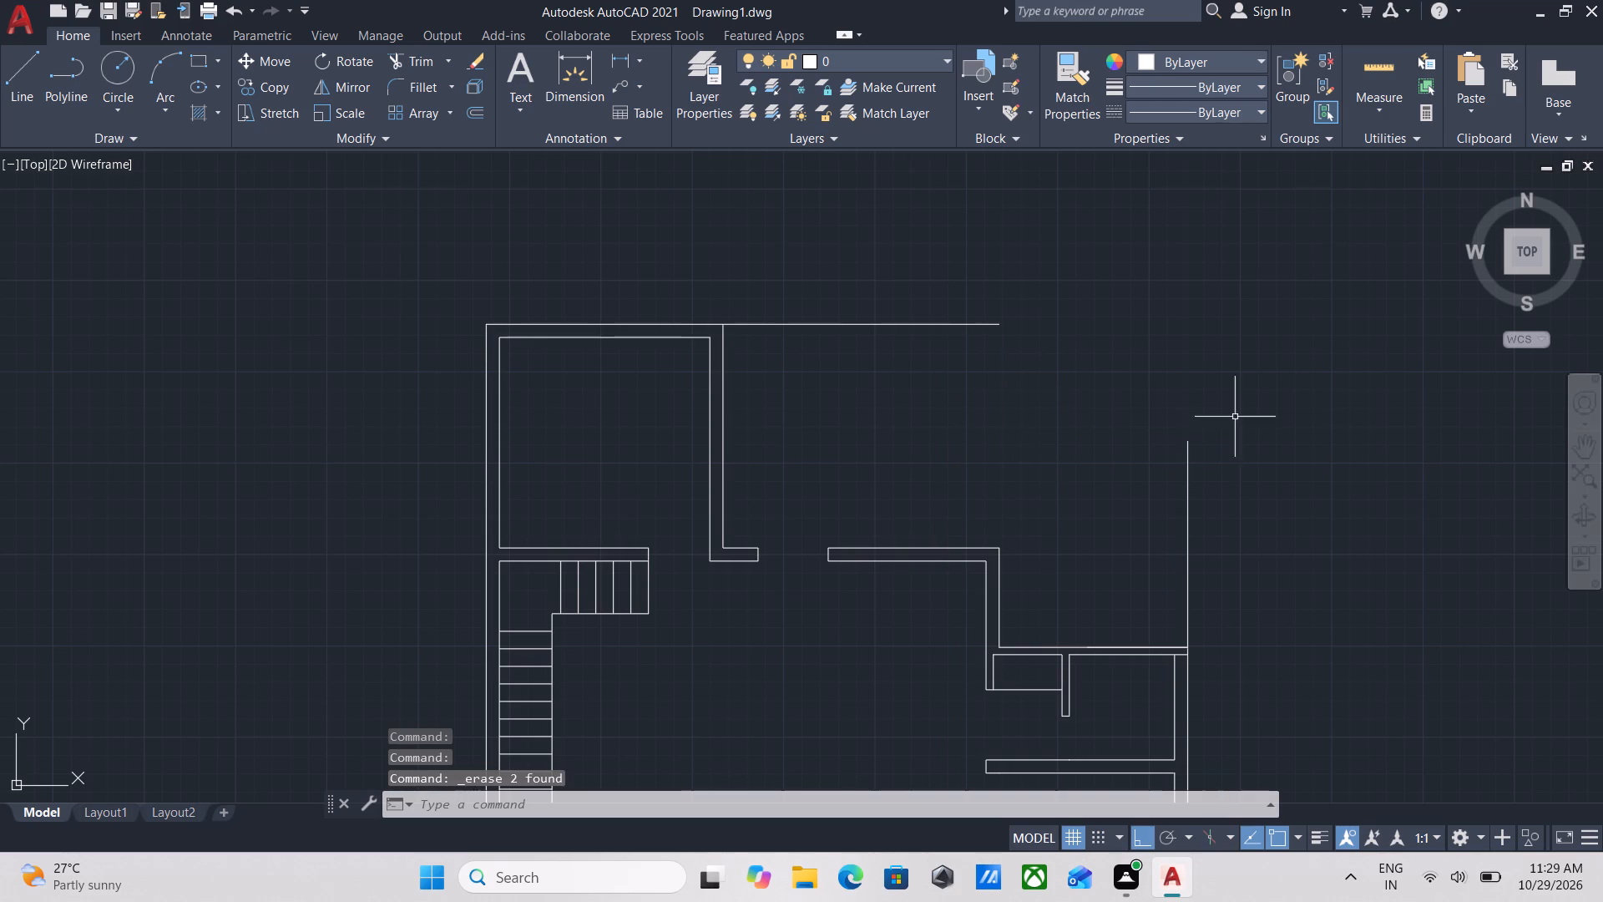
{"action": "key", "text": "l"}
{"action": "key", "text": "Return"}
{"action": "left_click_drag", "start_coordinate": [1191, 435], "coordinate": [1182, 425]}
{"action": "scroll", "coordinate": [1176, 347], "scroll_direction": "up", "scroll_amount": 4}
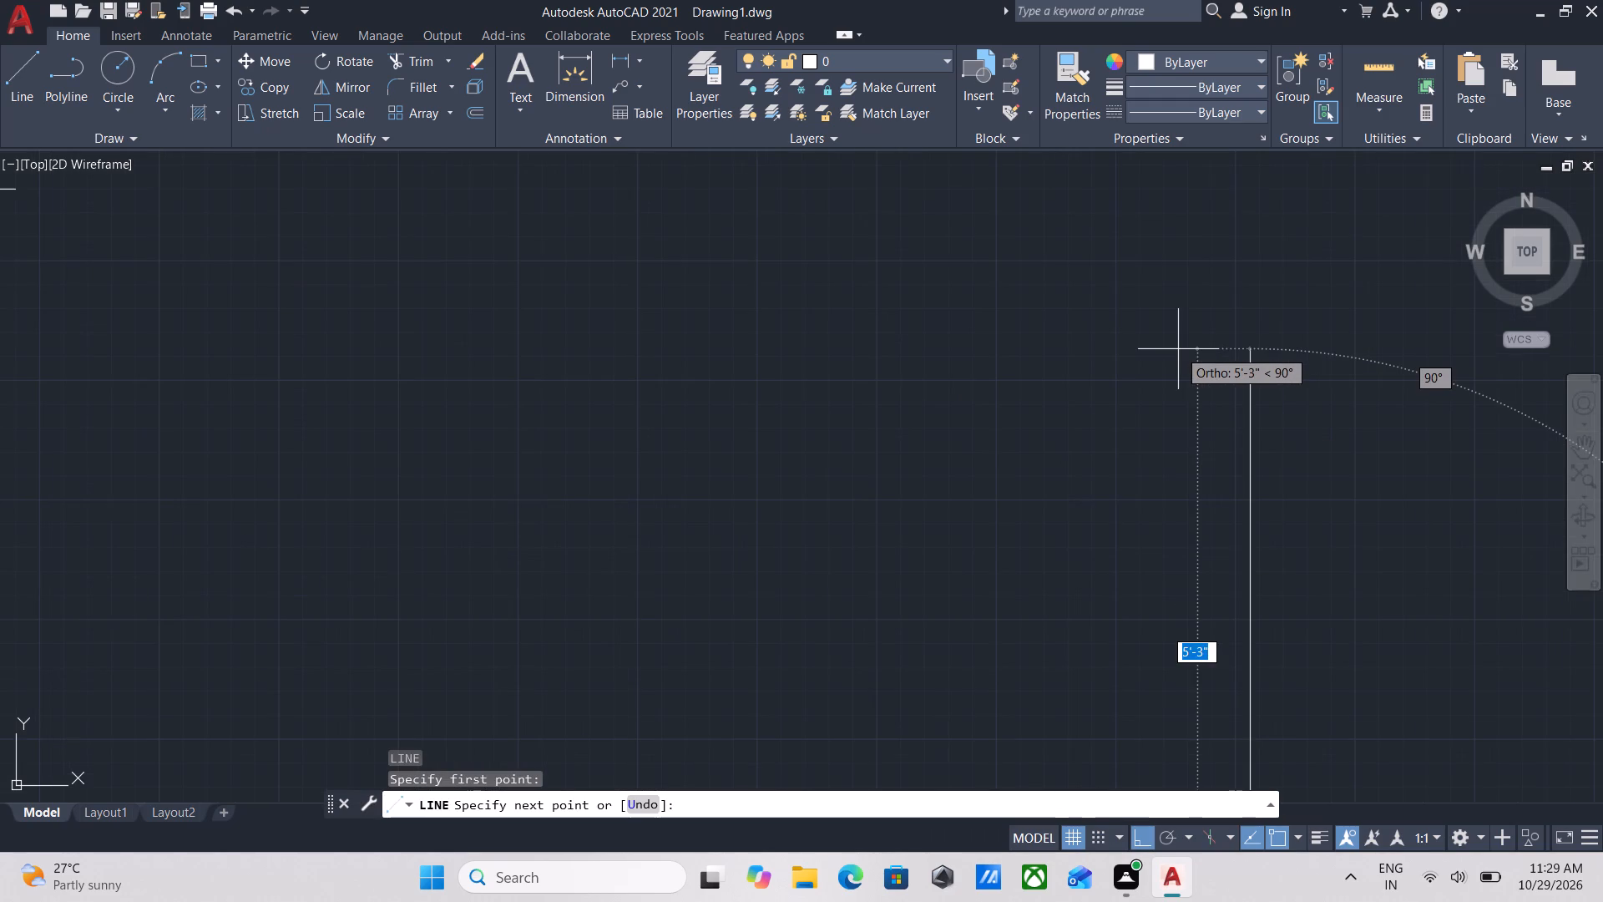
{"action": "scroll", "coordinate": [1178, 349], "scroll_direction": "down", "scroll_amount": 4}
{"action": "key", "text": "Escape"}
Draw the squared northeast corner: a line about 10'-9" east from the north wall's end, continuing south to the east wall's open end.
{"action": "key", "text": "l"}
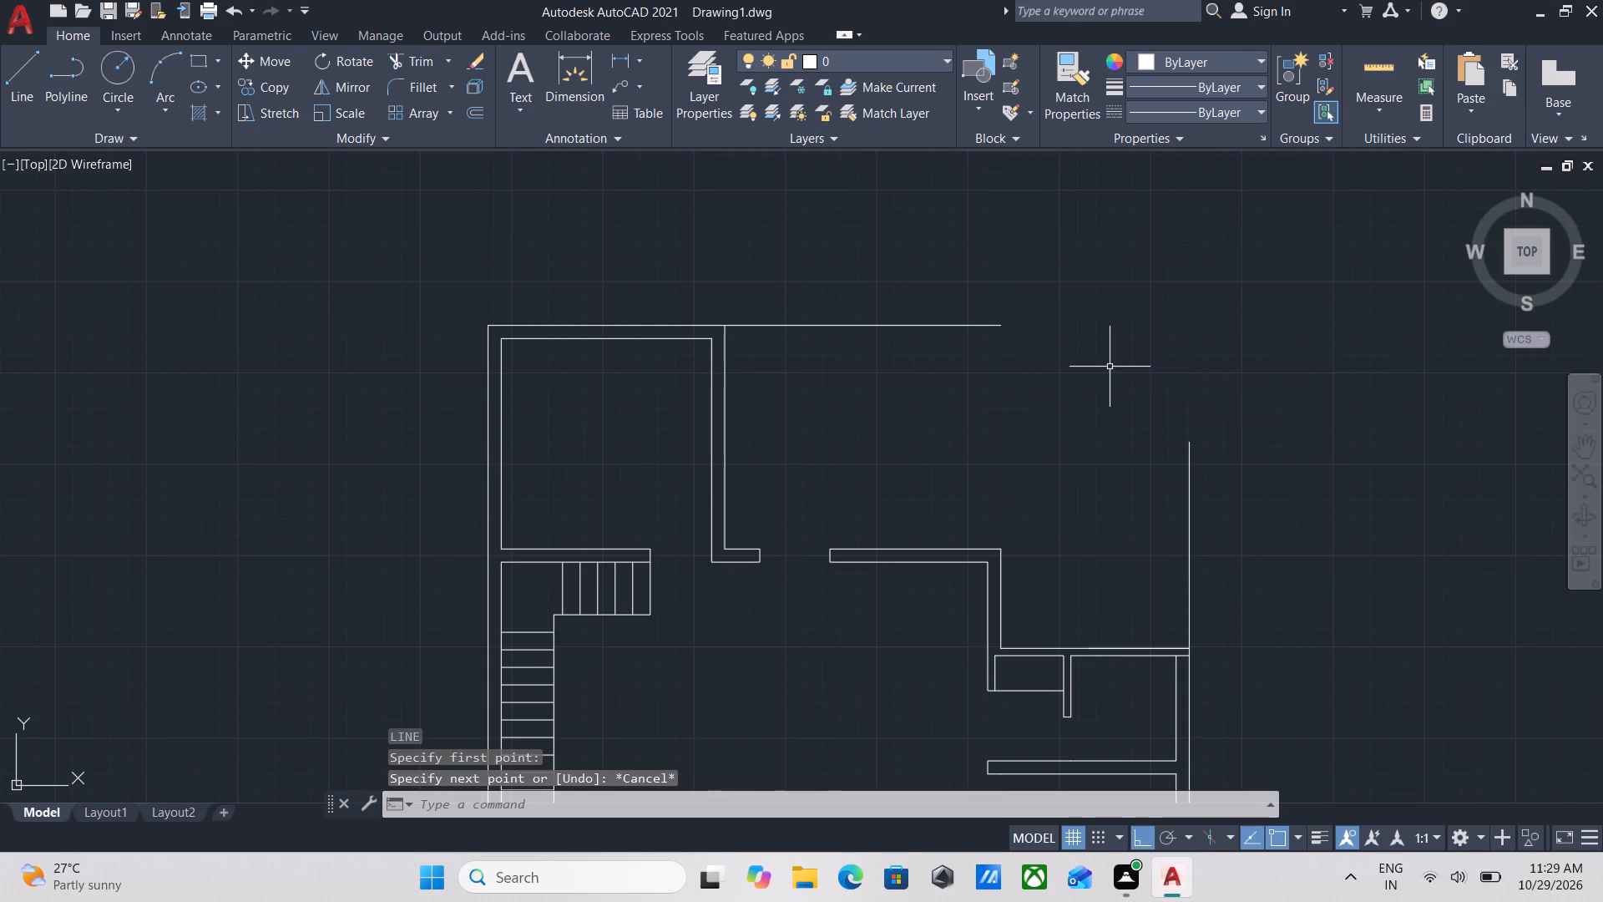
{"action": "key", "text": "Return"}
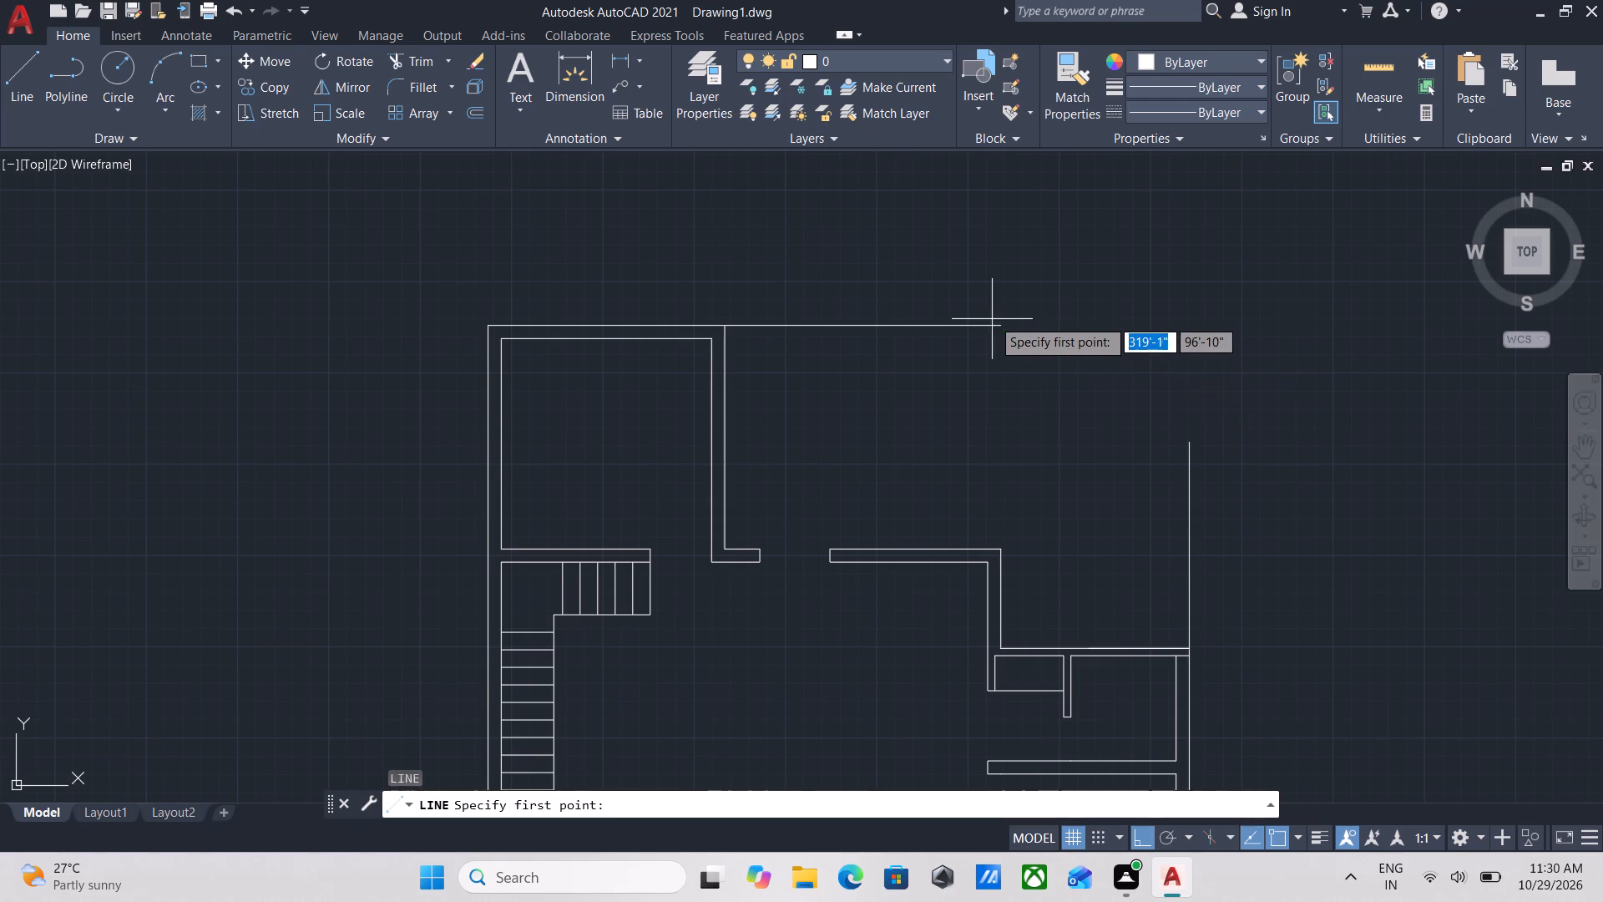
{"action": "left_click", "coordinate": [999, 329]}
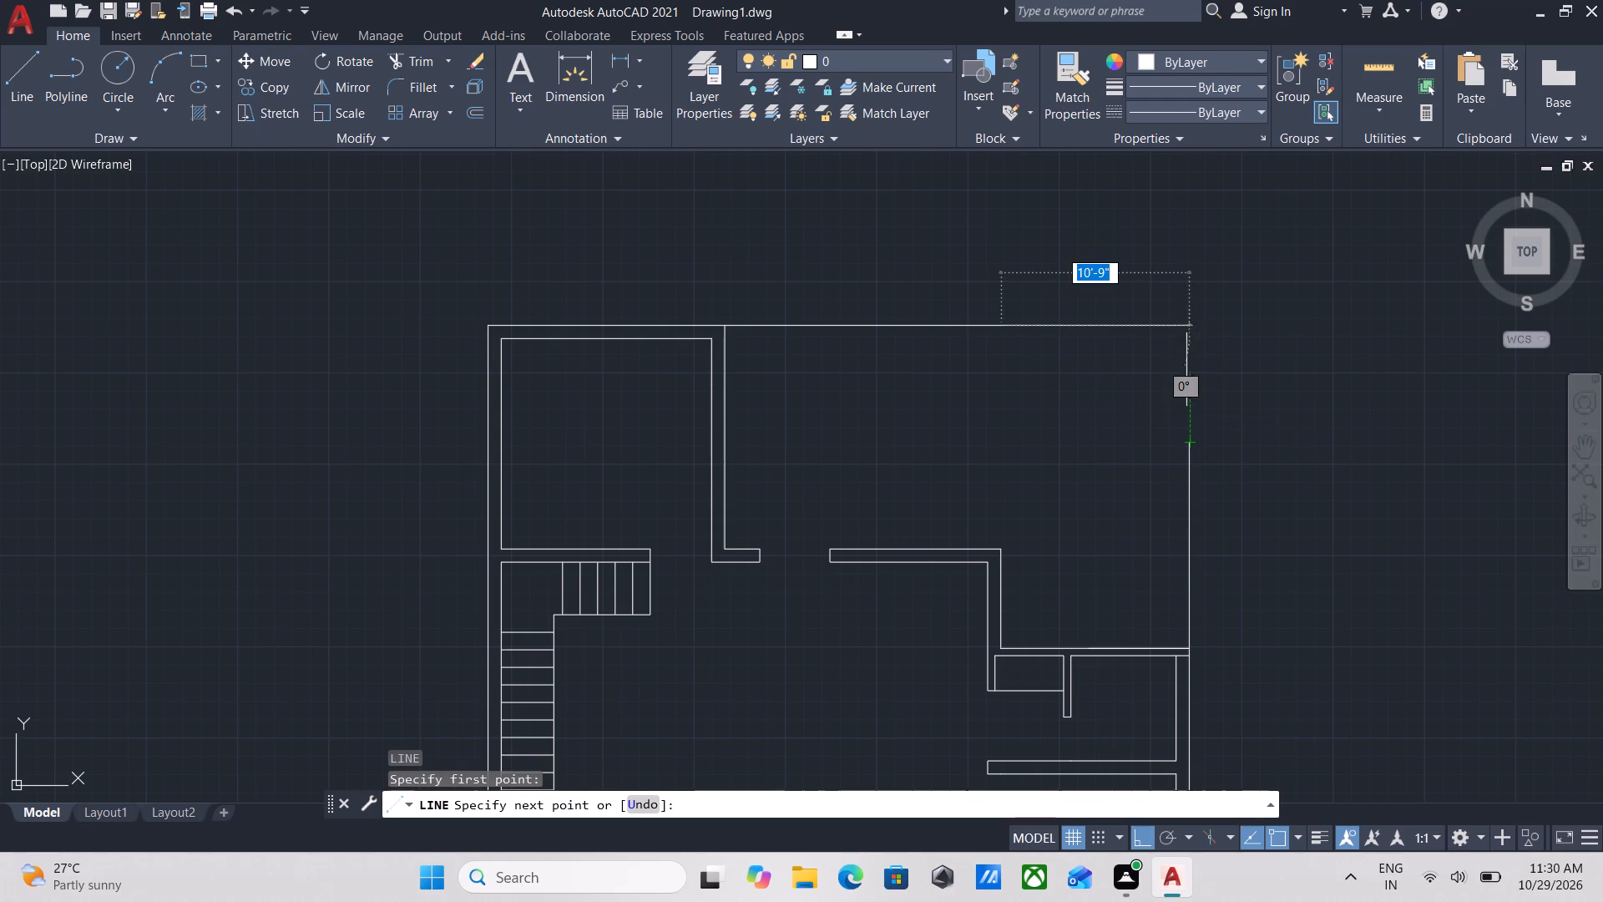
{"action": "left_click", "coordinate": [1193, 325]}
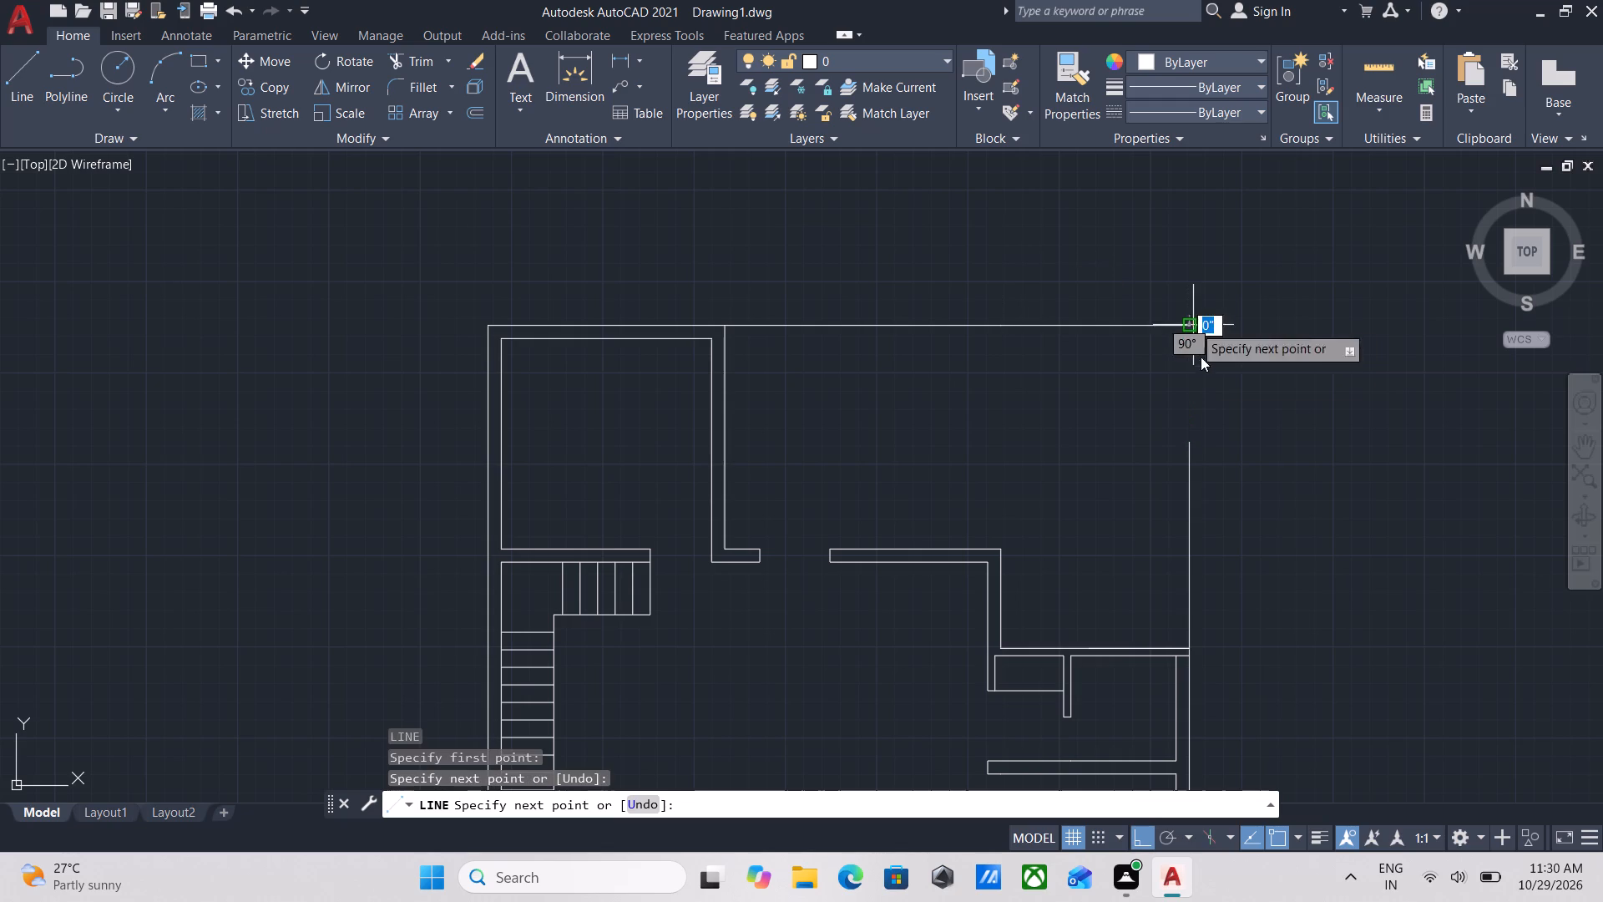
{"action": "left_click", "coordinate": [1186, 442]}
{"action": "key", "text": "Escape"}
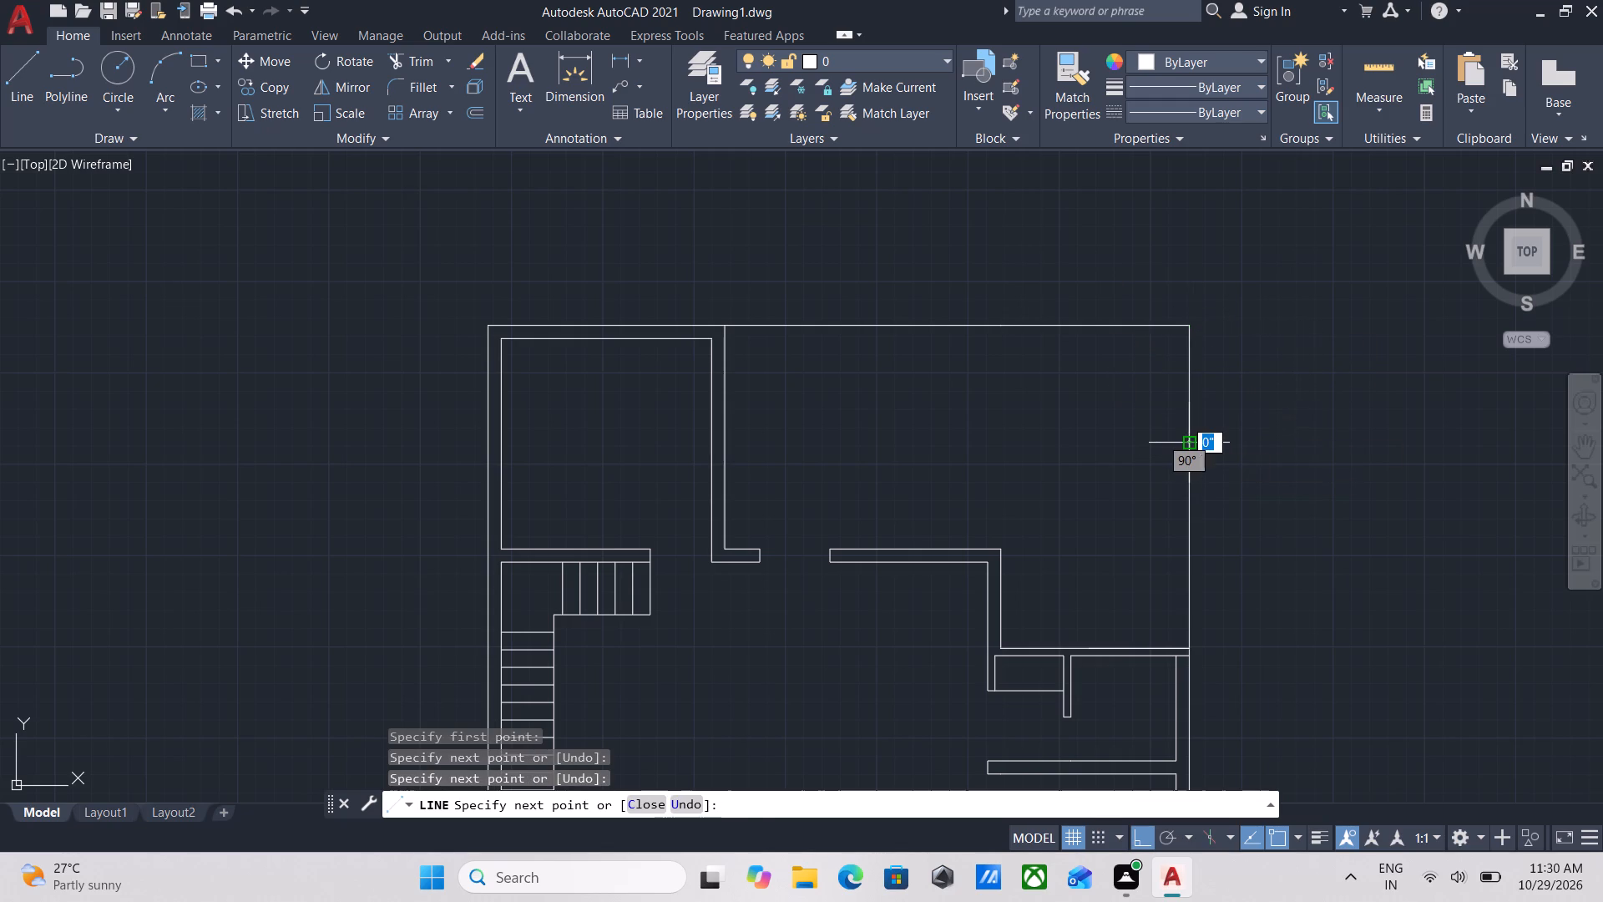
Examine the reworked copy beside the original plan, checking its southern entrance area and southwest rooms closely.
{"action": "scroll", "coordinate": [1115, 446], "scroll_direction": "down", "scroll_amount": 2}
{"action": "middle_click_drag", "start_coordinate": [1110, 437], "coordinate": [1110, 420]}
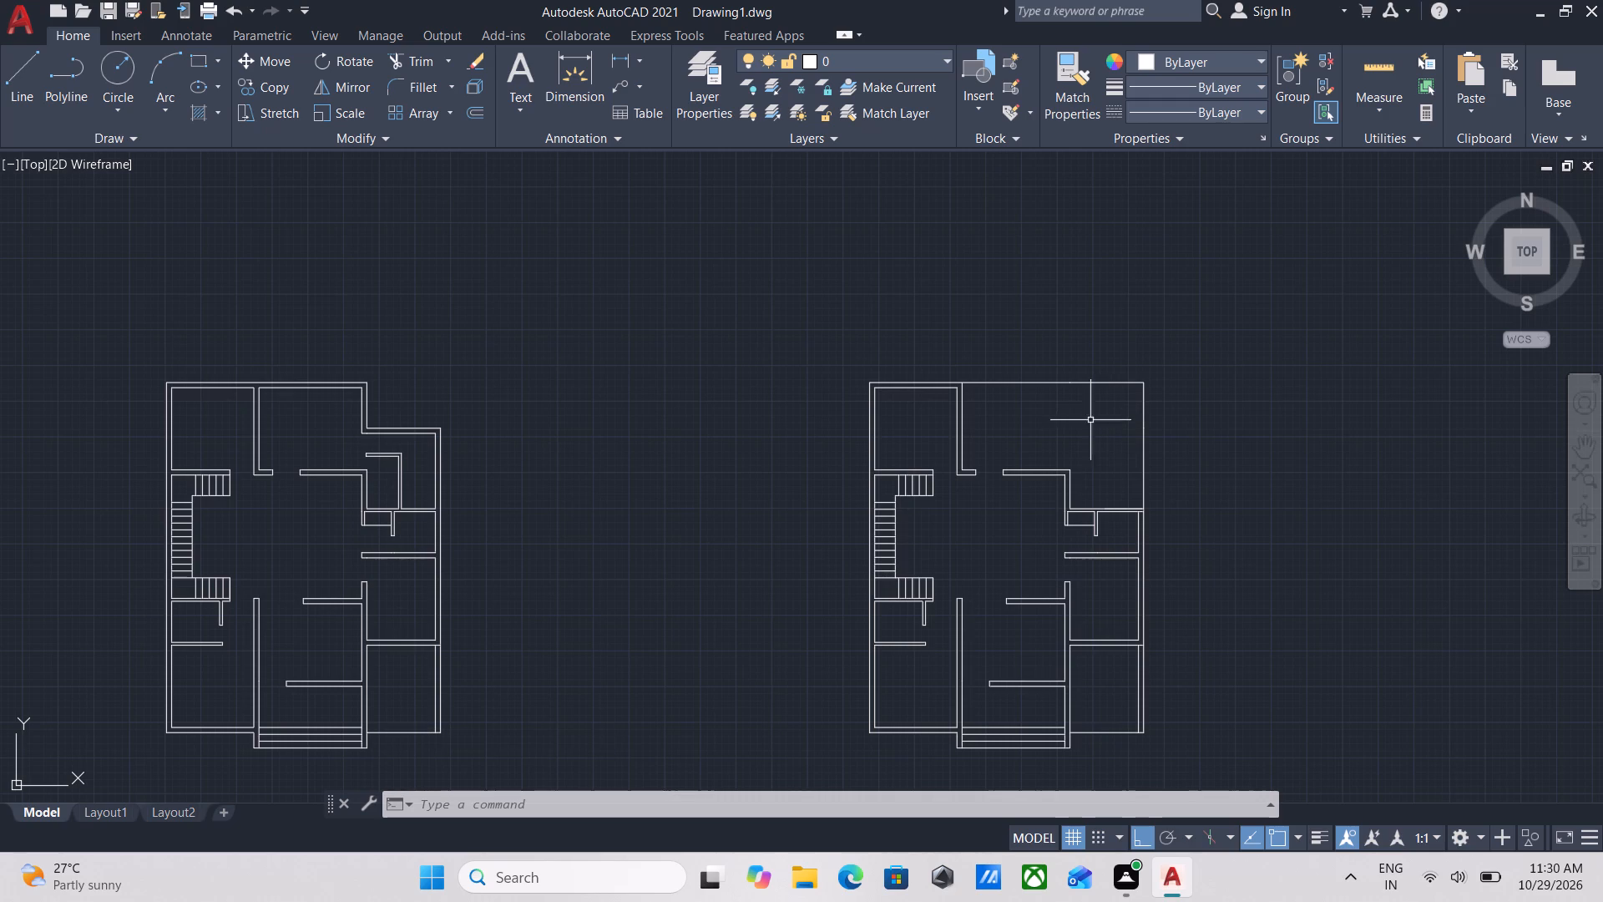
{"action": "middle_click_drag", "start_coordinate": [941, 489], "coordinate": [938, 464]}
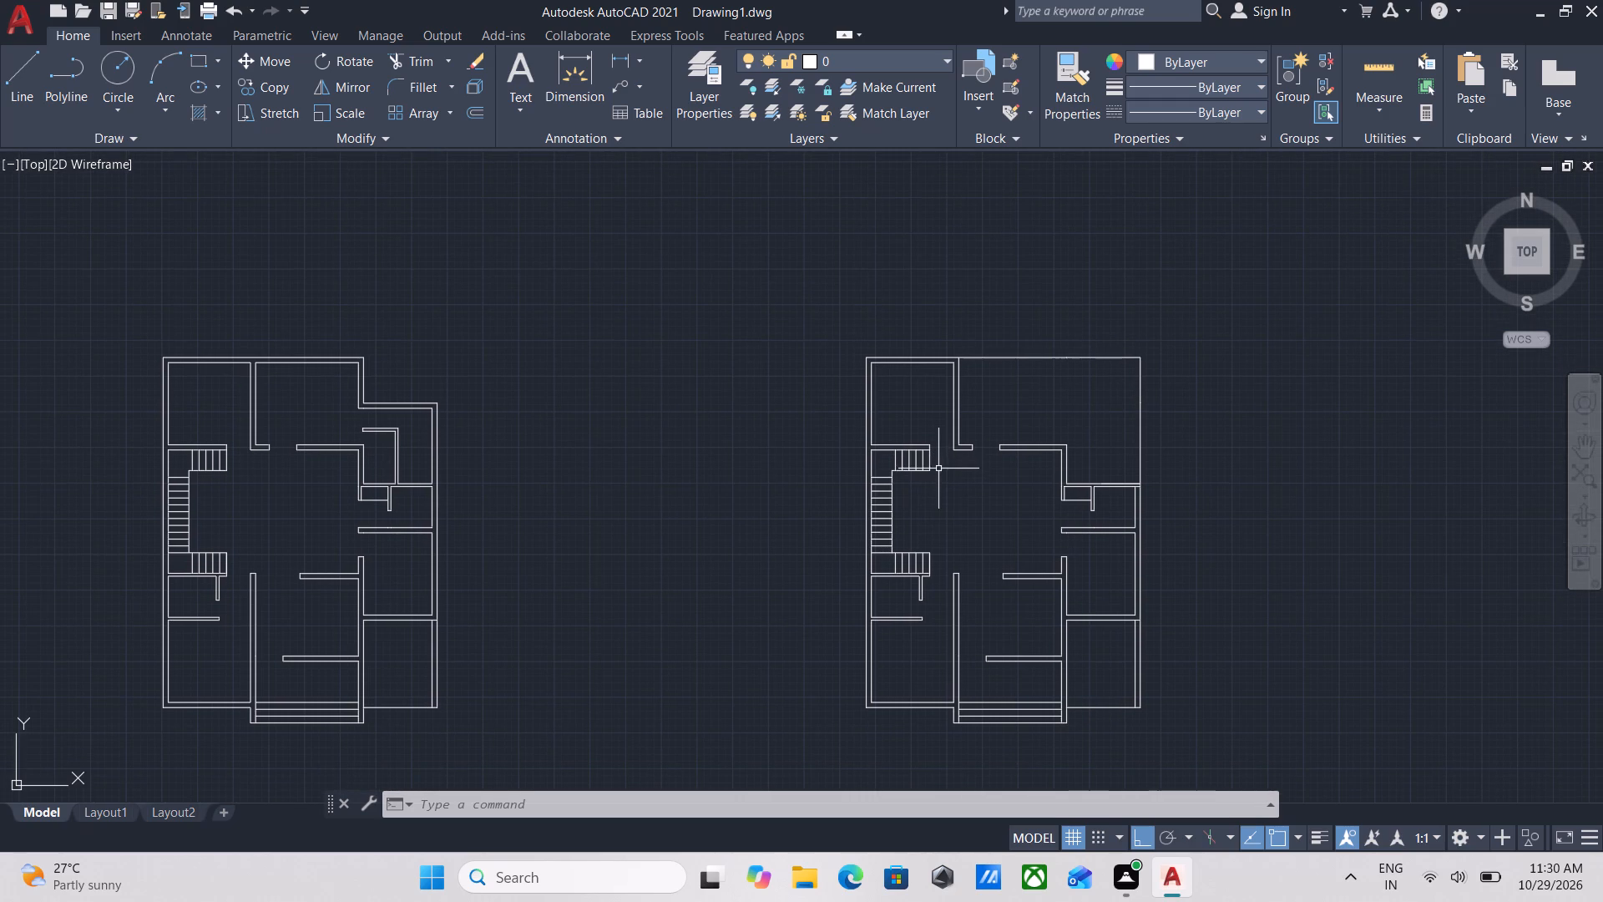
{"action": "middle_click_drag", "start_coordinate": [938, 587], "coordinate": [961, 416]}
{"action": "scroll", "coordinate": [955, 472], "scroll_direction": "up", "scroll_amount": 1}
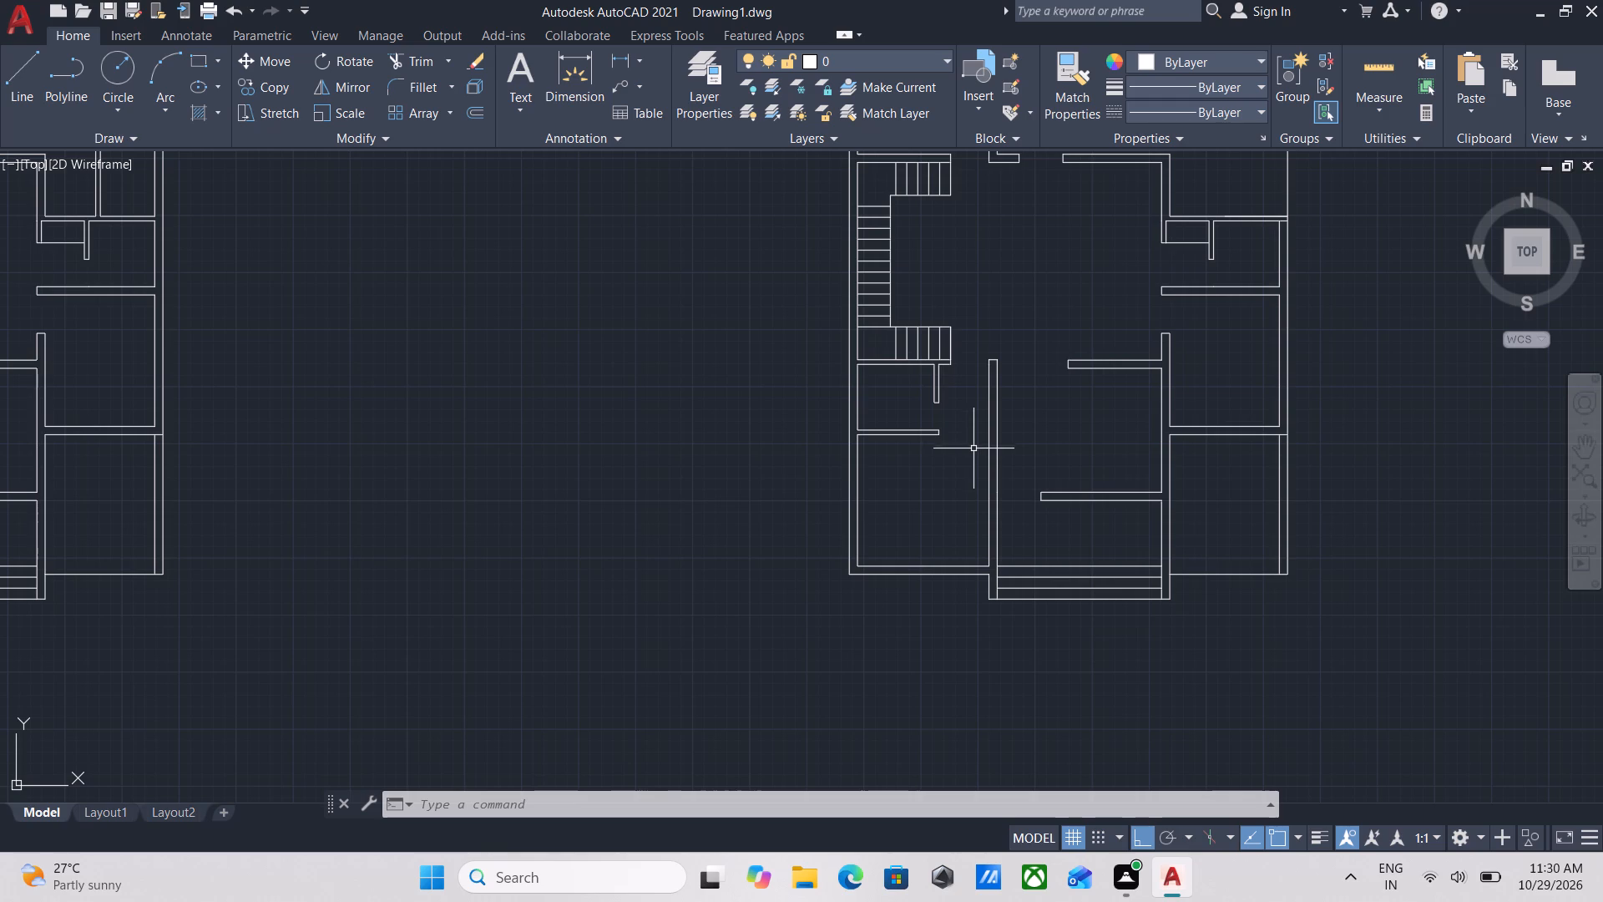
{"action": "scroll", "coordinate": [973, 471], "scroll_direction": "up", "scroll_amount": 1}
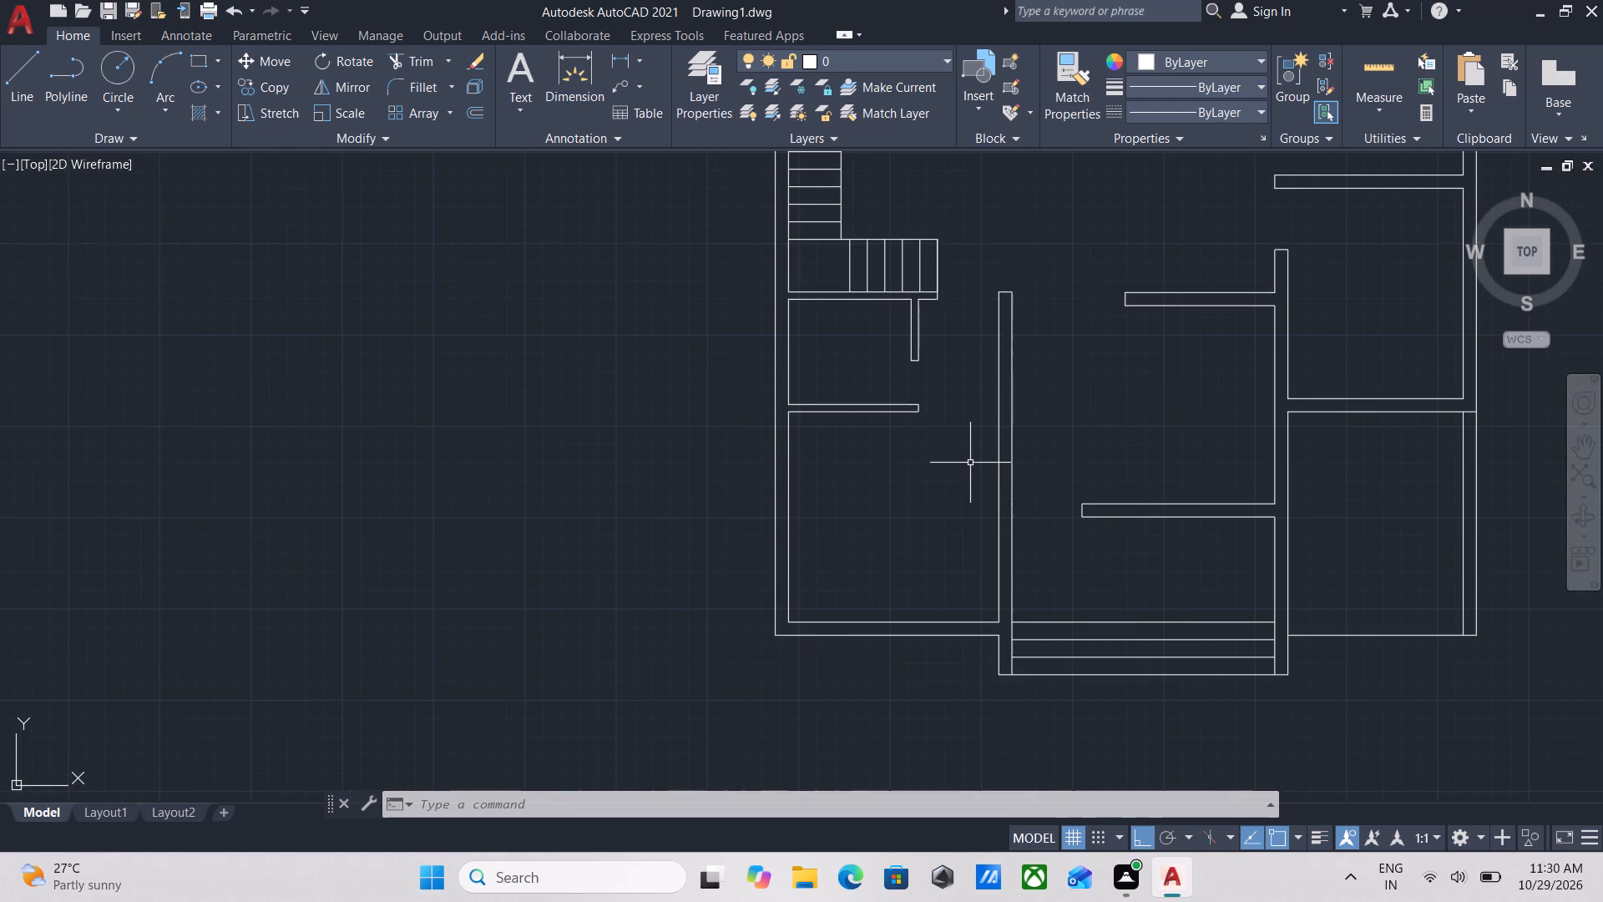
{"action": "scroll", "coordinate": [960, 459], "scroll_direction": "up", "scroll_amount": 2}
{"action": "scroll", "coordinate": [926, 473], "scroll_direction": "down", "scroll_amount": 1}
{"action": "middle_click_drag", "start_coordinate": [926, 473], "coordinate": [925, 517]}
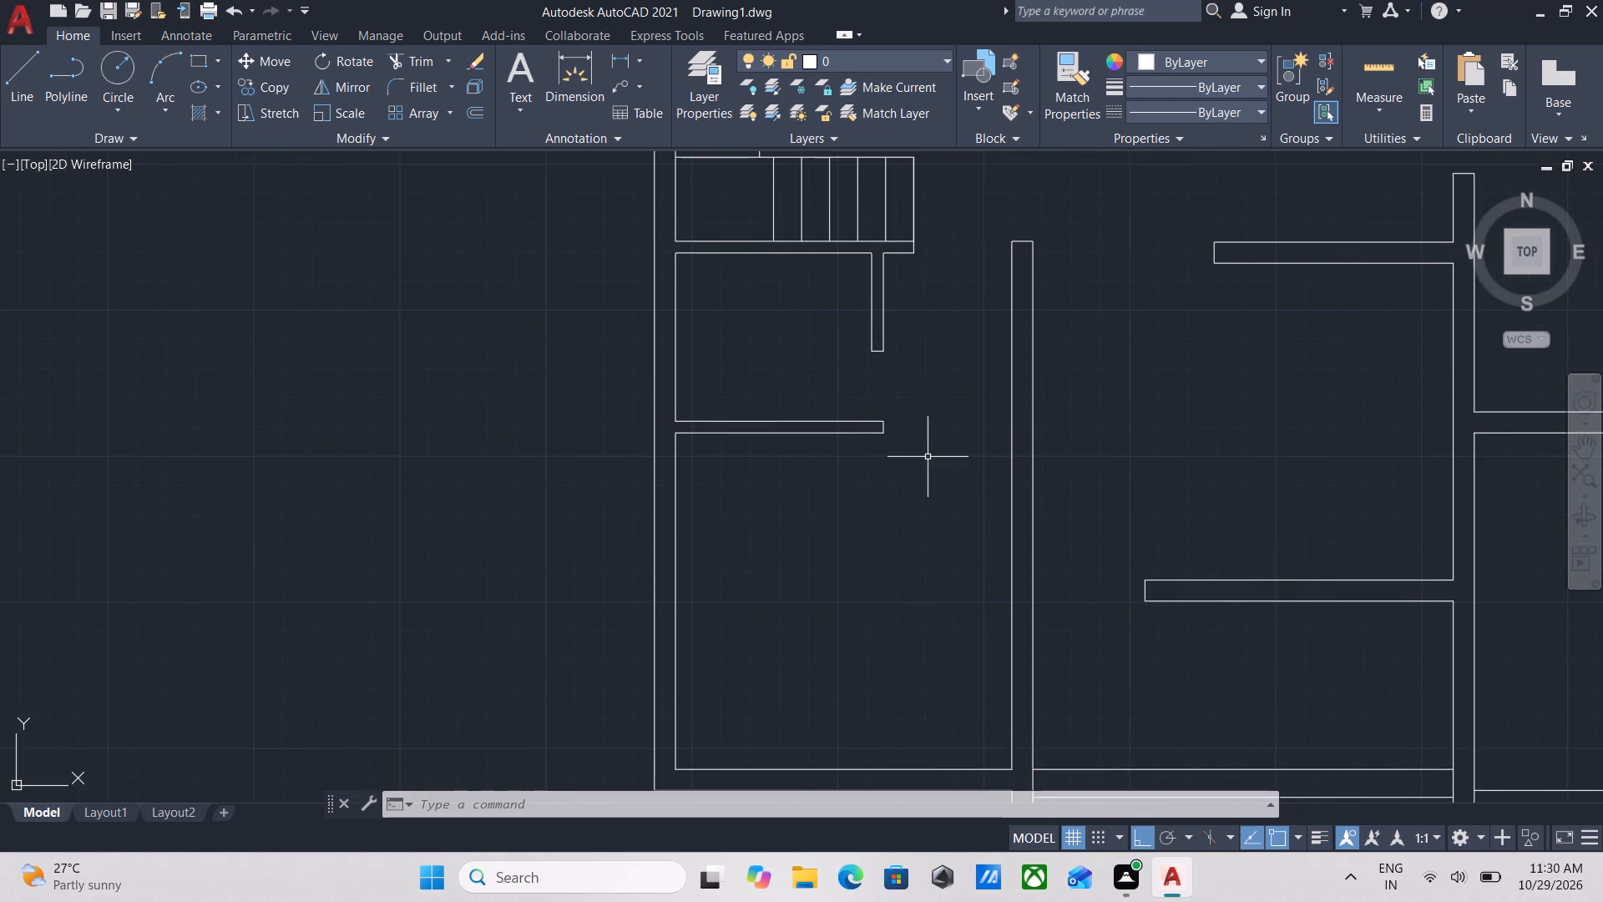
Trim away the short end line closing the stub wall north of the southwest room.
{"action": "scroll", "coordinate": [928, 452], "scroll_direction": "up", "scroll_amount": 2}
{"action": "type", "text": "tr"}
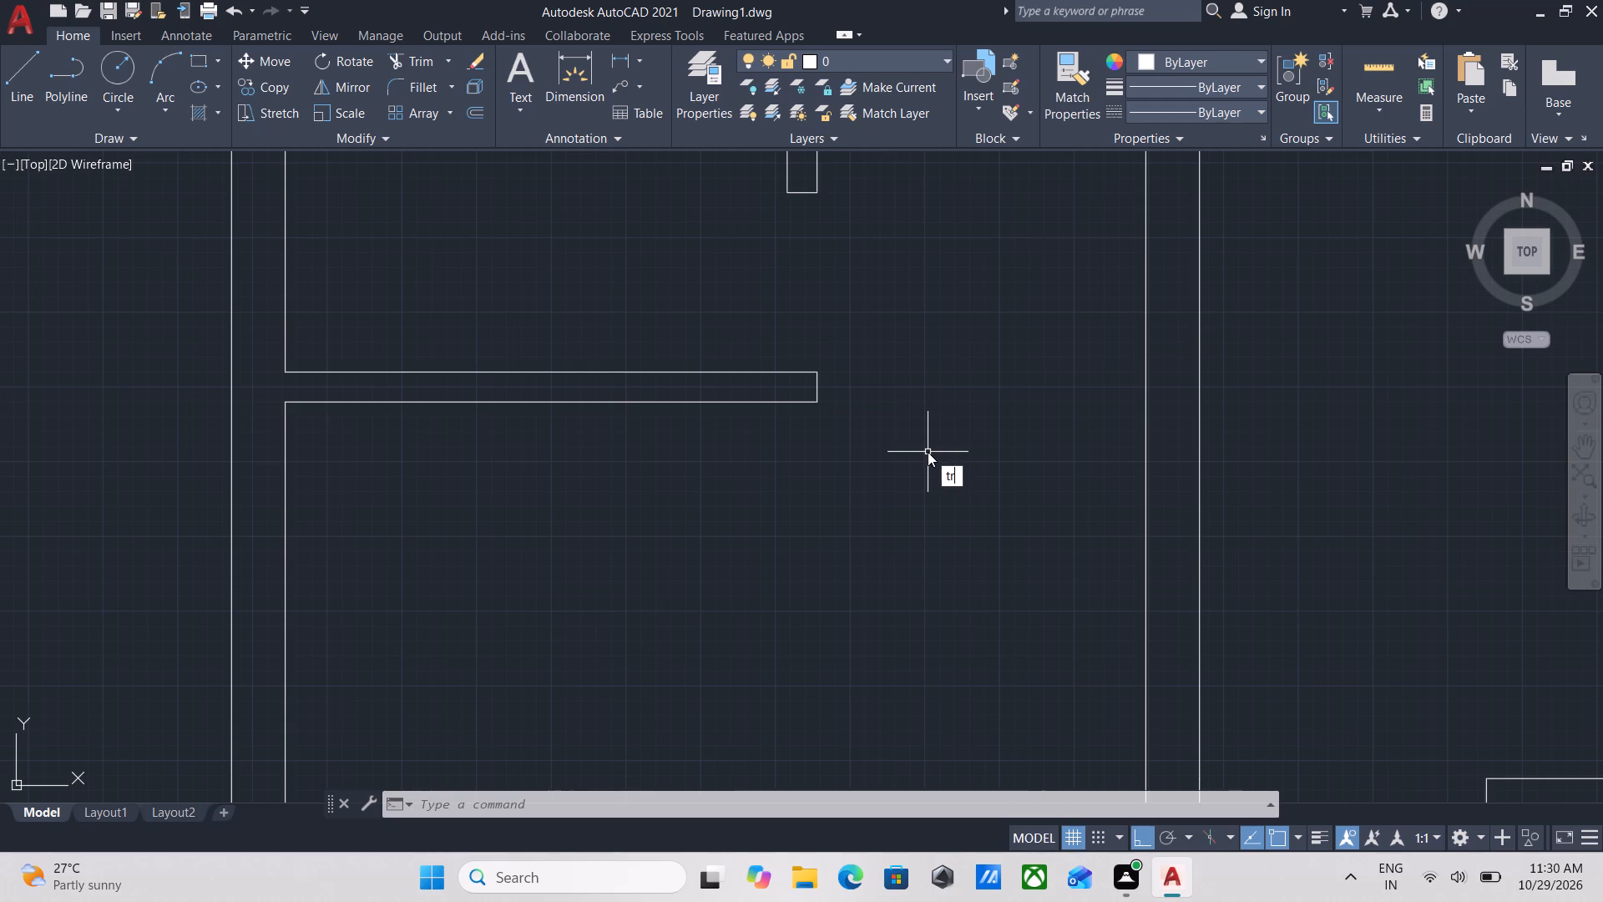
{"action": "key", "text": "Return"}
{"action": "scroll", "coordinate": [887, 407], "scroll_direction": "up", "scroll_amount": 1}
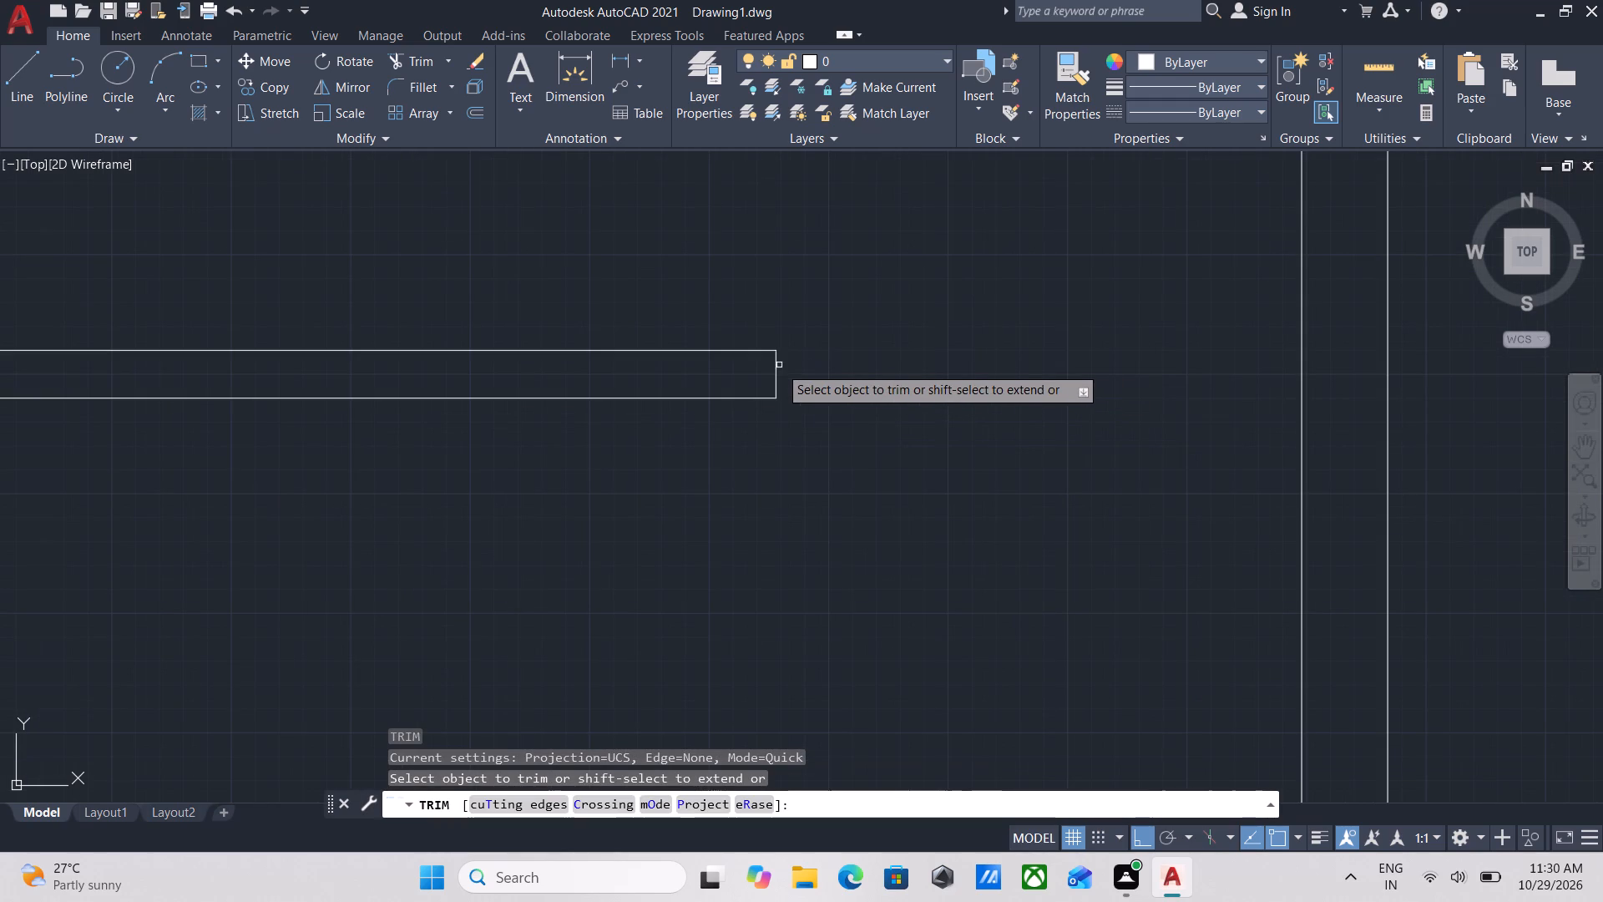
{"action": "left_click", "coordinate": [807, 375]}
{"action": "left_click", "coordinate": [757, 378]}
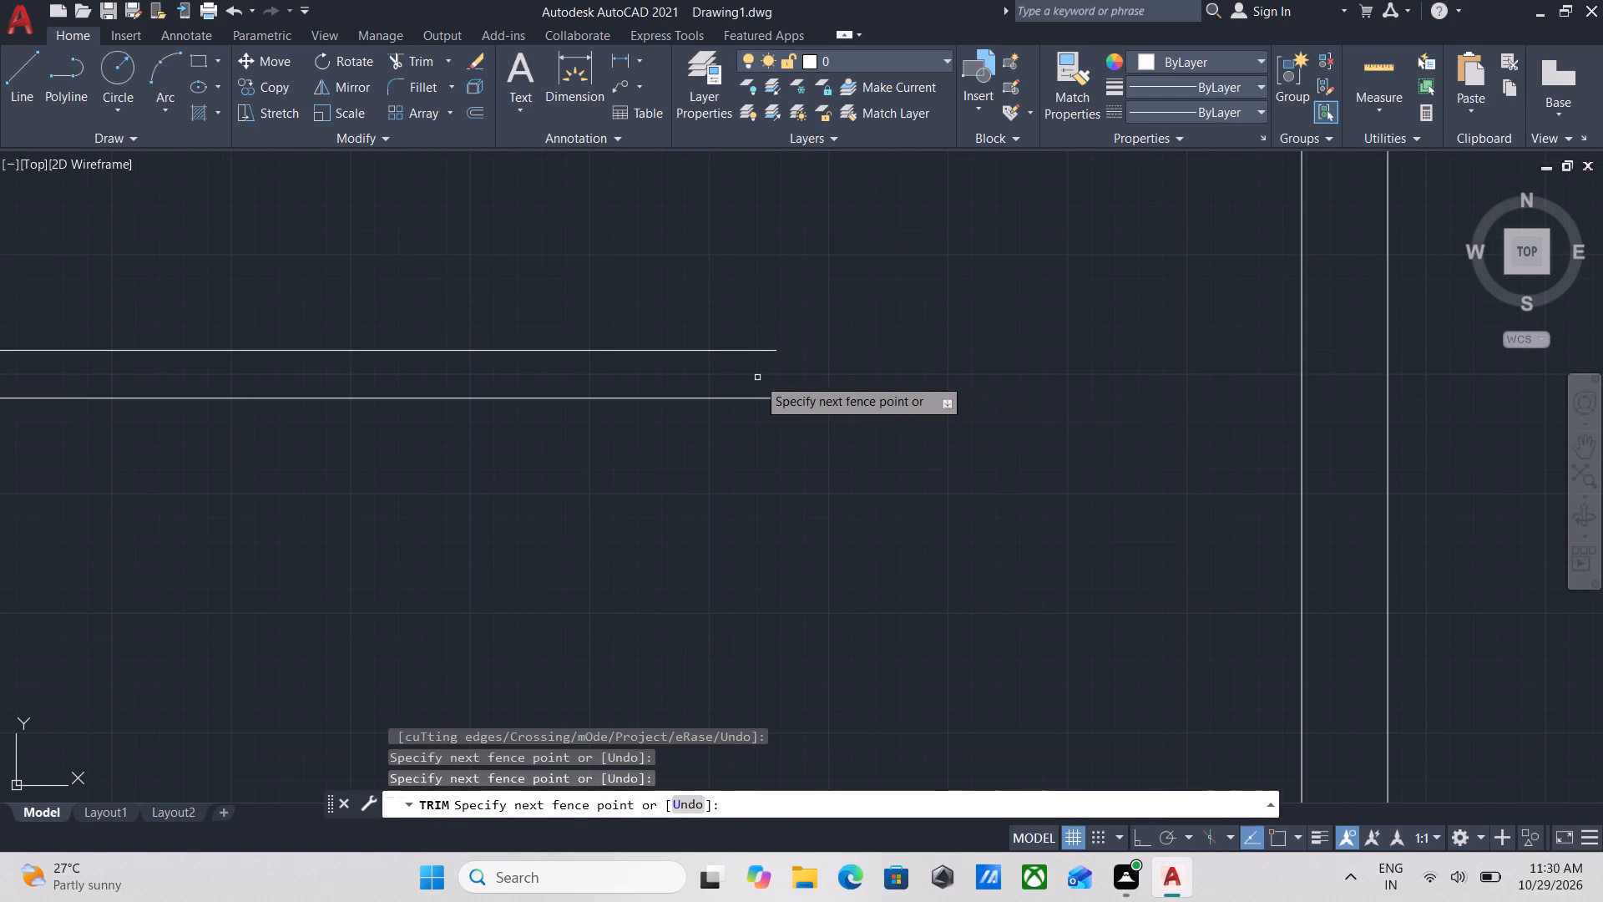
{"action": "key", "text": "Escape"}
Extend the stub wall's southern line east to the partition and west to the outer wall line.
{"action": "middle_click_drag", "start_coordinate": [810, 422], "coordinate": [818, 439]}
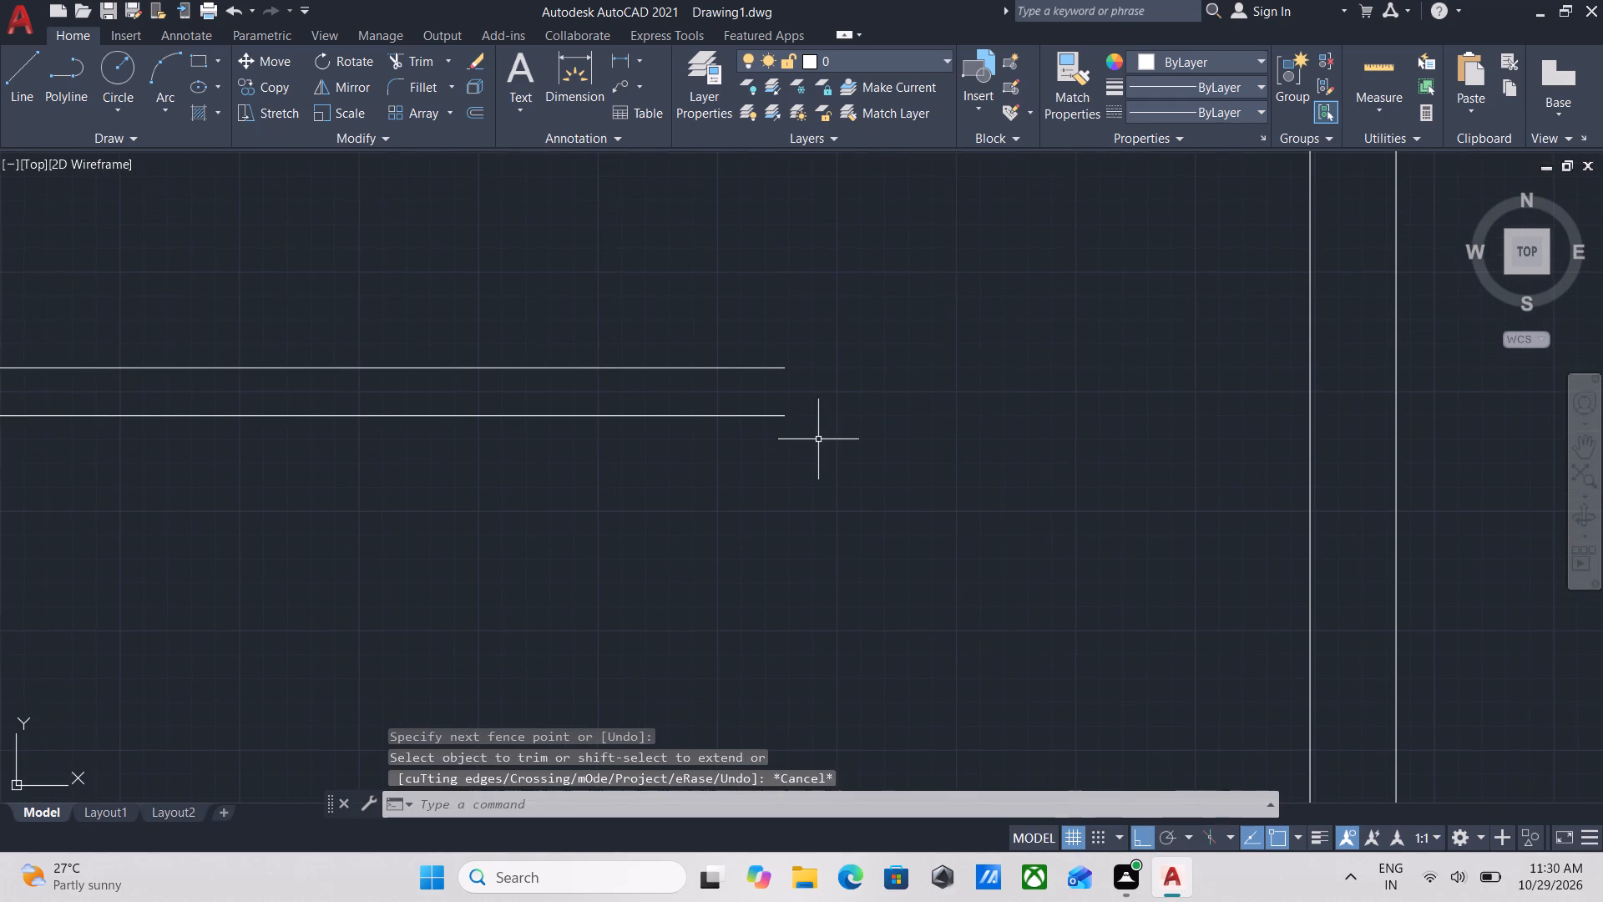
{"action": "type", "text": "ex"}
{"action": "key", "text": "Return"}
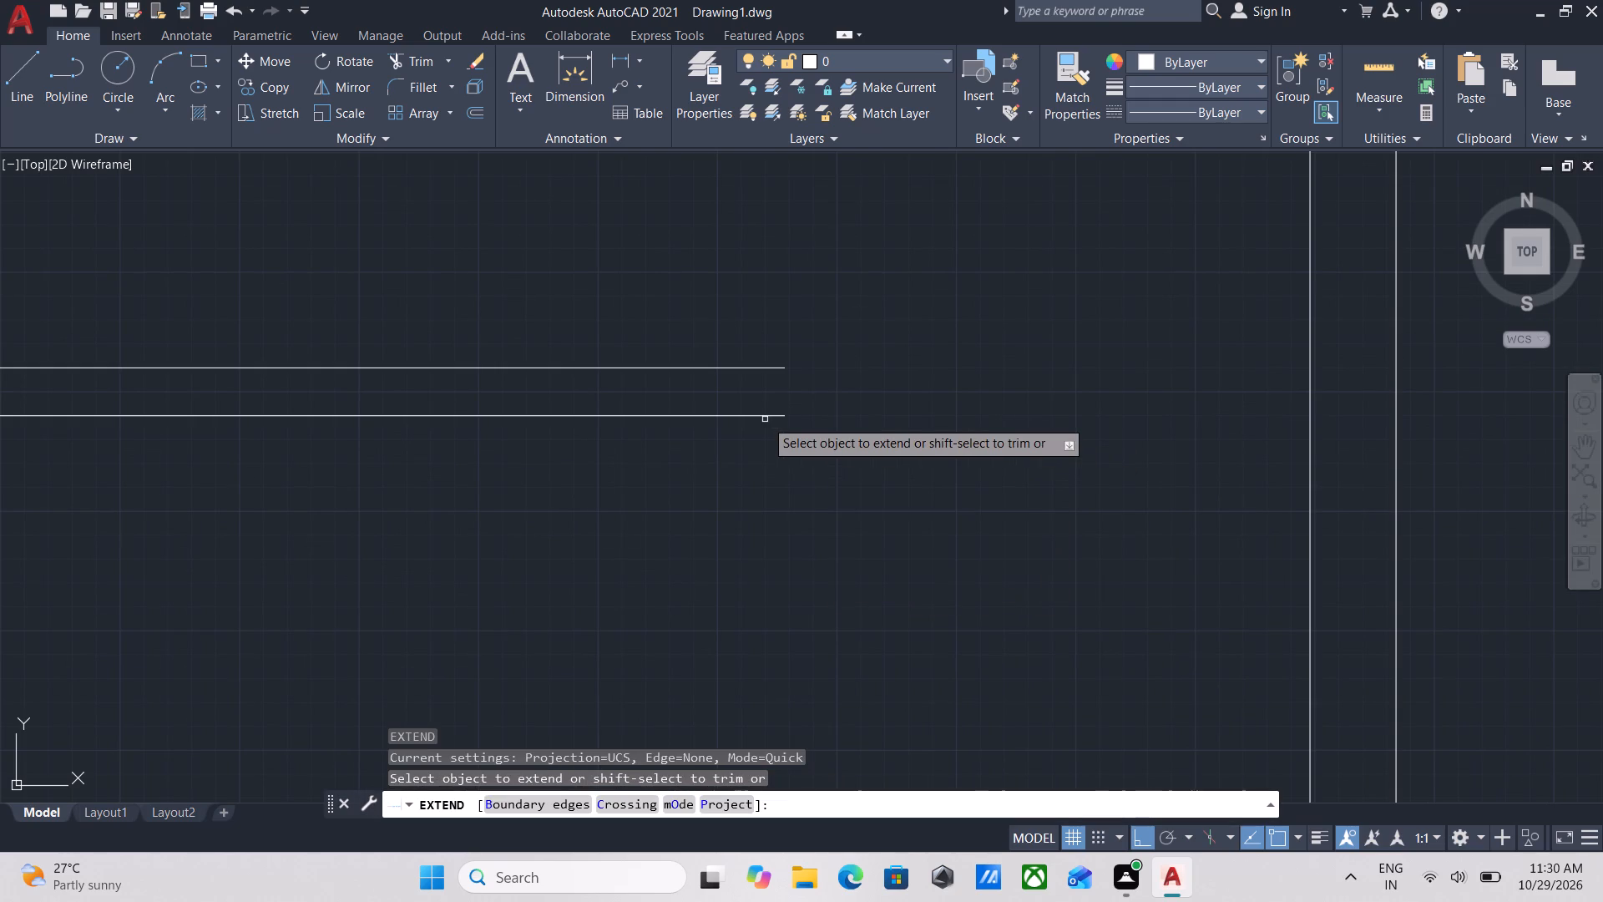
{"action": "scroll", "coordinate": [765, 419], "scroll_direction": "down", "scroll_amount": 3}
{"action": "left_click", "coordinate": [764, 418]}
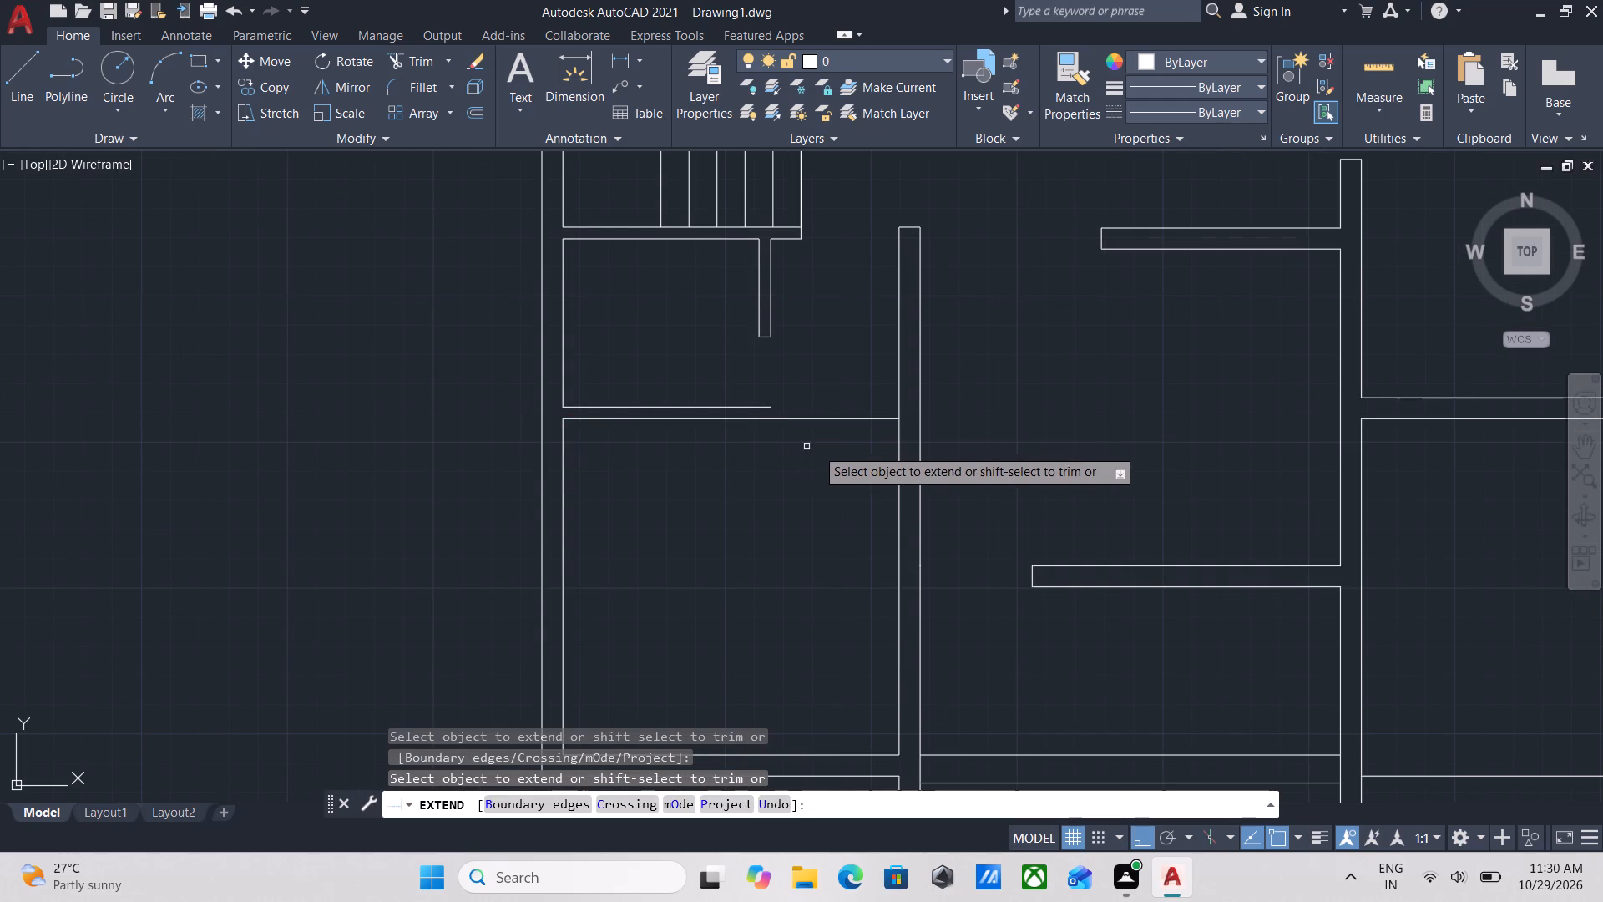
{"action": "scroll", "coordinate": [665, 446], "scroll_direction": "up", "scroll_amount": 1}
{"action": "left_click", "coordinate": [528, 401]}
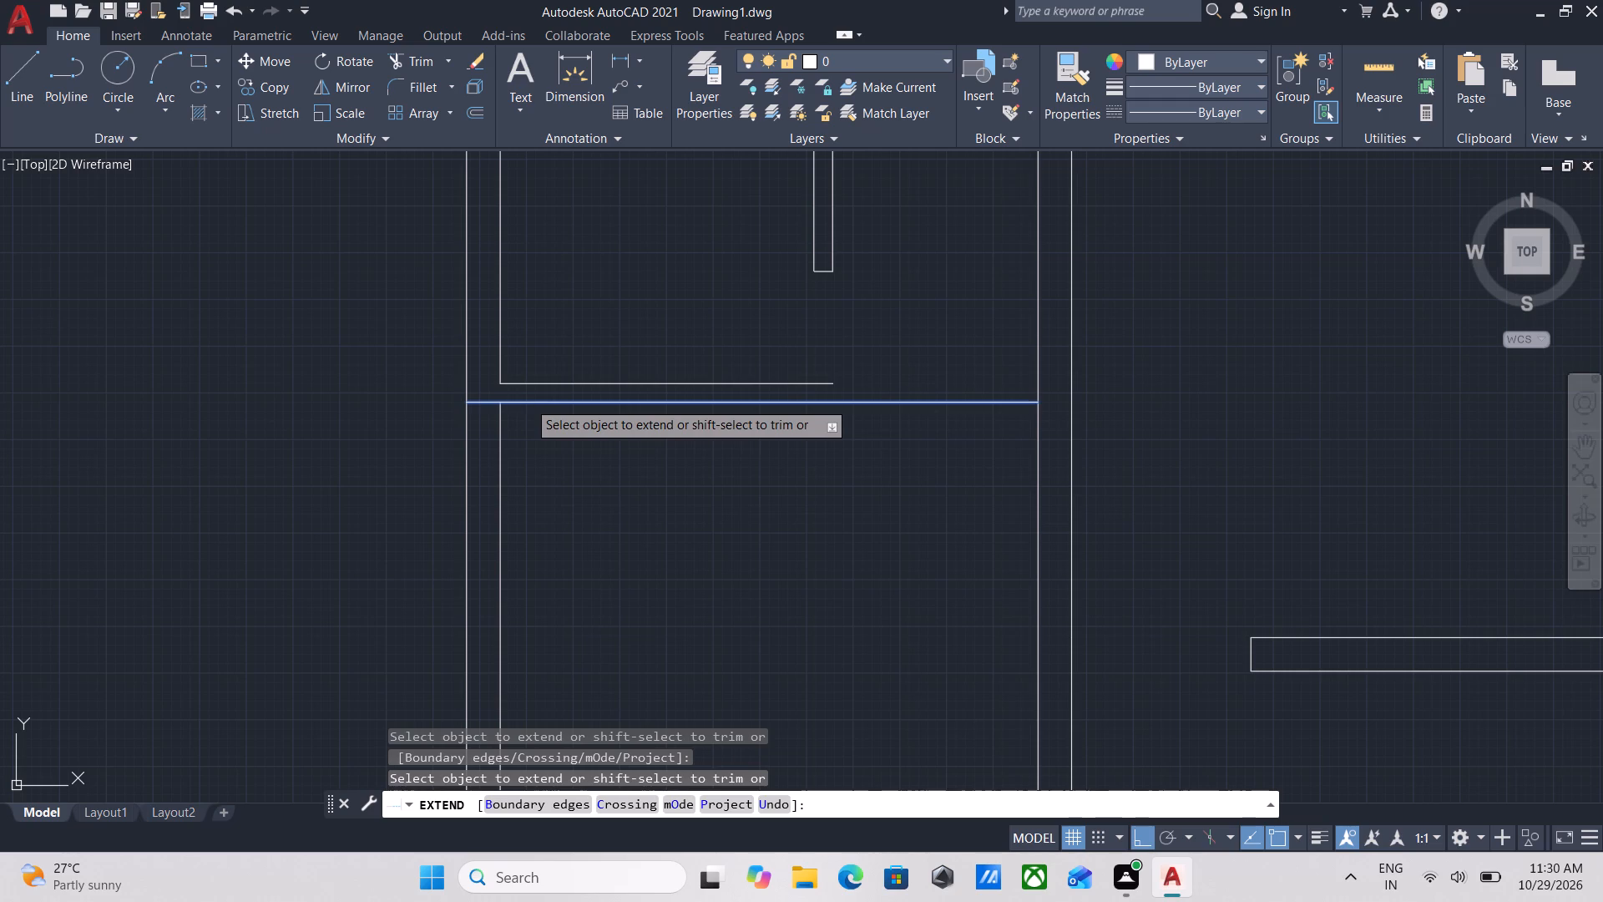
{"action": "middle_click_drag", "start_coordinate": [614, 530], "coordinate": [664, 421]}
{"action": "scroll", "coordinate": [827, 493], "scroll_direction": "down", "scroll_amount": 1}
{"action": "middle_click_drag", "start_coordinate": [827, 493], "coordinate": [877, 372]}
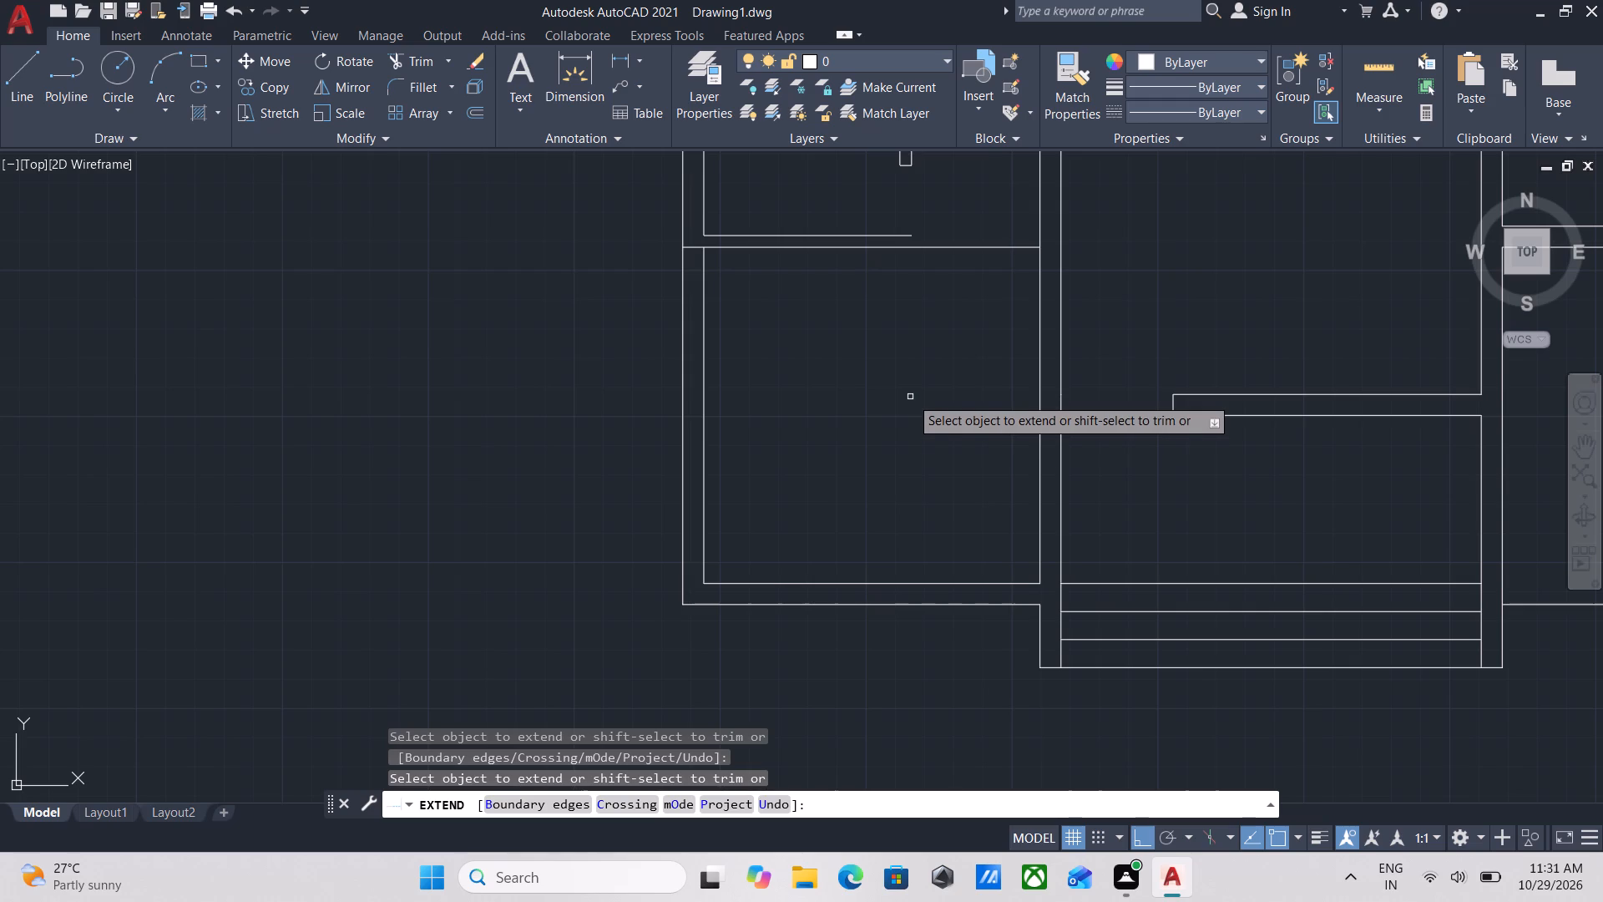
{"action": "middle_click_drag", "start_coordinate": [915, 356], "coordinate": [912, 423]}
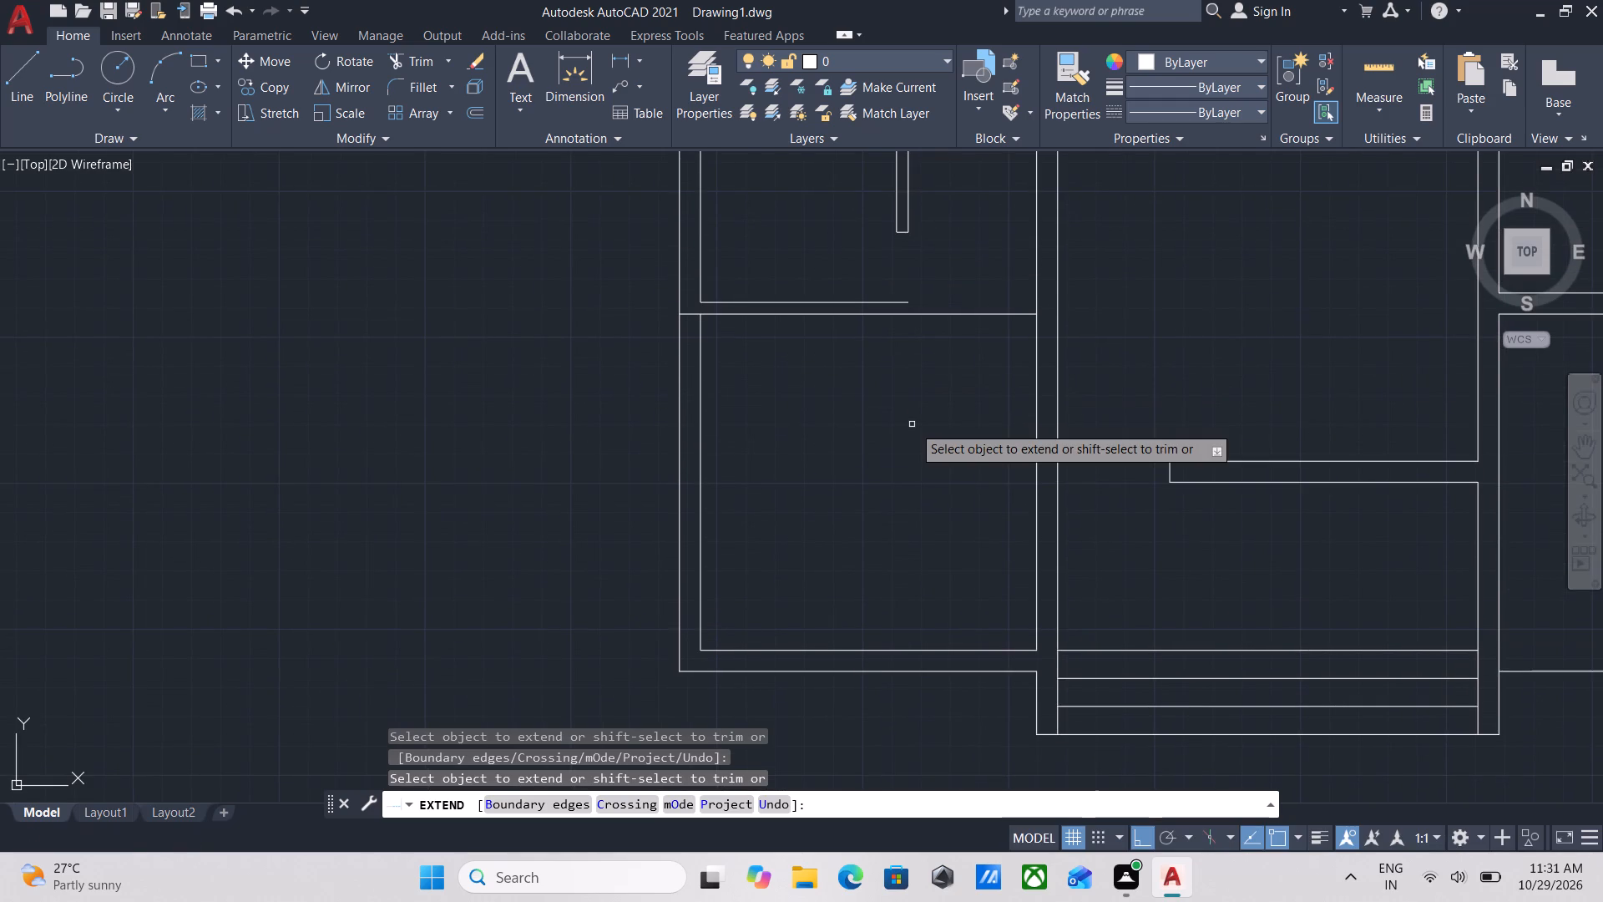
{"action": "key", "text": "Escape"}
Draw a short vertical line from the east end of the stub wall's northern line down to the extended line.
{"action": "scroll", "coordinate": [918, 393], "scroll_direction": "up", "scroll_amount": 1}
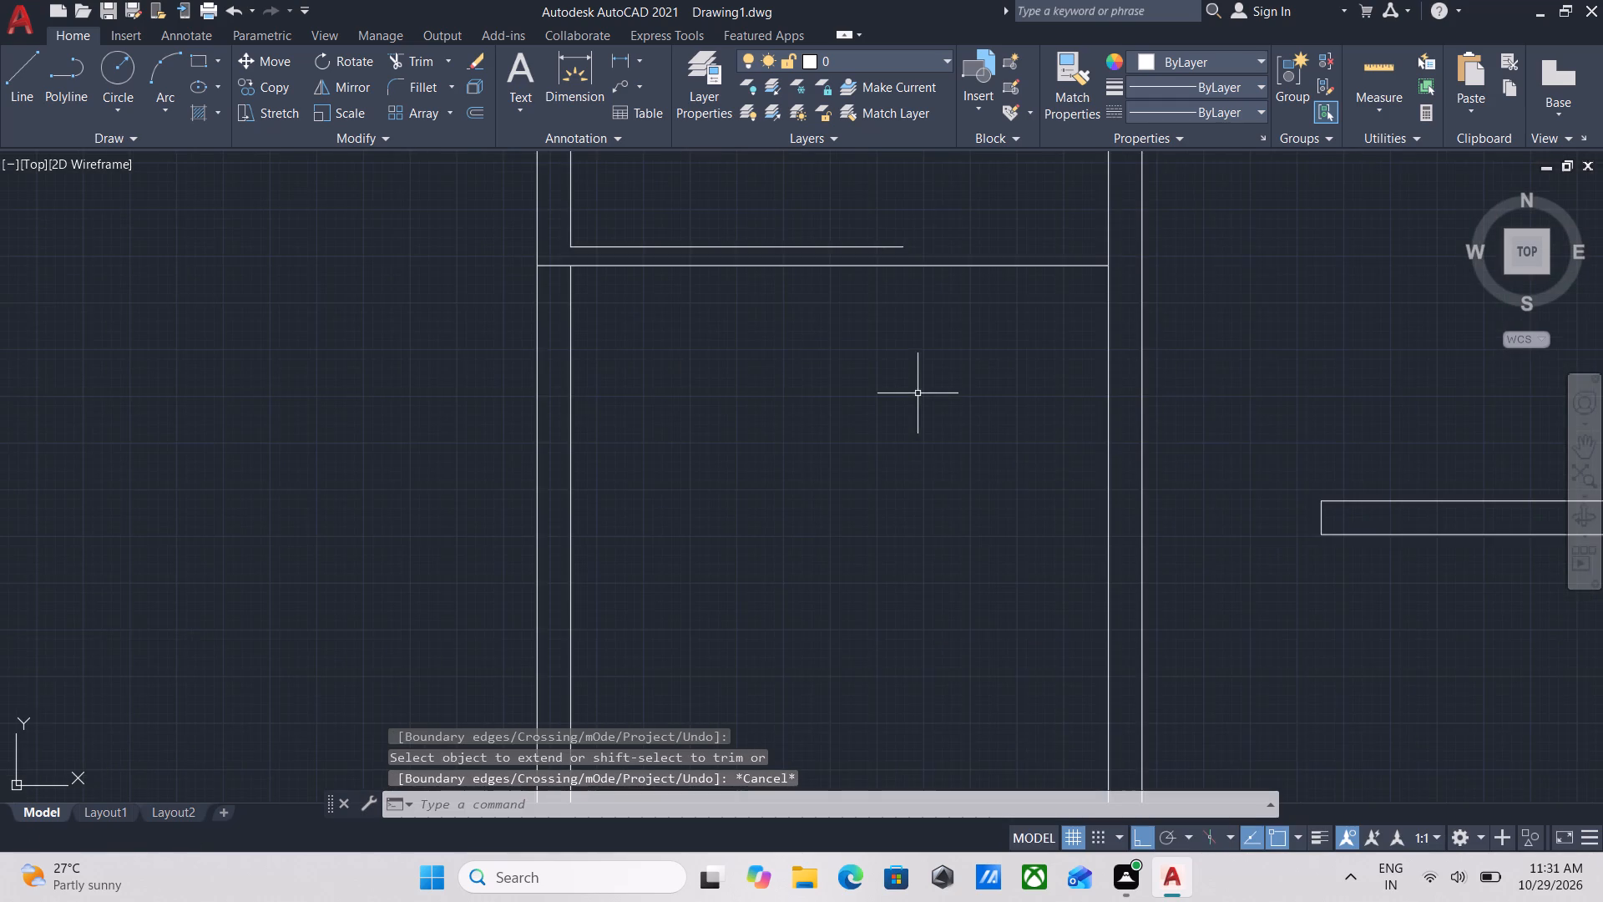
{"action": "middle_click_drag", "start_coordinate": [918, 393], "coordinate": [899, 462]}
{"action": "key", "text": "l"}
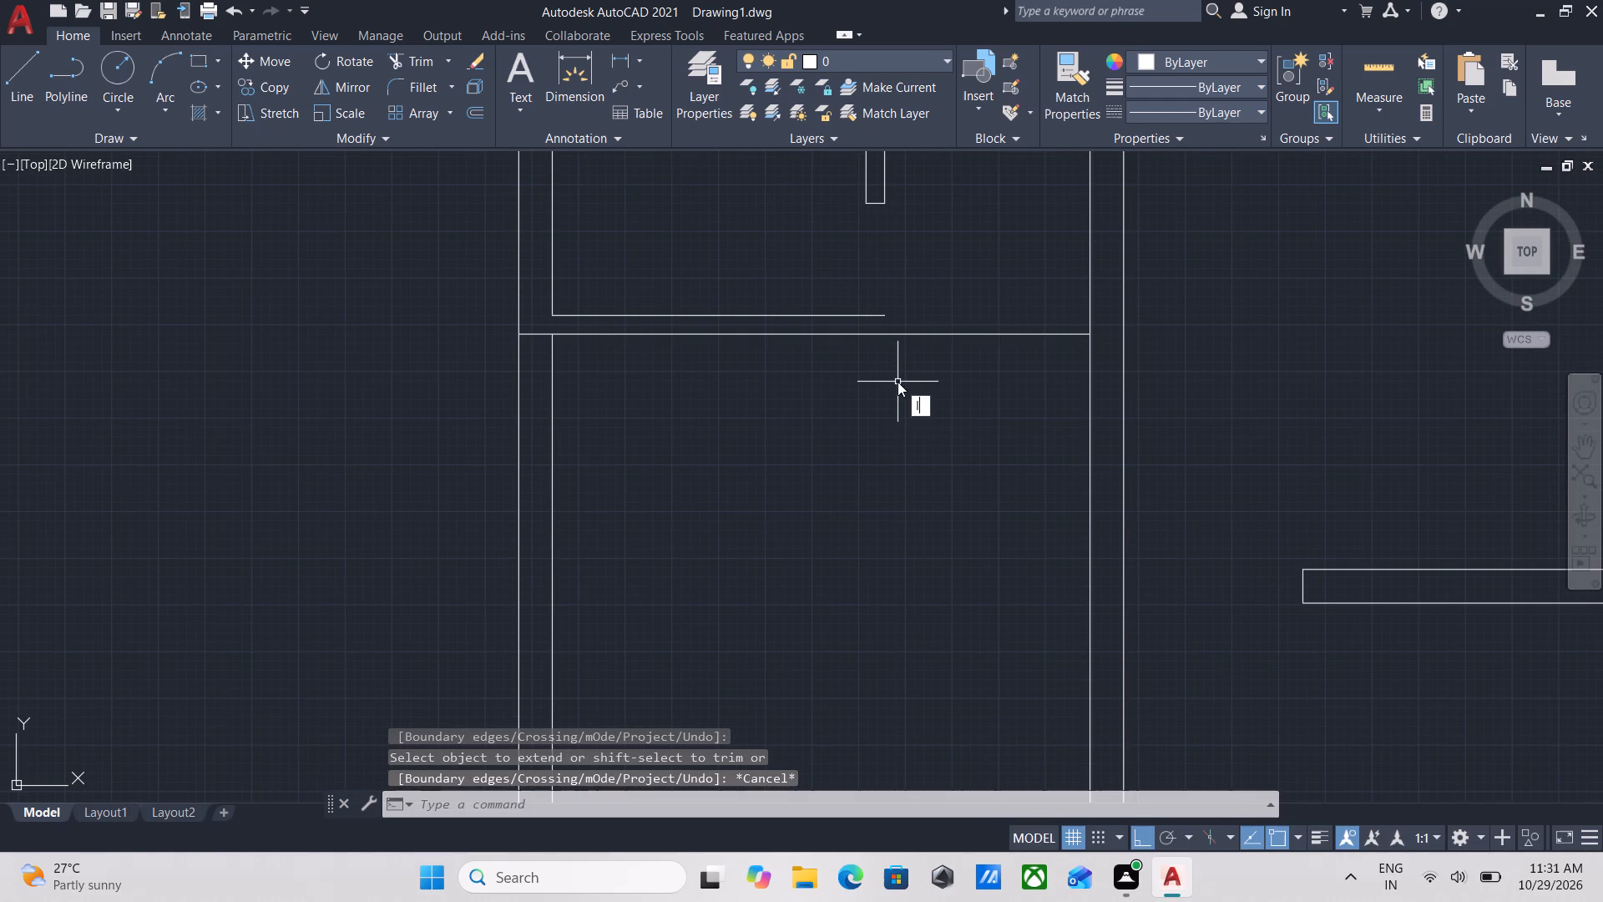
{"action": "key", "text": "Return"}
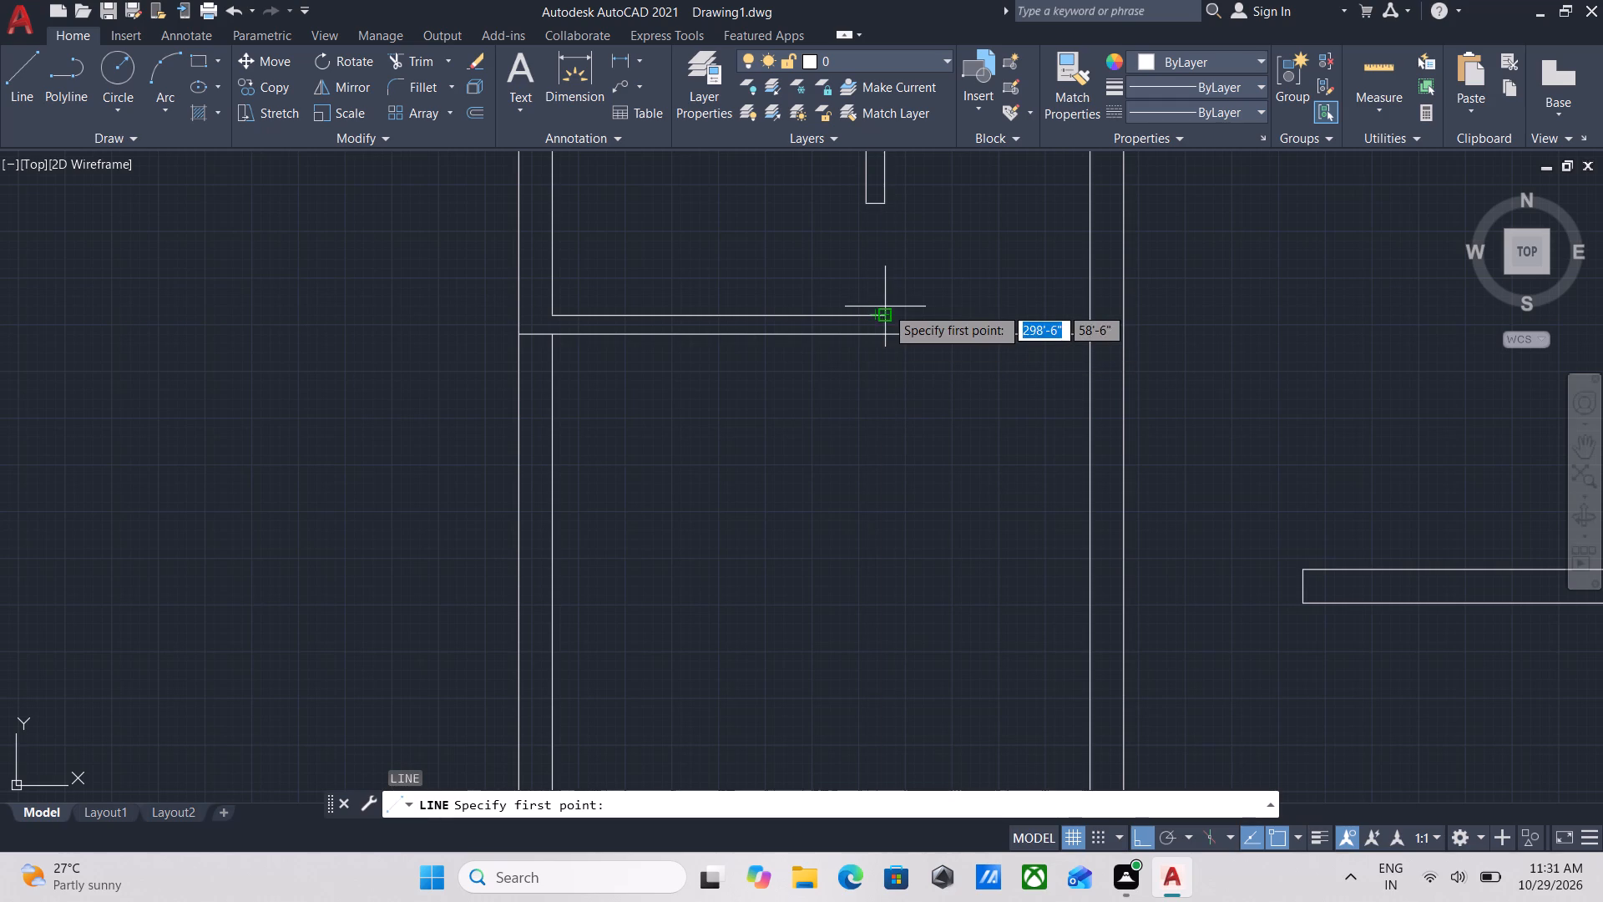
{"action": "left_click", "coordinate": [885, 318]}
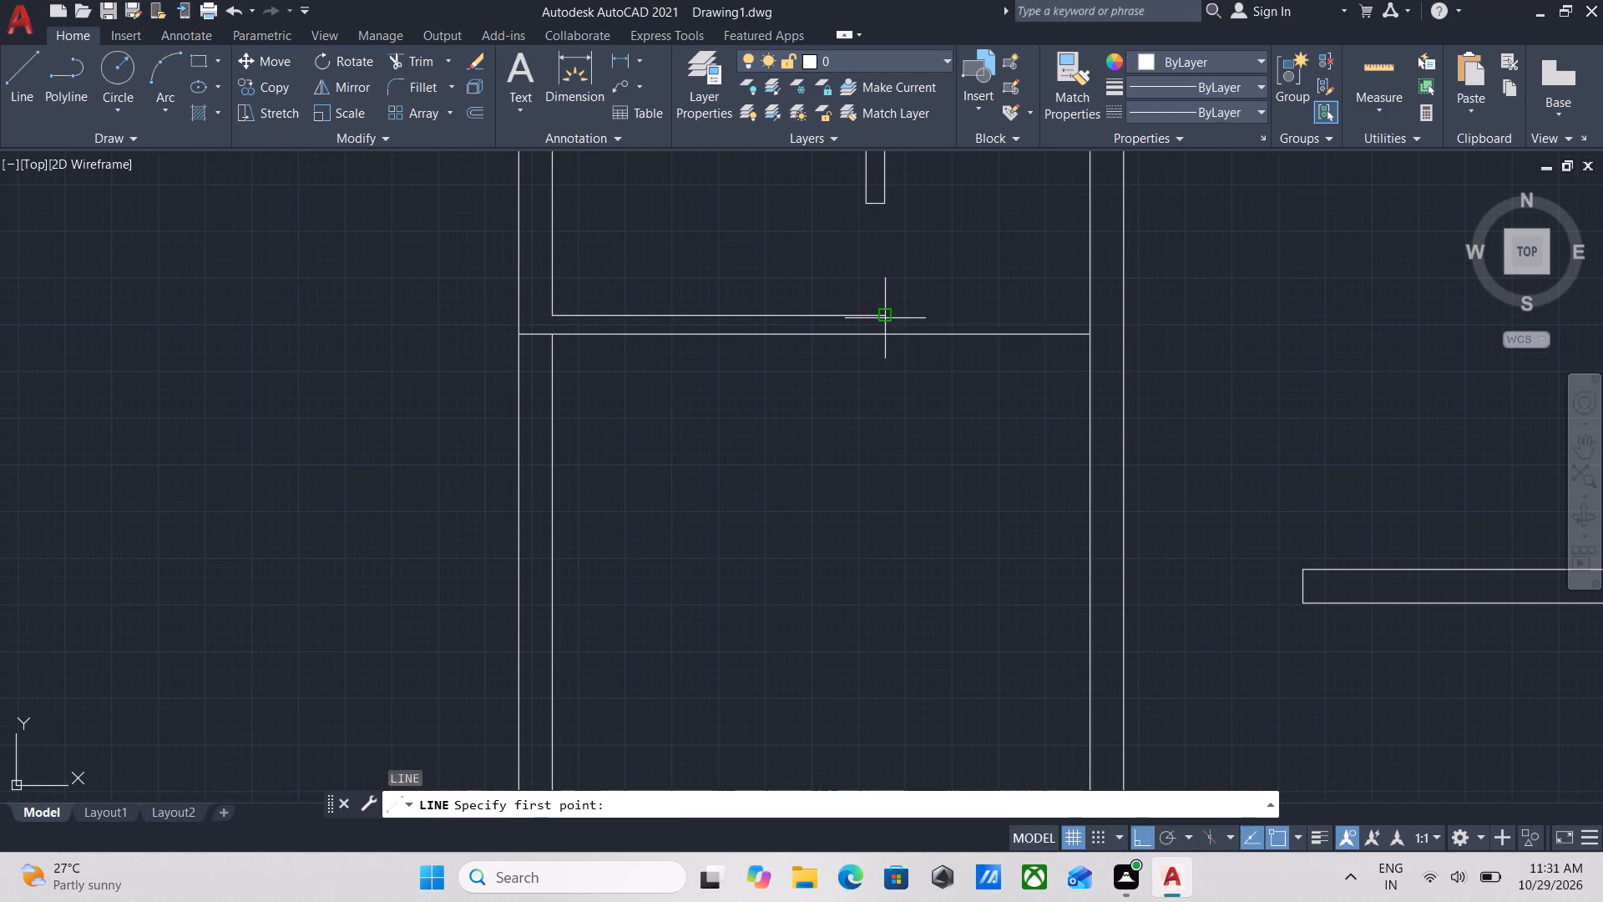
{"action": "left_click", "coordinate": [884, 337]}
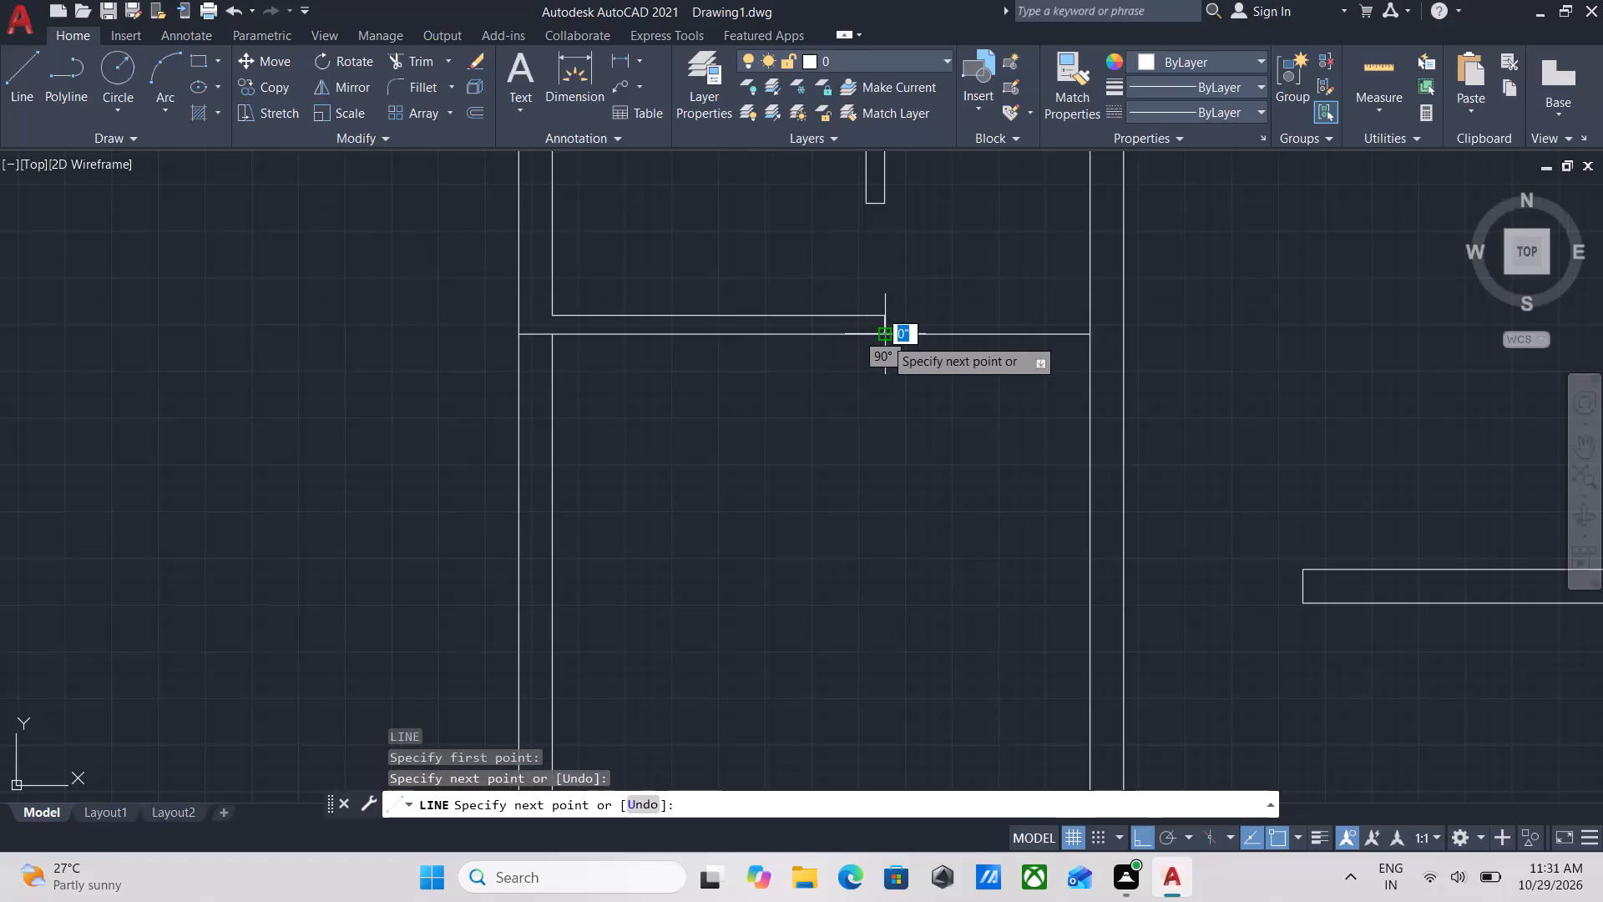
{"action": "key", "text": "Escape"}
Extend the line along the southwest room's east side south to the outer line of the south wall.
{"action": "scroll", "coordinate": [899, 388], "scroll_direction": "down", "scroll_amount": 2}
{"action": "middle_click_drag", "start_coordinate": [887, 404], "coordinate": [911, 300]}
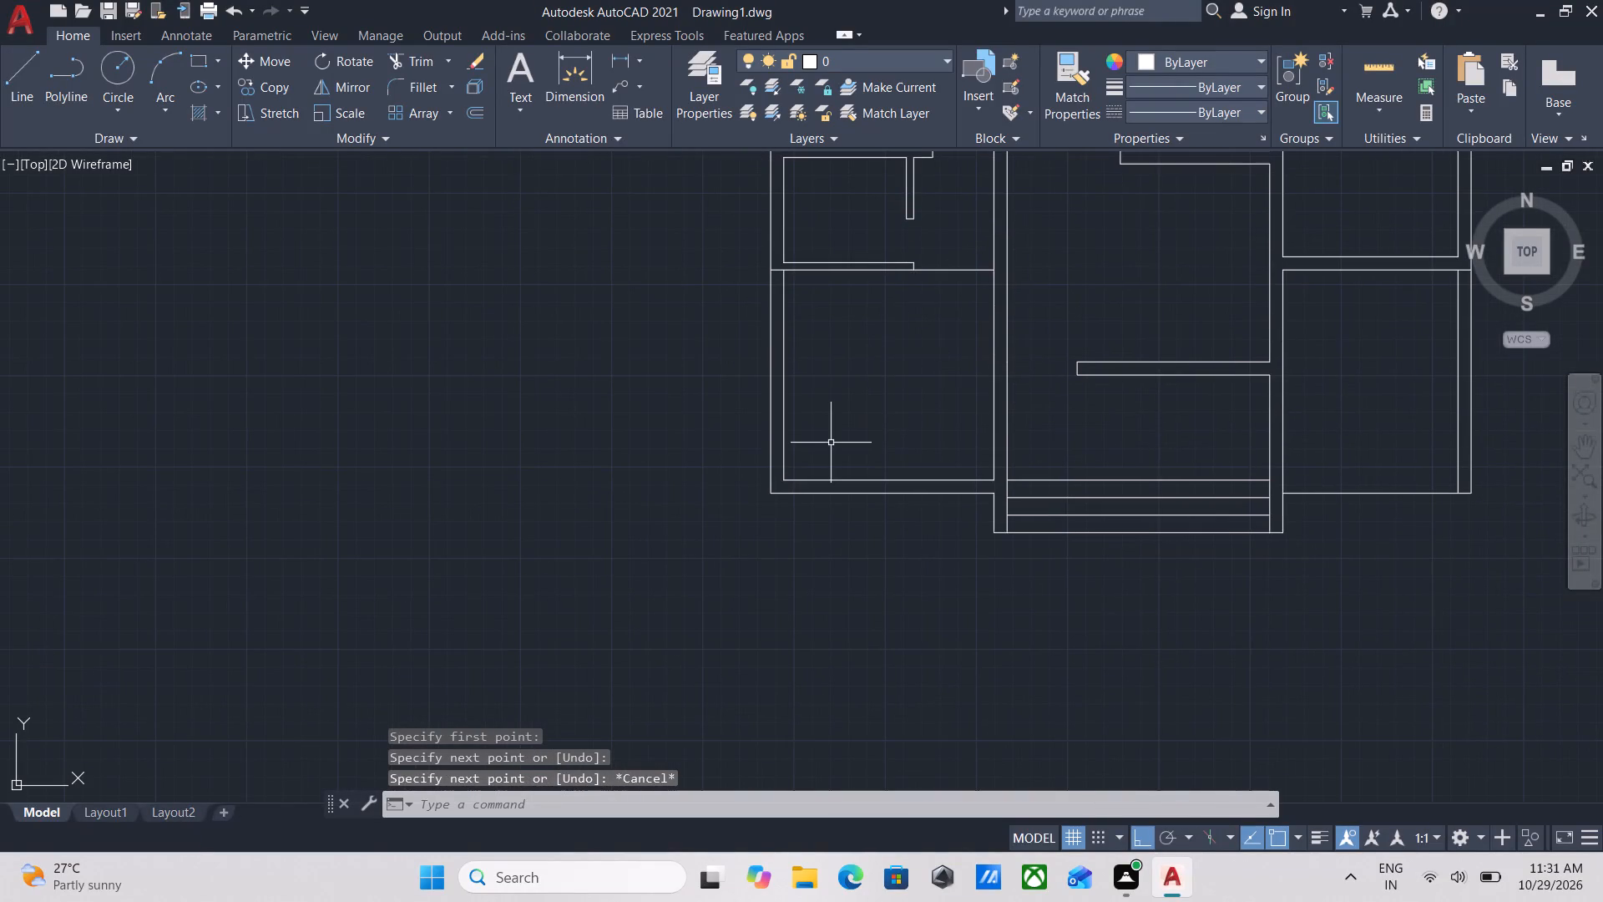
{"action": "scroll", "coordinate": [908, 564], "scroll_direction": "up", "scroll_amount": 1}
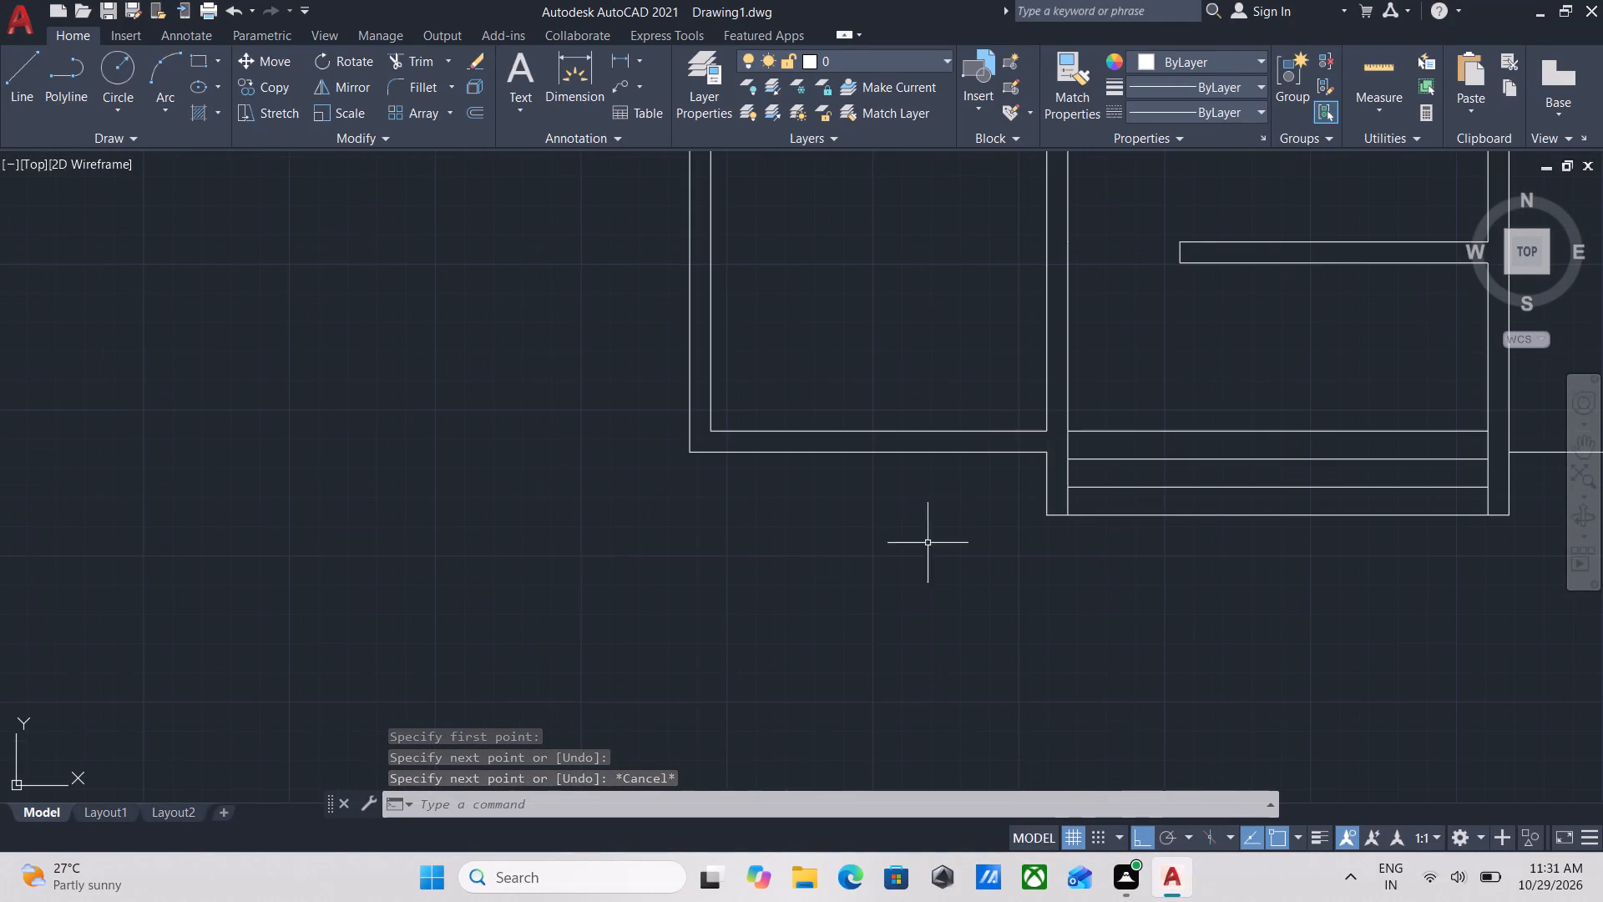
{"action": "scroll", "coordinate": [992, 408], "scroll_direction": "up", "scroll_amount": 2}
{"action": "middle_click_drag", "start_coordinate": [980, 393], "coordinate": [978, 419]}
{"action": "type", "text": "ex"}
{"action": "key", "text": "Return"}
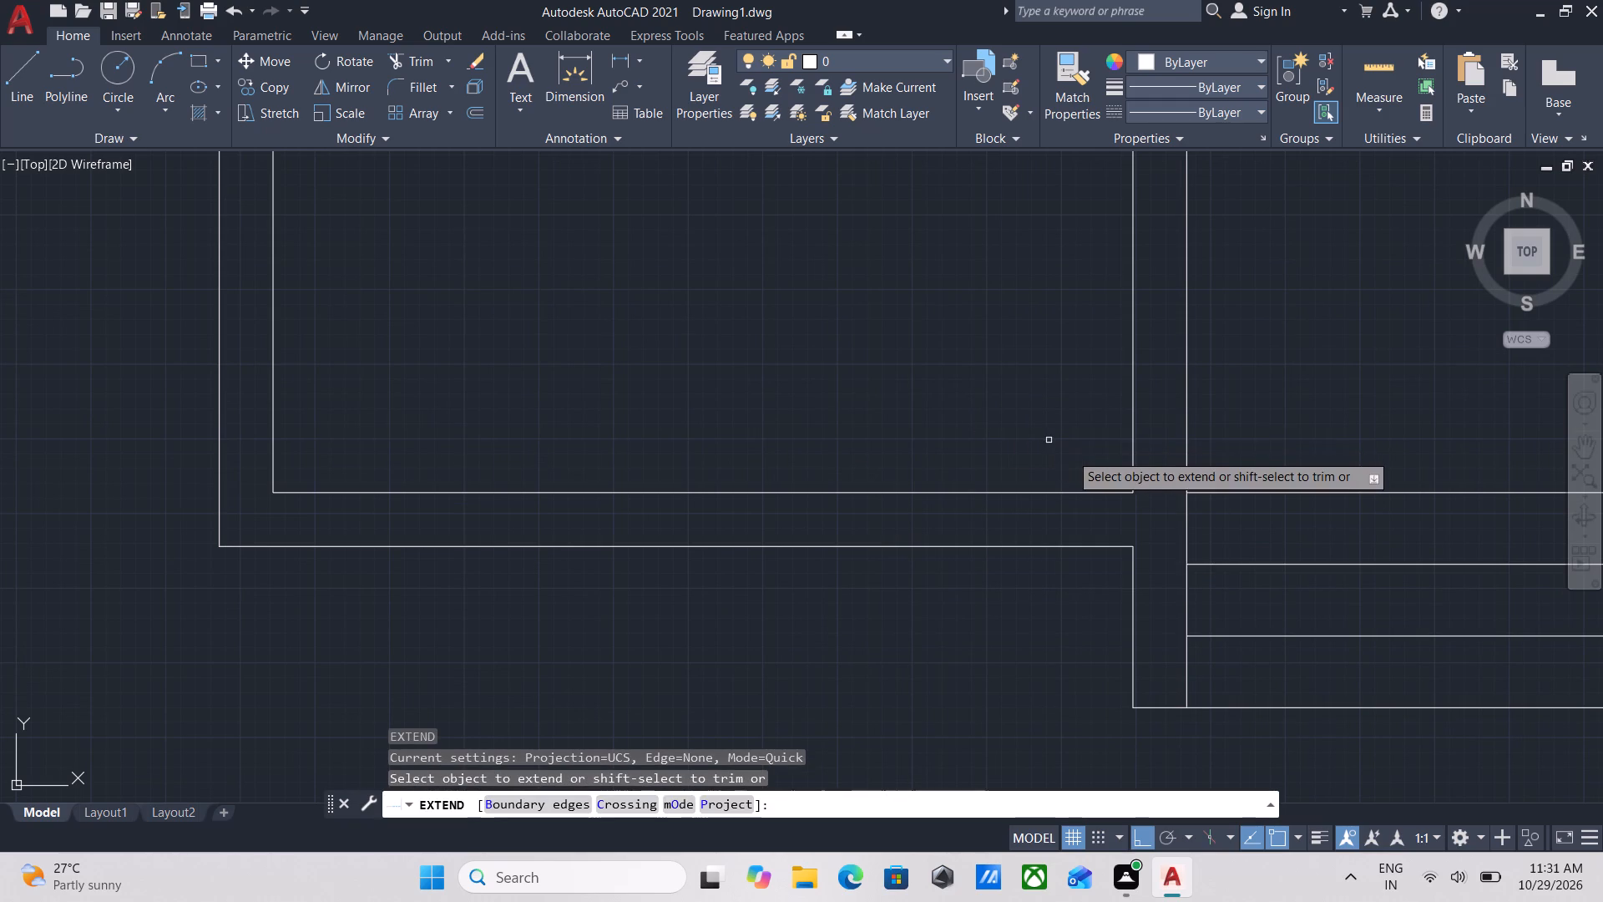
{"action": "left_click", "coordinate": [1135, 440]}
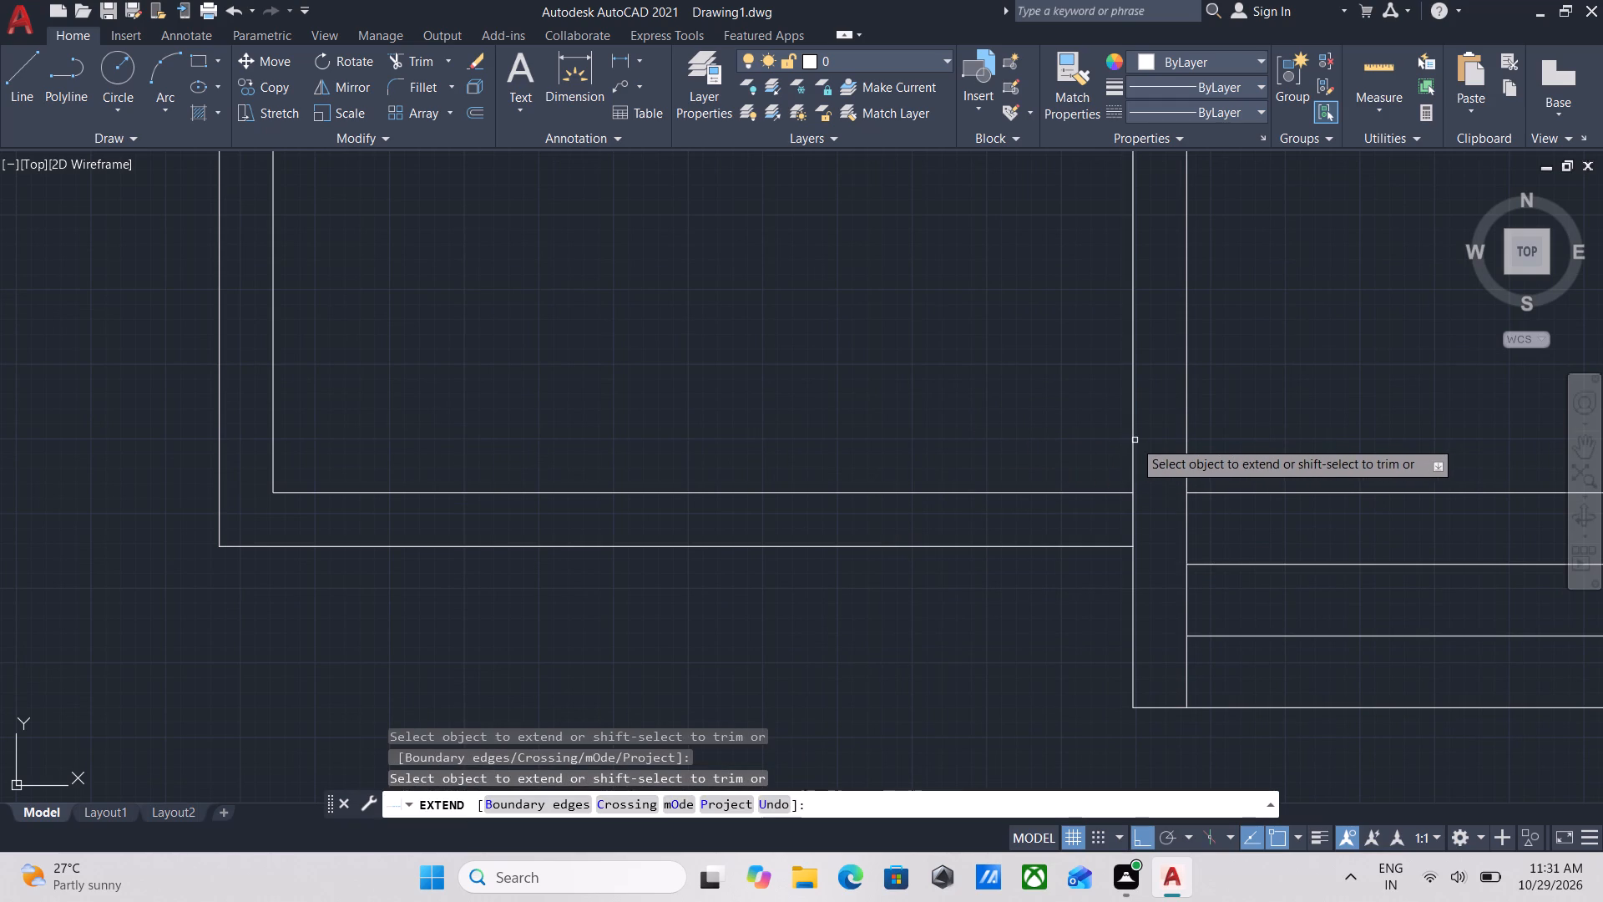
{"action": "key", "text": "Escape"}
Erase the inner lines of the southwest room's south and west walls.
{"action": "left_click_drag", "start_coordinate": [906, 505], "coordinate": [903, 498]}
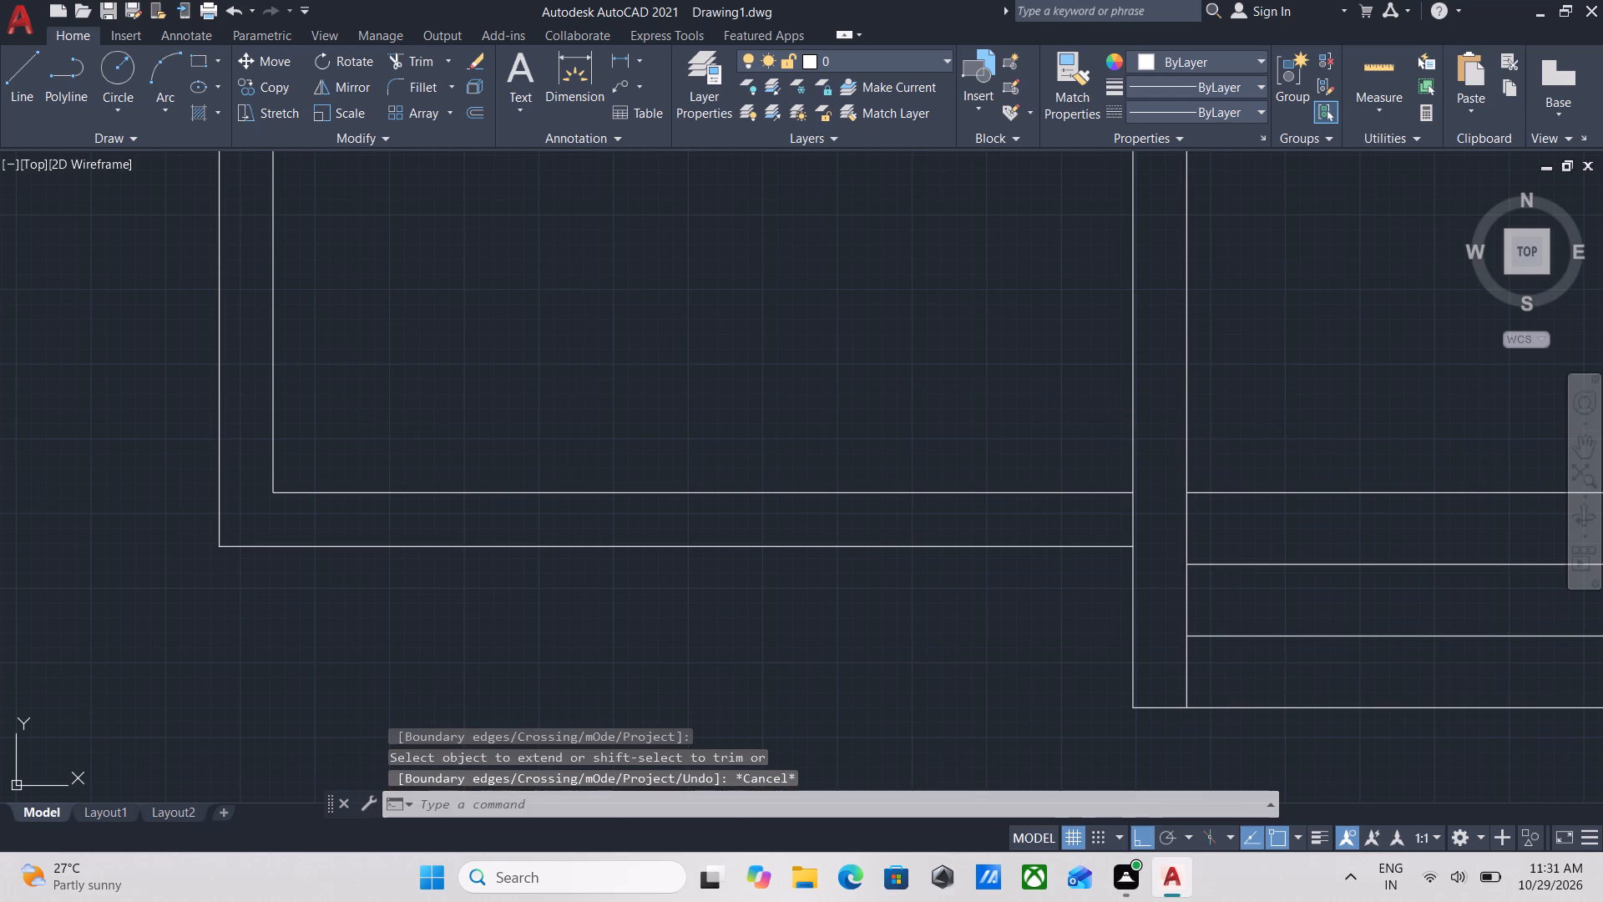
{"action": "left_click", "coordinate": [836, 383]}
{"action": "scroll", "coordinate": [836, 383], "scroll_direction": "down", "scroll_amount": 1}
{"action": "middle_click_drag", "start_coordinate": [836, 383], "coordinate": [867, 460]}
{"action": "middle_click_drag", "start_coordinate": [712, 383], "coordinate": [749, 454]}
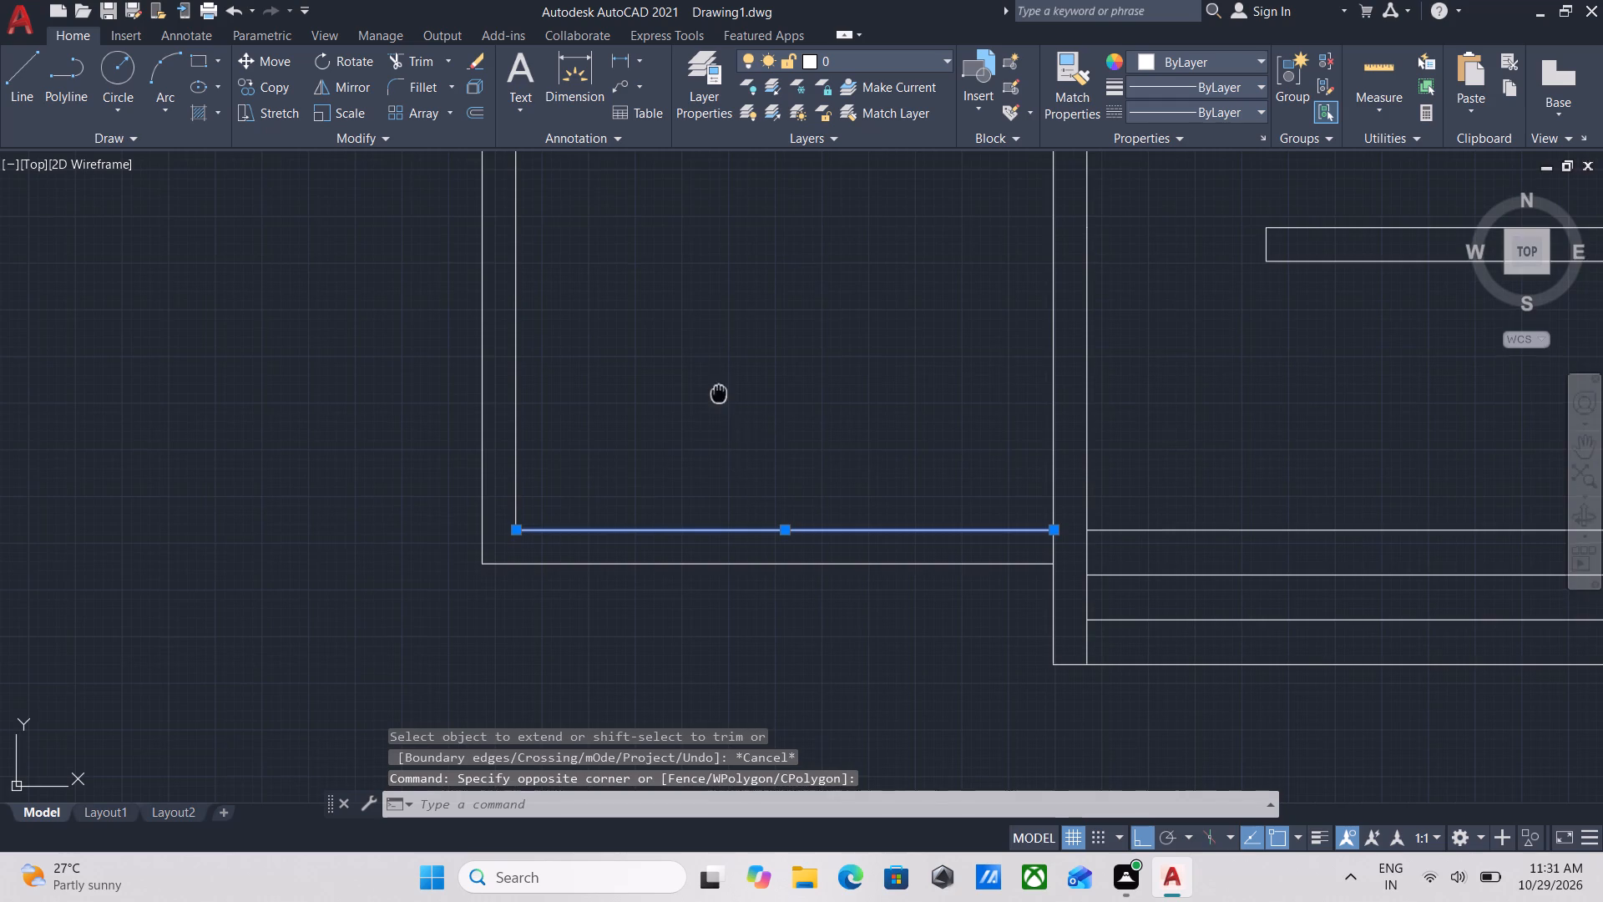
{"action": "middle_click_drag", "start_coordinate": [749, 454], "coordinate": [761, 470]}
{"action": "scroll", "coordinate": [630, 430], "scroll_direction": "down", "scroll_amount": 1}
{"action": "middle_click_drag", "start_coordinate": [630, 430], "coordinate": [696, 521]}
{"action": "scroll", "coordinate": [678, 504], "scroll_direction": "up", "scroll_amount": 2}
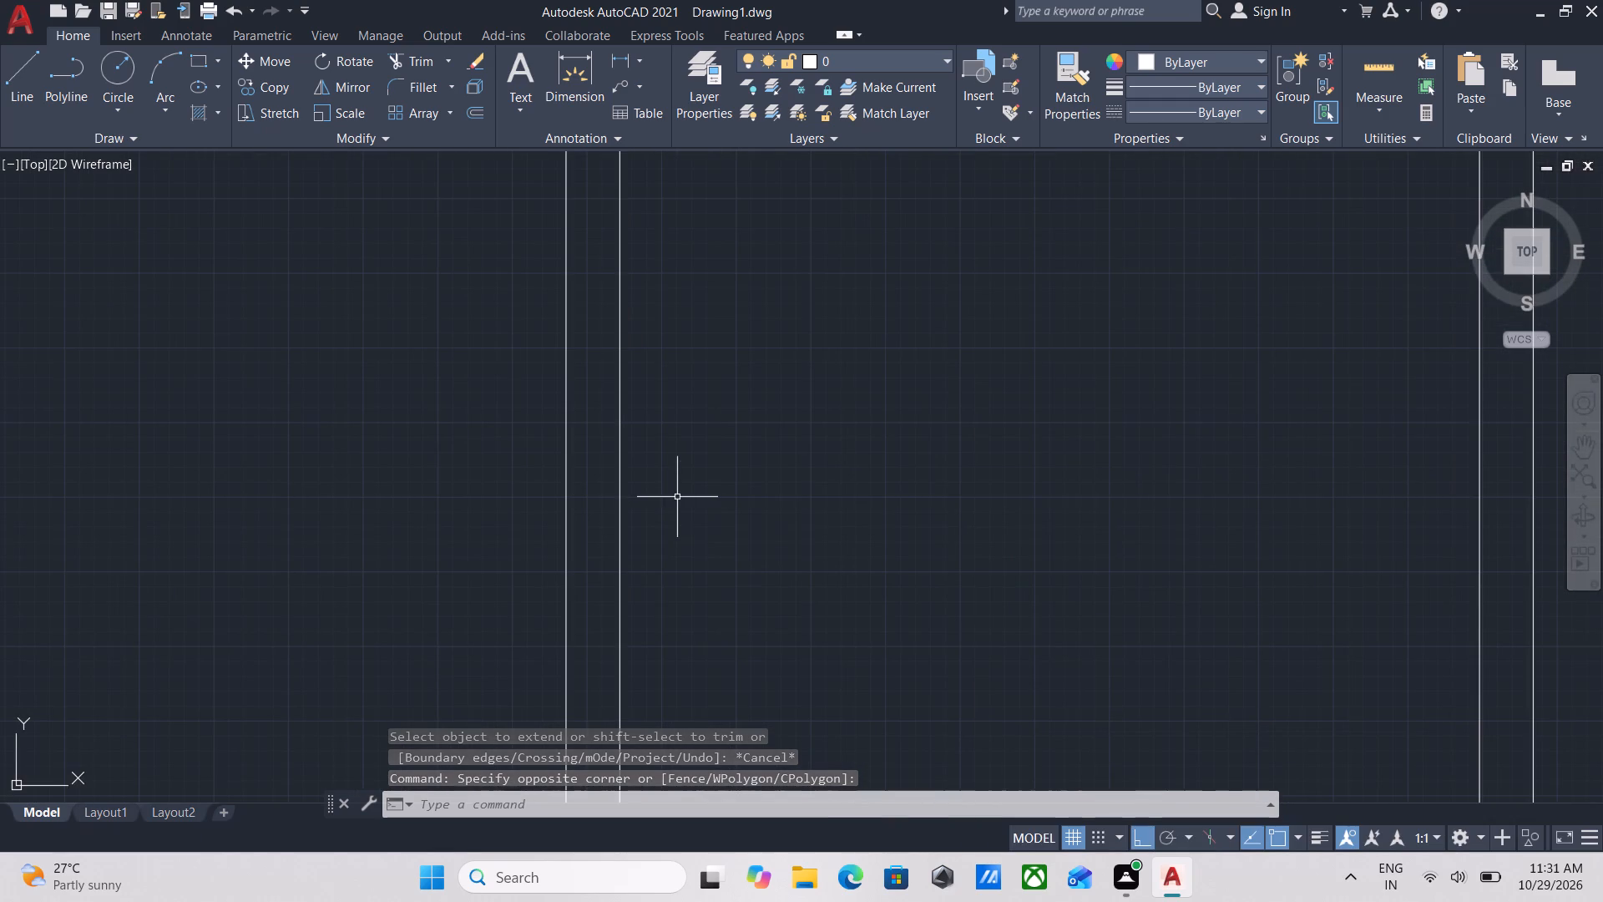
{"action": "left_click", "coordinate": [681, 497]}
{"action": "left_click", "coordinate": [605, 375]}
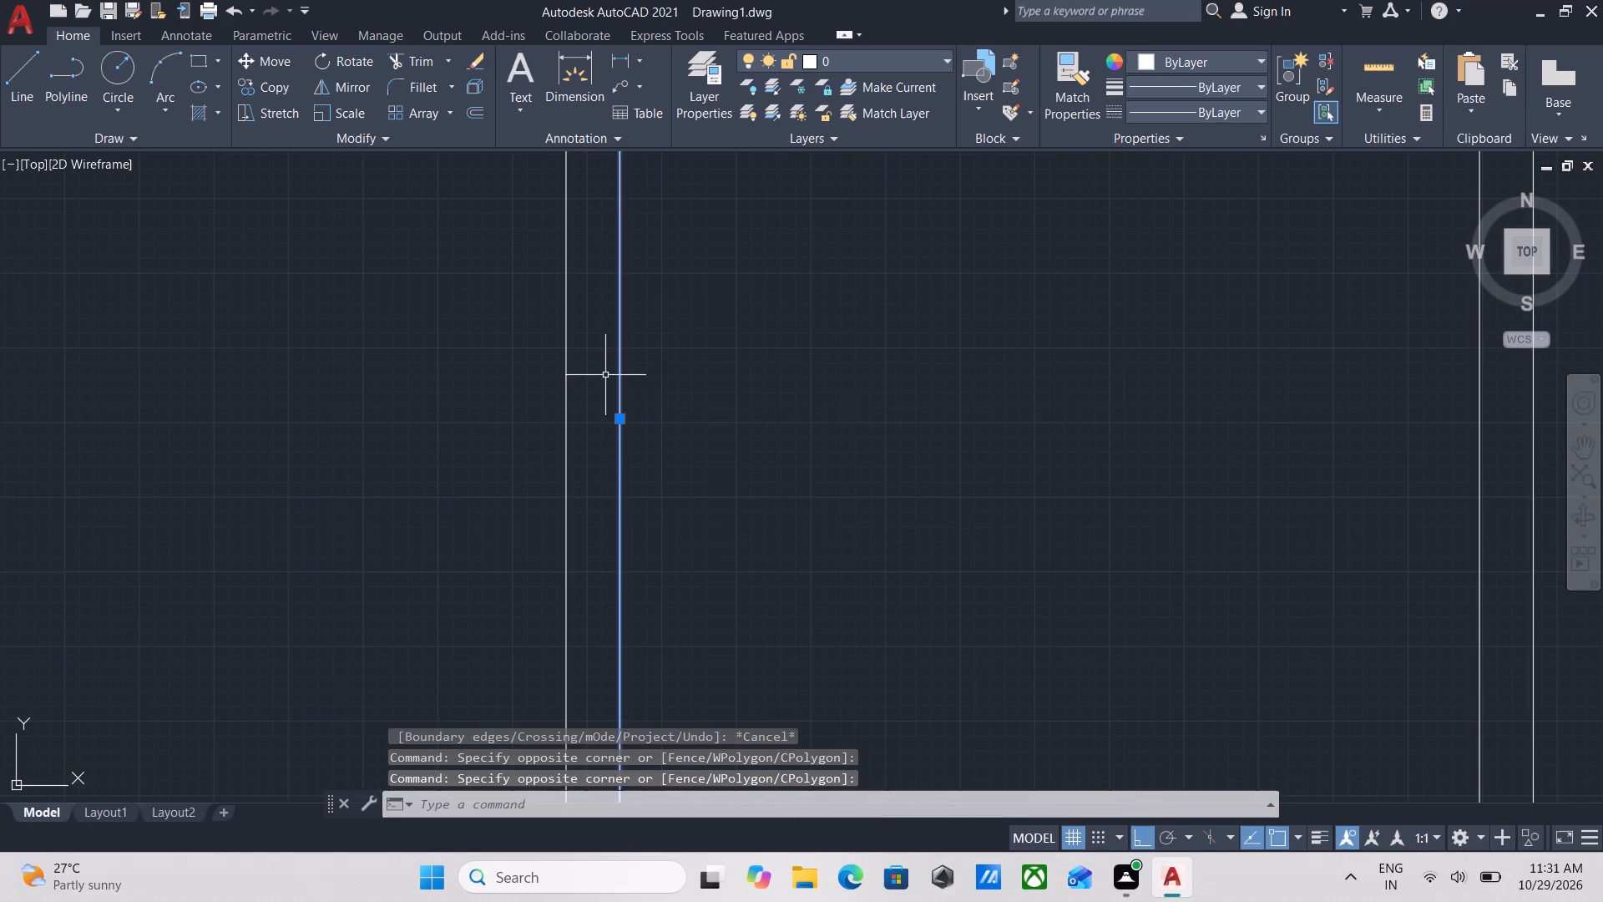
{"action": "scroll", "coordinate": [605, 375], "scroll_direction": "down", "scroll_amount": 3}
{"action": "right_click", "coordinate": [625, 381]}
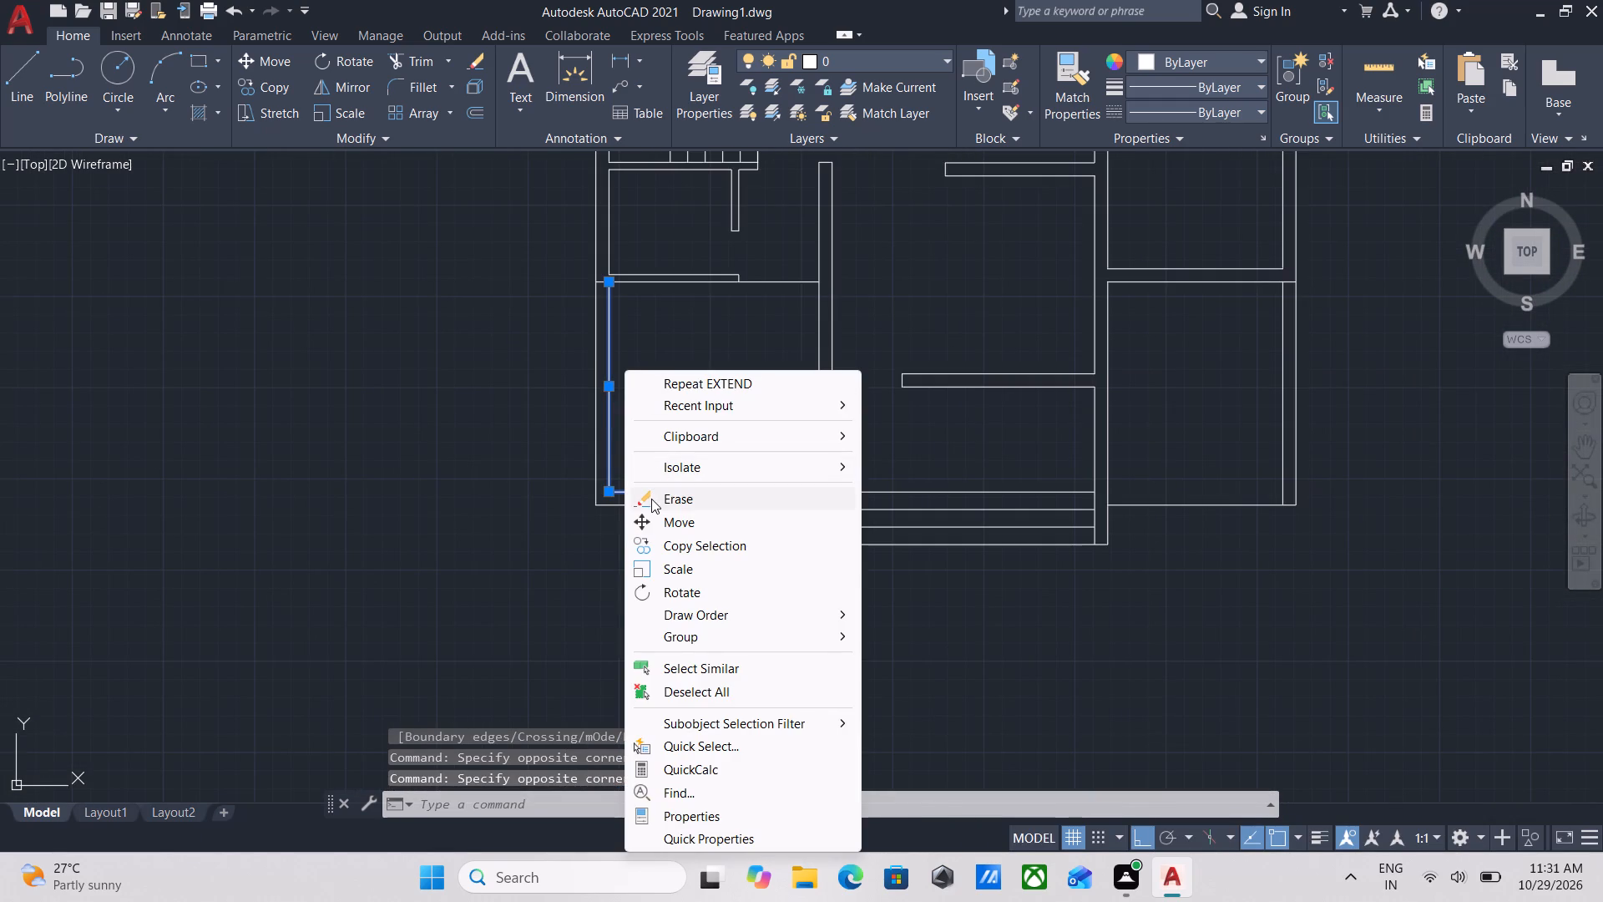
{"action": "left_click", "coordinate": [651, 499]}
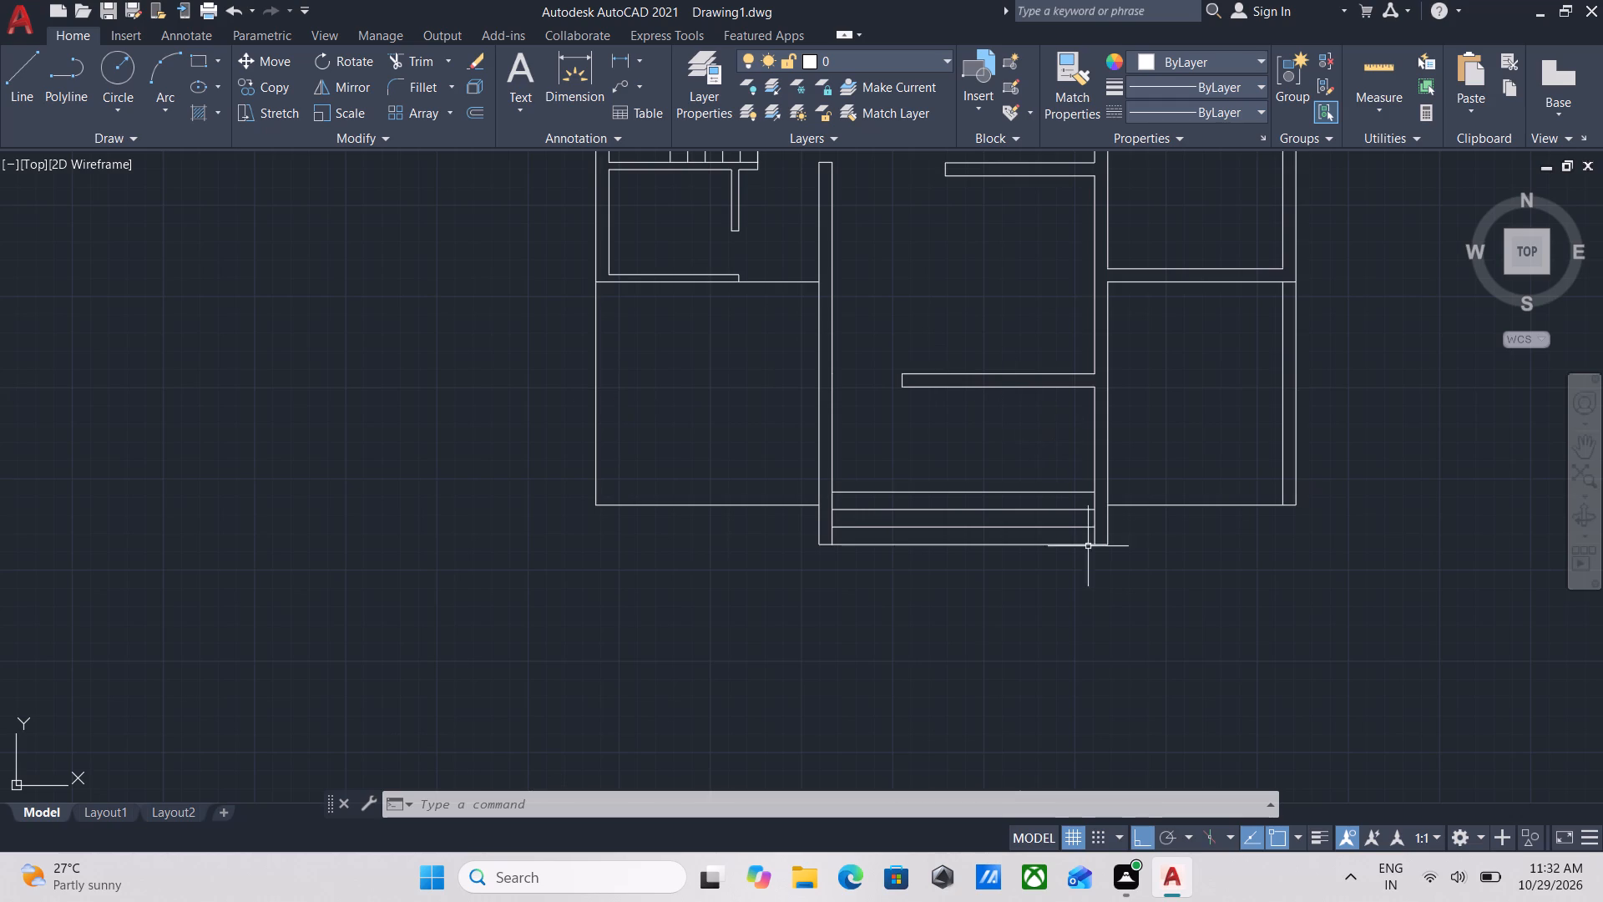
Trim the entrance's projecting side walls beyond the second step line, and its two southernmost horizontal lines.
{"action": "scroll", "coordinate": [1122, 585], "scroll_direction": "up", "scroll_amount": 2}
{"action": "middle_click_drag", "start_coordinate": [1125, 575], "coordinate": [1115, 595]}
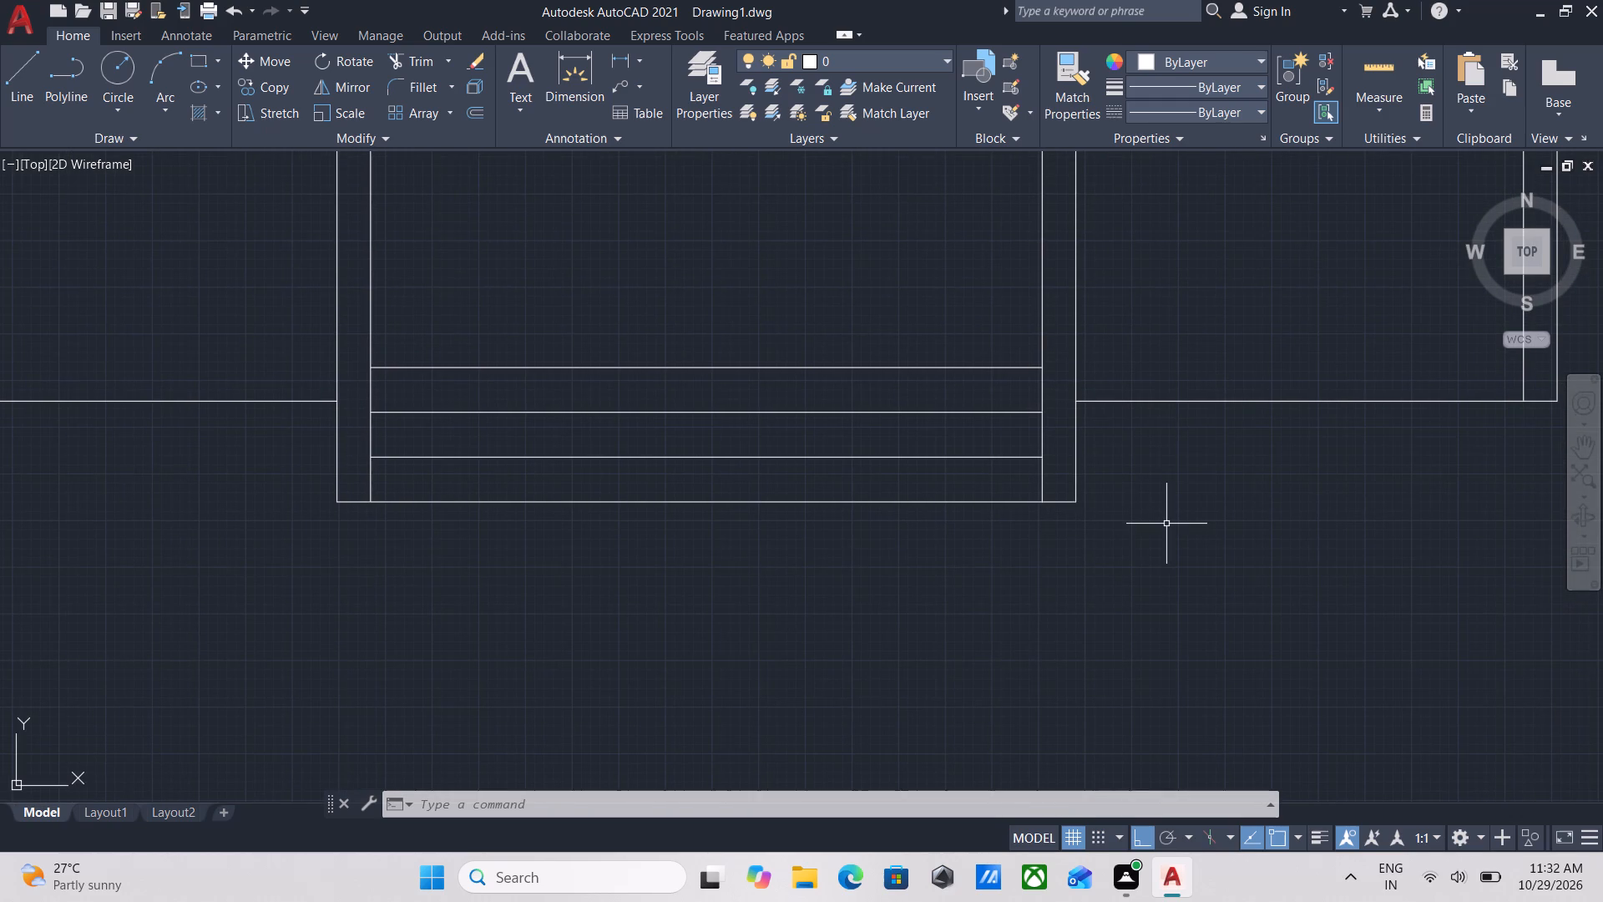
{"action": "type", "text": "tr"}
{"action": "key", "text": "Return"}
{"action": "left_click", "coordinate": [1159, 457]}
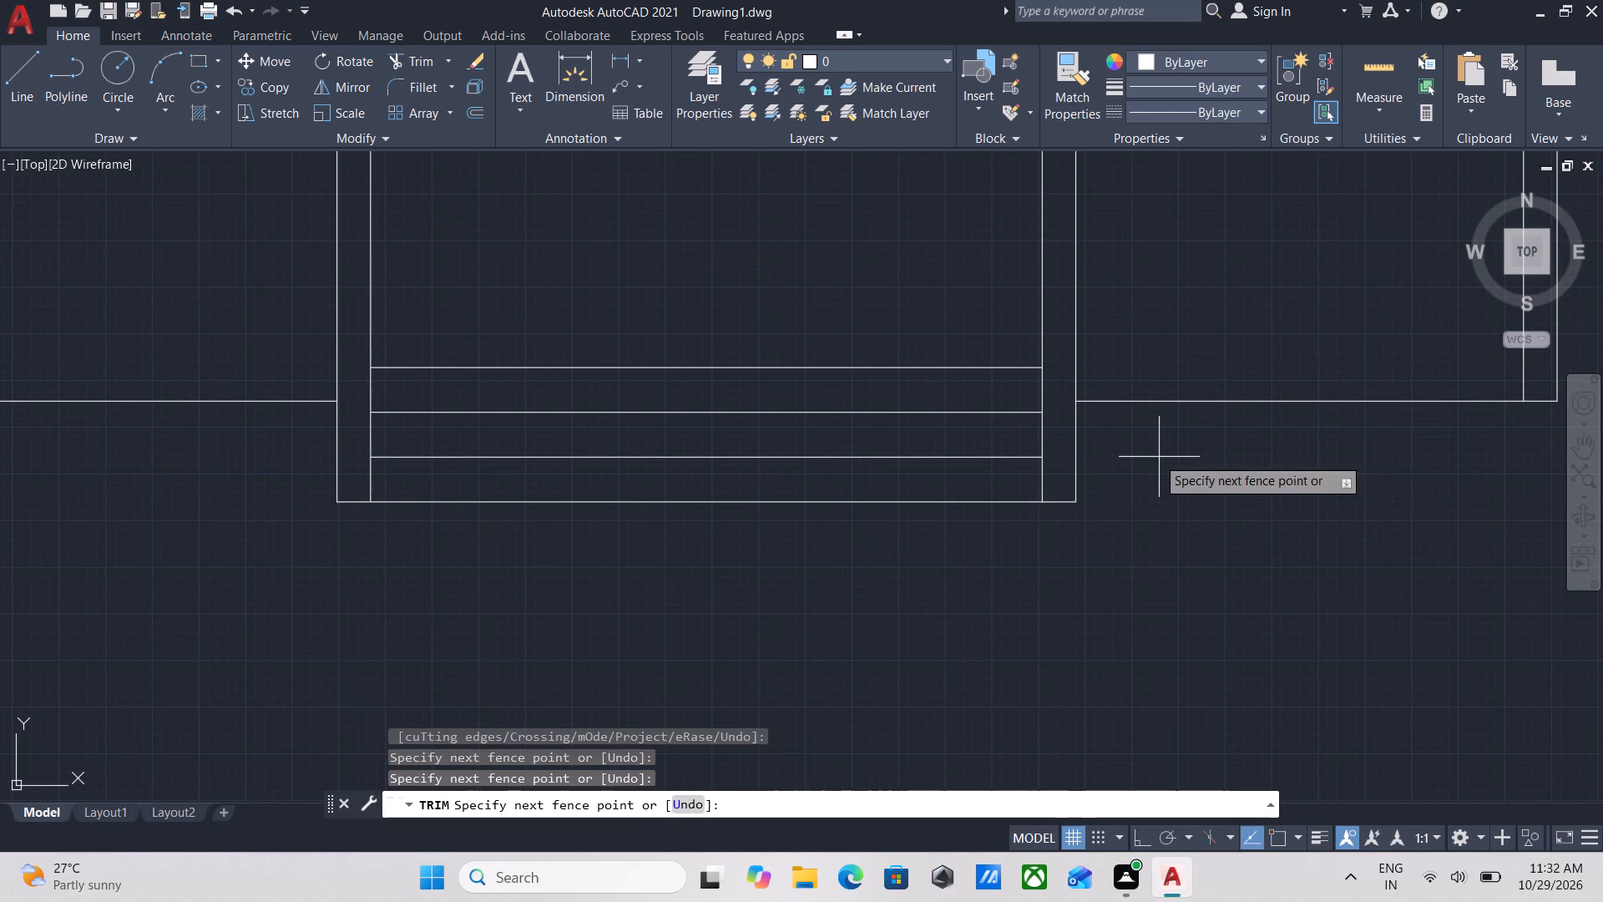
{"action": "left_click", "coordinate": [115, 438]}
{"action": "left_click", "coordinate": [609, 566]}
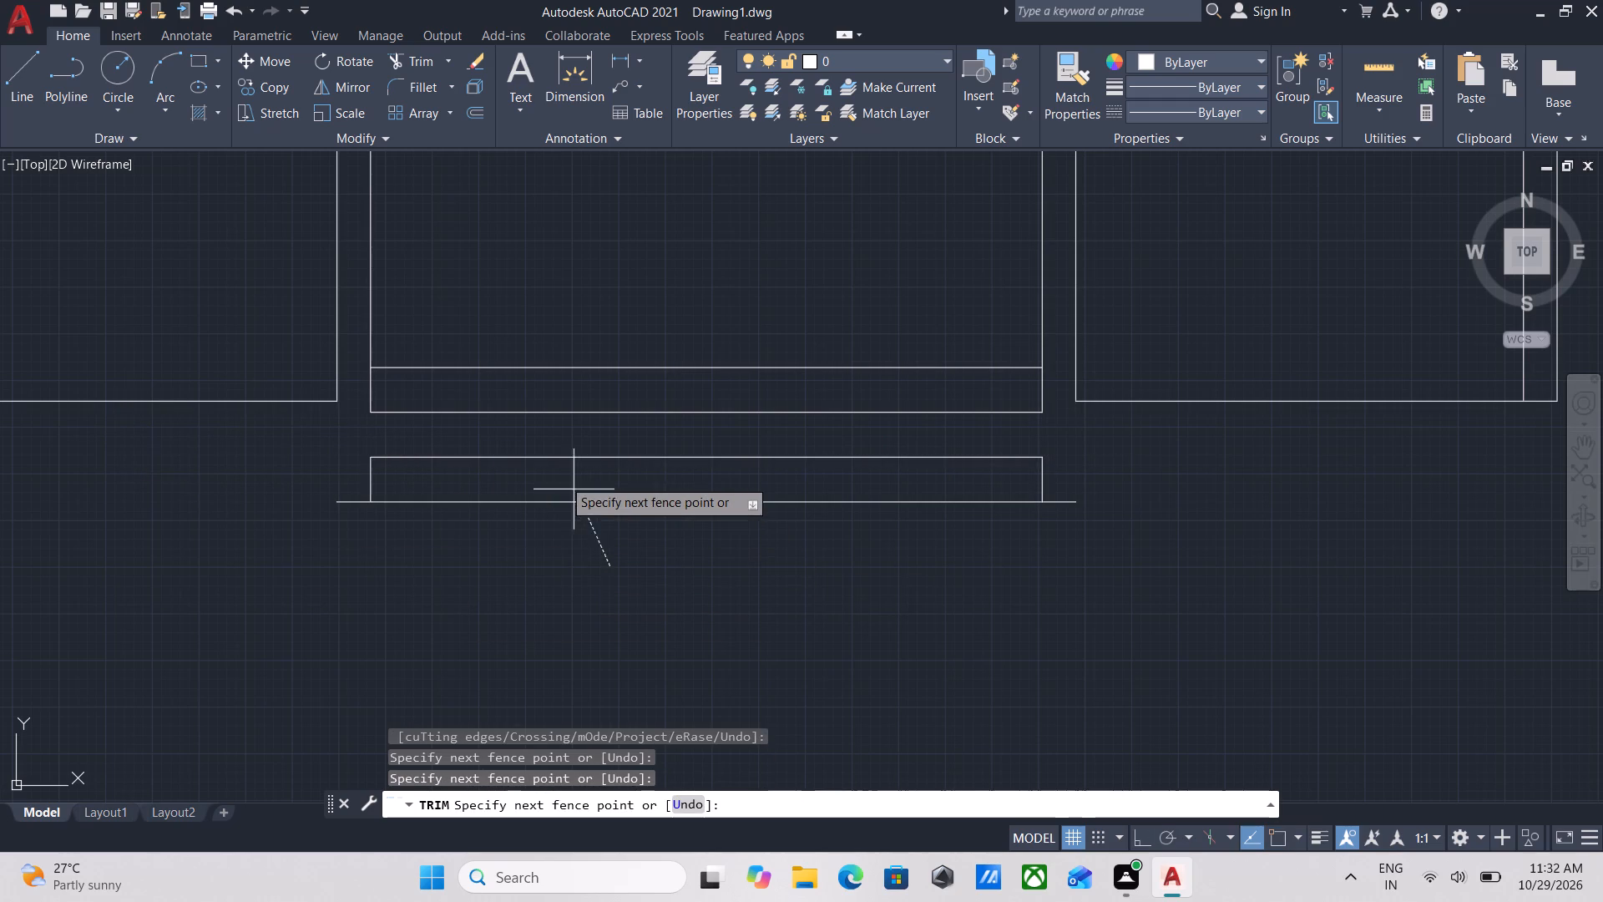
{"action": "left_click", "coordinate": [531, 443]}
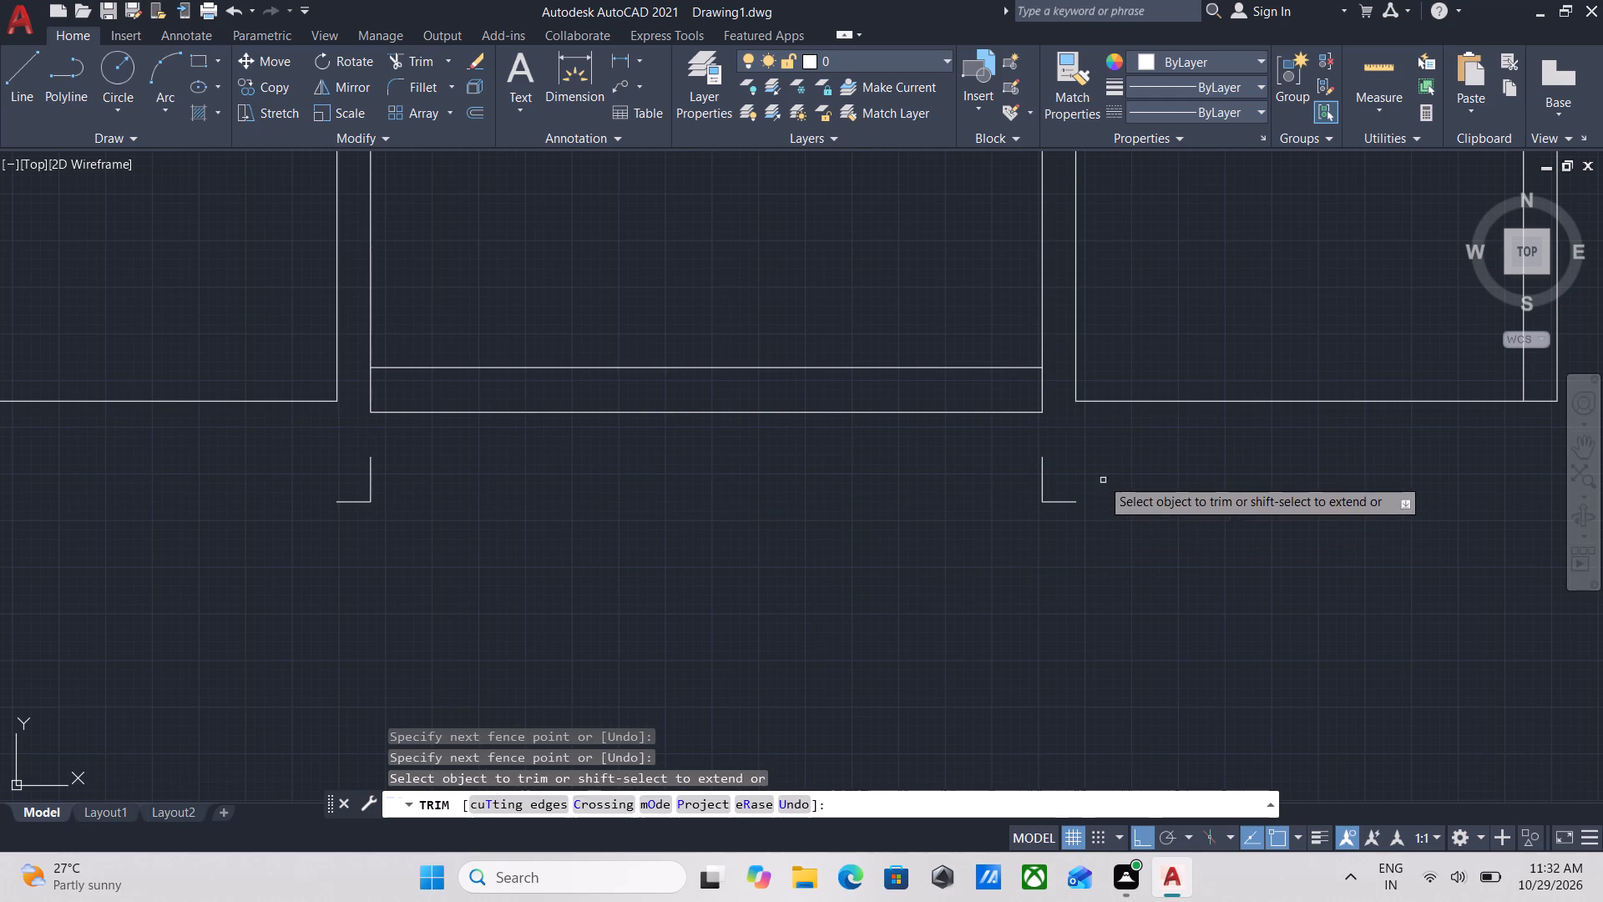
Trim away the leftover corner line stubs at both ends of the removed southern entrance projection.
{"action": "left_click", "coordinate": [1101, 478]}
{"action": "left_click", "coordinate": [932, 502]}
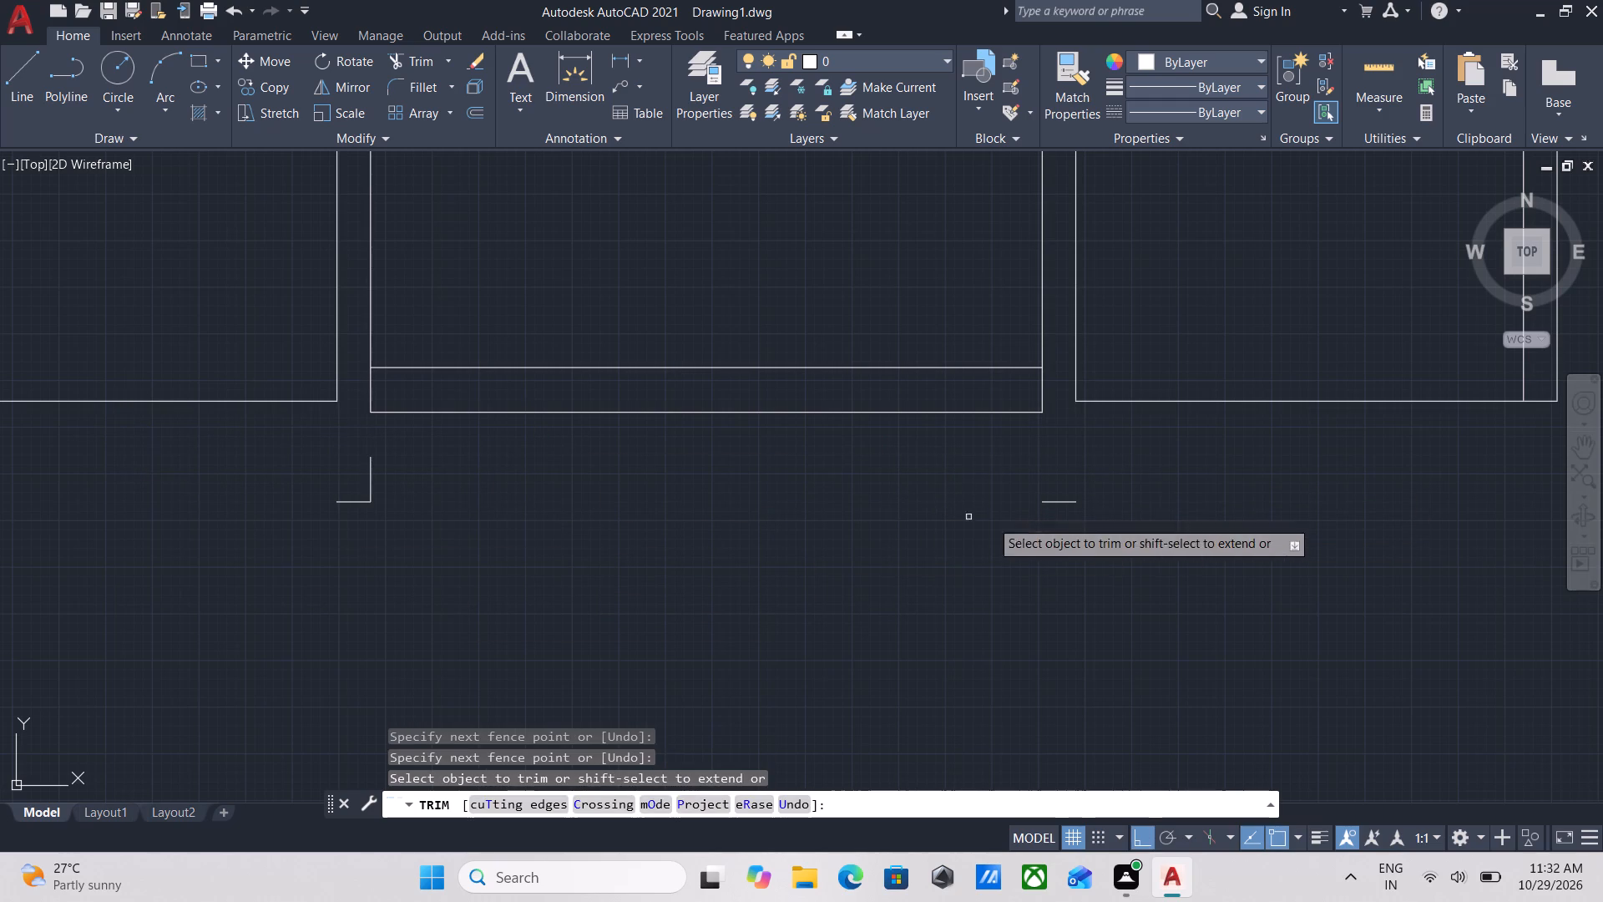
{"action": "left_click", "coordinate": [1043, 536]}
{"action": "left_click", "coordinate": [1059, 473]}
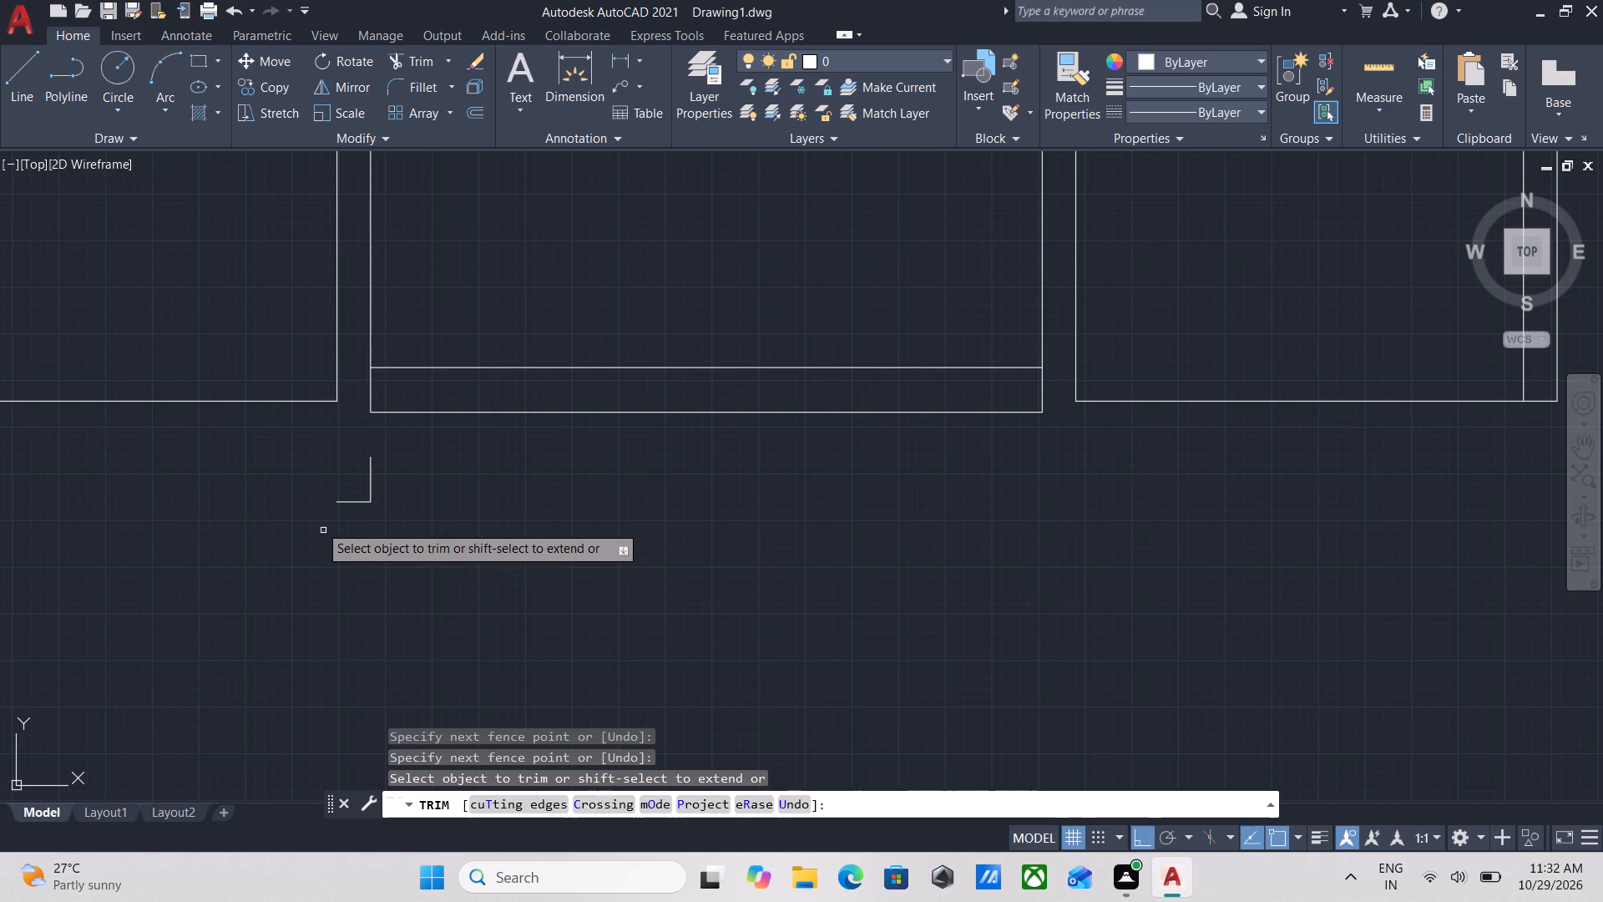
{"action": "left_click", "coordinate": [338, 515]}
{"action": "left_click", "coordinate": [411, 473]}
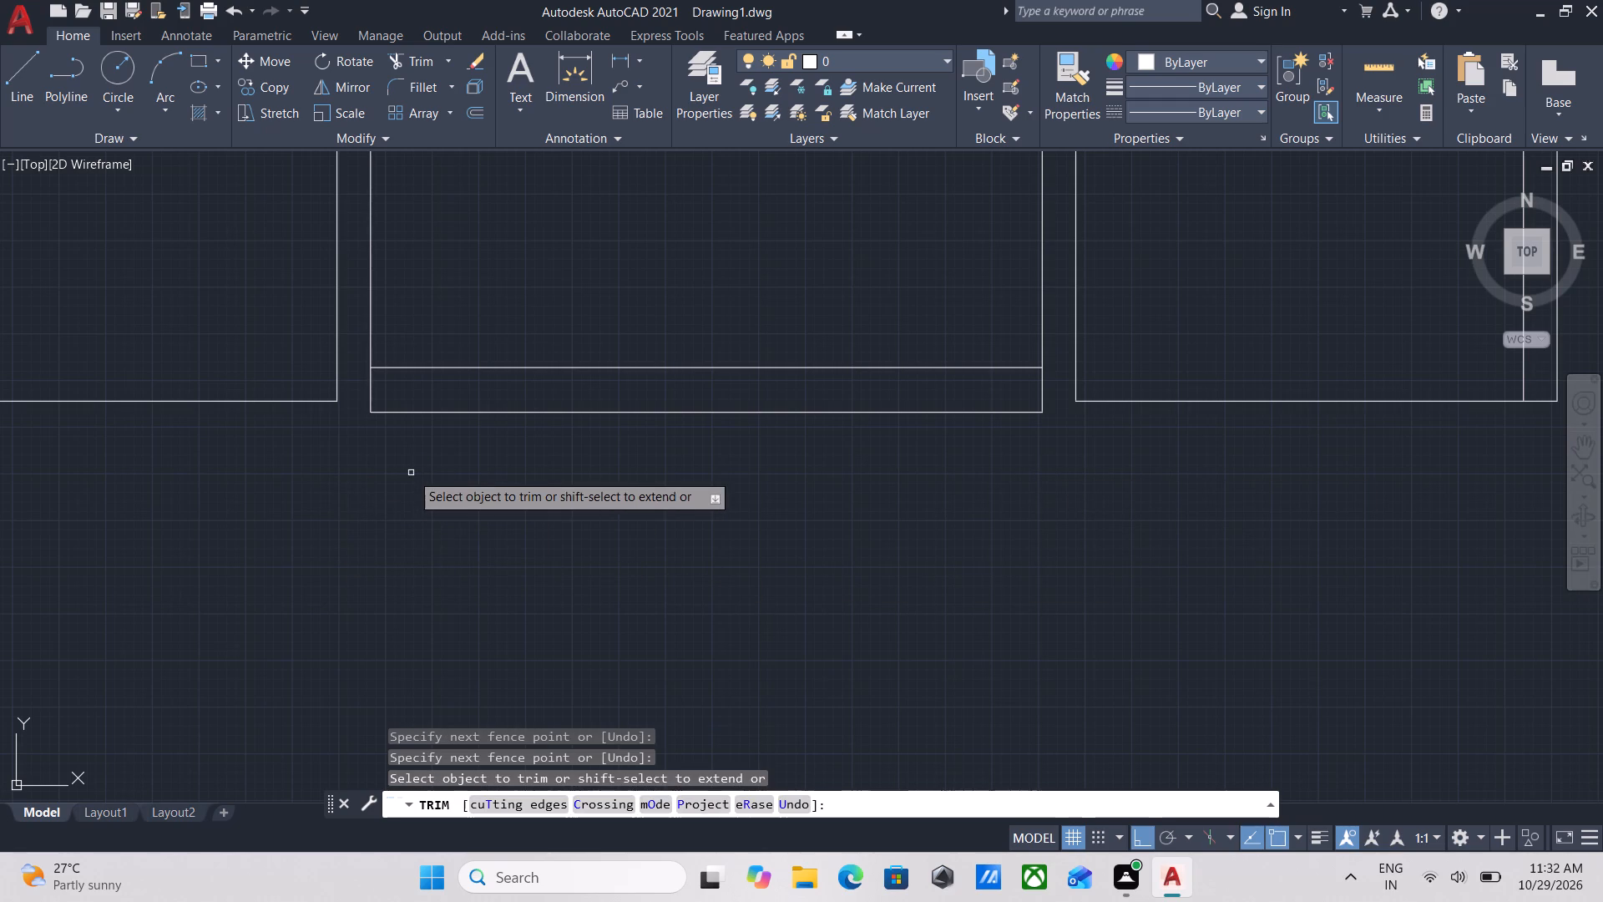
{"action": "scroll", "coordinate": [428, 490], "scroll_direction": "down", "scroll_amount": 2}
{"action": "middle_click_drag", "start_coordinate": [428, 494], "coordinate": [496, 570]}
{"action": "key", "text": "Escape"}
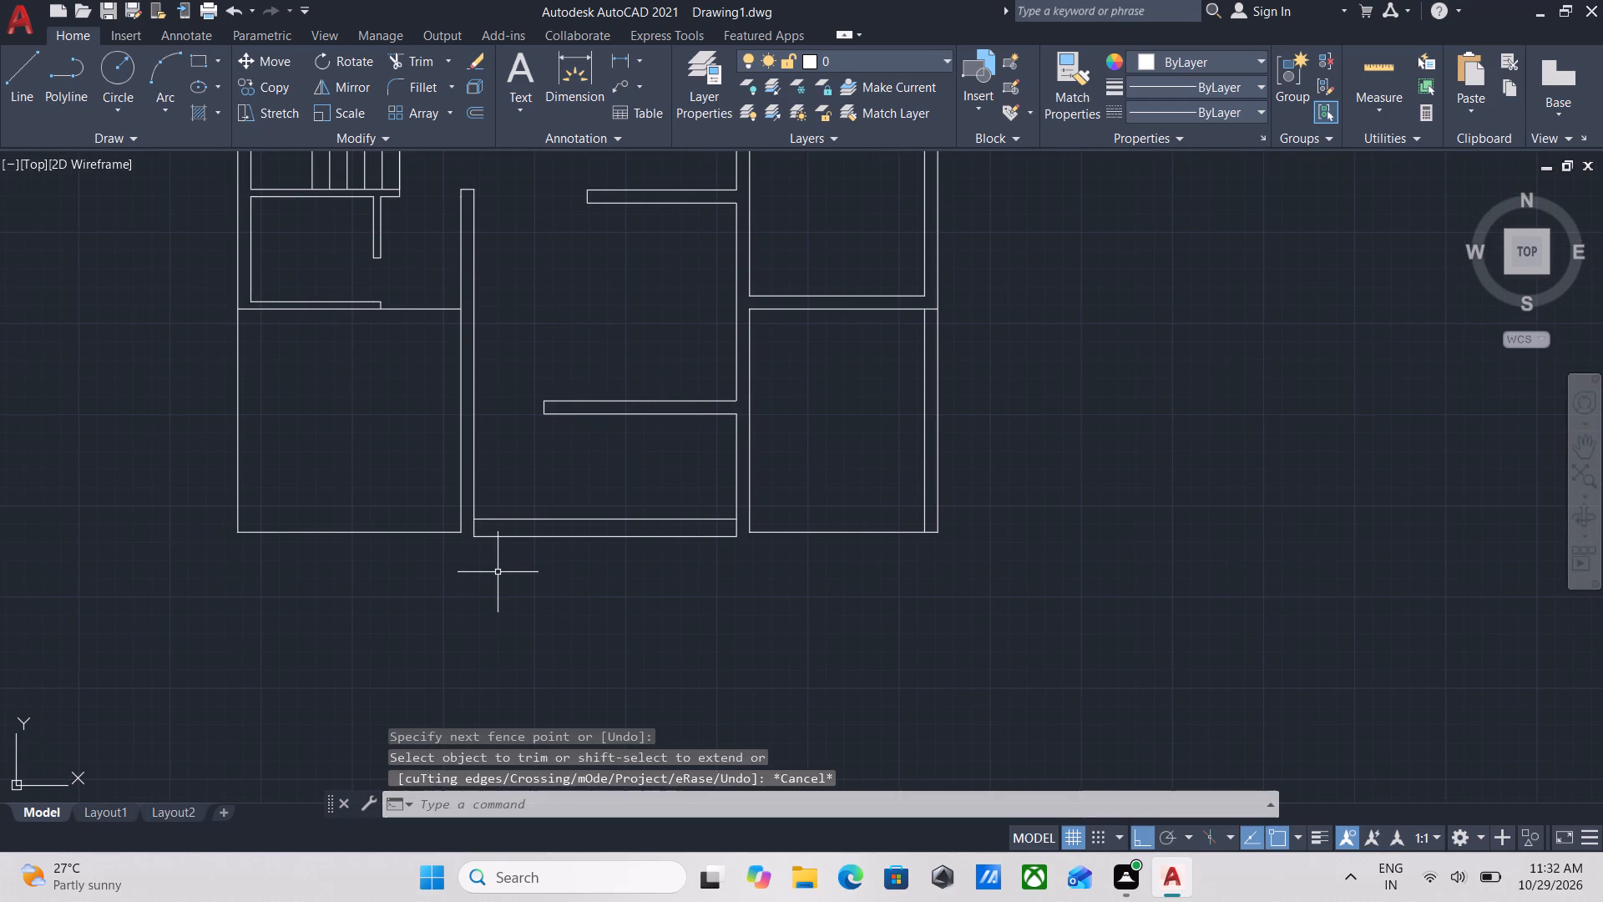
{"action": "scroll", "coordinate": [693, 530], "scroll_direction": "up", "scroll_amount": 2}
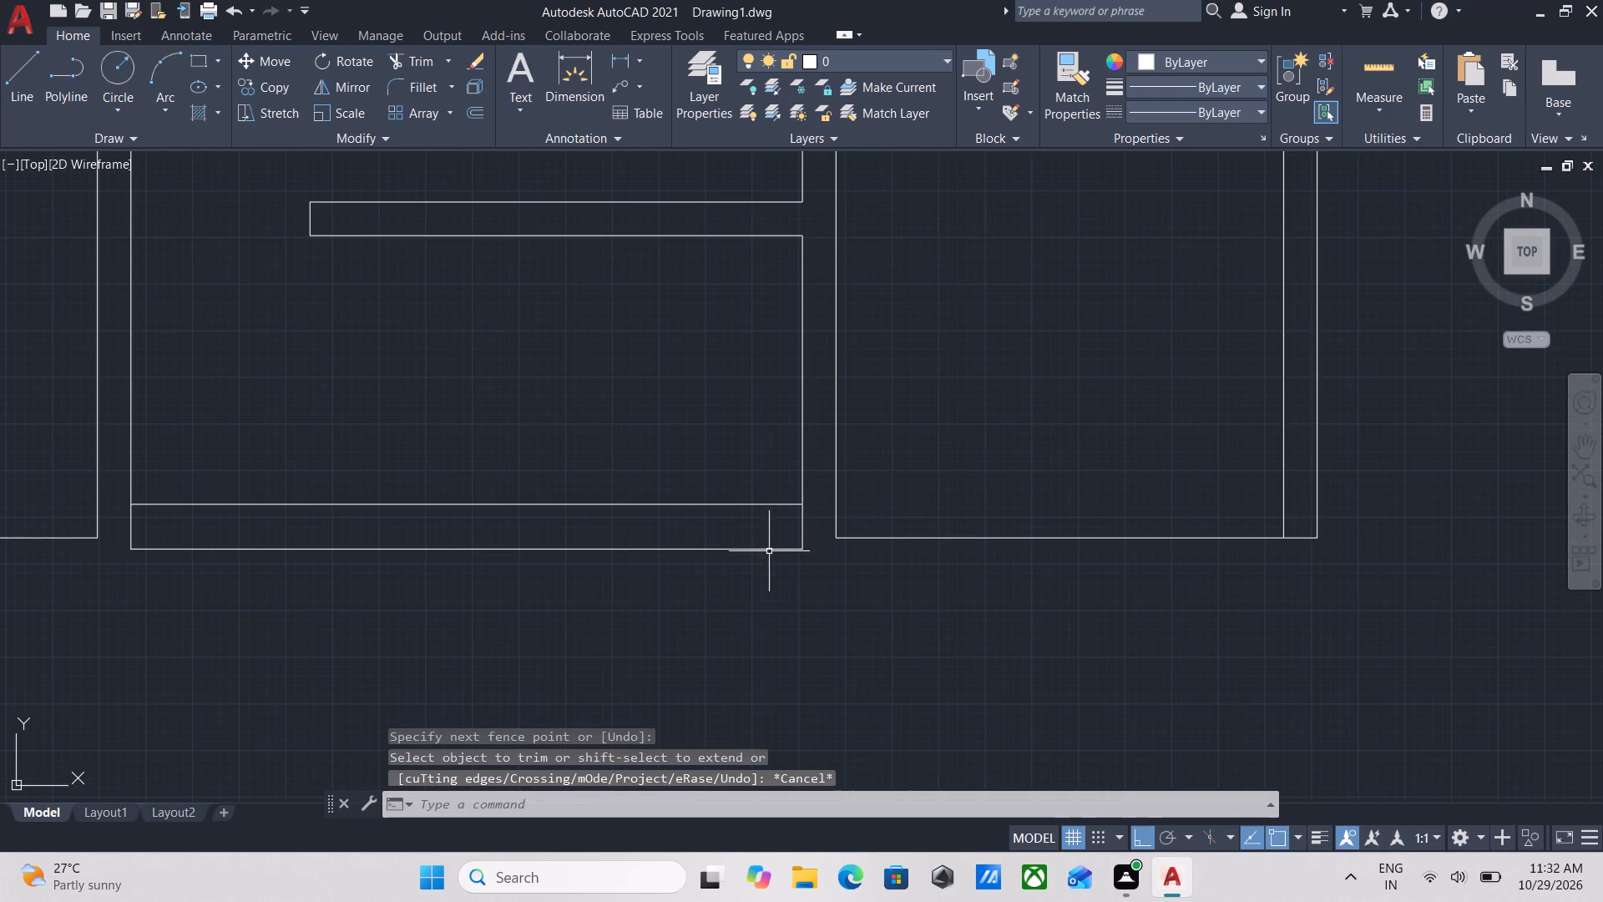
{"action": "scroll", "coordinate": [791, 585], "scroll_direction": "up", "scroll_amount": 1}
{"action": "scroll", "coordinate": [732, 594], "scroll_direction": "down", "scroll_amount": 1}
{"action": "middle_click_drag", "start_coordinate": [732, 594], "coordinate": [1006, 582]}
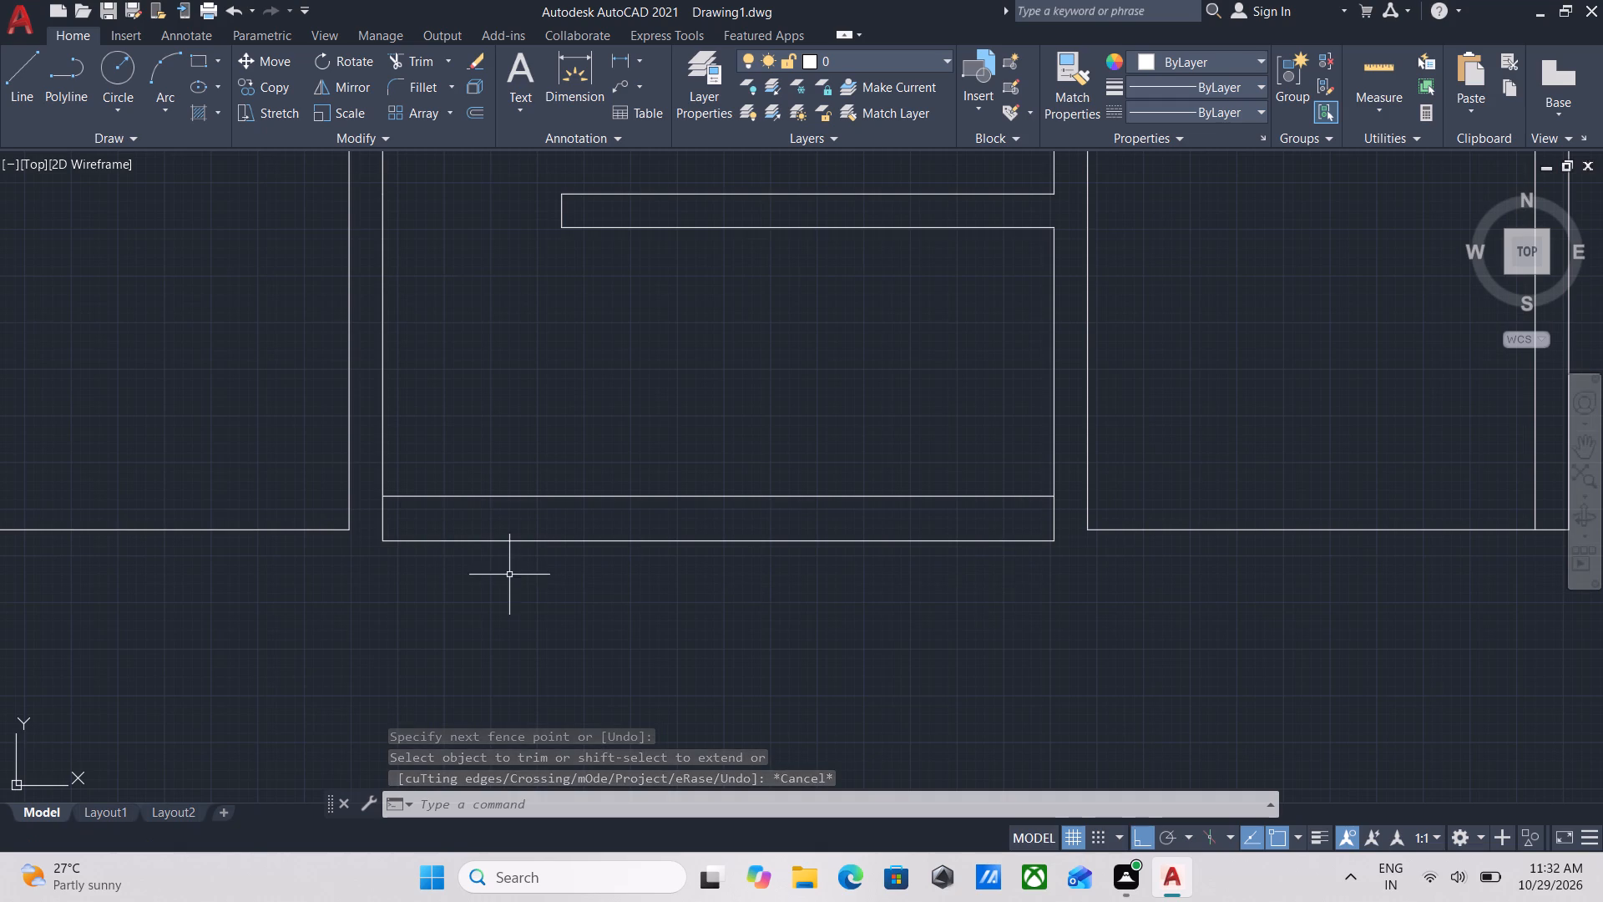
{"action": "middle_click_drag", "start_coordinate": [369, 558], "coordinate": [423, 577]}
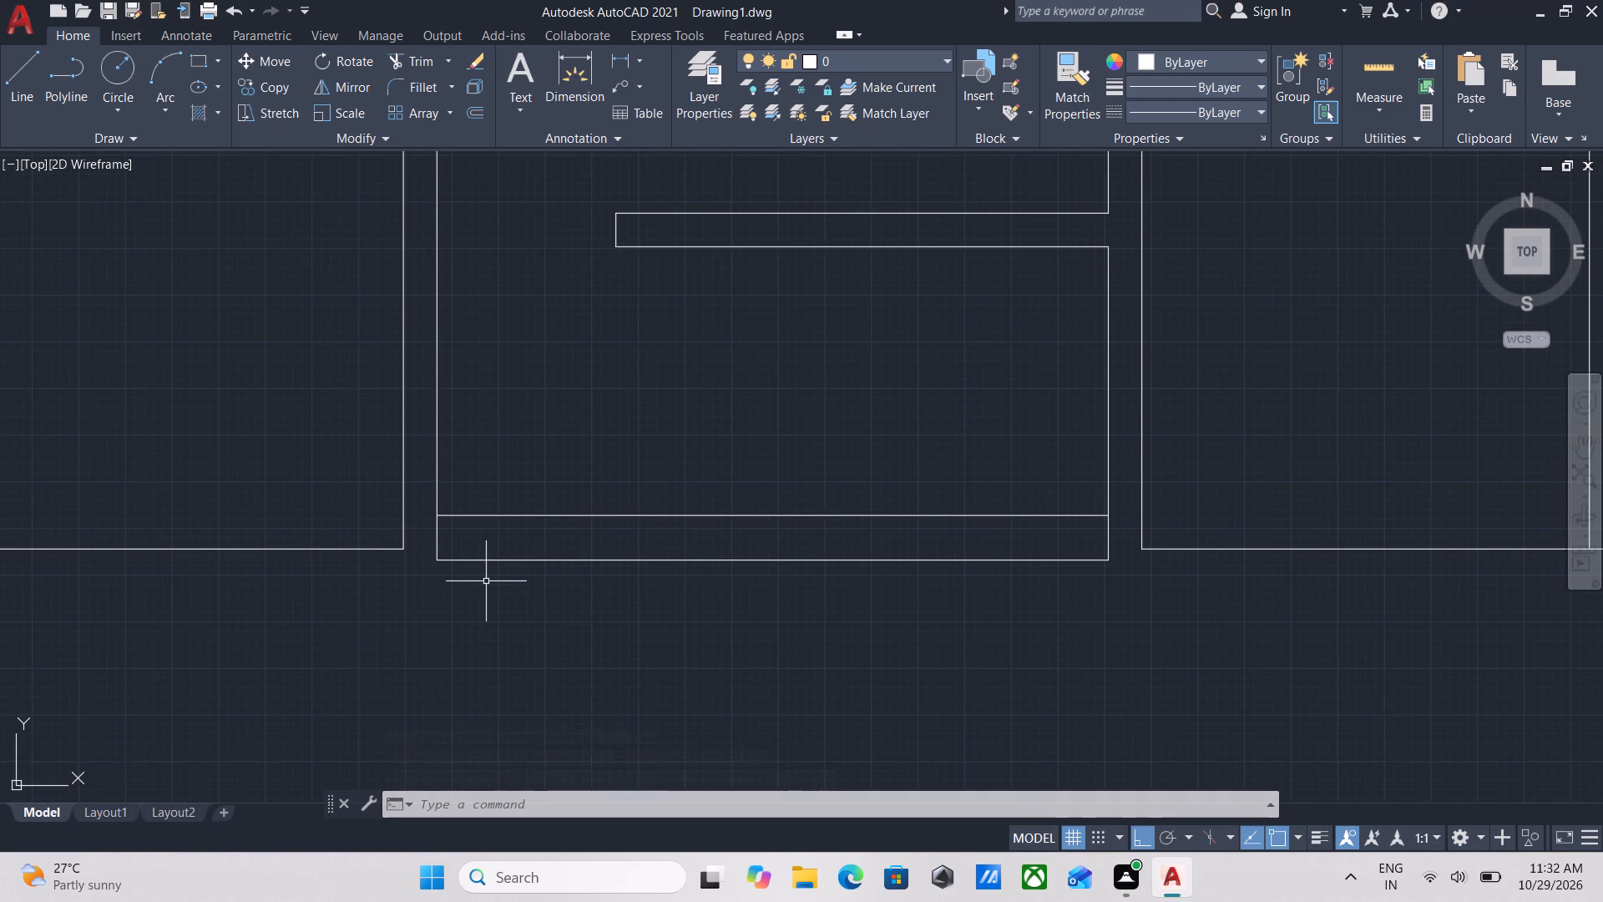
Extend the southwest room's south wall line east across the entrance to meet the southeast room's south wall line.
{"action": "key", "text": "e"}
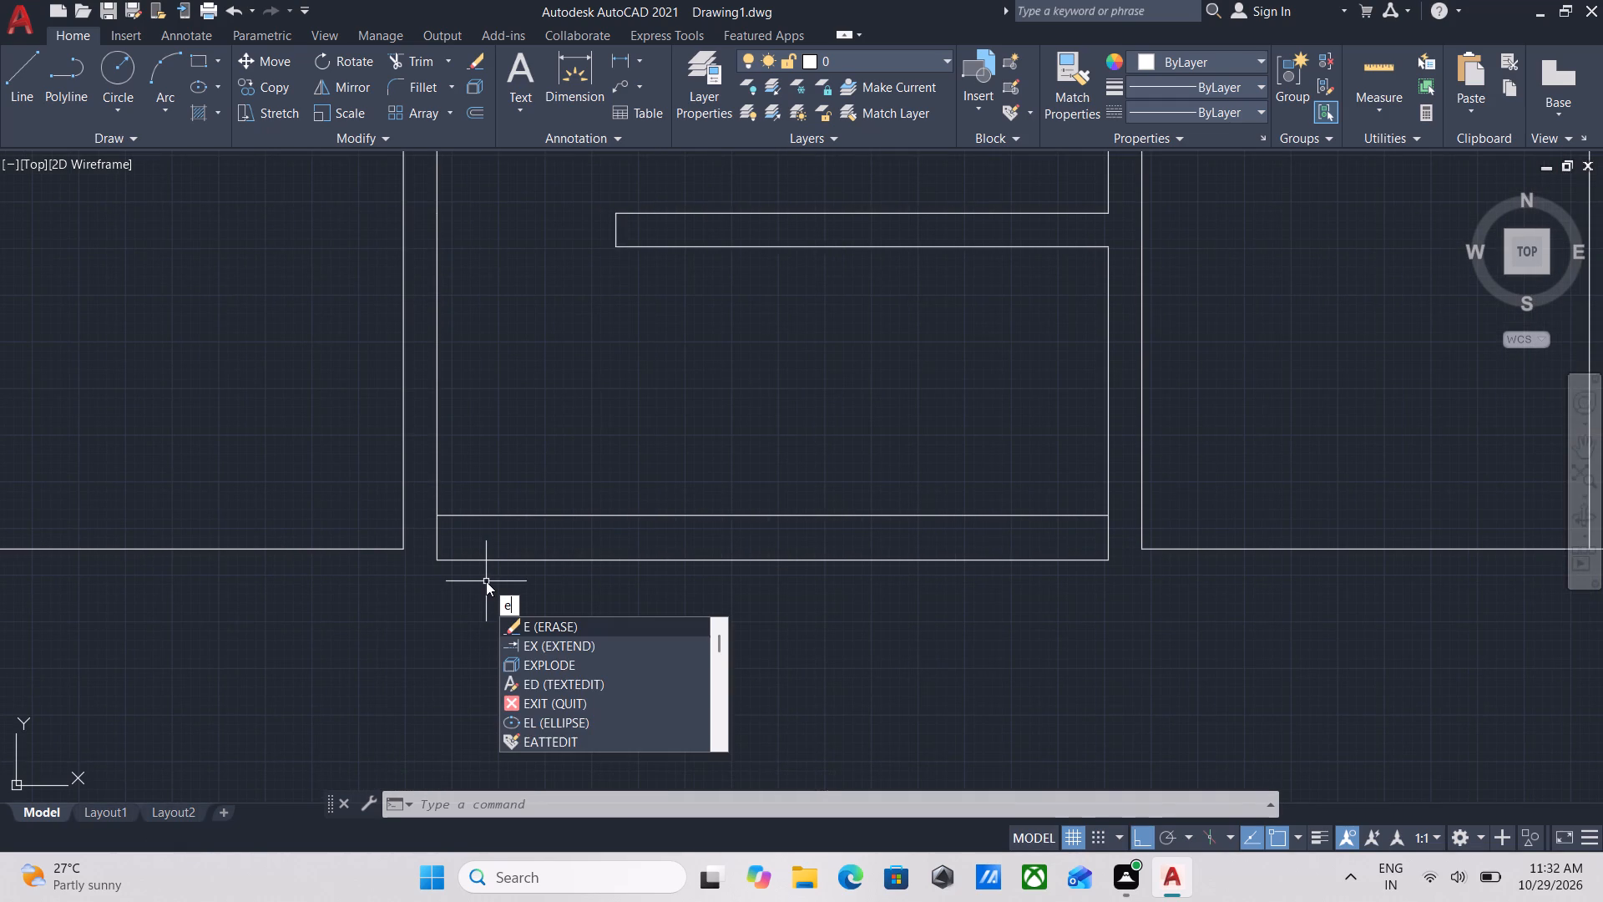
{"action": "key", "text": "x"}
{"action": "key", "text": "Return"}
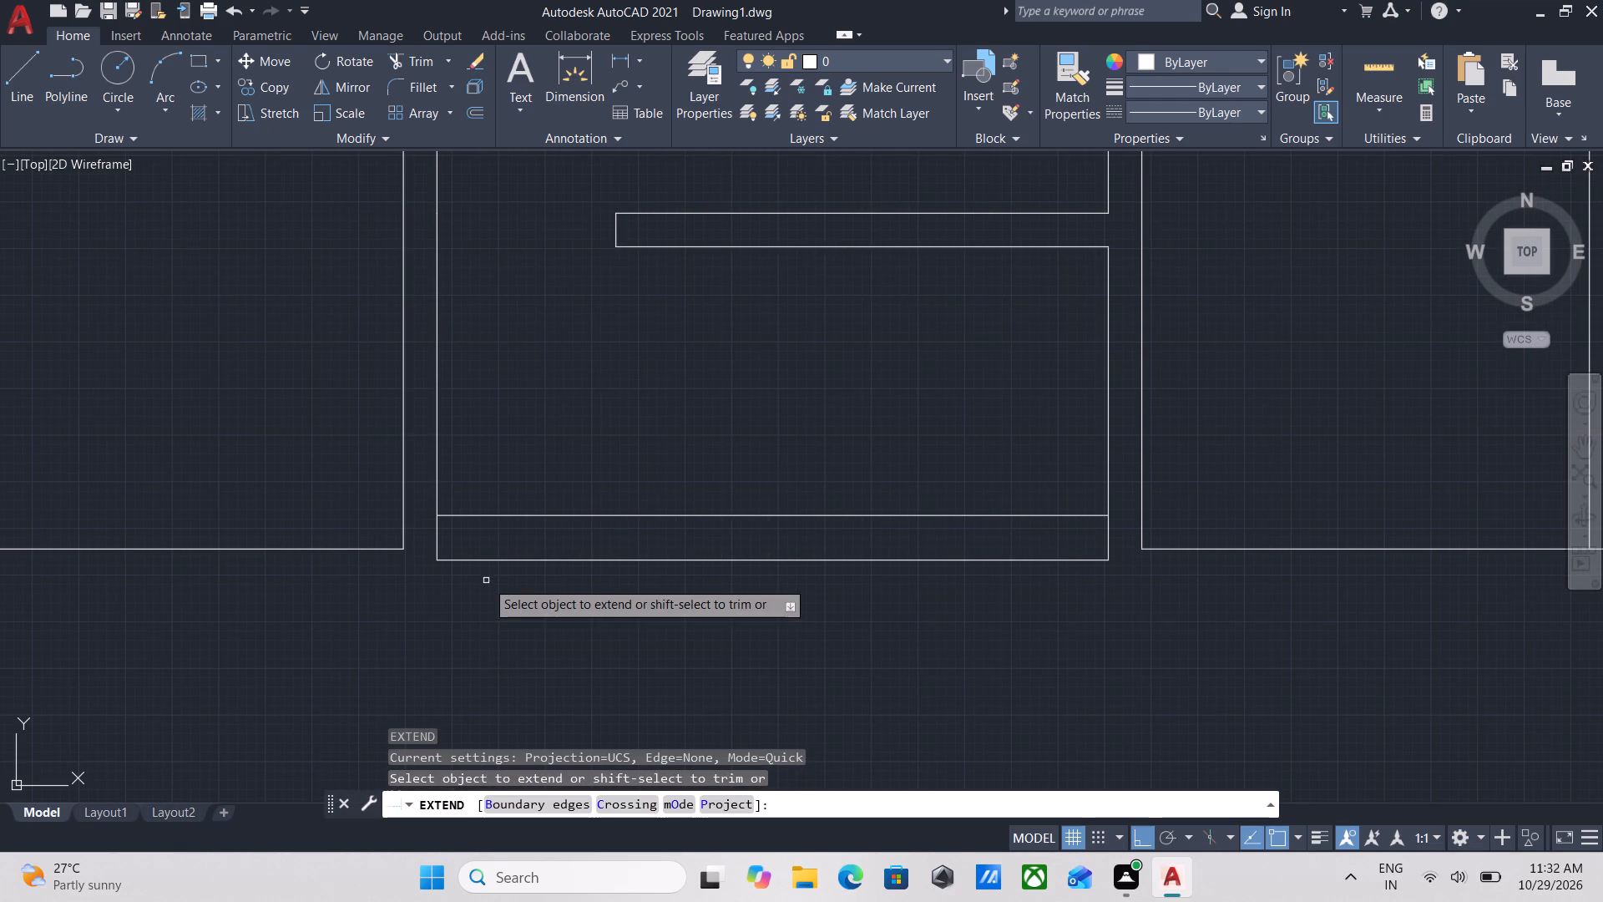
{"action": "scroll", "coordinate": [377, 553], "scroll_direction": "down", "scroll_amount": 1}
{"action": "left_click", "coordinate": [377, 553]}
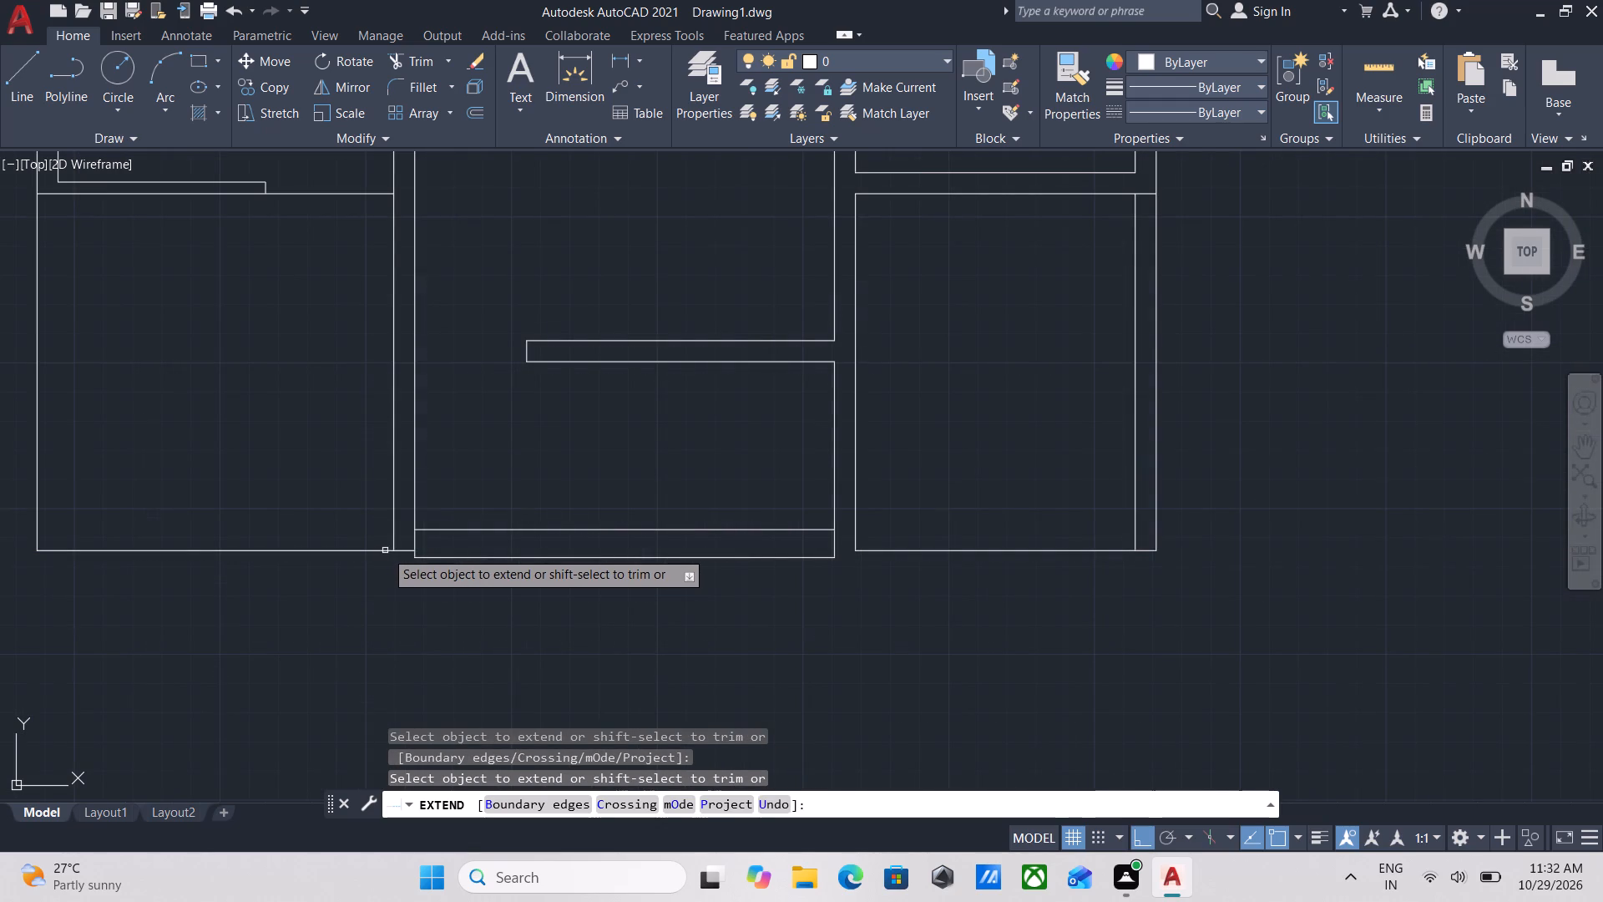
{"action": "left_click", "coordinate": [387, 550]}
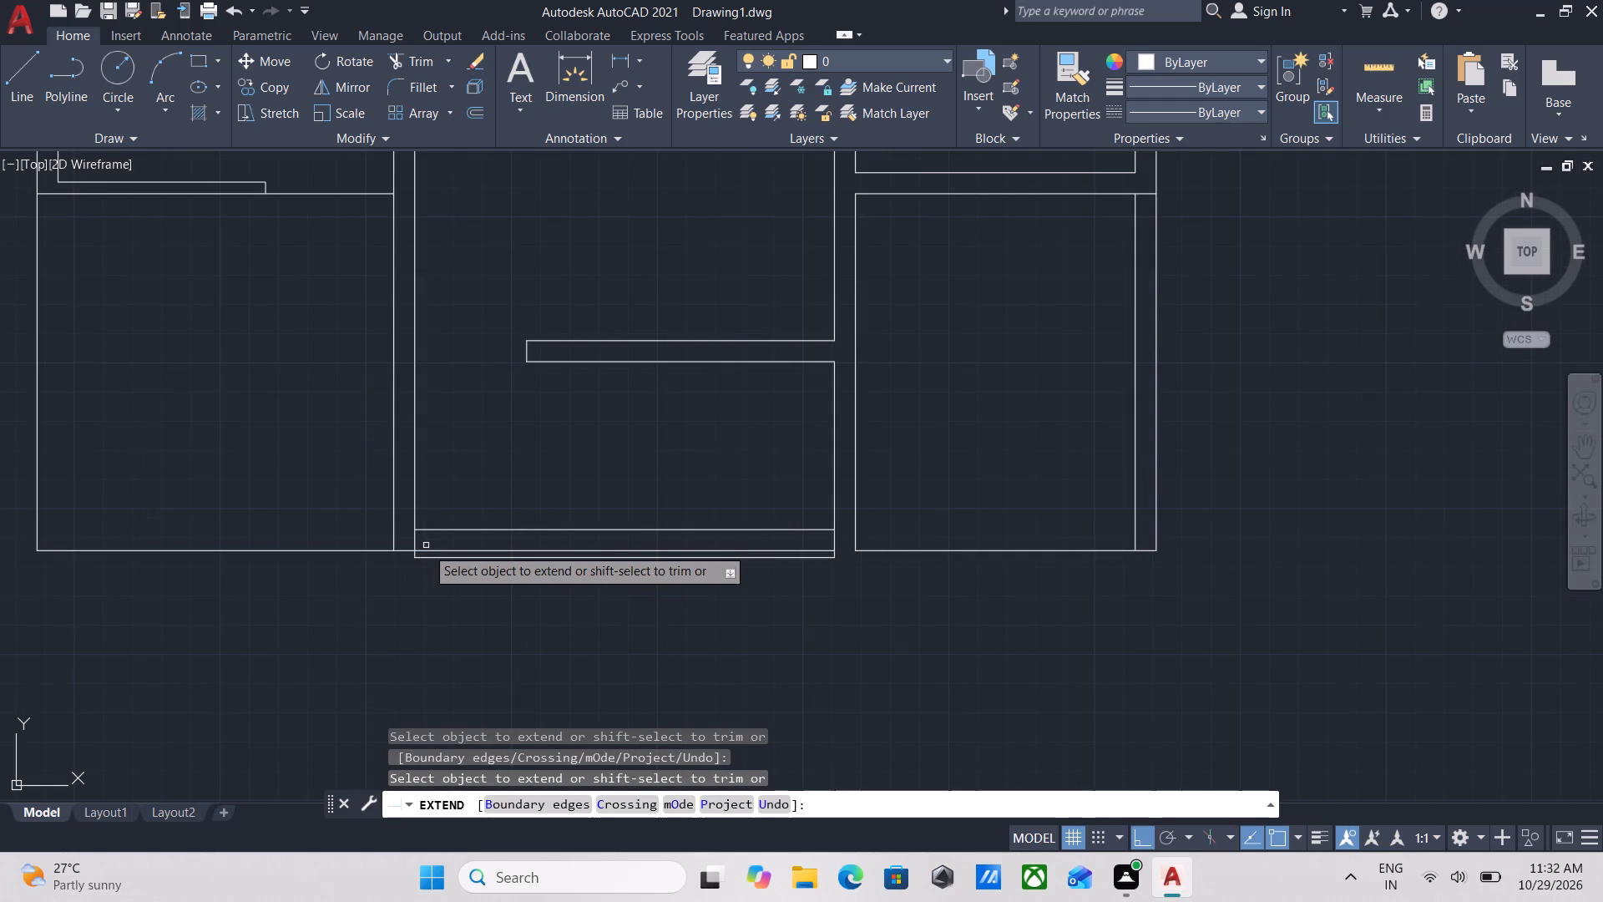
{"action": "left_click", "coordinate": [505, 552]}
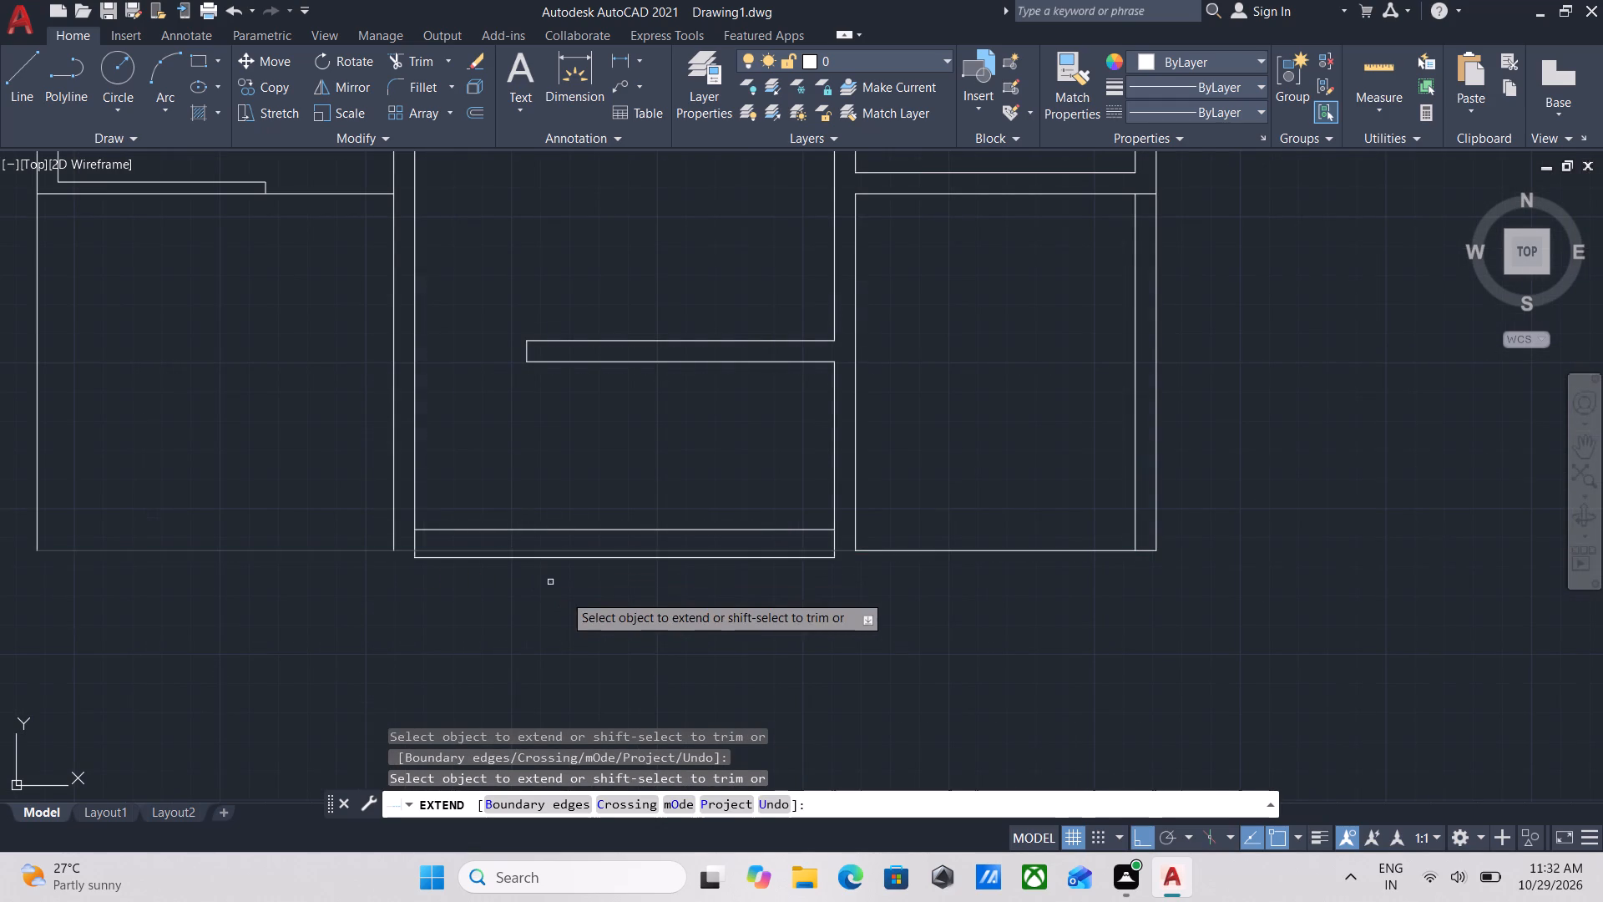
{"action": "key", "text": "Escape"}
Trim away the entrance's southernmost horizontal line, just south of the extended south wall line.
{"action": "scroll", "coordinate": [699, 576], "scroll_direction": "up", "scroll_amount": 2}
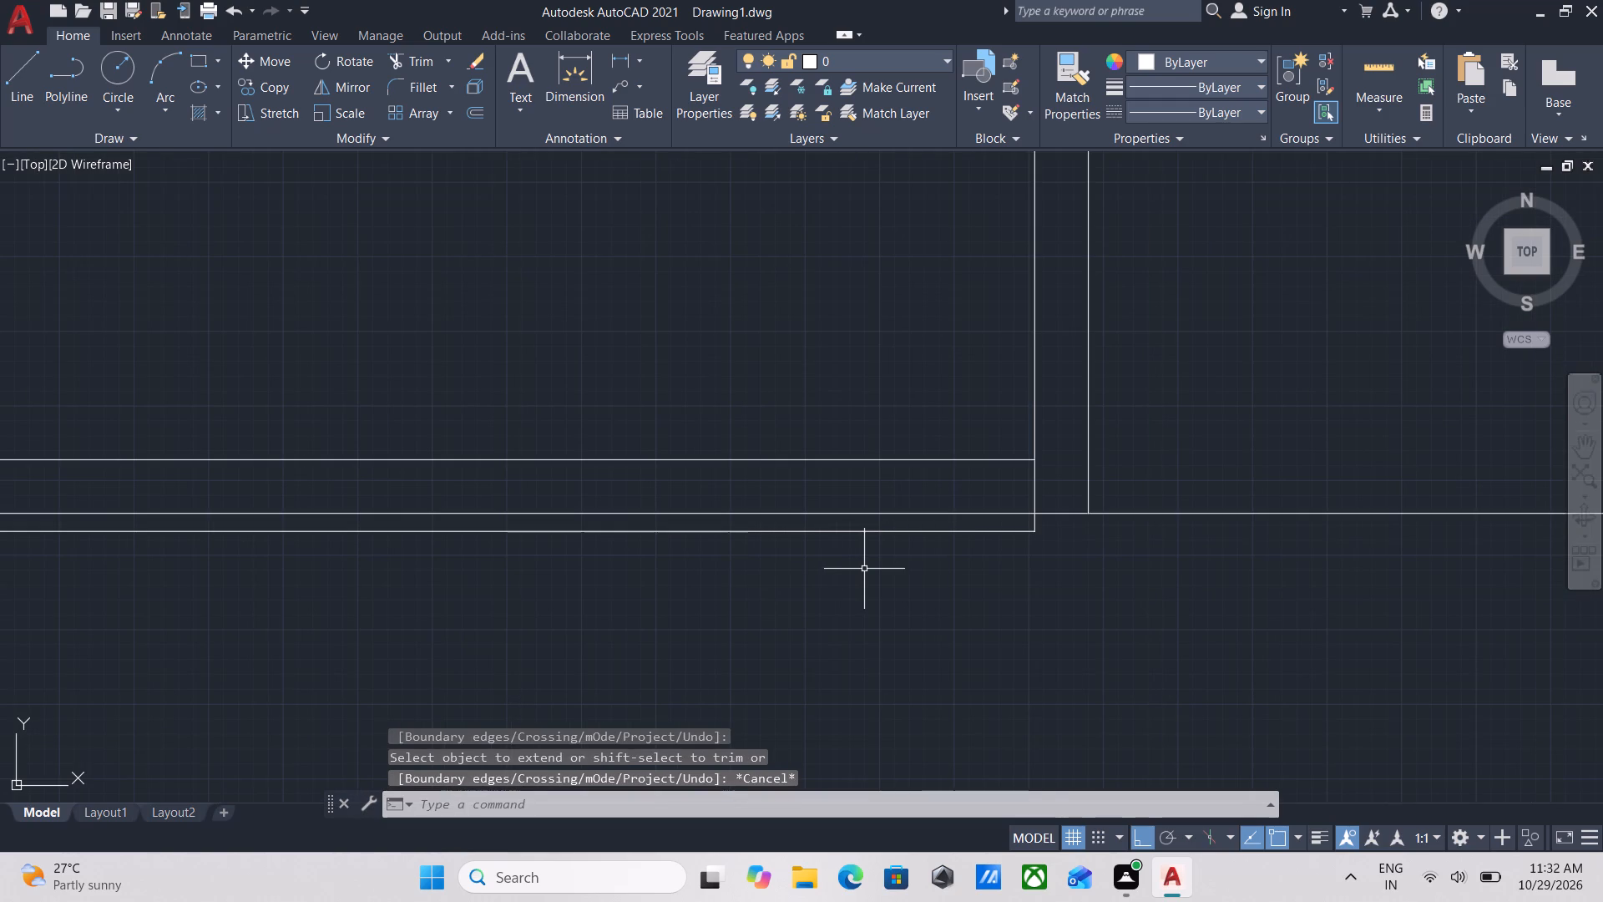
{"action": "type", "text": "tr"}
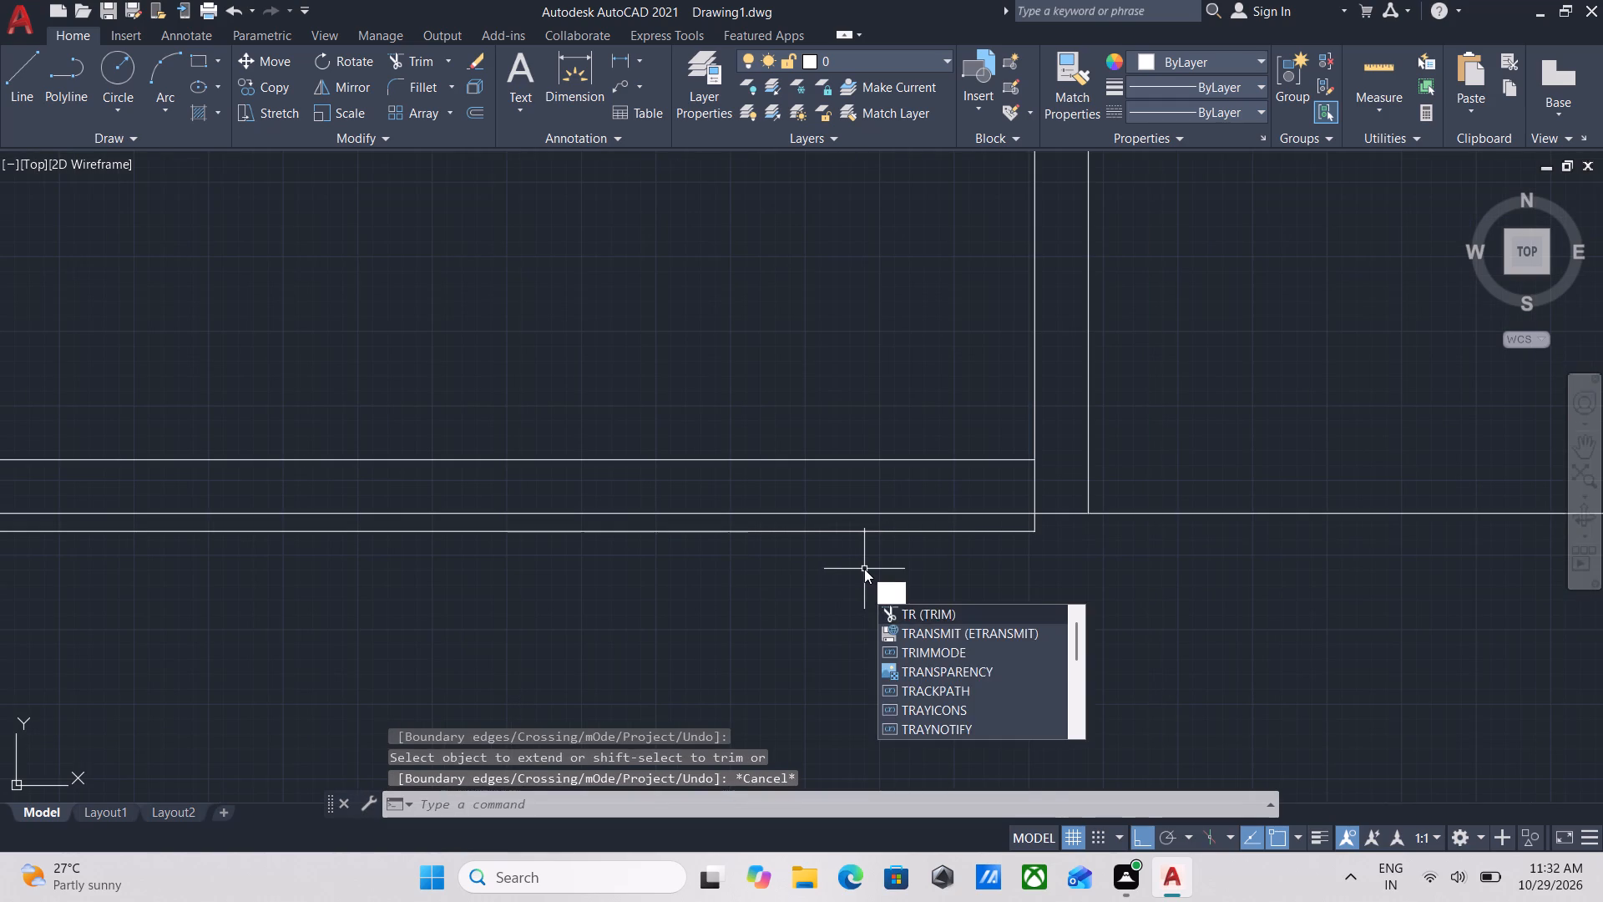
{"action": "key", "text": "Return"}
{"action": "scroll", "coordinate": [872, 555], "scroll_direction": "up", "scroll_amount": 2}
{"action": "left_click", "coordinate": [877, 544]}
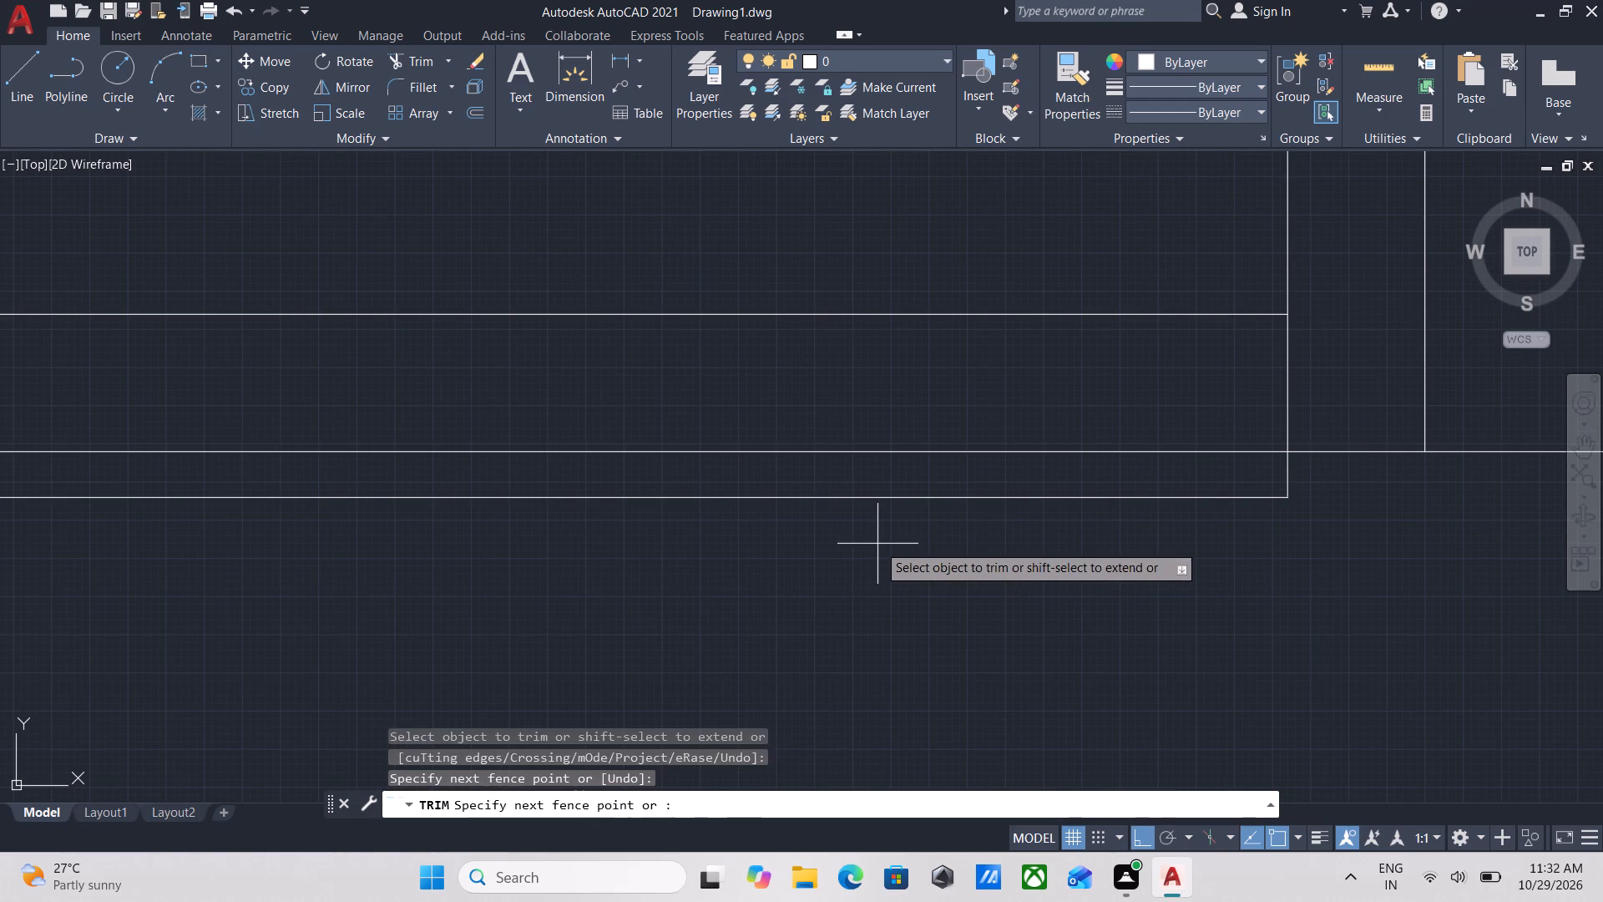
{"action": "left_click", "coordinate": [880, 489]}
Trim the two entrance side-wall stubs that project south of the extended south wall line.
{"action": "scroll", "coordinate": [1002, 552], "scroll_direction": "down", "scroll_amount": 3}
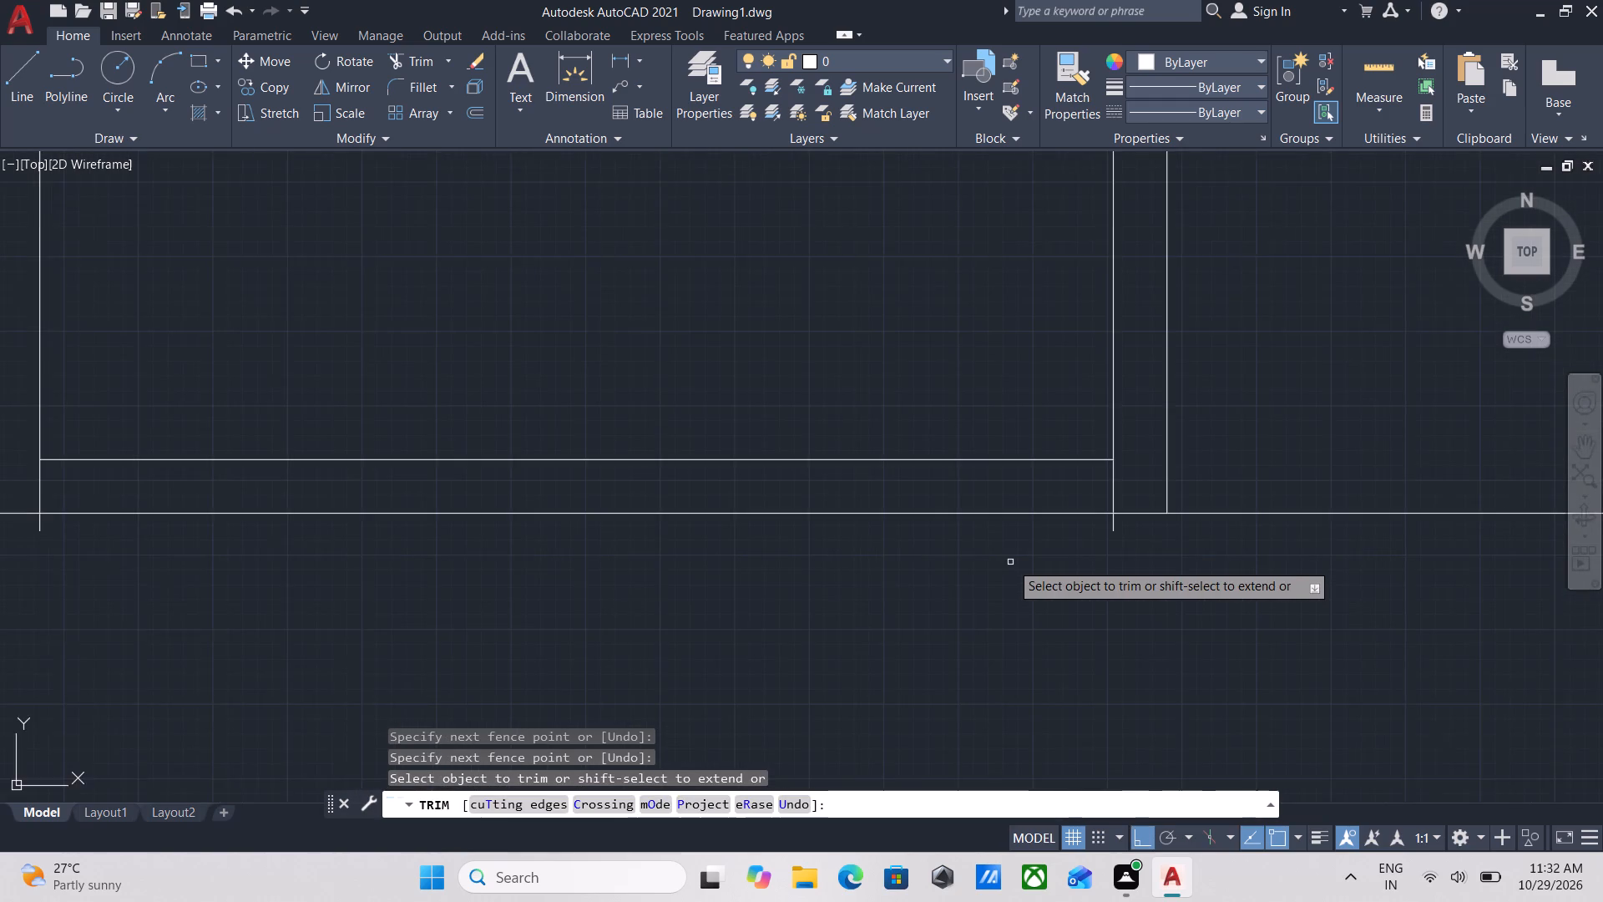
{"action": "scroll", "coordinate": [1014, 562], "scroll_direction": "down", "scroll_amount": 2}
{"action": "middle_click_drag", "start_coordinate": [1019, 562], "coordinate": [1071, 566]}
{"action": "scroll", "coordinate": [1104, 570], "scroll_direction": "up", "scroll_amount": 4}
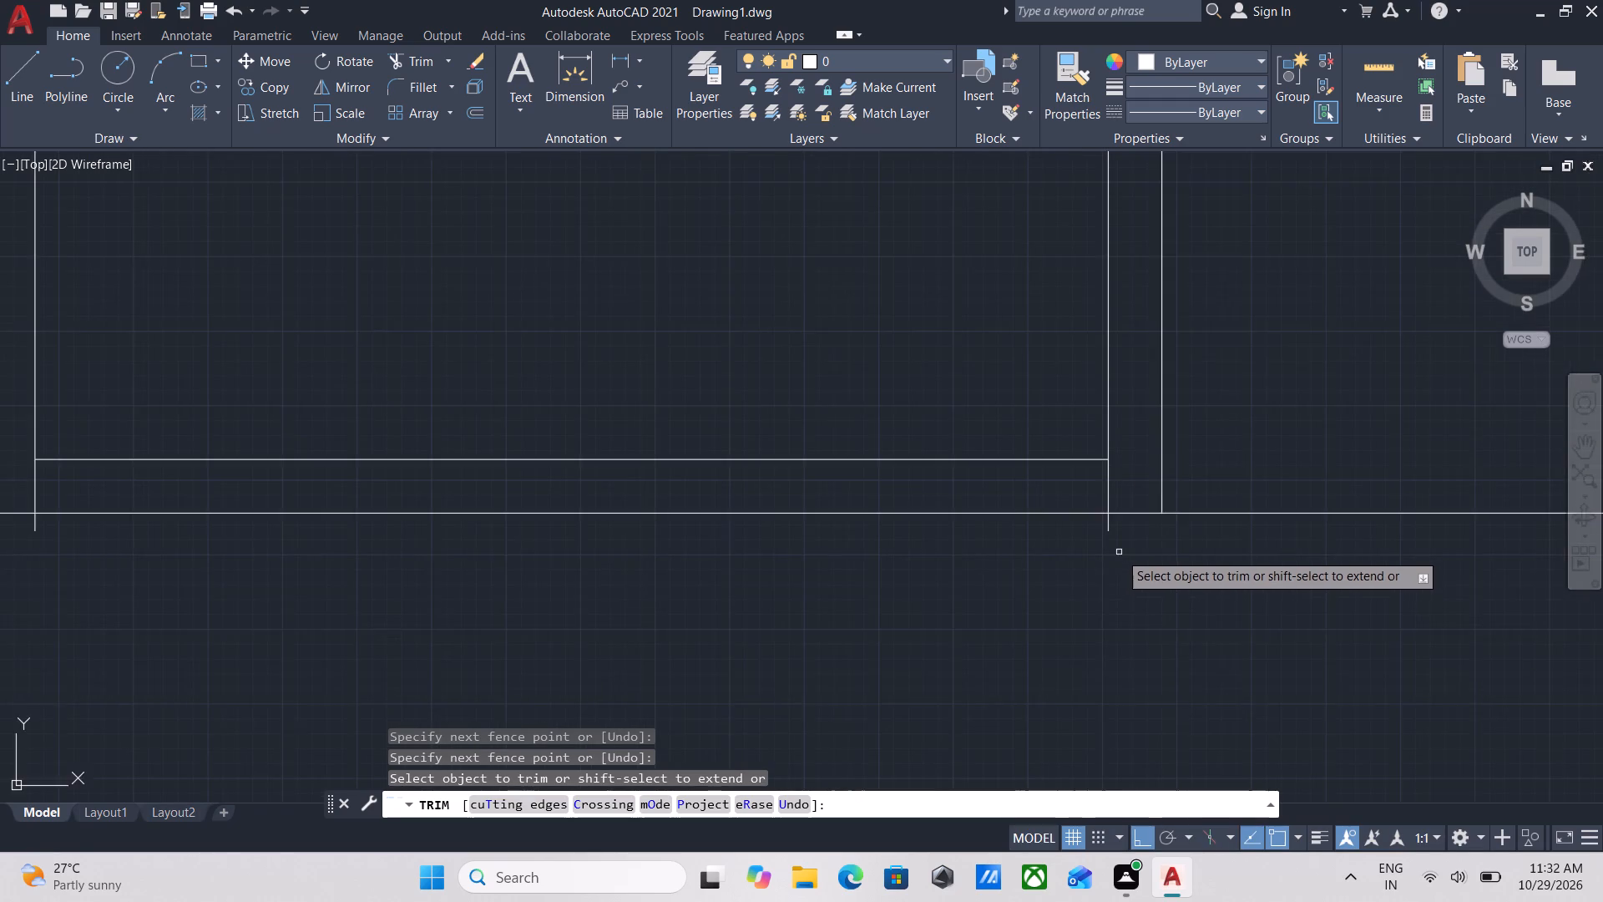
{"action": "scroll", "coordinate": [1119, 550], "scroll_direction": "up", "scroll_amount": 2}
{"action": "left_click", "coordinate": [1135, 489]}
{"action": "scroll", "coordinate": [418, 560], "scroll_direction": "down", "scroll_amount": 1}
{"action": "middle_click_drag", "start_coordinate": [418, 560], "coordinate": [1246, 524]}
{"action": "scroll", "coordinate": [523, 555], "scroll_direction": "down", "scroll_amount": 2}
{"action": "middle_click_drag", "start_coordinate": [523, 555], "coordinate": [825, 581]}
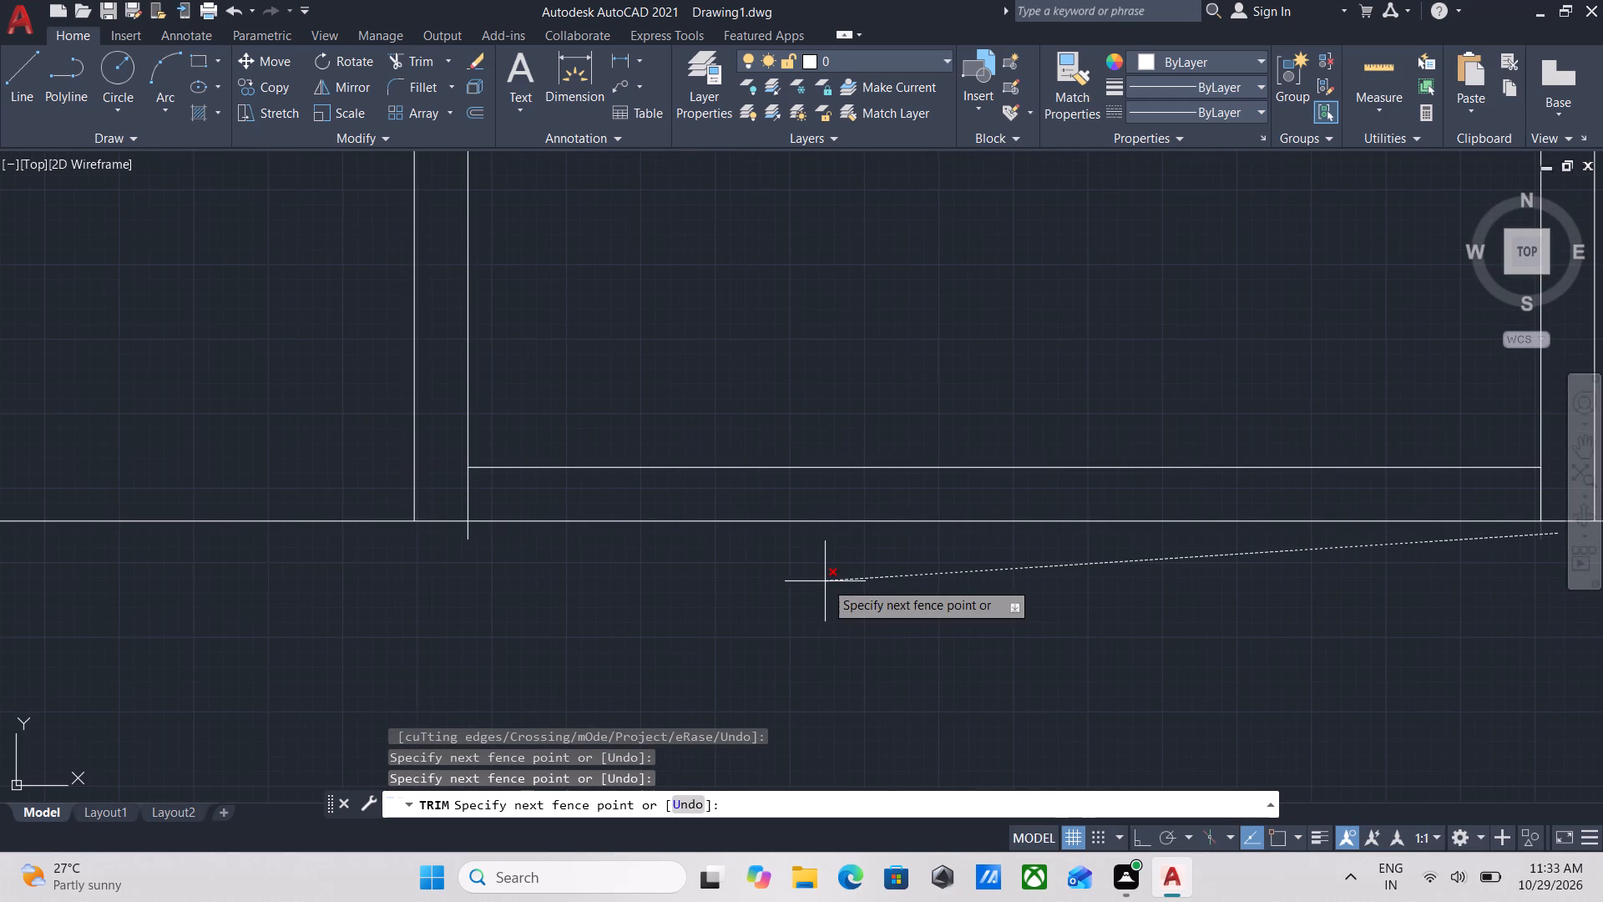
{"action": "scroll", "coordinate": [825, 581], "scroll_direction": "down", "scroll_amount": 2}
{"action": "middle_click_drag", "start_coordinate": [825, 581], "coordinate": [869, 588]}
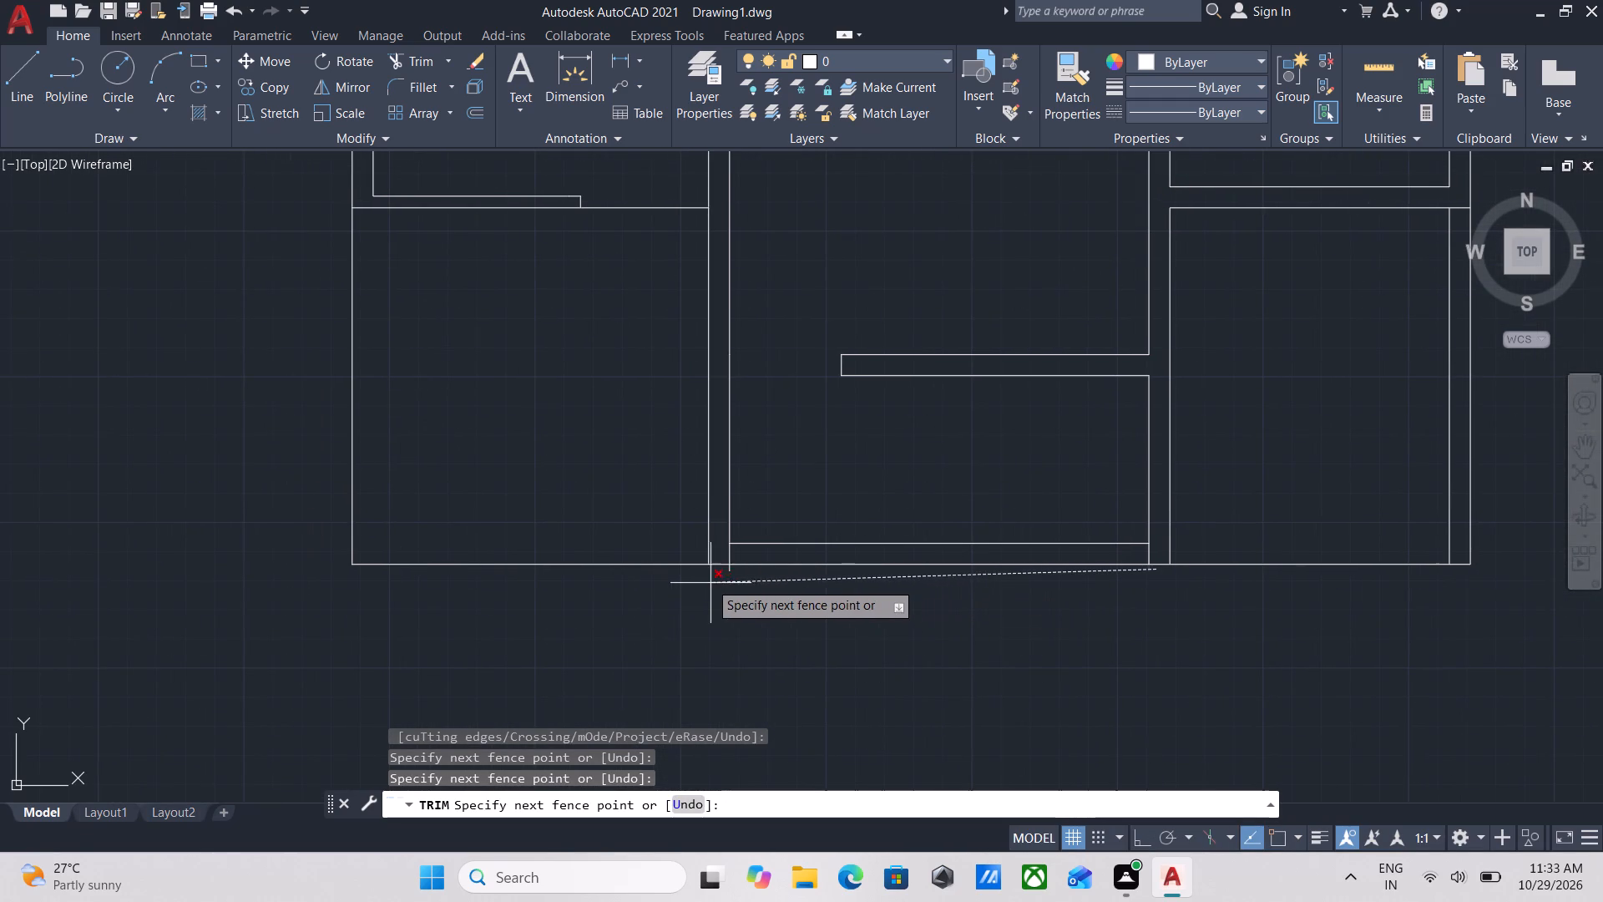
{"action": "left_click", "coordinate": [699, 571]}
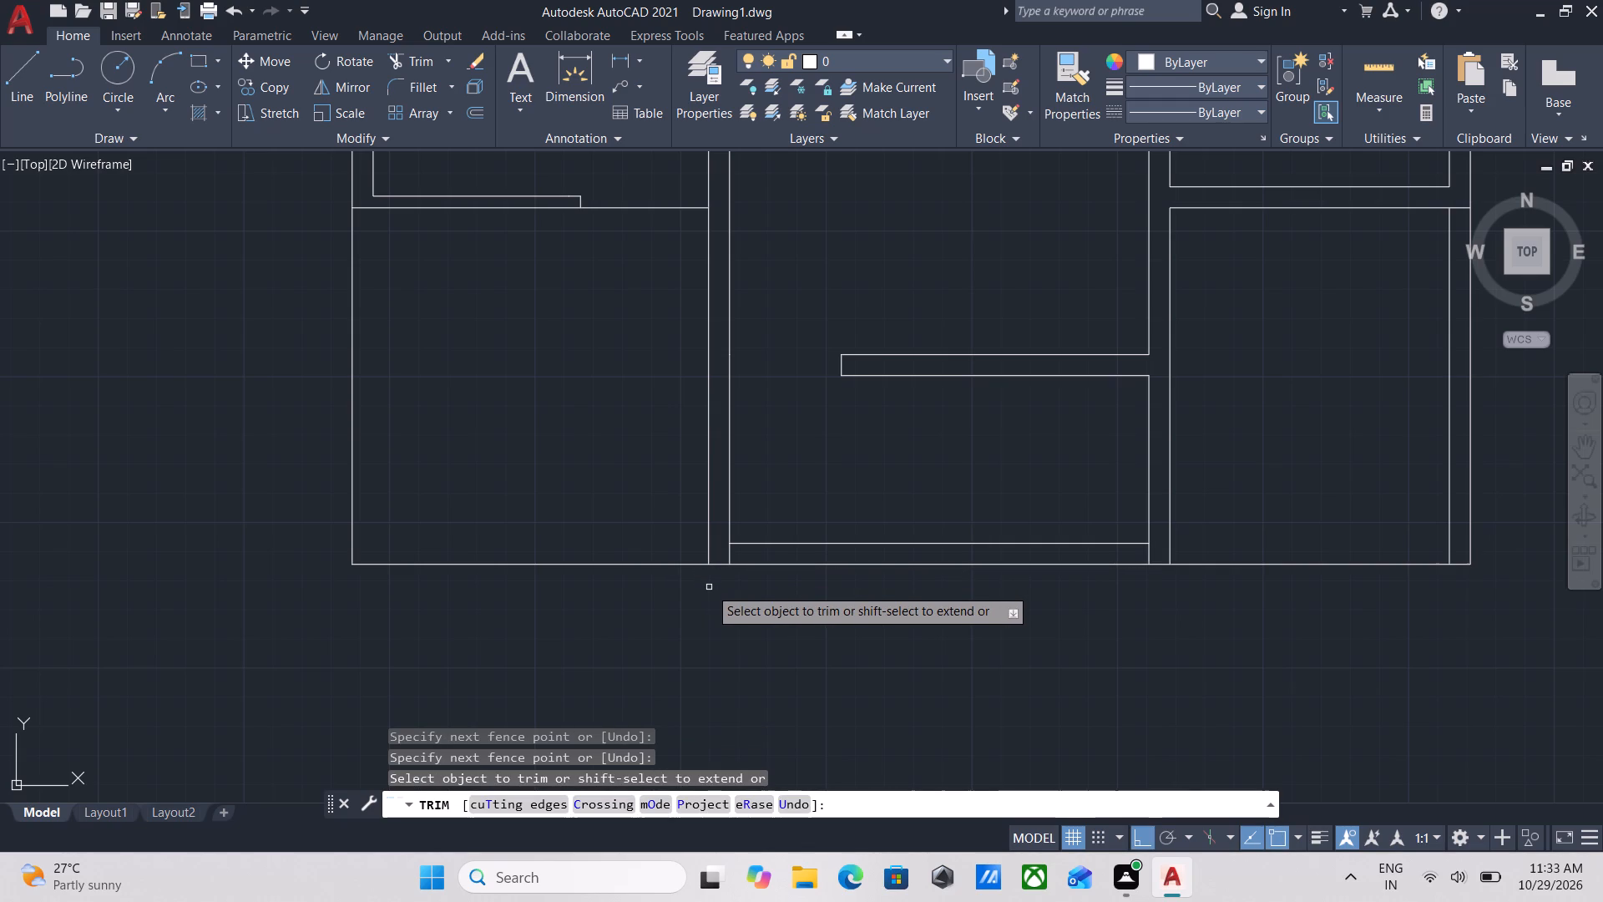
{"action": "key", "text": "Escape"}
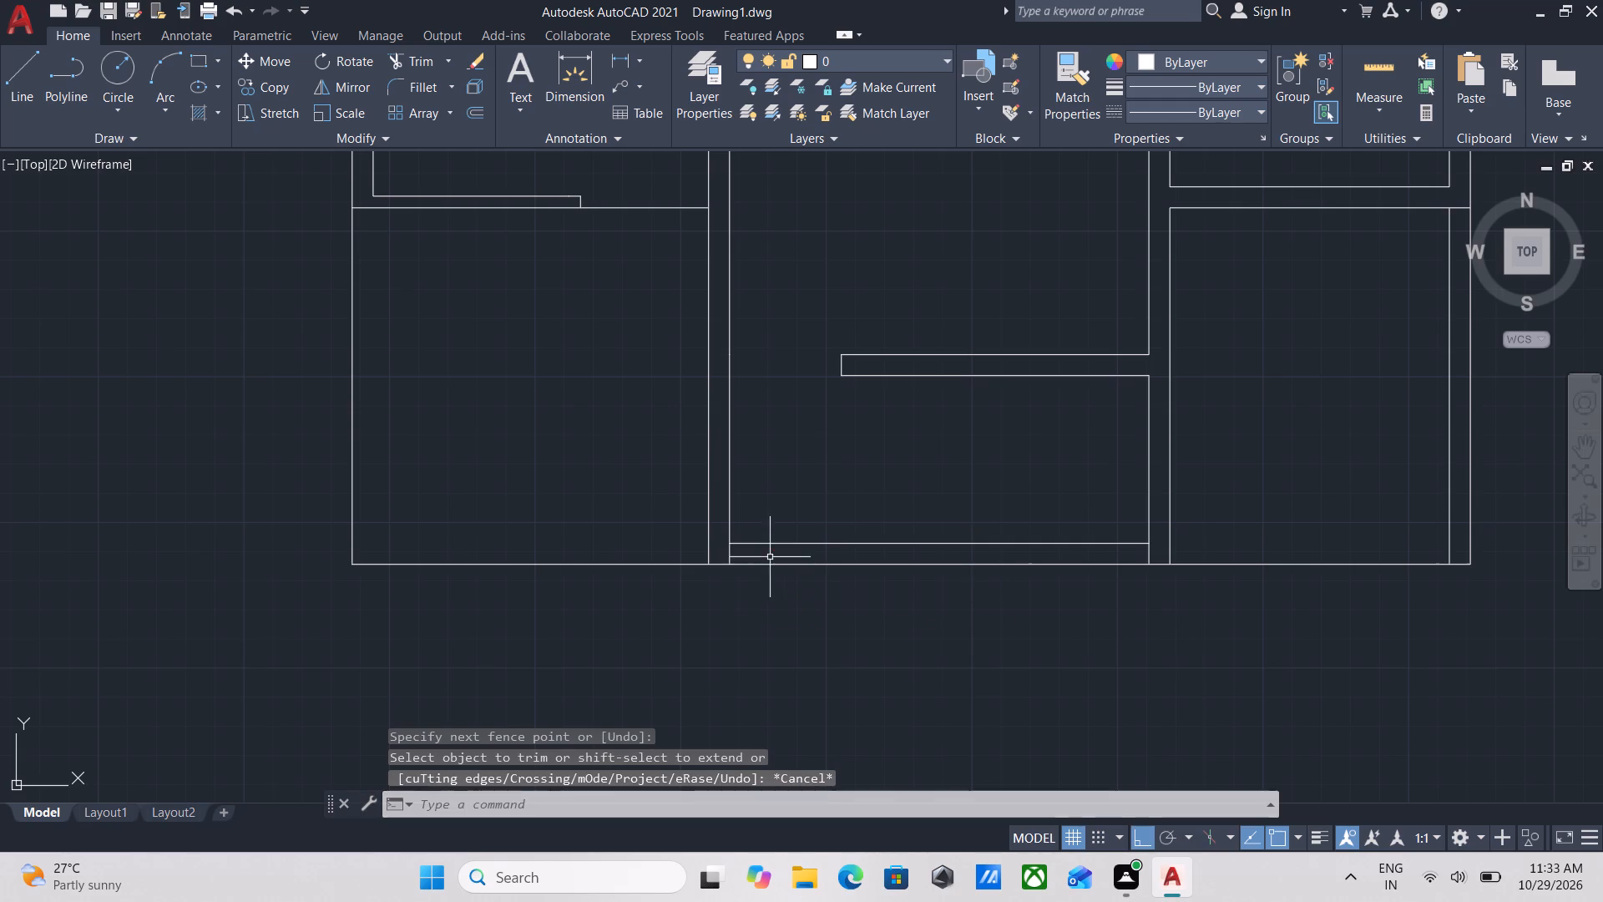
Erase the remaining horizontal line just north of the south wall line between the entrance's side walls.
{"action": "scroll", "coordinate": [872, 554], "scroll_direction": "up", "scroll_amount": 2}
{"action": "left_click", "coordinate": [872, 554]}
{"action": "left_click", "coordinate": [813, 457]}
{"action": "right_click", "coordinate": [813, 457]}
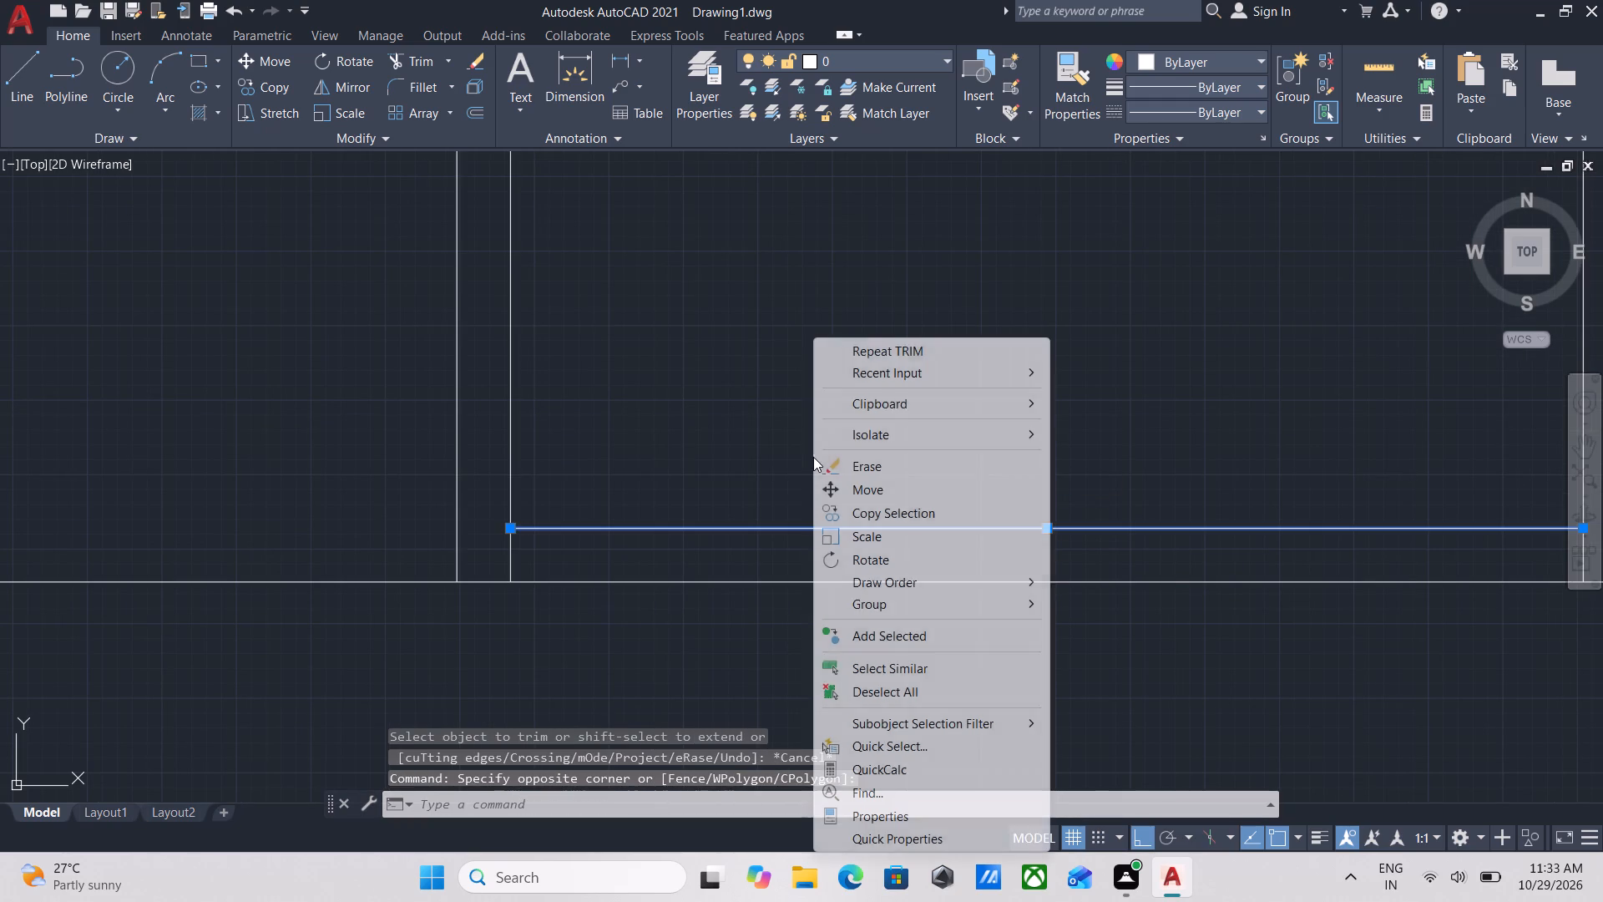
{"action": "left_click", "coordinate": [847, 448]}
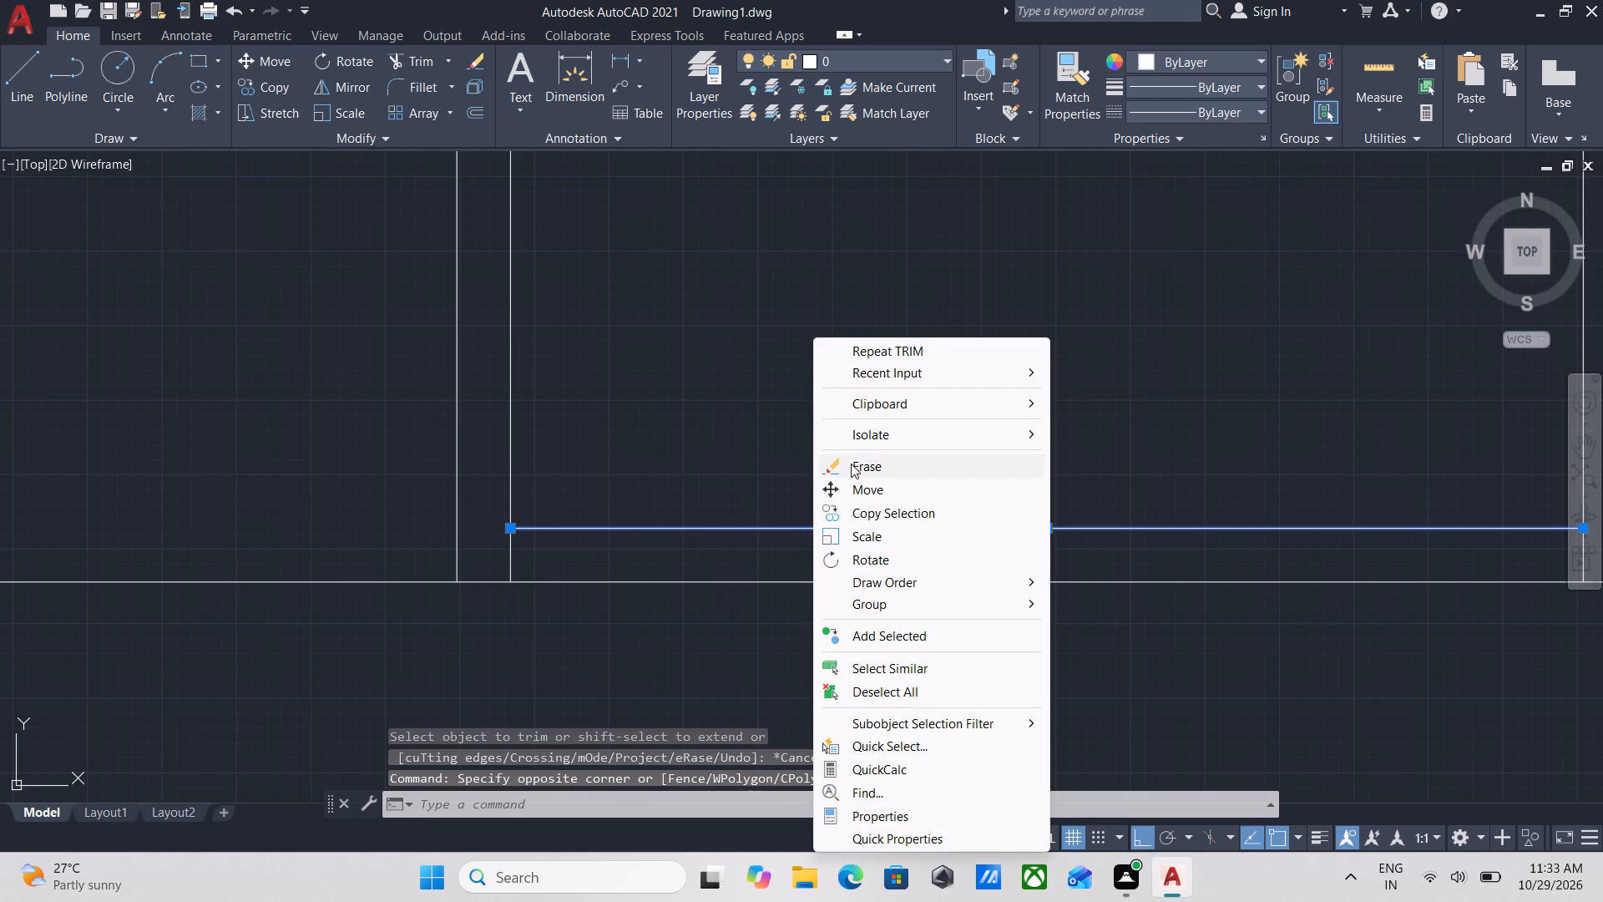
{"action": "left_click", "coordinate": [851, 464]}
Extend the south line of the horizontal partition east to the southeast room's west line.
{"action": "scroll", "coordinate": [851, 464], "scroll_direction": "down", "scroll_amount": 2}
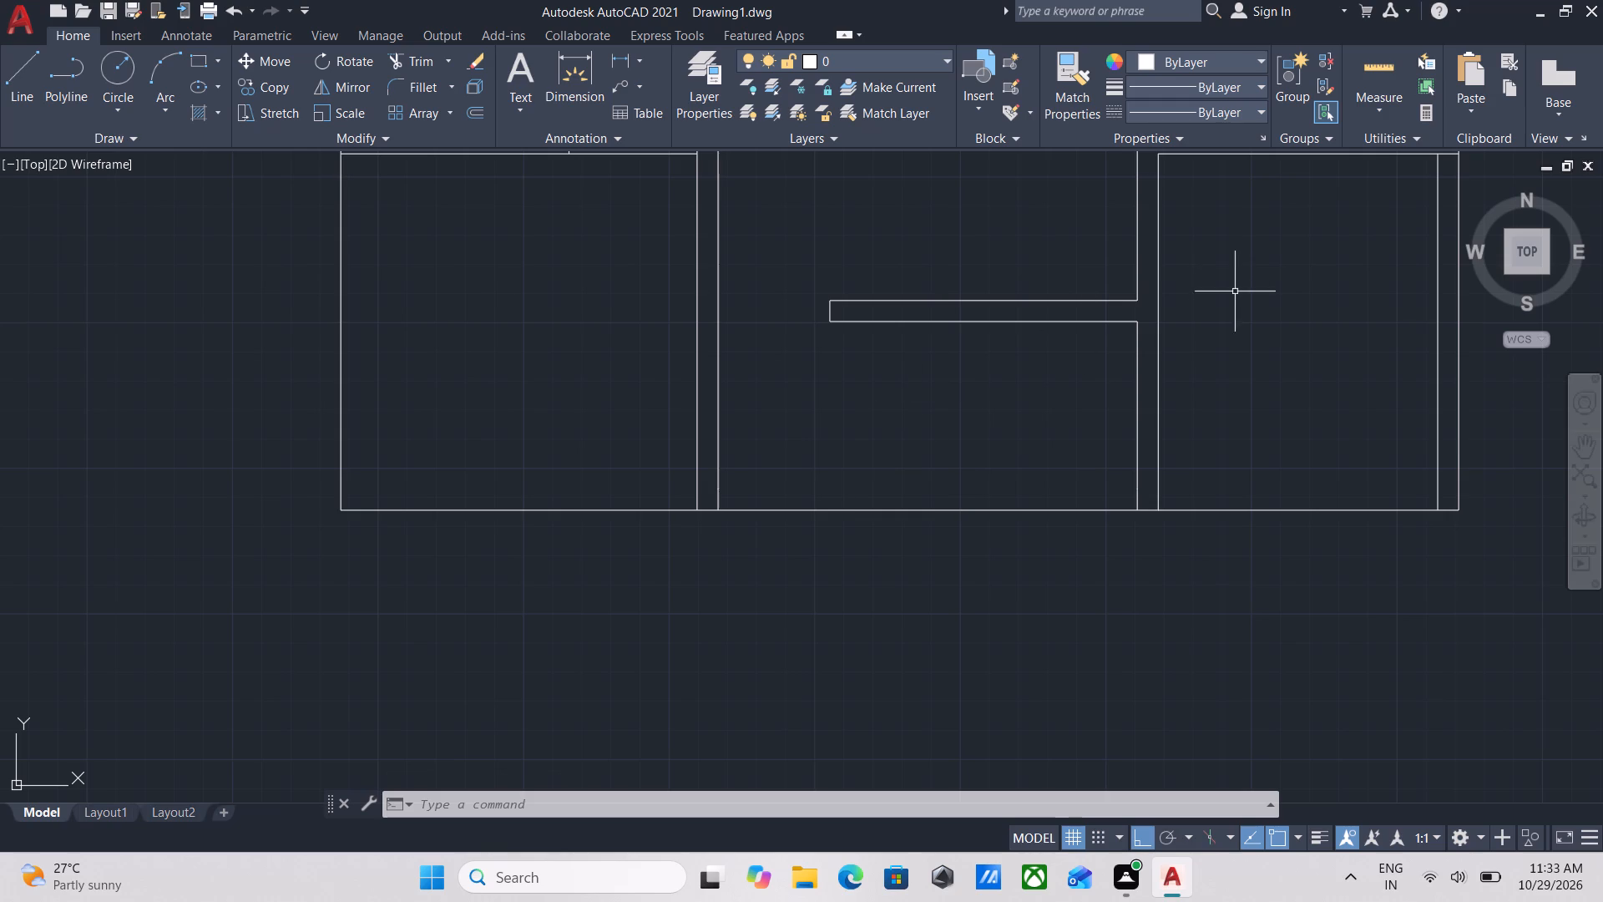
{"action": "middle_click_drag", "start_coordinate": [1051, 422], "coordinate": [999, 493]}
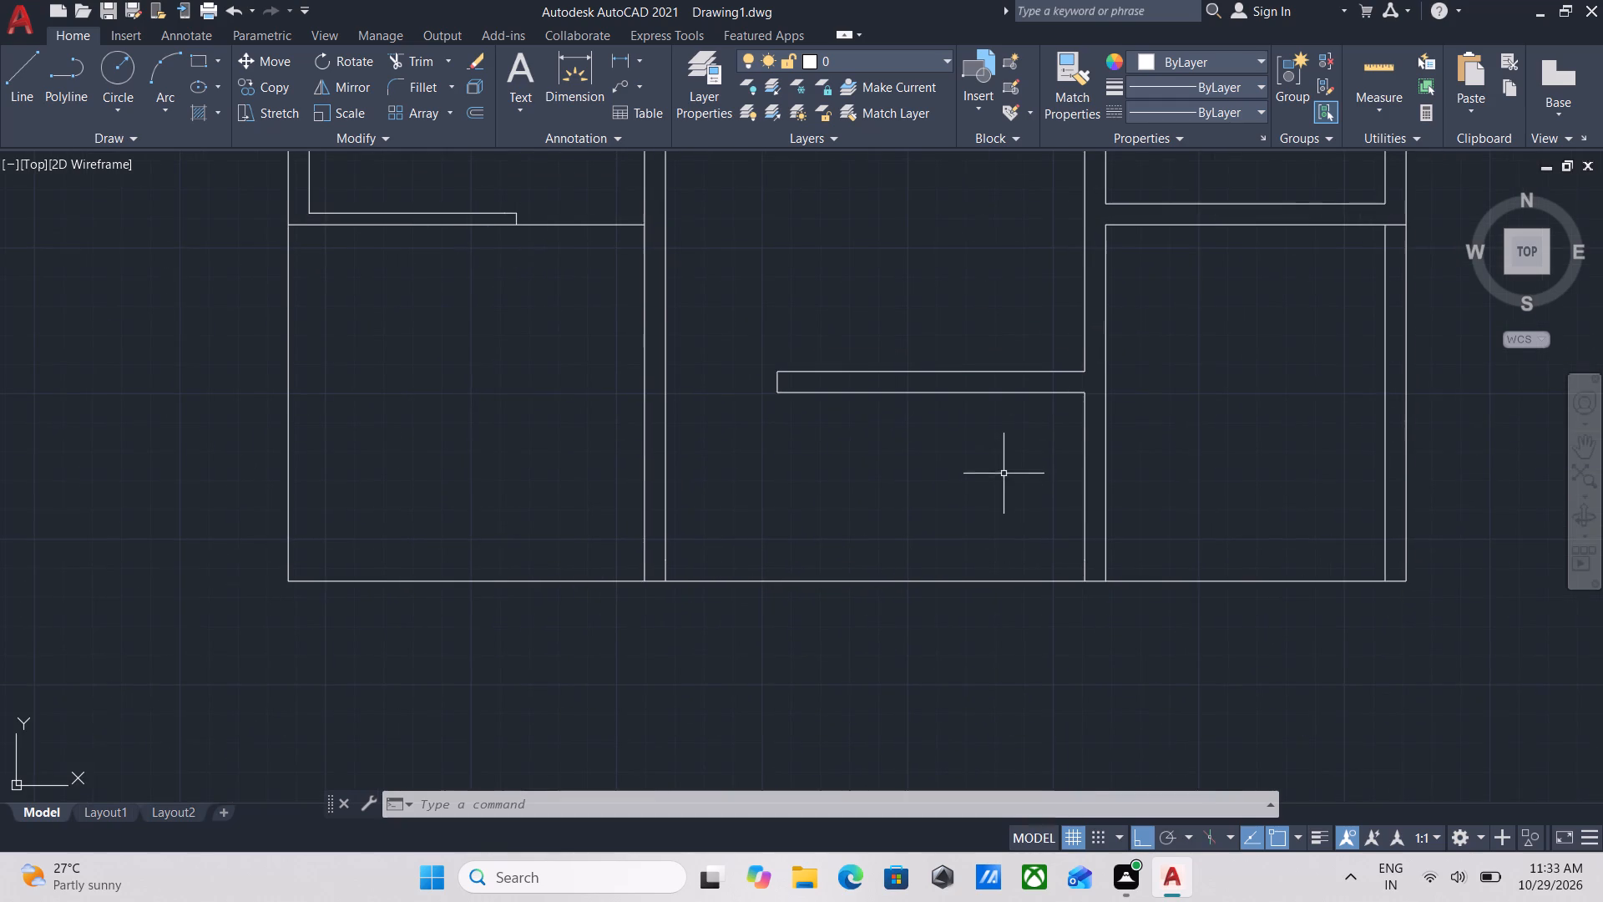
{"action": "middle_click_drag", "start_coordinate": [1058, 428], "coordinate": [1043, 458]}
{"action": "type", "text": "ex"}
{"action": "key", "text": "Return"}
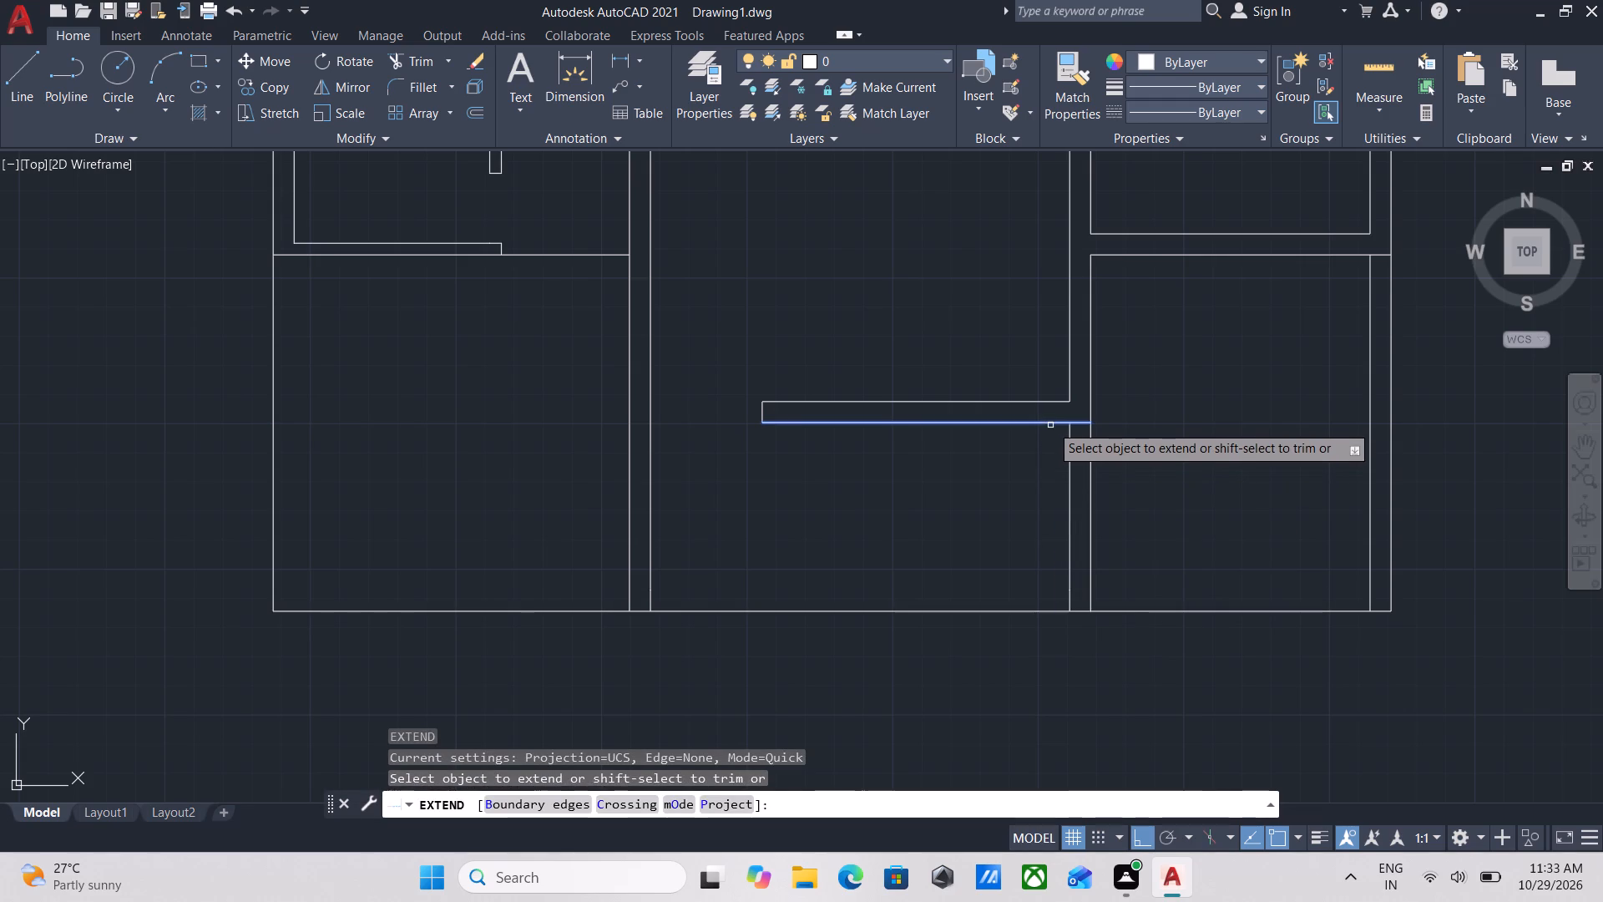
{"action": "left_click", "coordinate": [1050, 423]}
{"action": "key", "text": "Escape"}
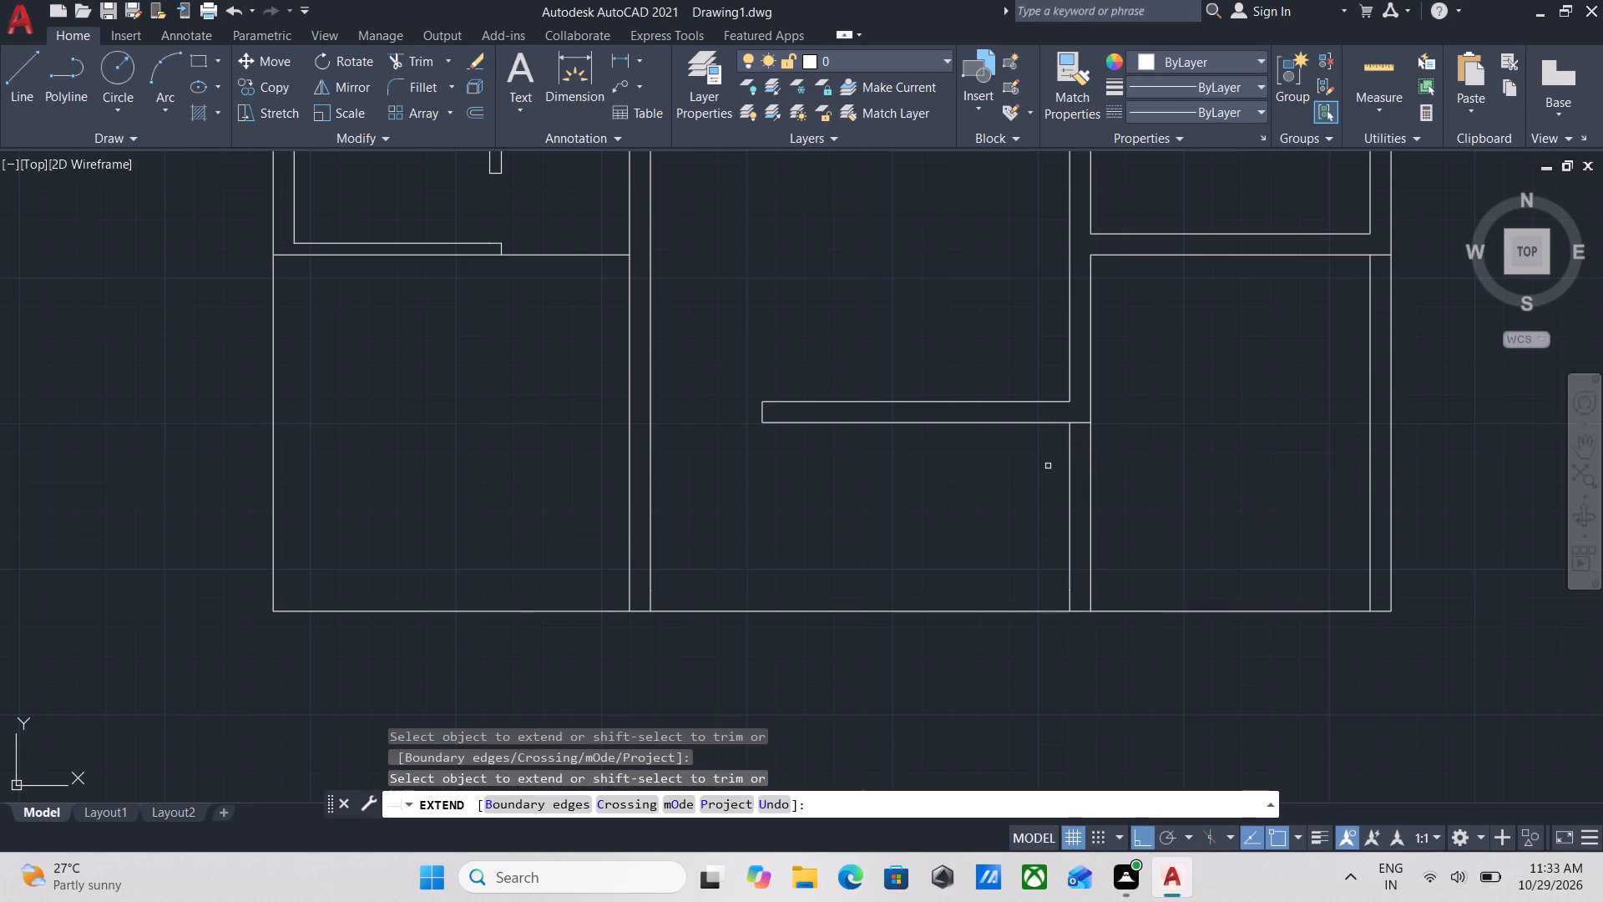
Erase both pieces of the entrance's east side-wall inner line, between the partition and the south wall line.
{"action": "scroll", "coordinate": [1077, 524], "scroll_direction": "up", "scroll_amount": 4}
{"action": "left_click_drag", "start_coordinate": [1070, 510], "coordinate": [1060, 499]}
{"action": "left_click", "coordinate": [938, 396]}
{"action": "scroll", "coordinate": [938, 396], "scroll_direction": "down", "scroll_amount": 3}
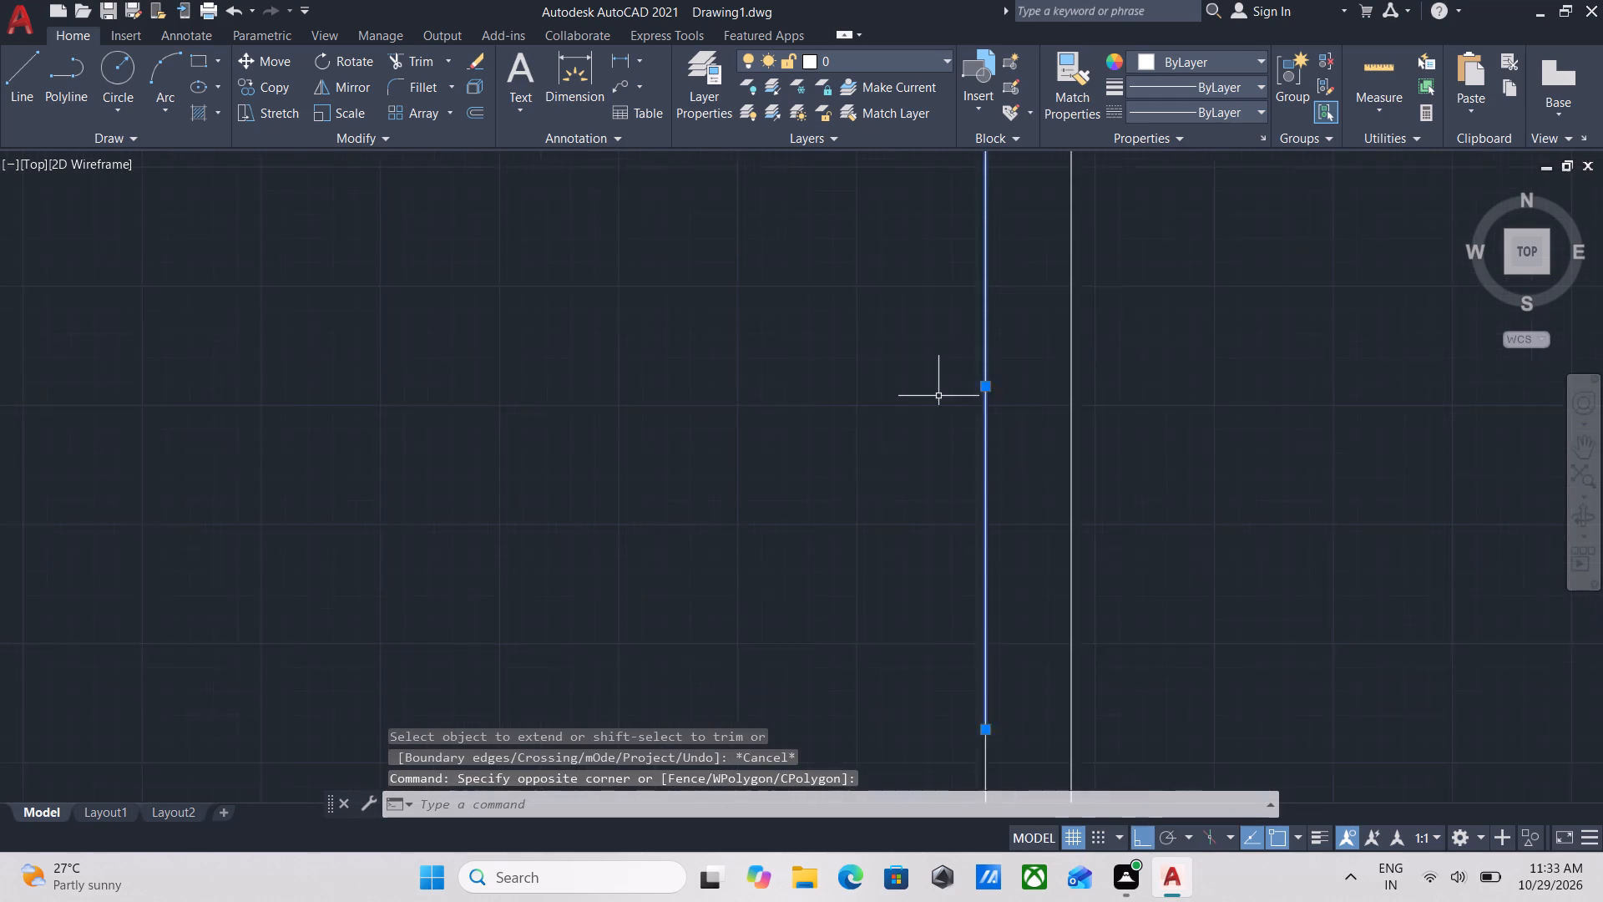
{"action": "right_click", "coordinate": [936, 396]}
{"action": "left_click", "coordinate": [971, 457]}
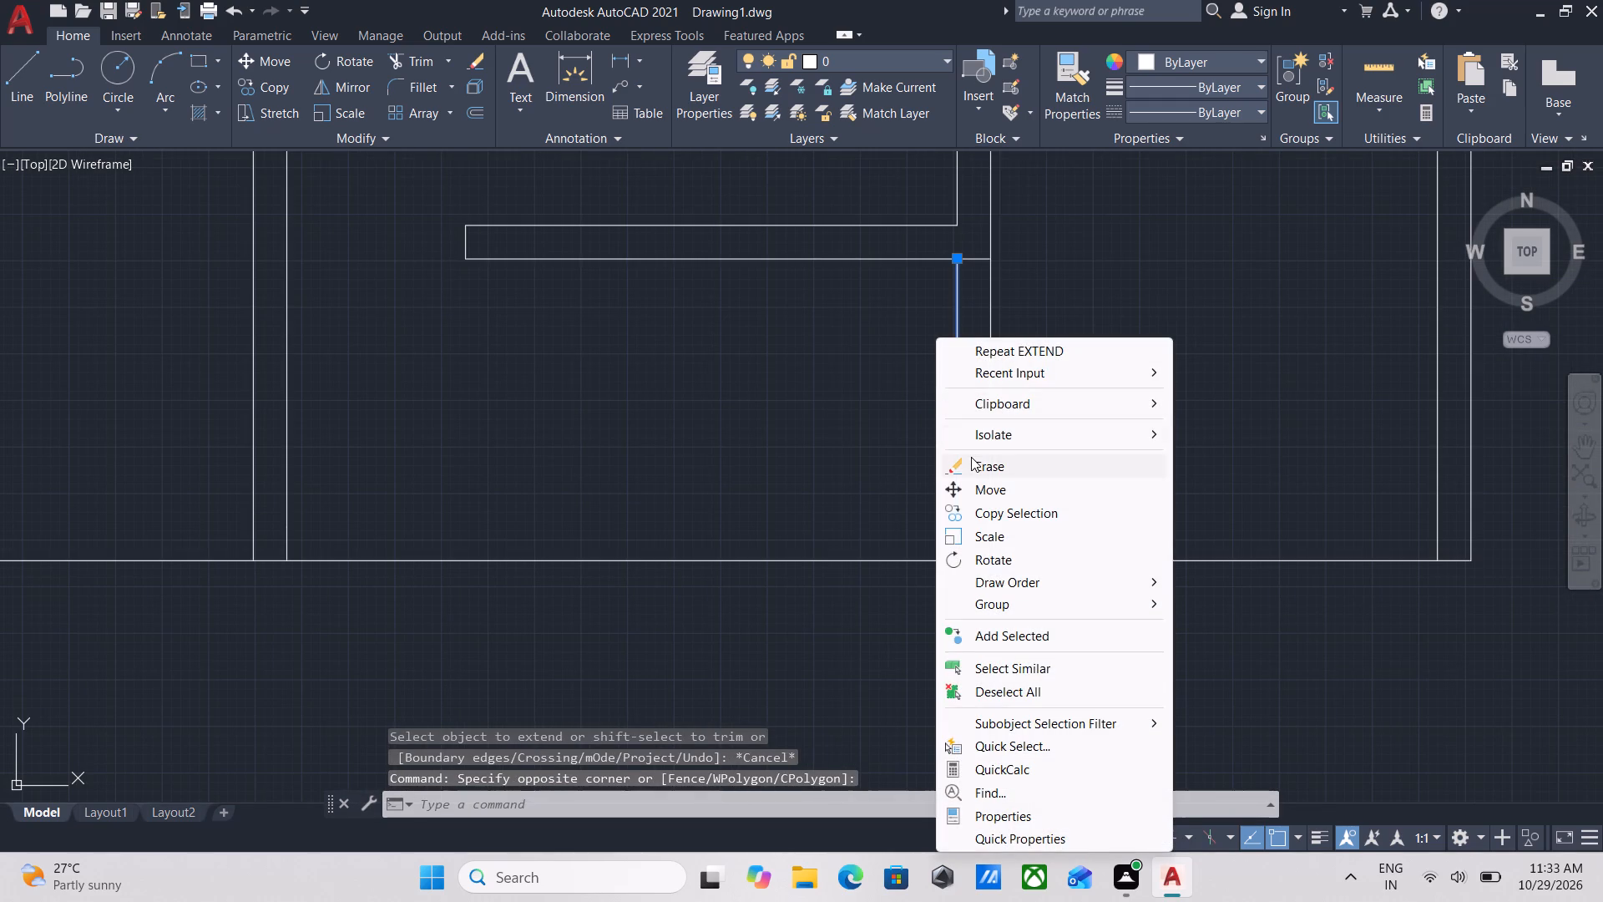
{"action": "scroll", "coordinate": [962, 543], "scroll_direction": "up", "scroll_amount": 4}
{"action": "left_click", "coordinate": [963, 499]}
{"action": "left_click", "coordinate": [832, 357]}
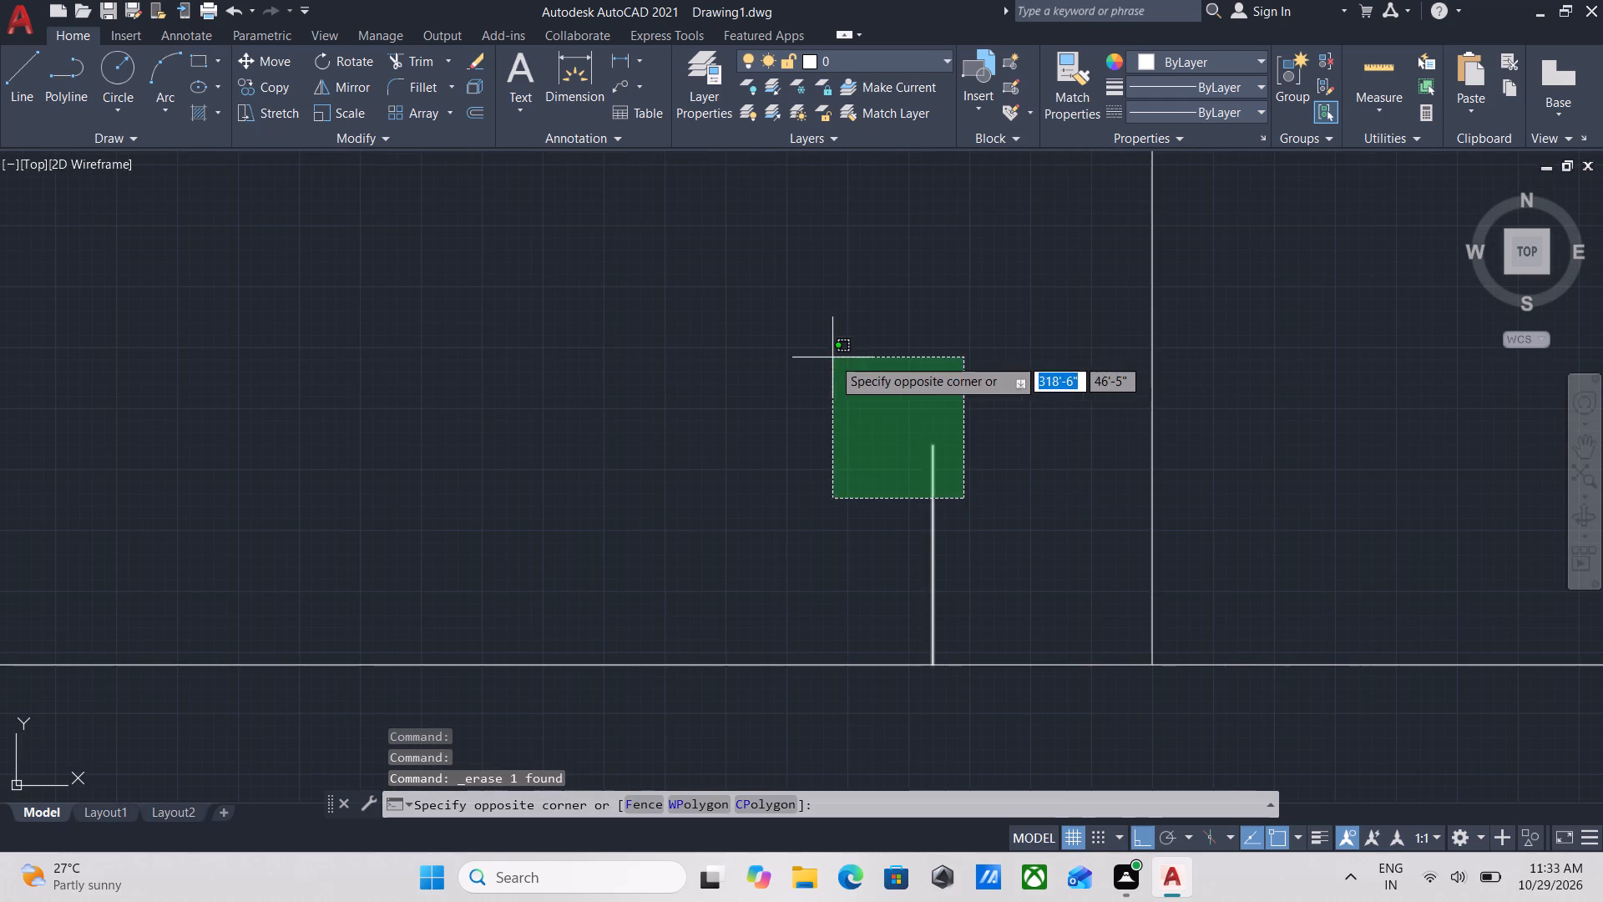
{"action": "right_click", "coordinate": [832, 357]}
{"action": "left_click", "coordinate": [913, 473]}
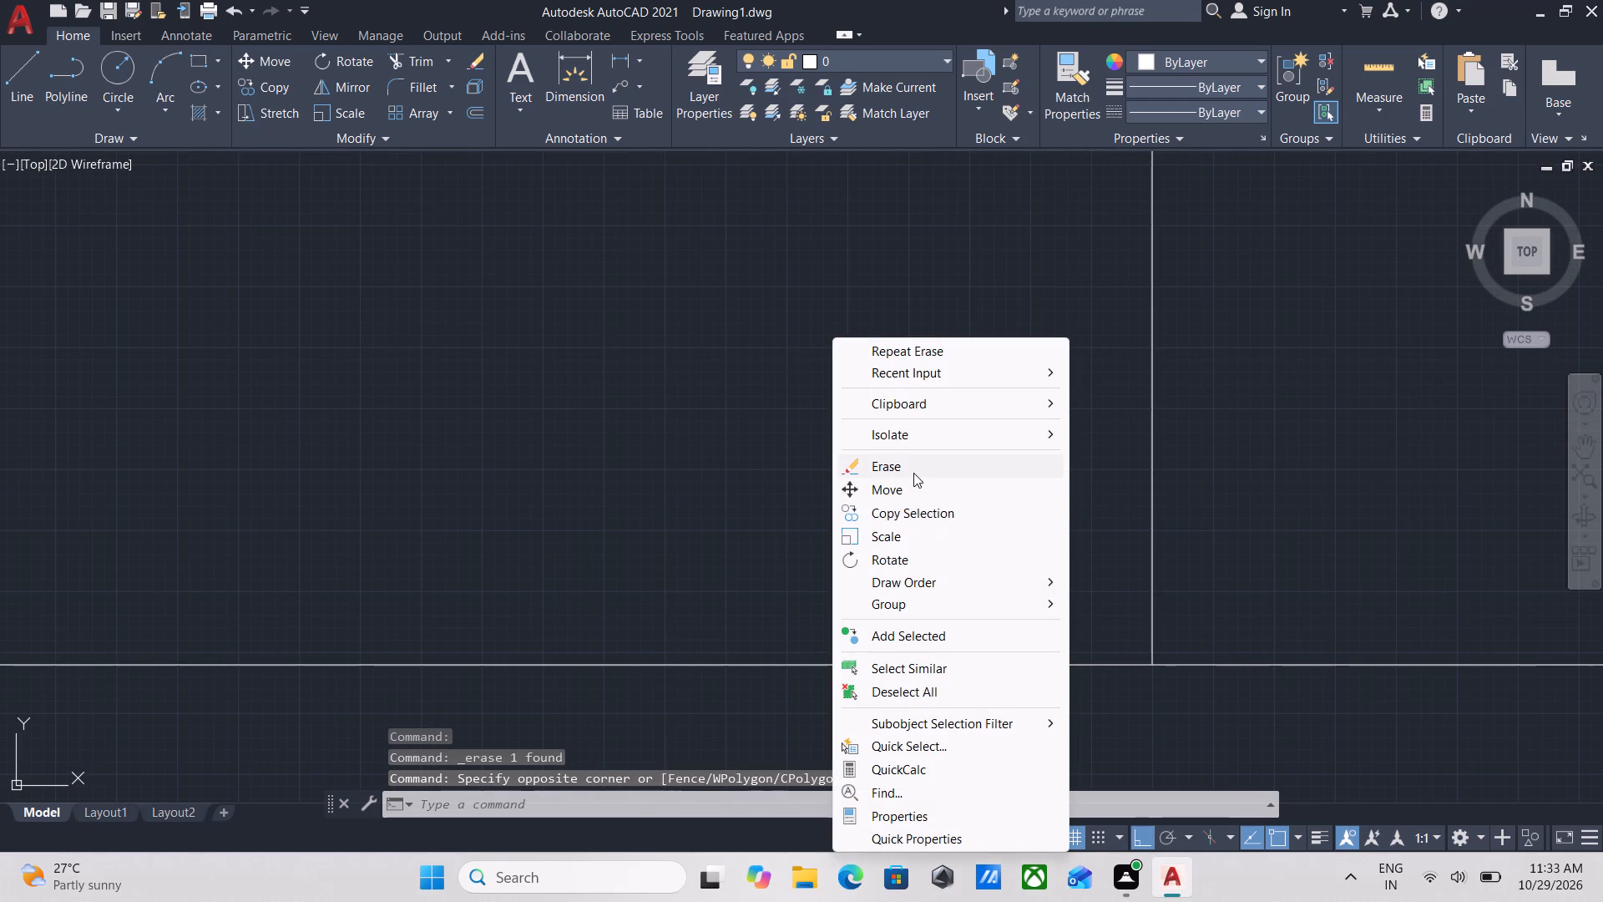
Draw a short horizontal line across the wall east of the southwest room, level with the partition's south line.
{"action": "scroll", "coordinate": [913, 473], "scroll_direction": "down", "scroll_amount": 5}
{"action": "scroll", "coordinate": [780, 514], "scroll_direction": "down", "scroll_amount": 1}
{"action": "middle_click_drag", "start_coordinate": [780, 514], "coordinate": [813, 565]}
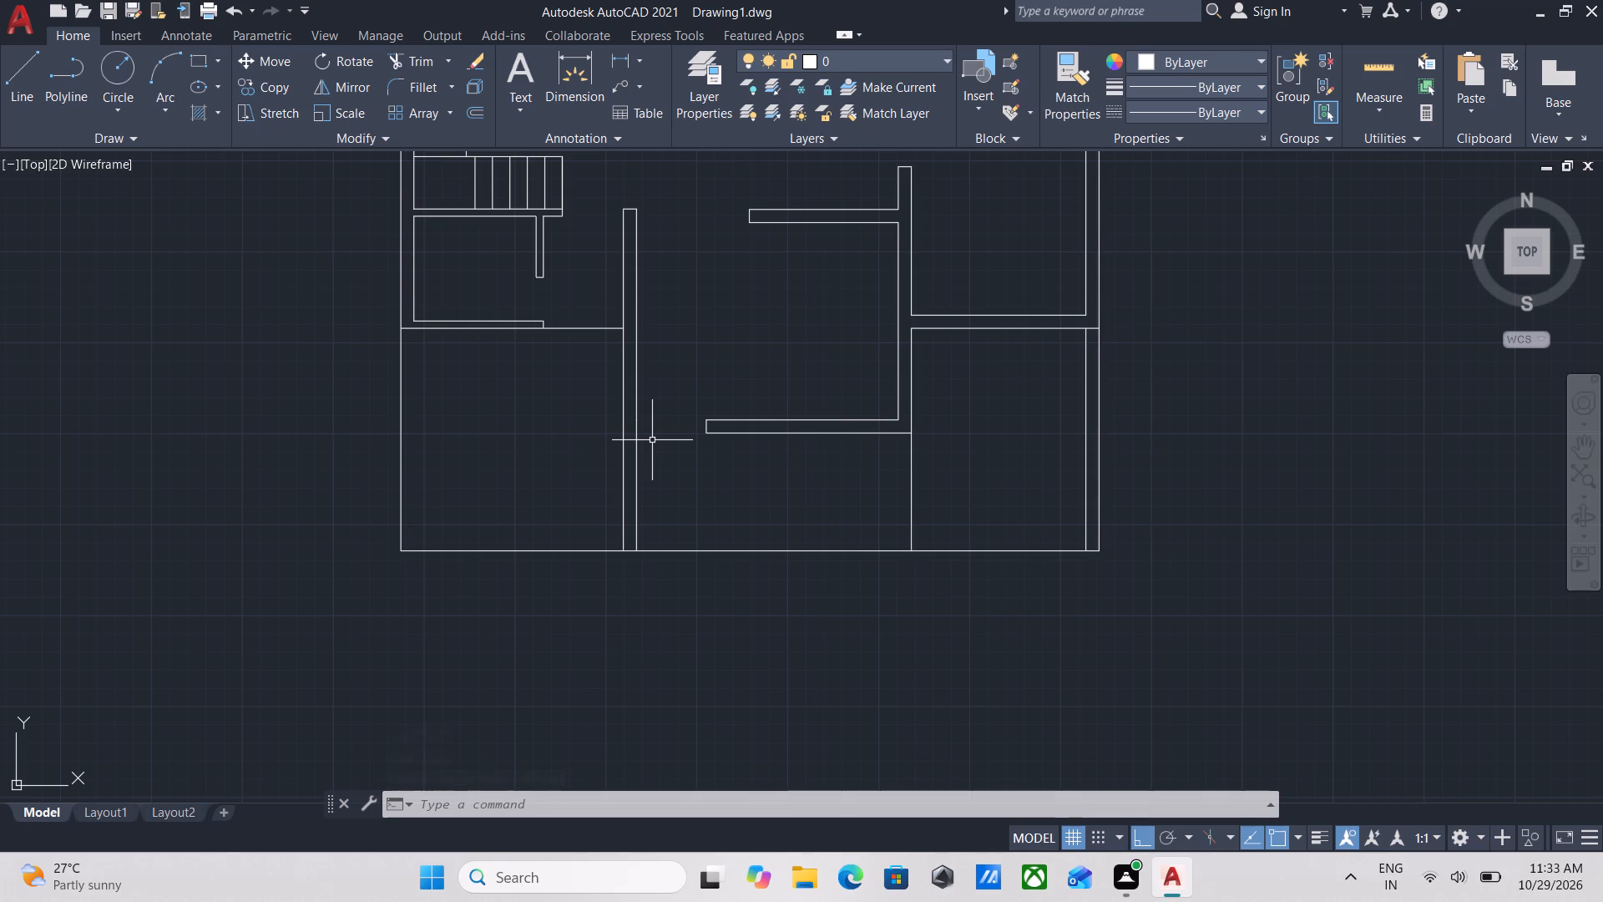
{"action": "key", "text": "l"}
{"action": "key", "text": "Return"}
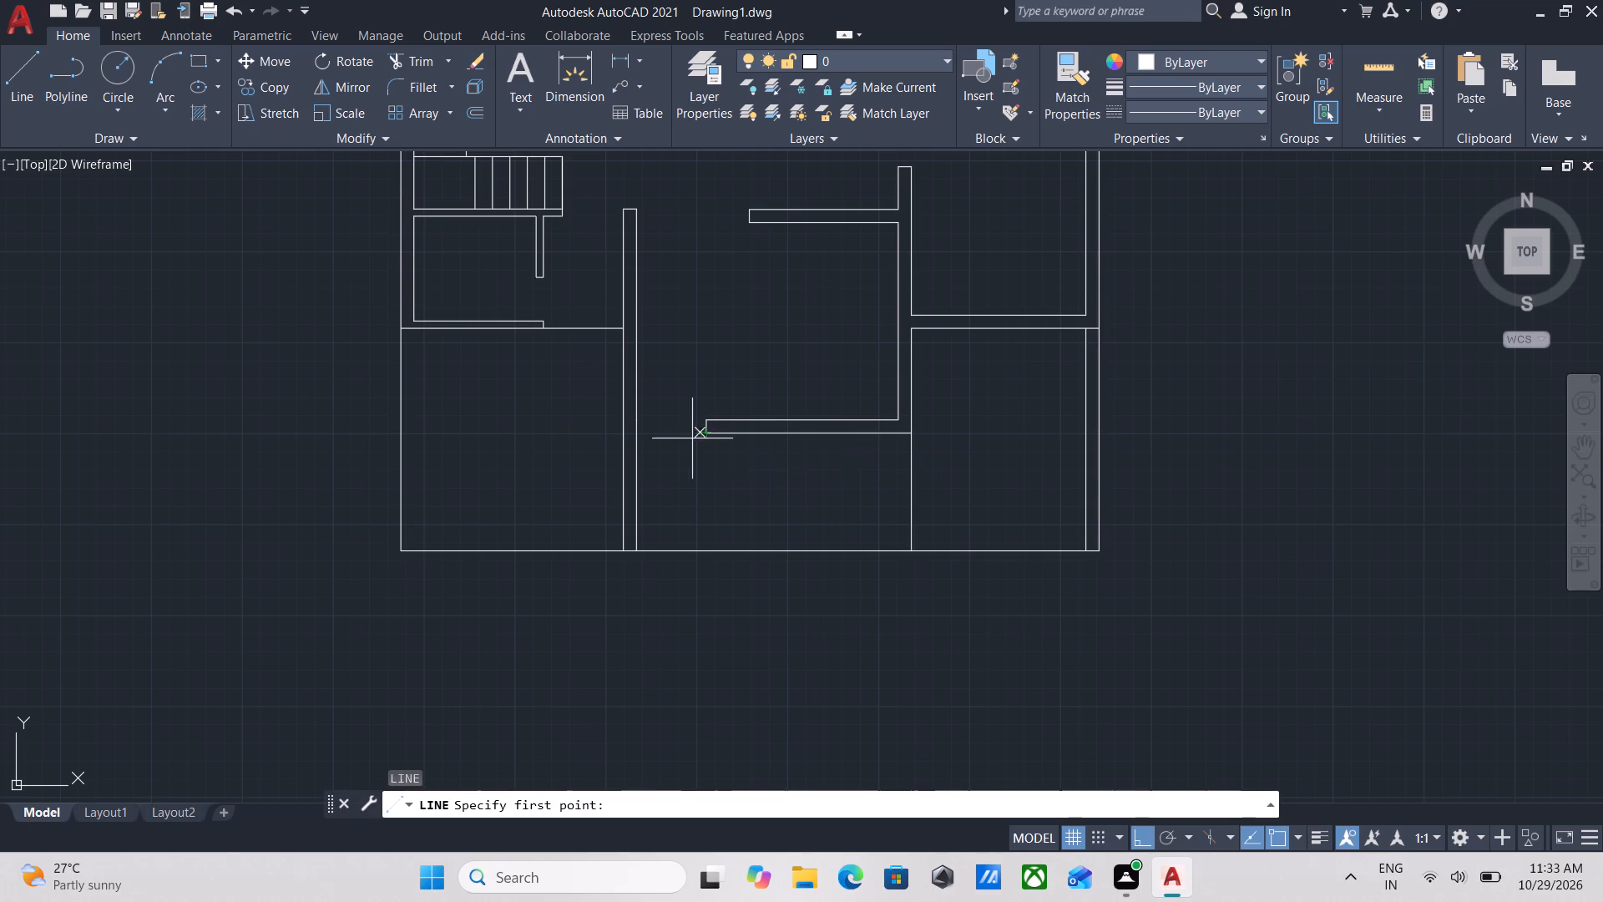
{"action": "scroll", "coordinate": [629, 434], "scroll_direction": "up", "scroll_amount": 2}
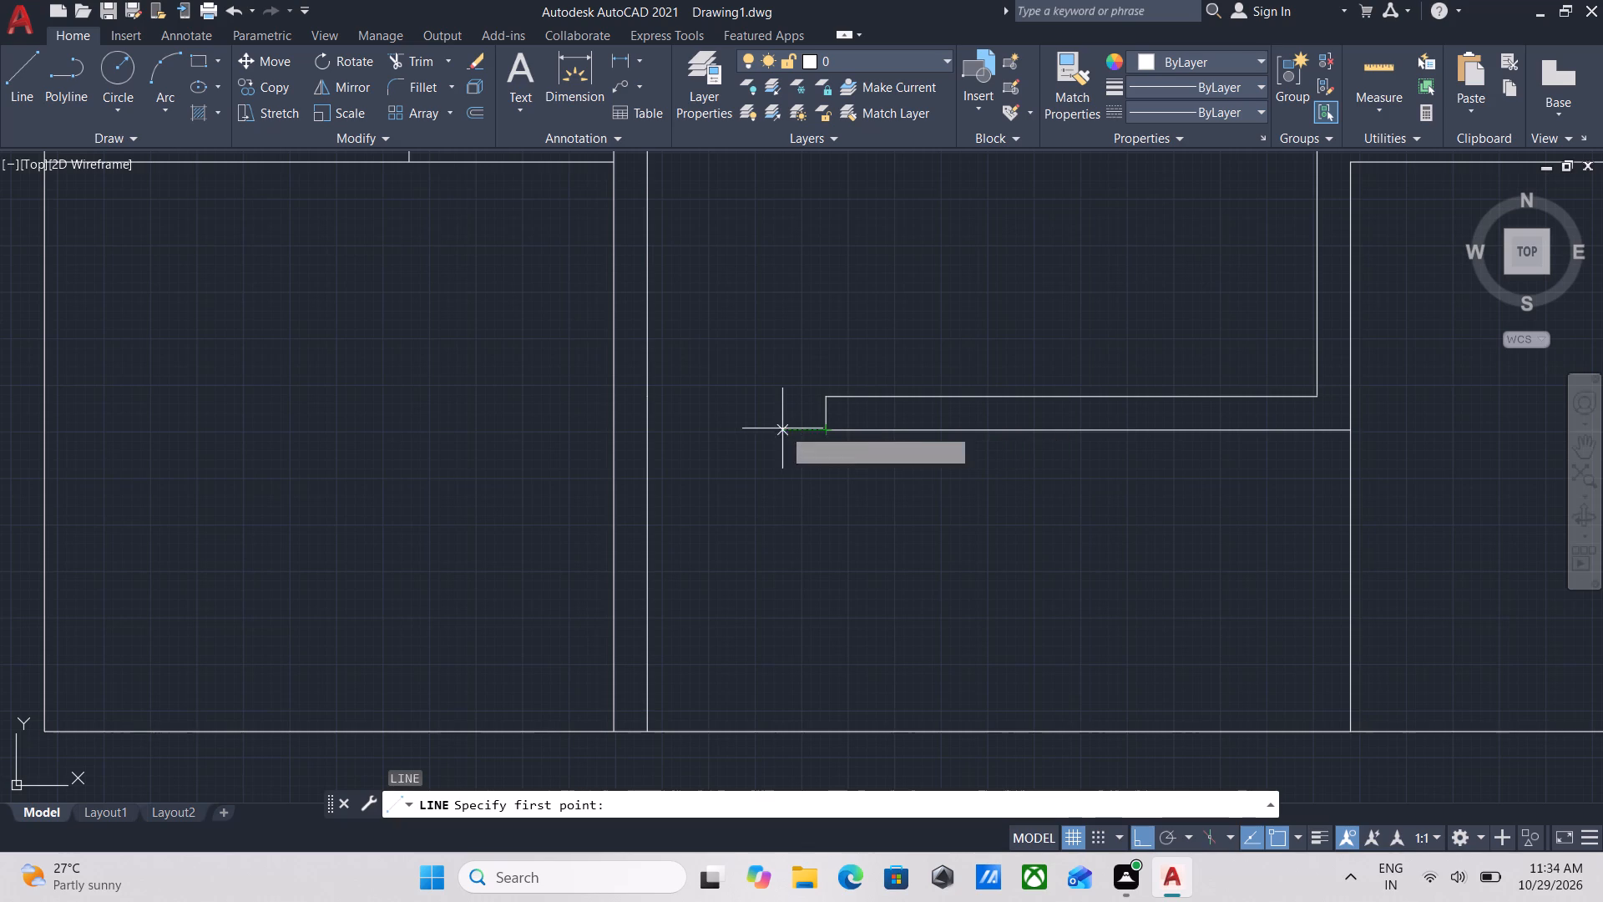
{"action": "left_click", "coordinate": [644, 432]}
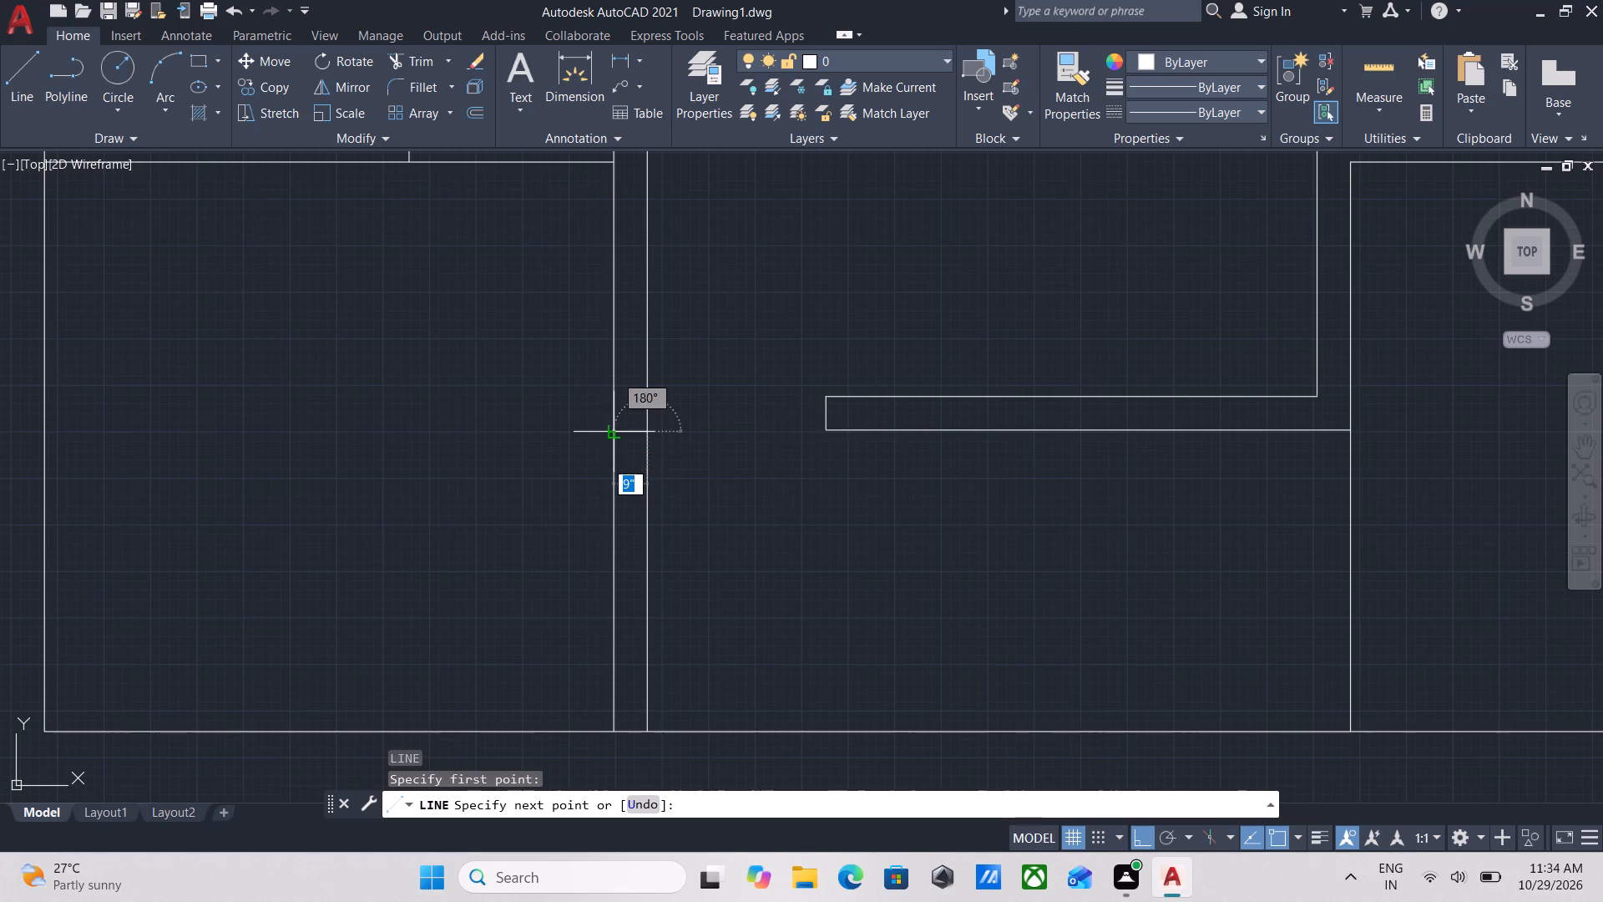
{"action": "left_click", "coordinate": [609, 433]}
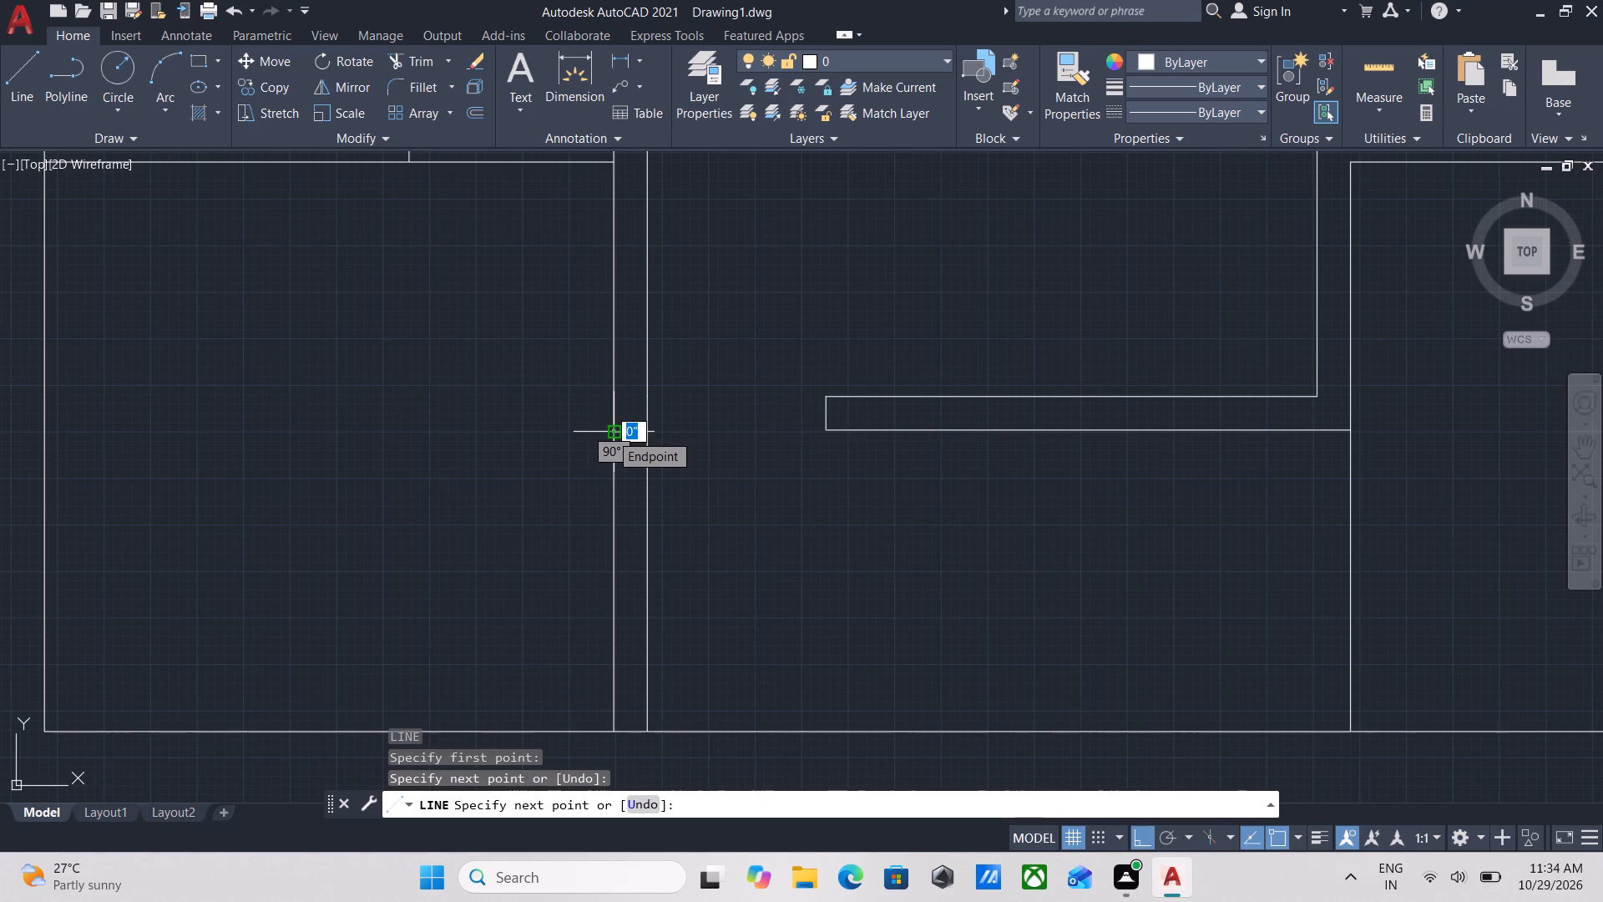
{"action": "key", "text": "Escape"}
Trim the wall's east line south of the short cross line, including the leftover stub at the south wall line.
{"action": "middle_click_drag", "start_coordinate": [675, 496], "coordinate": [678, 443]}
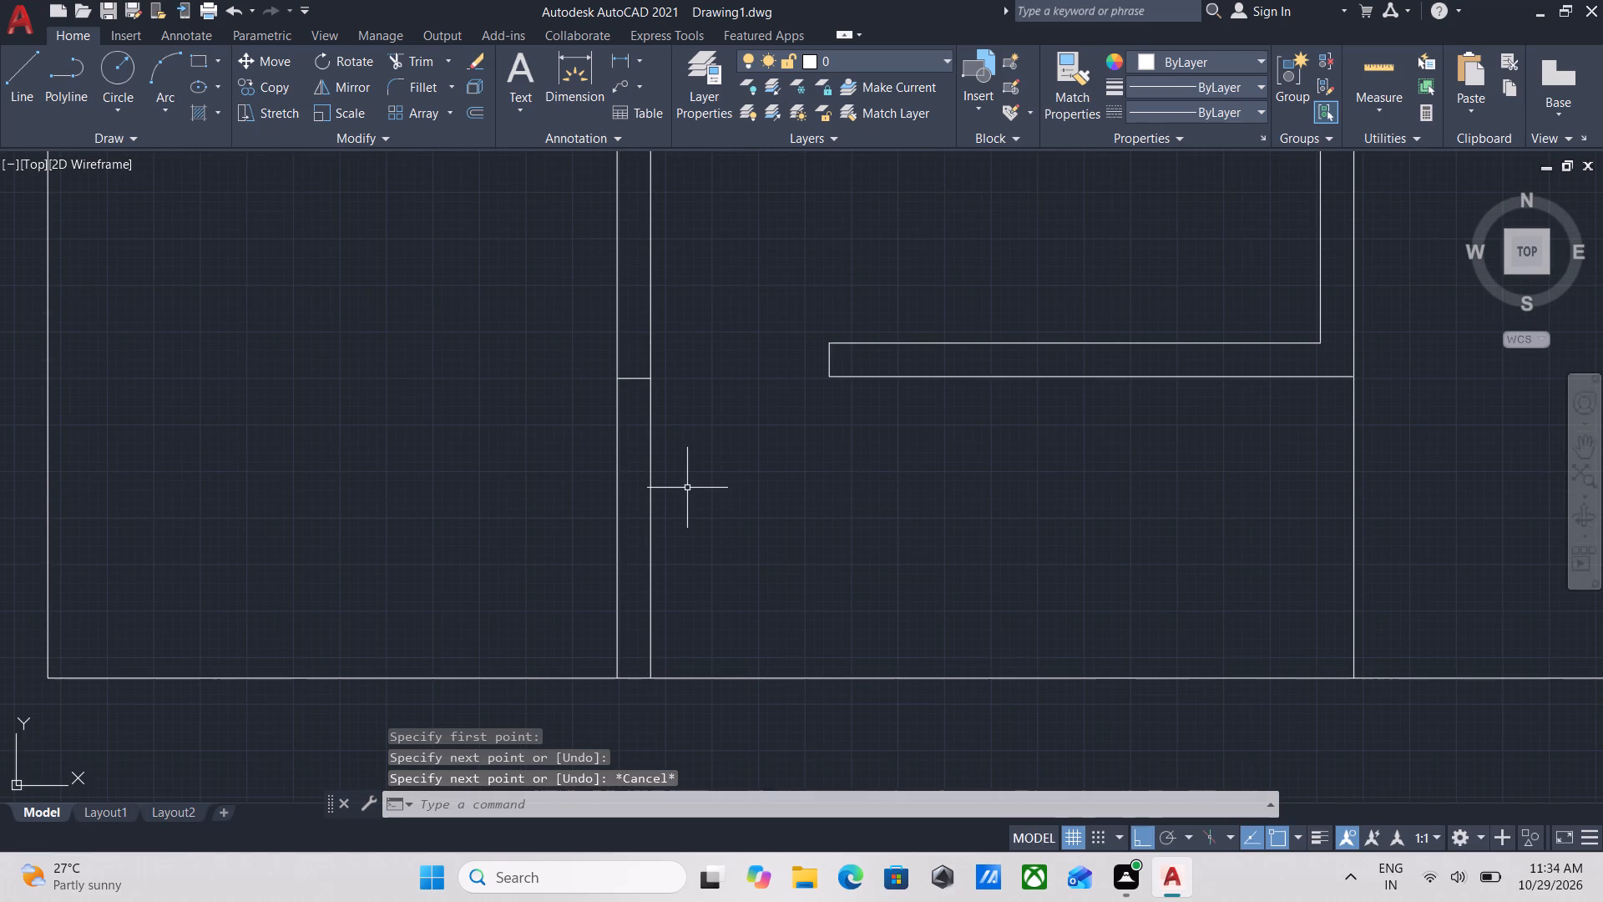
{"action": "type", "text": "tr"}
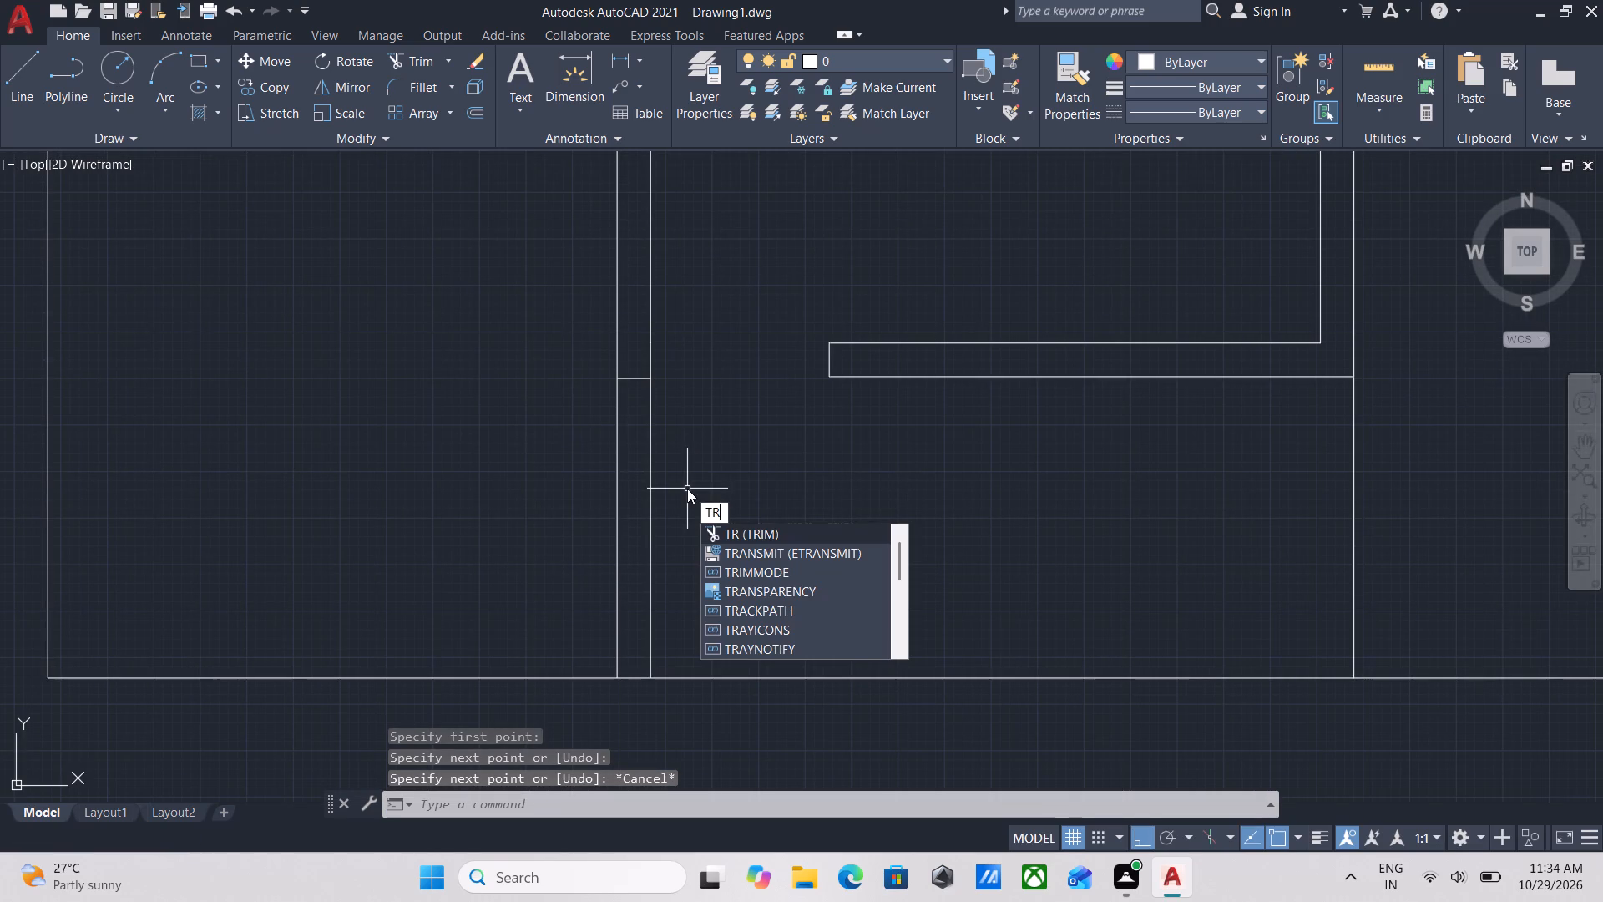
{"action": "key", "text": "Return"}
{"action": "left_click", "coordinate": [690, 489]}
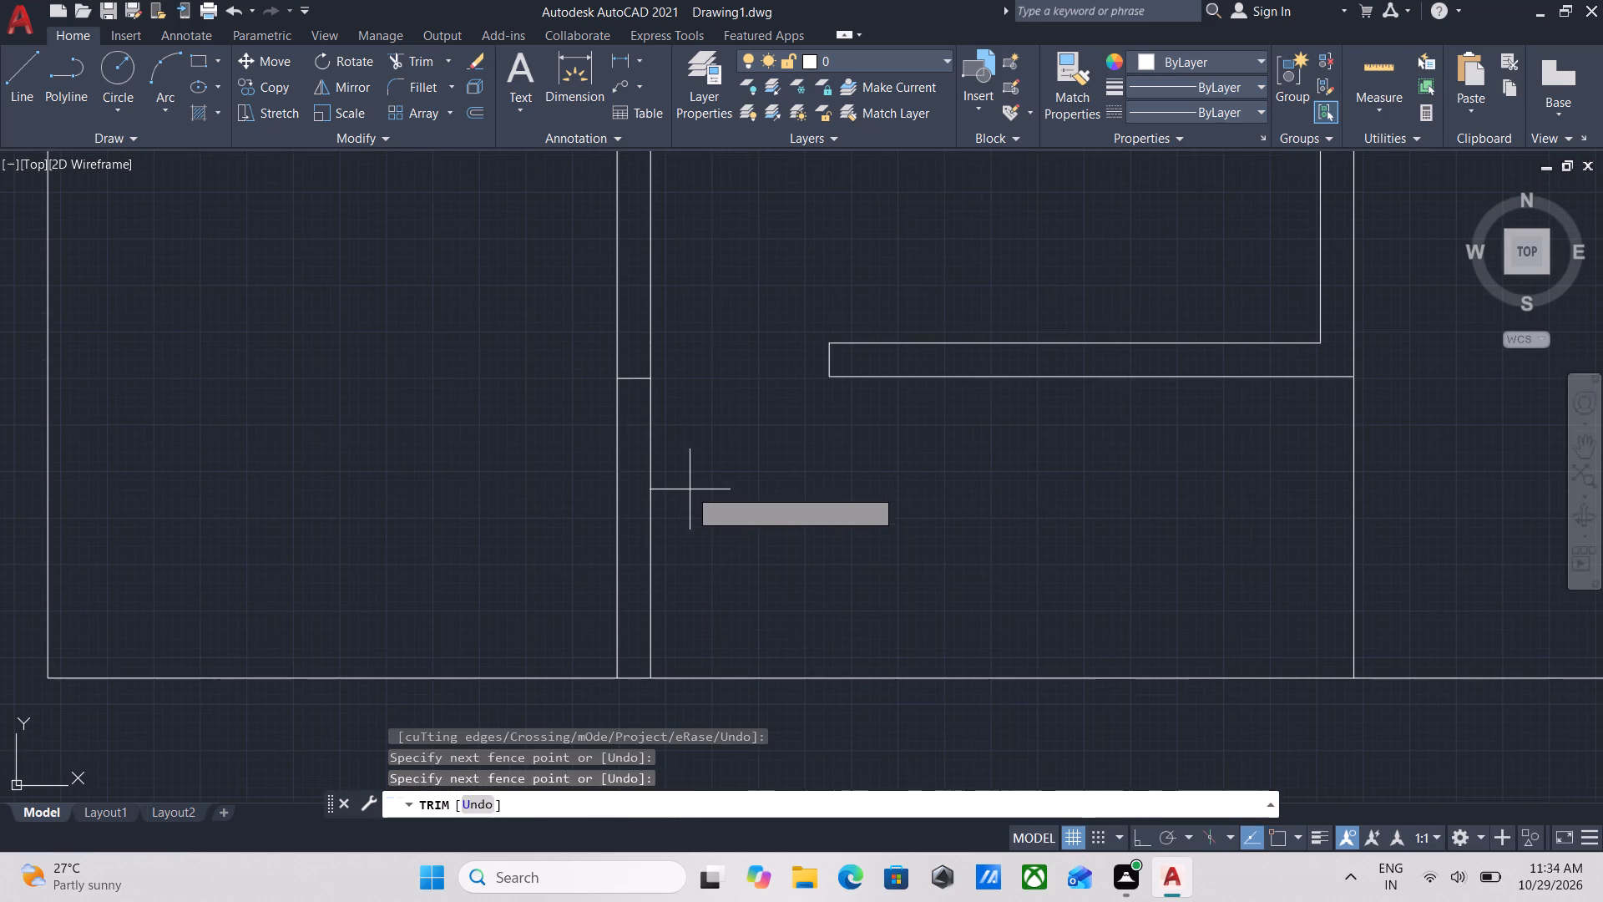
{"action": "left_click", "coordinate": [644, 445]}
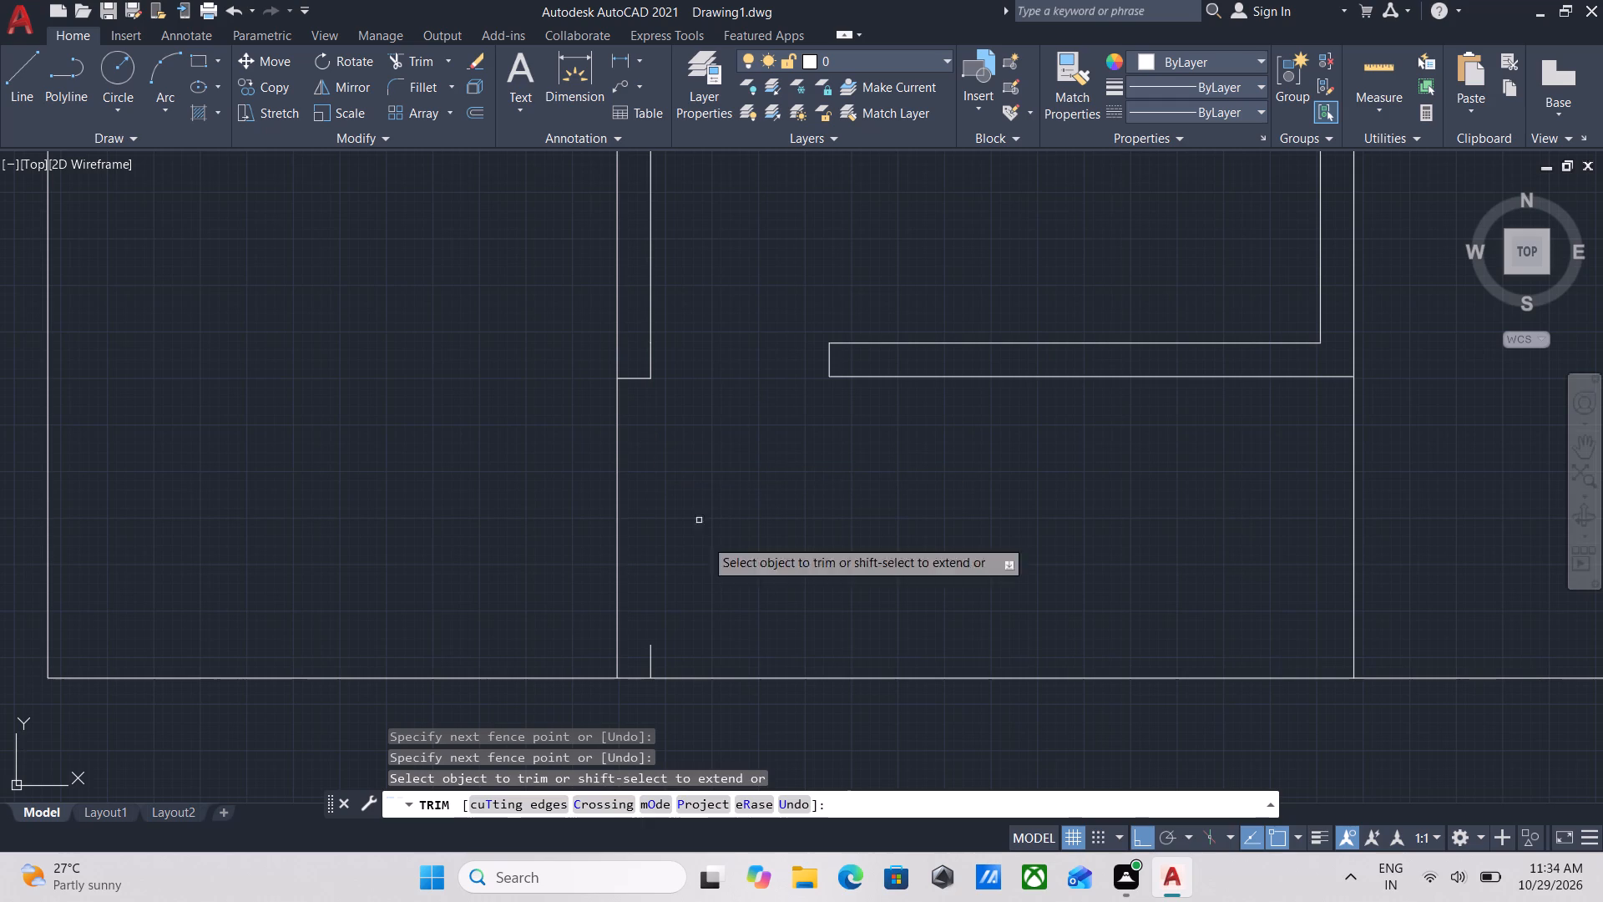
{"action": "scroll", "coordinate": [682, 723], "scroll_direction": "up", "scroll_amount": 2}
{"action": "scroll", "coordinate": [623, 640], "scroll_direction": "up", "scroll_amount": 1}
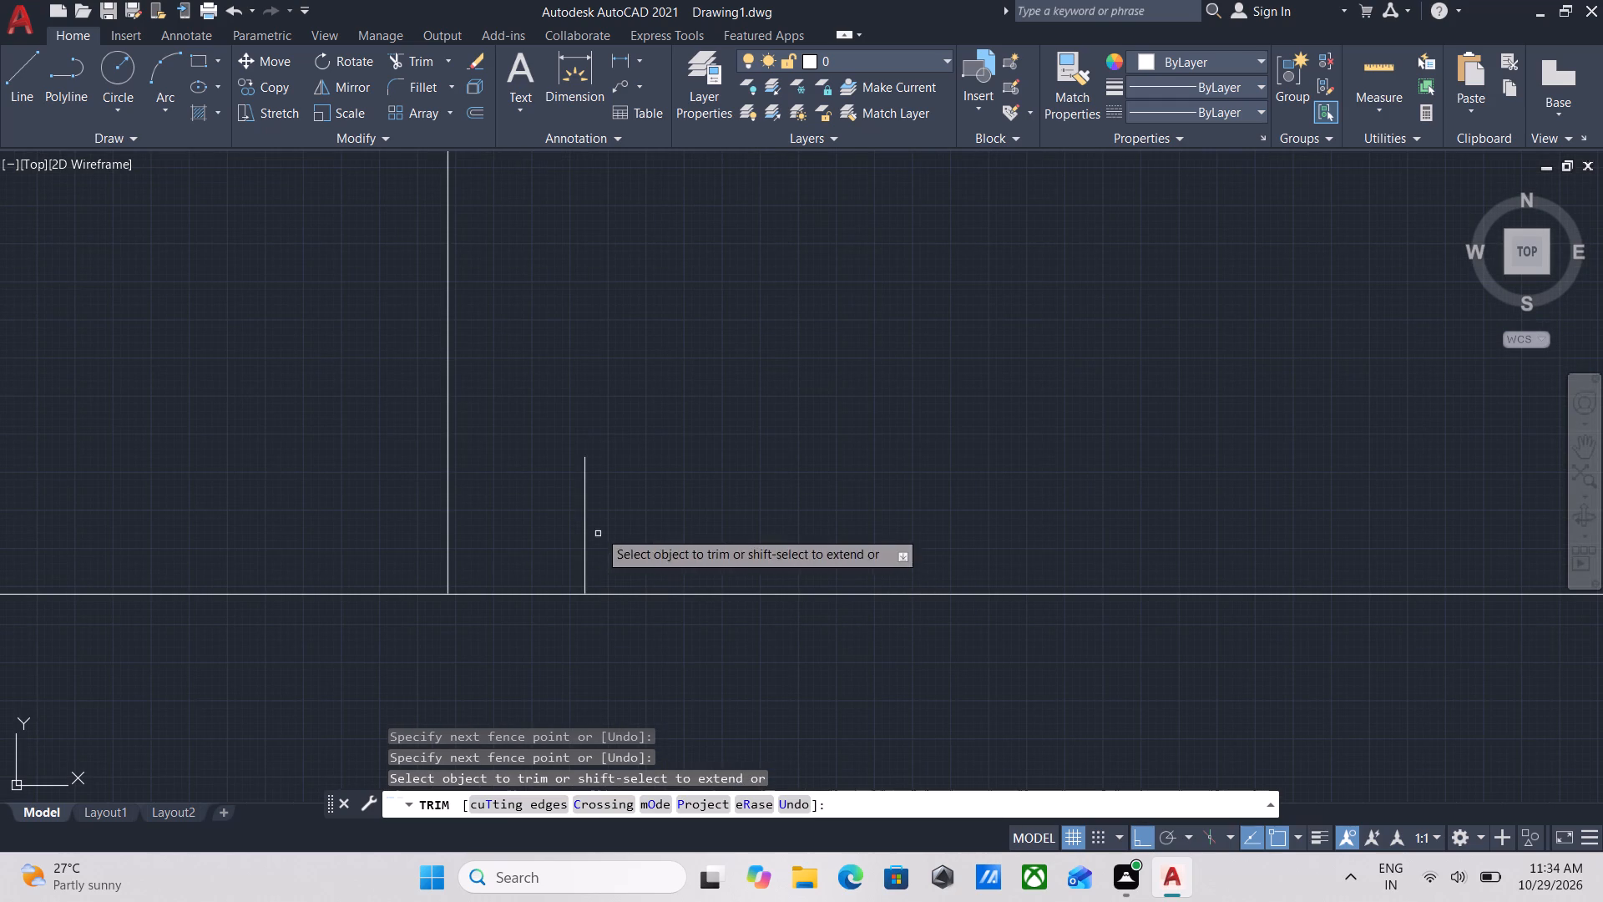
{"action": "left_click", "coordinate": [612, 521]}
{"action": "left_click", "coordinate": [553, 498]}
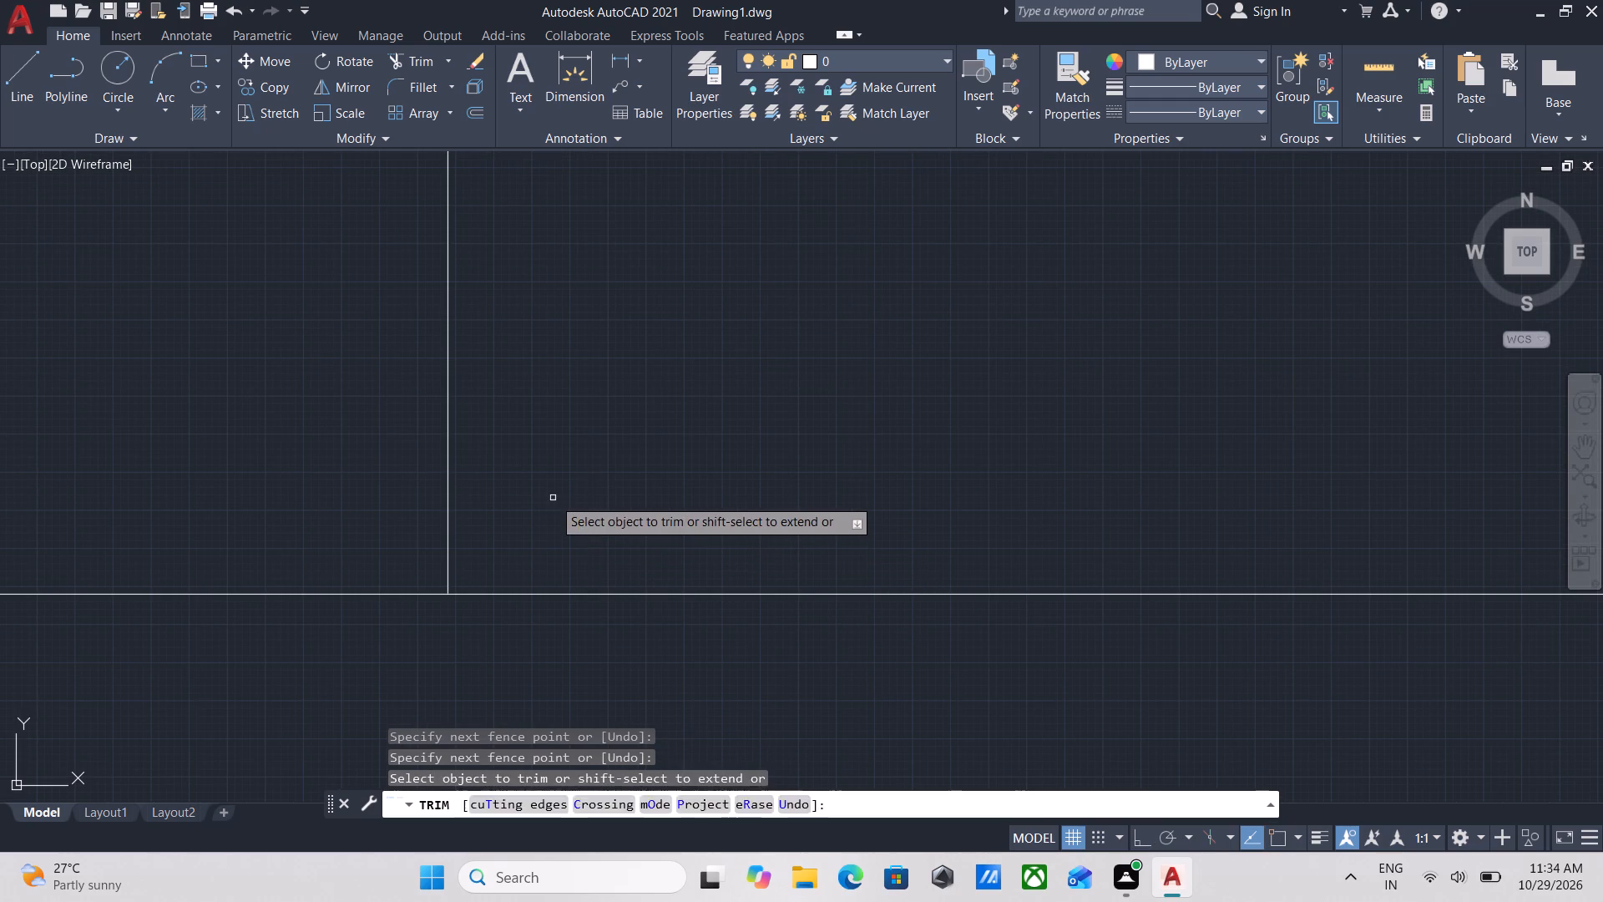
Review the reworked second layout as a whole and compare it with the original floor plan.
{"action": "key", "text": "Escape"}
{"action": "scroll", "coordinate": [671, 503], "scroll_direction": "down", "scroll_amount": 6}
{"action": "middle_click_drag", "start_coordinate": [715, 507], "coordinate": [720, 584]}
{"action": "scroll", "coordinate": [720, 584], "scroll_direction": "down", "scroll_amount": 1}
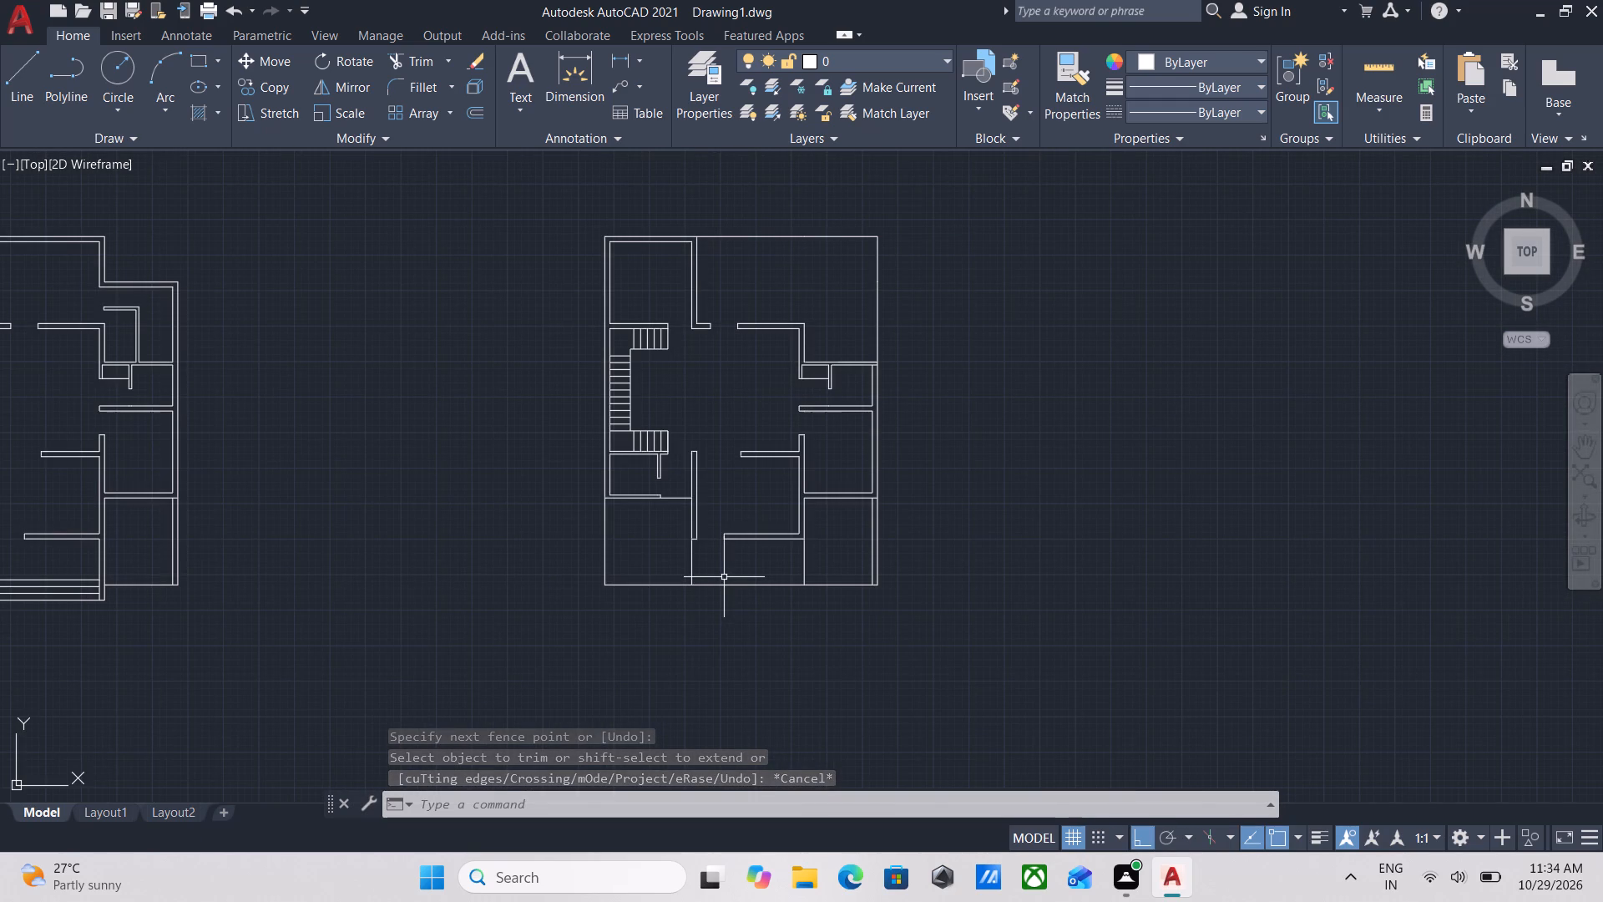
{"action": "scroll", "coordinate": [790, 525], "scroll_direction": "up", "scroll_amount": 3}
{"action": "scroll", "coordinate": [766, 544], "scroll_direction": "down", "scroll_amount": 1}
{"action": "middle_click_drag", "start_coordinate": [763, 544], "coordinate": [763, 545]}
{"action": "scroll", "coordinate": [763, 544], "scroll_direction": "down", "scroll_amount": 1}
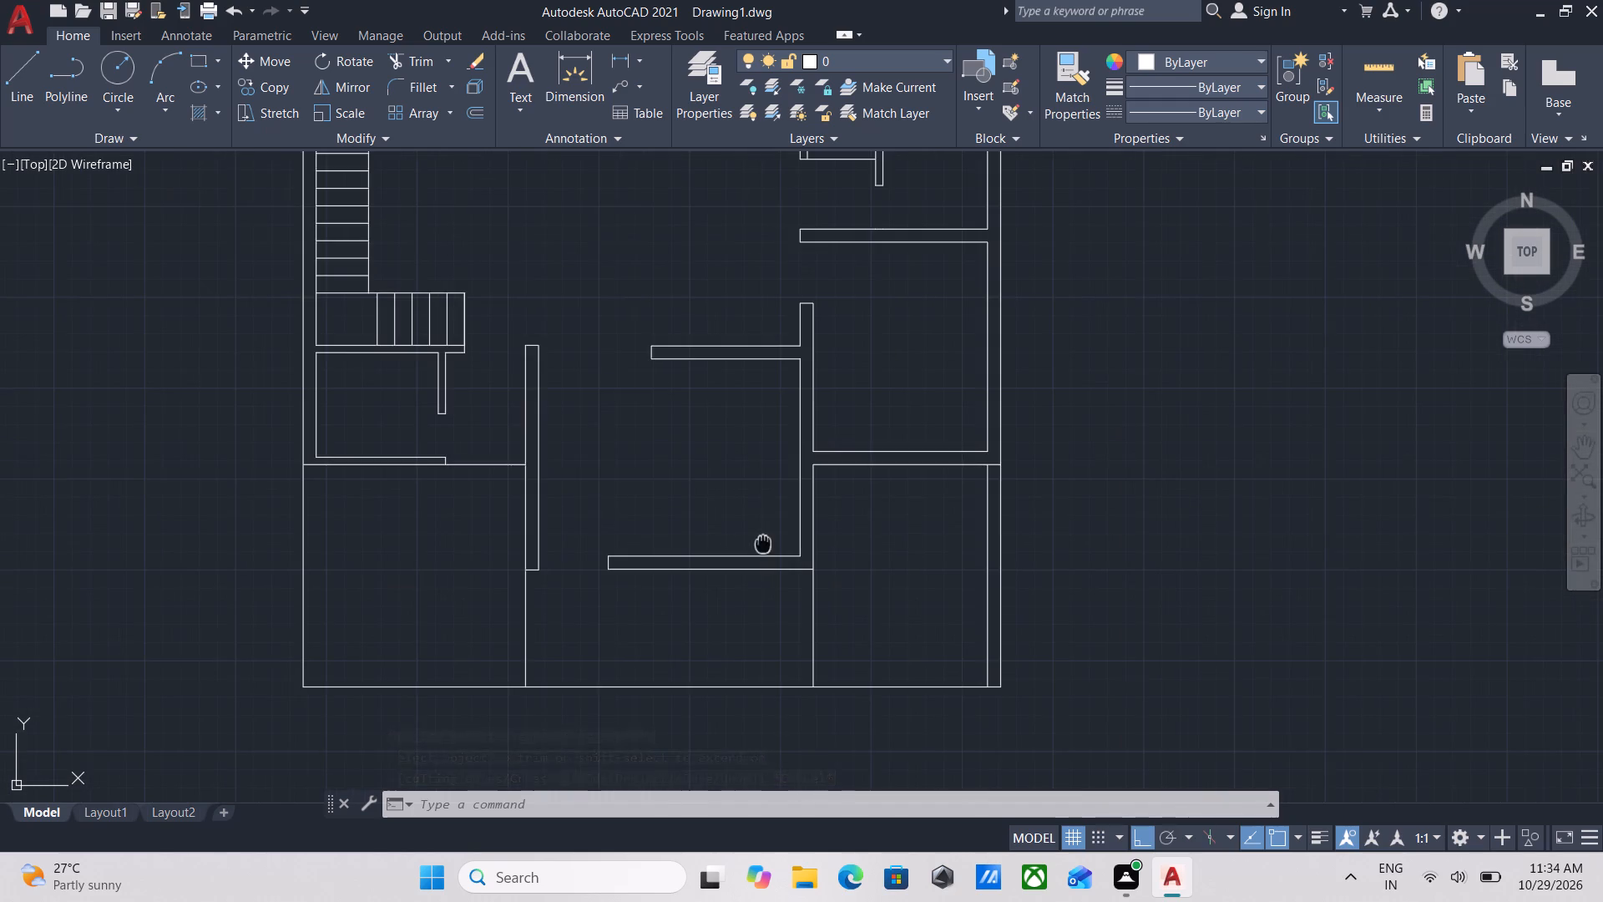
{"action": "middle_click_drag", "start_coordinate": [763, 545], "coordinate": [776, 605]}
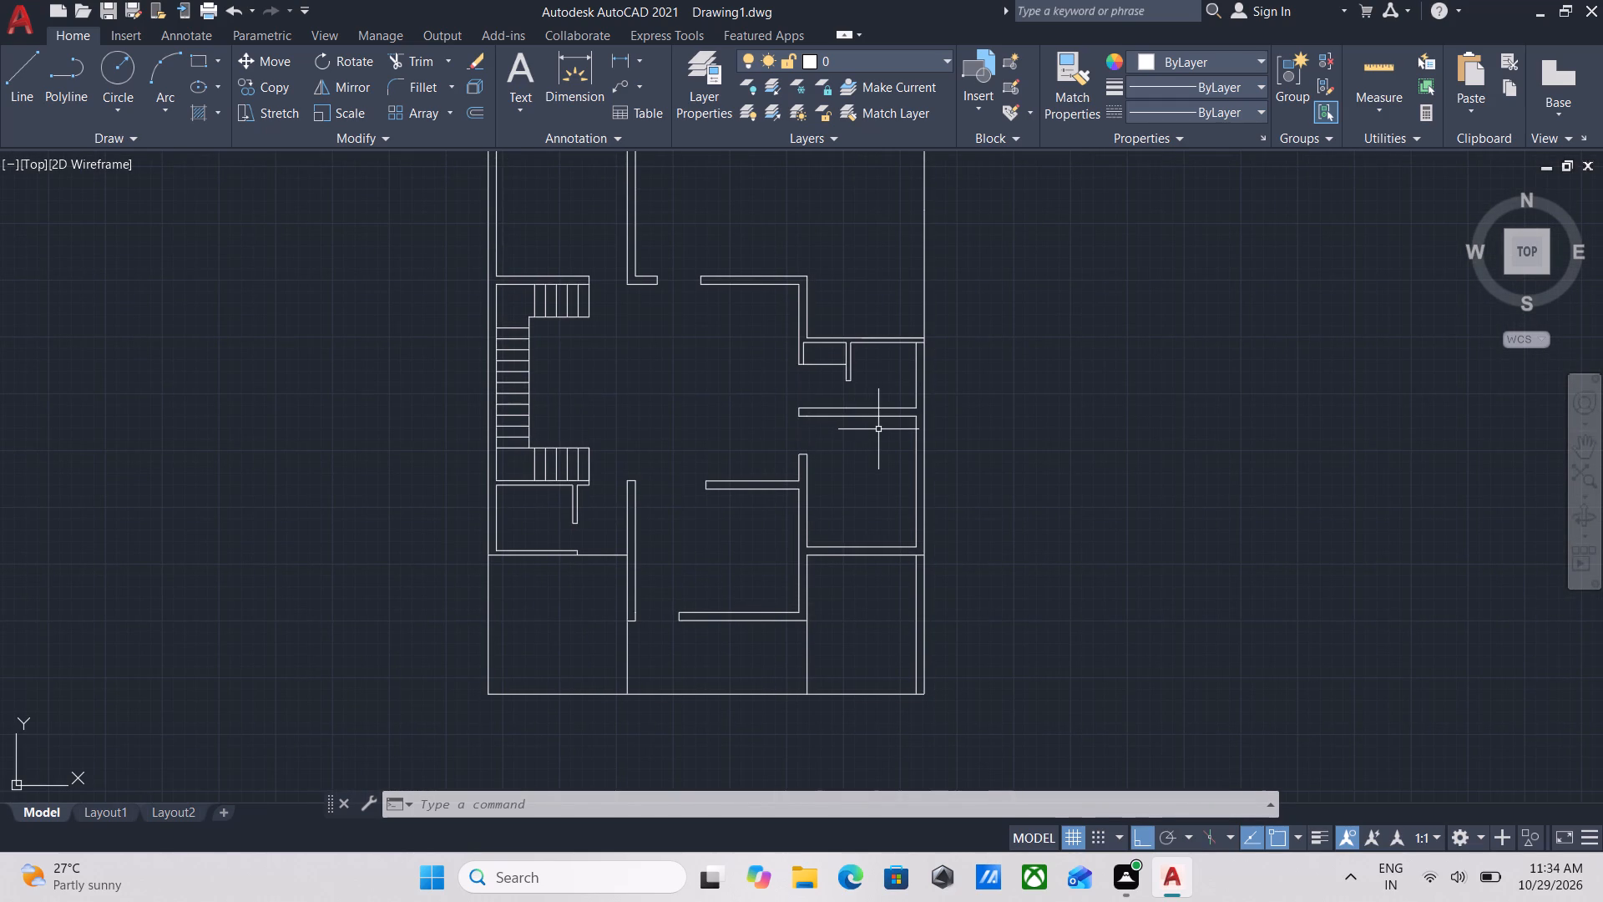
{"action": "middle_click_drag", "start_coordinate": [876, 494], "coordinate": [907, 529]}
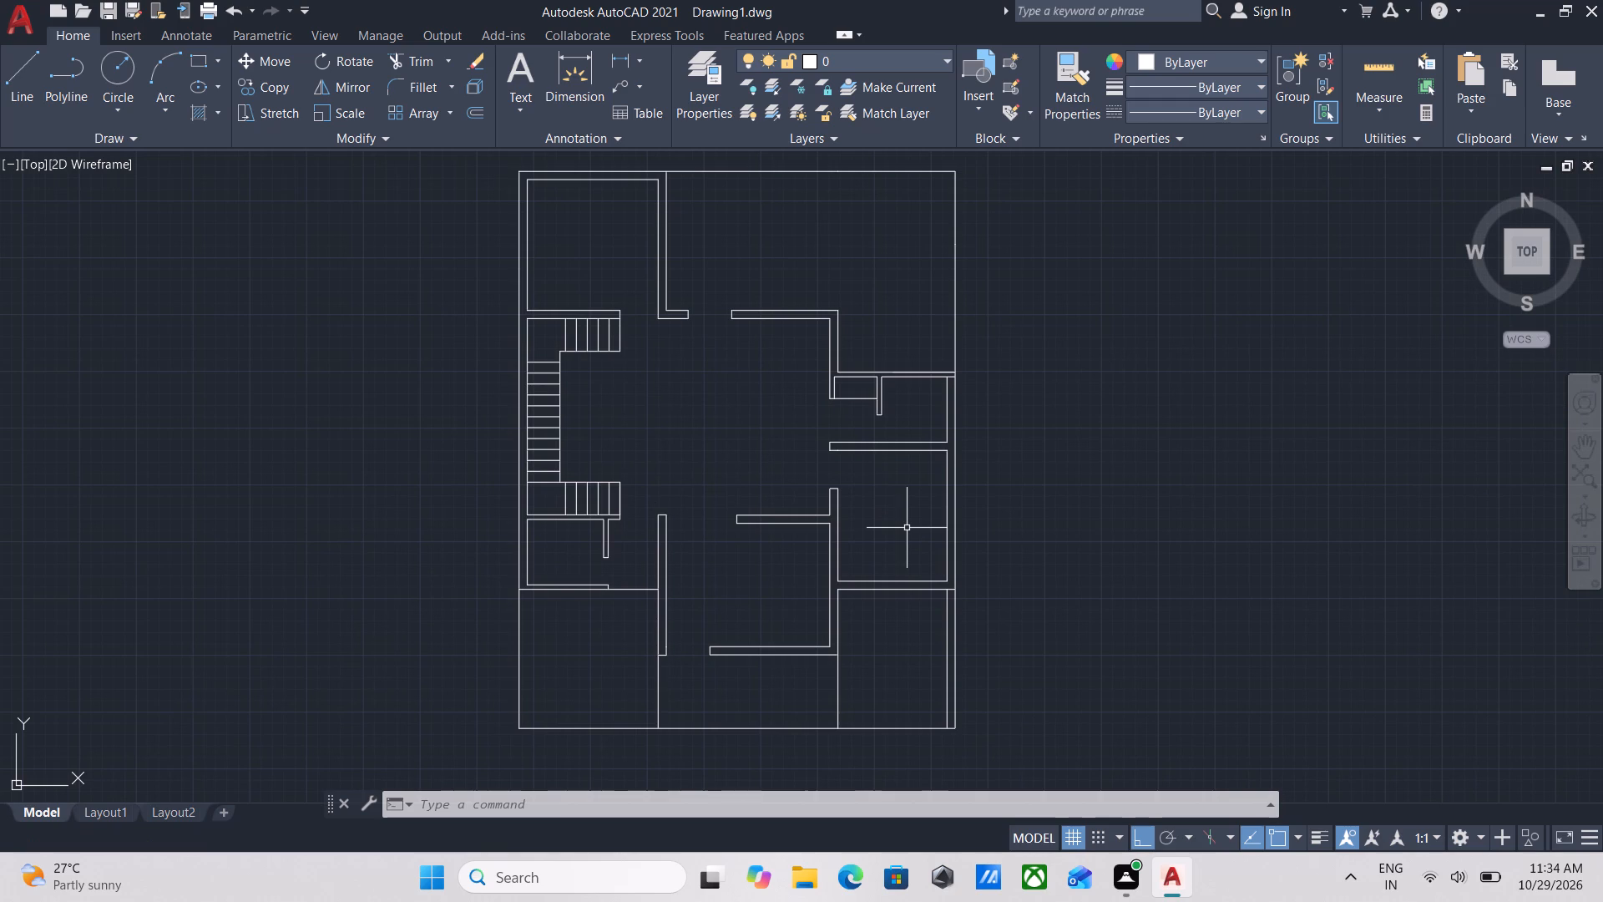
{"action": "middle_click_drag", "start_coordinate": [907, 527], "coordinate": [905, 595]}
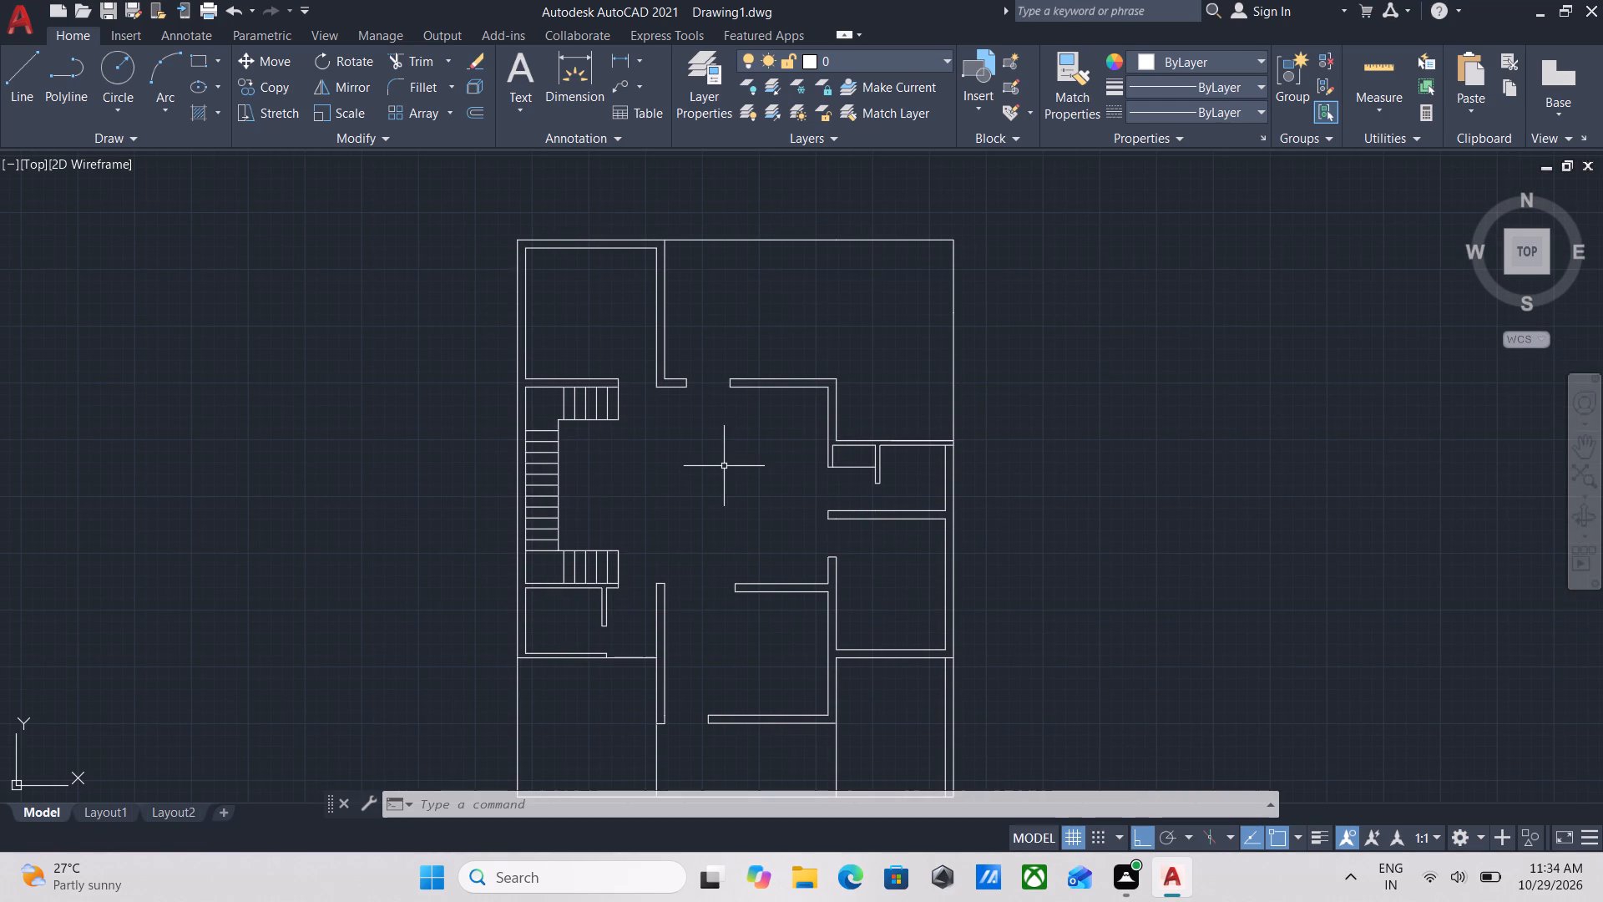
{"action": "middle_click_drag", "start_coordinate": [724, 466], "coordinate": [721, 536]}
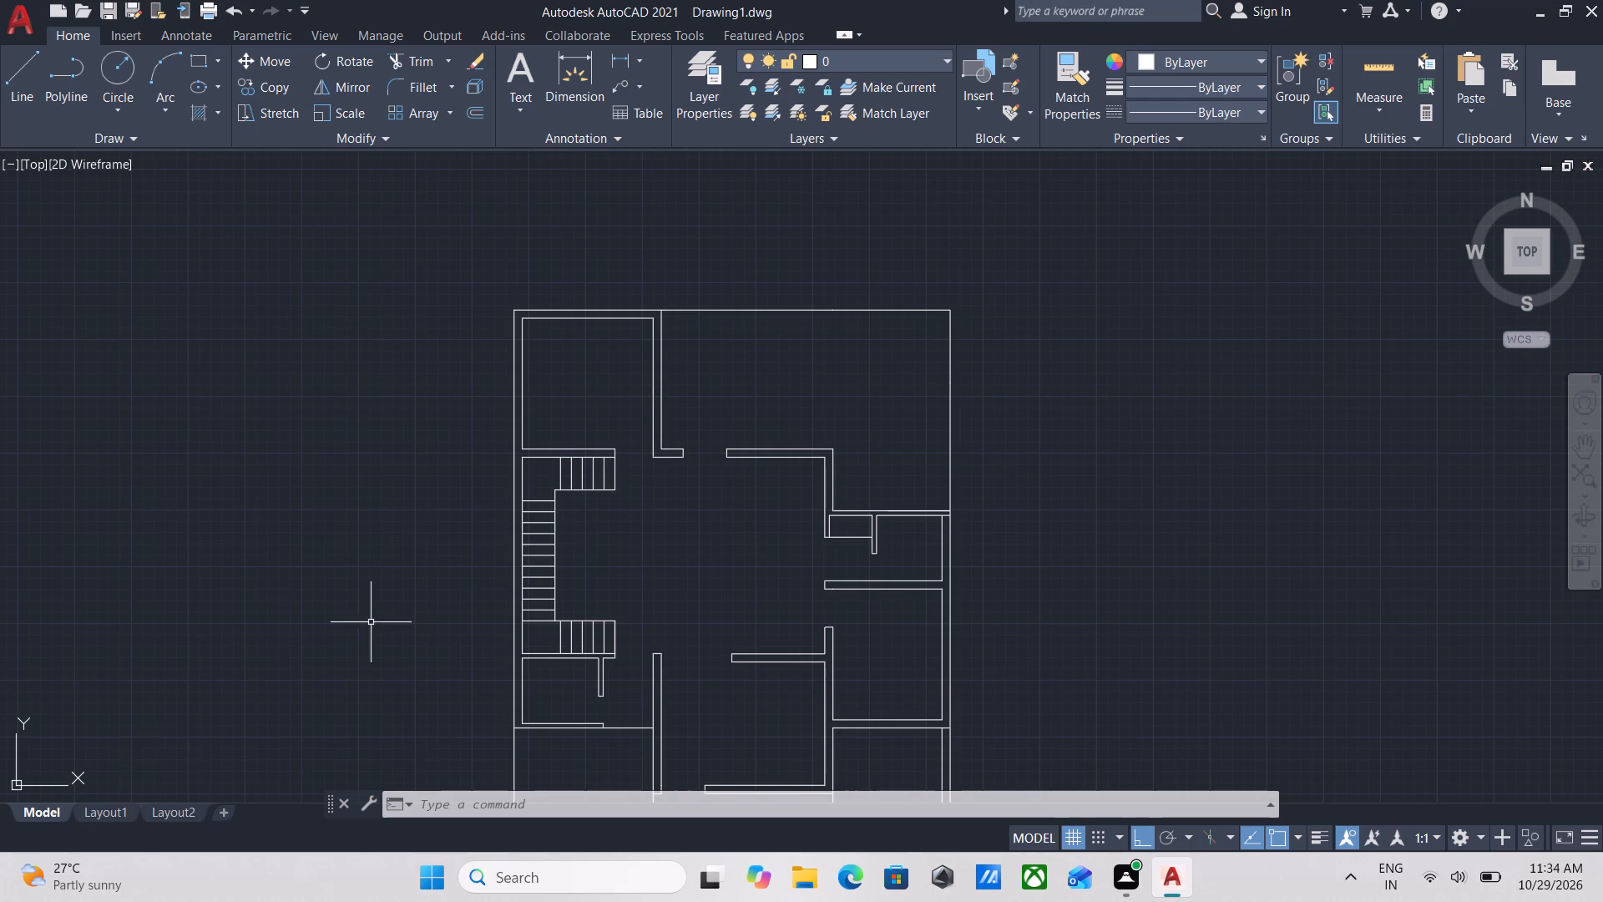
{"action": "scroll", "coordinate": [441, 570], "scroll_direction": "down", "scroll_amount": 2}
{"action": "middle_click_drag", "start_coordinate": [477, 566], "coordinate": [619, 524]}
{"action": "middle_click_drag", "start_coordinate": [524, 542], "coordinate": [608, 520]}
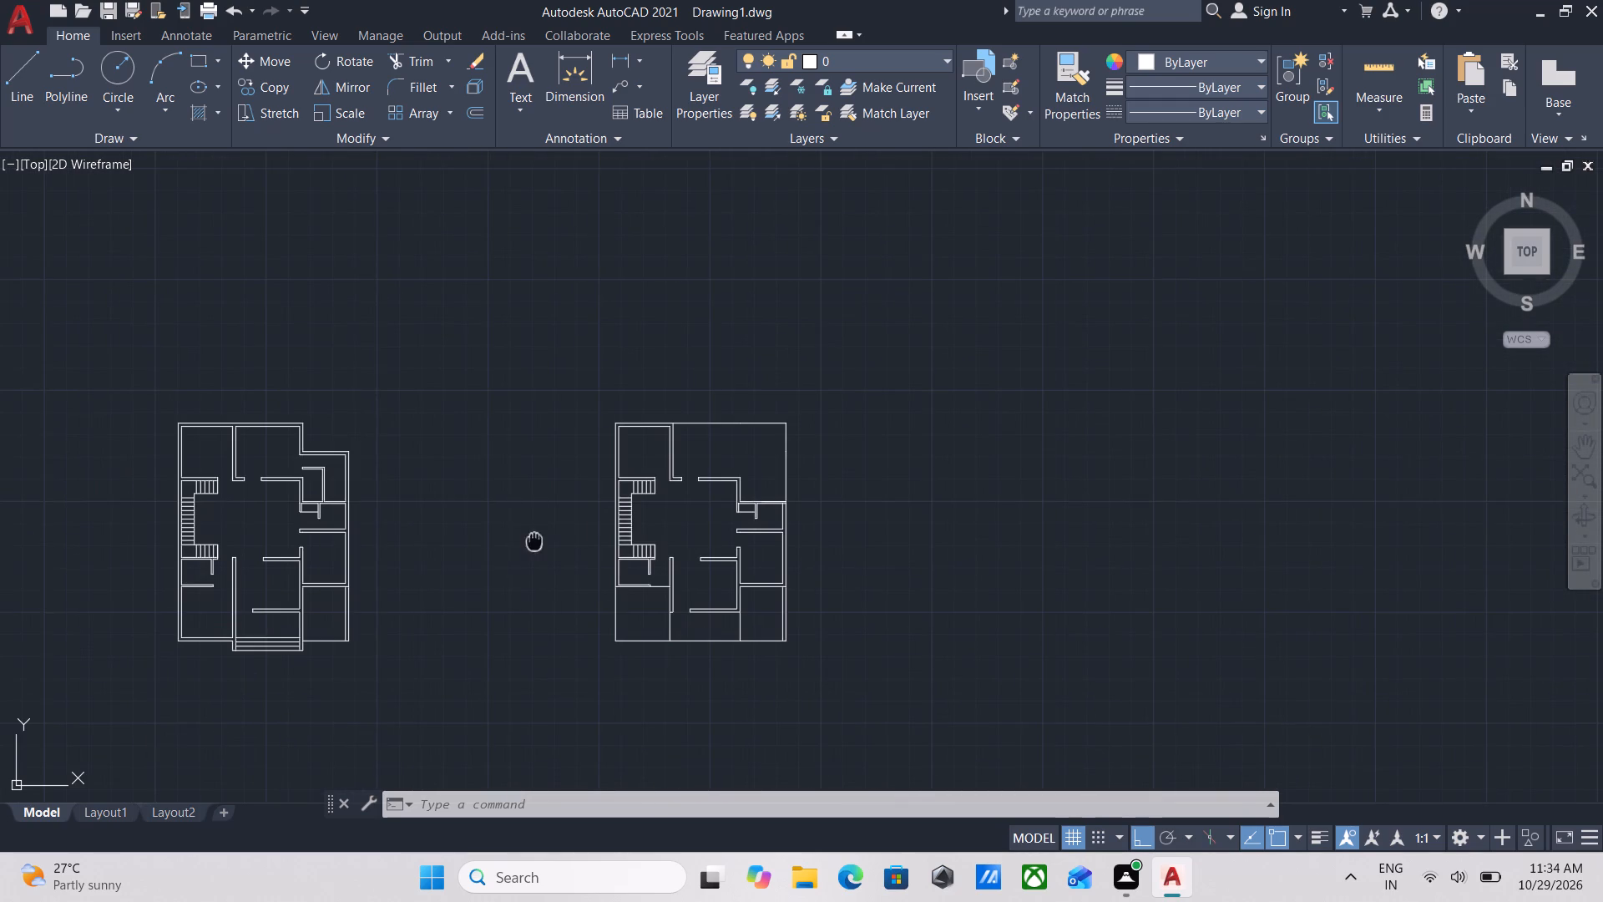
{"action": "middle_click_drag", "start_coordinate": [608, 520], "coordinate": [710, 494]}
{"action": "scroll", "coordinate": [710, 494], "scroll_direction": "up", "scroll_amount": 1}
{"action": "middle_click_drag", "start_coordinate": [534, 612], "coordinate": [802, 512]}
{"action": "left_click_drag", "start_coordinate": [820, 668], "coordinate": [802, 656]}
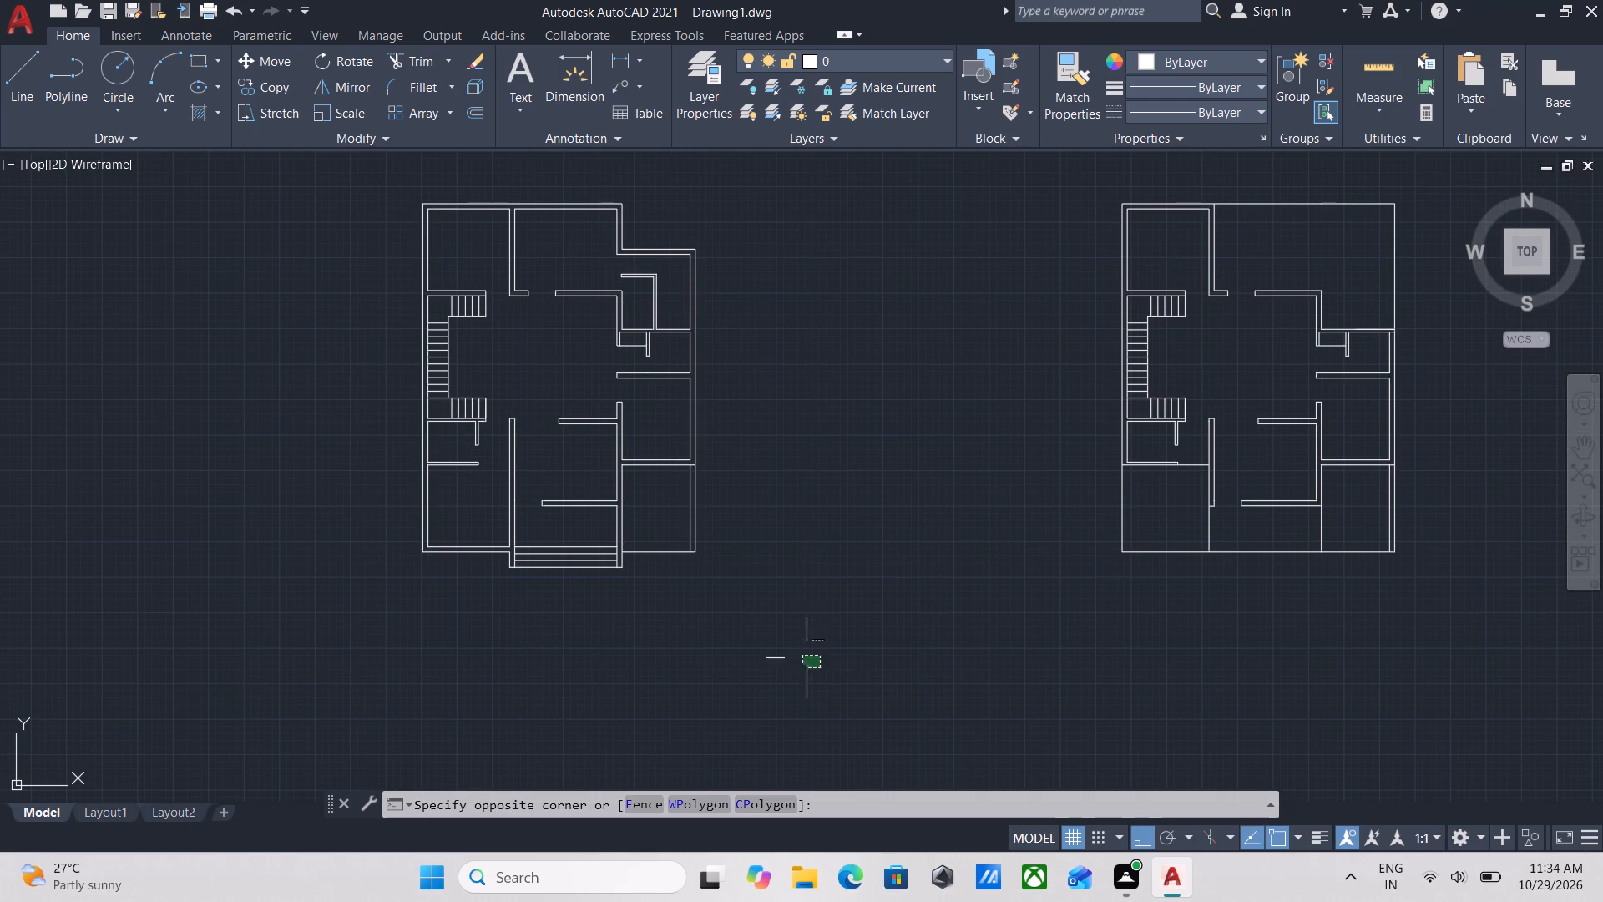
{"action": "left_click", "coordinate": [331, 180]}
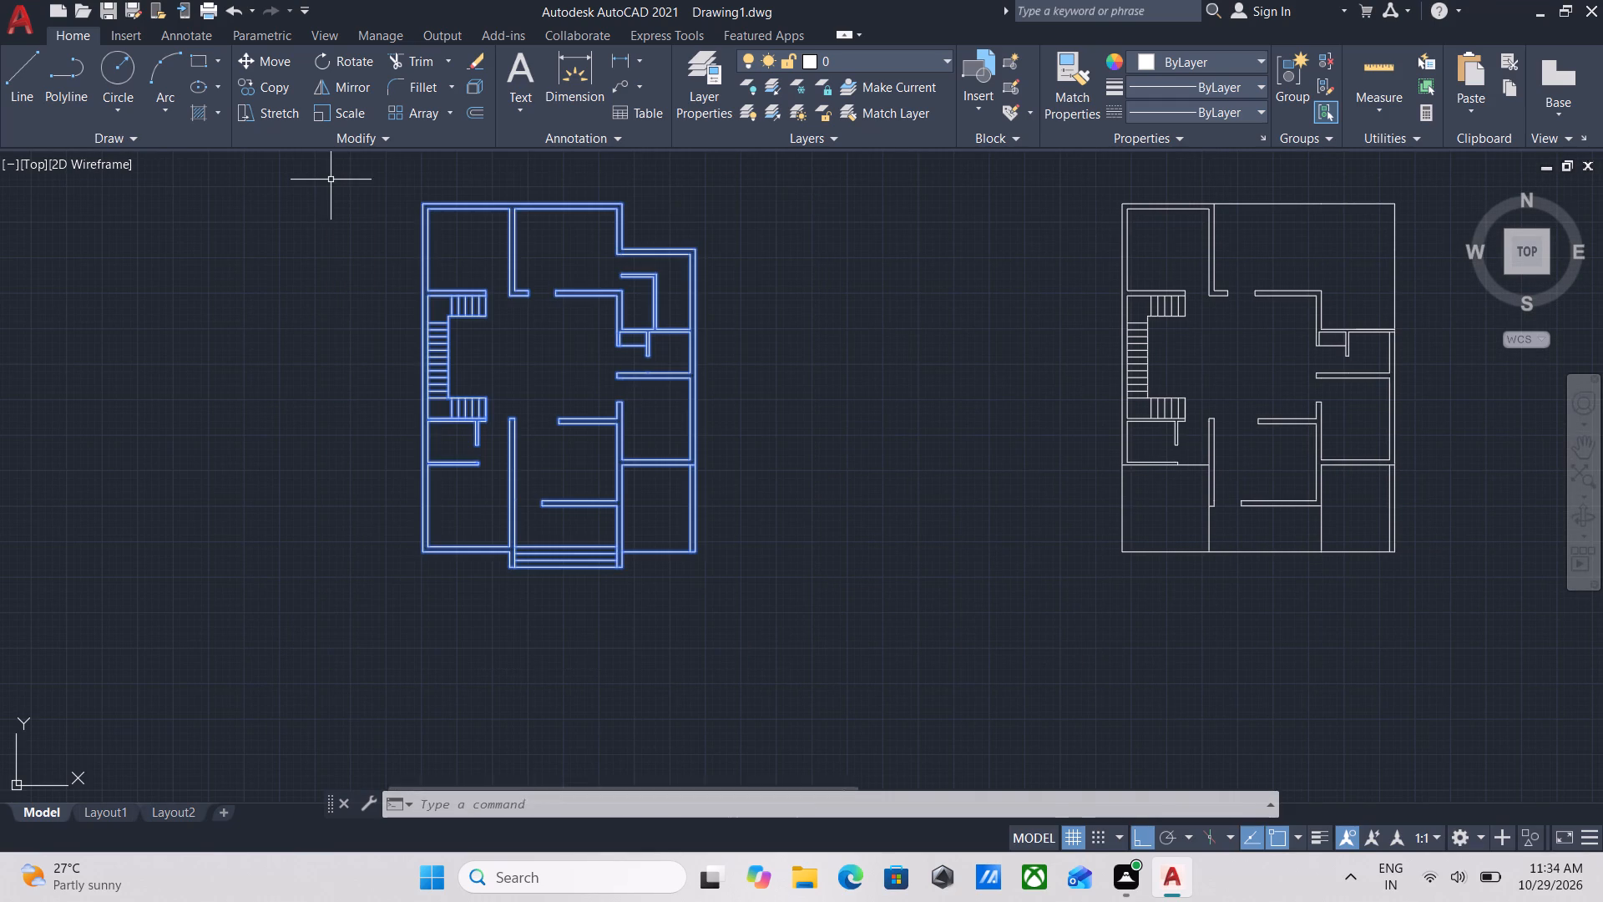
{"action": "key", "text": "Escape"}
Create a new layer named WALLS in the layer properties.
{"action": "left_click", "coordinate": [719, 79]}
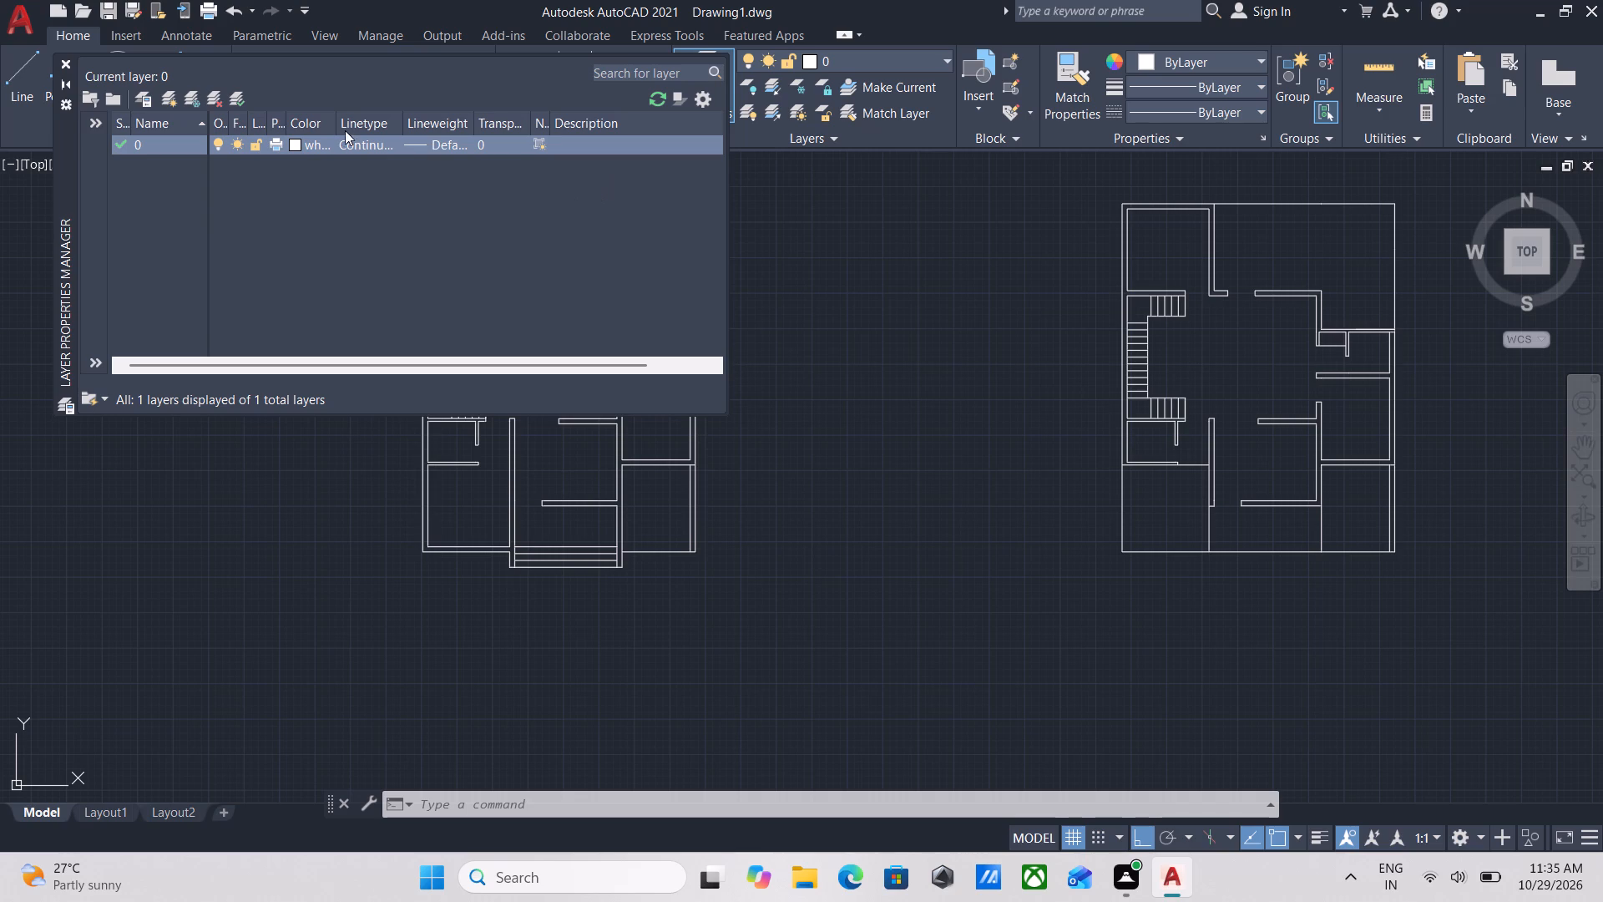
{"action": "left_click", "coordinate": [173, 99]}
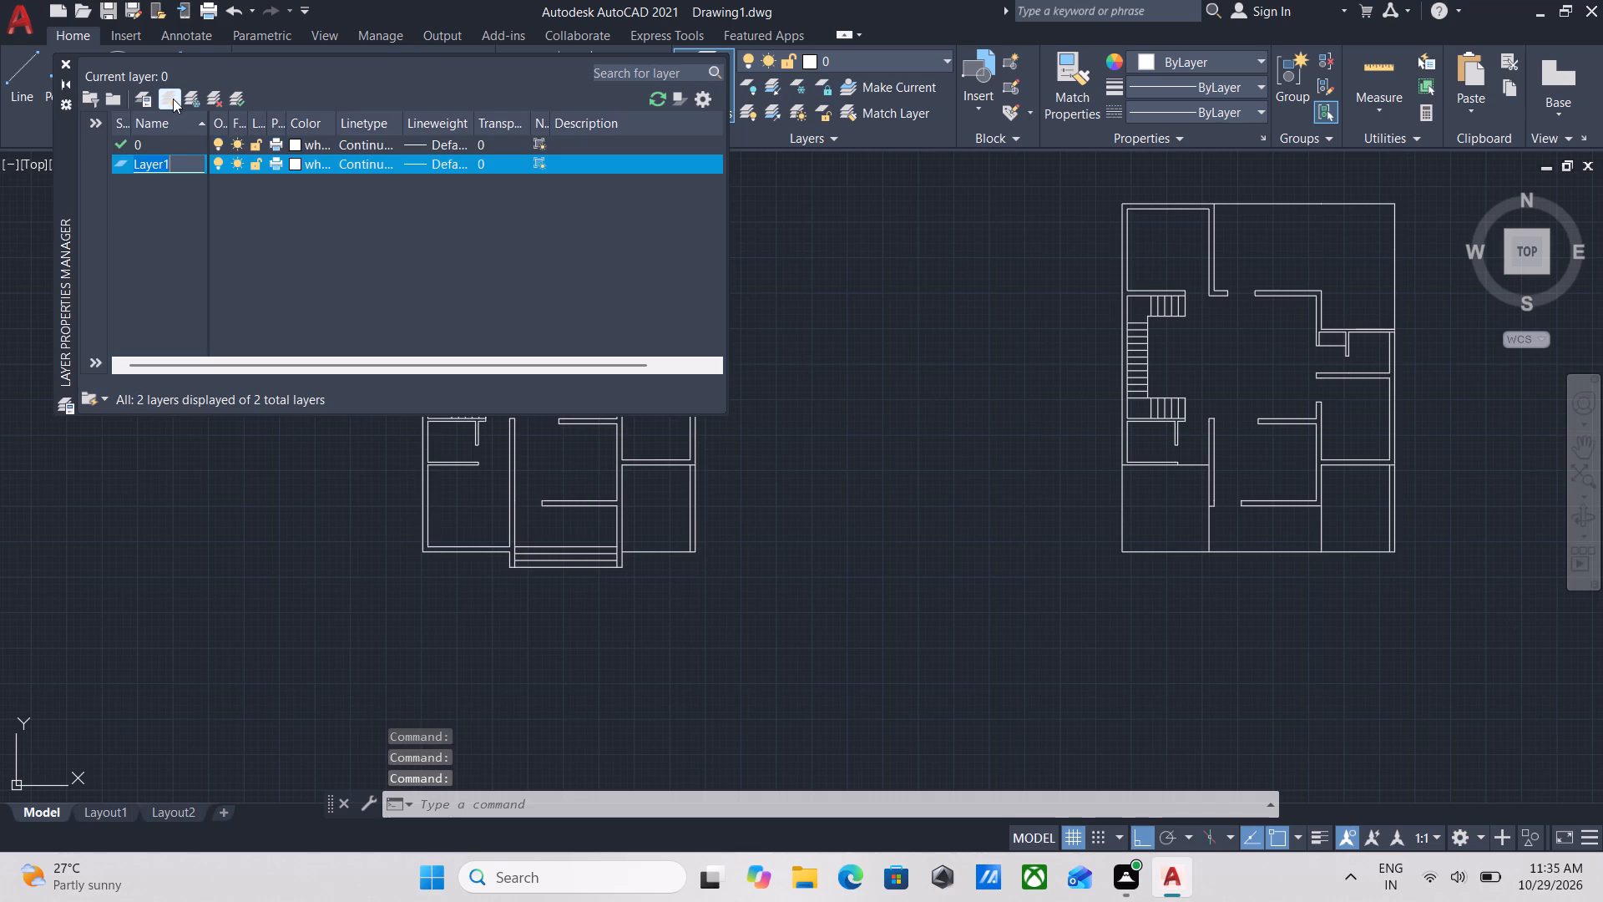
{"action": "key", "text": "BackSpace"}
{"action": "type", "text": "WALL"}
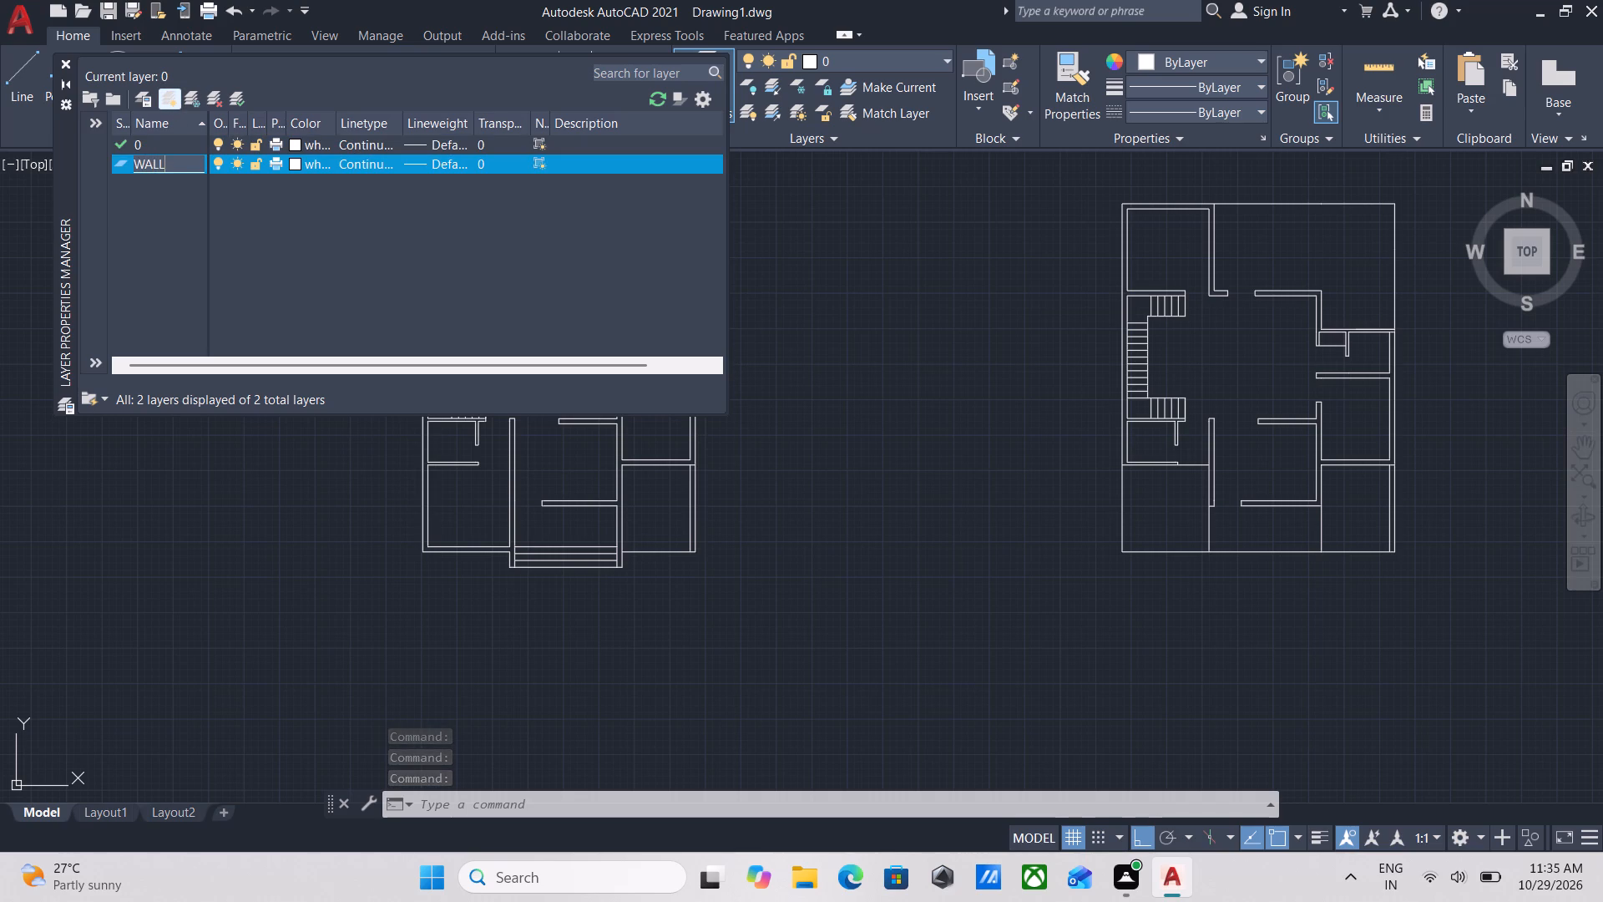
{"action": "key", "text": "s"}
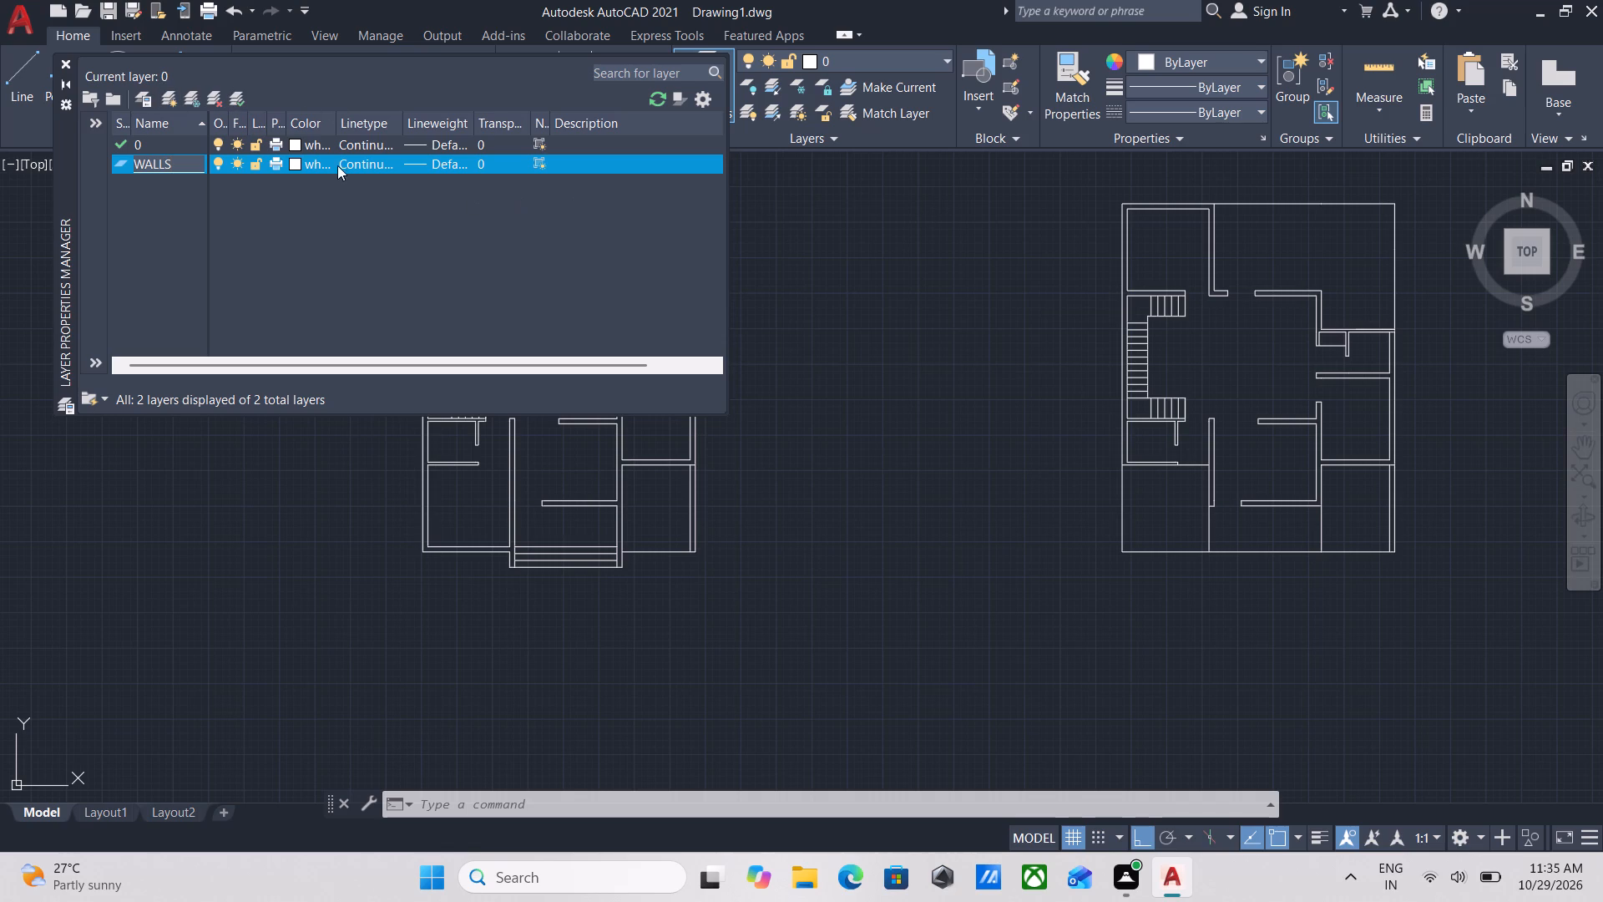
Add another new layer below WALLS and clear its default name.
{"action": "left_click", "coordinate": [164, 95]}
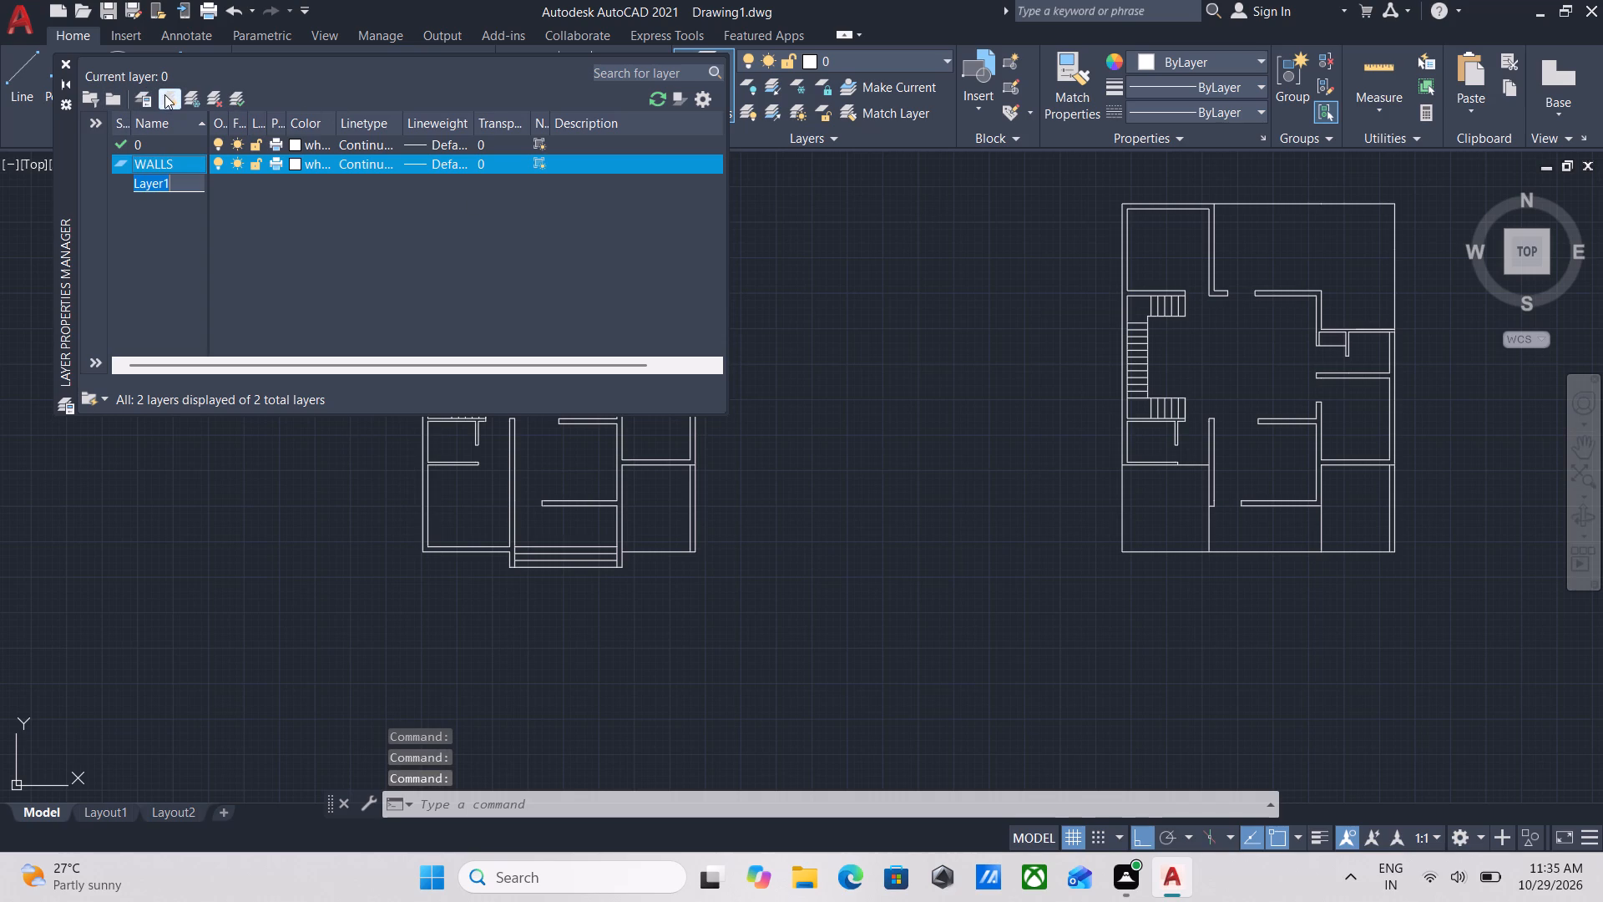
{"action": "key", "text": "BackSpace"}
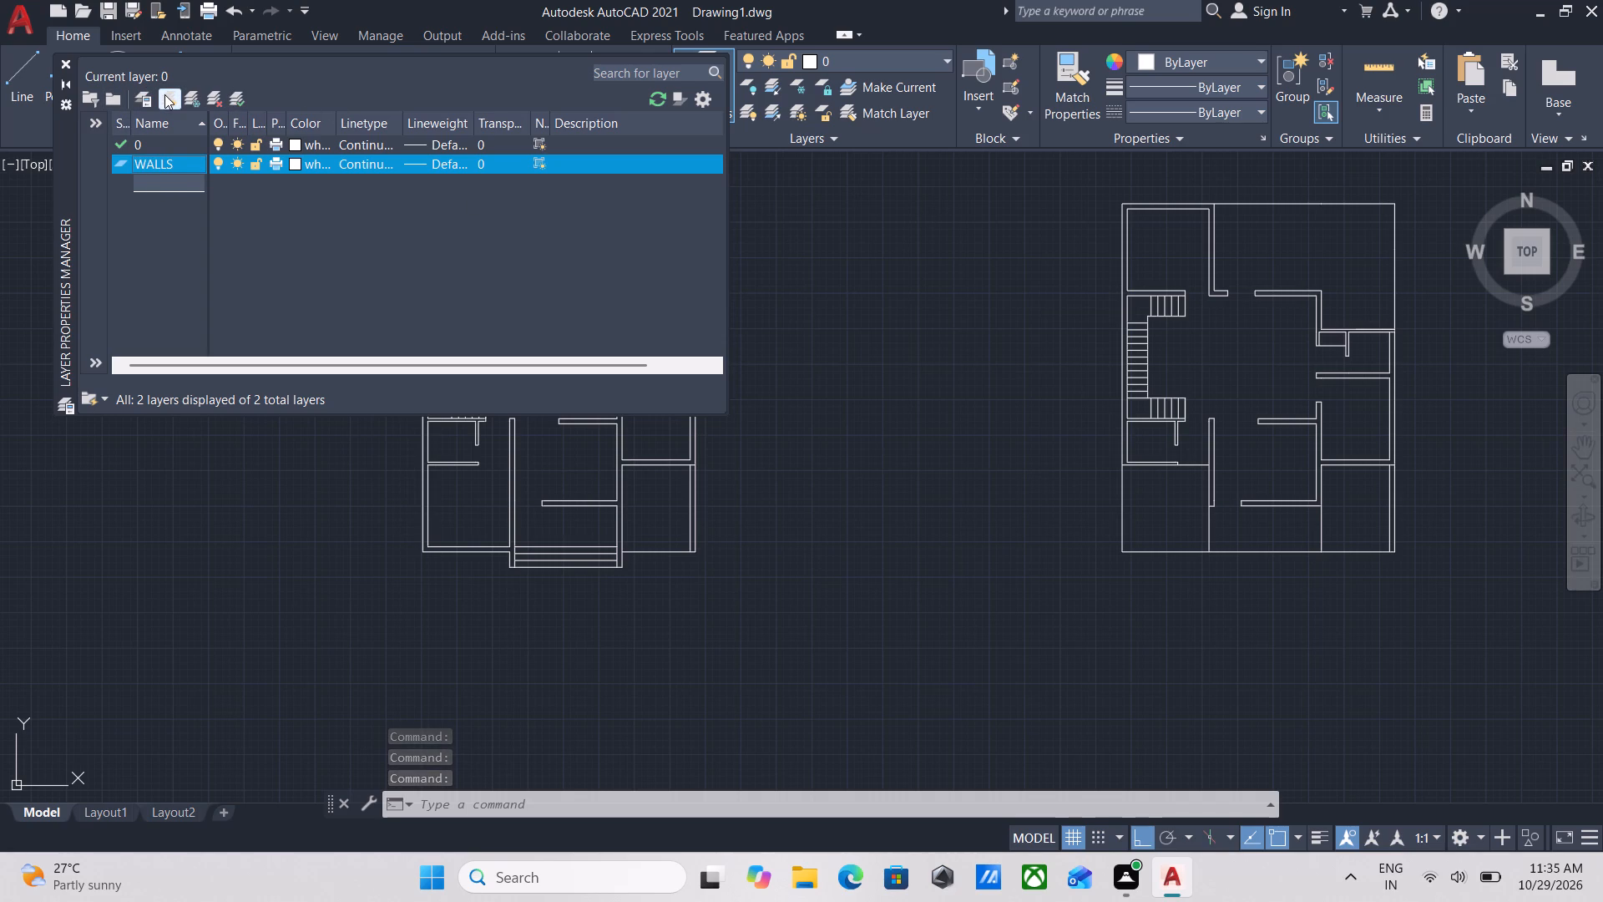
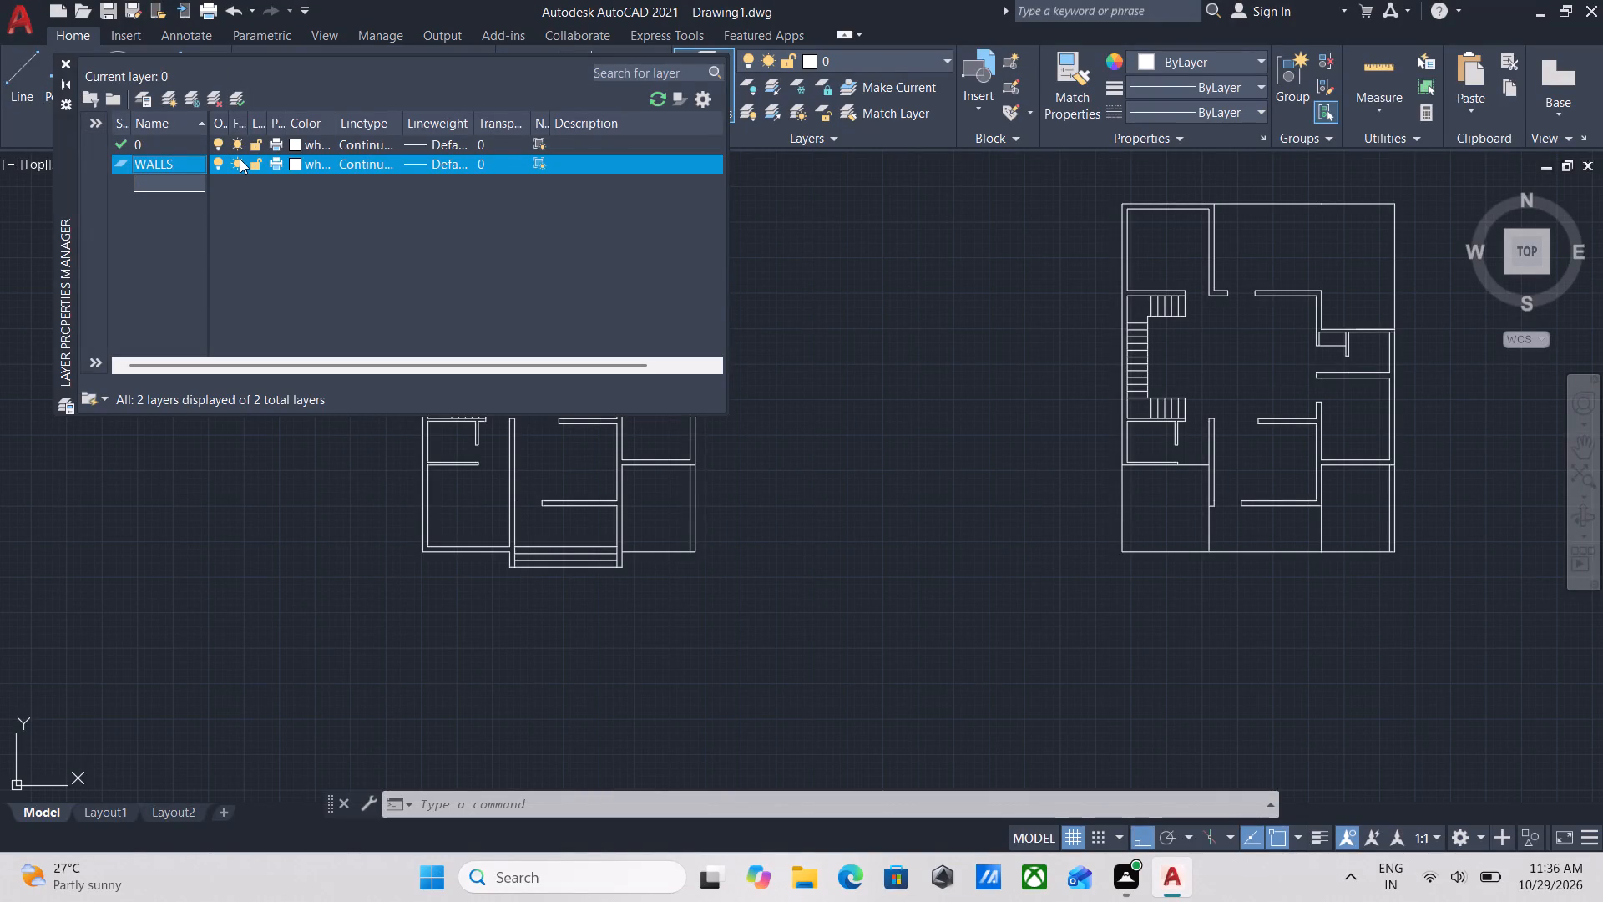
Name the newly added layer WINDOWS.
{"action": "type", "text": "WI"}
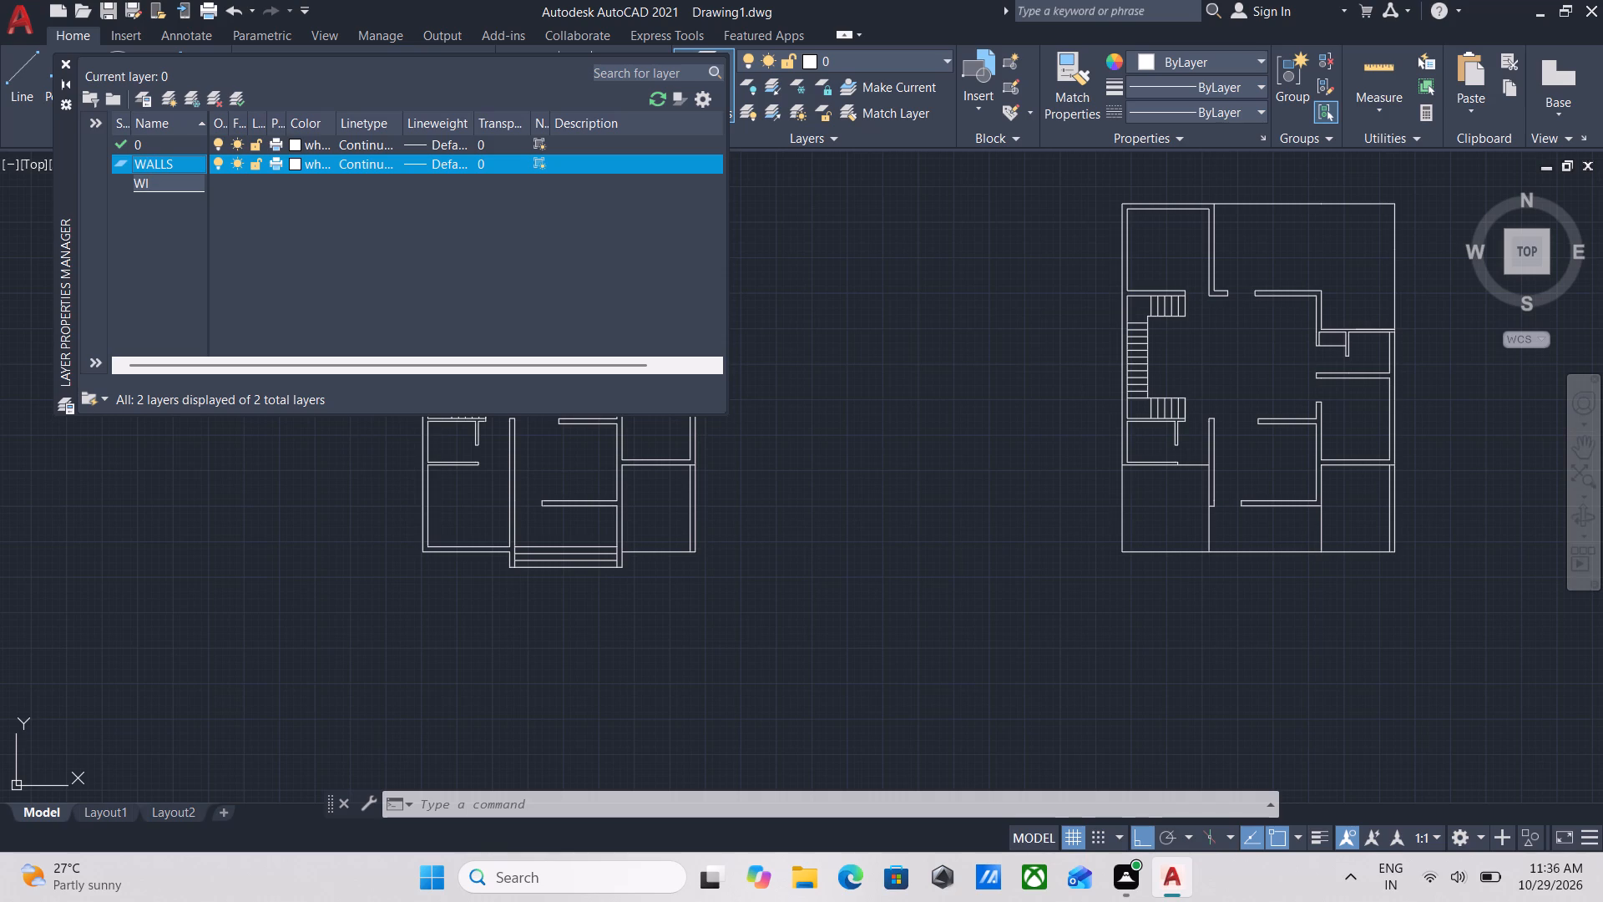
{"action": "type", "text": "NDOWS"}
Add another new layer and name it DOORS.
{"action": "left_click", "coordinate": [166, 92]}
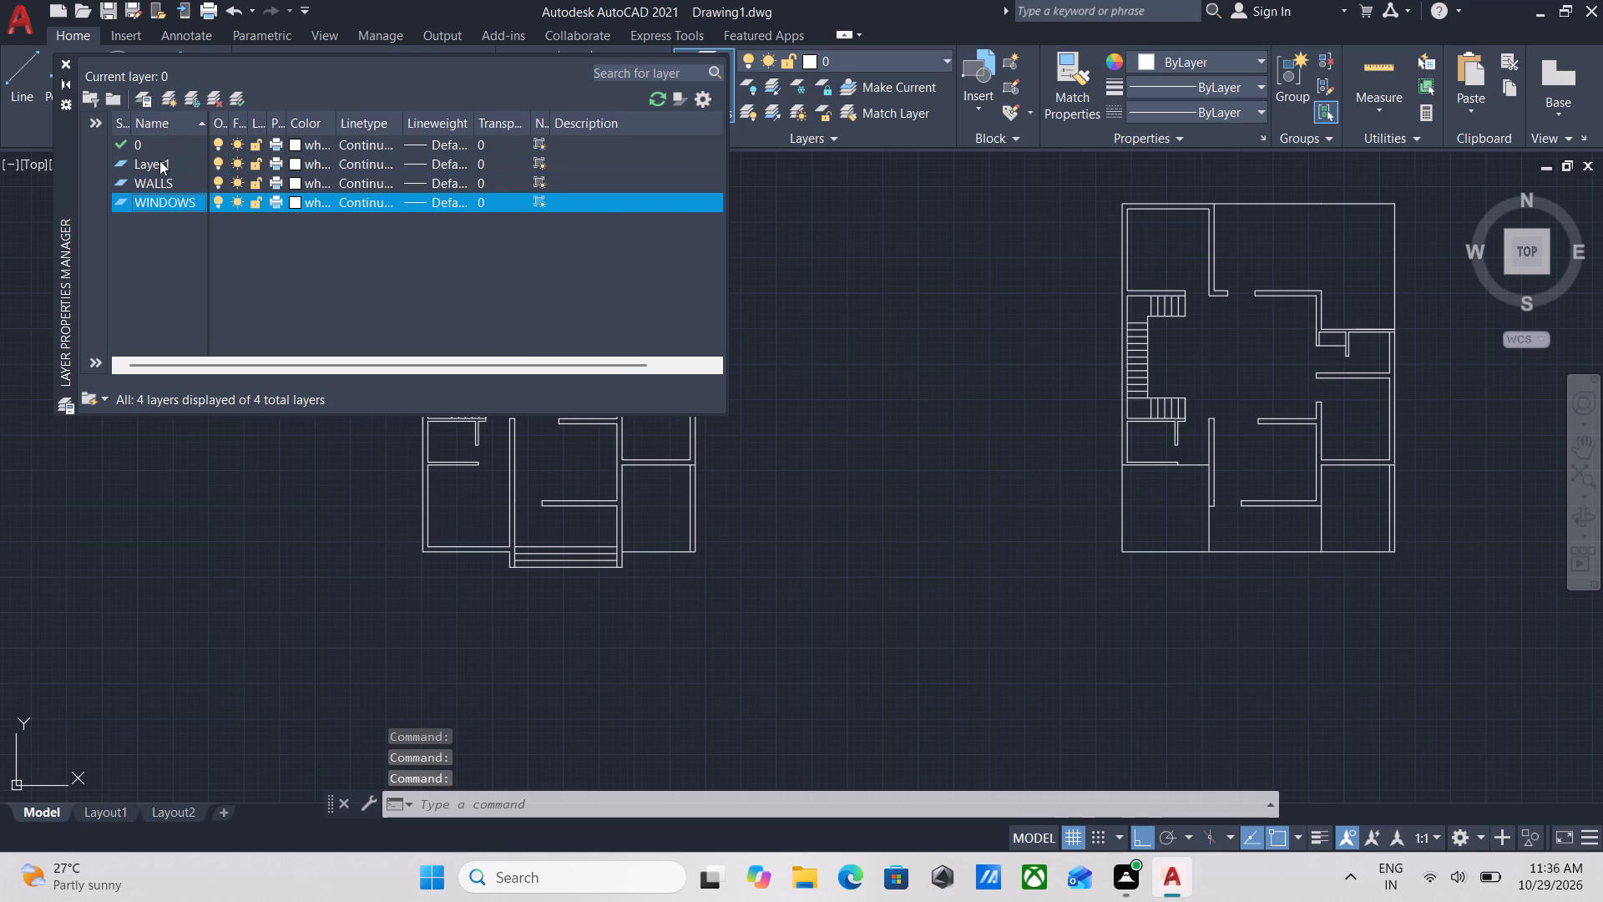
{"action": "left_click", "coordinate": [159, 160]}
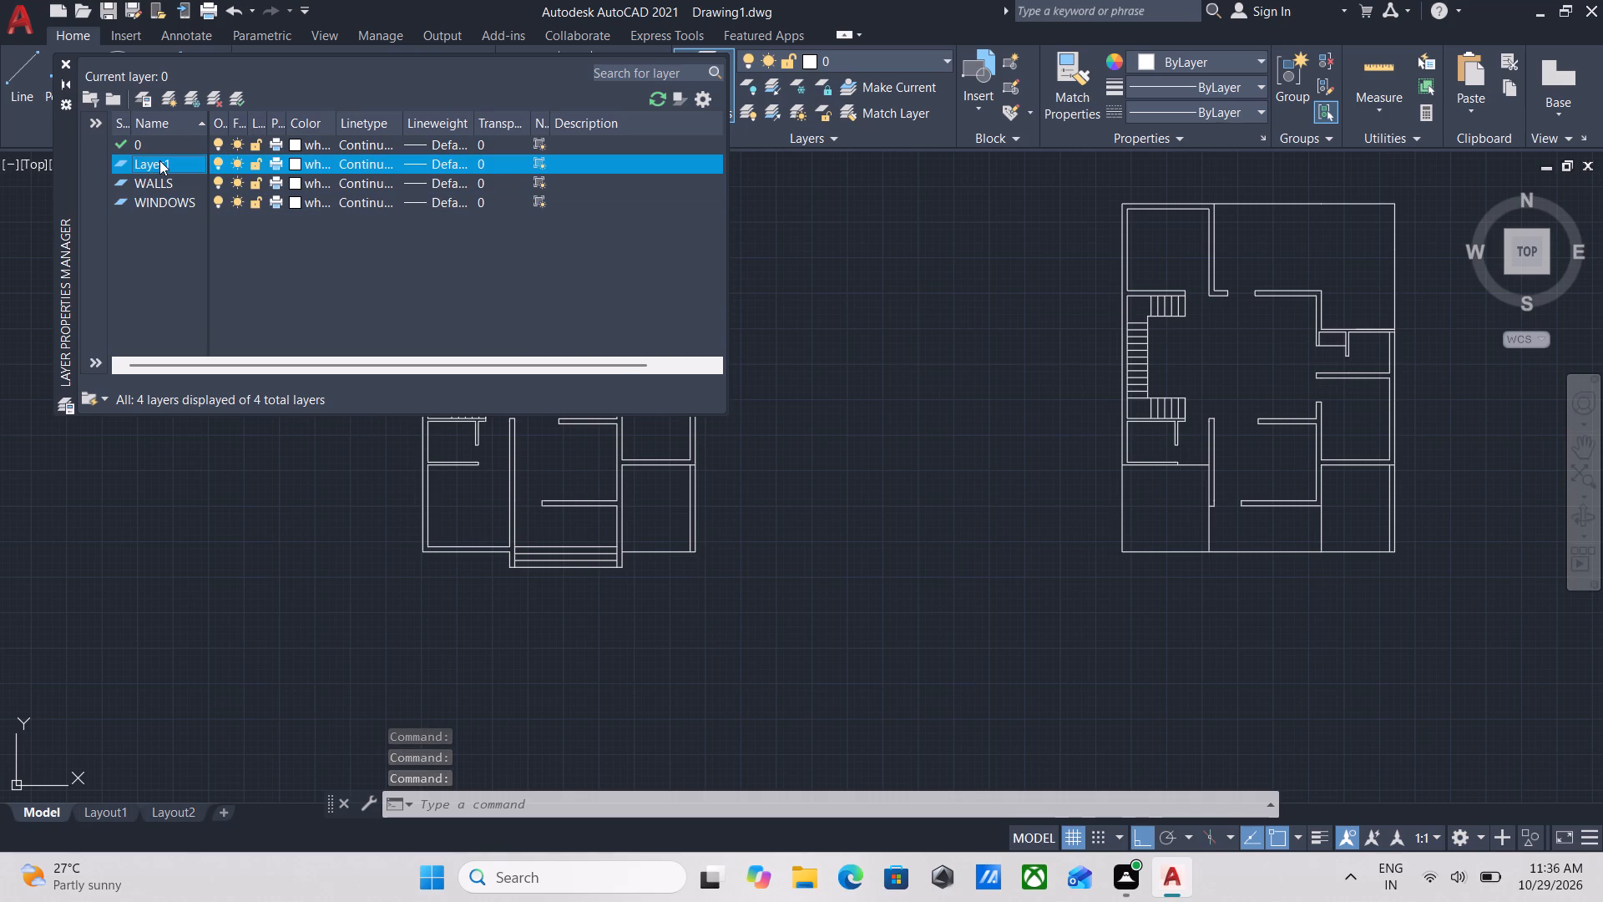
{"action": "right_click", "coordinate": [159, 160]}
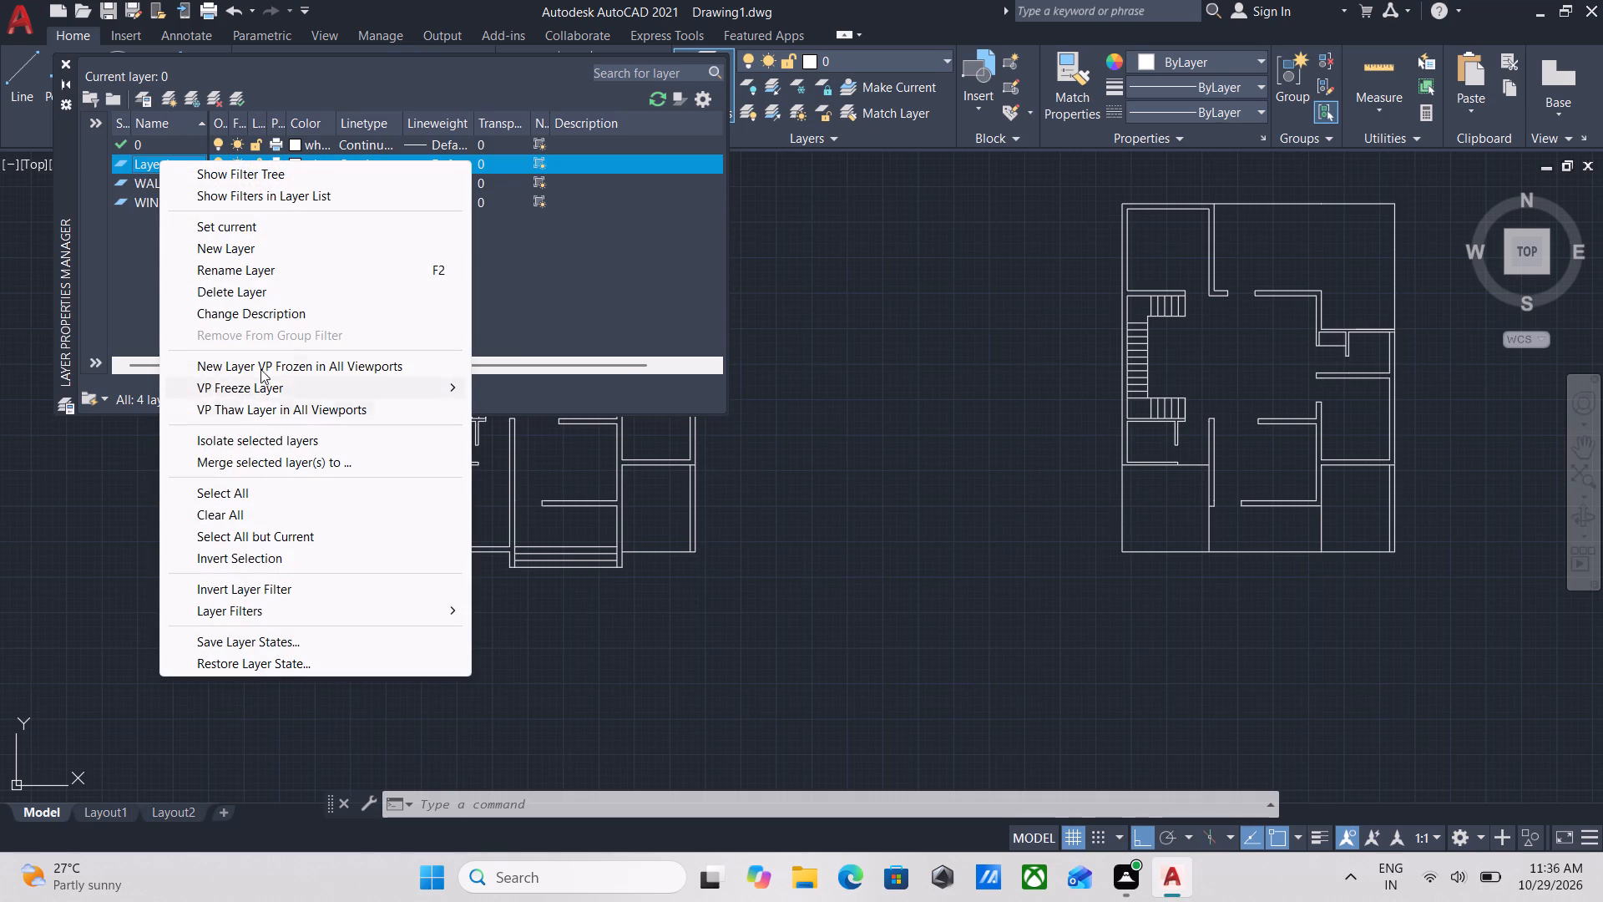
{"action": "left_click", "coordinate": [228, 266]}
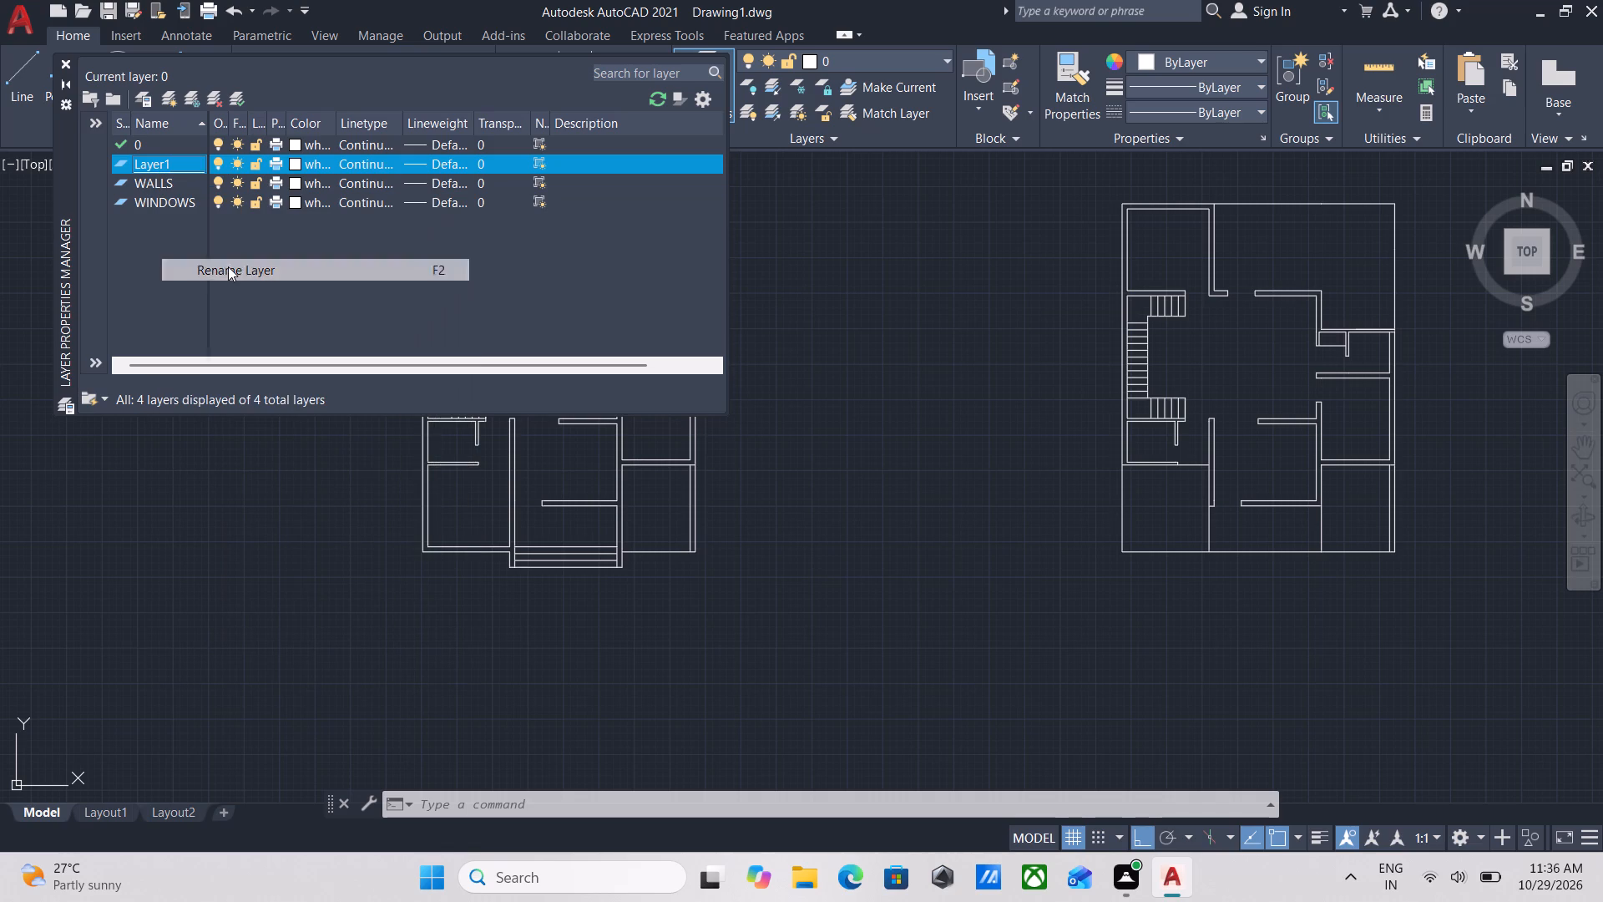
{"action": "key", "text": "f"}
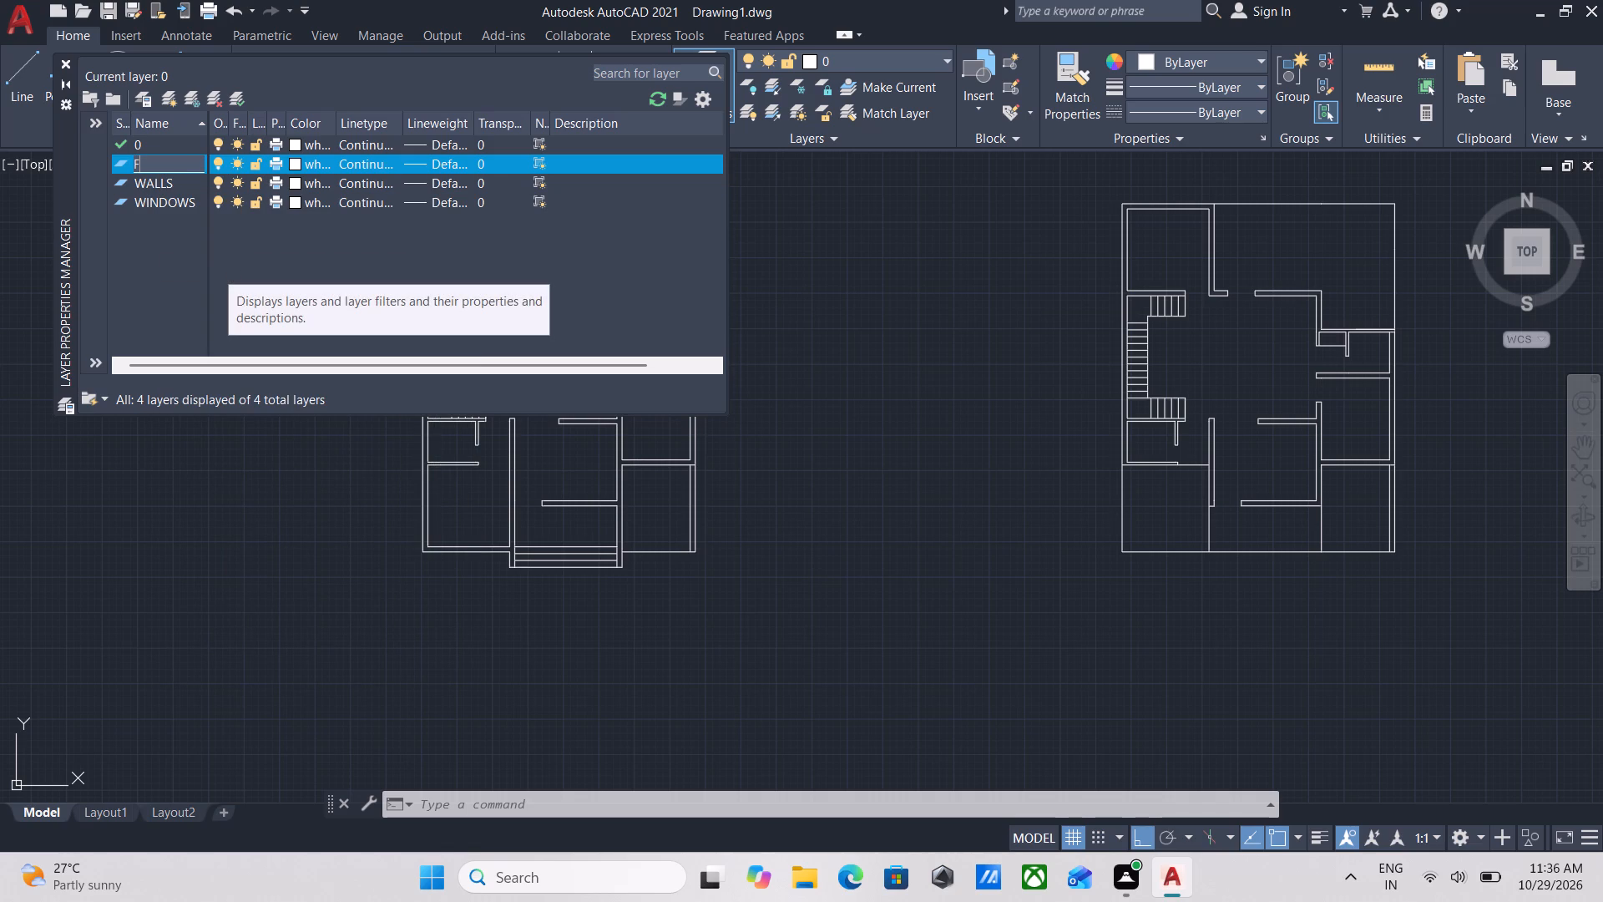
{"action": "key", "text": "u"}
{"action": "key", "text": "r"}
{"action": "key", "text": "n"}
{"action": "key", "text": "BackSpace"}
{"action": "key", "text": "BackSpace"}
{"action": "key", "text": "BackSpace"}
{"action": "key", "text": "BackSpace"}
{"action": "type", "text": "DOOR"}
{"action": "key", "text": "s"}
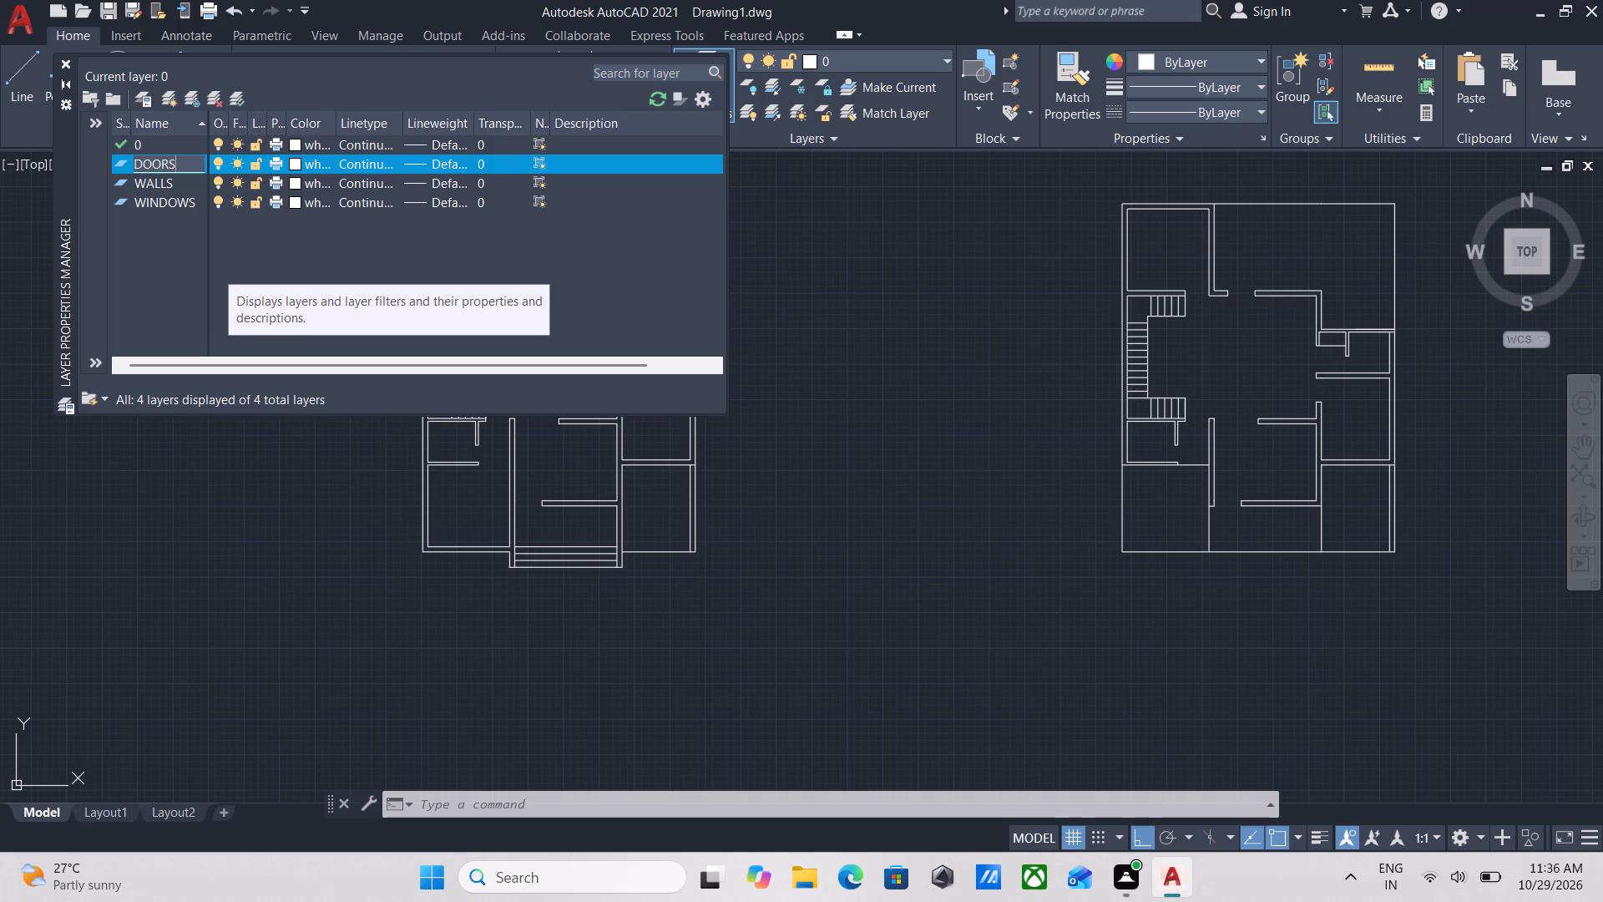
Add a new layer named FURNITURE.
{"action": "left_click", "coordinate": [171, 88]}
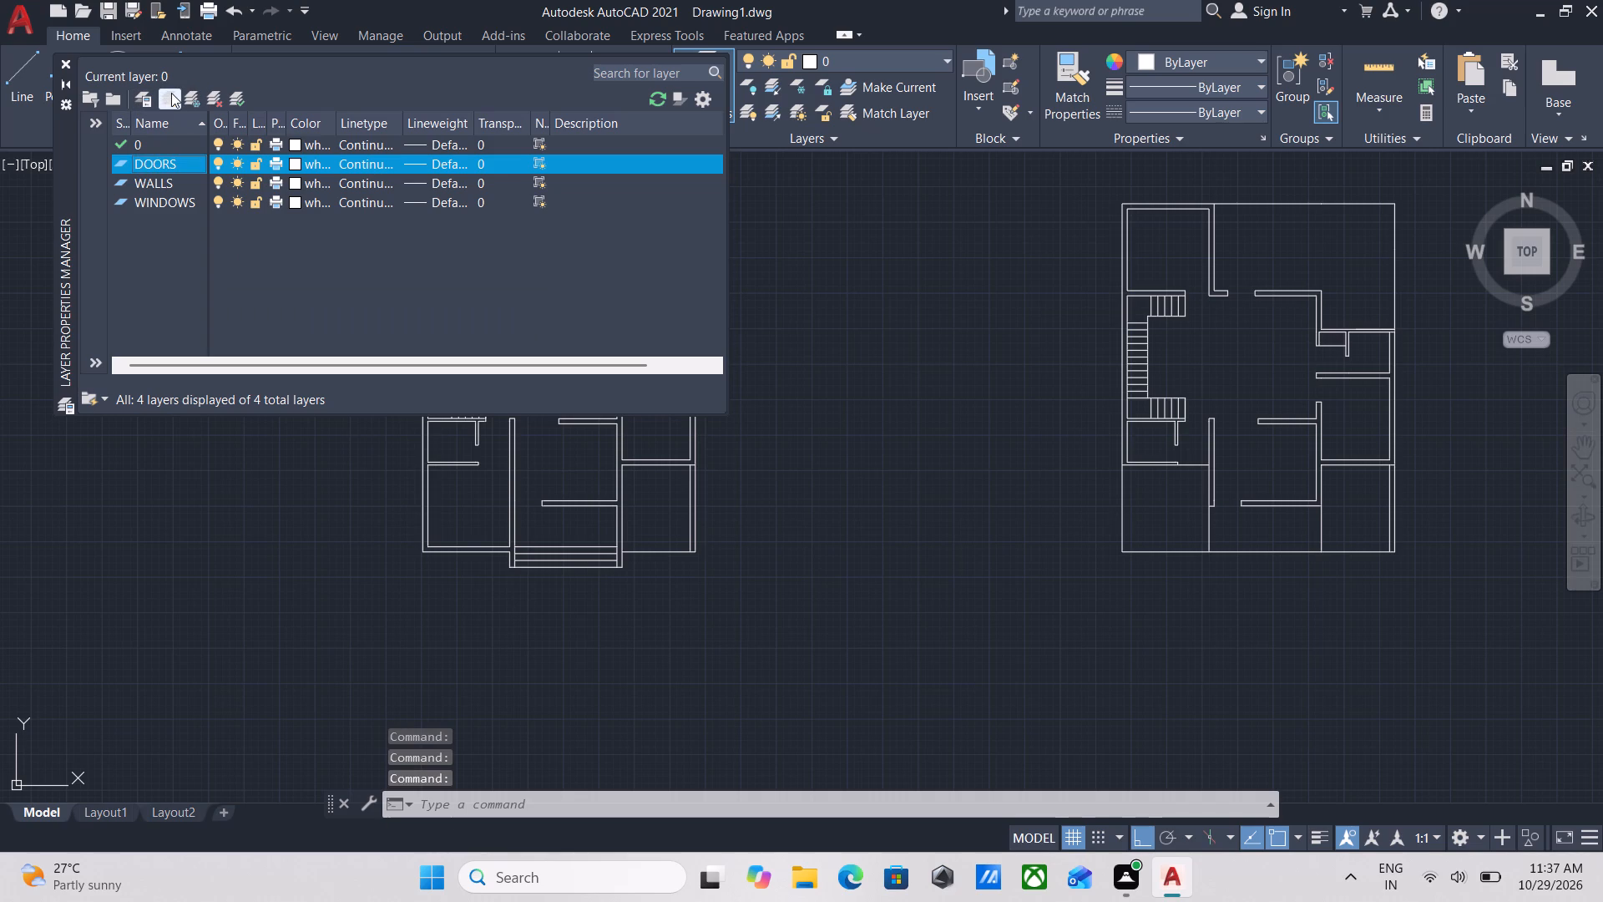
{"action": "left_click", "coordinate": [171, 93]}
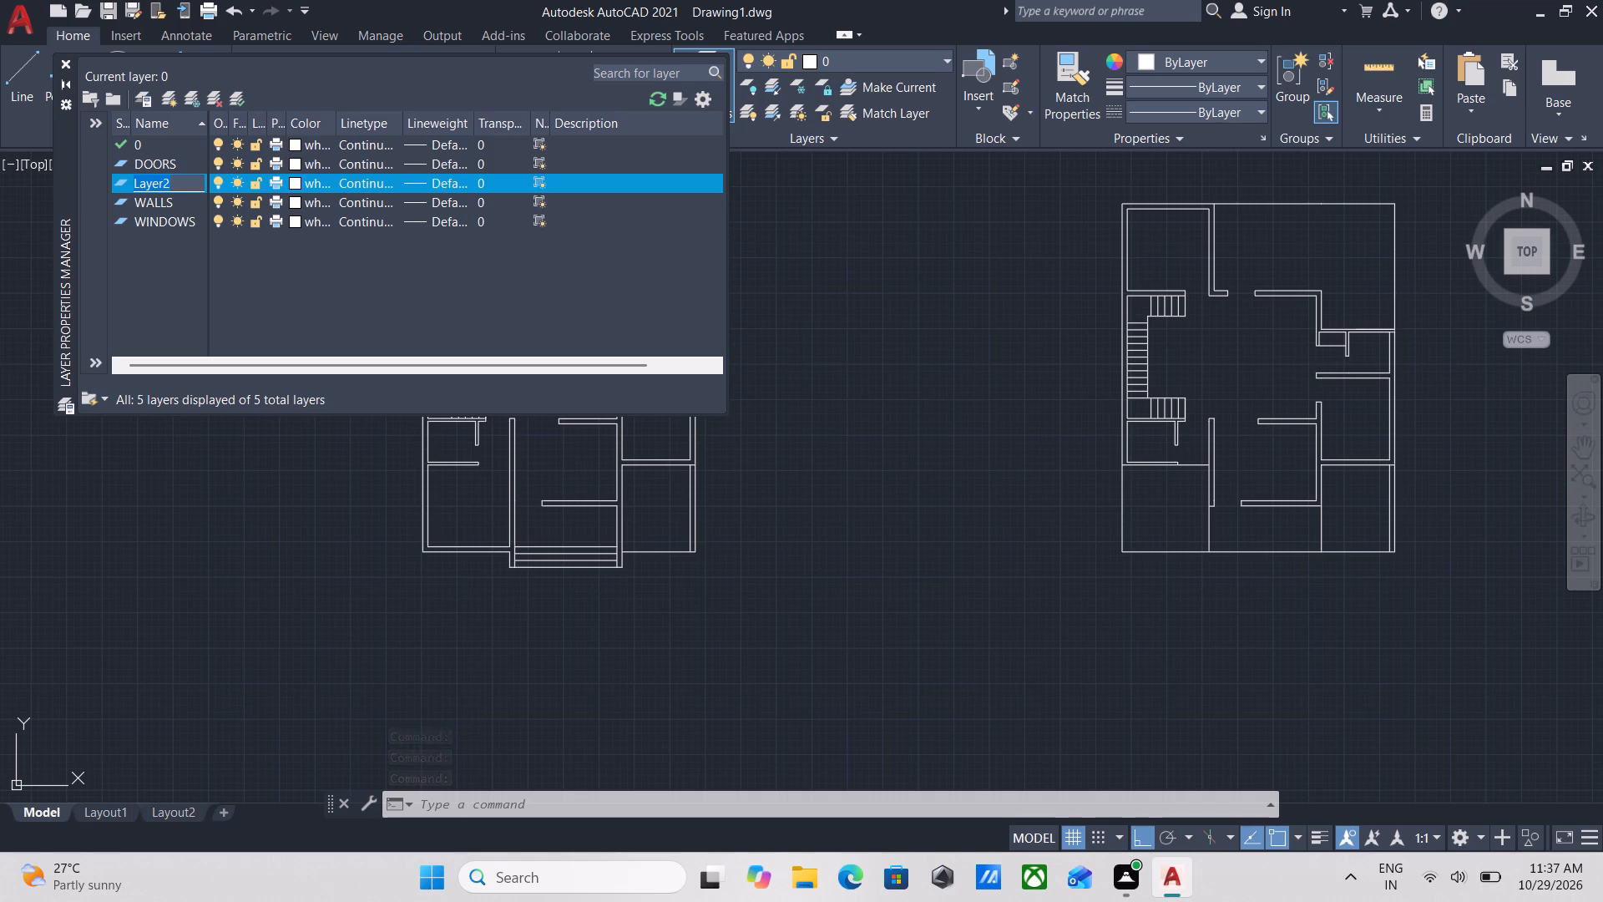
{"action": "left_click_drag", "start_coordinate": [188, 185], "coordinate": [156, 187]}
{"action": "left_click_drag", "start_coordinate": [156, 187], "coordinate": [104, 188]}
{"action": "type", "text": "FUR"}
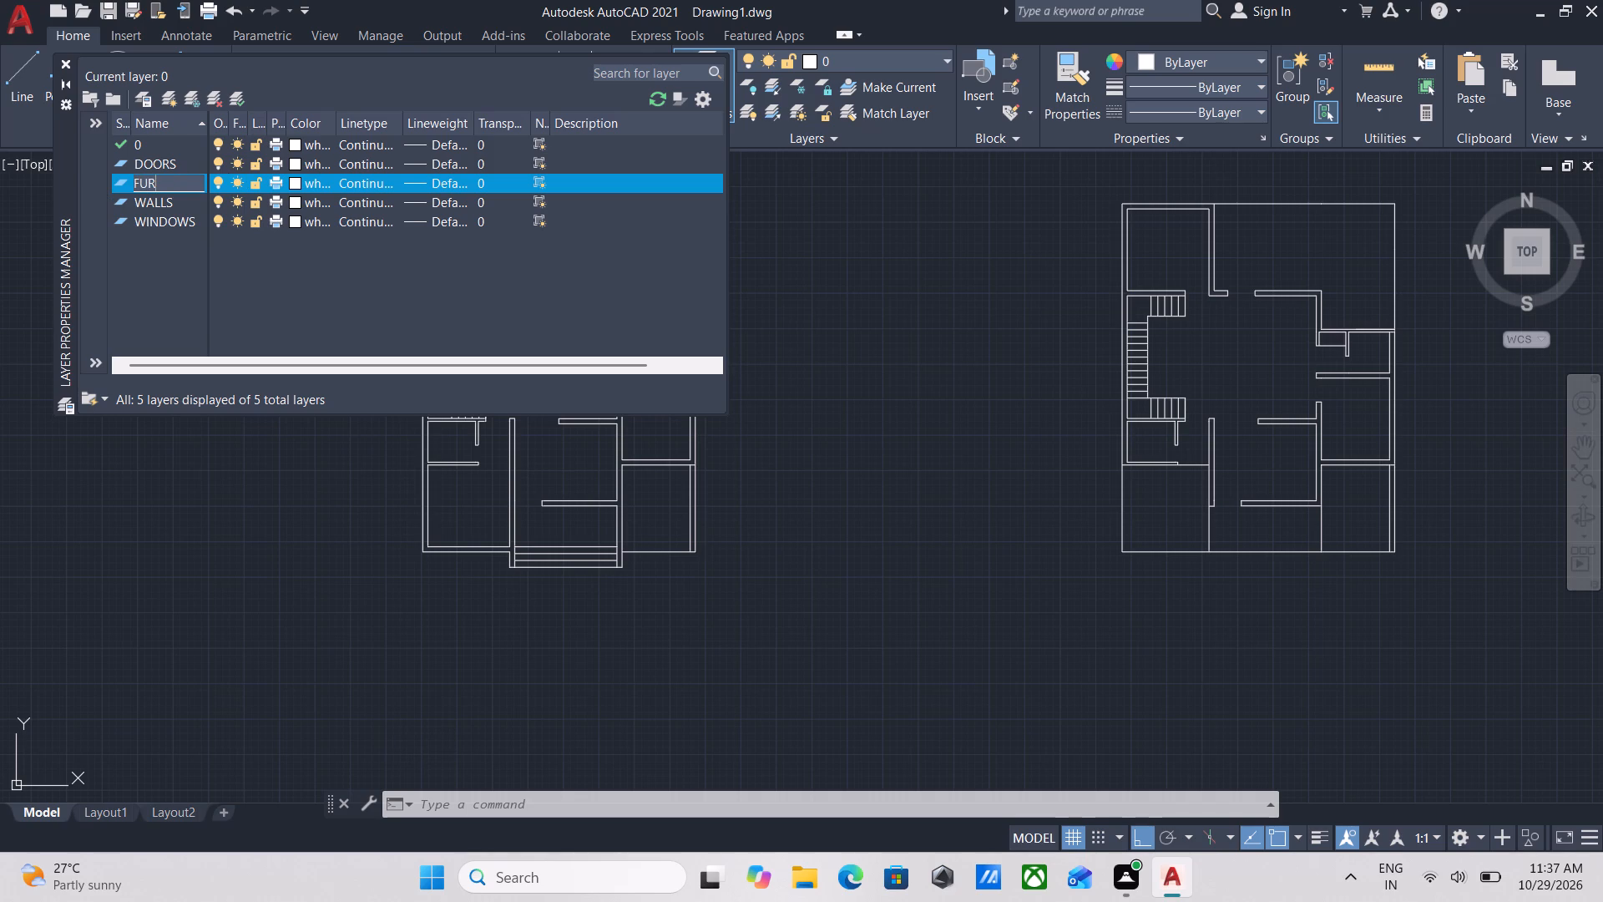
{"action": "type", "text": "NITURE"}
Add a new layer named STAIRS.
{"action": "left_click", "coordinate": [173, 107]}
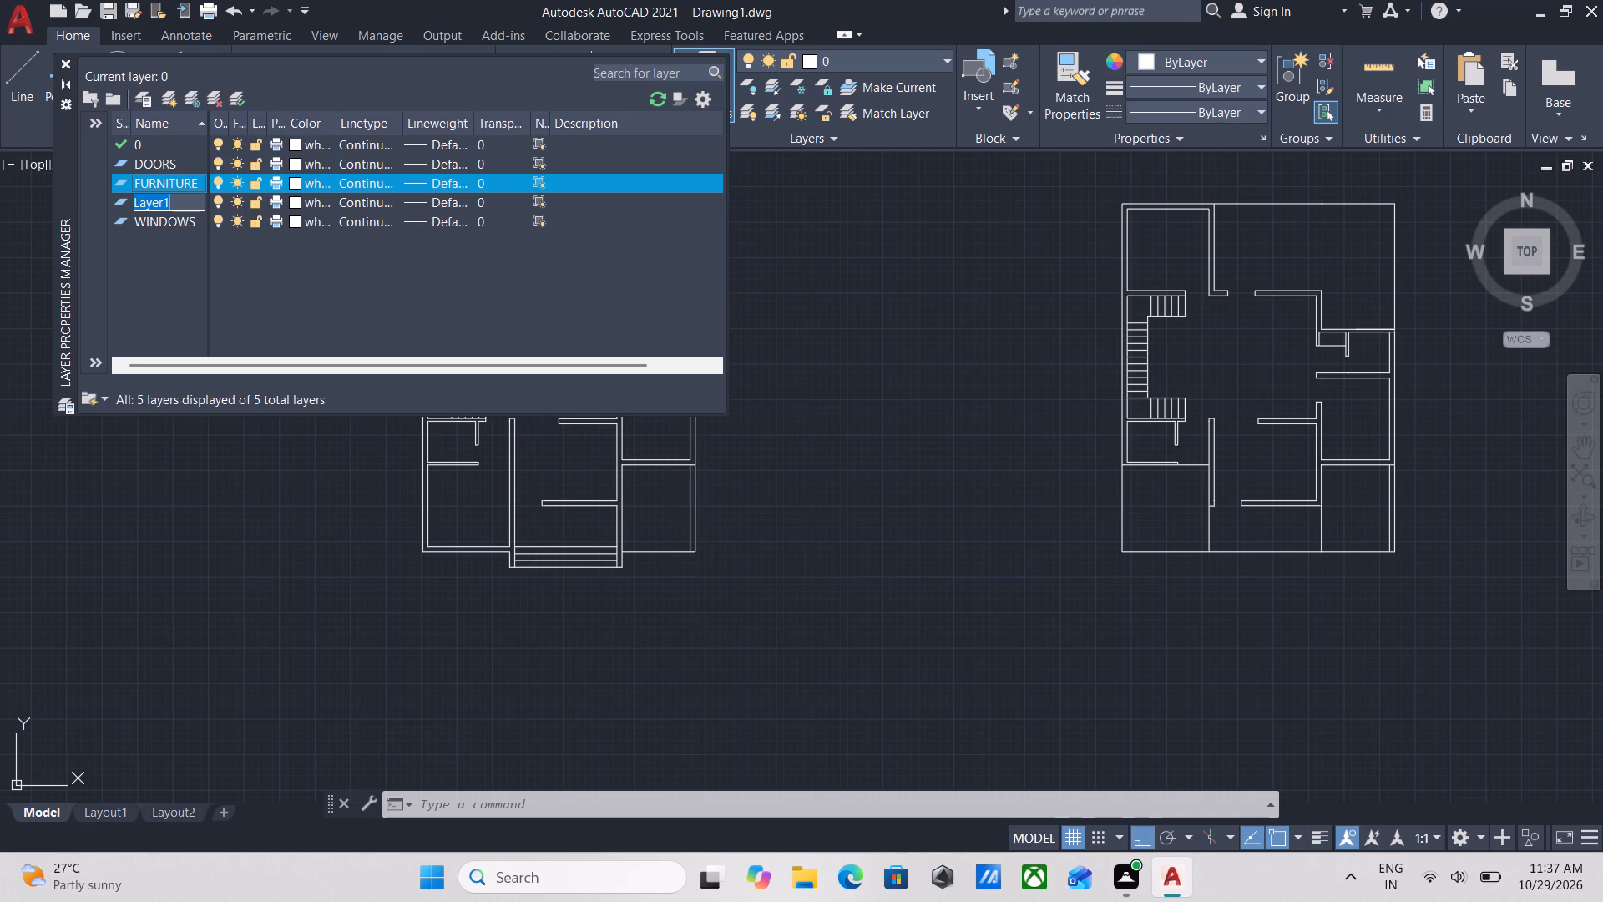
{"action": "type", "text": "ST"}
{"action": "type", "text": "AIR"}
{"action": "key", "text": "s"}
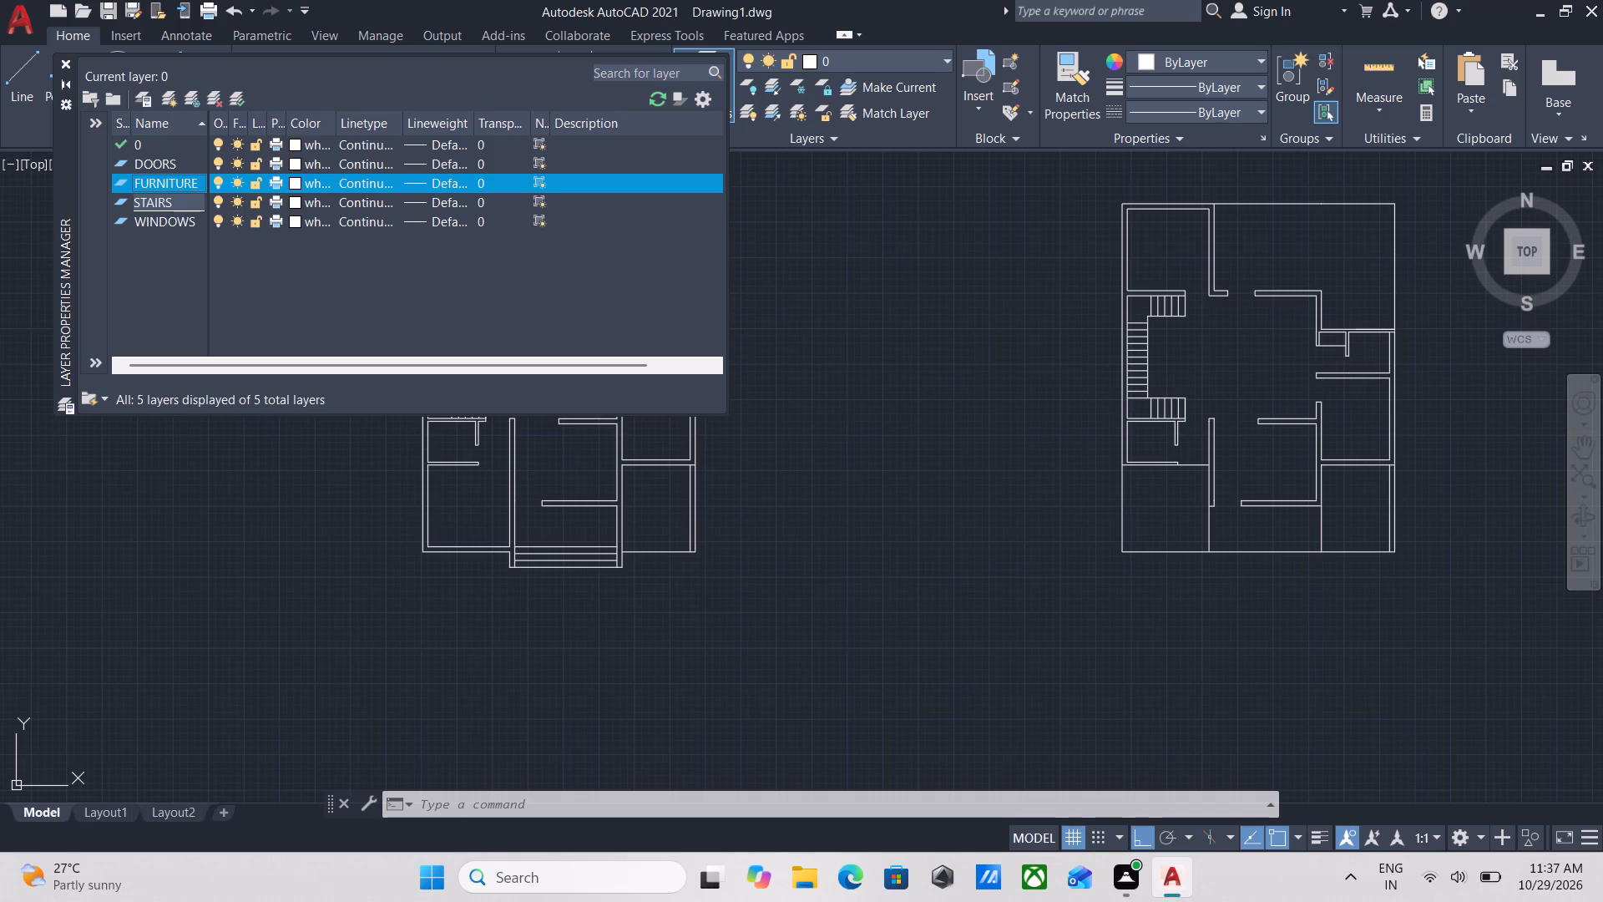
Set the STAIRS layer's colour to cyan.
{"action": "left_click", "coordinate": [290, 201]}
{"action": "left_click", "coordinate": [293, 201]}
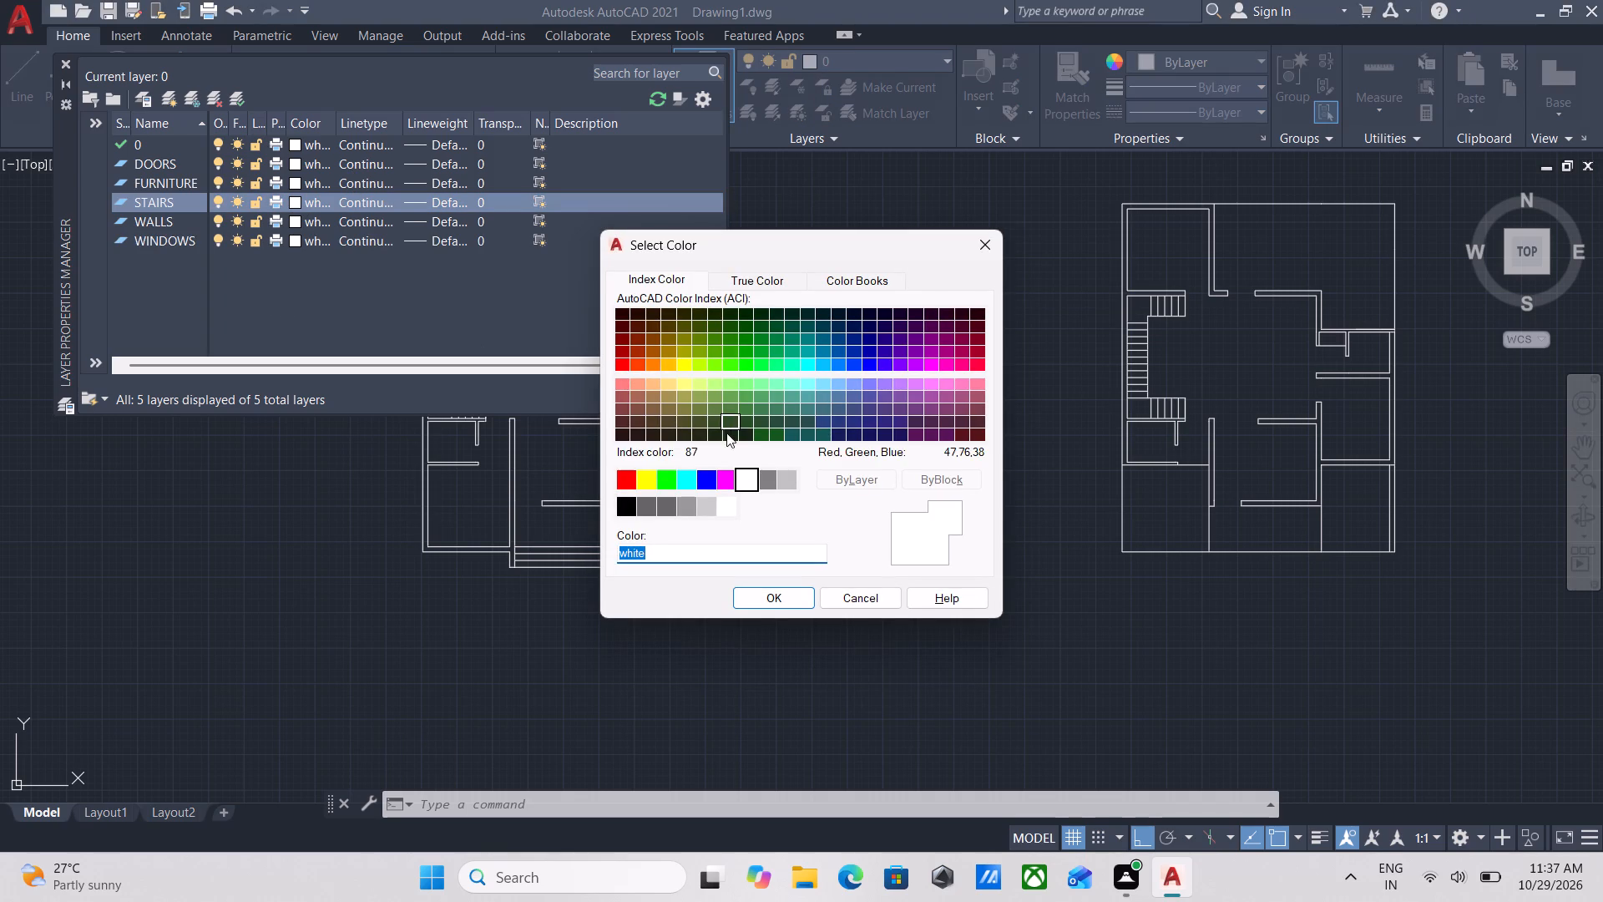
{"action": "left_click", "coordinate": [687, 483]}
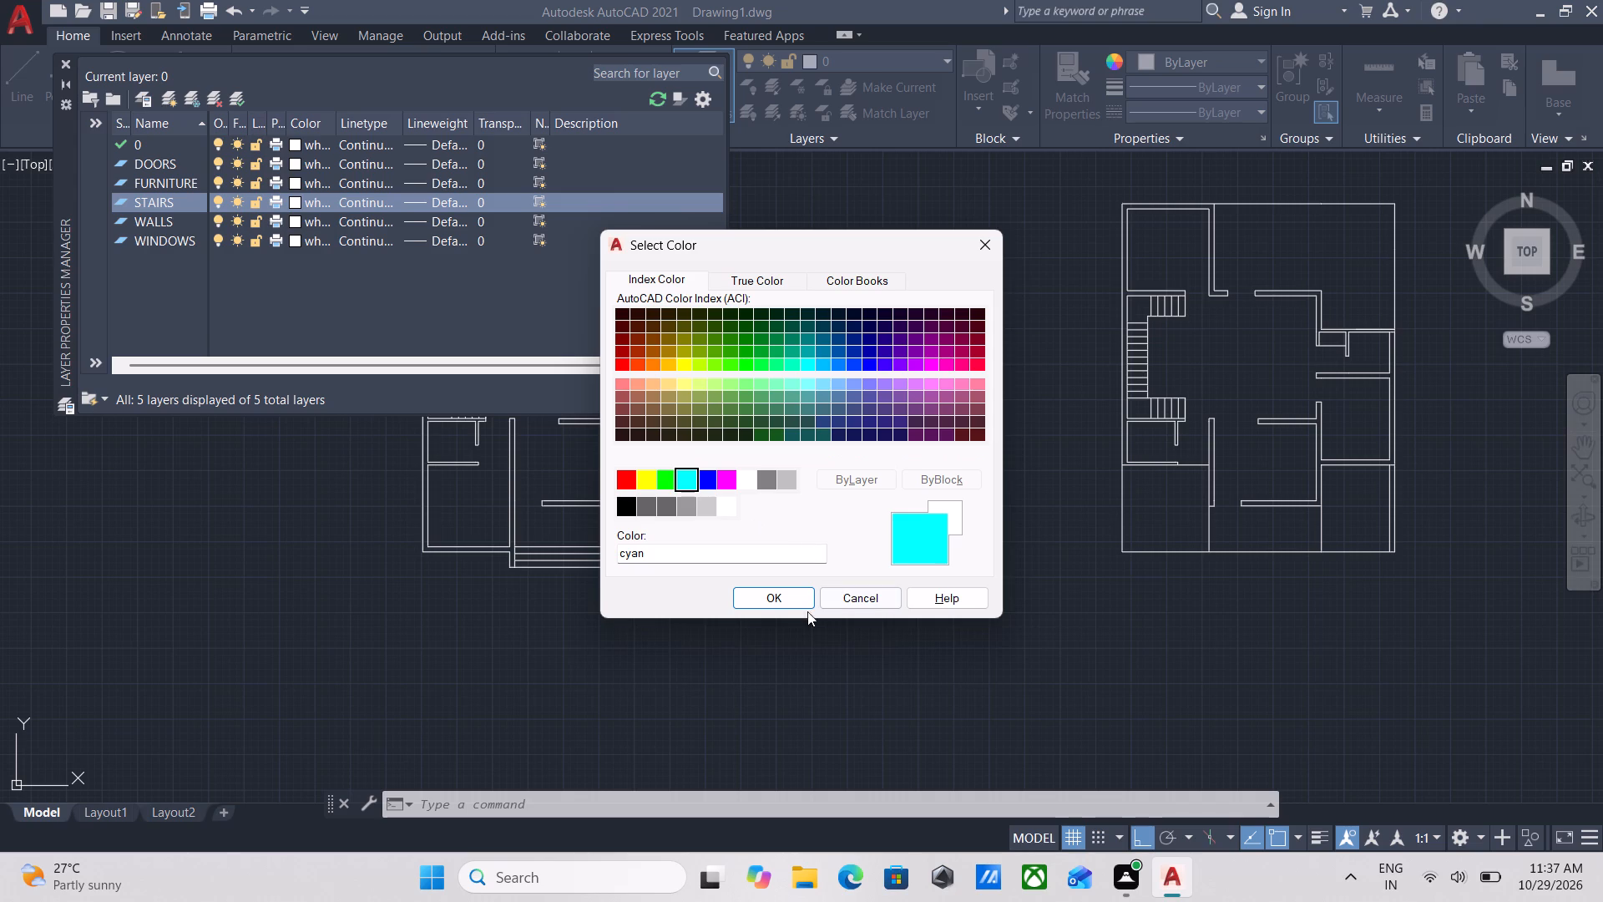
{"action": "left_click", "coordinate": [774, 600]}
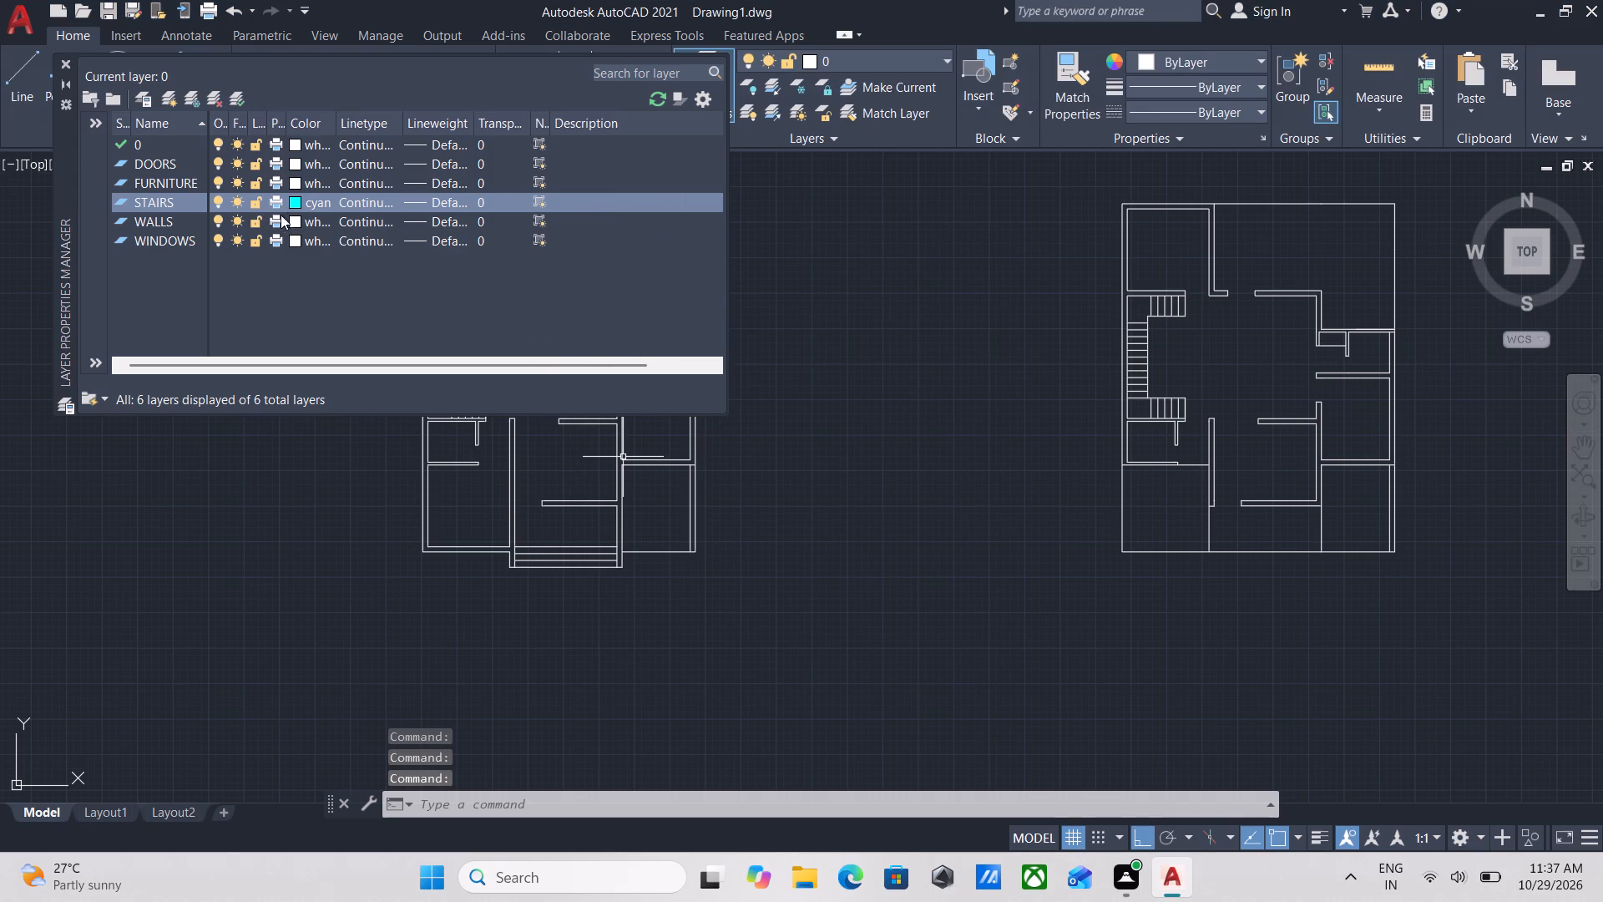
Set the DOORS layer's colour to red.
{"action": "left_click", "coordinate": [297, 163]}
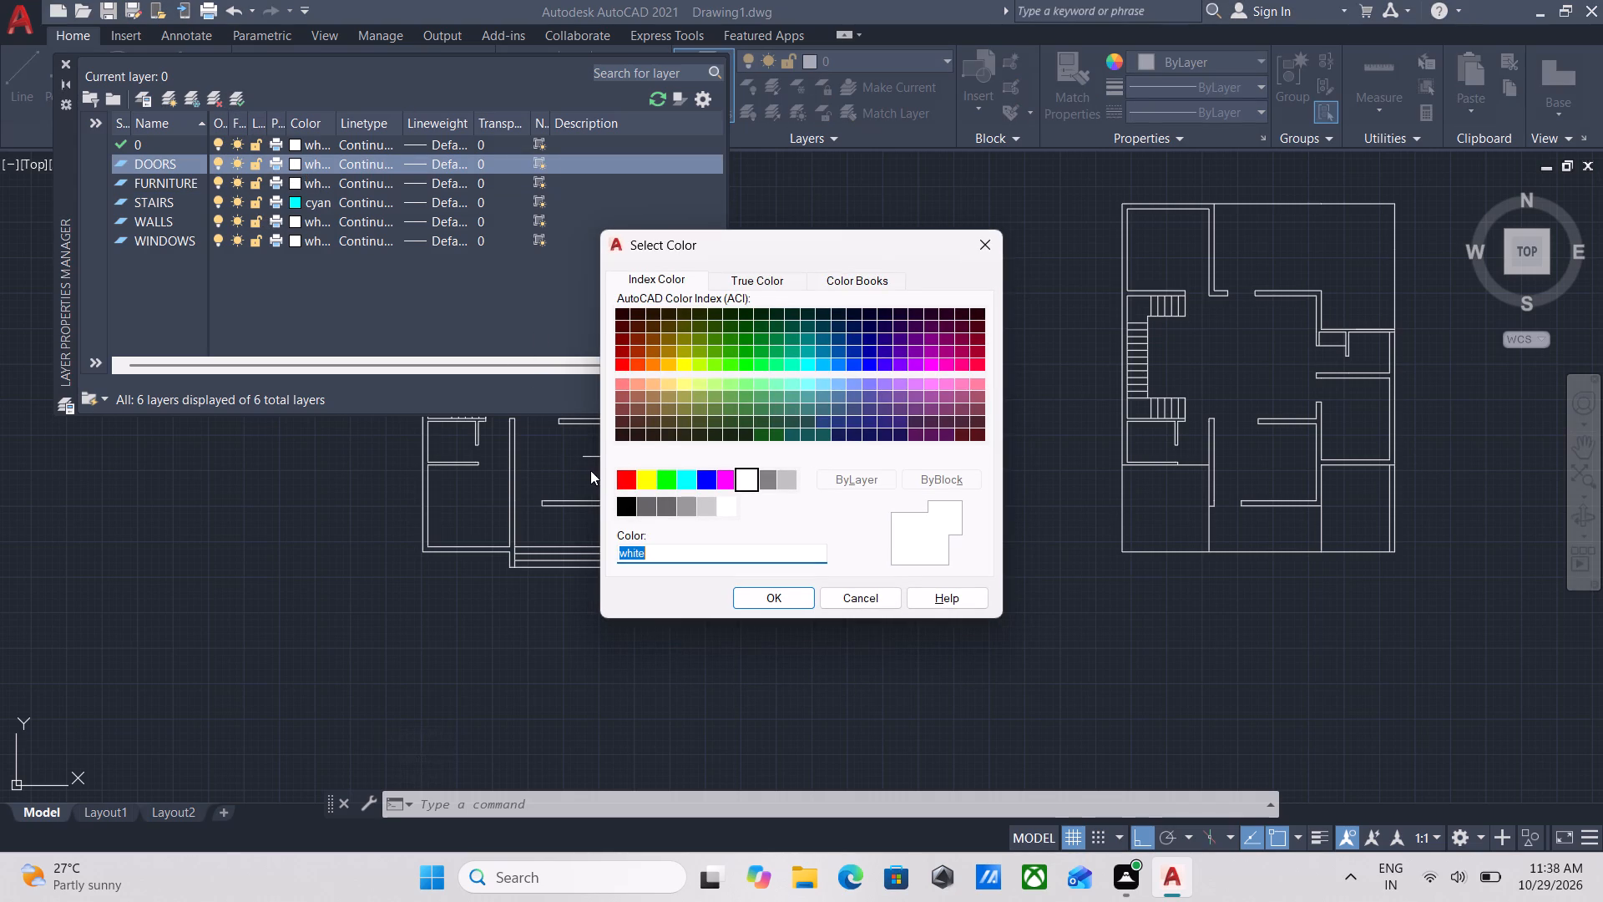
{"action": "left_click", "coordinate": [628, 481]}
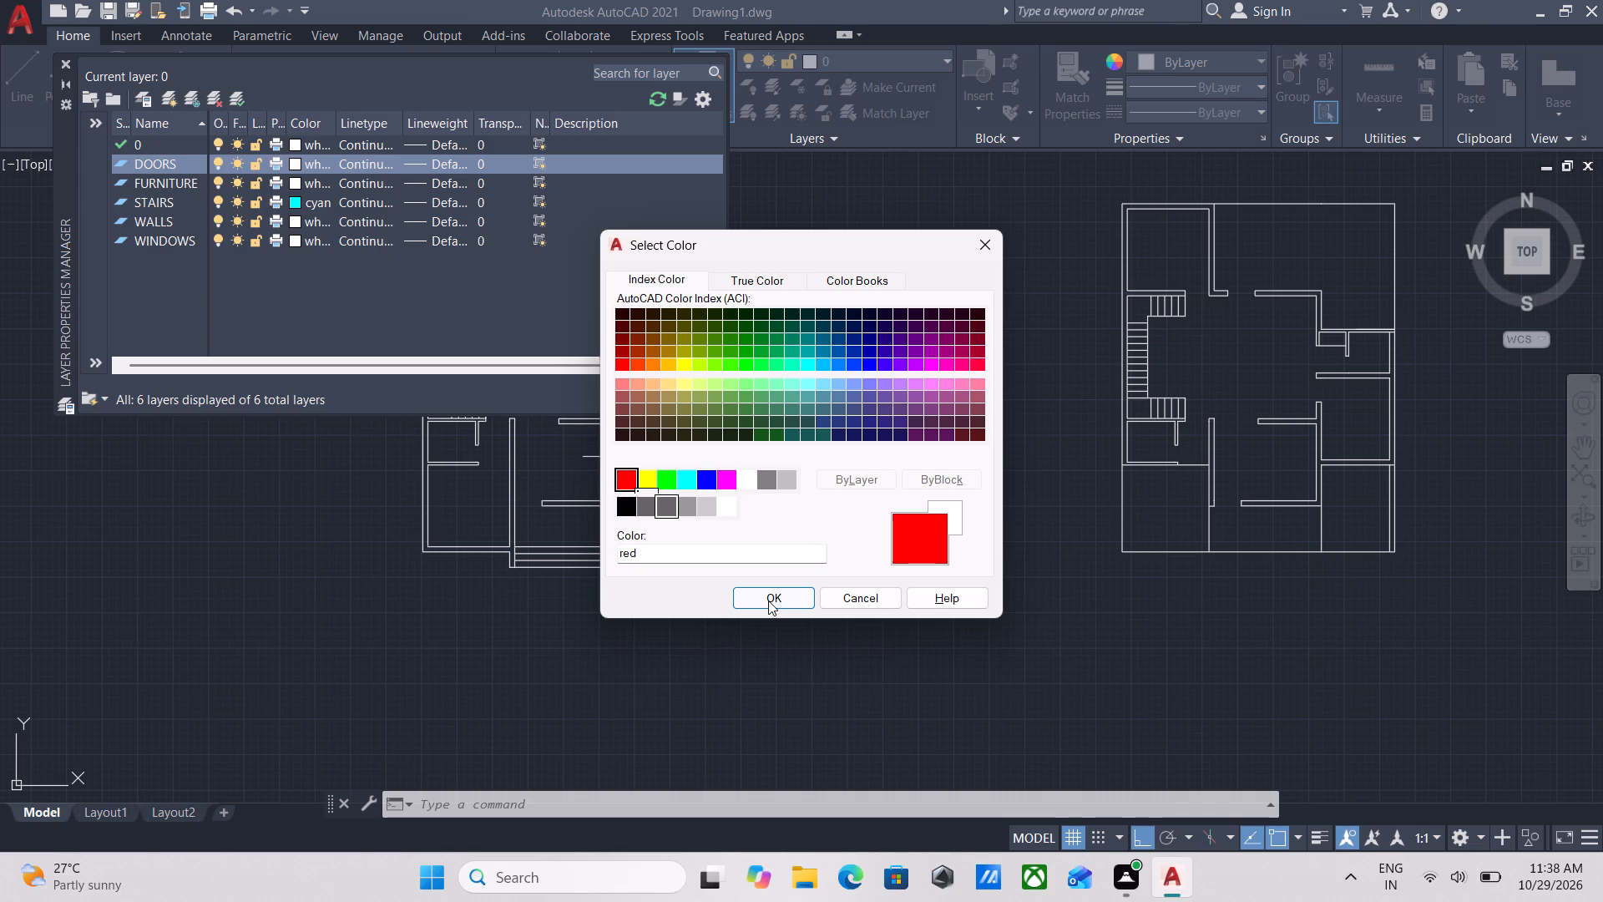
{"action": "left_click", "coordinate": [768, 600]}
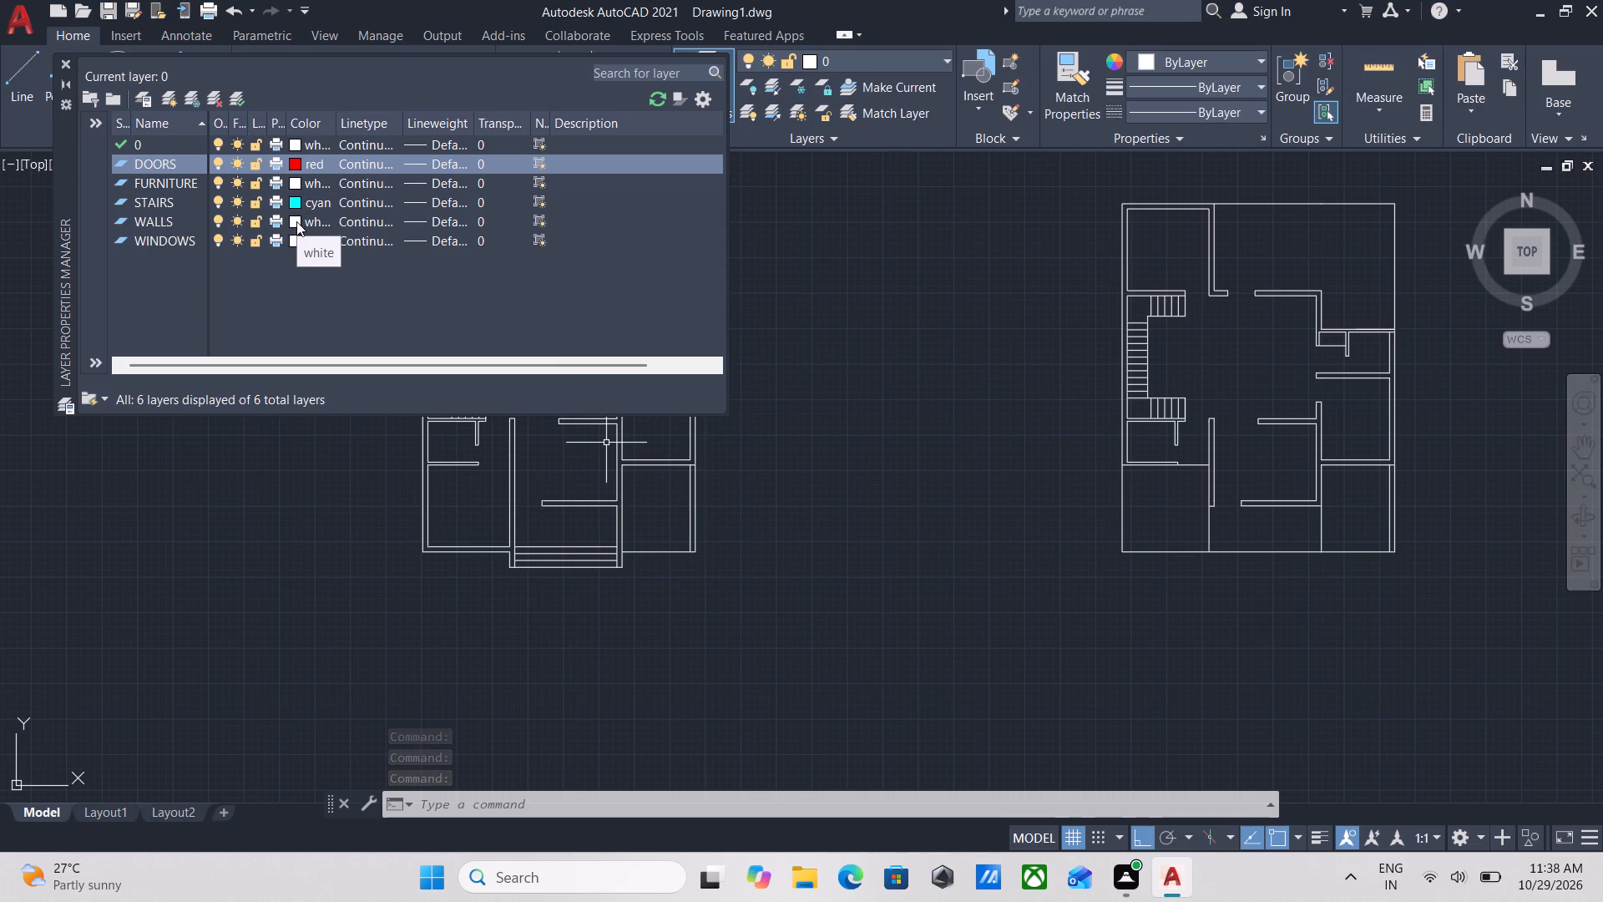
Set the WINDOWS layer's colour to green.
{"action": "left_click", "coordinate": [292, 244]}
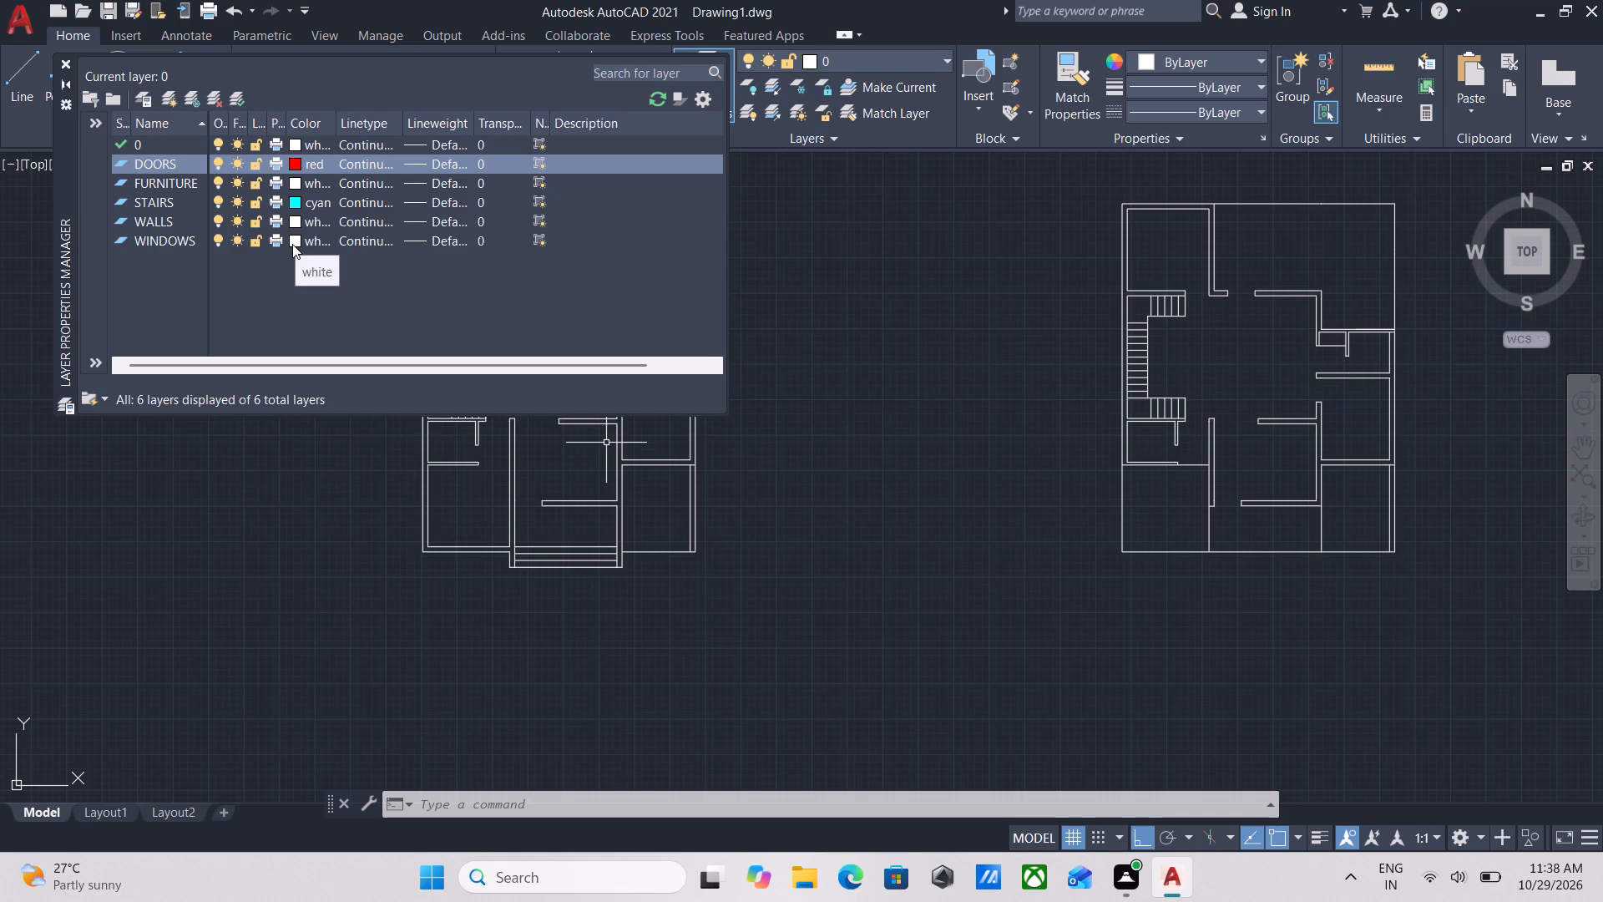
{"action": "left_click", "coordinate": [293, 244]}
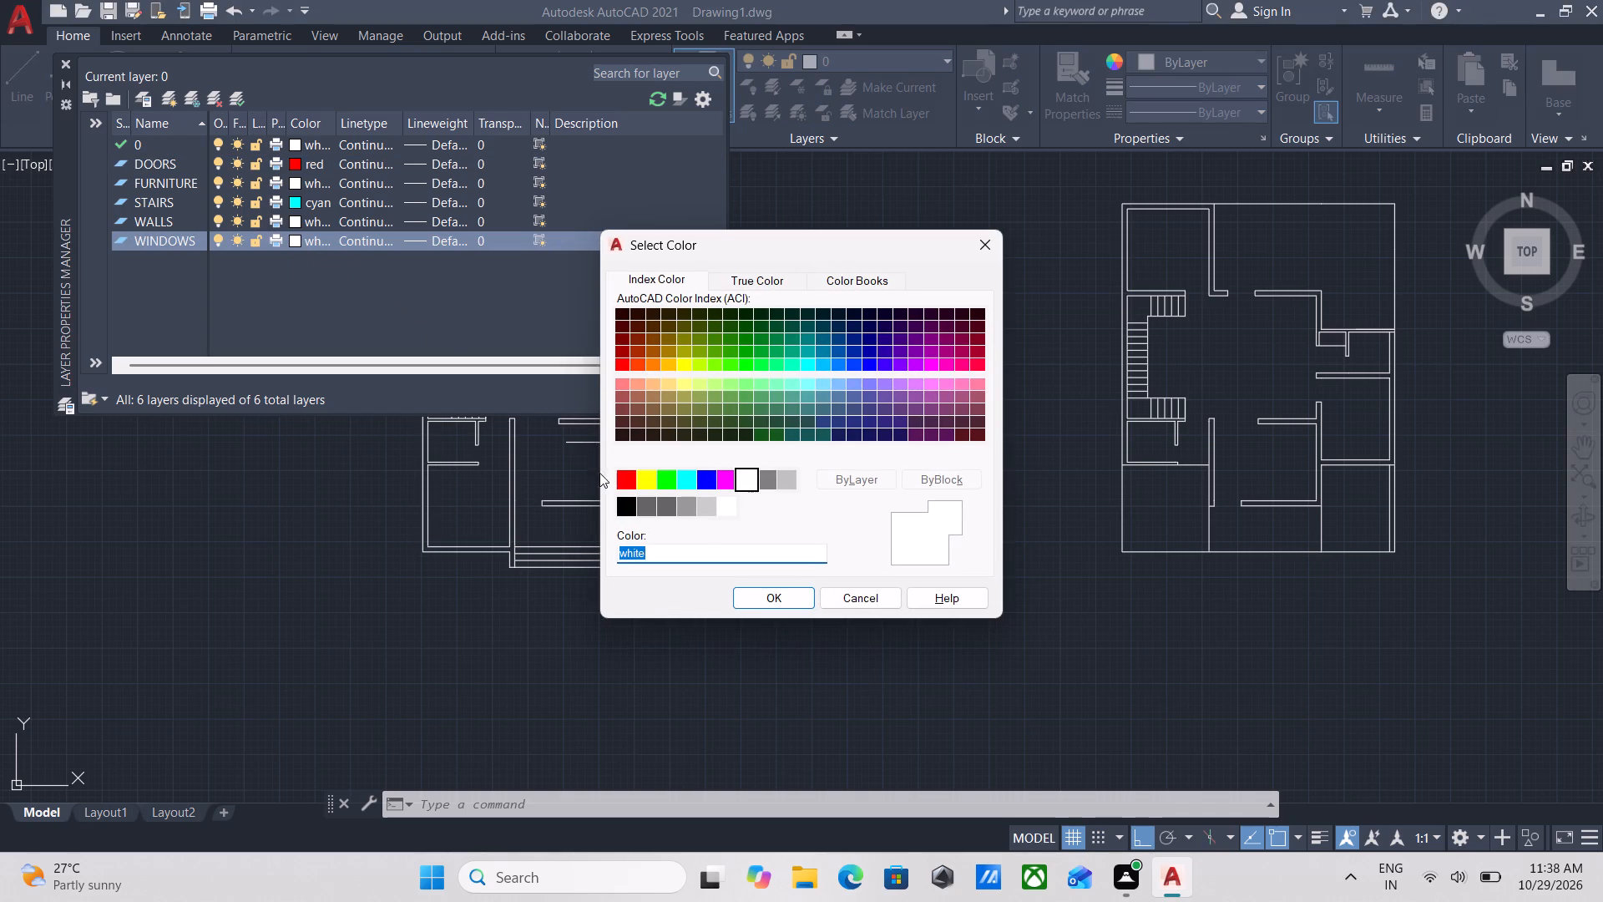
{"action": "left_click", "coordinate": [669, 481]}
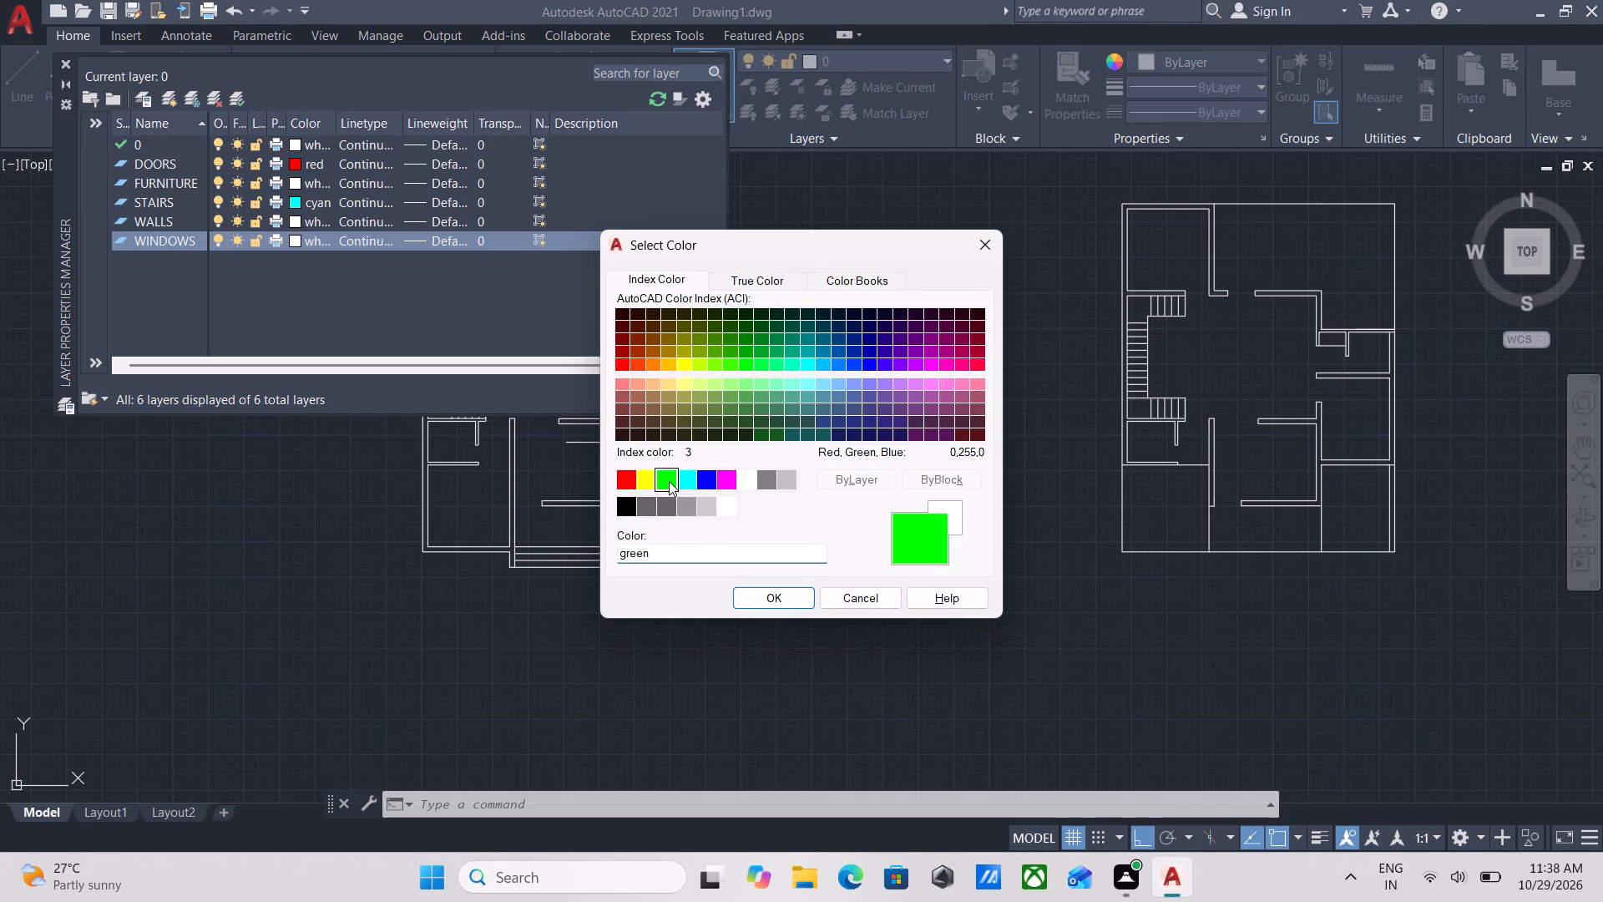
{"action": "left_click", "coordinate": [760, 606]}
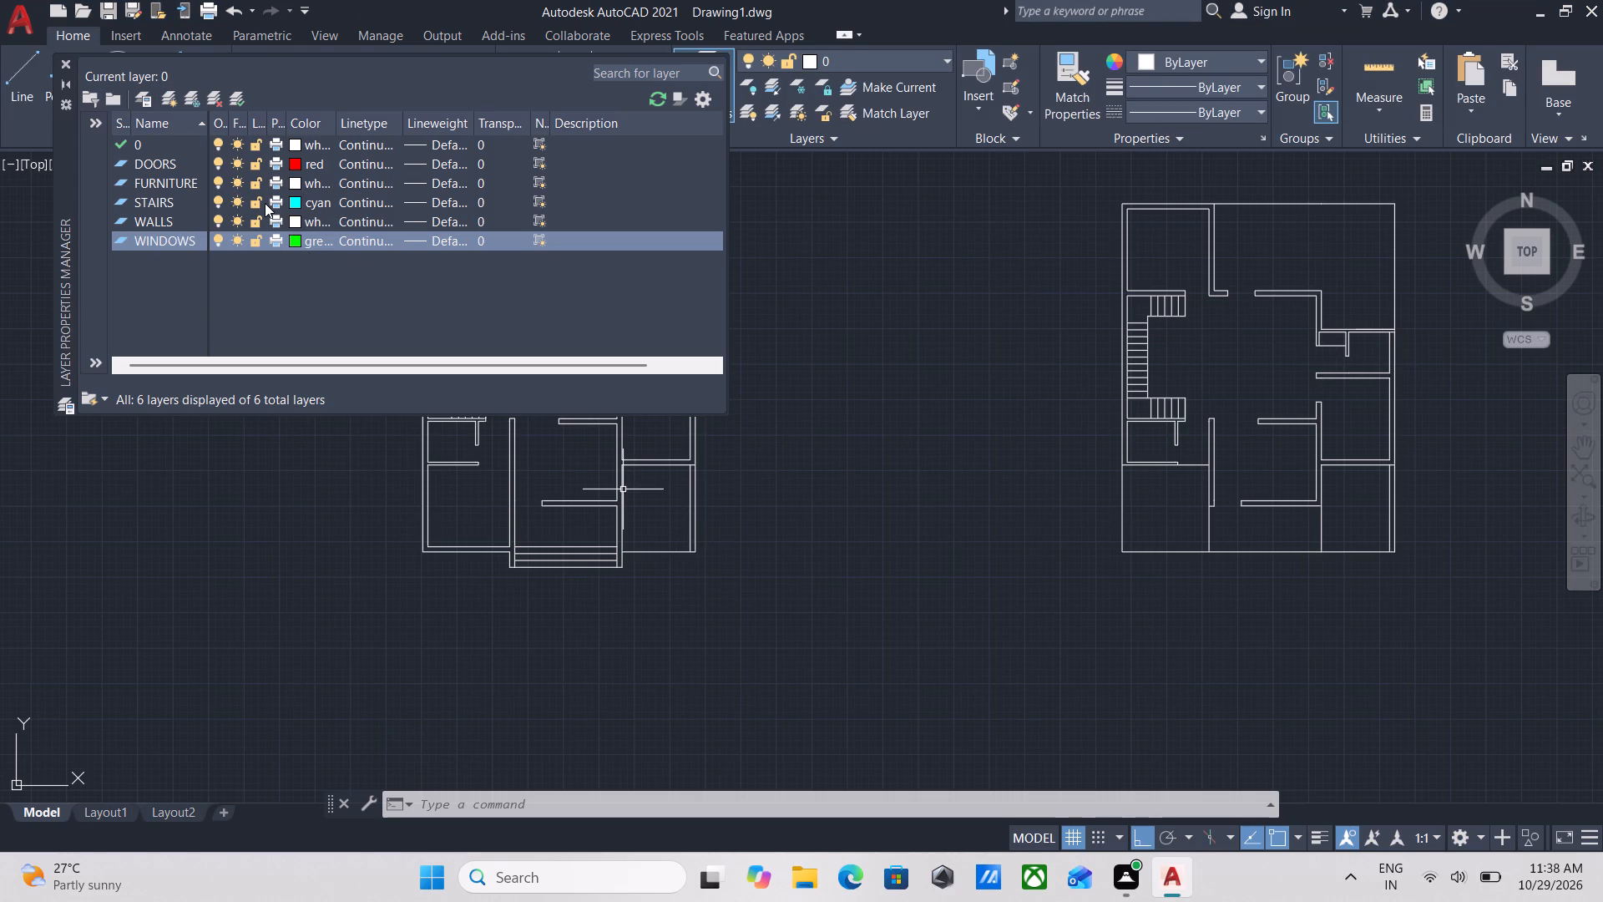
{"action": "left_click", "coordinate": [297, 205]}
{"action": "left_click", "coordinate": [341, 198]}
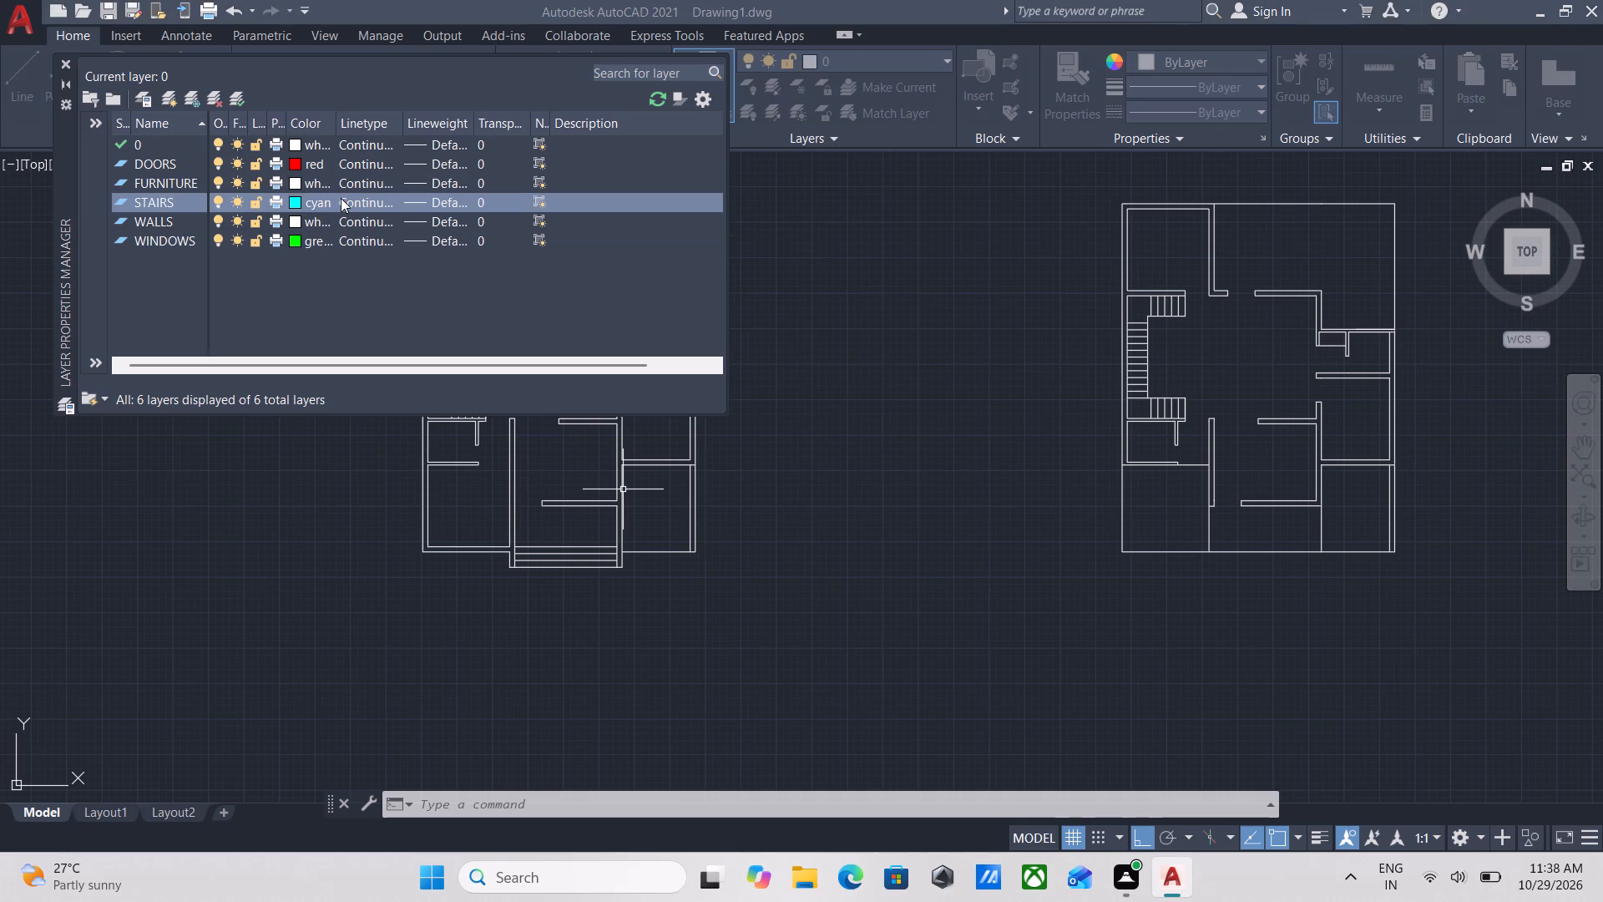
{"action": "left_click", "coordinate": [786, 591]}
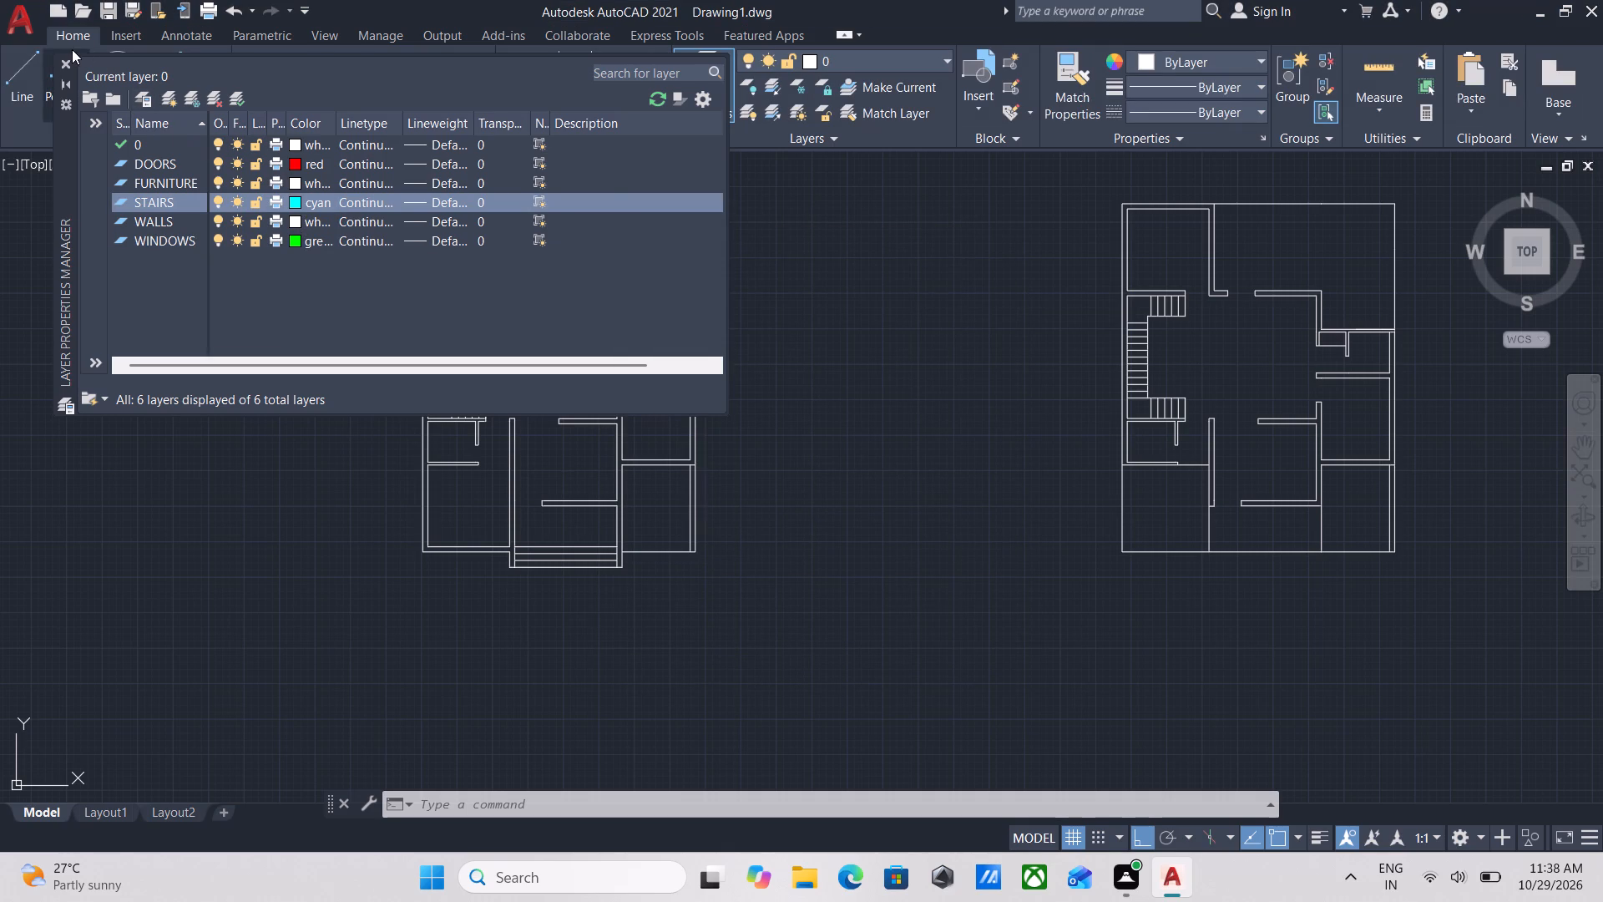
Close the layer properties and return to the floor plans.
{"action": "left_click", "coordinate": [66, 60]}
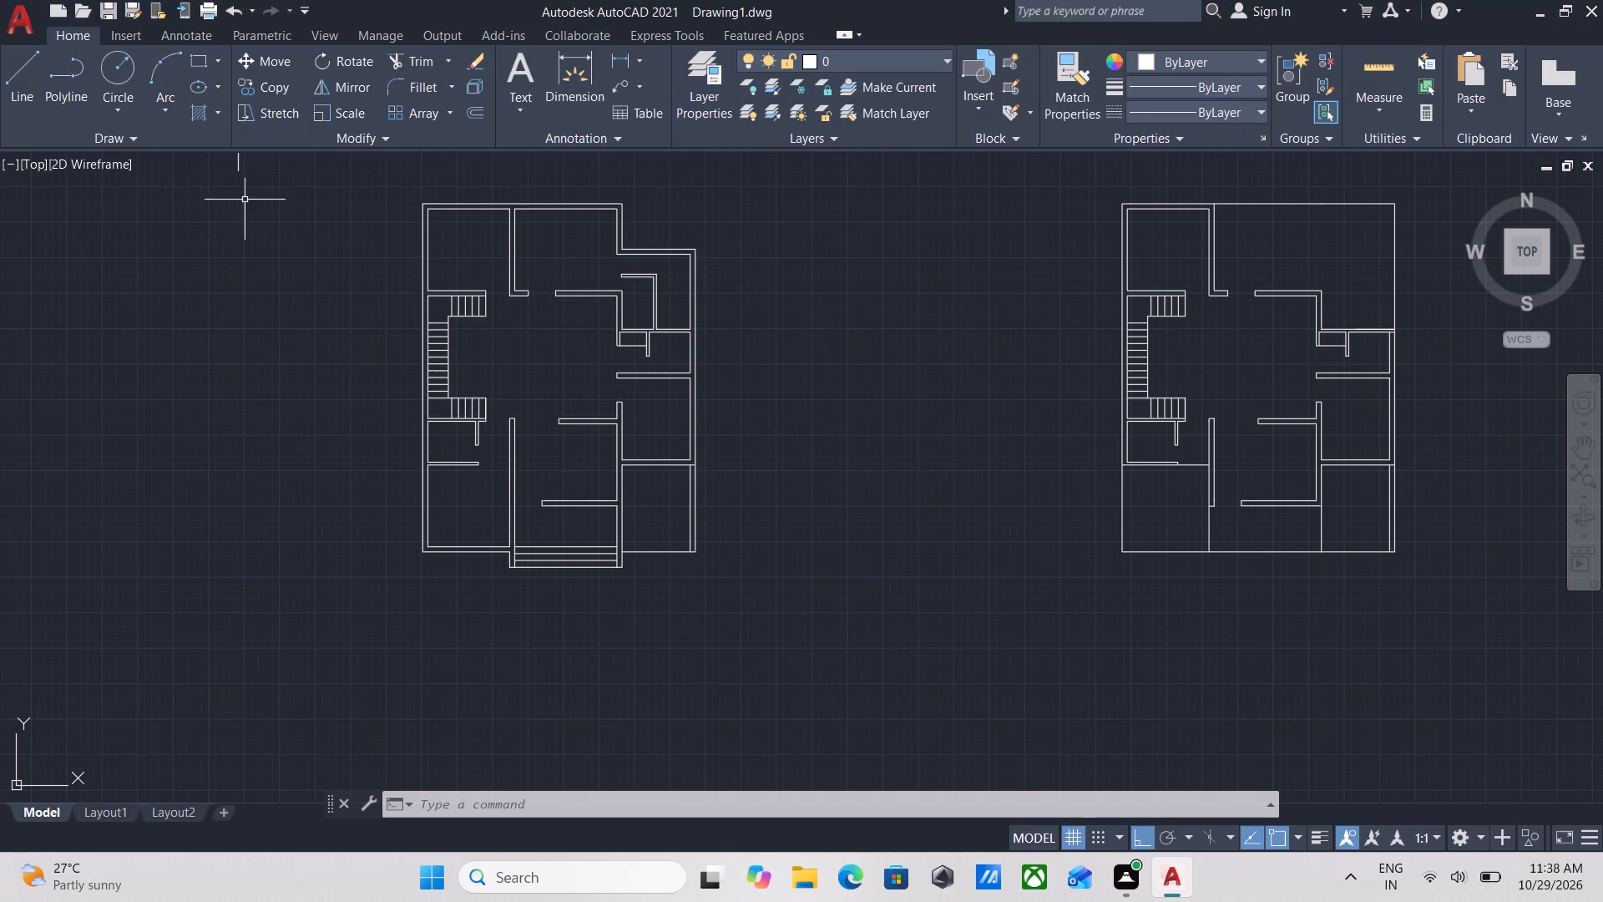
Assign all the stair treads and inner edge lines of the original floor plan to the STAIRS layer.
{"action": "scroll", "coordinate": [519, 510], "scroll_direction": "up", "scroll_amount": 2}
{"action": "middle_click_drag", "start_coordinate": [392, 274], "coordinate": [428, 352]}
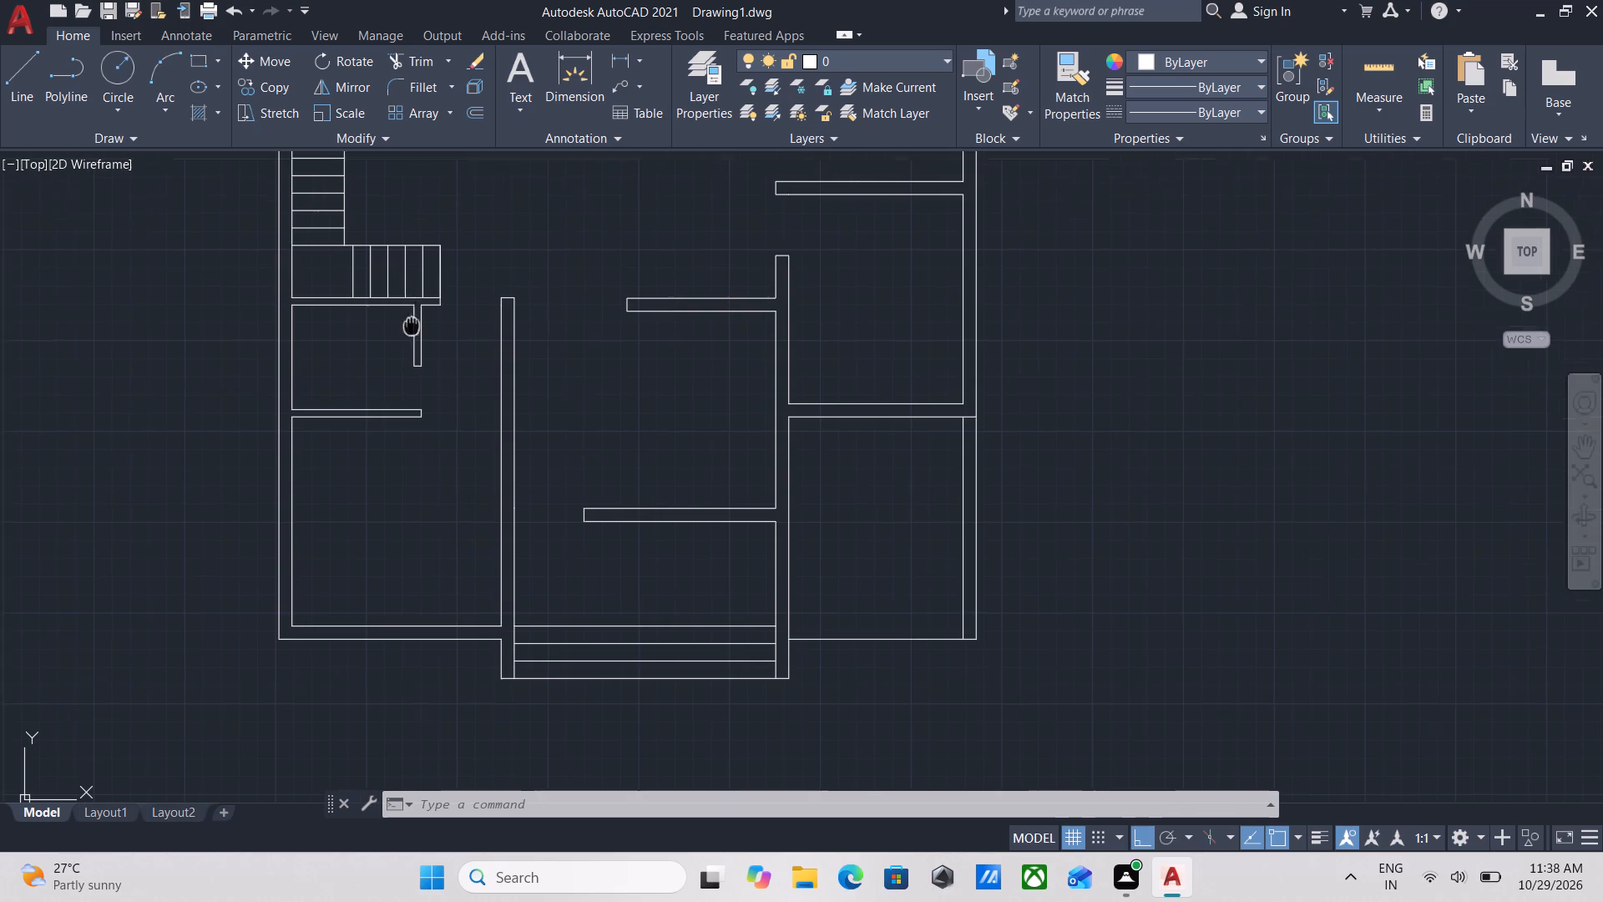
{"action": "middle_click_drag", "start_coordinate": [428, 352], "coordinate": [463, 456]}
{"action": "scroll", "coordinate": [478, 489], "scroll_direction": "up", "scroll_amount": 1}
{"action": "scroll", "coordinate": [609, 401], "scroll_direction": "down", "scroll_amount": 2}
{"action": "middle_click_drag", "start_coordinate": [599, 402], "coordinate": [599, 485]}
{"action": "left_click", "coordinate": [599, 485]}
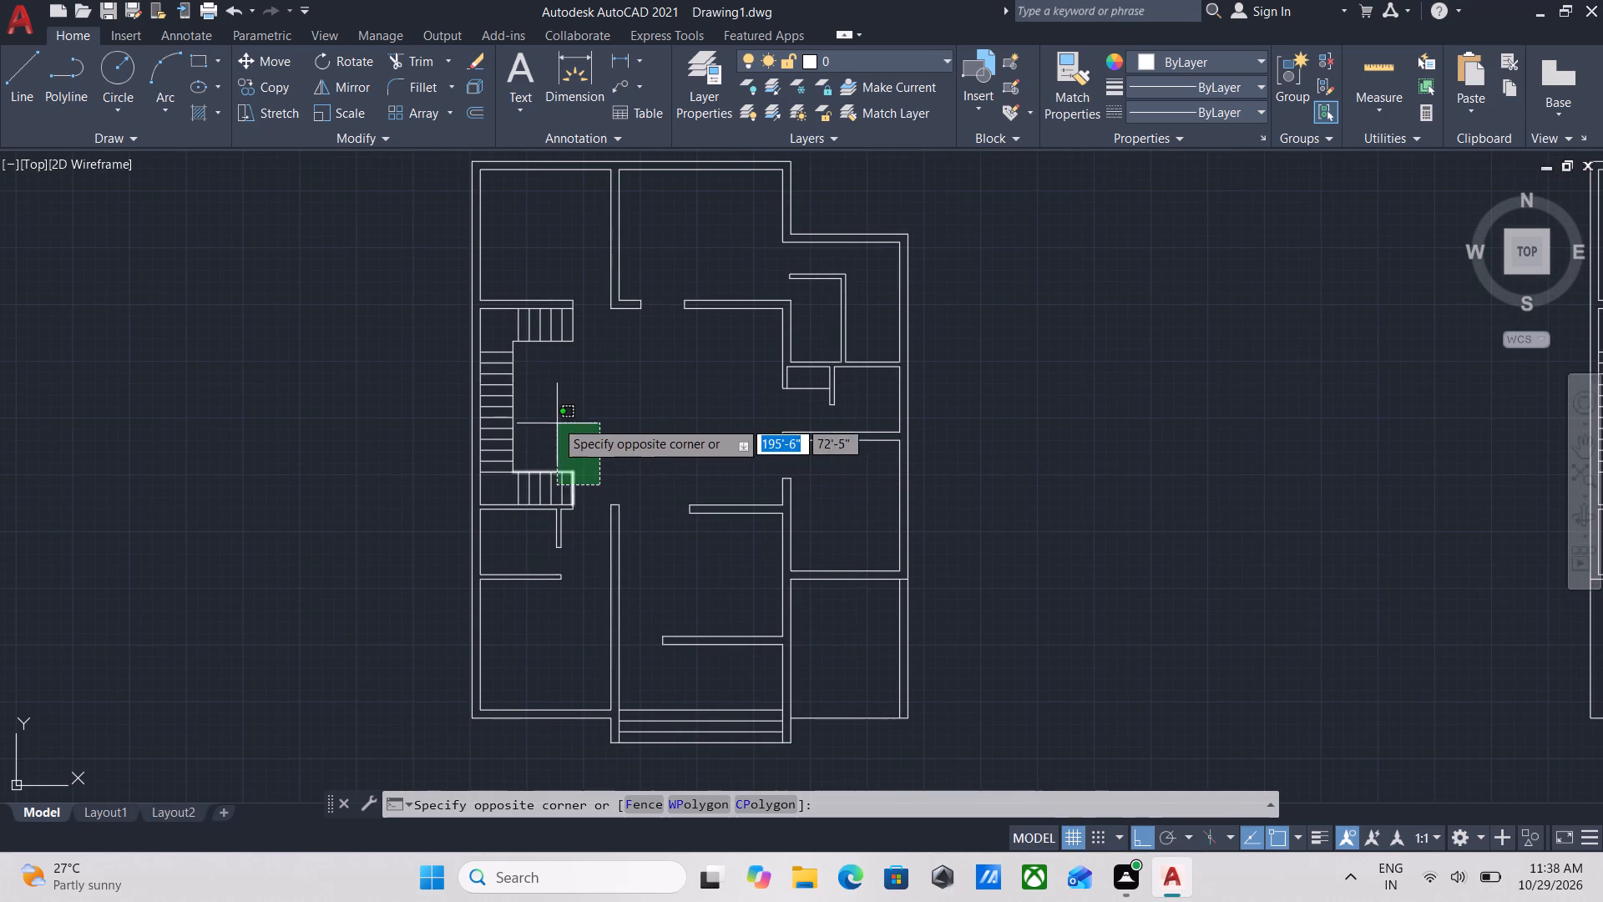
{"action": "left_click", "coordinate": [492, 318]}
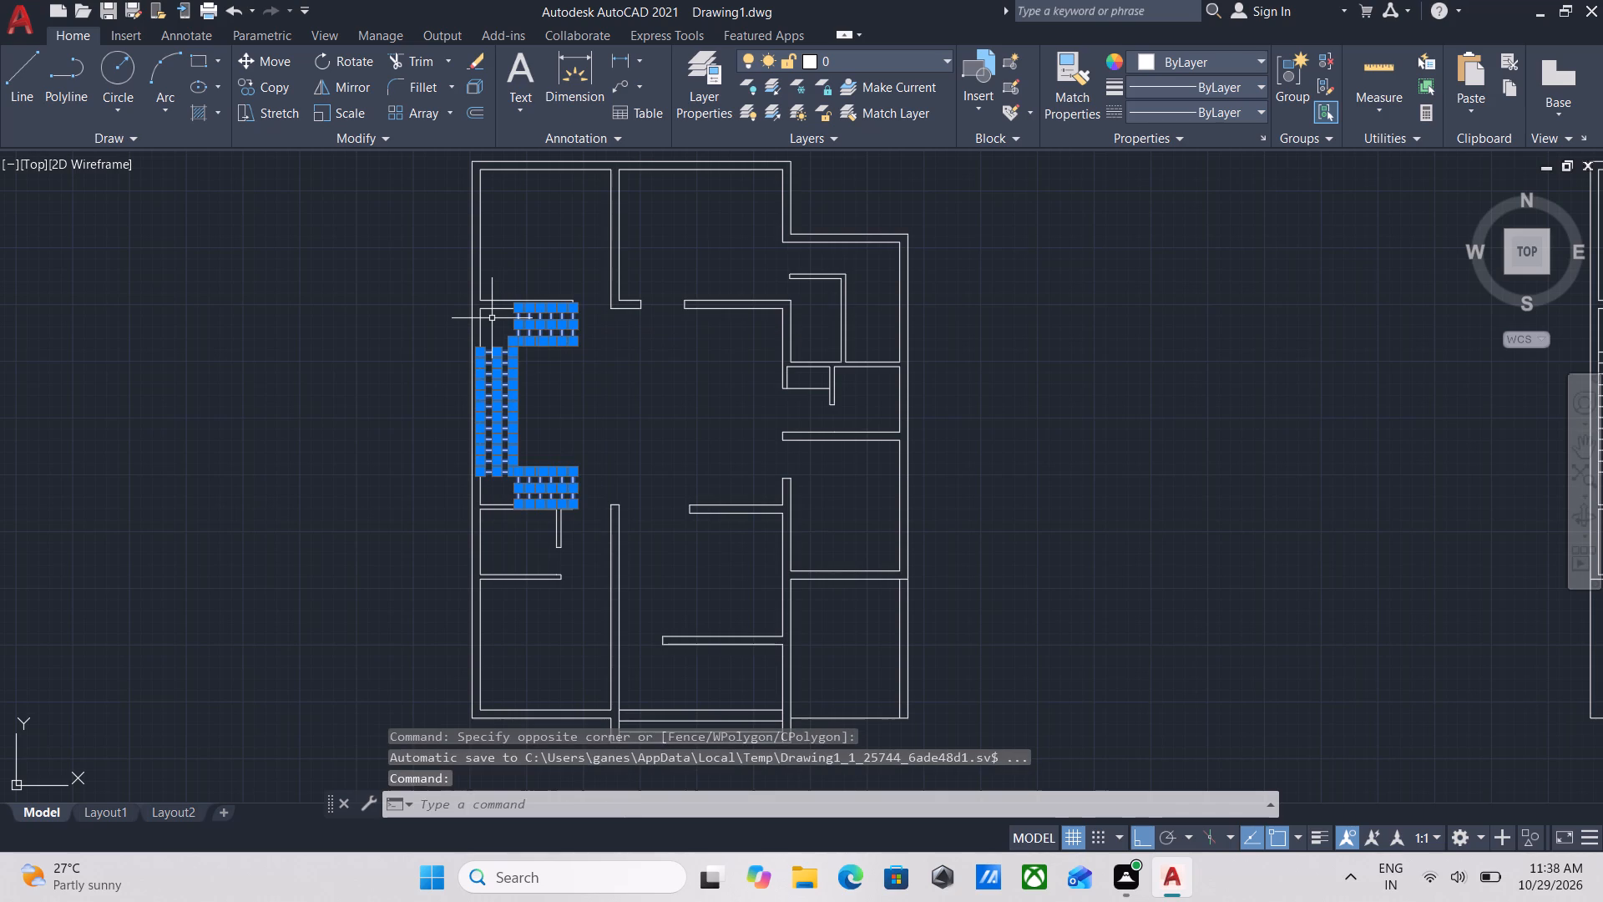
{"action": "scroll", "coordinate": [492, 318], "scroll_direction": "up", "scroll_amount": 3}
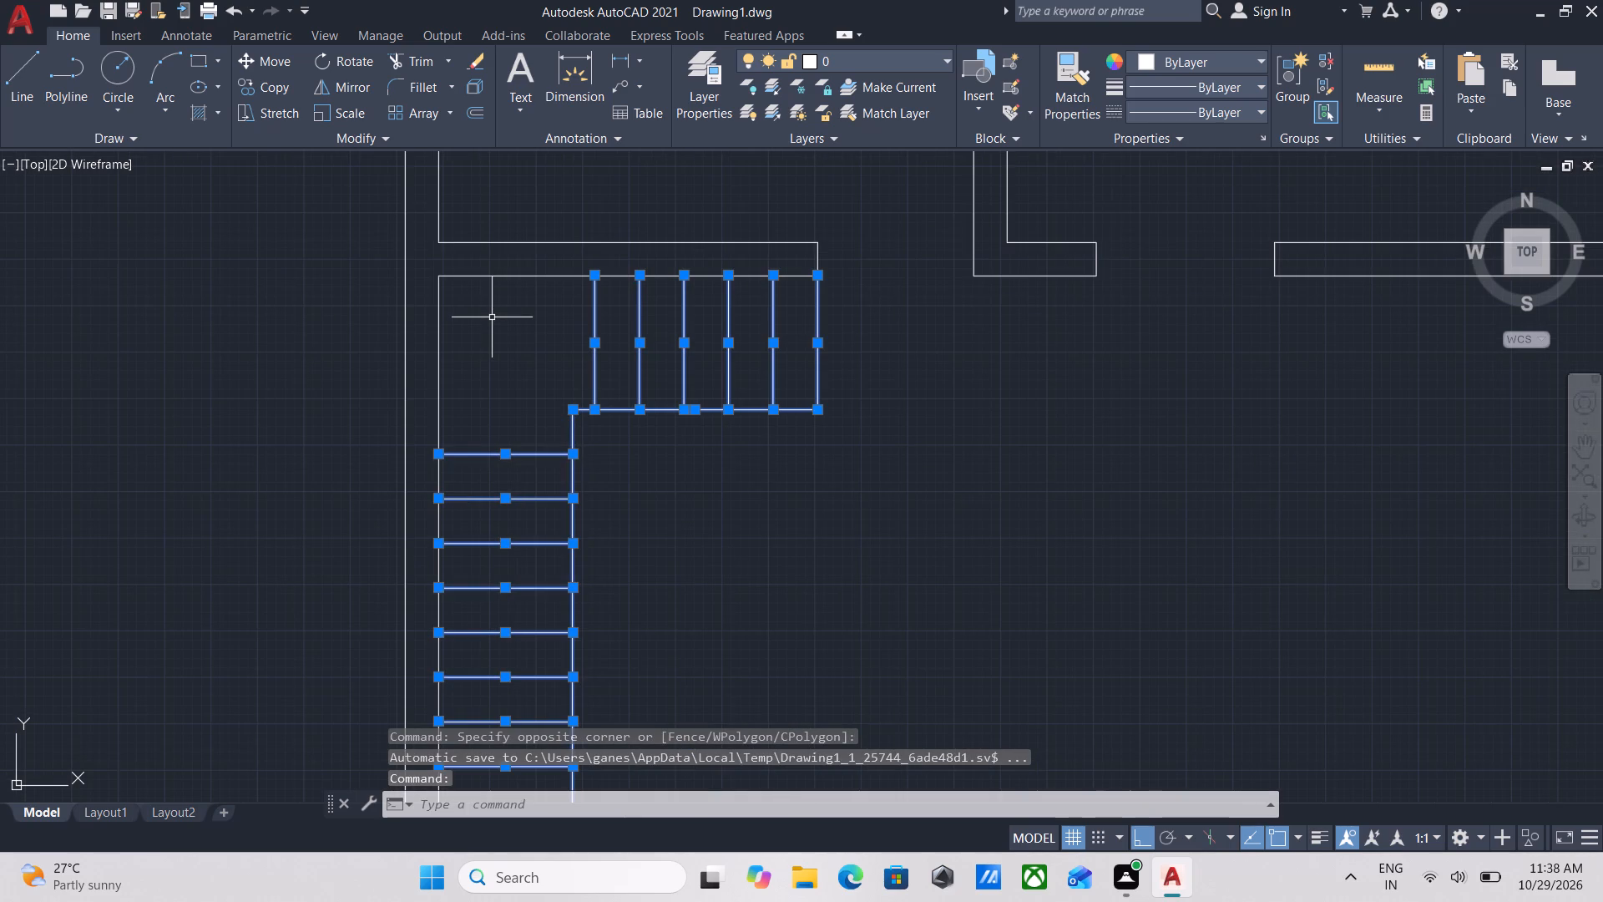
{"action": "left_click", "coordinate": [857, 62]}
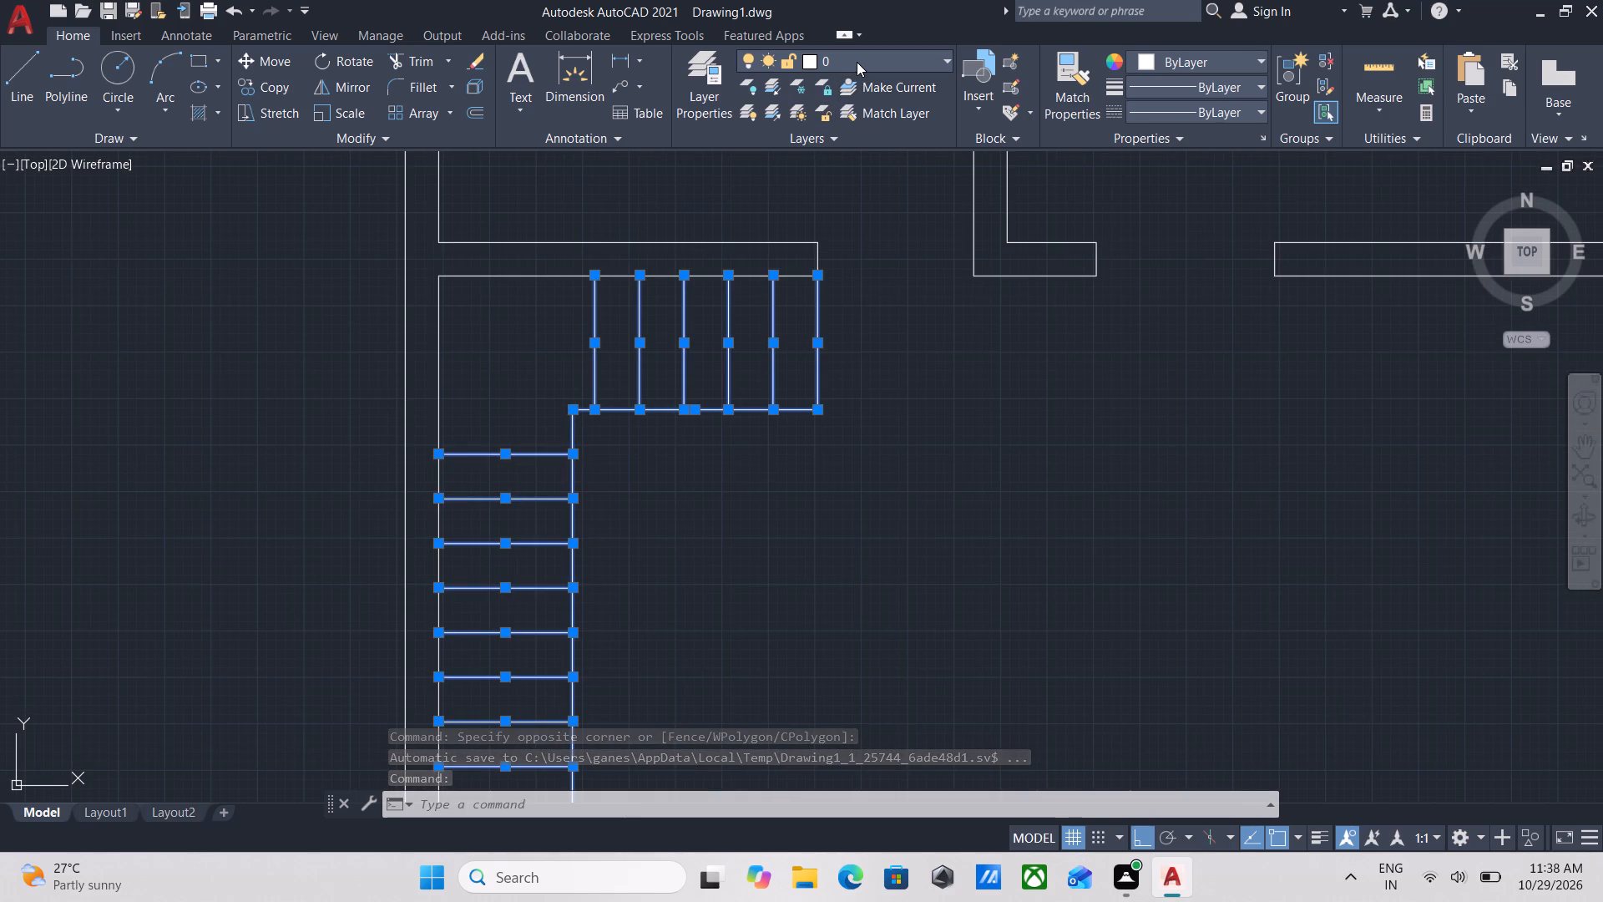
{"action": "left_click", "coordinate": [855, 158]}
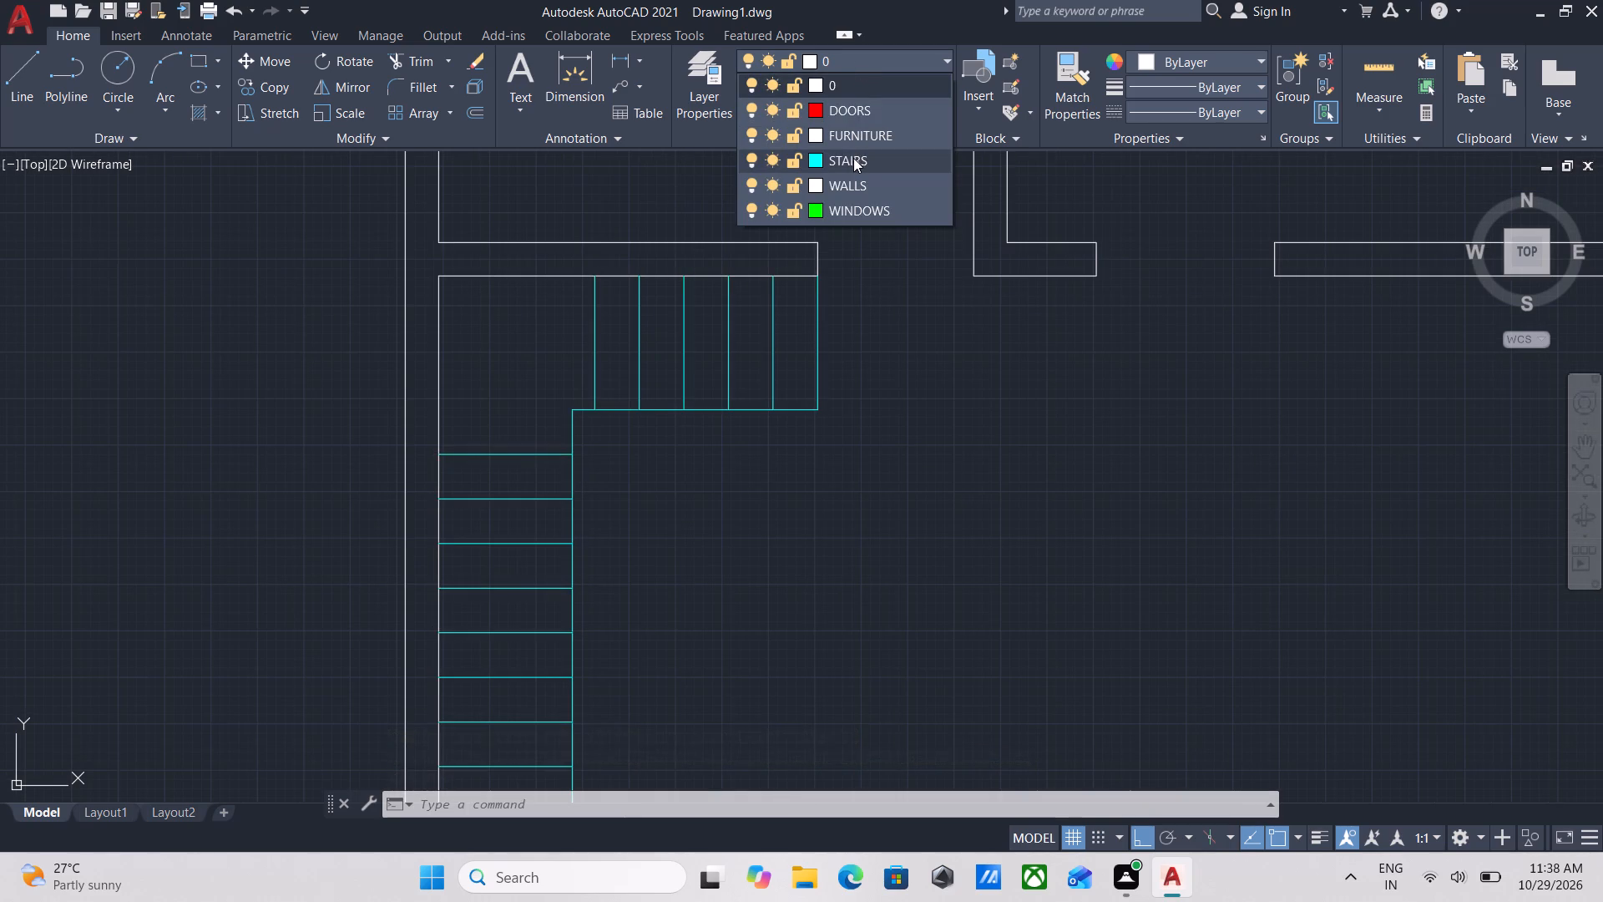
{"action": "scroll", "coordinate": [943, 448], "scroll_direction": "down", "scroll_amount": 2}
{"action": "middle_click_drag", "start_coordinate": [928, 446], "coordinate": [818, 423]}
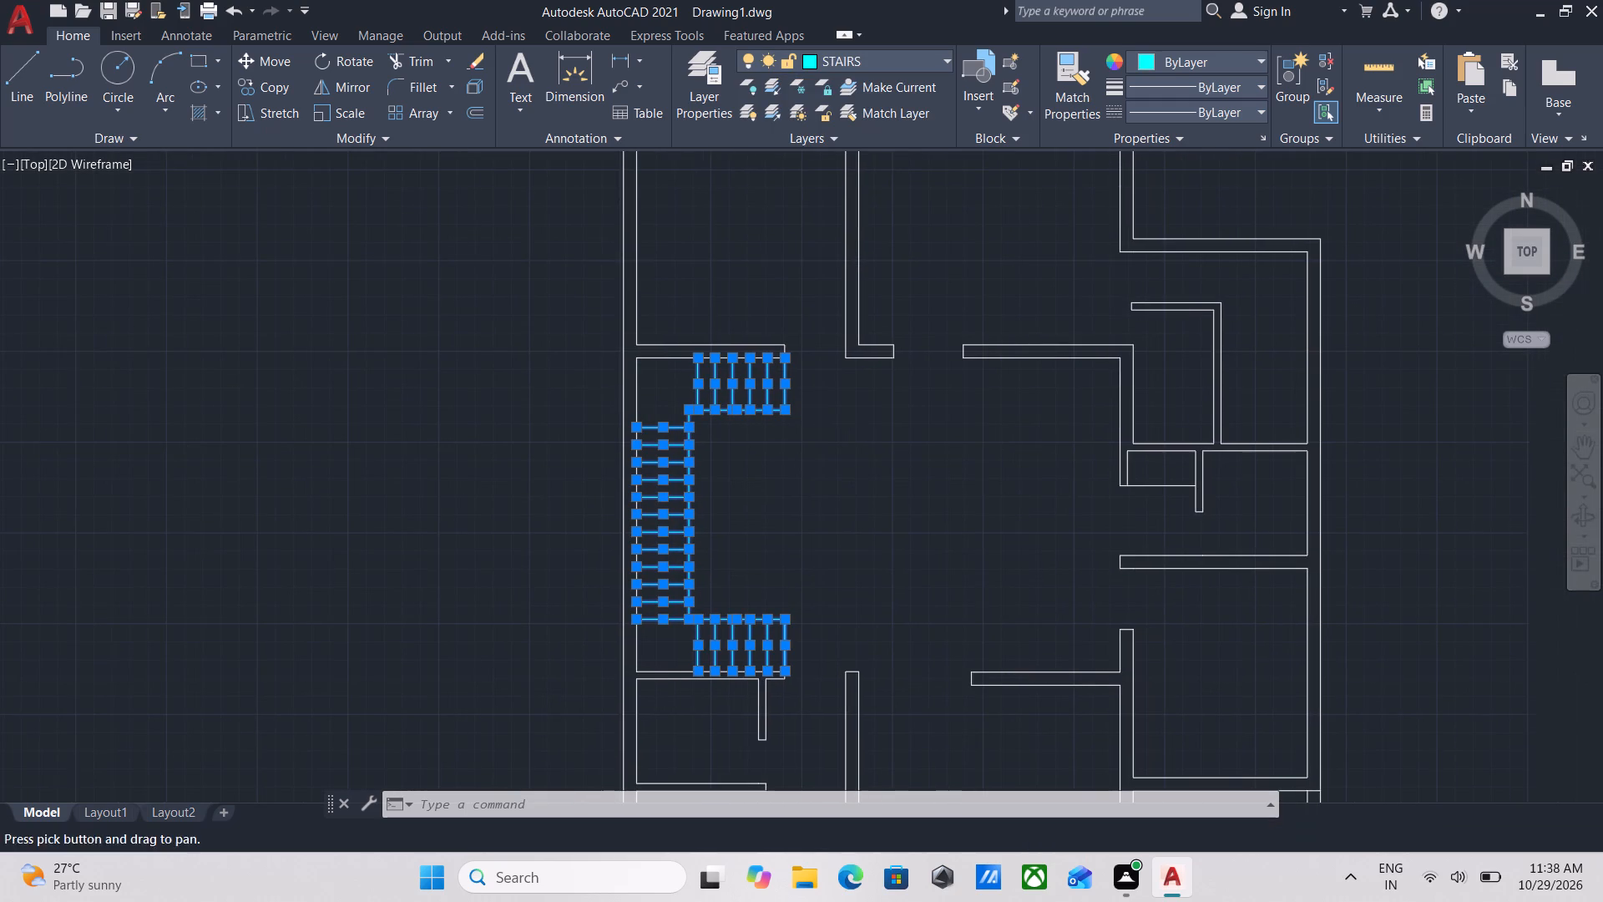
{"action": "key", "text": "Escape"}
Move the staircase lines of the reworked second floor plan onto the STAIRS layer.
{"action": "middle_click_drag", "start_coordinate": [817, 423], "coordinate": [741, 414]}
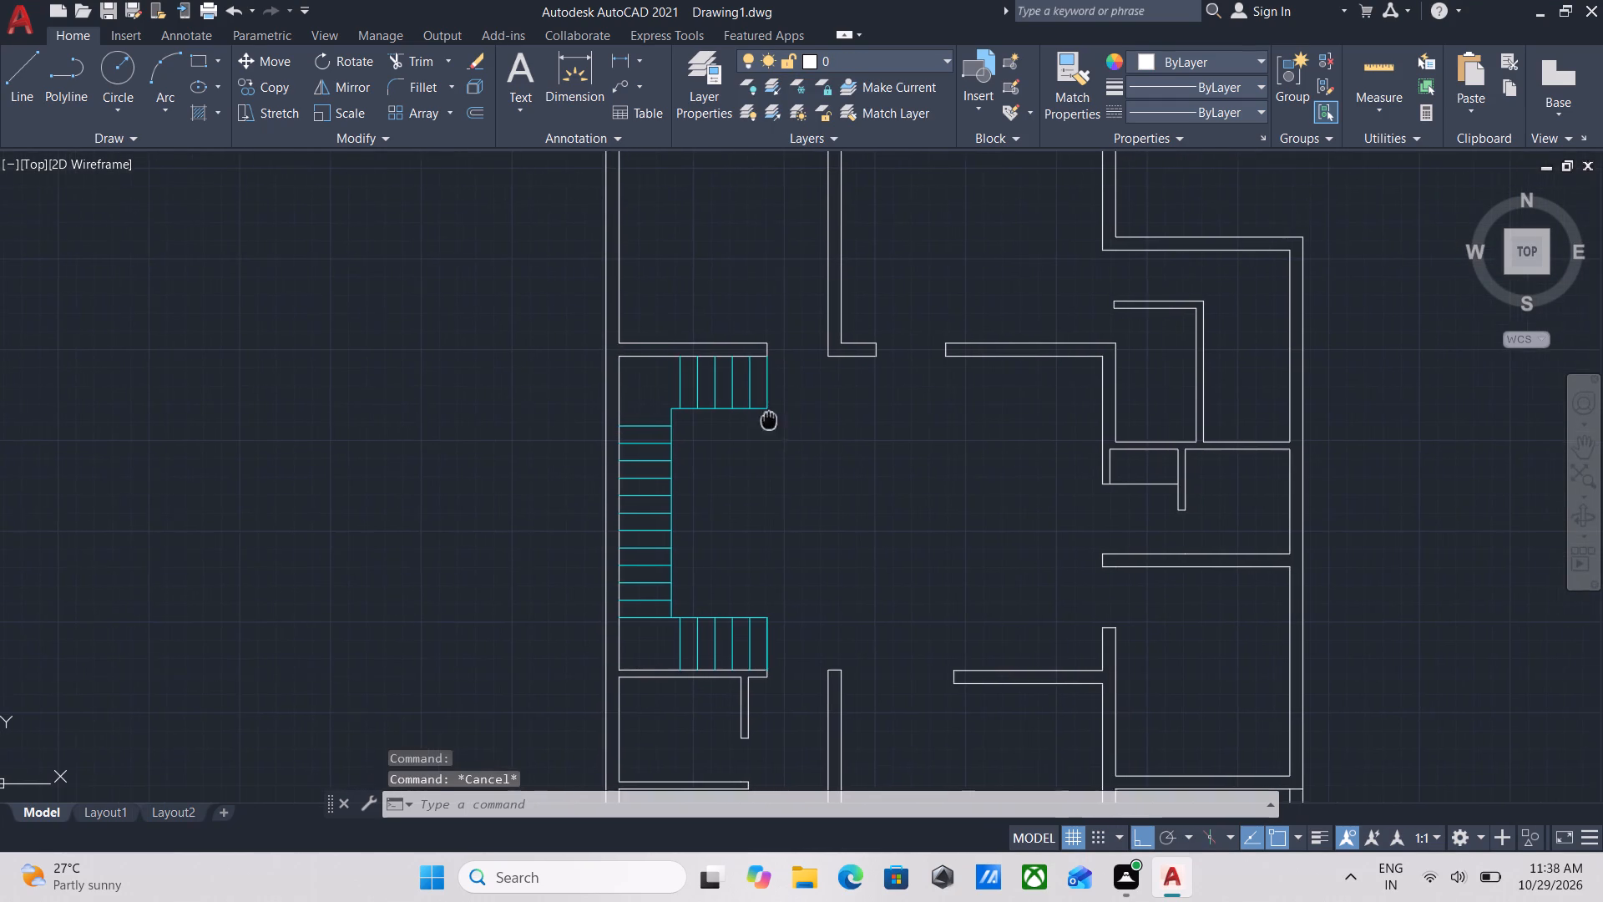
{"action": "middle_click_drag", "start_coordinate": [741, 414], "coordinate": [648, 388]}
{"action": "scroll", "coordinate": [608, 387], "scroll_direction": "down", "scroll_amount": 2}
{"action": "middle_click_drag", "start_coordinate": [1080, 497], "coordinate": [1062, 500]}
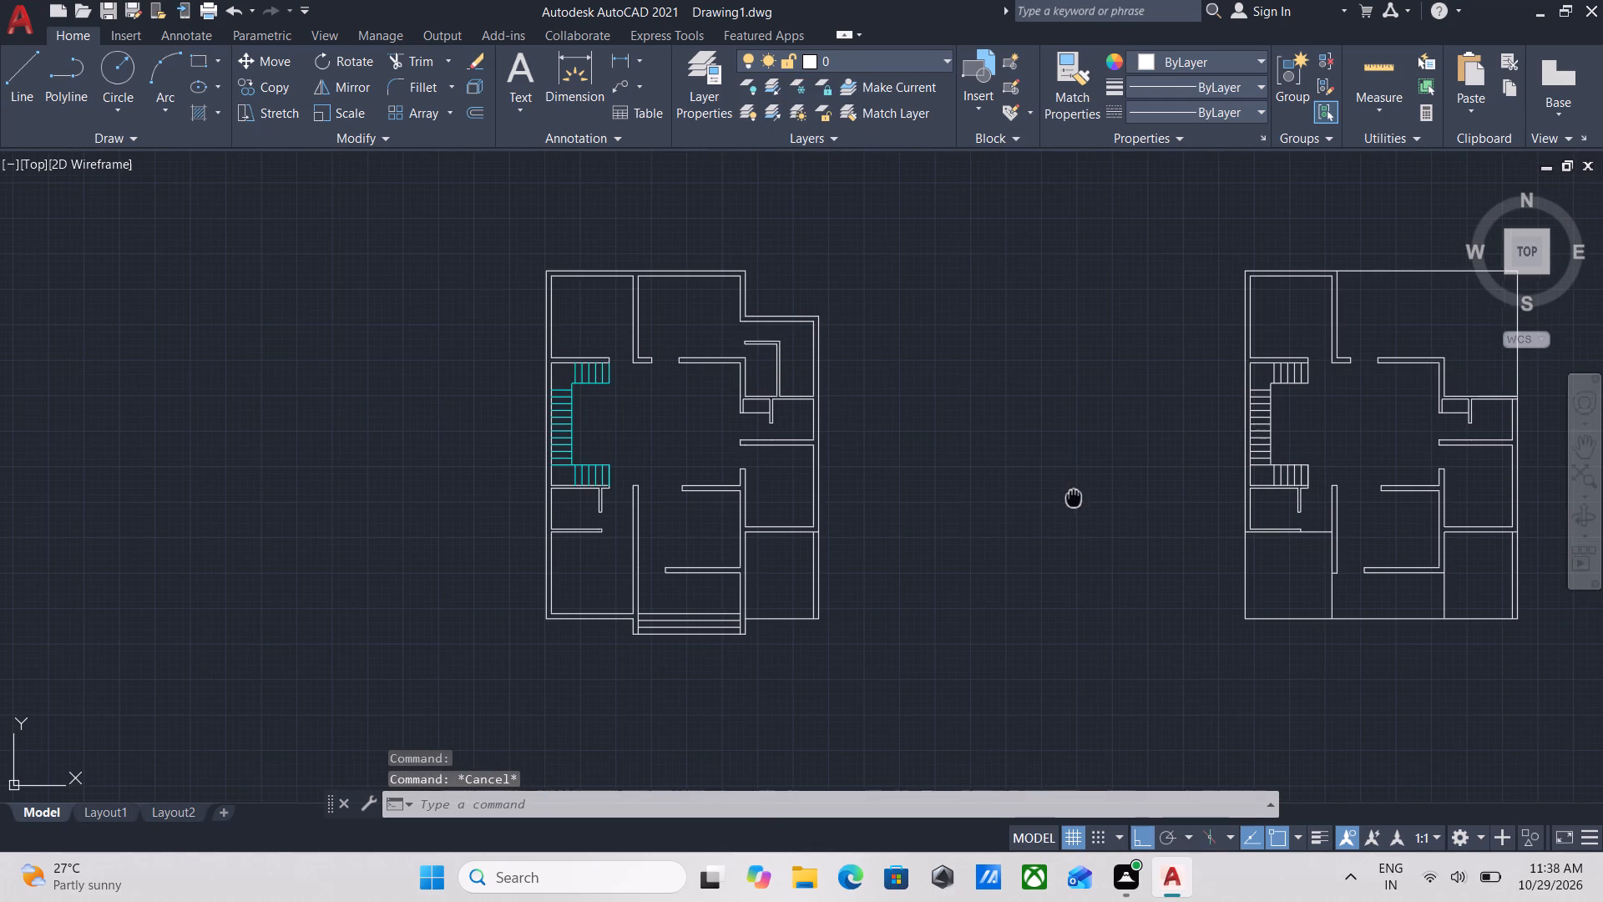
{"action": "middle_click_drag", "start_coordinate": [1062, 500], "coordinate": [859, 524]}
{"action": "scroll", "coordinate": [1067, 519], "scroll_direction": "up", "scroll_amount": 1}
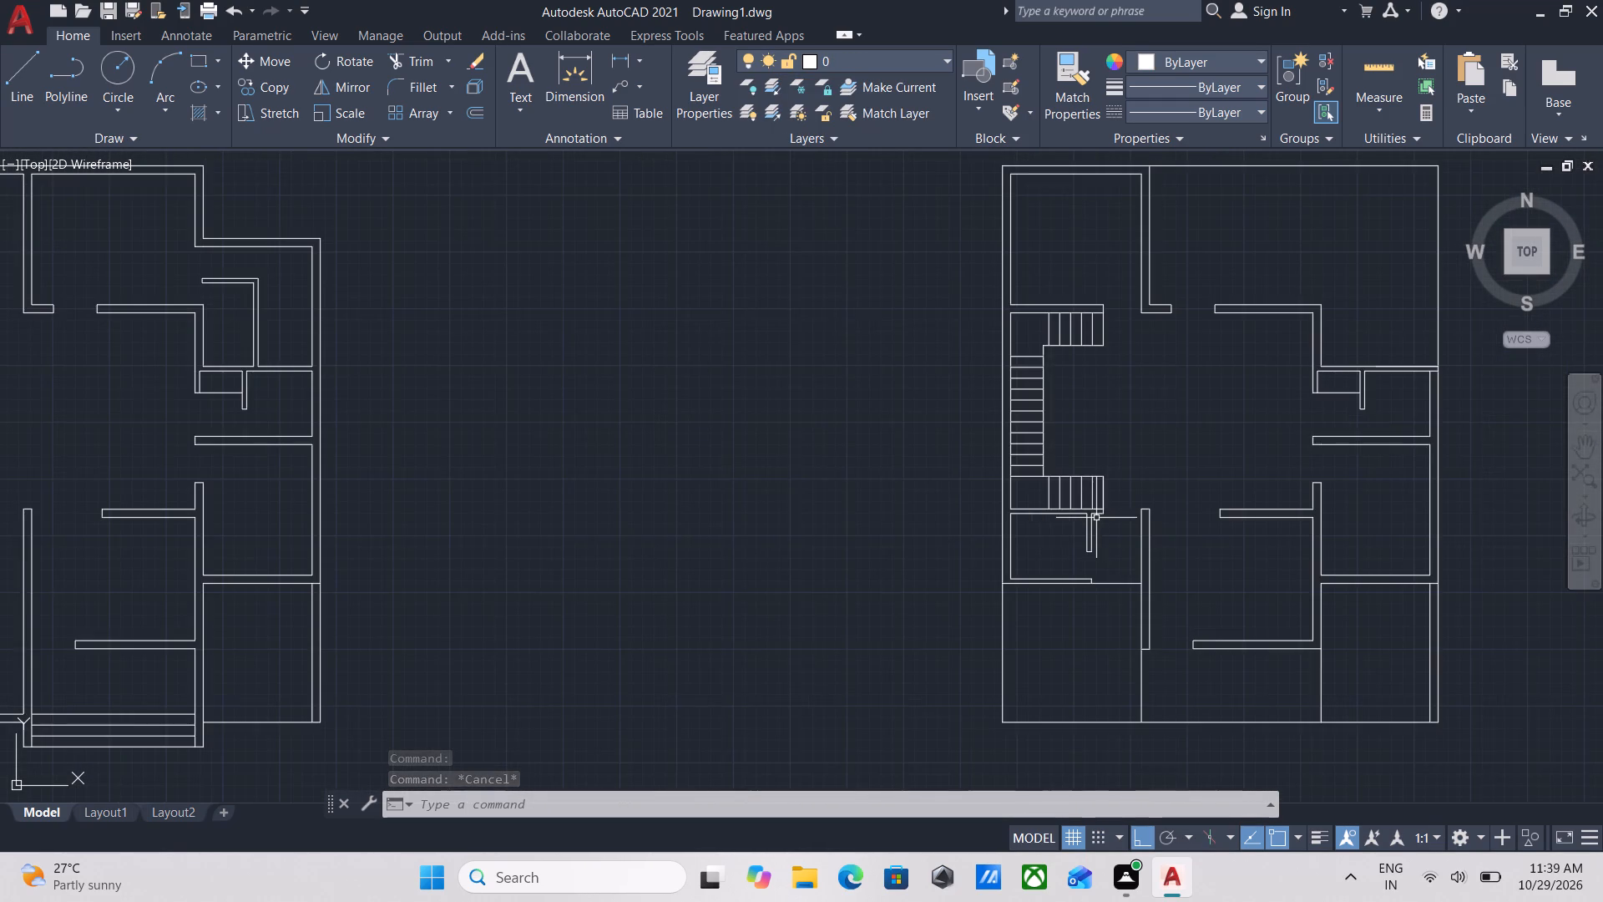
{"action": "scroll", "coordinate": [1097, 517], "scroll_direction": "up", "scroll_amount": 3}
{"action": "scroll", "coordinate": [1124, 456], "scroll_direction": "down", "scroll_amount": 2}
{"action": "middle_click_drag", "start_coordinate": [1124, 456], "coordinate": [918, 628]}
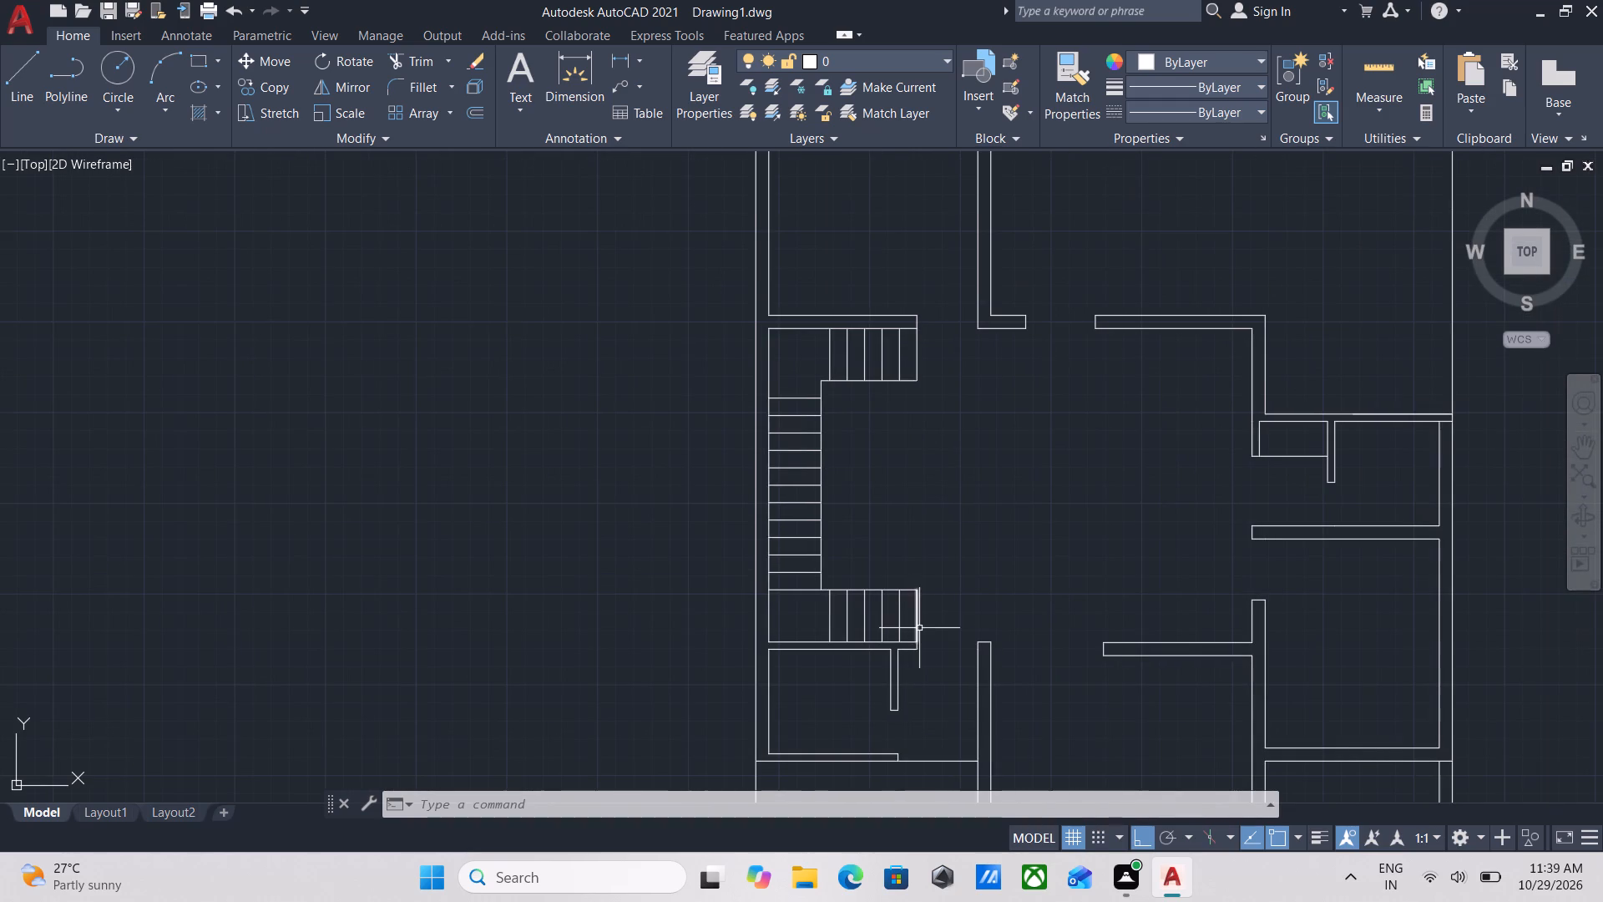
{"action": "left_click", "coordinate": [931, 626]}
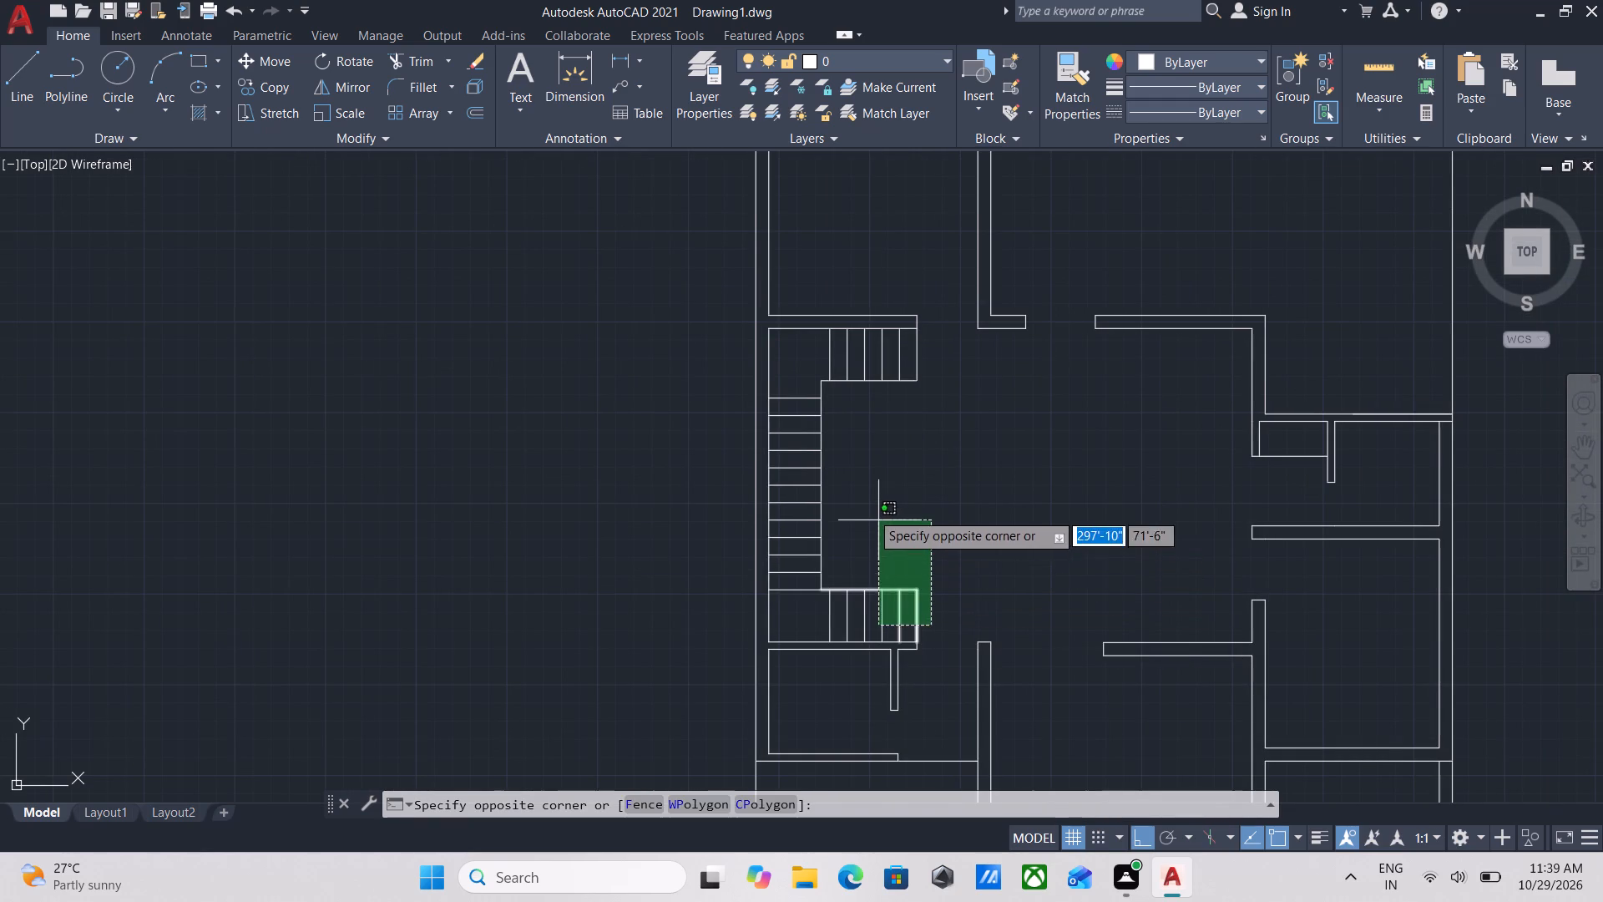
{"action": "left_click", "coordinate": [784, 344]}
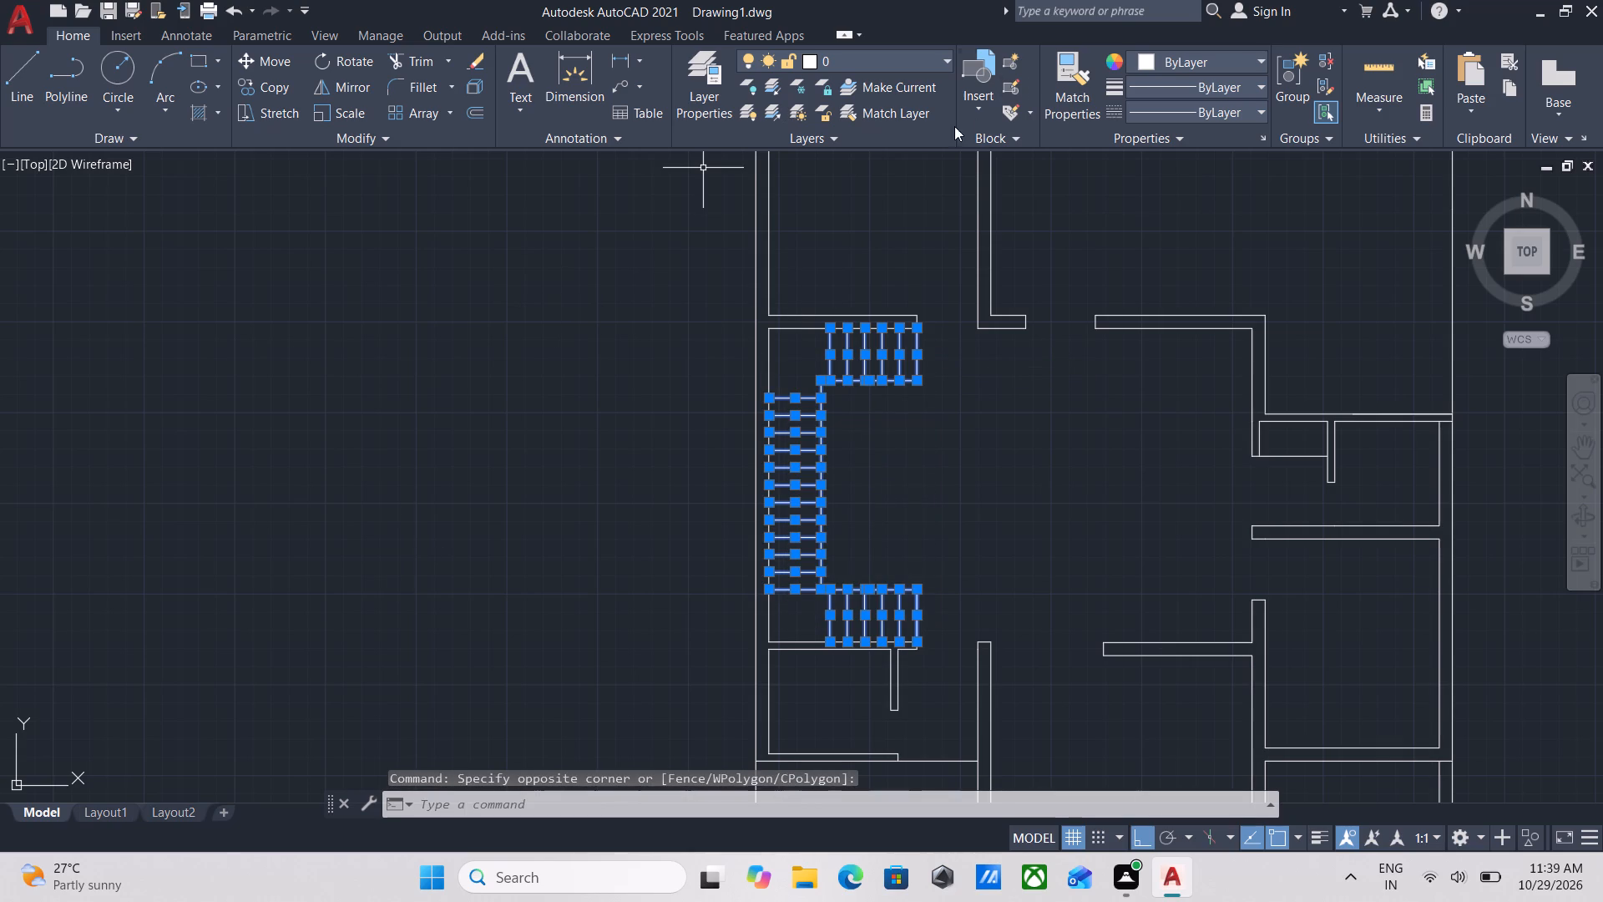
{"action": "left_click", "coordinate": [894, 63]}
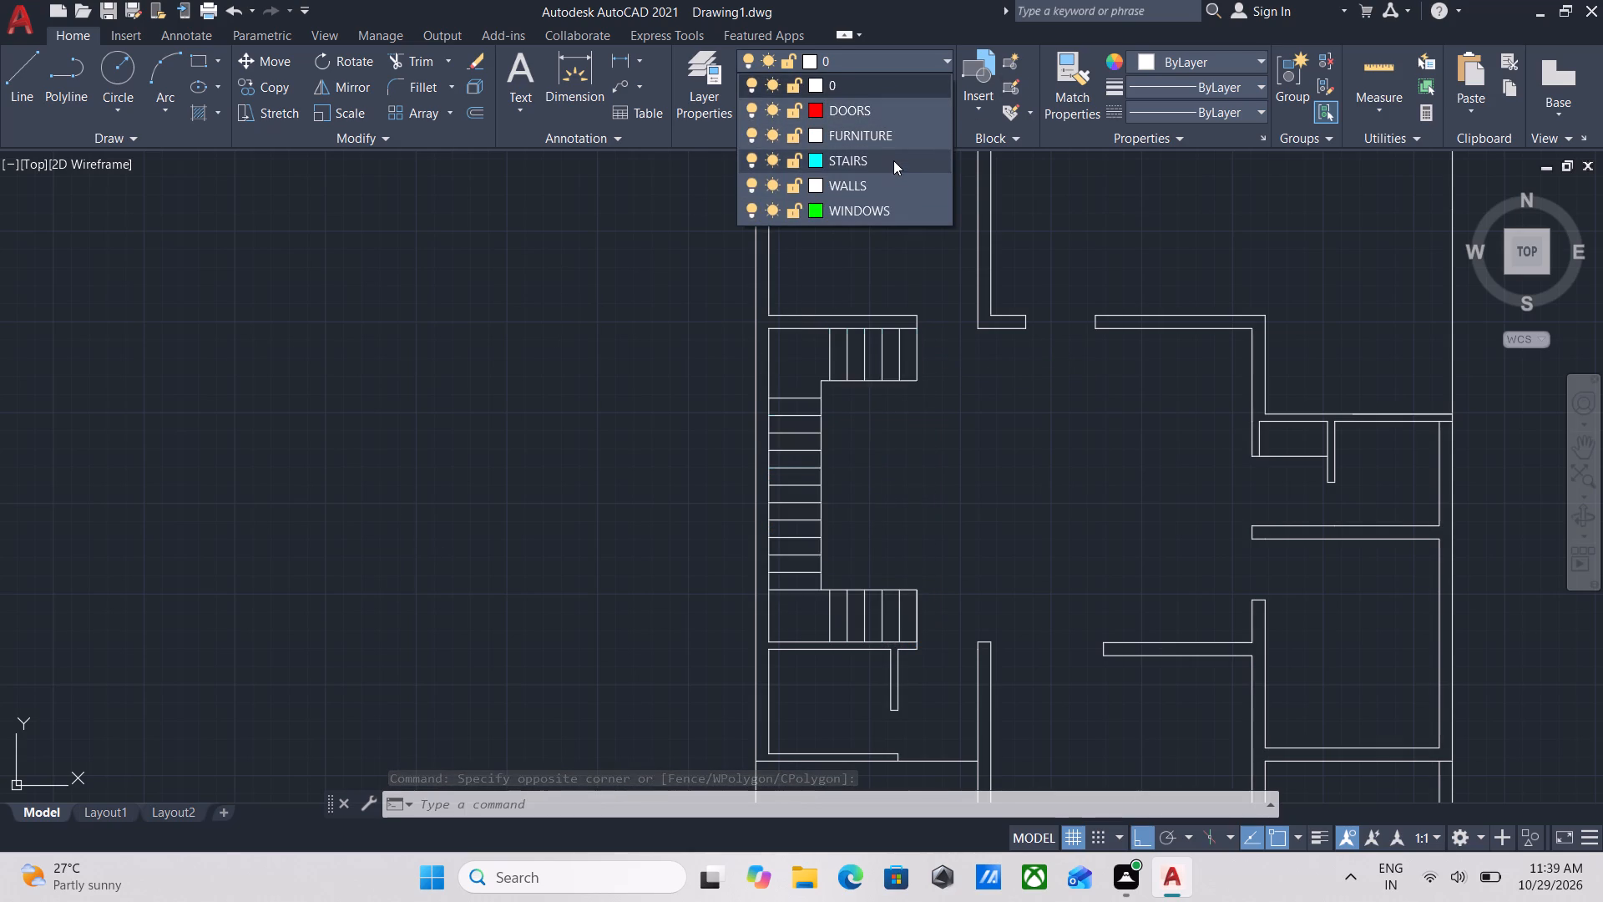
{"action": "left_click", "coordinate": [893, 160]}
{"action": "scroll", "coordinate": [528, 616], "scroll_direction": "down", "scroll_amount": 1}
{"action": "middle_click_drag", "start_coordinate": [528, 616], "coordinate": [683, 652]}
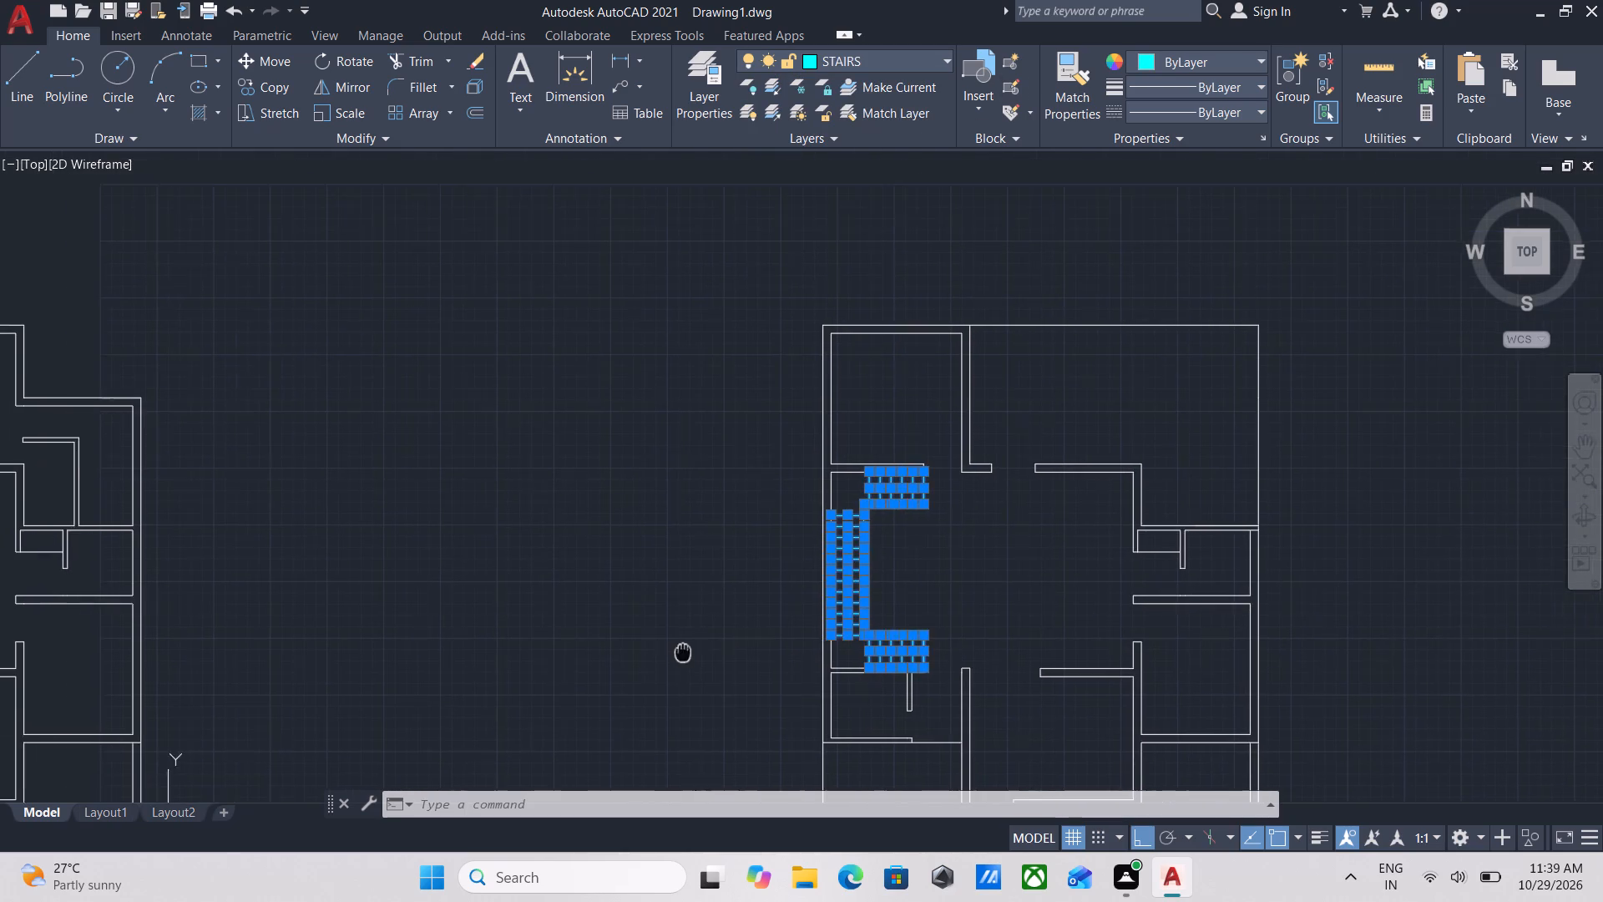
{"action": "key", "text": "Escape"}
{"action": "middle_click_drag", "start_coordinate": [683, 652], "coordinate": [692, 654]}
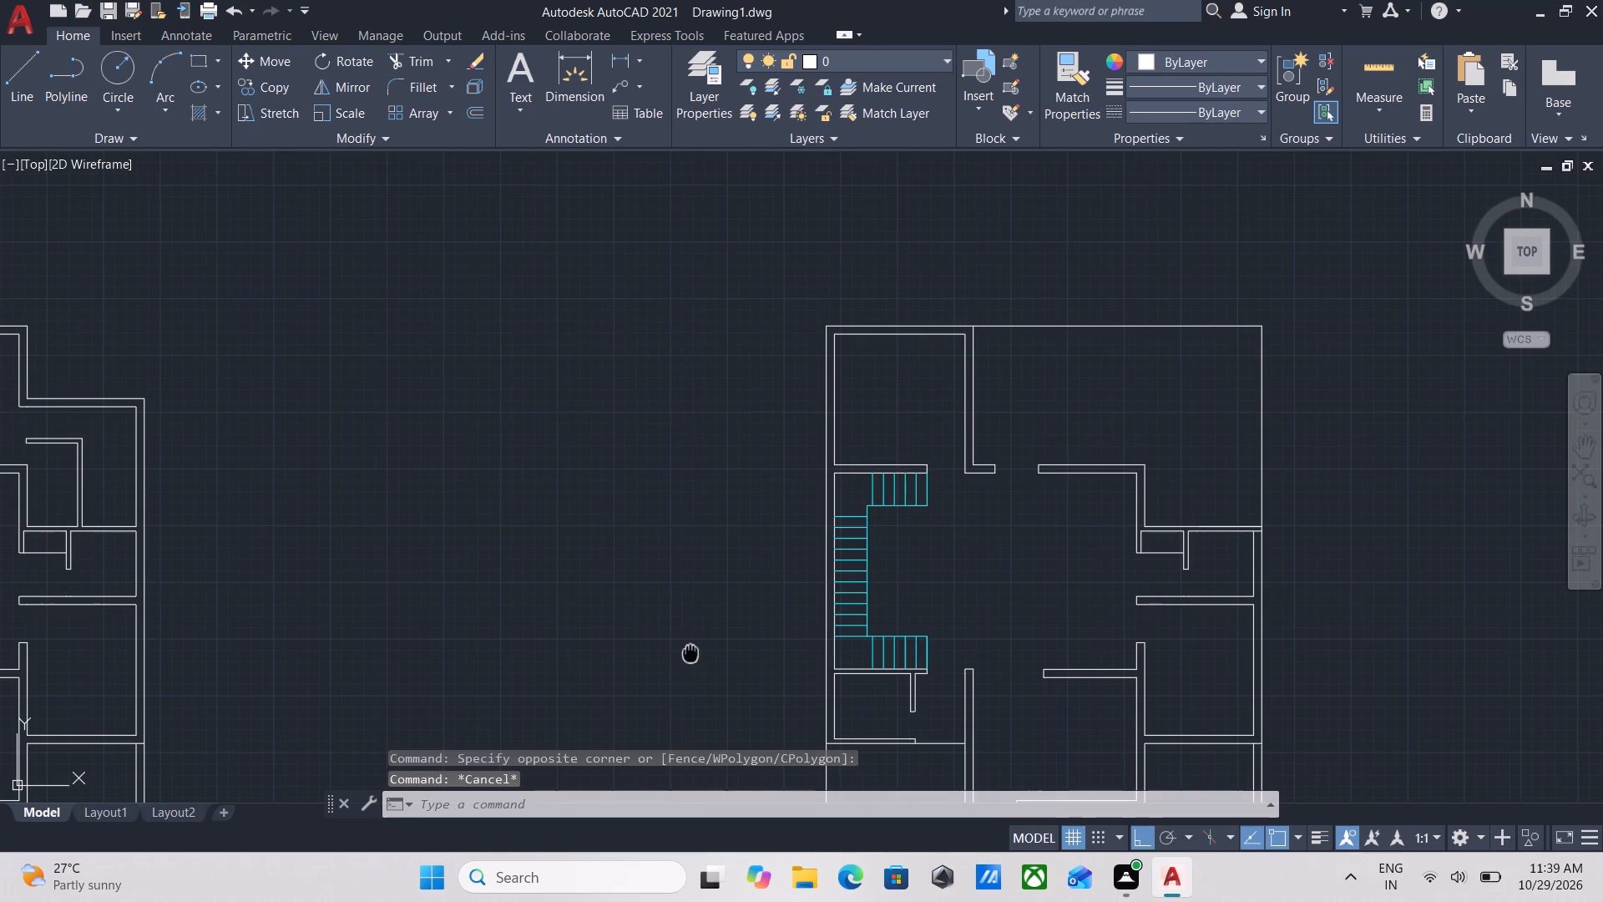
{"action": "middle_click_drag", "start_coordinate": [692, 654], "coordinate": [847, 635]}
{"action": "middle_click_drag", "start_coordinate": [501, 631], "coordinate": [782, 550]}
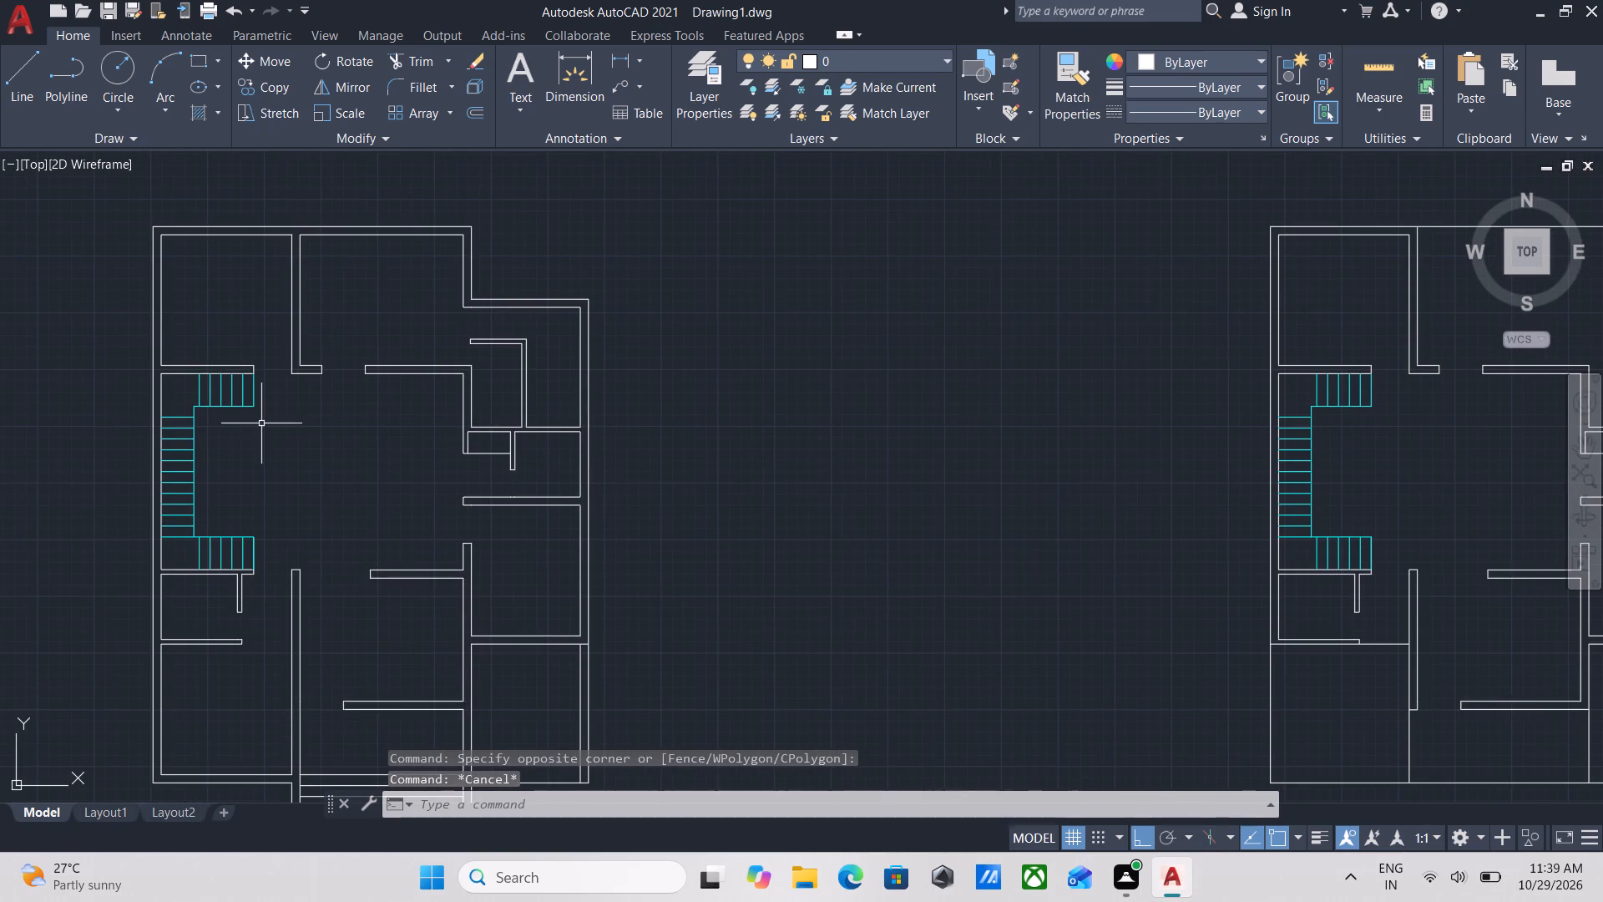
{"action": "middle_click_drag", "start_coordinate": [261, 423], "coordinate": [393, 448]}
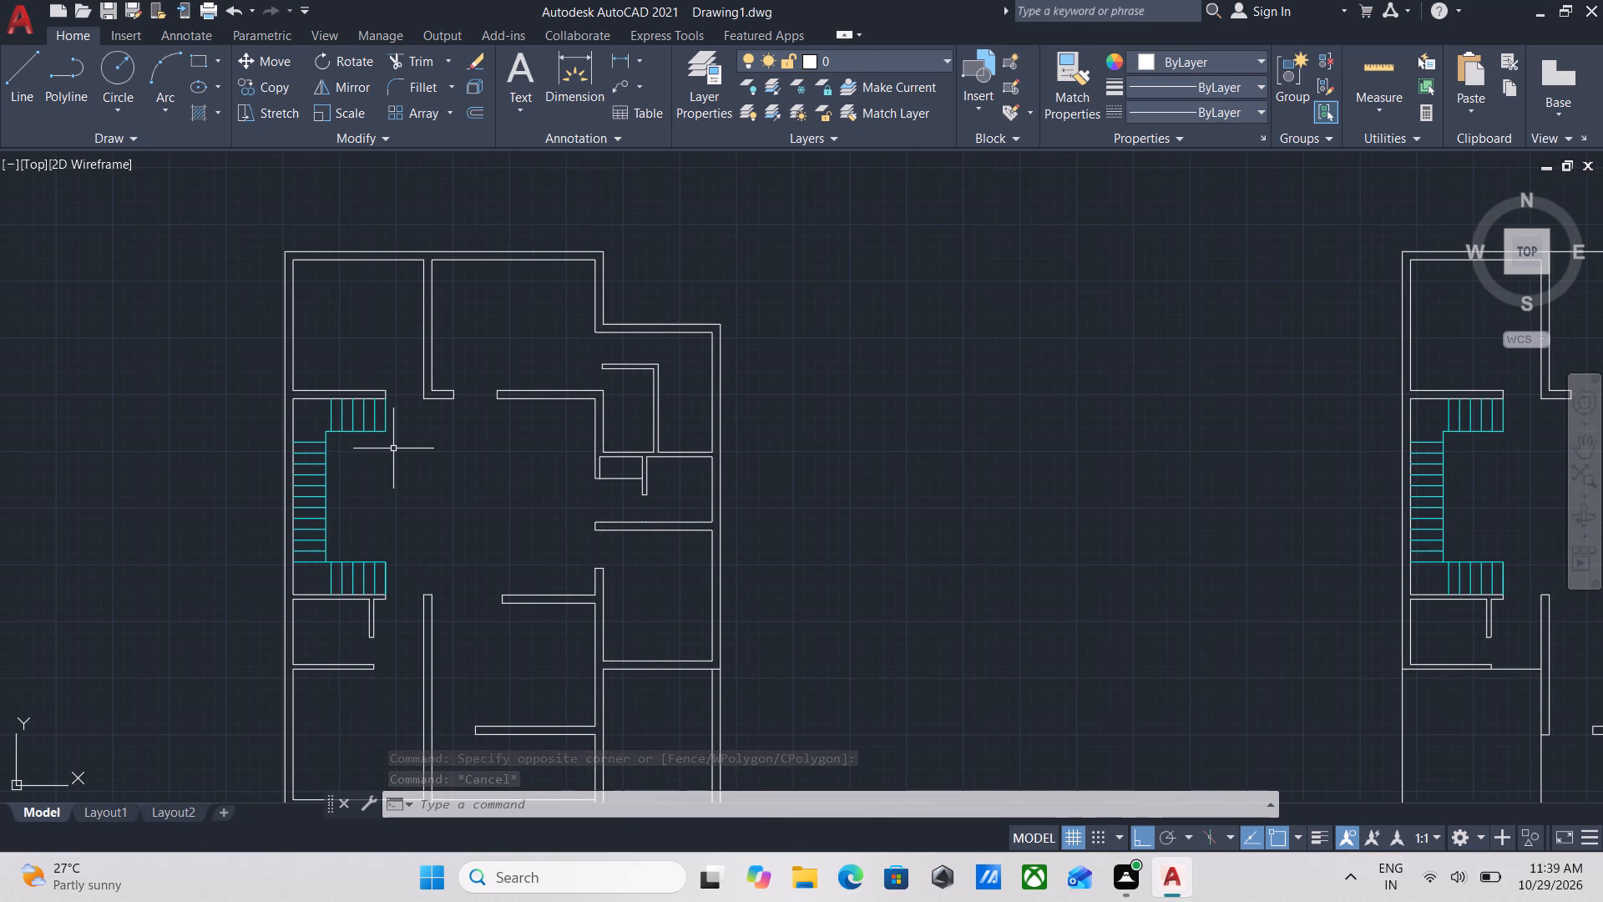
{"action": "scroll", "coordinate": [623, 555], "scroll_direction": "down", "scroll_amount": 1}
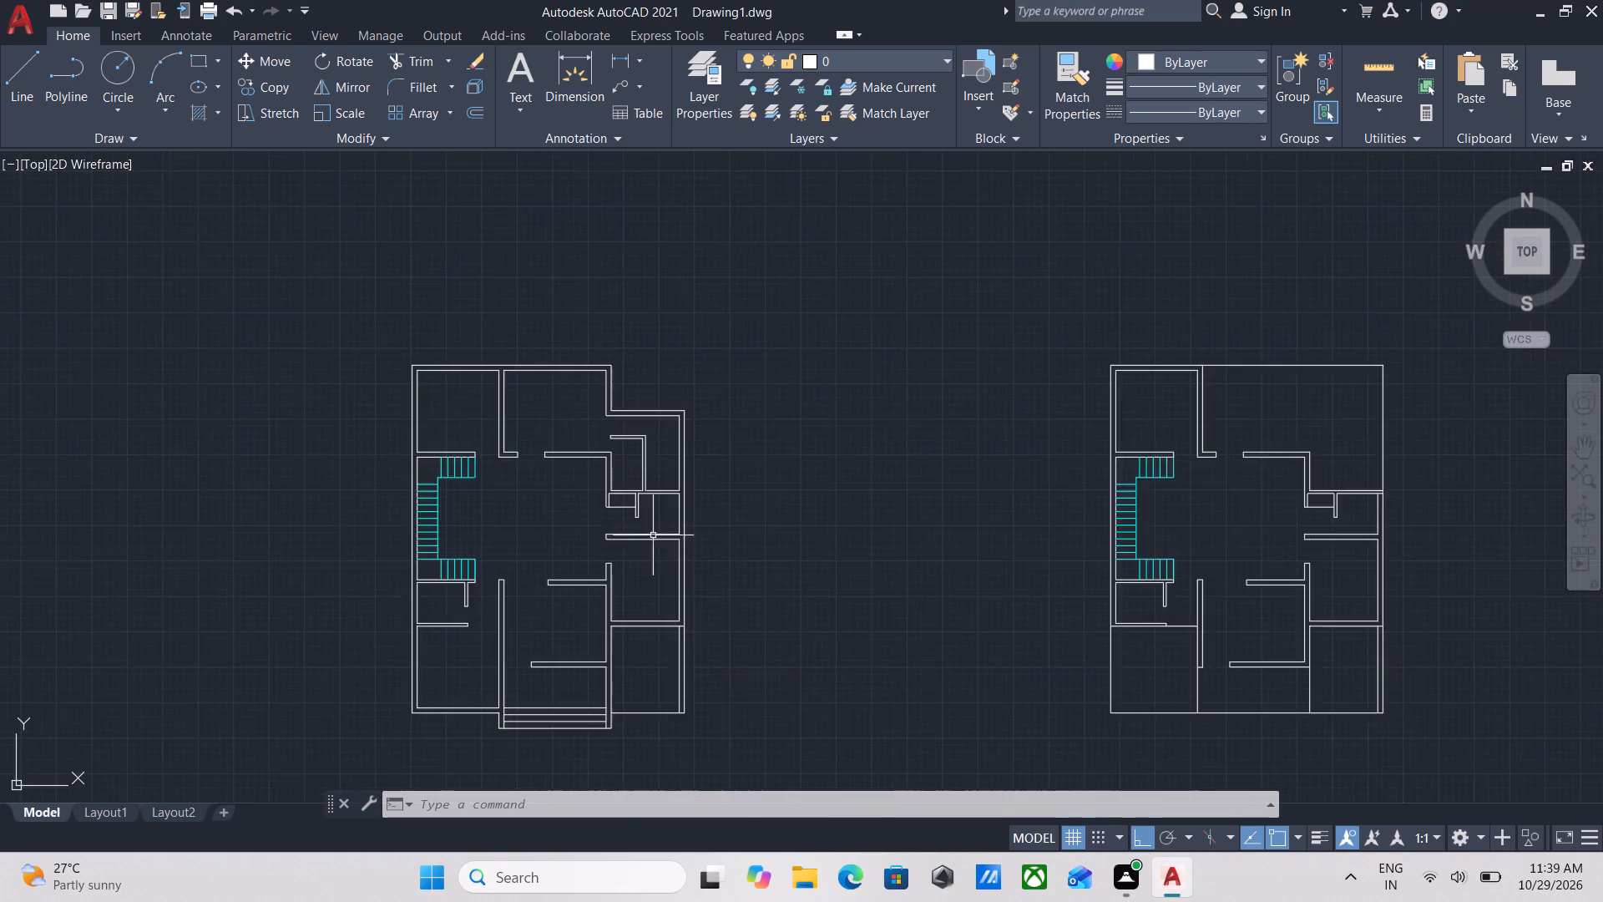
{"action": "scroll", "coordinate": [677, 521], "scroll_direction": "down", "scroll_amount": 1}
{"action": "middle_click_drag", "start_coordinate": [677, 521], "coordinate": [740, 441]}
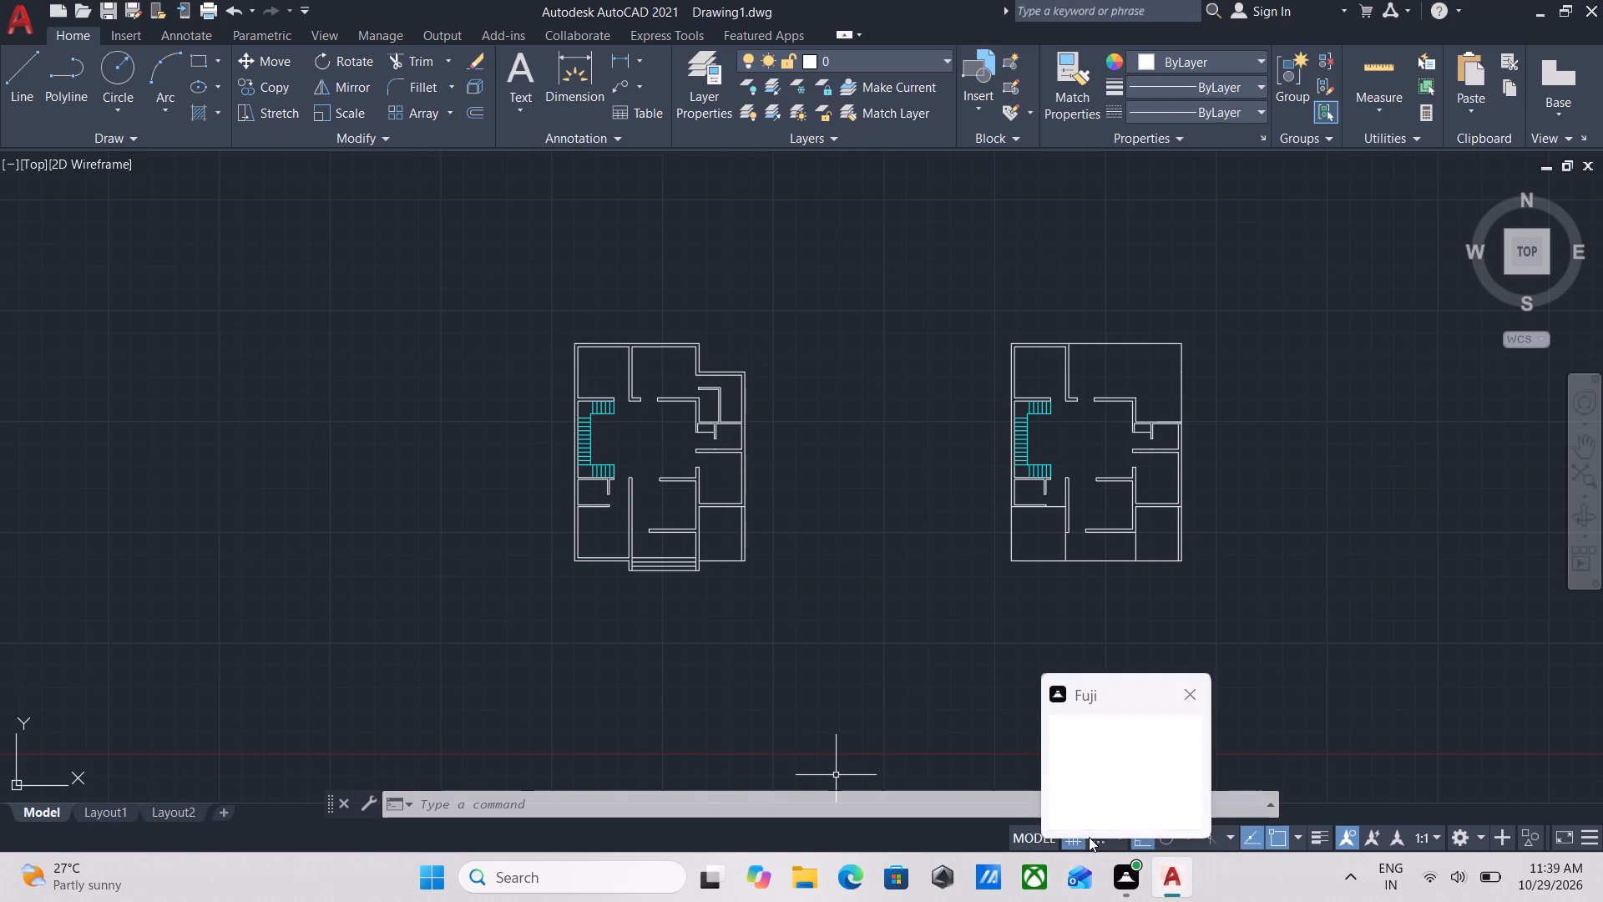
Open the recent drawing Autocad Blocks from the Downloads folder, ignoring the missing SHX files.
{"action": "left_click", "coordinate": [432, 884]}
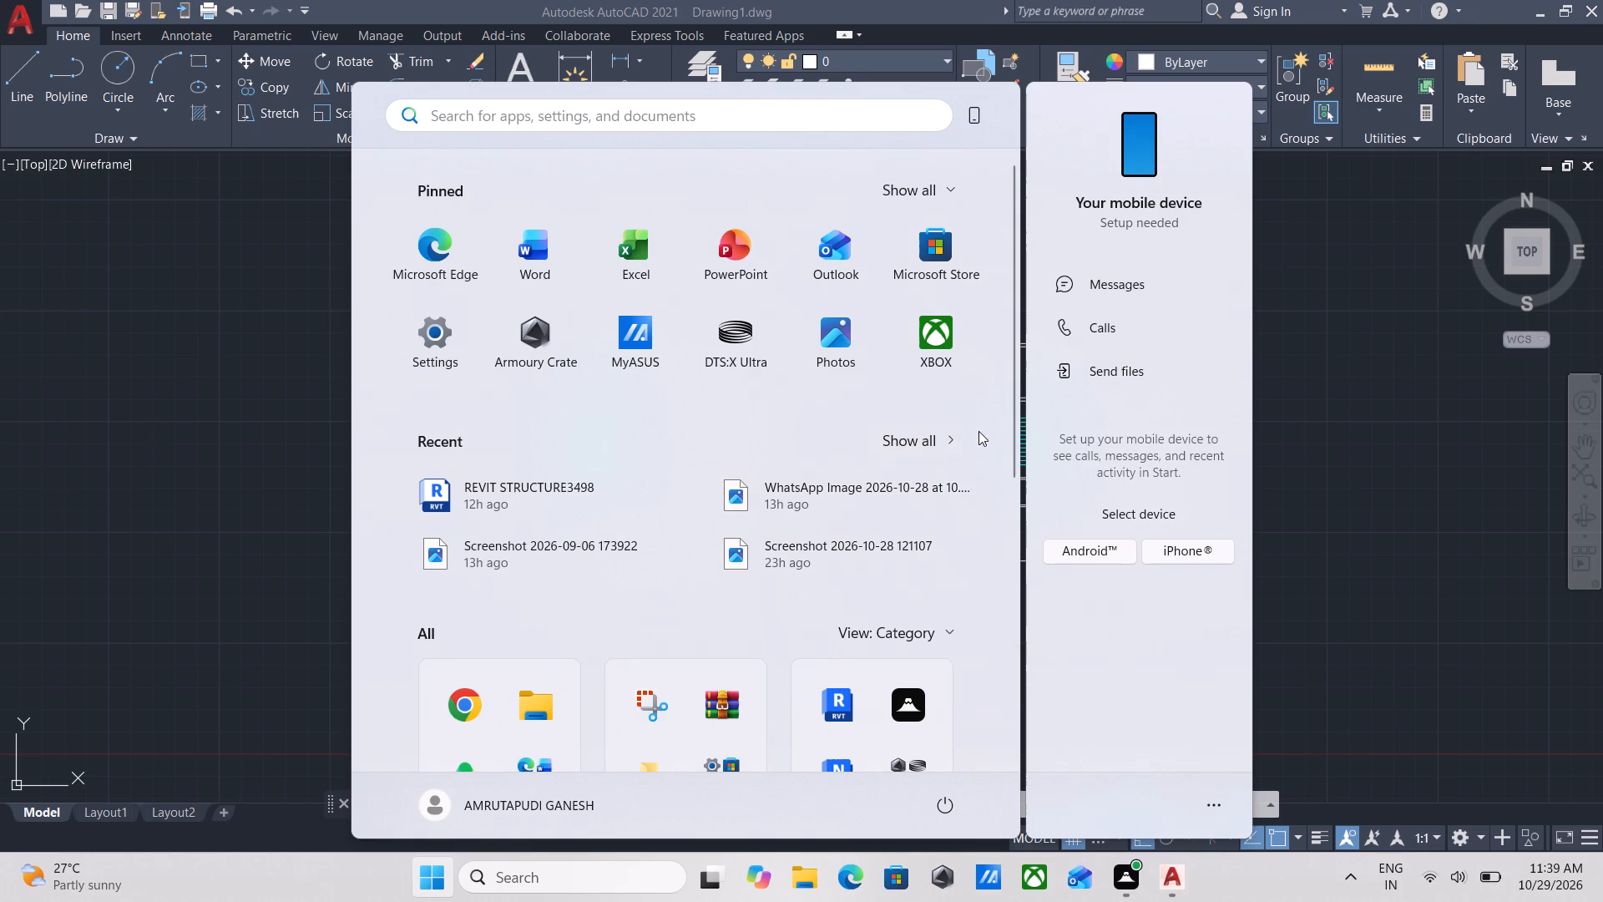
{"action": "left_click", "coordinate": [954, 436]}
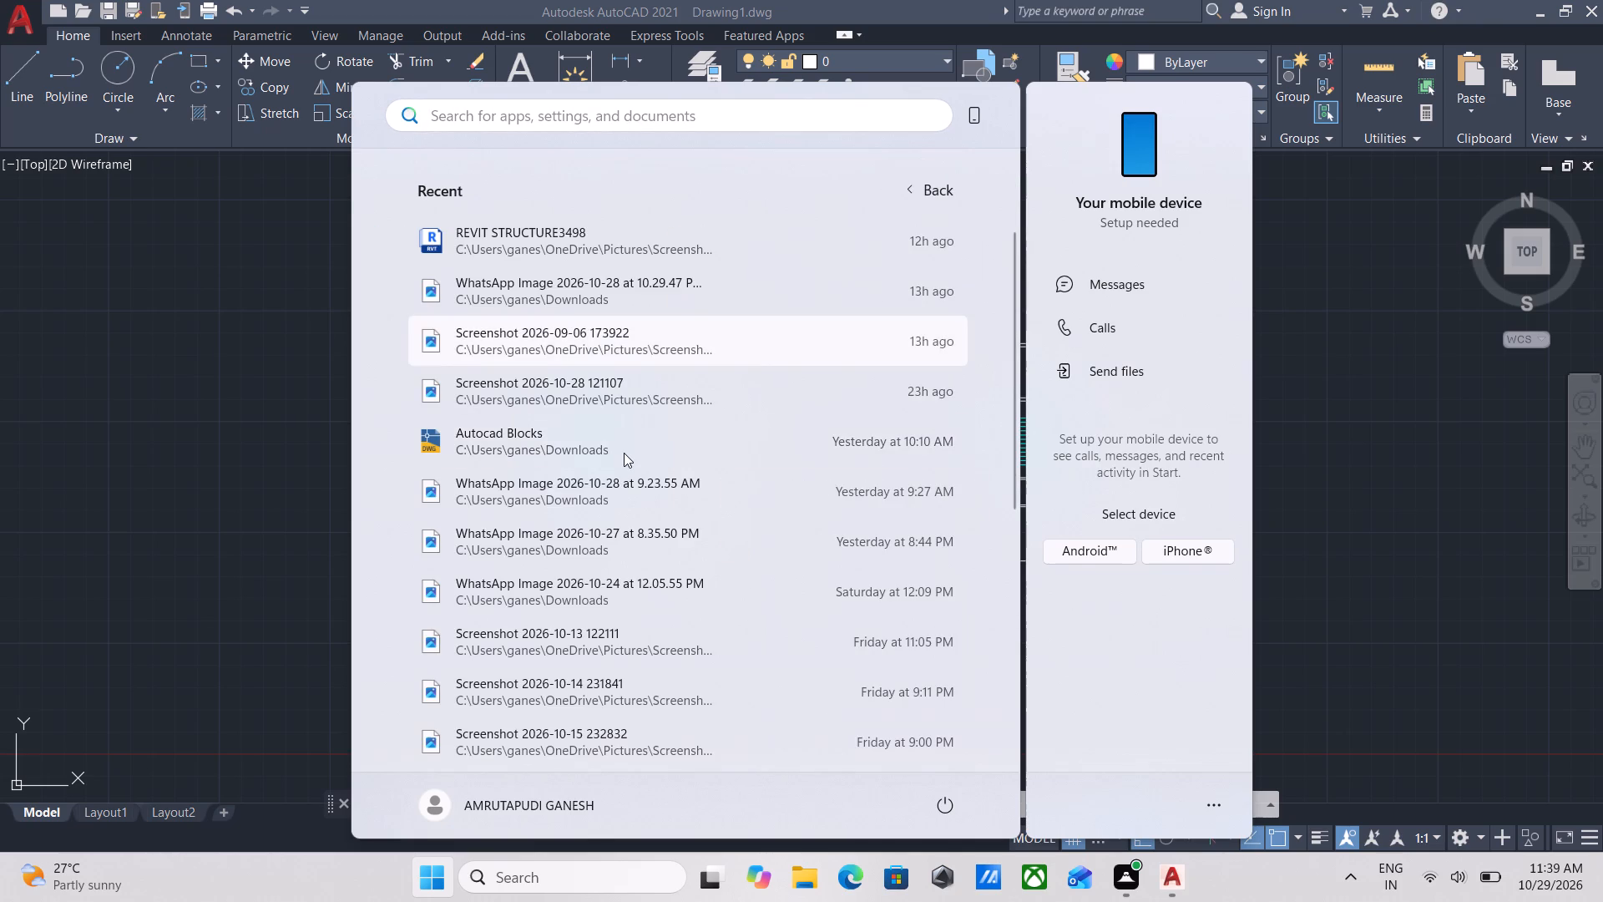
{"action": "double_click", "coordinate": [600, 439]}
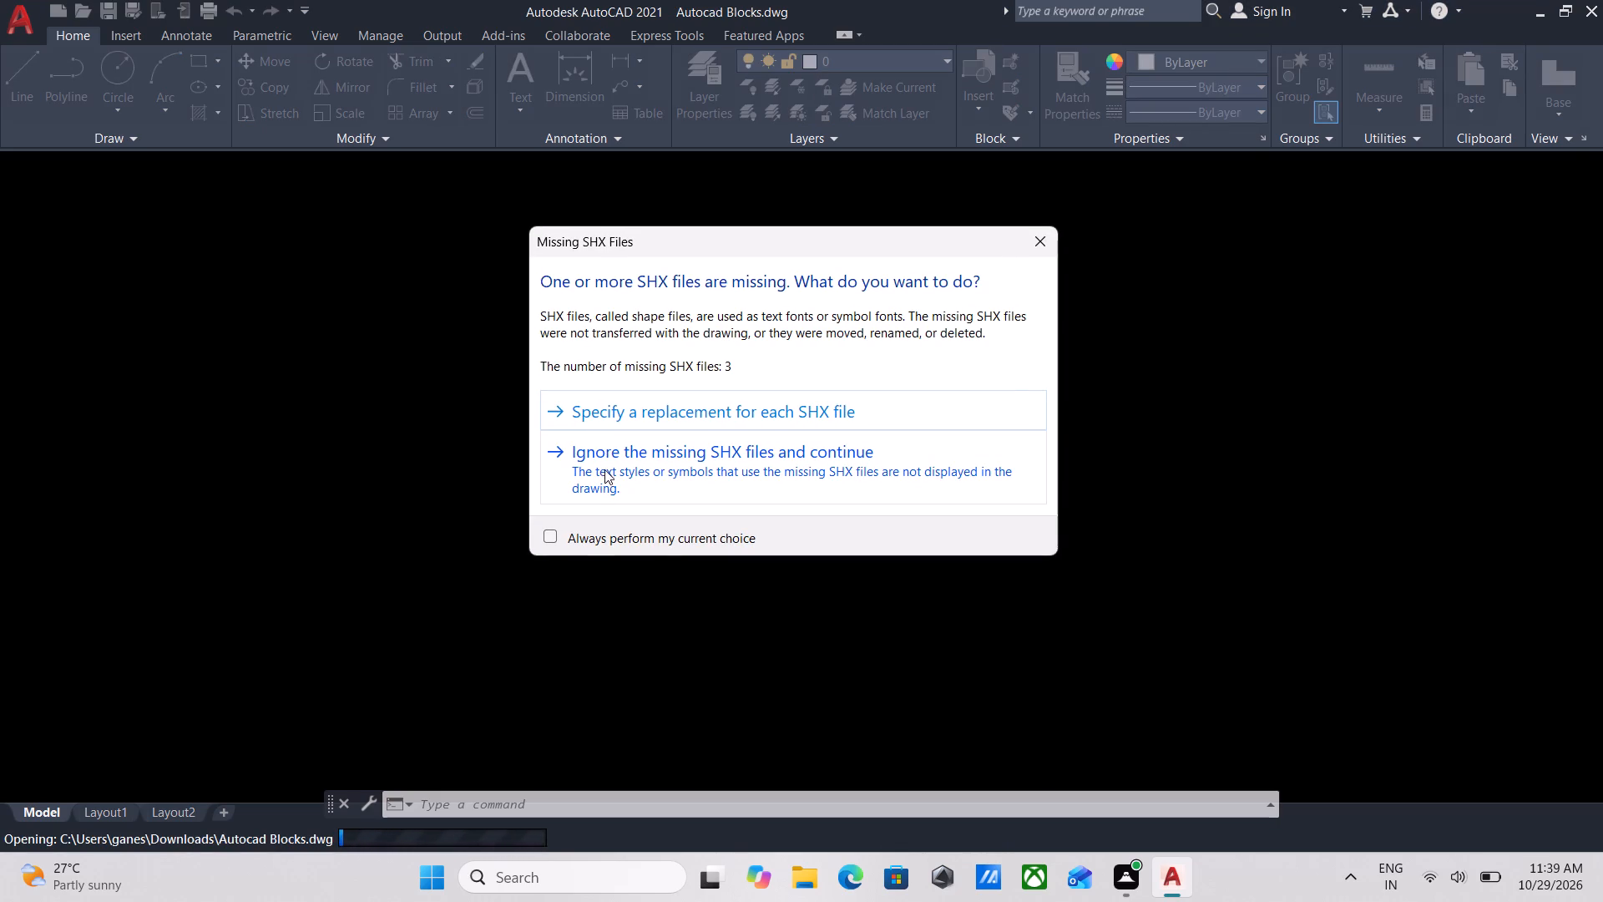
{"action": "left_click", "coordinate": [609, 454]}
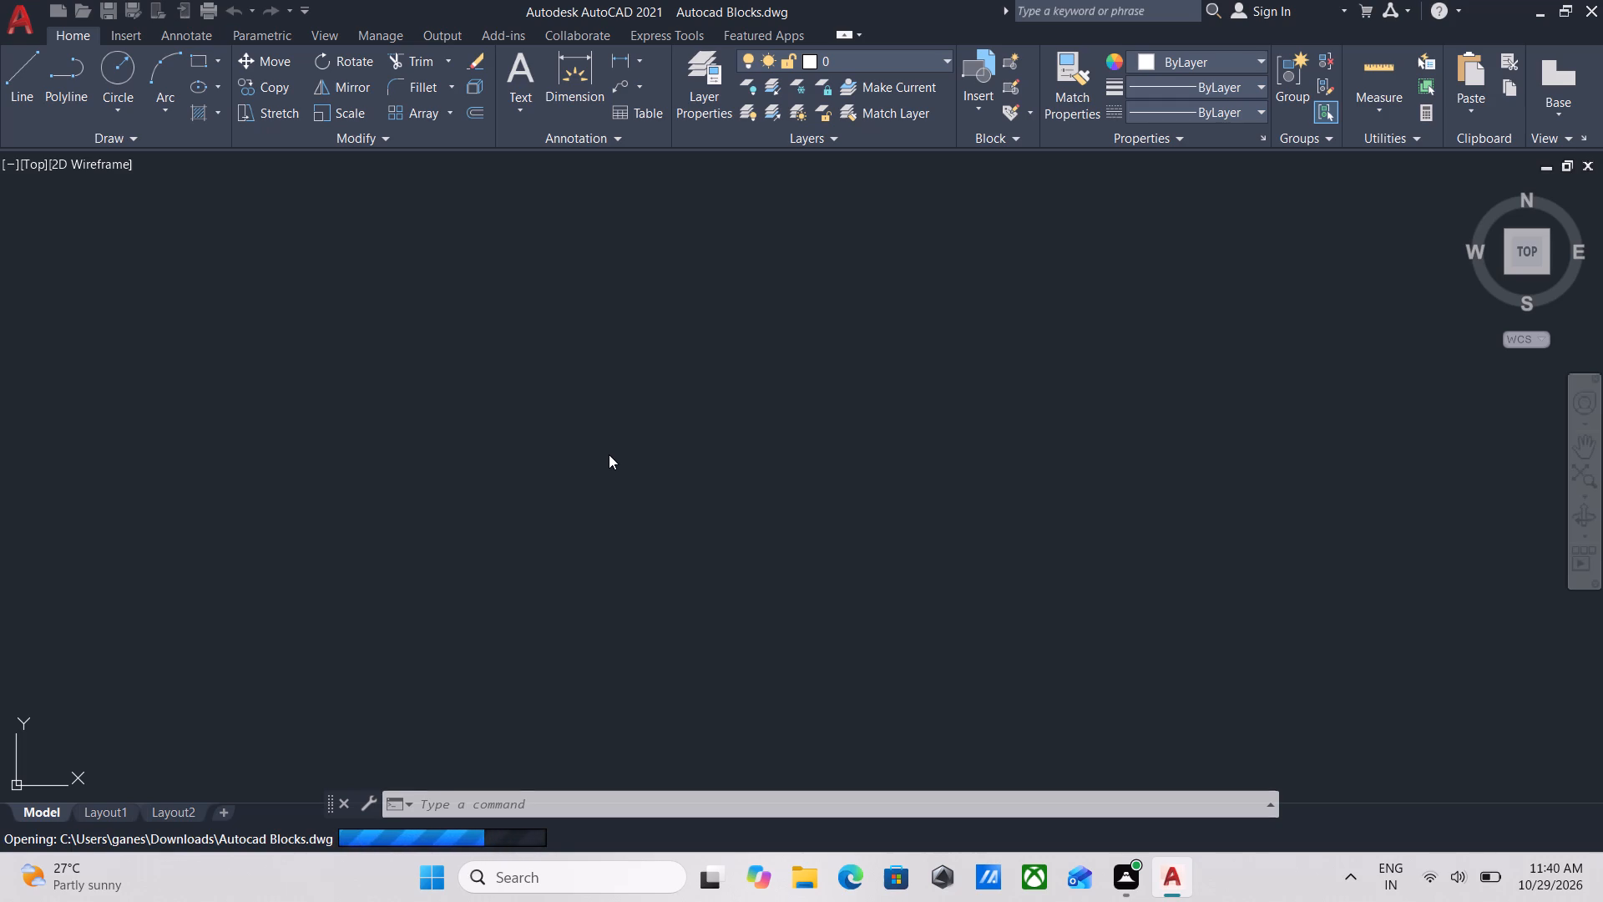
{"action": "scroll", "coordinate": [970, 611], "scroll_direction": "down", "scroll_amount": 2}
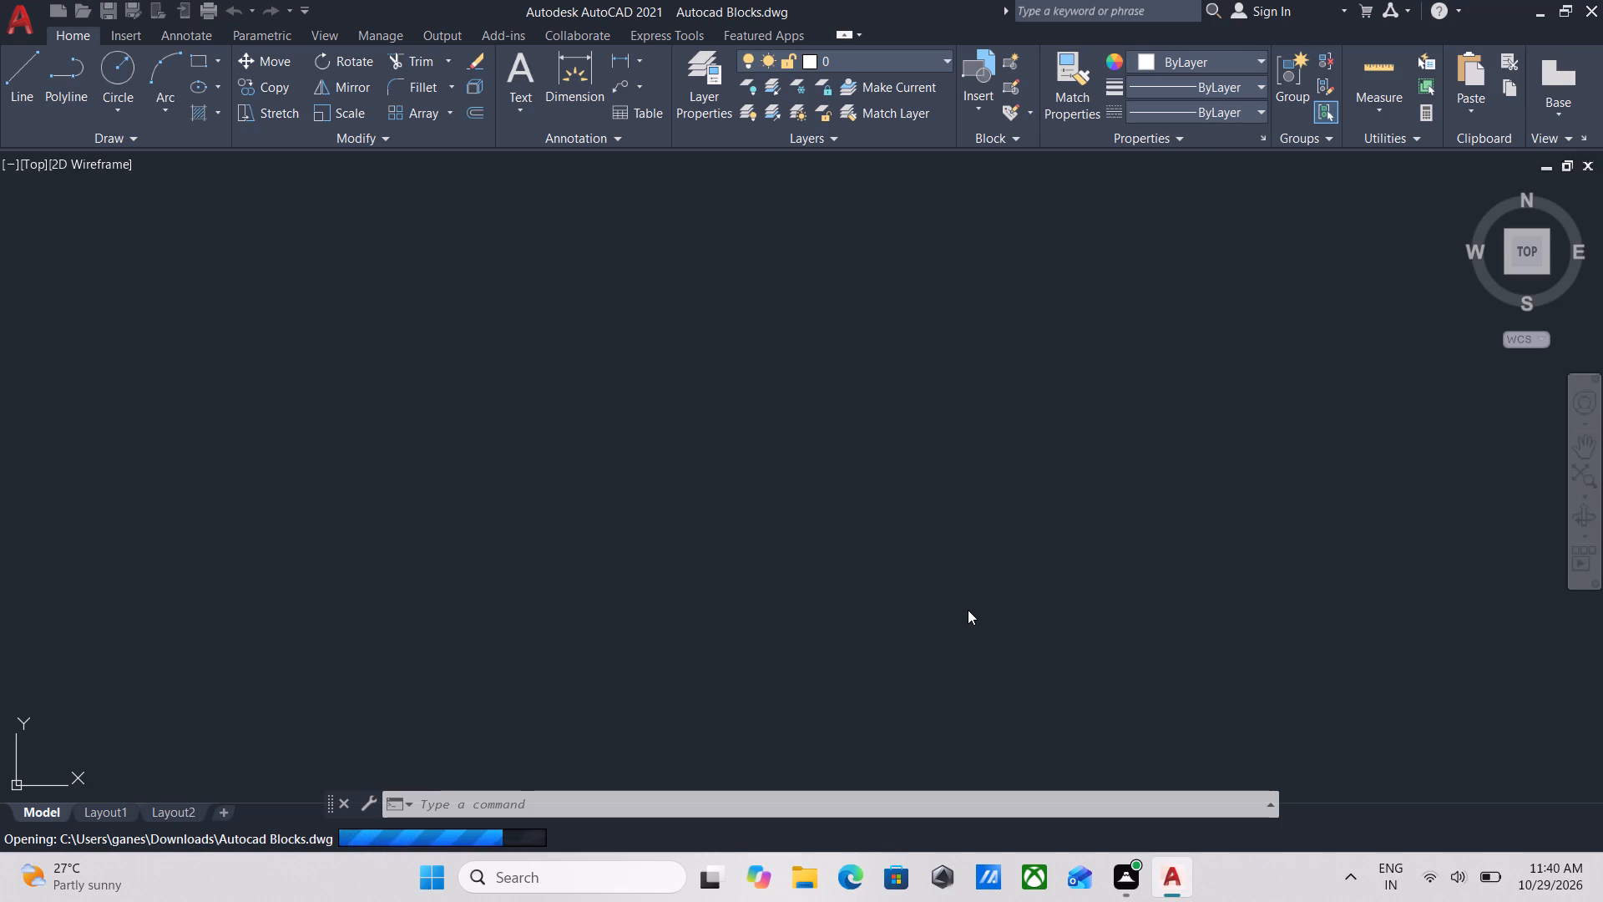
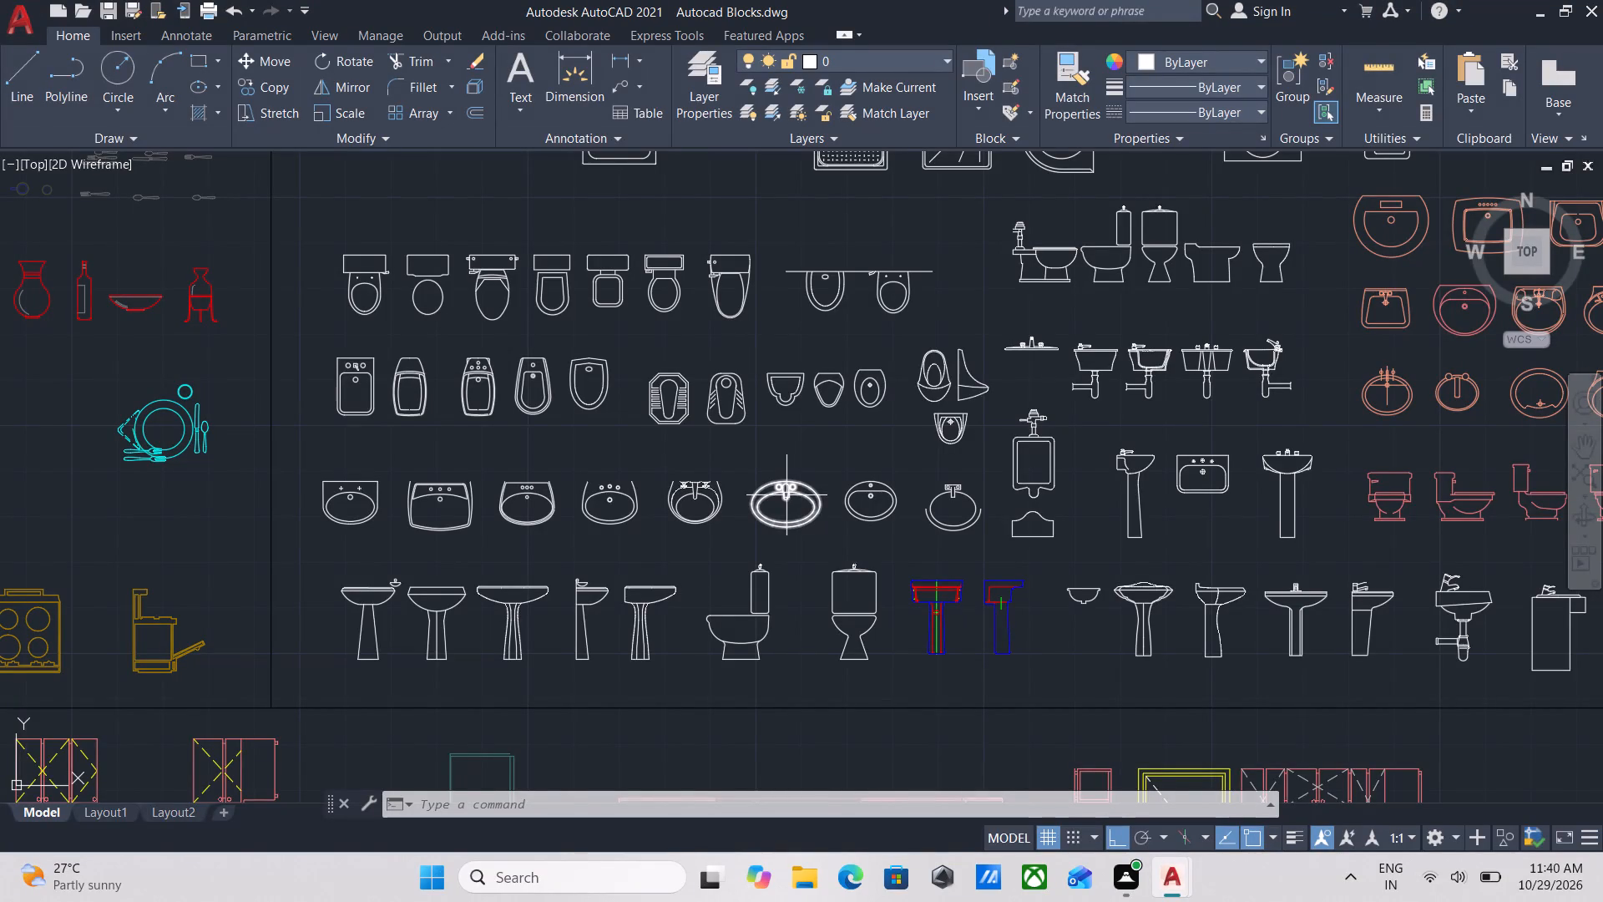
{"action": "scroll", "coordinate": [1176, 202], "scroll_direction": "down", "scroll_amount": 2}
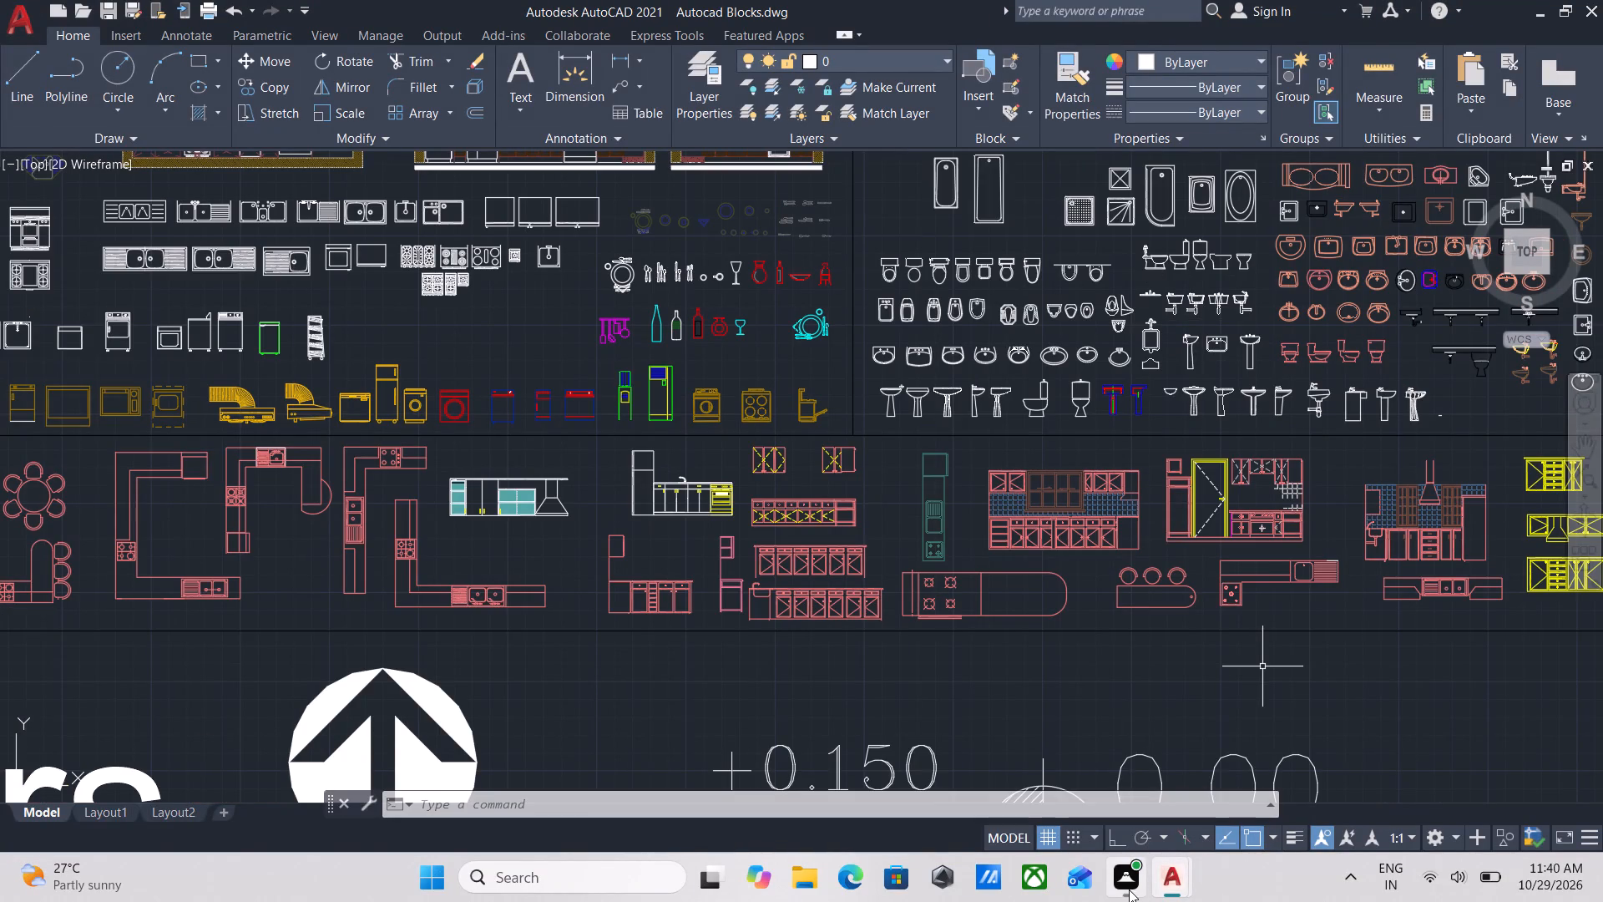
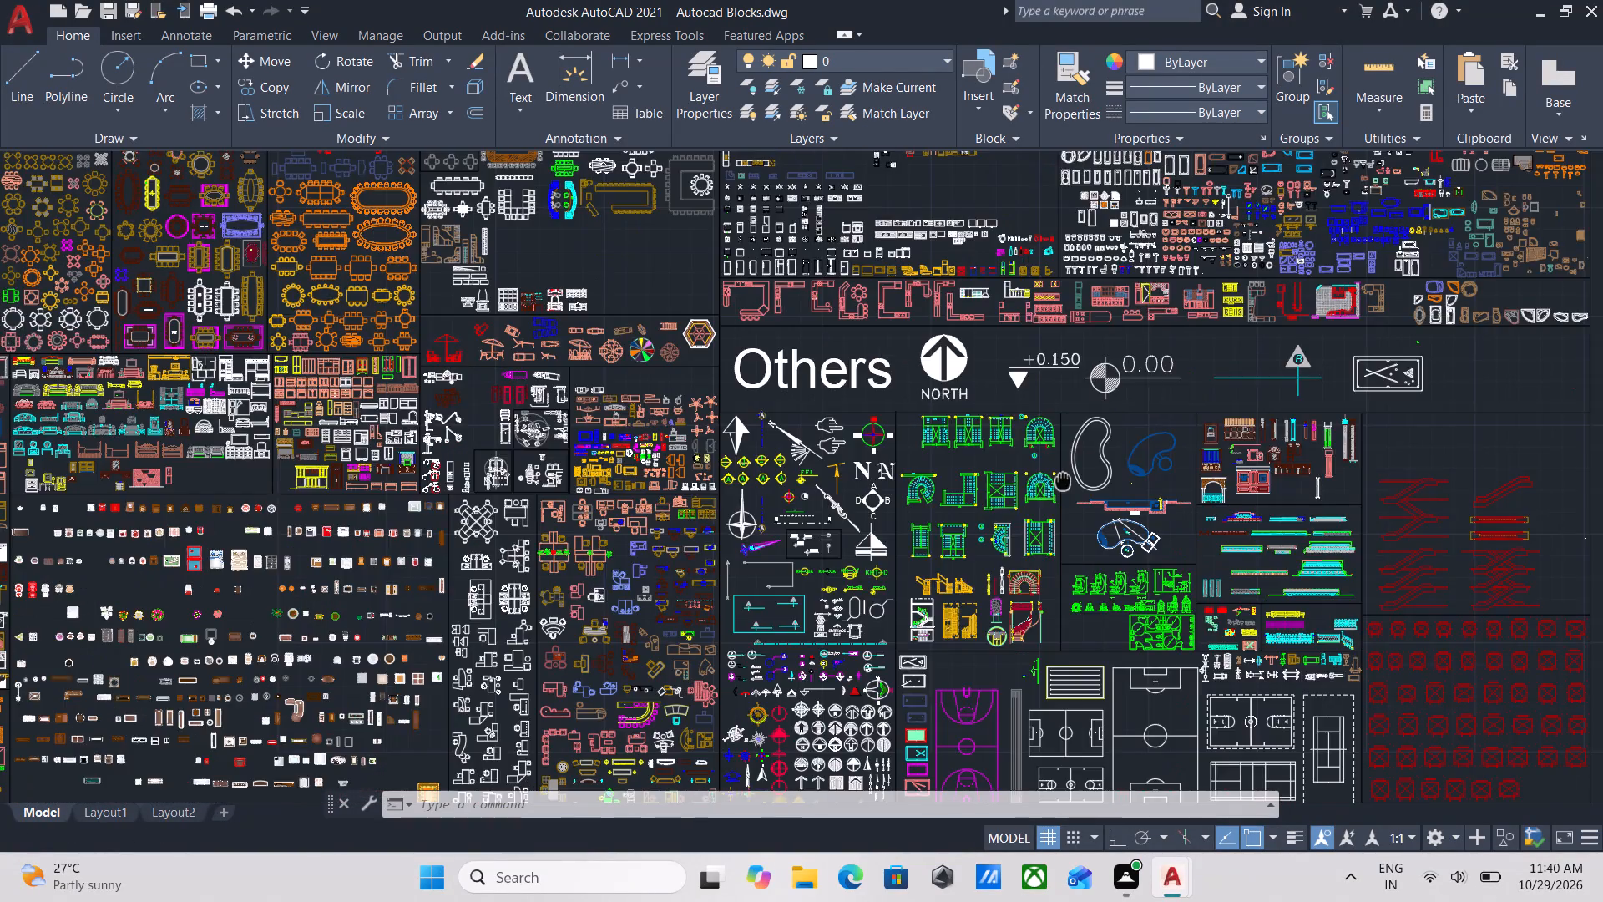
Examine the office desk, workstation and reception counter blocks in the Furniture section of the block library for suitable pieces.
{"action": "scroll", "coordinate": [696, 539], "scroll_direction": "up", "scroll_amount": 5}
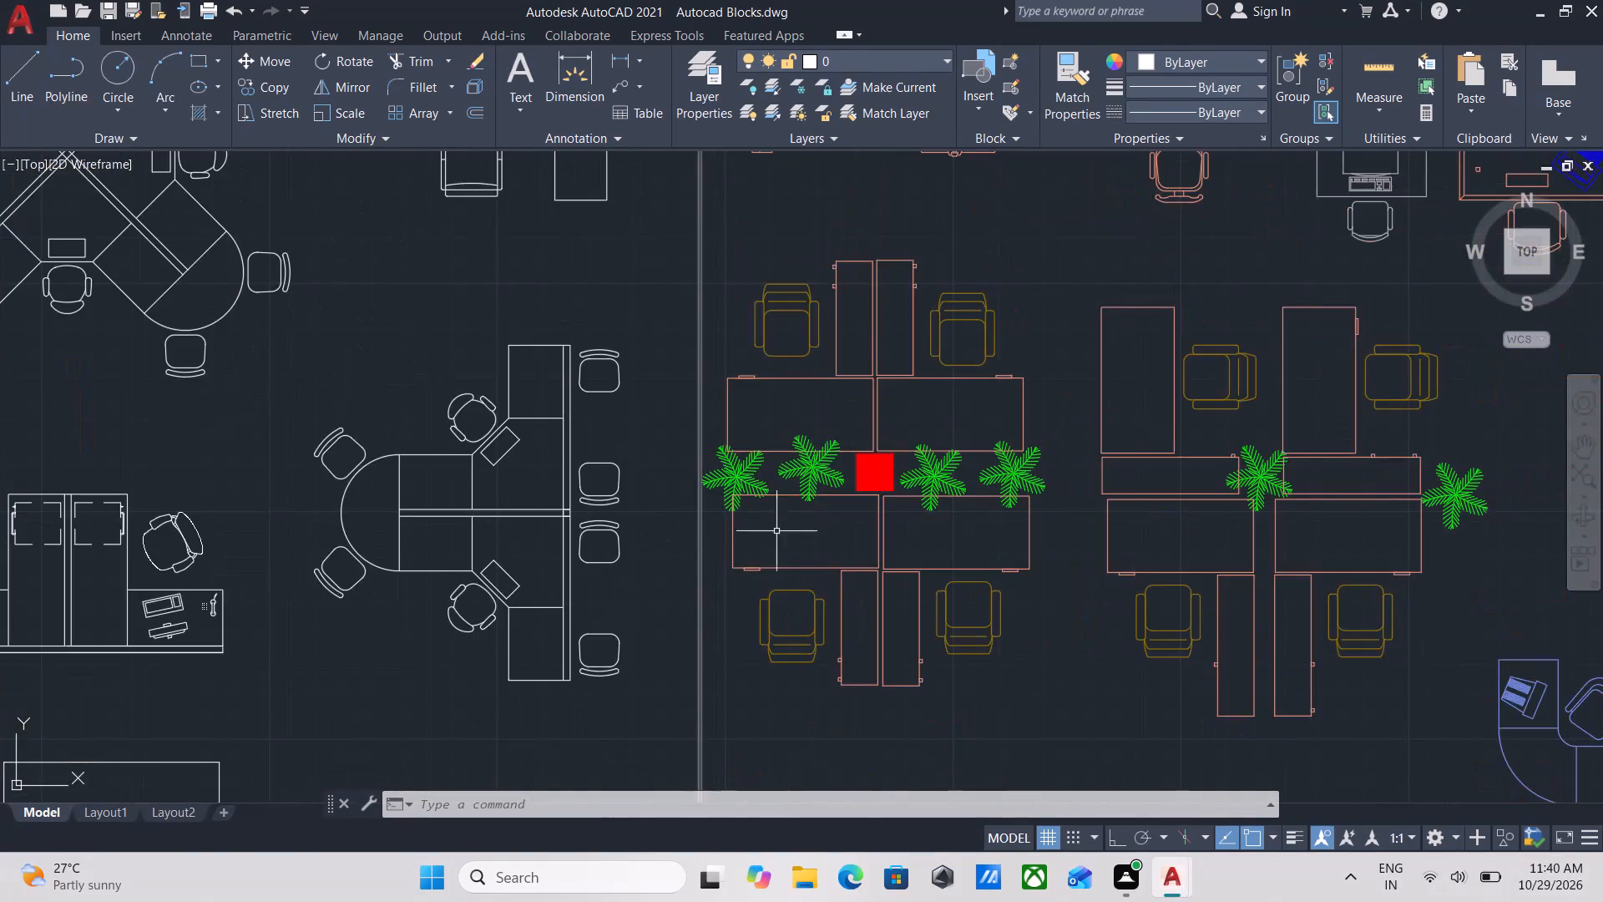
{"action": "scroll", "coordinate": [781, 528], "scroll_direction": "down", "scroll_amount": 2}
{"action": "middle_click_drag", "start_coordinate": [781, 528], "coordinate": [730, 577]}
{"action": "middle_click_drag", "start_coordinate": [895, 393], "coordinate": [792, 521]}
{"action": "scroll", "coordinate": [841, 489], "scroll_direction": "up", "scroll_amount": 1}
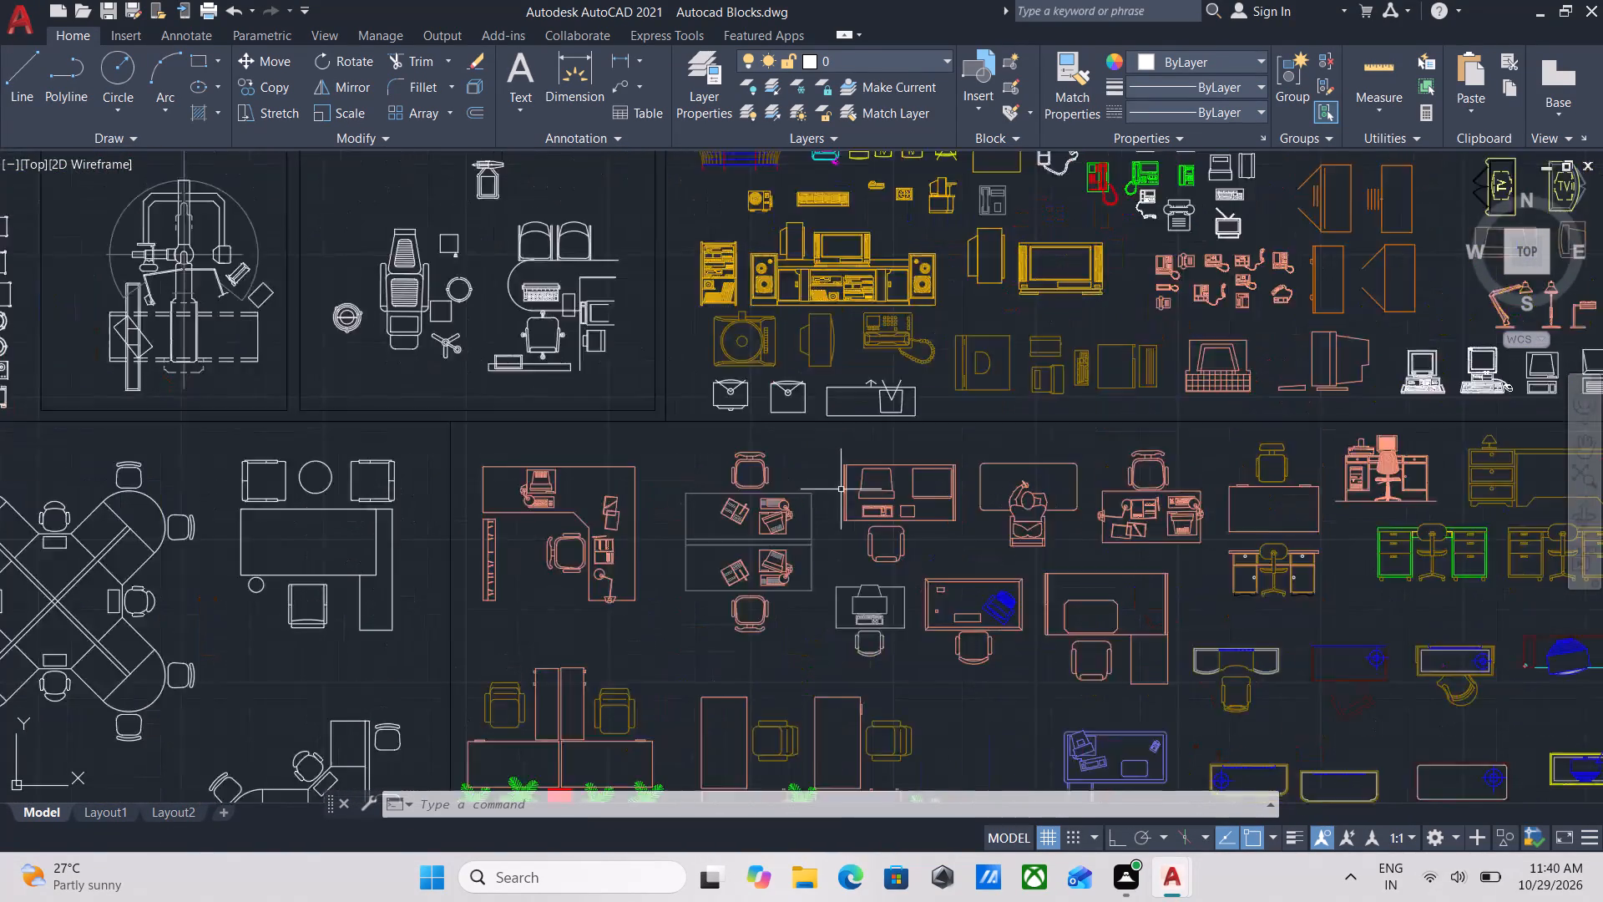
{"action": "scroll", "coordinate": [841, 489], "scroll_direction": "up", "scroll_amount": 1}
{"action": "scroll", "coordinate": [841, 489], "scroll_direction": "down", "scroll_amount": 5}
{"action": "middle_click_drag", "start_coordinate": [880, 512], "coordinate": [902, 381]}
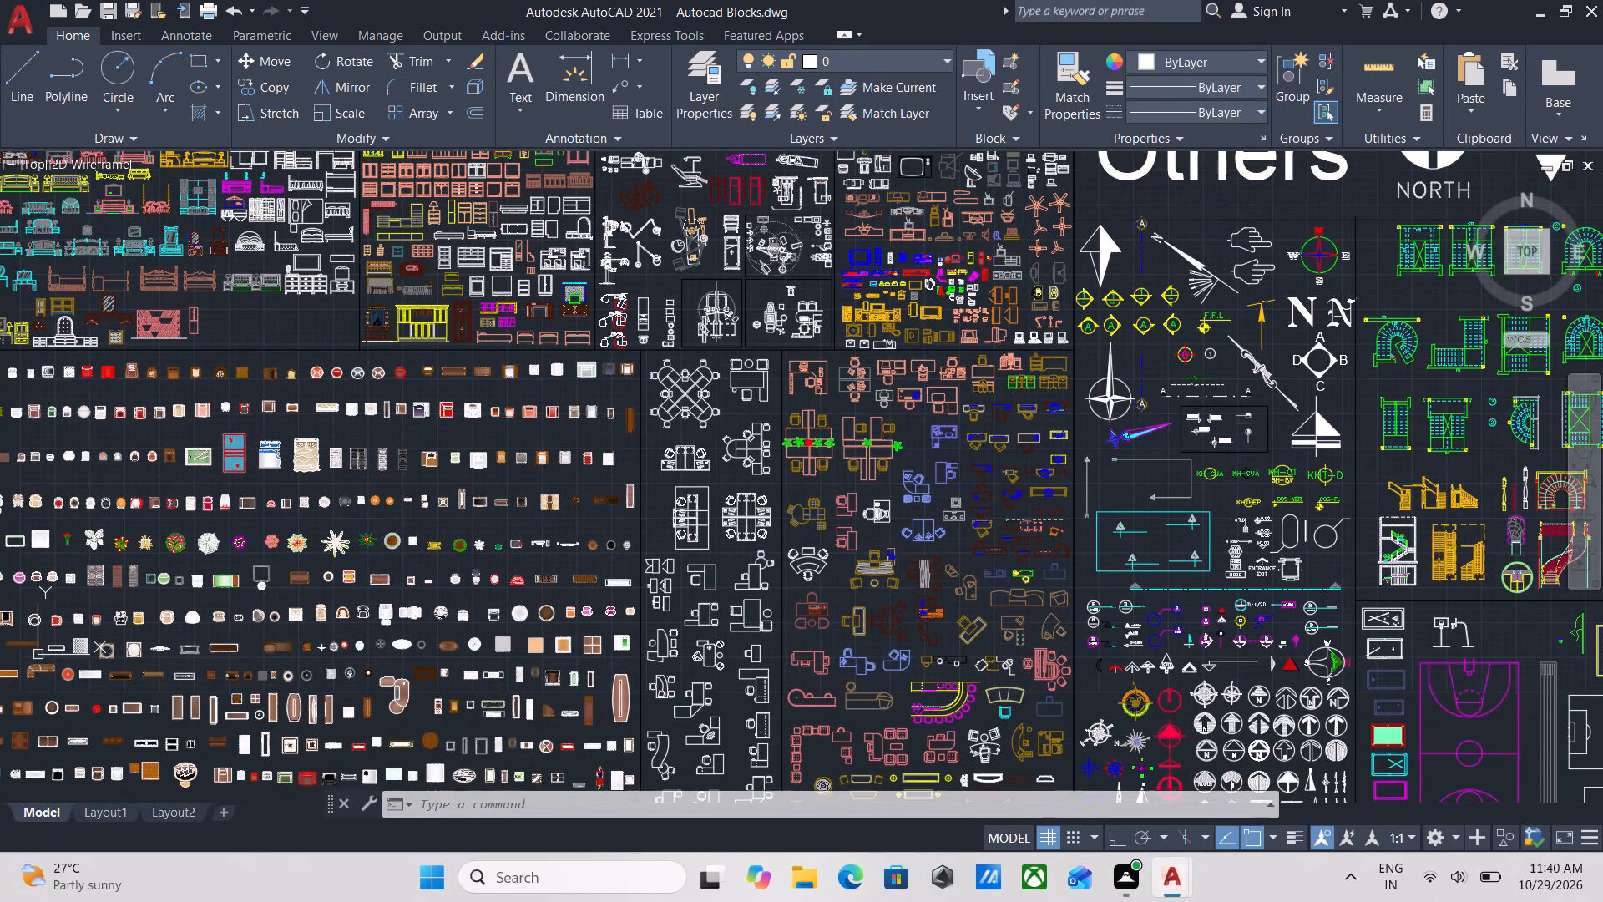
{"action": "scroll", "coordinate": [934, 456], "scroll_direction": "up", "scroll_amount": 3}
{"action": "middle_click_drag", "start_coordinate": [893, 548], "coordinate": [900, 309]}
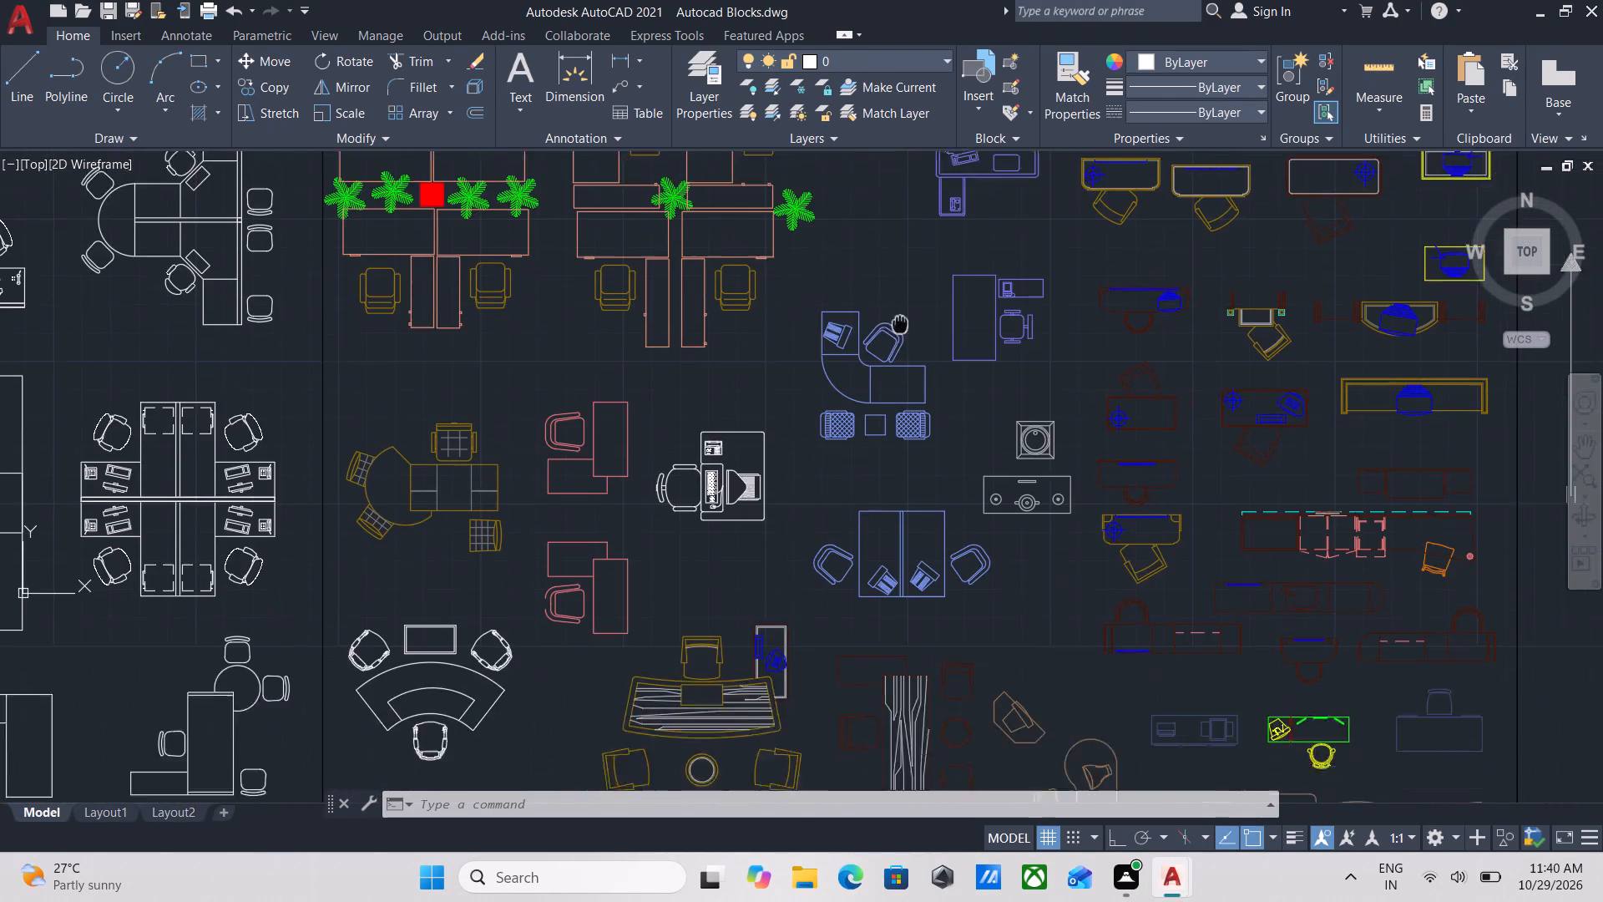
{"action": "scroll", "coordinate": [894, 469], "scroll_direction": "down", "scroll_amount": 4}
{"action": "middle_click_drag", "start_coordinate": [894, 469], "coordinate": [915, 376]}
{"action": "scroll", "coordinate": [1015, 555], "scroll_direction": "down", "scroll_amount": 1}
{"action": "middle_click_drag", "start_coordinate": [1014, 541], "coordinate": [1013, 487]}
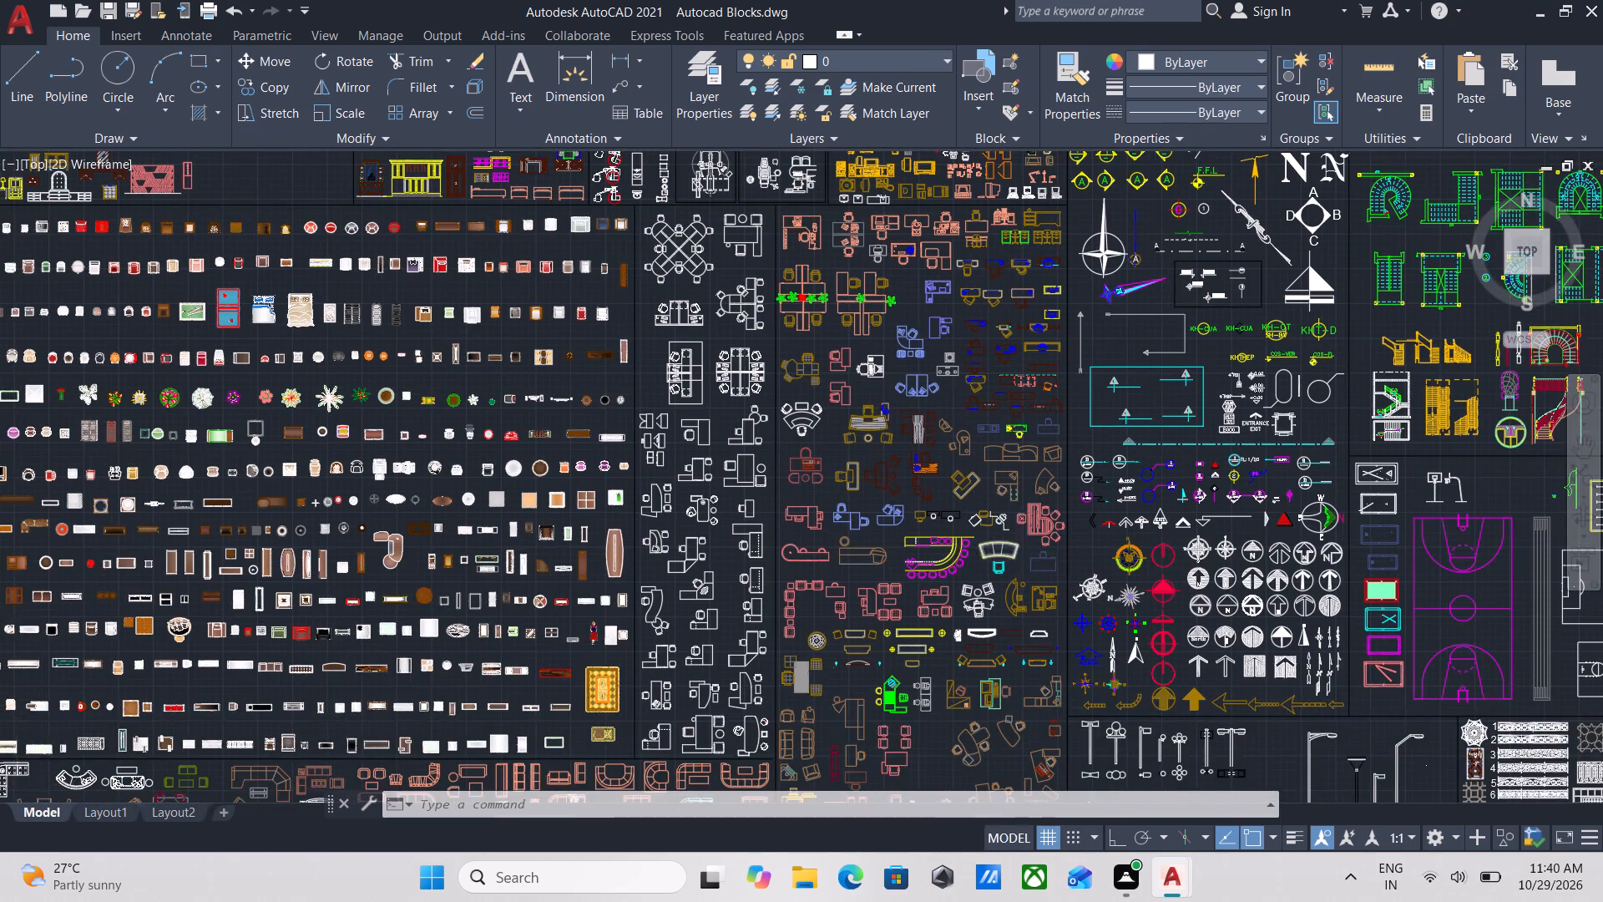
{"action": "middle_click_drag", "start_coordinate": [1013, 487], "coordinate": [1010, 428]}
{"action": "scroll", "coordinate": [1010, 428], "scroll_direction": "up", "scroll_amount": 5}
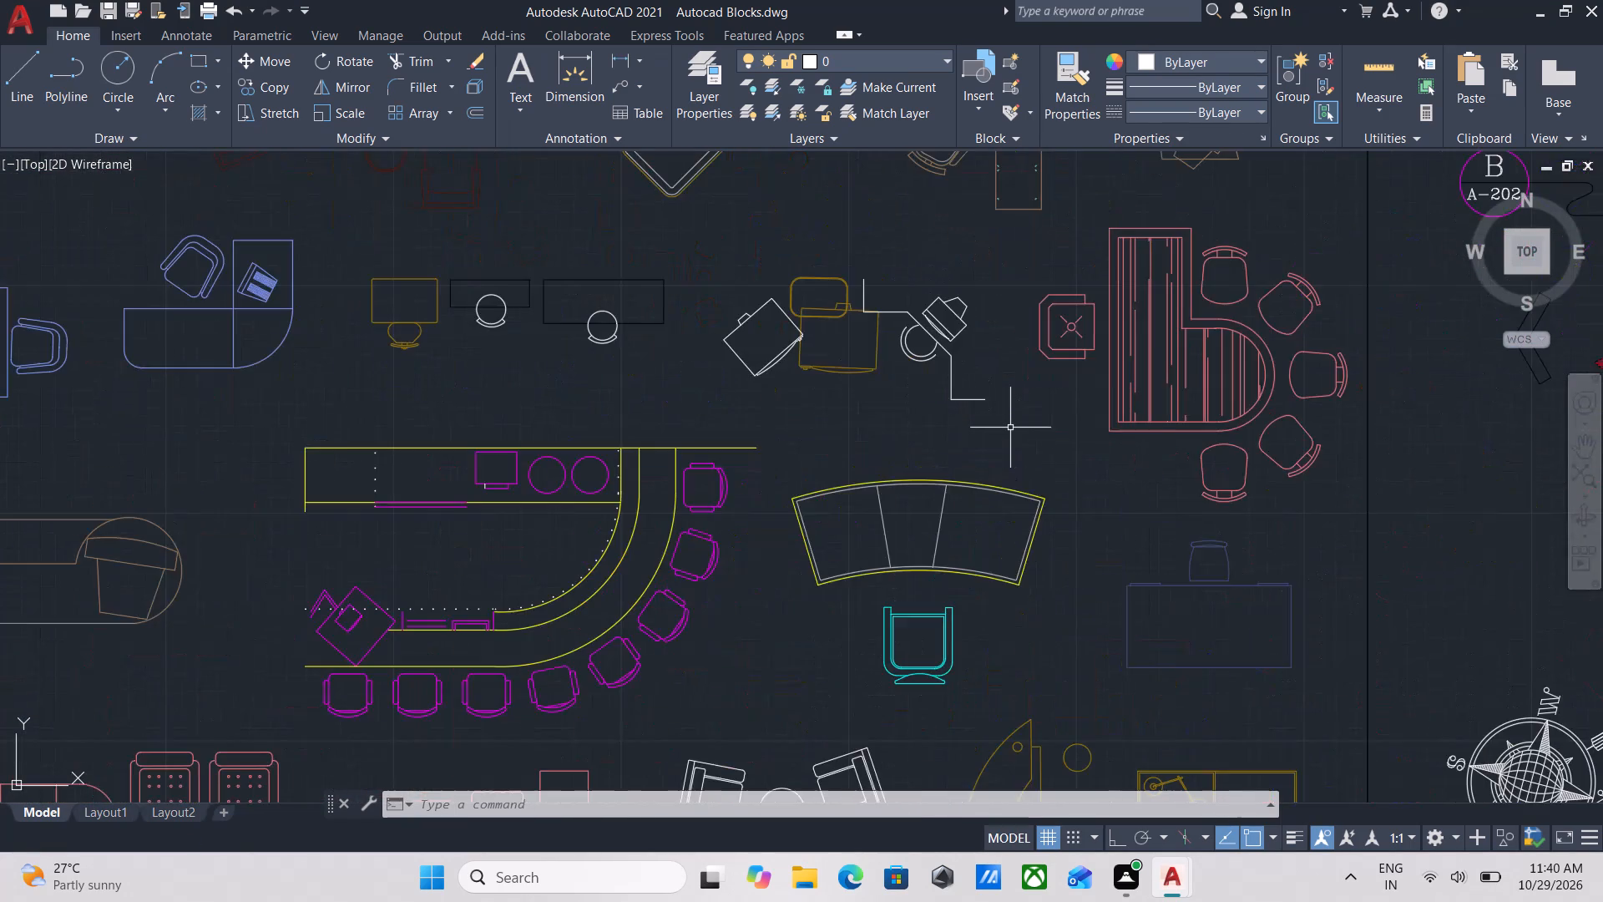
{"action": "scroll", "coordinate": [1010, 428], "scroll_direction": "down", "scroll_amount": 2}
{"action": "middle_click_drag", "start_coordinate": [1010, 428], "coordinate": [1080, 605]}
{"action": "scroll", "coordinate": [1080, 605], "scroll_direction": "up", "scroll_amount": 1}
{"action": "middle_click_drag", "start_coordinate": [928, 415], "coordinate": [998, 618]}
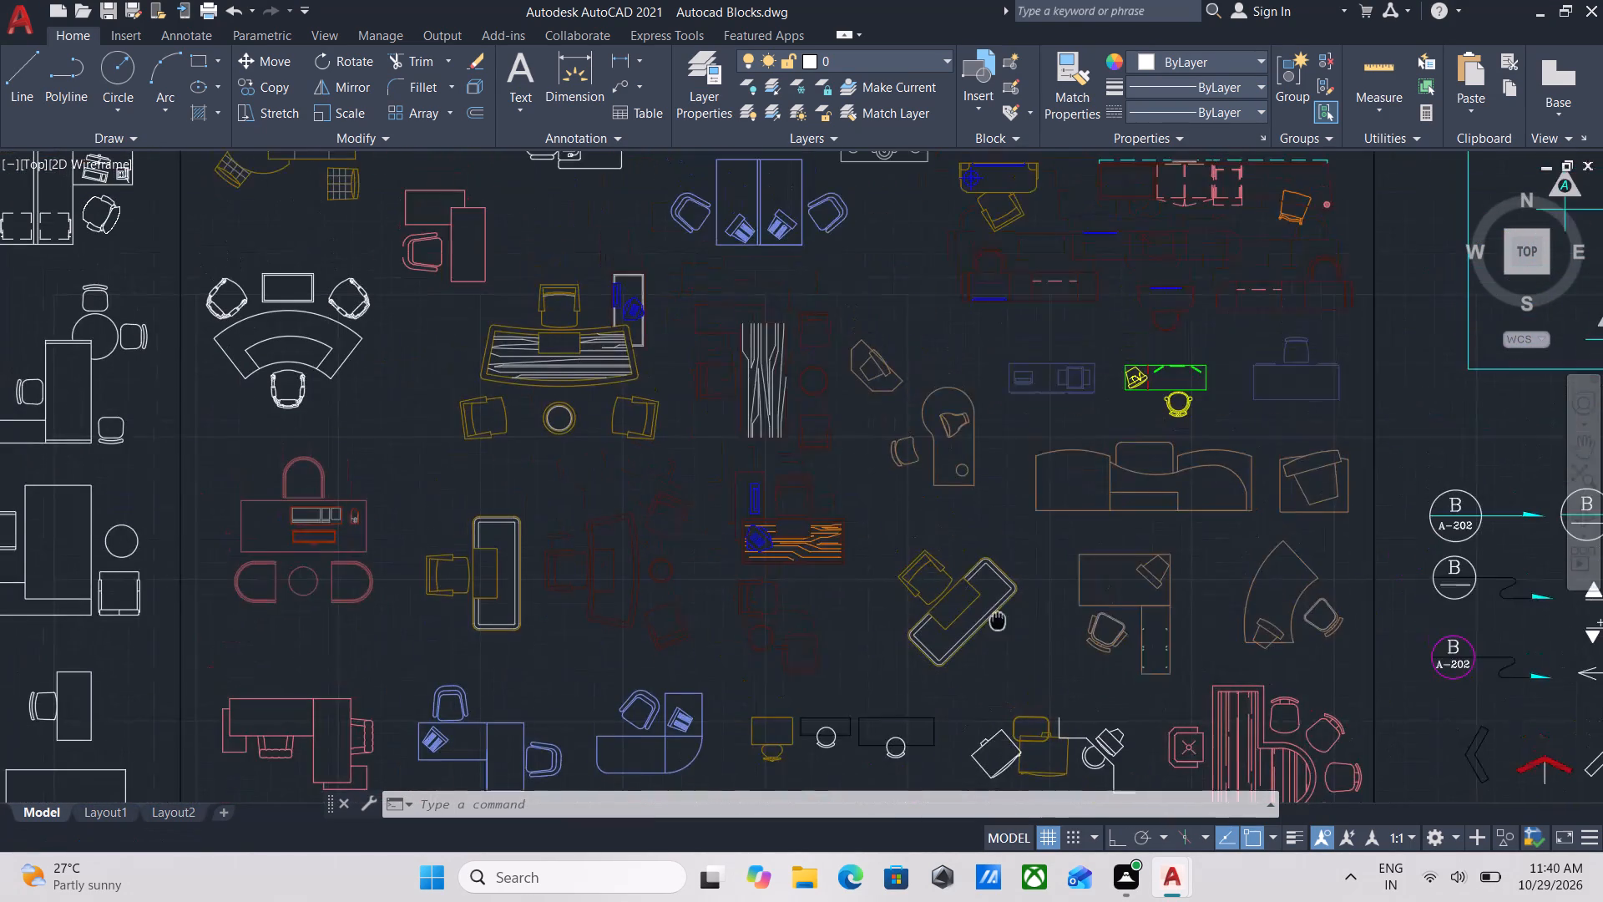
{"action": "middle_click_drag", "start_coordinate": [903, 398], "coordinate": [992, 646]}
{"action": "middle_click_drag", "start_coordinate": [807, 294], "coordinate": [934, 535]}
{"action": "middle_click_drag", "start_coordinate": [807, 330], "coordinate": [775, 578]}
{"action": "scroll", "coordinate": [796, 442], "scroll_direction": "down", "scroll_amount": 3}
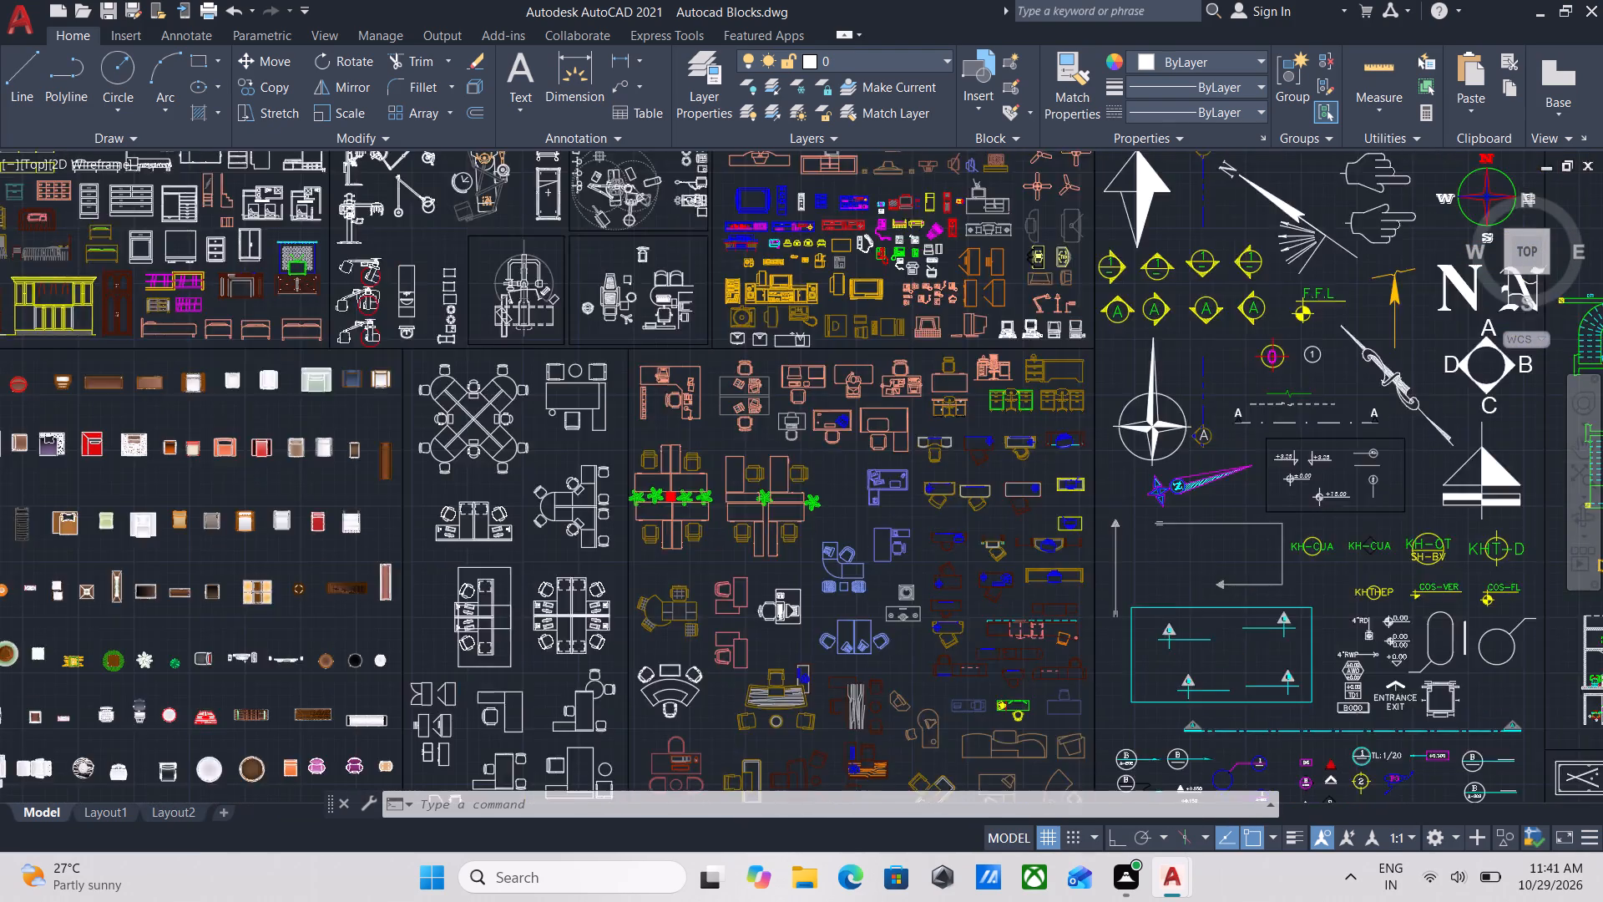
{"action": "middle_click_drag", "start_coordinate": [813, 482], "coordinate": [801, 185]}
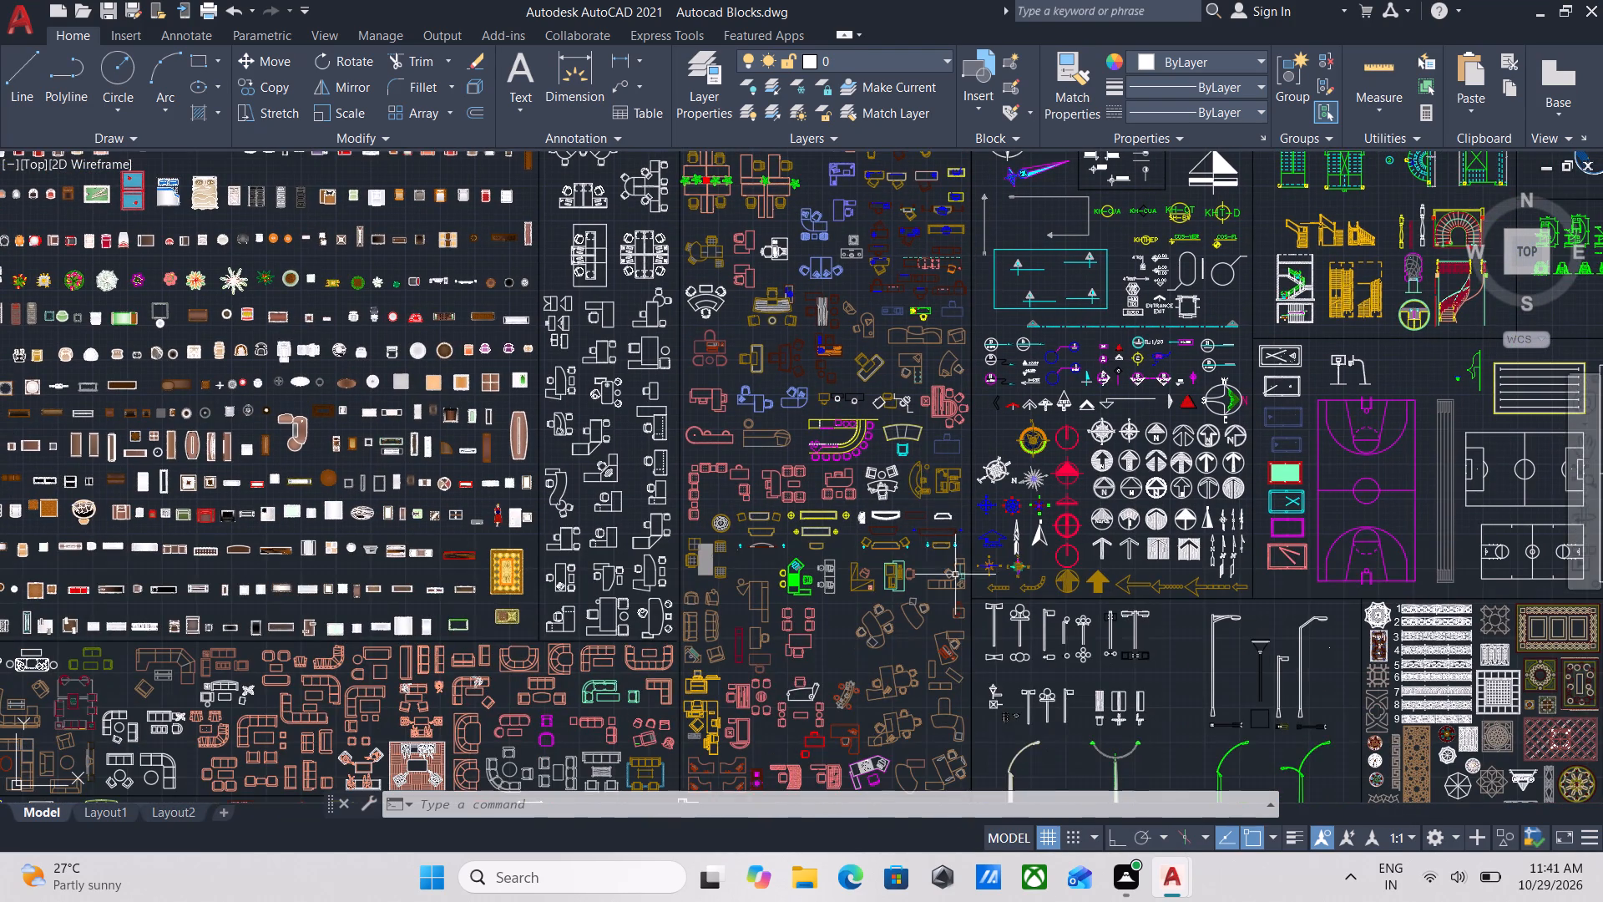
{"action": "middle_click_drag", "start_coordinate": [958, 578], "coordinate": [954, 463]}
{"action": "scroll", "coordinate": [763, 601], "scroll_direction": "up", "scroll_amount": 1}
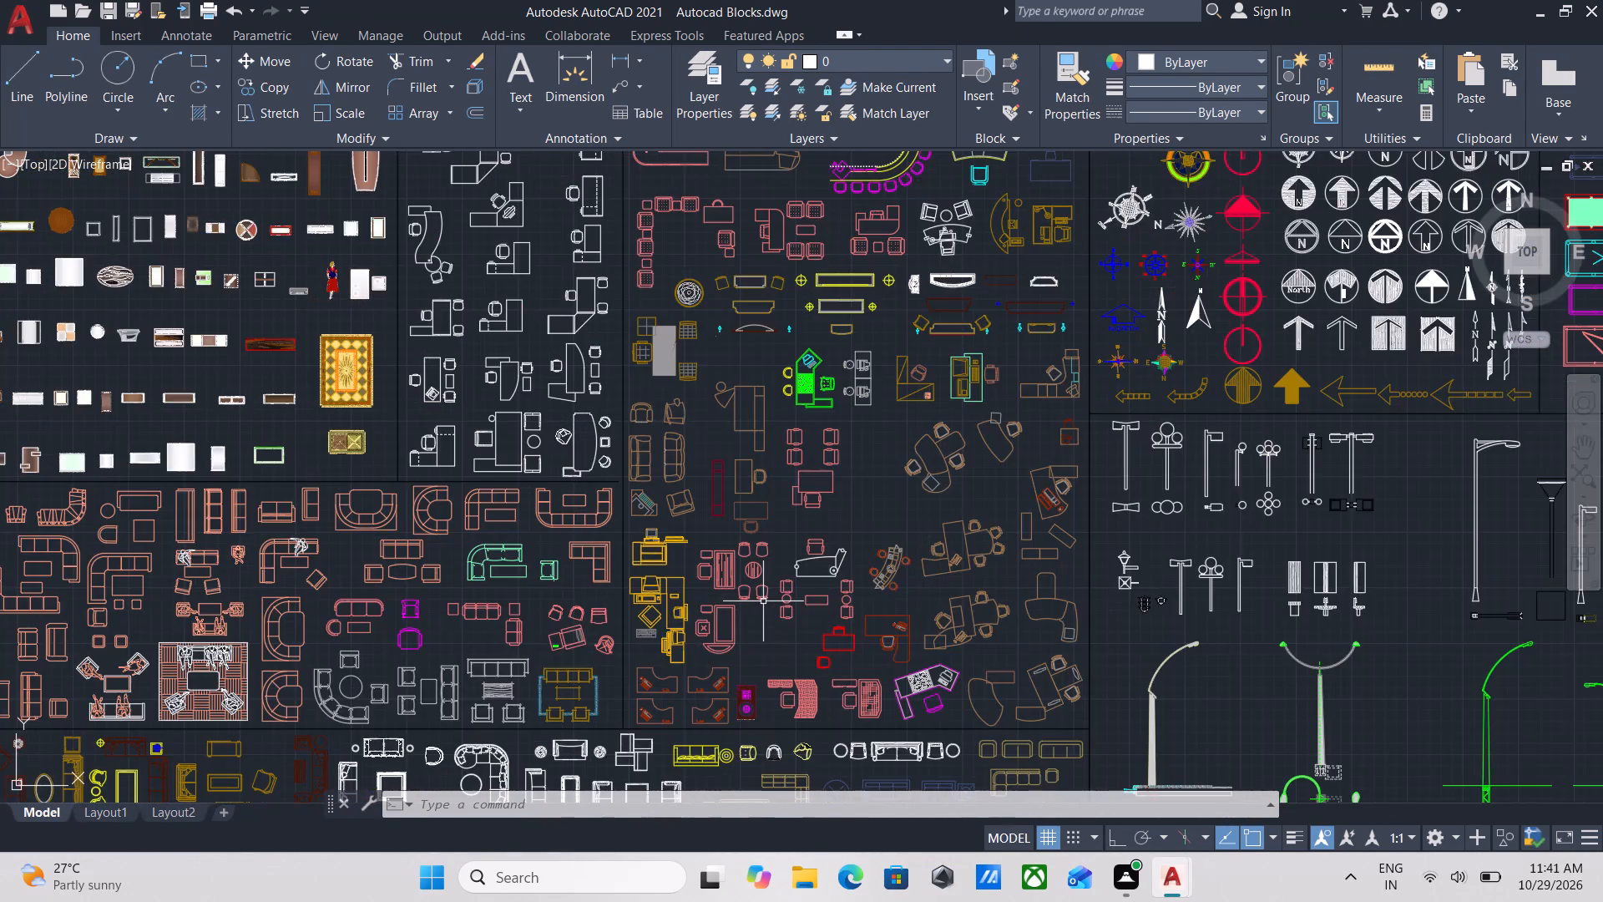
{"action": "scroll", "coordinate": [763, 601], "scroll_direction": "down", "scroll_amount": 1}
{"action": "middle_click_drag", "start_coordinate": [749, 585], "coordinate": [762, 480]}
{"action": "scroll", "coordinate": [717, 632], "scroll_direction": "up", "scroll_amount": 1}
{"action": "middle_click_drag", "start_coordinate": [671, 669], "coordinate": [751, 557]}
{"action": "scroll", "coordinate": [864, 465], "scroll_direction": "down", "scroll_amount": 2}
{"action": "middle_click_drag", "start_coordinate": [864, 465], "coordinate": [866, 569]}
{"action": "middle_click_drag", "start_coordinate": [1039, 456], "coordinate": [1003, 618]}
{"action": "scroll", "coordinate": [1014, 556], "scroll_direction": "up", "scroll_amount": 2}
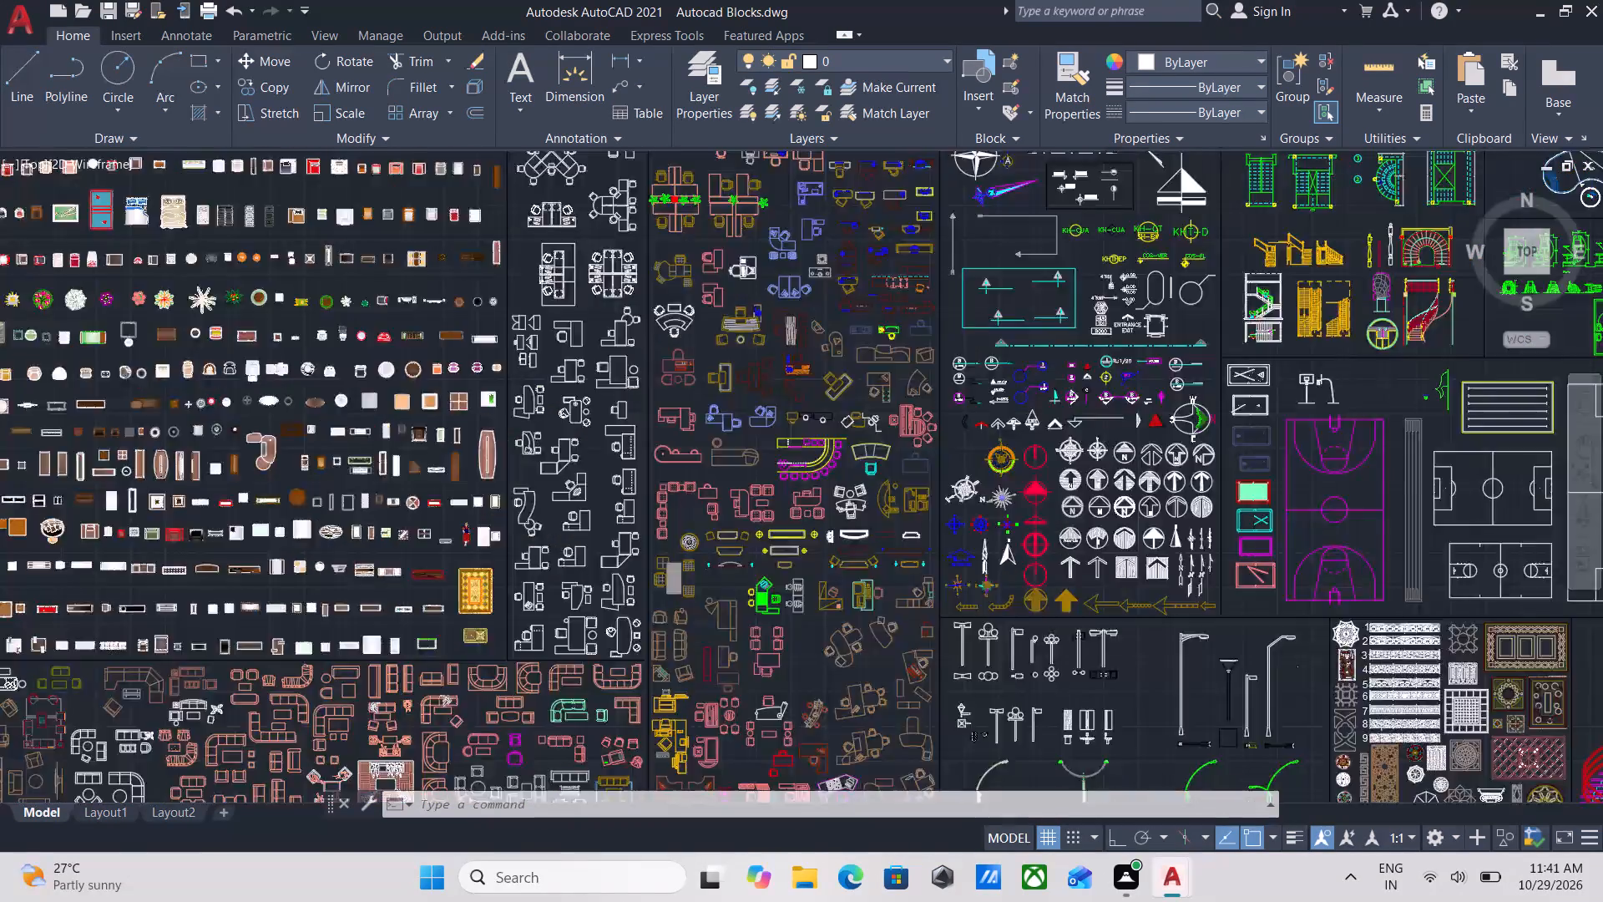
{"action": "scroll", "coordinate": [1018, 531], "scroll_direction": "up", "scroll_amount": 1}
{"action": "scroll", "coordinate": [877, 435], "scroll_direction": "down", "scroll_amount": 2}
{"action": "middle_click_drag", "start_coordinate": [828, 421], "coordinate": [895, 528]}
{"action": "scroll", "coordinate": [895, 528], "scroll_direction": "up", "scroll_amount": 1}
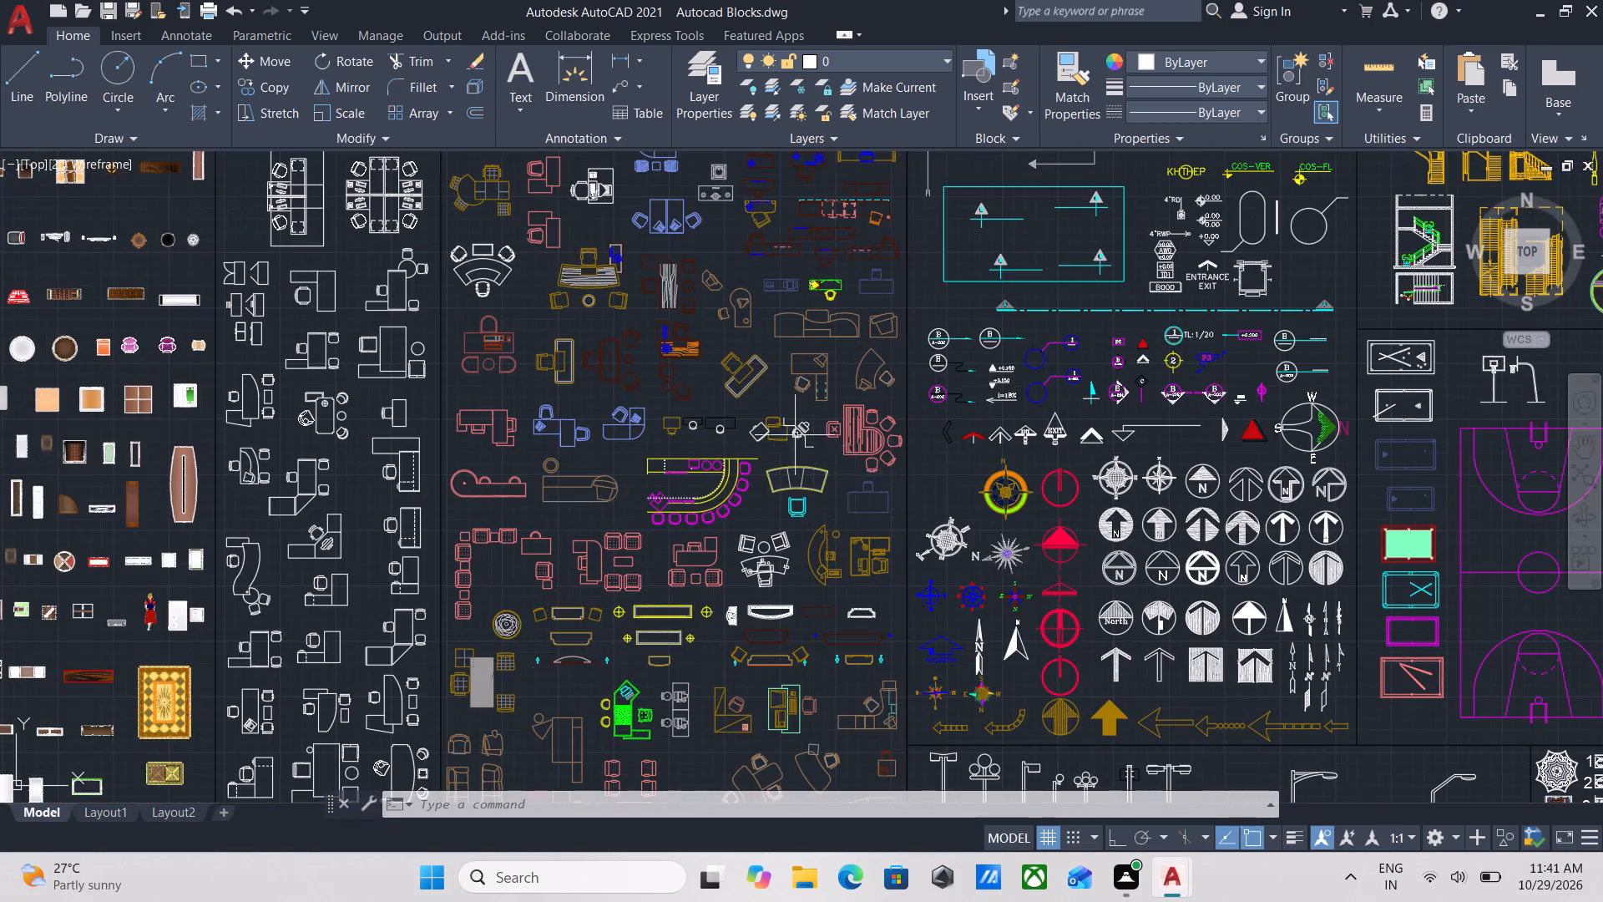
{"action": "middle_click_drag", "start_coordinate": [770, 403], "coordinate": [794, 473]}
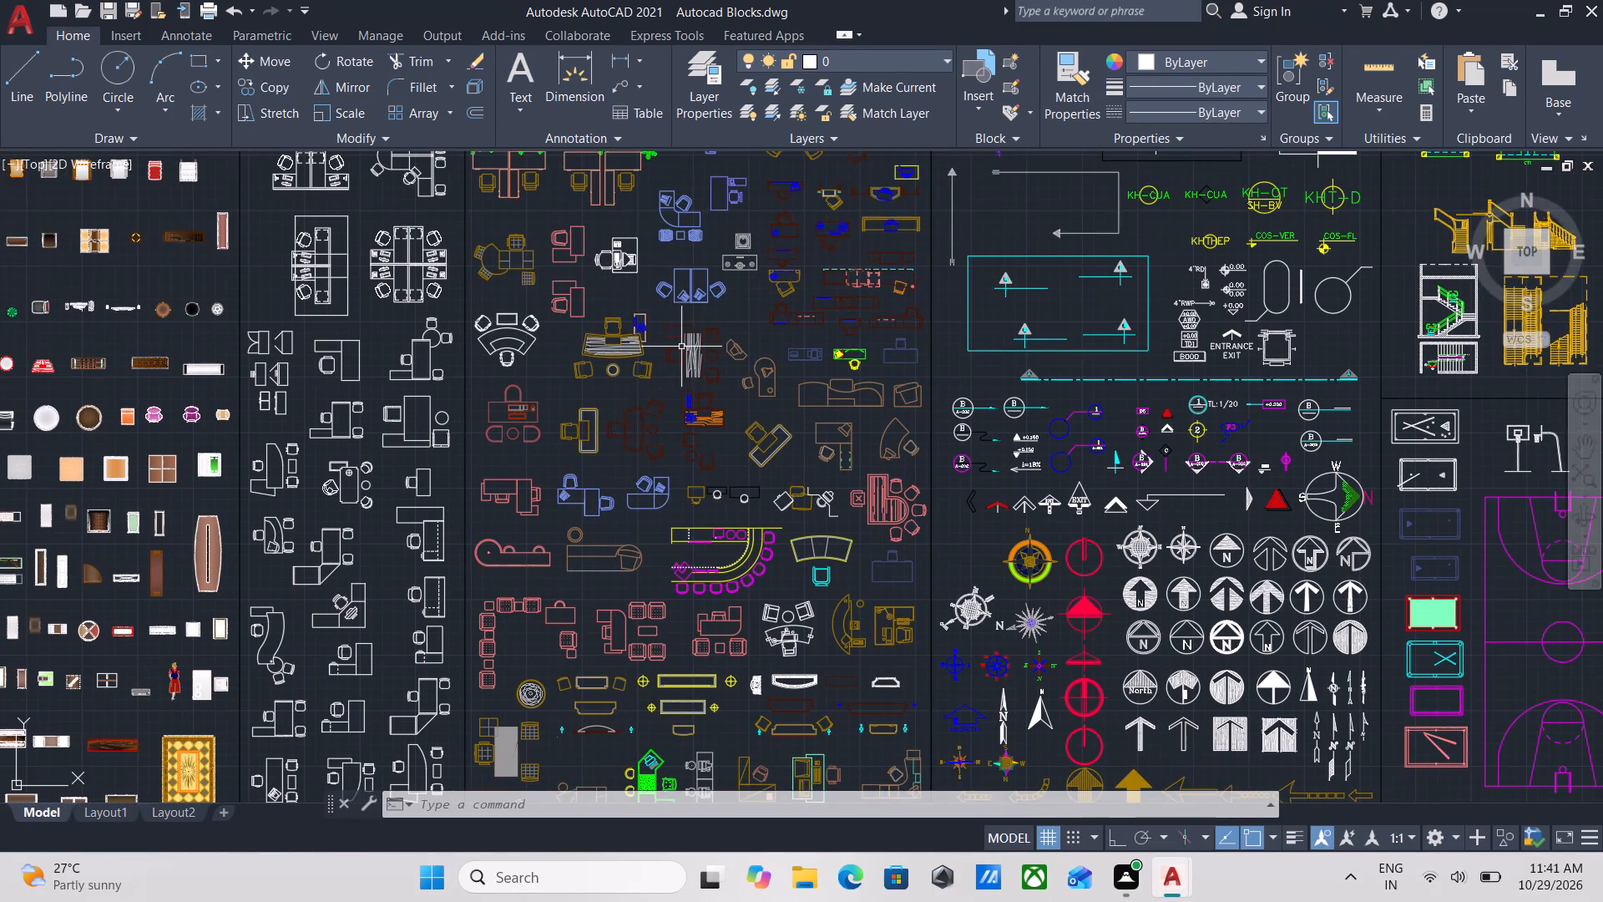
{"action": "middle_click_drag", "start_coordinate": [681, 347], "coordinate": [717, 407]}
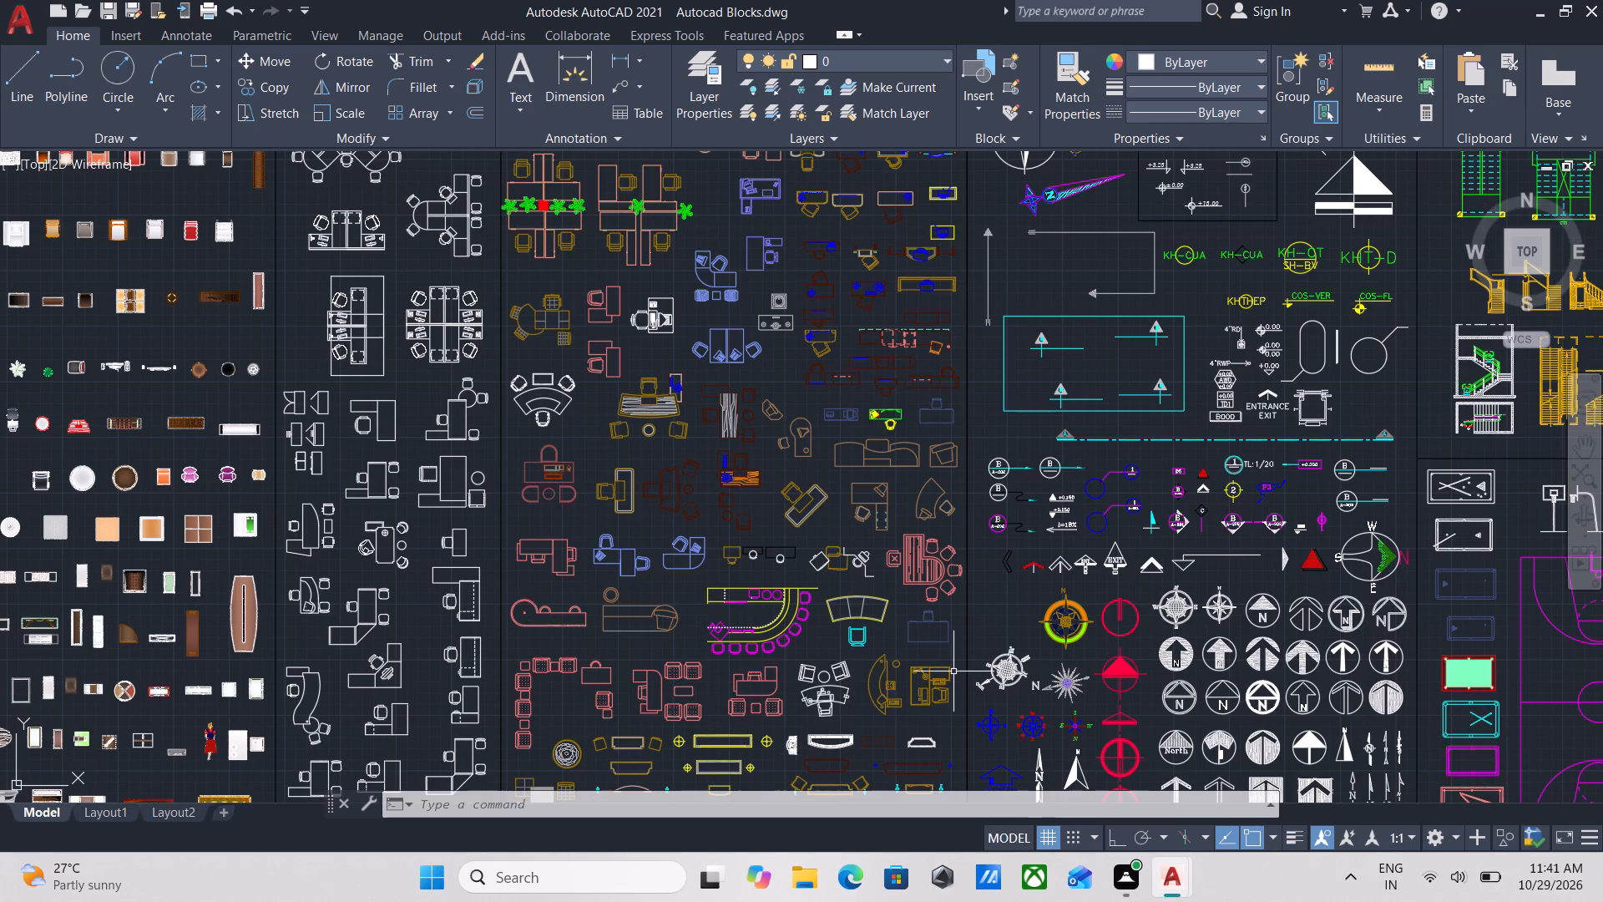
Survey the library's block categories and examine the sofa set and rug blocks in the lower Furniture section.
{"action": "scroll", "coordinate": [959, 670], "scroll_direction": "down", "scroll_amount": 1}
{"action": "scroll", "coordinate": [1052, 686], "scroll_direction": "down", "scroll_amount": 1}
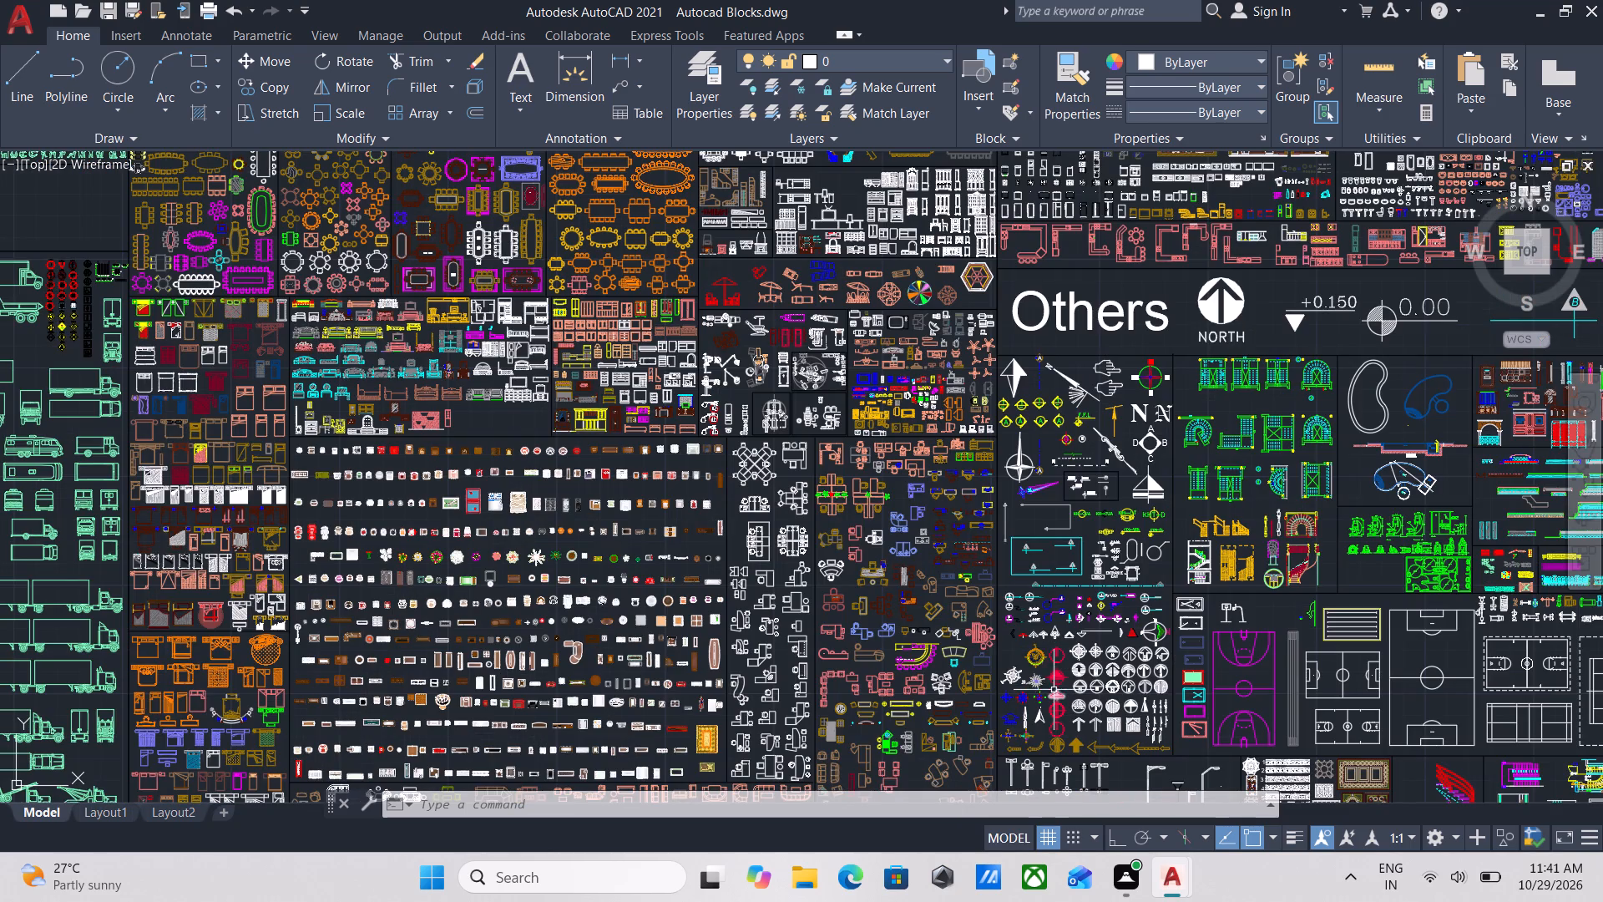
{"action": "scroll", "coordinate": [584, 645], "scroll_direction": "down", "scroll_amount": 1}
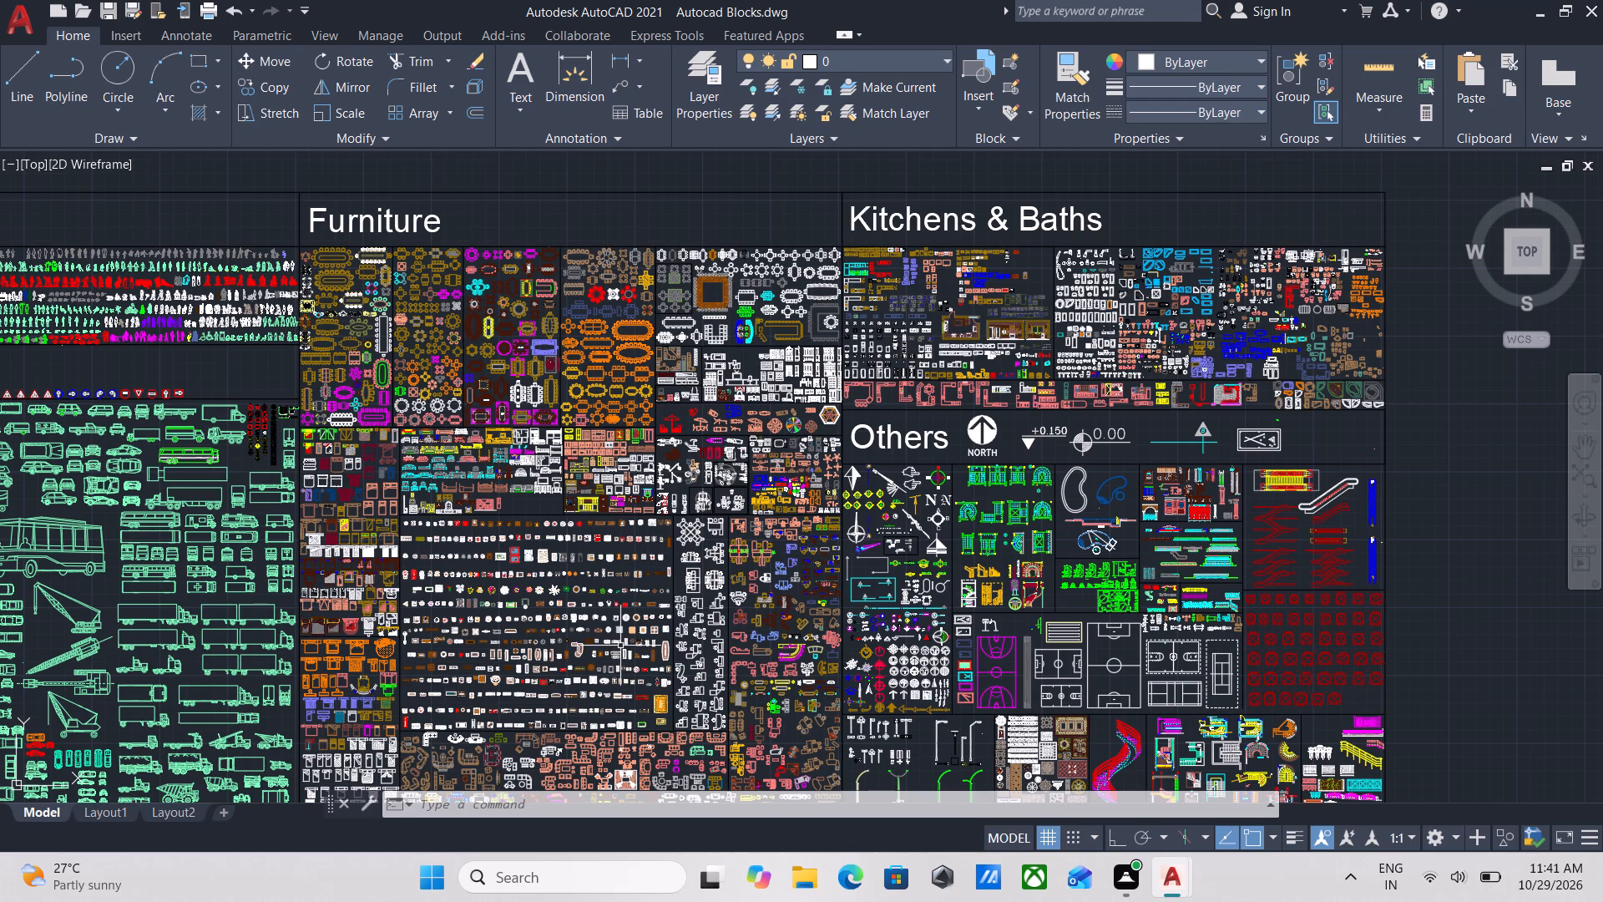
{"action": "scroll", "coordinate": [682, 641], "scroll_direction": "down", "scroll_amount": 1}
{"action": "middle_click_drag", "start_coordinate": [646, 621], "coordinate": [725, 499]}
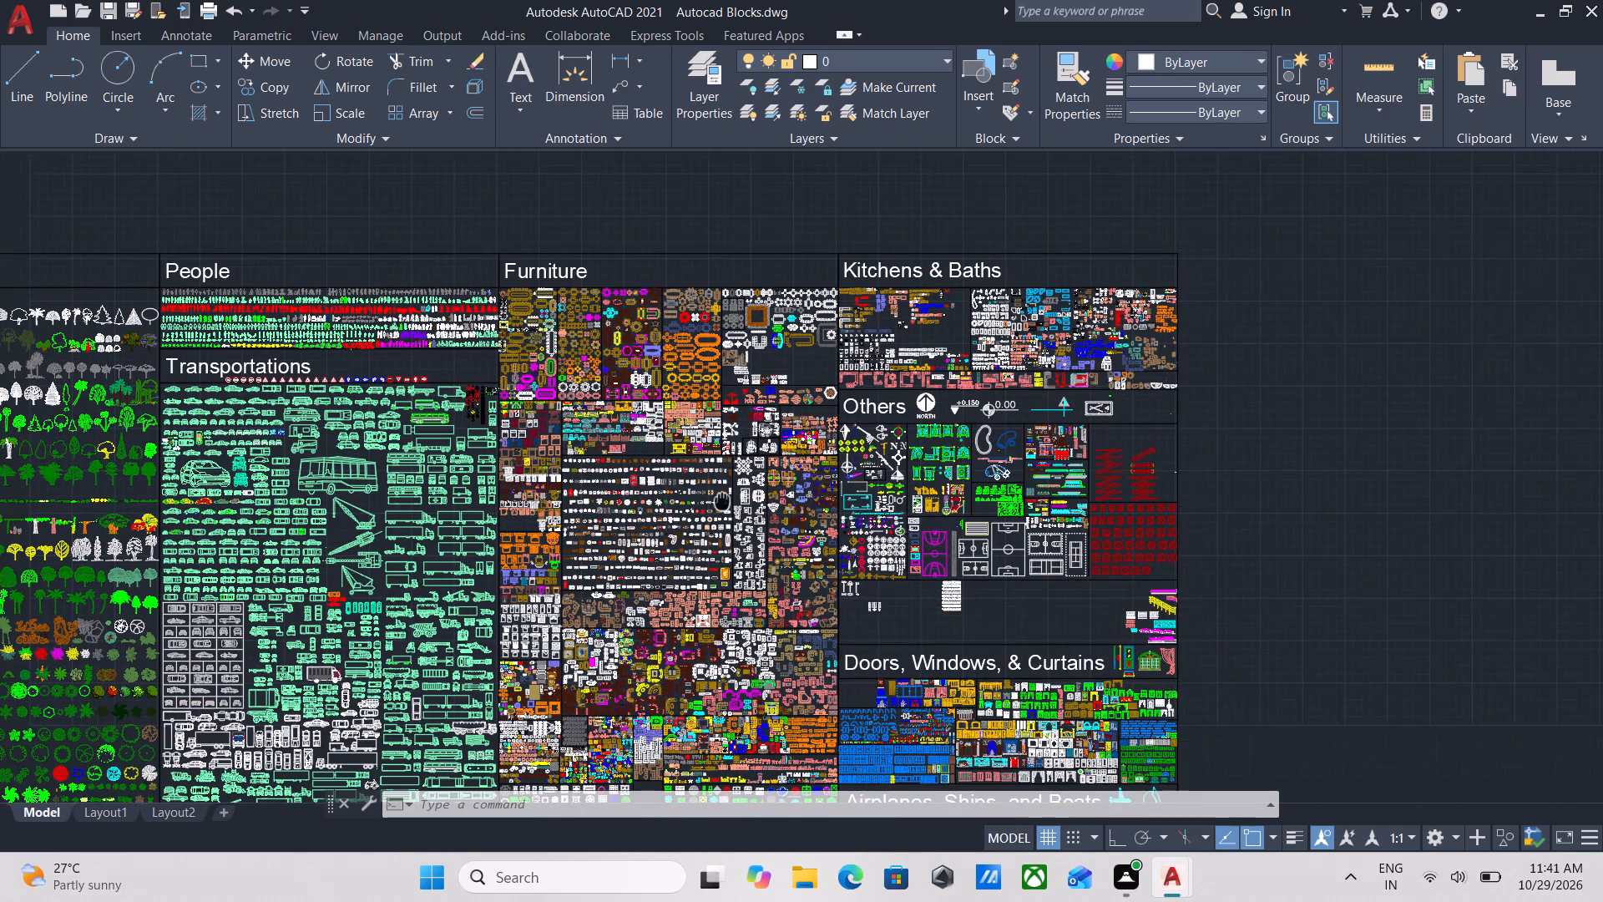
{"action": "scroll", "coordinate": [705, 606], "scroll_direction": "up", "scroll_amount": 3}
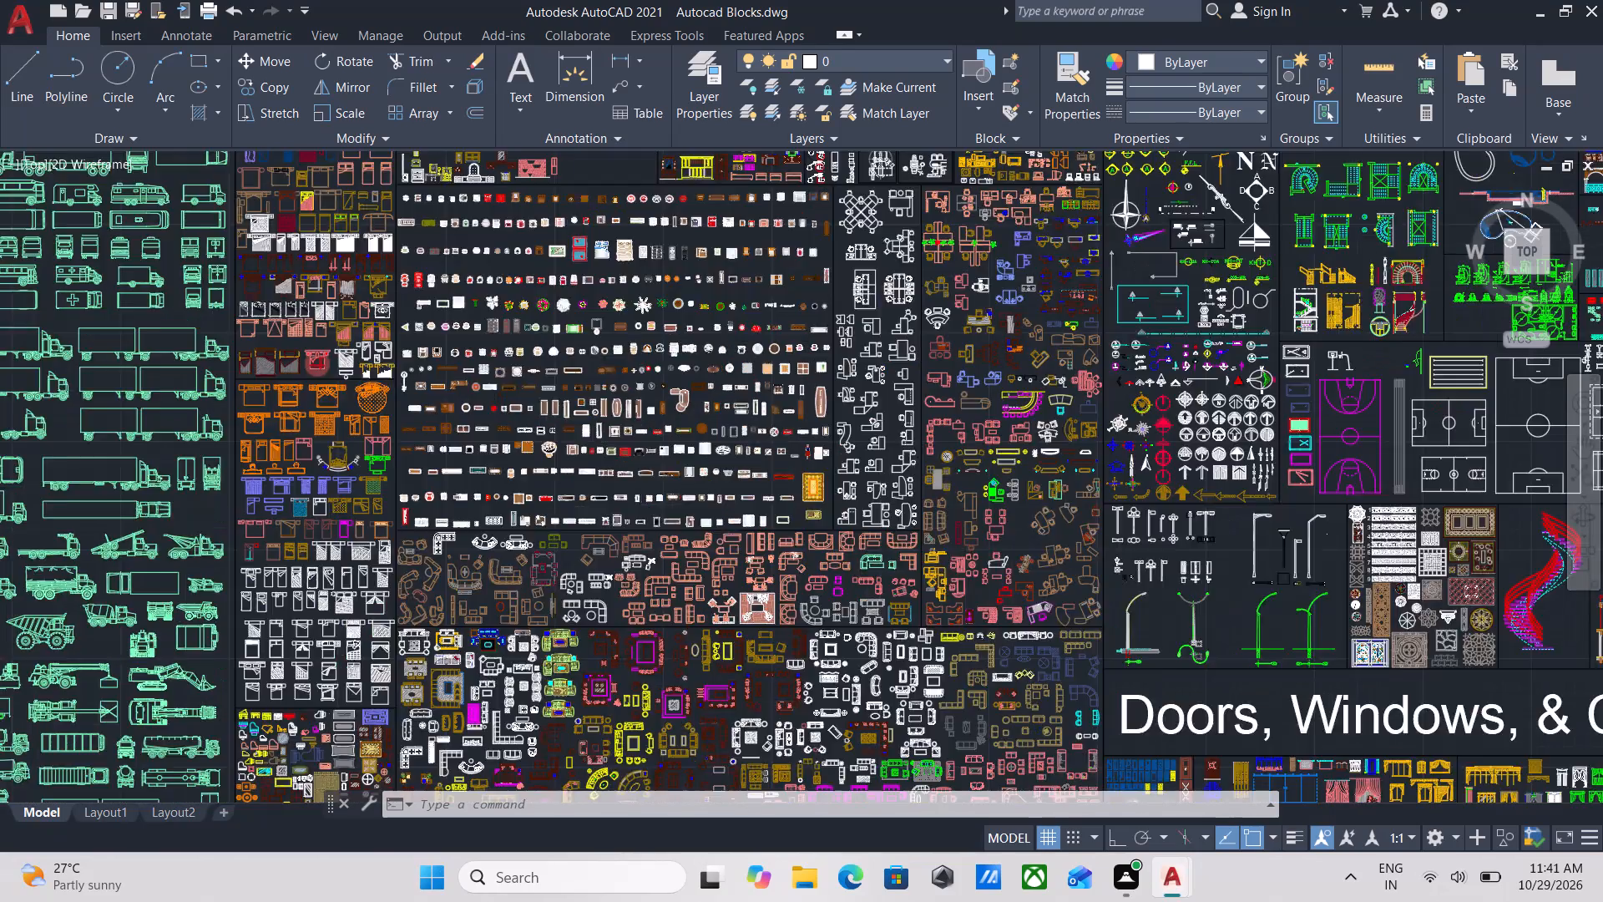
{"action": "scroll", "coordinate": [705, 605], "scroll_direction": "up", "scroll_amount": 3}
{"action": "scroll", "coordinate": [705, 605], "scroll_direction": "down", "scroll_amount": 4}
{"action": "middle_click_drag", "start_coordinate": [705, 605], "coordinate": [721, 570]}
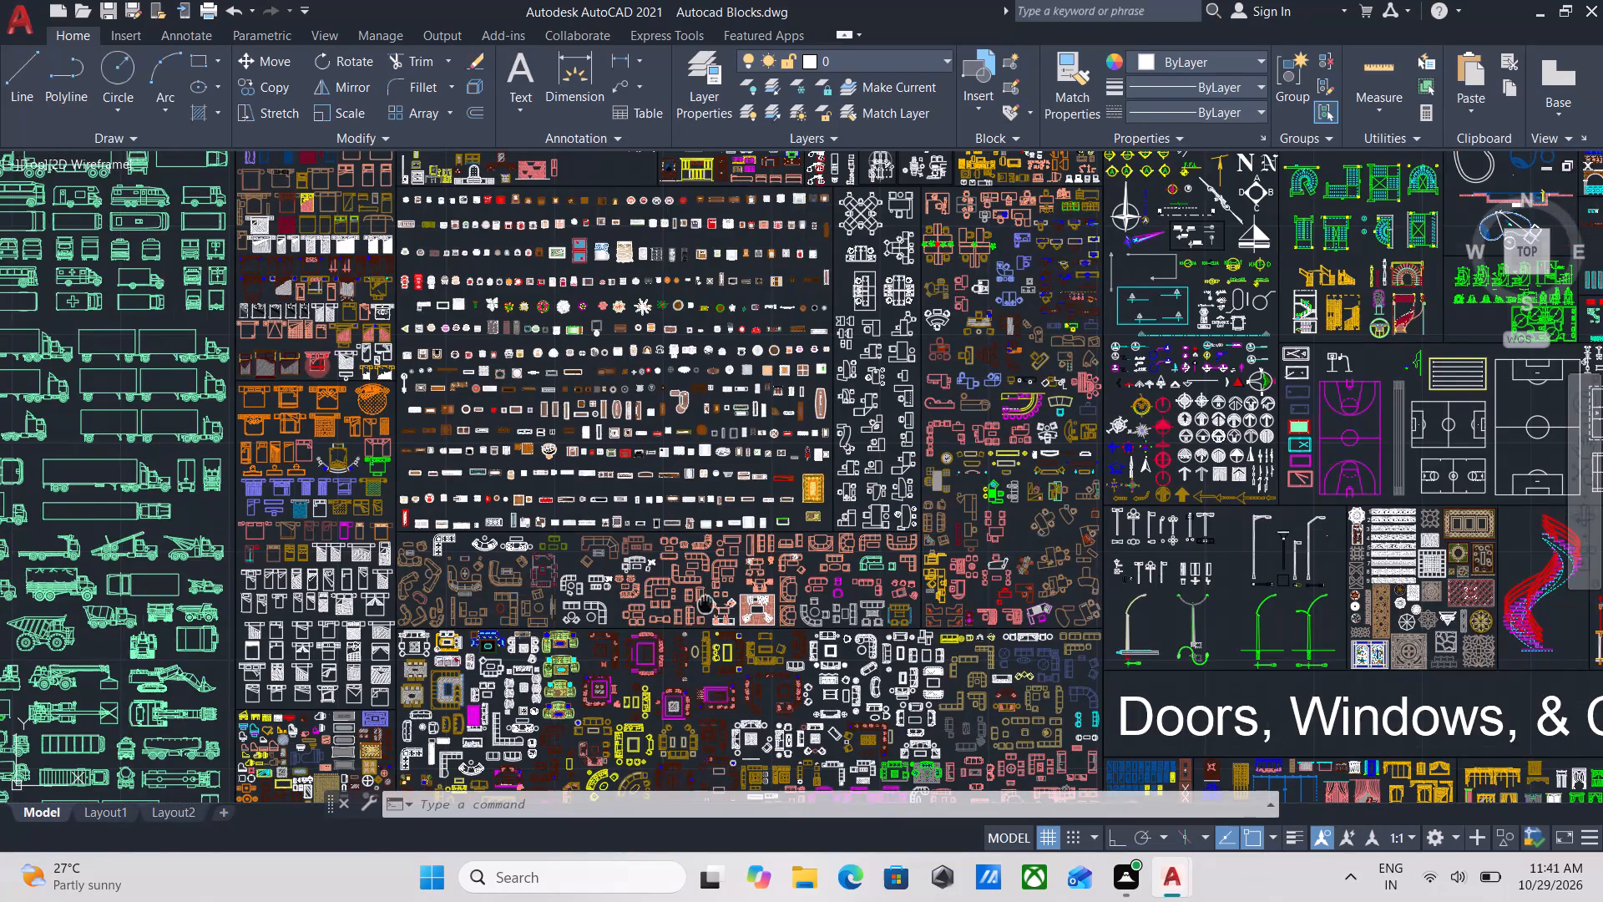
{"action": "middle_click_drag", "start_coordinate": [721, 570], "coordinate": [808, 413]}
{"action": "middle_click_drag", "start_coordinate": [716, 517], "coordinate": [922, 409]}
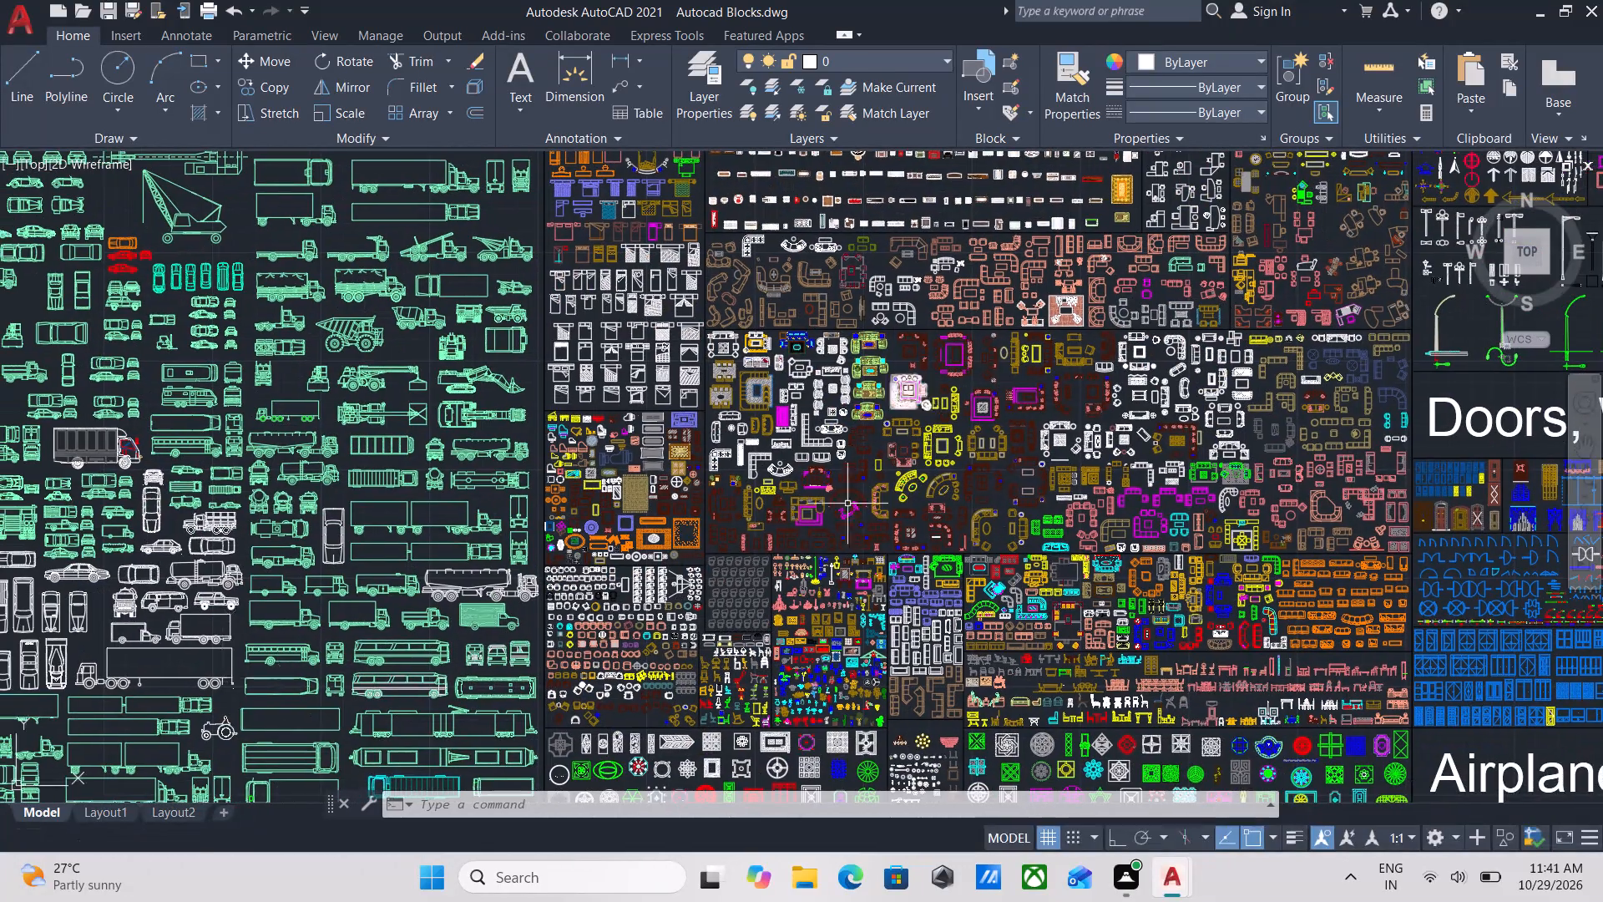
{"action": "middle_click_drag", "start_coordinate": [764, 538], "coordinate": [828, 430]}
{"action": "scroll", "coordinate": [872, 403], "scroll_direction": "up", "scroll_amount": 3}
{"action": "middle_click_drag", "start_coordinate": [655, 397], "coordinate": [679, 429]}
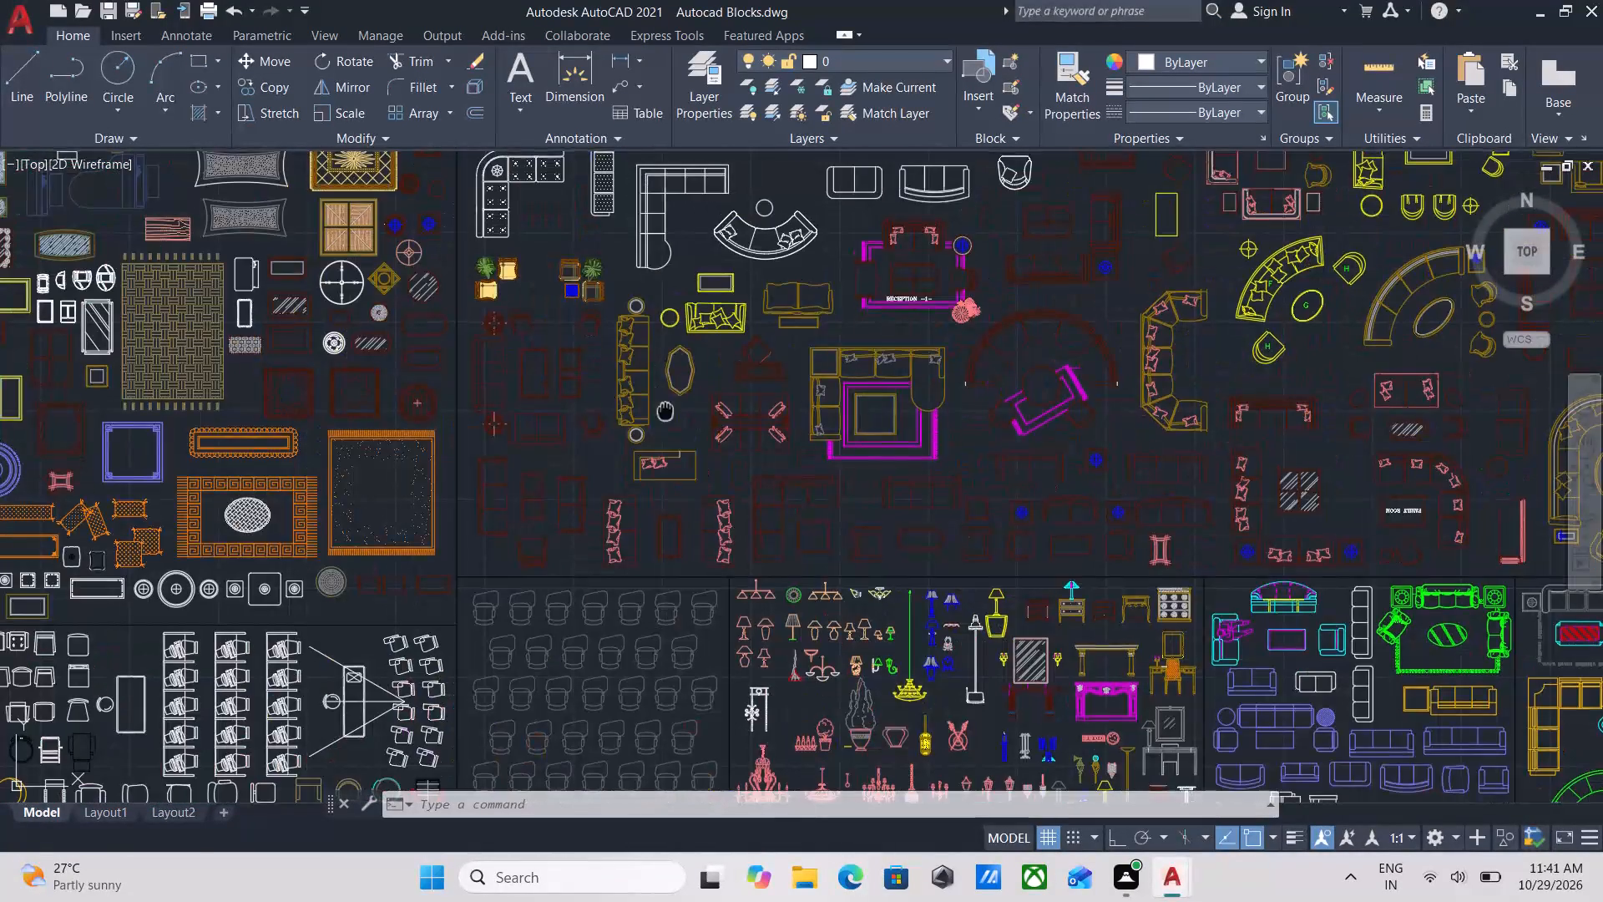
{"action": "middle_click_drag", "start_coordinate": [679, 429], "coordinate": [718, 499]}
{"action": "middle_click_drag", "start_coordinate": [717, 472], "coordinate": [741, 527]}
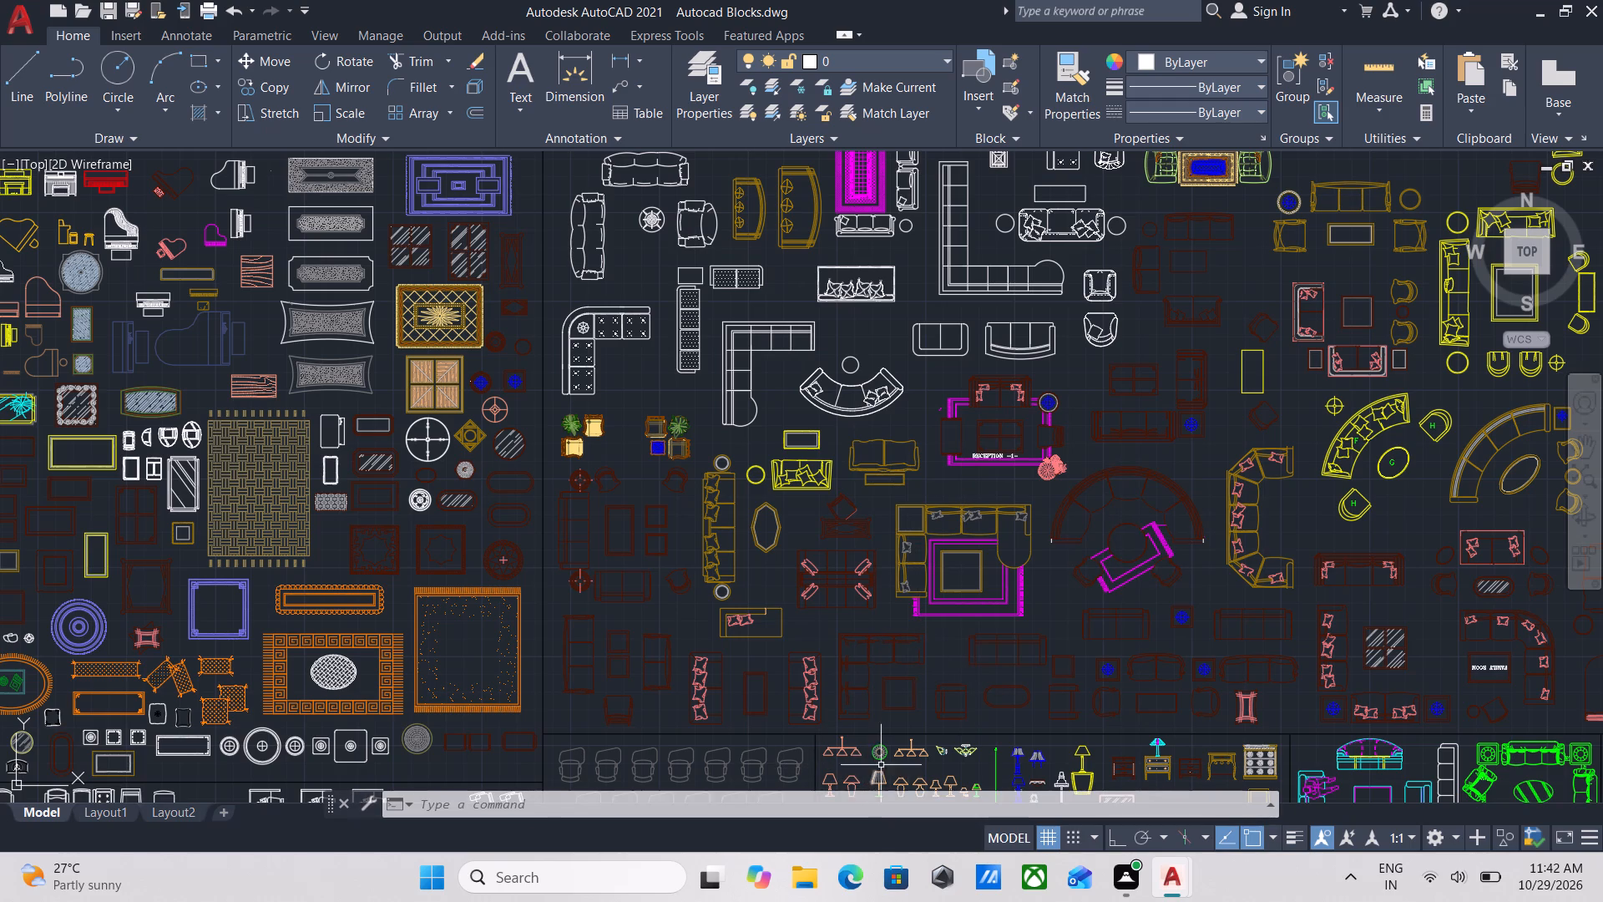
Examine the chair, decor, floor pattern and furniture elevation blocks between the sofa sets and the Animals section.
{"action": "scroll", "coordinate": [832, 614], "scroll_direction": "down", "scroll_amount": 2}
{"action": "middle_click_drag", "start_coordinate": [832, 614], "coordinate": [903, 542]}
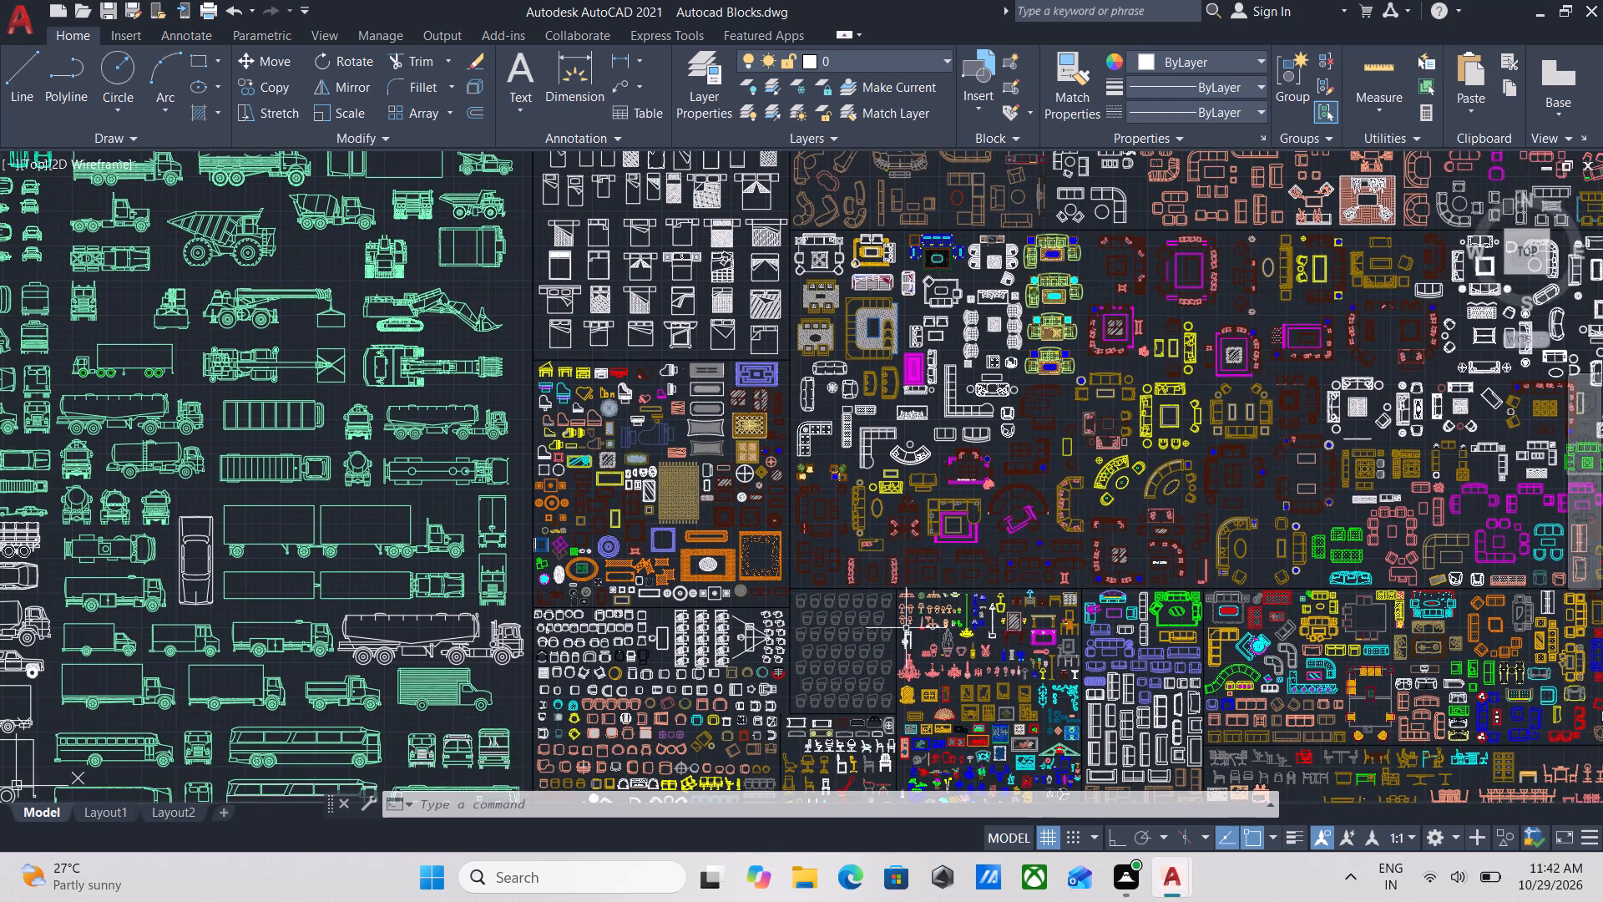
{"action": "middle_click_drag", "start_coordinate": [834, 752], "coordinate": [915, 556]}
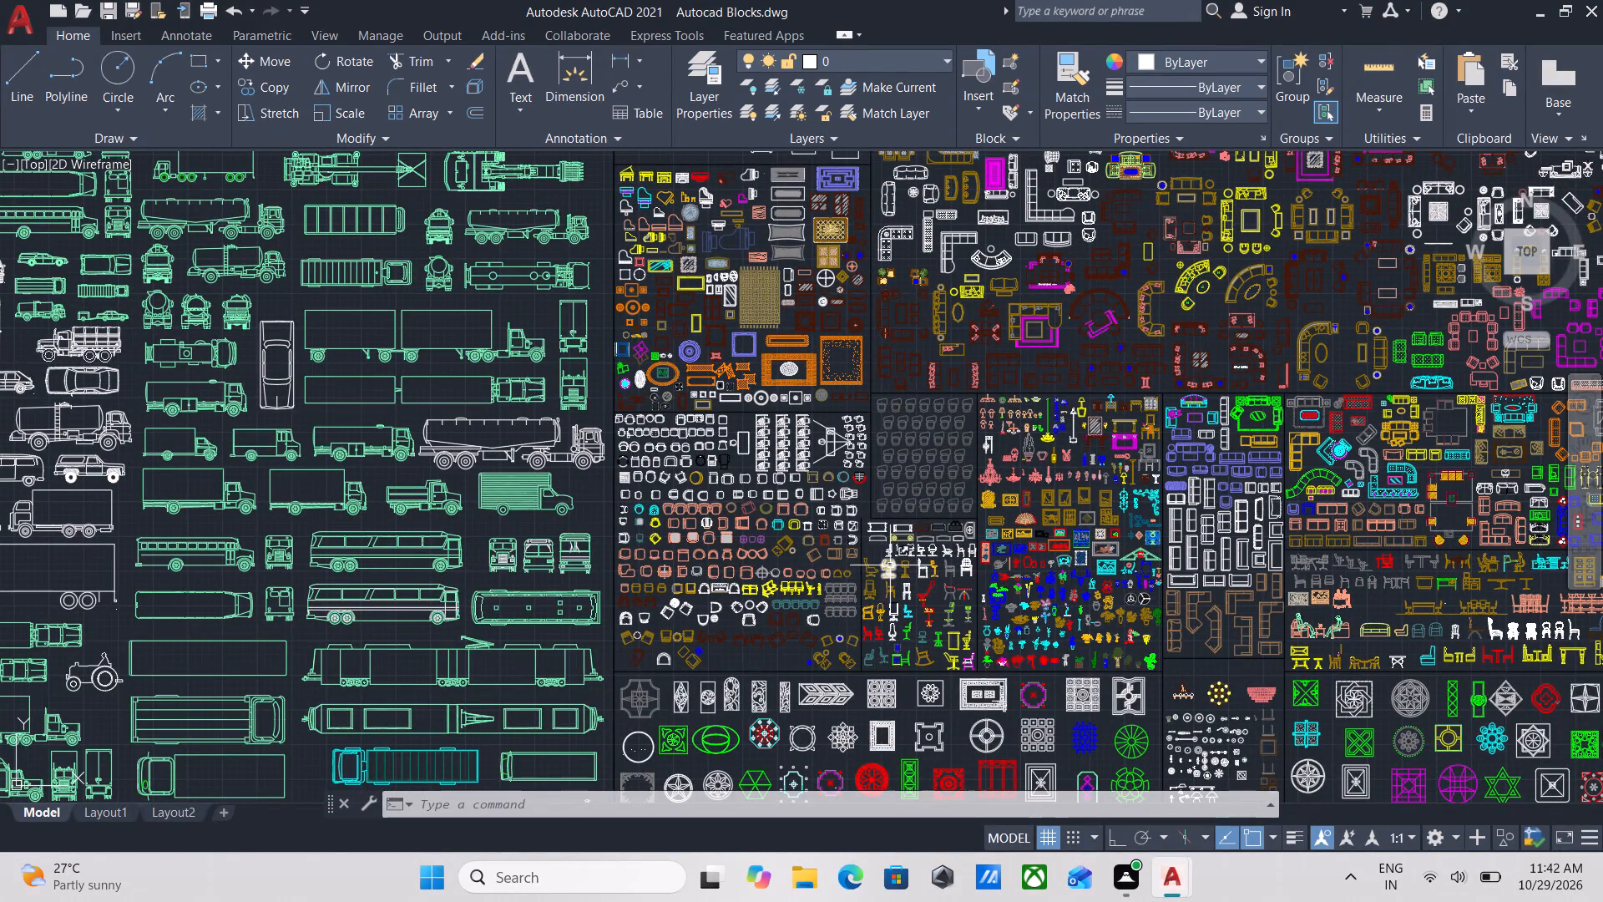
{"action": "middle_click_drag", "start_coordinate": [738, 615], "coordinate": [771, 546]}
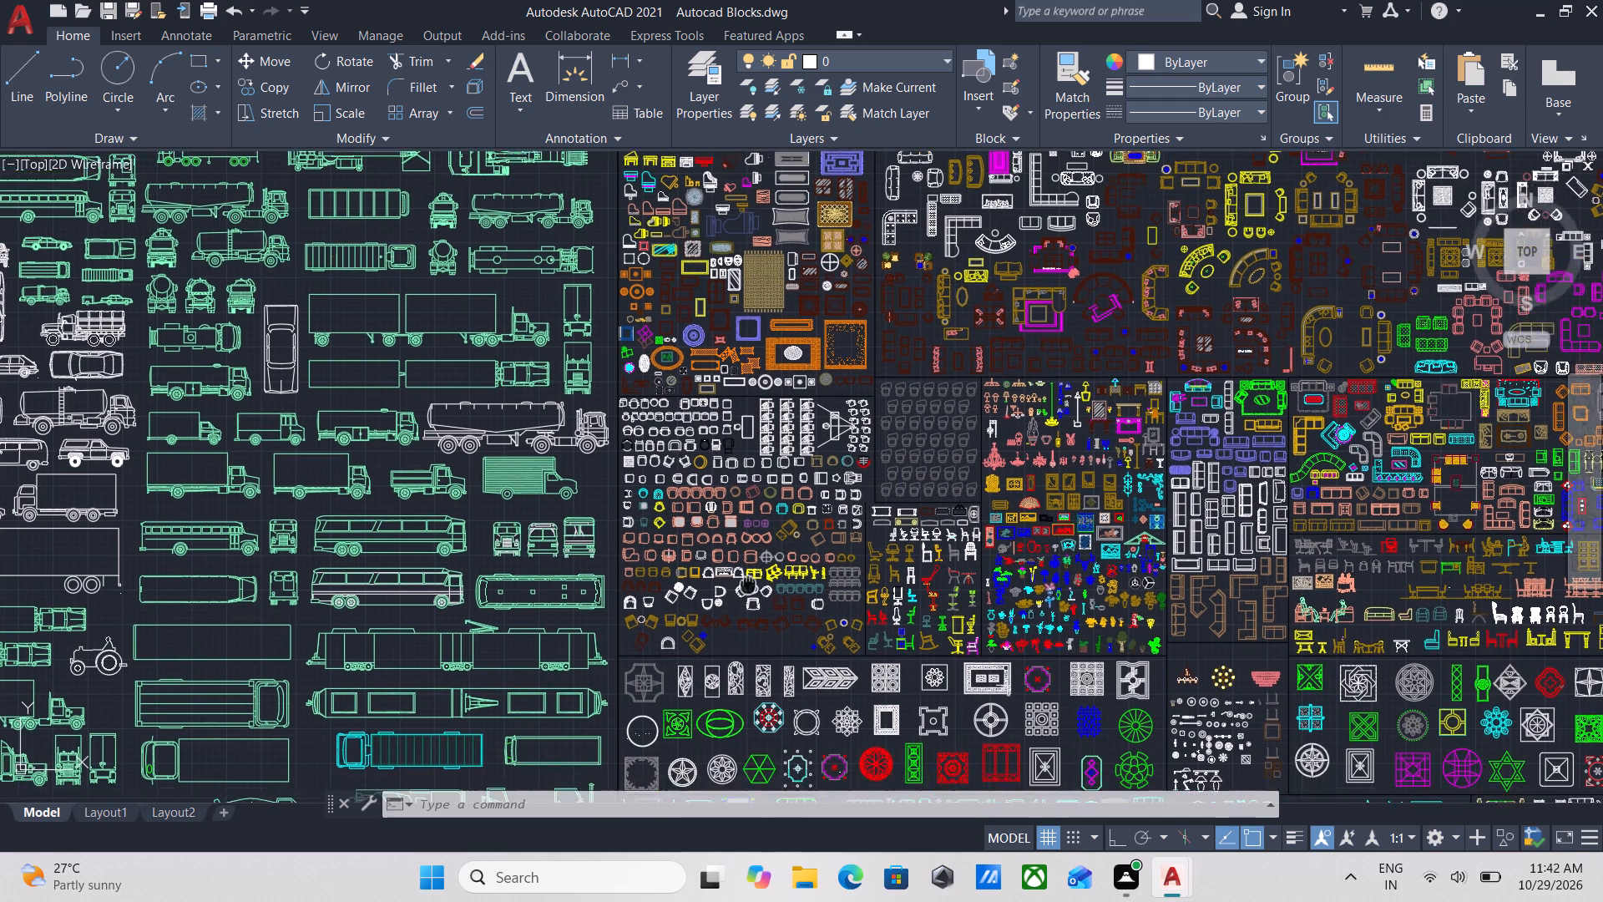
{"action": "middle_click_drag", "start_coordinate": [771, 546], "coordinate": [822, 463]}
{"action": "scroll", "coordinate": [1027, 528], "scroll_direction": "up", "scroll_amount": 2}
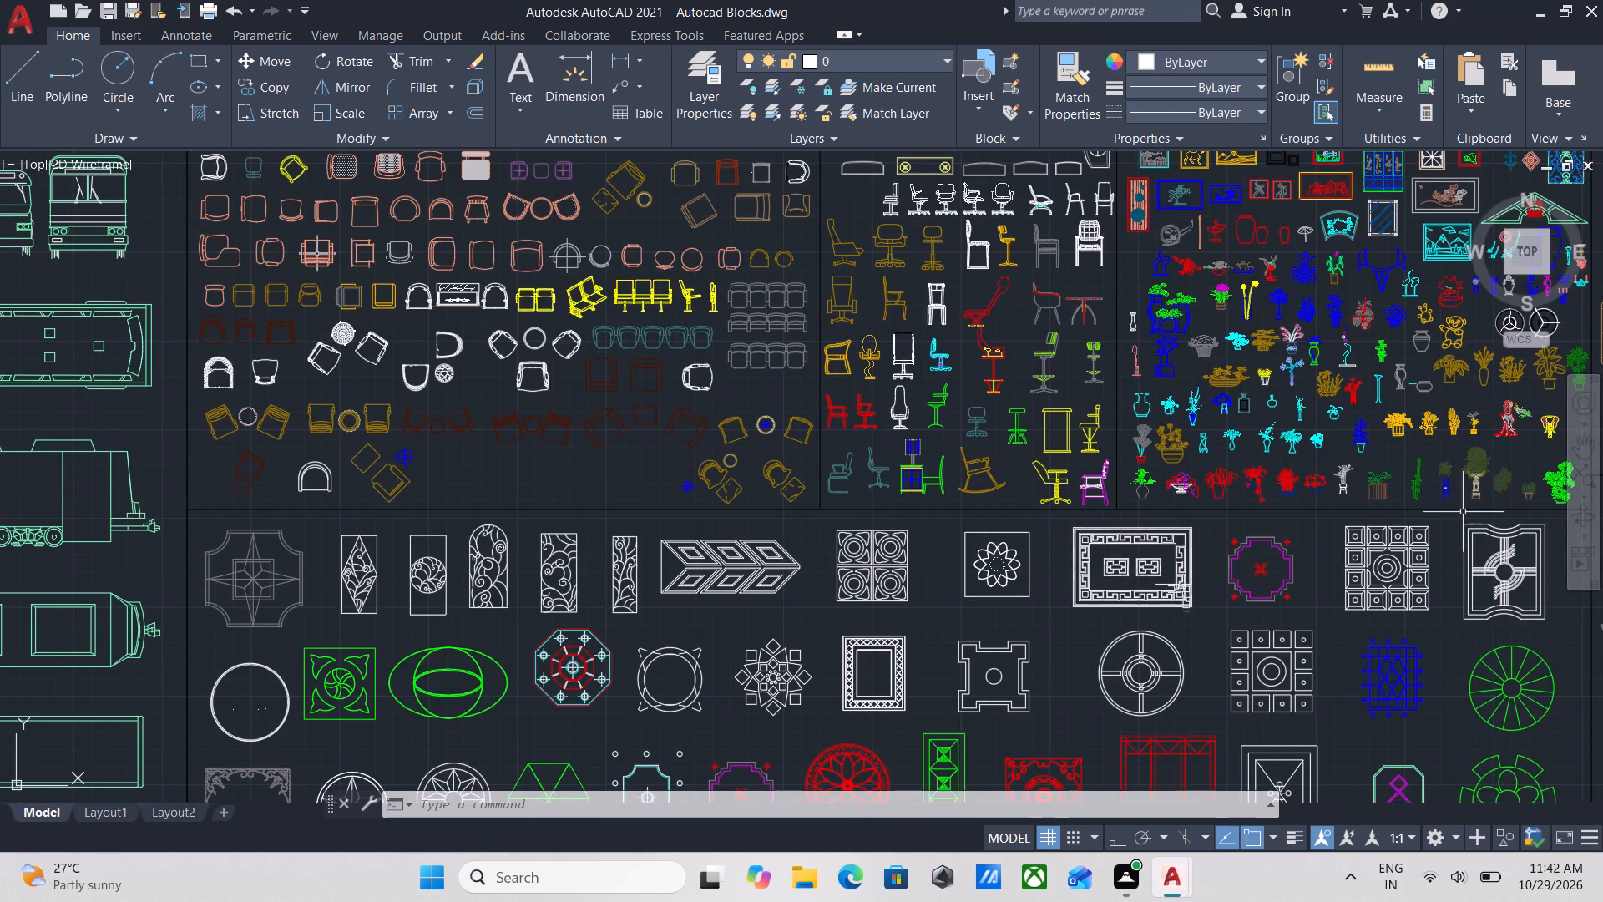
{"action": "scroll", "coordinate": [1319, 511], "scroll_direction": "down", "scroll_amount": 2}
{"action": "middle_click_drag", "start_coordinate": [1267, 529], "coordinate": [1074, 521]}
{"action": "scroll", "coordinate": [1038, 484], "scroll_direction": "up", "scroll_amount": 2}
{"action": "scroll", "coordinate": [1038, 484], "scroll_direction": "down", "scroll_amount": 3}
{"action": "middle_click_drag", "start_coordinate": [1035, 507], "coordinate": [1036, 479]}
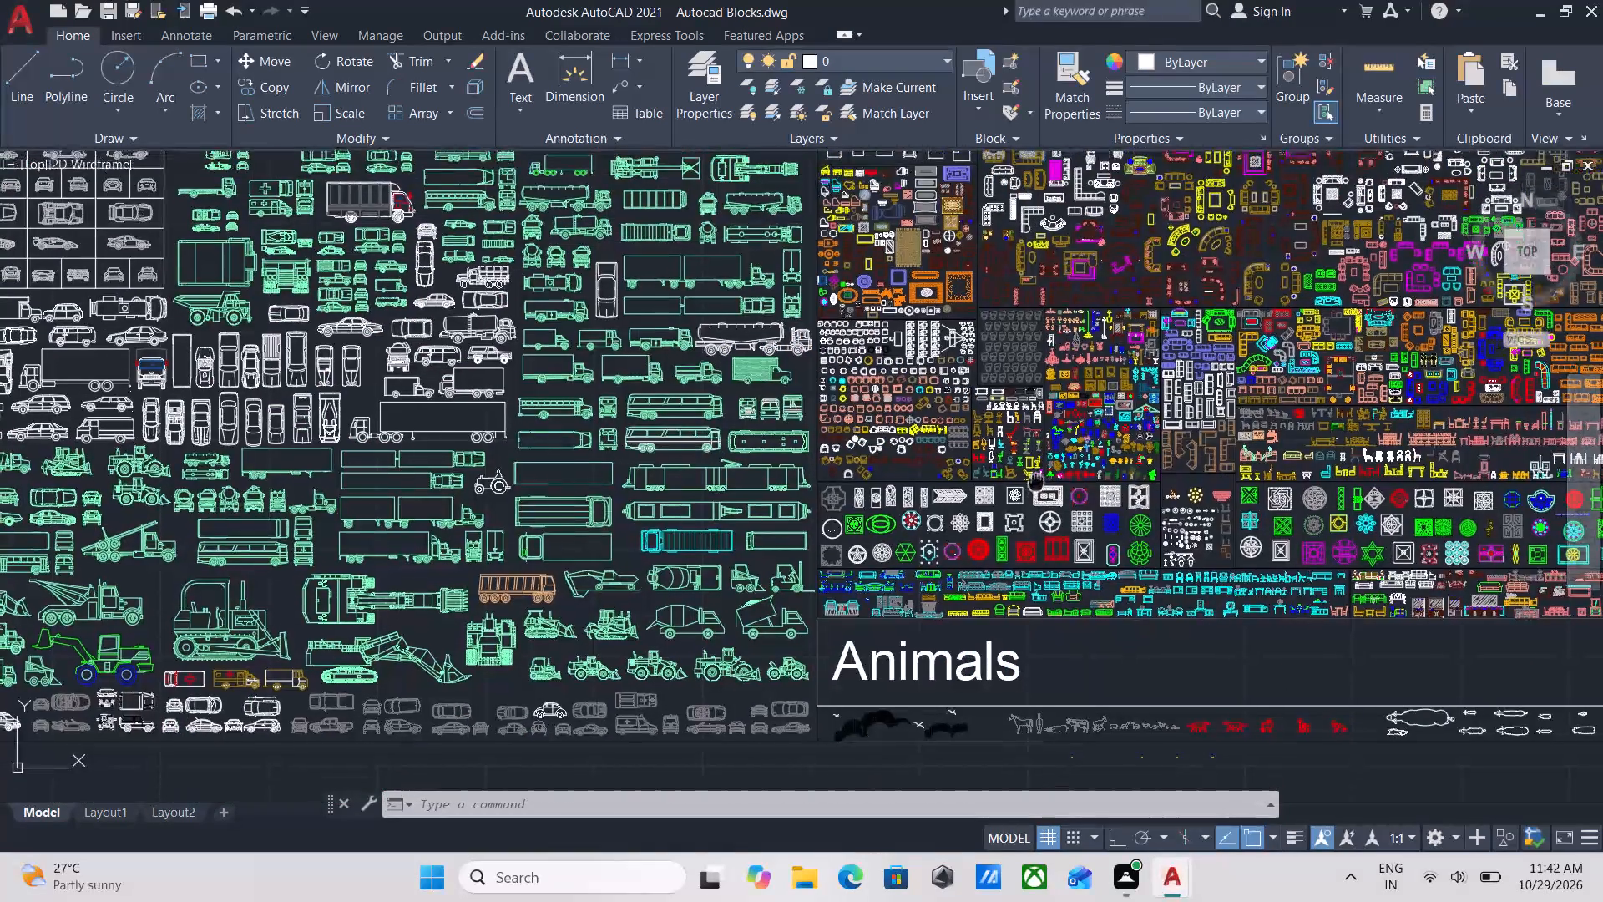
{"action": "middle_click_drag", "start_coordinate": [1036, 479], "coordinate": [1038, 473]}
{"action": "scroll", "coordinate": [1105, 622], "scroll_direction": "up", "scroll_amount": 1}
{"action": "middle_click_drag", "start_coordinate": [1105, 622], "coordinate": [1089, 580]}
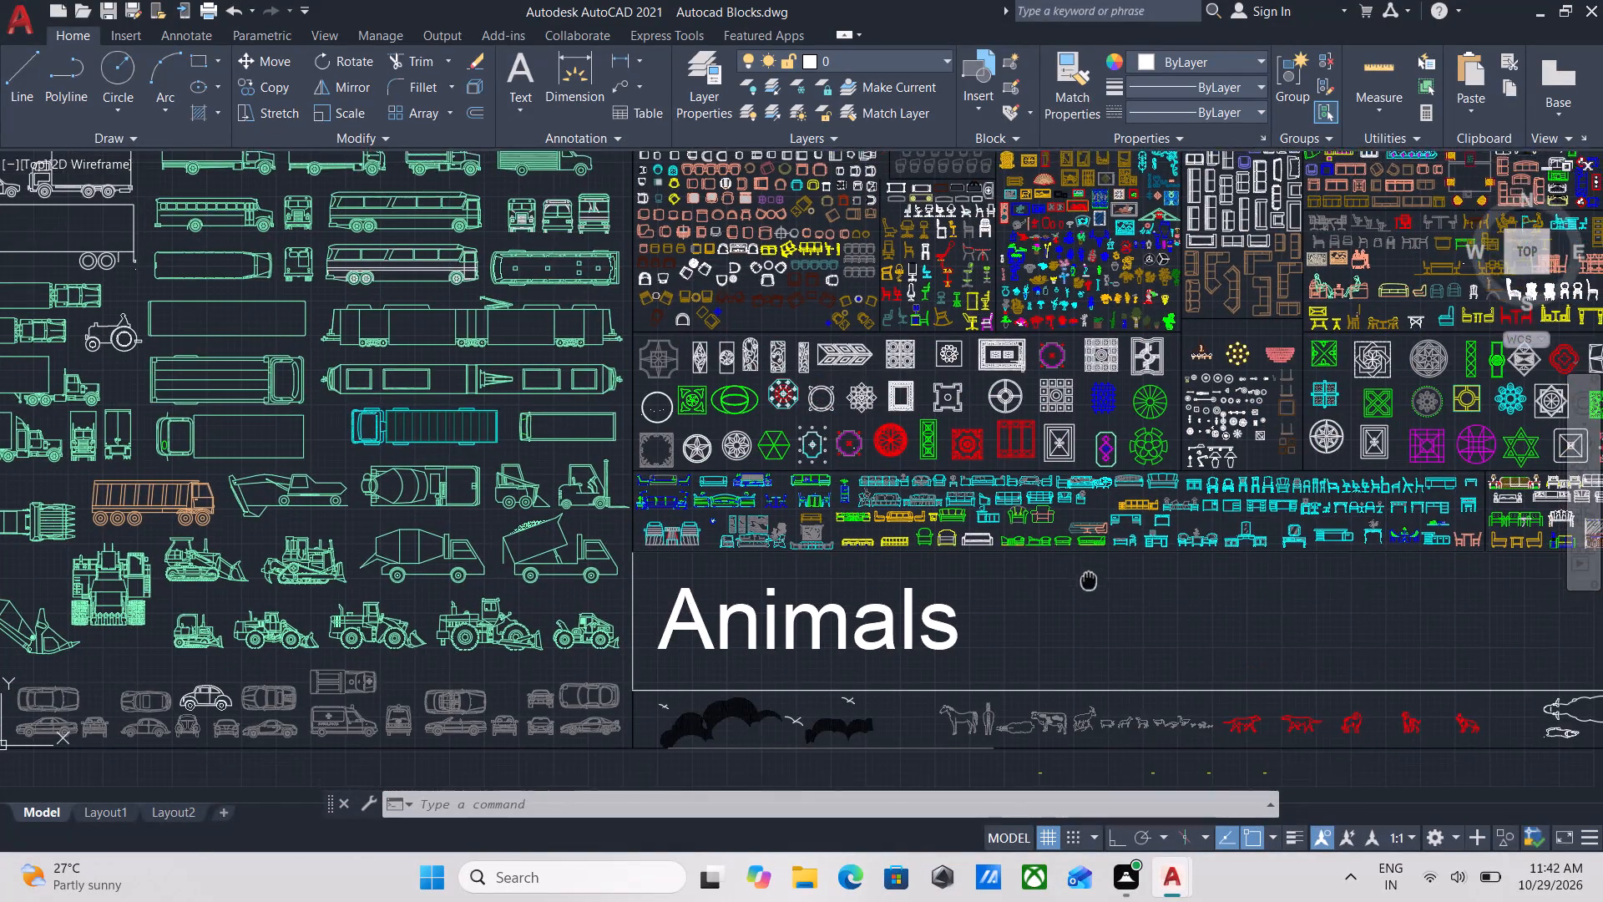
{"action": "middle_click_drag", "start_coordinate": [1089, 580], "coordinate": [1081, 564]}
{"action": "scroll", "coordinate": [1070, 544], "scroll_direction": "up", "scroll_amount": 1}
{"action": "middle_click_drag", "start_coordinate": [976, 440], "coordinate": [972, 665]}
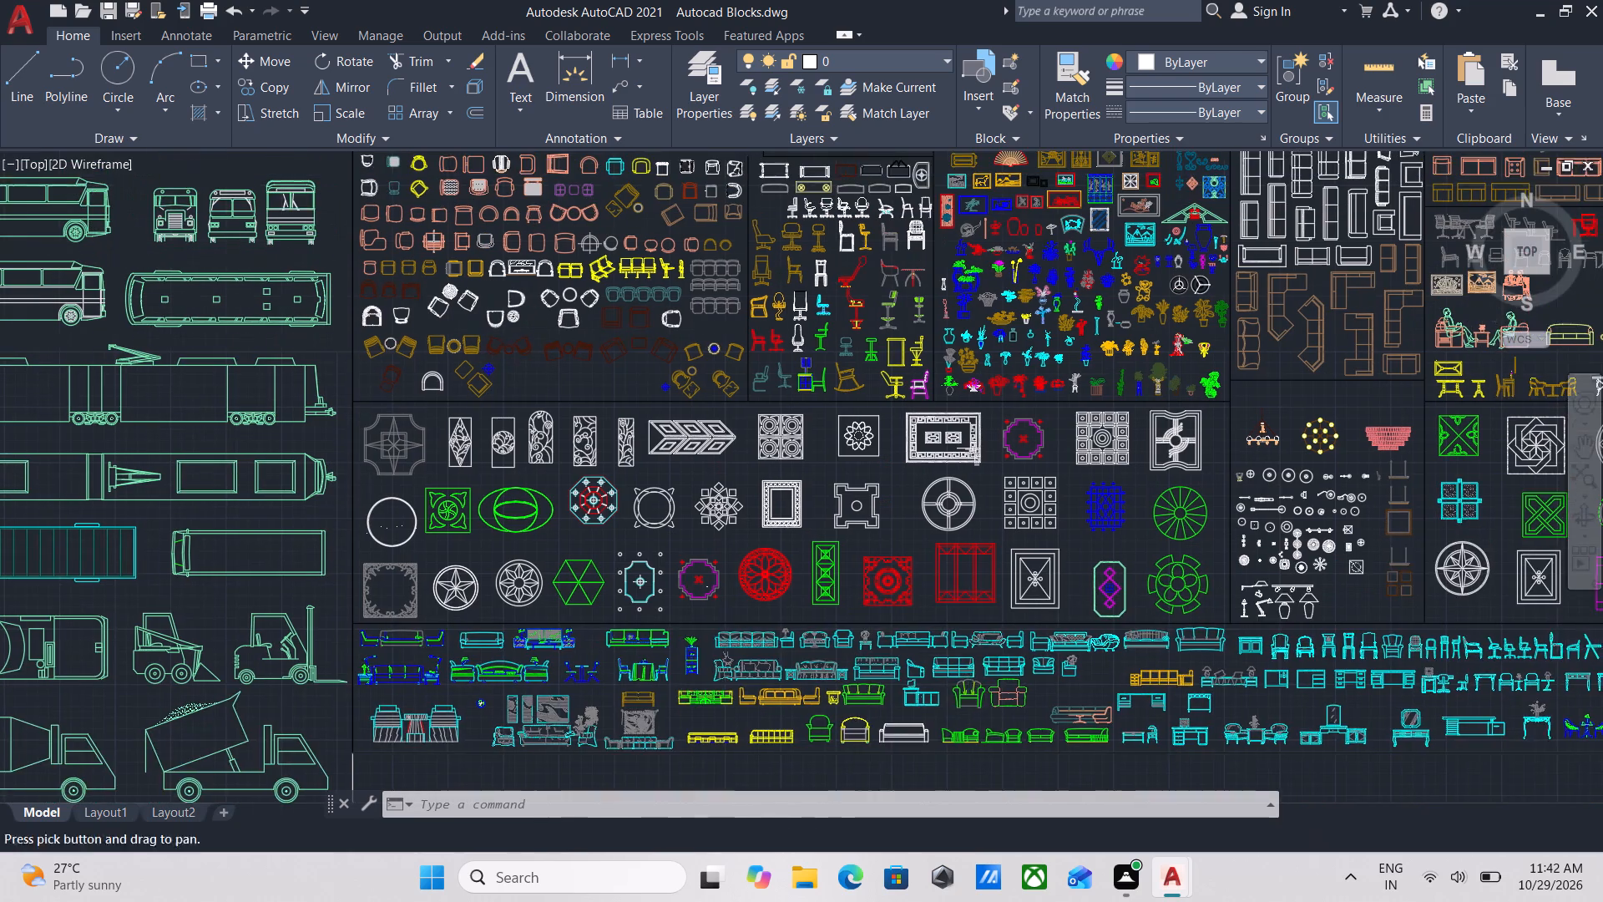
{"action": "middle_click_drag", "start_coordinate": [875, 367], "coordinate": [895, 580]}
{"action": "middle_click_drag", "start_coordinate": [988, 422], "coordinate": [1017, 537]}
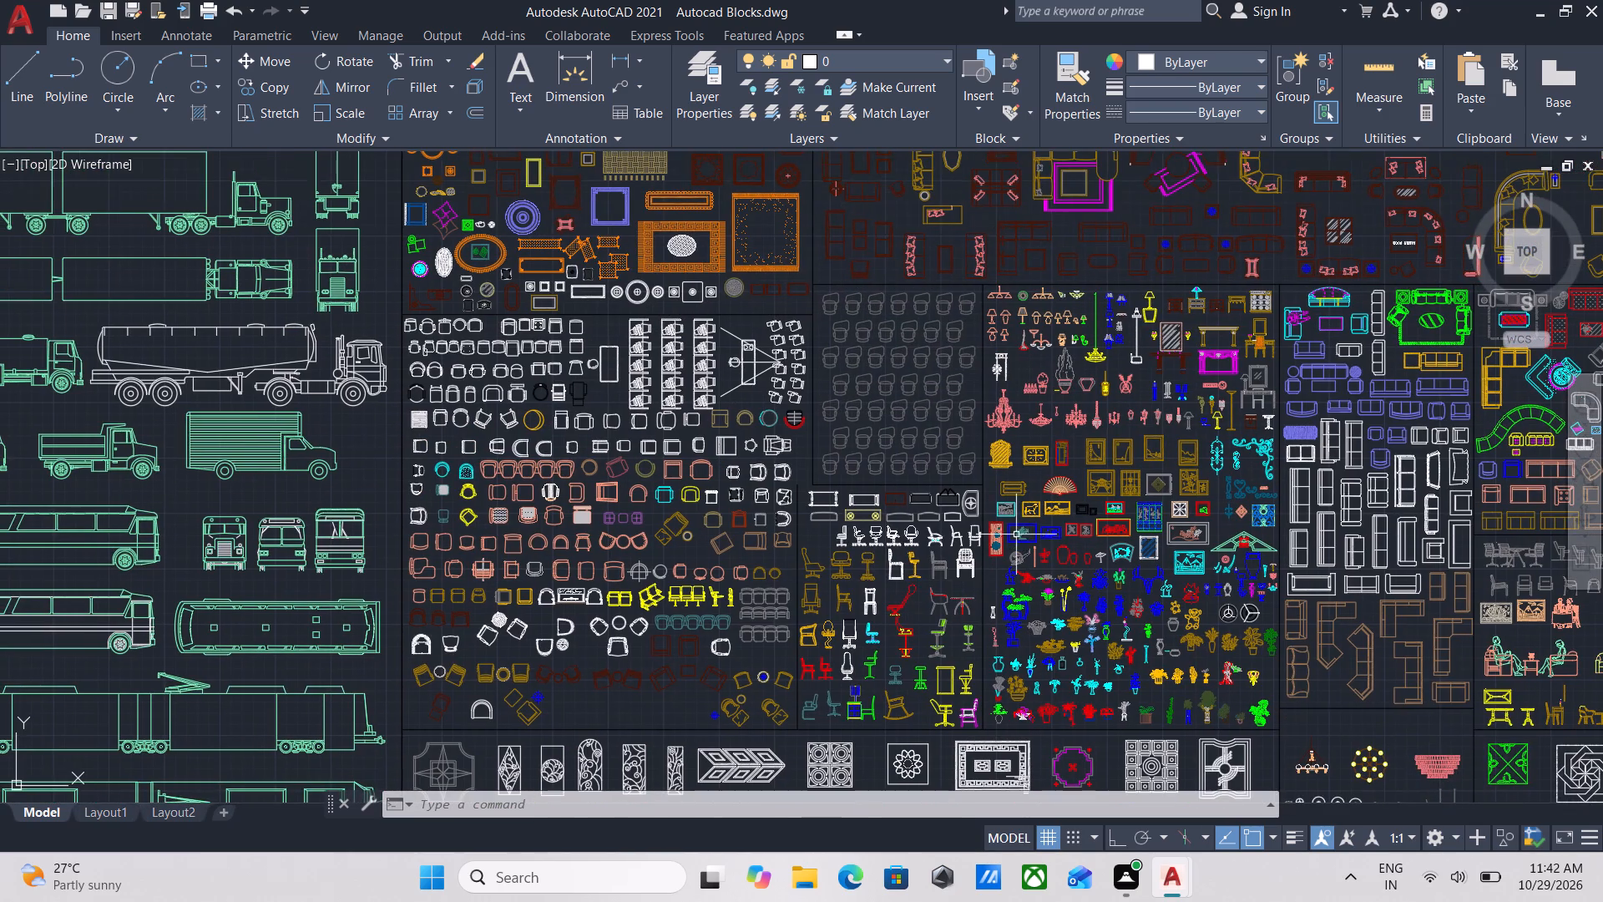
Review the sofa set, rug and bed blocks in the Furniture section again for suitable pieces.
{"action": "middle_click_drag", "start_coordinate": [787, 325], "coordinate": [862, 554]}
{"action": "middle_click_drag", "start_coordinate": [1052, 379], "coordinate": [986, 423]}
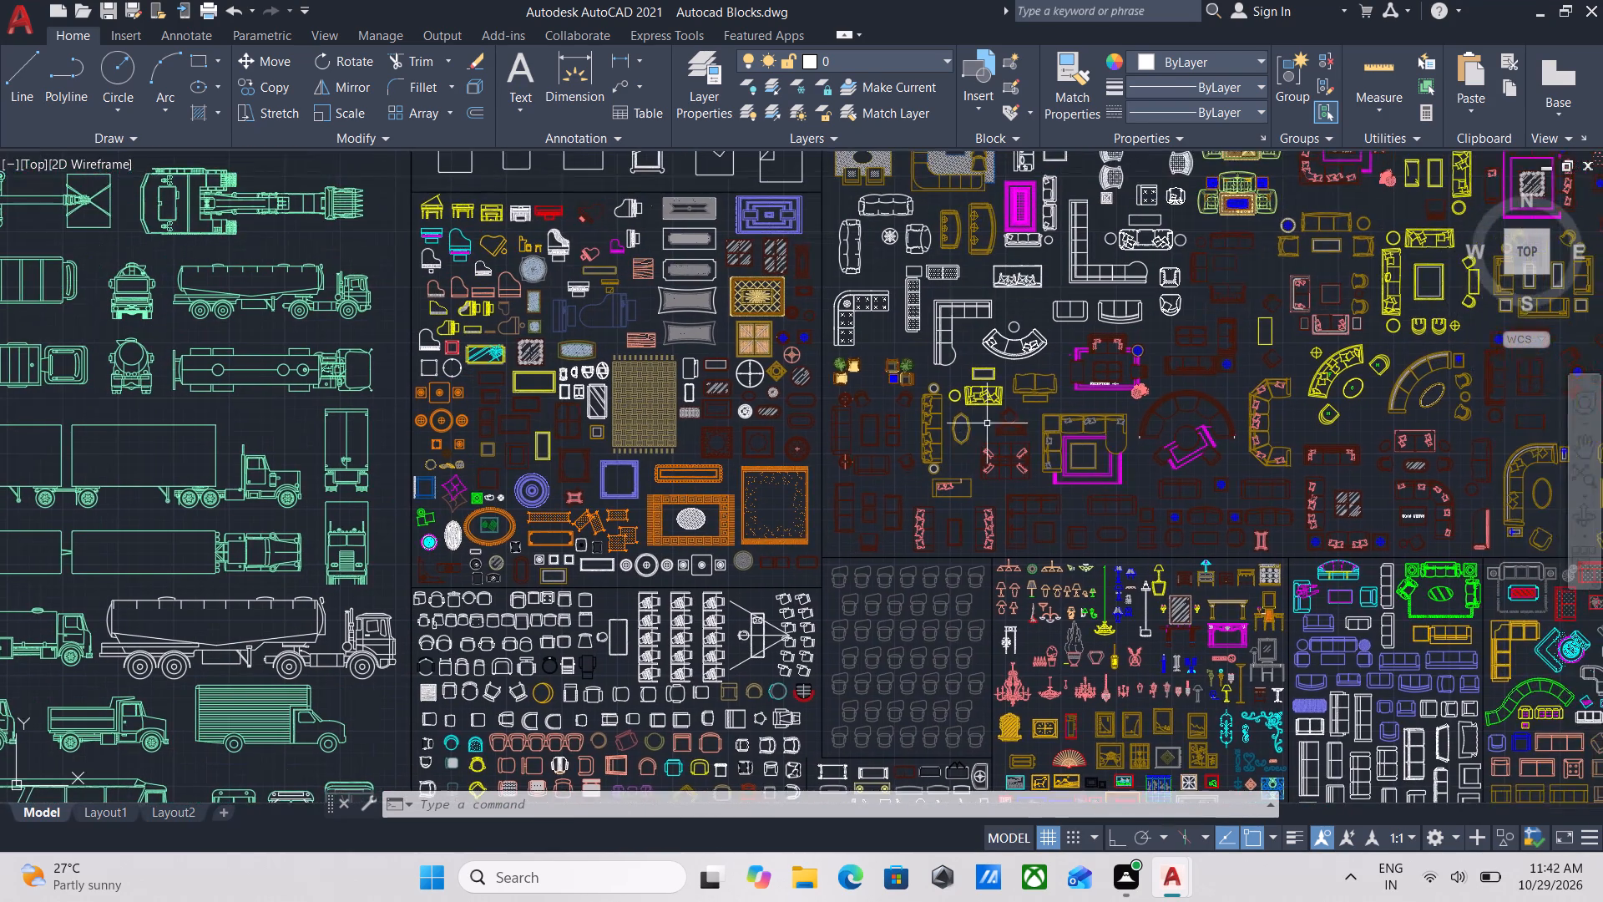
{"action": "scroll", "coordinate": [1172, 396], "scroll_direction": "down", "scroll_amount": 2}
{"action": "middle_click_drag", "start_coordinate": [1191, 401], "coordinate": [1086, 331]}
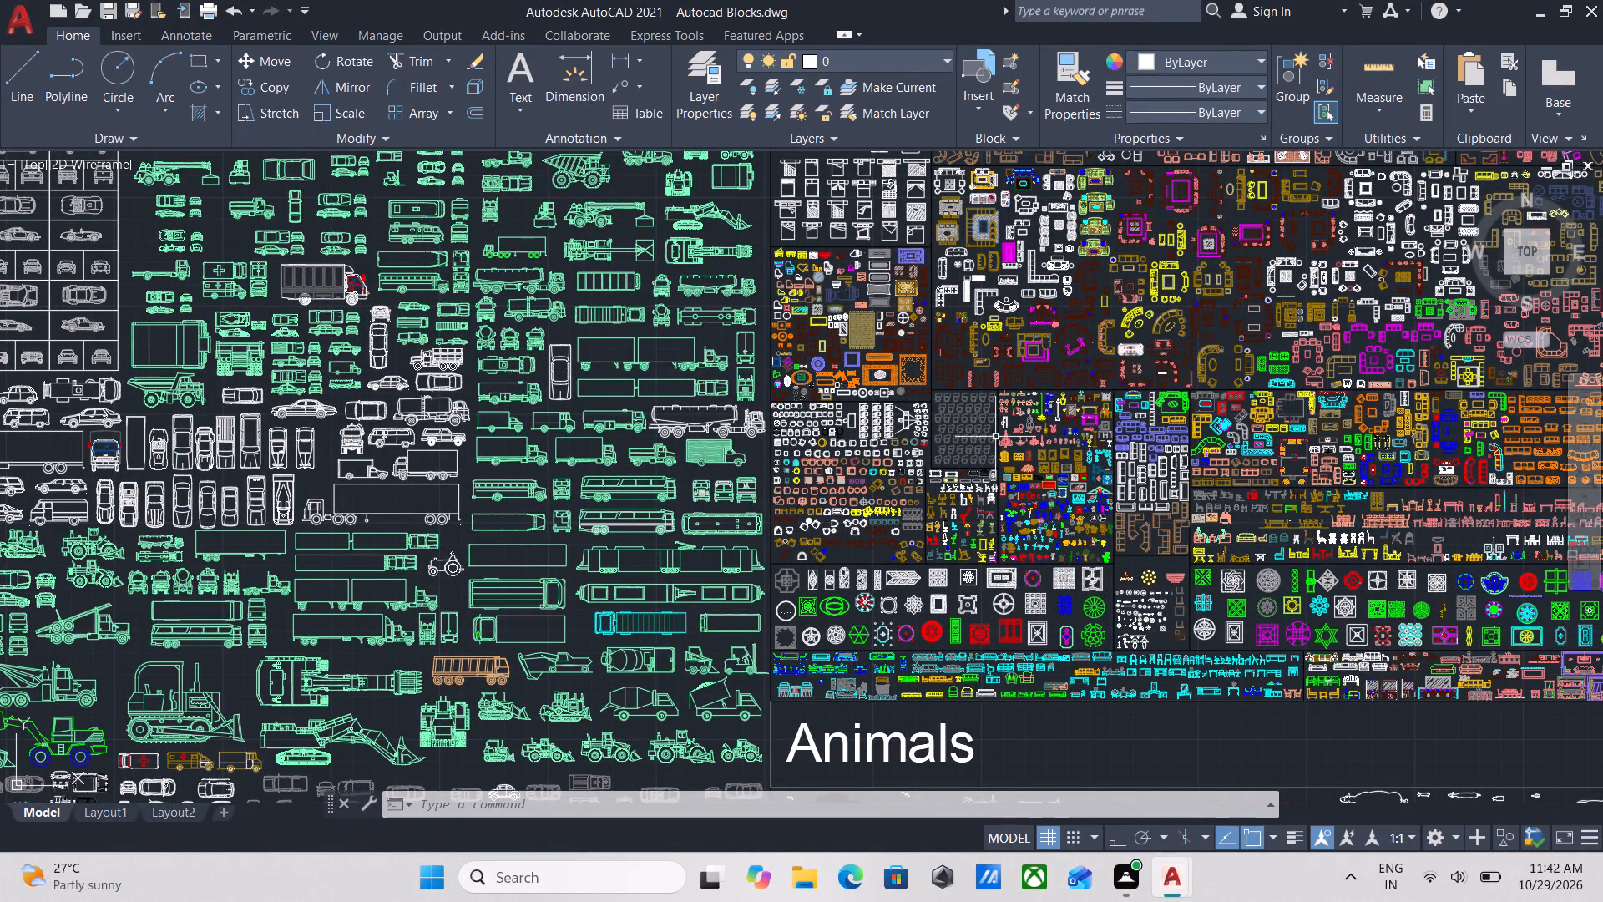
{"action": "scroll", "coordinate": [984, 347], "scroll_direction": "up", "scroll_amount": 2}
{"action": "middle_click_drag", "start_coordinate": [984, 345], "coordinate": [952, 459]}
{"action": "middle_click_drag", "start_coordinate": [1106, 316], "coordinate": [1105, 410]}
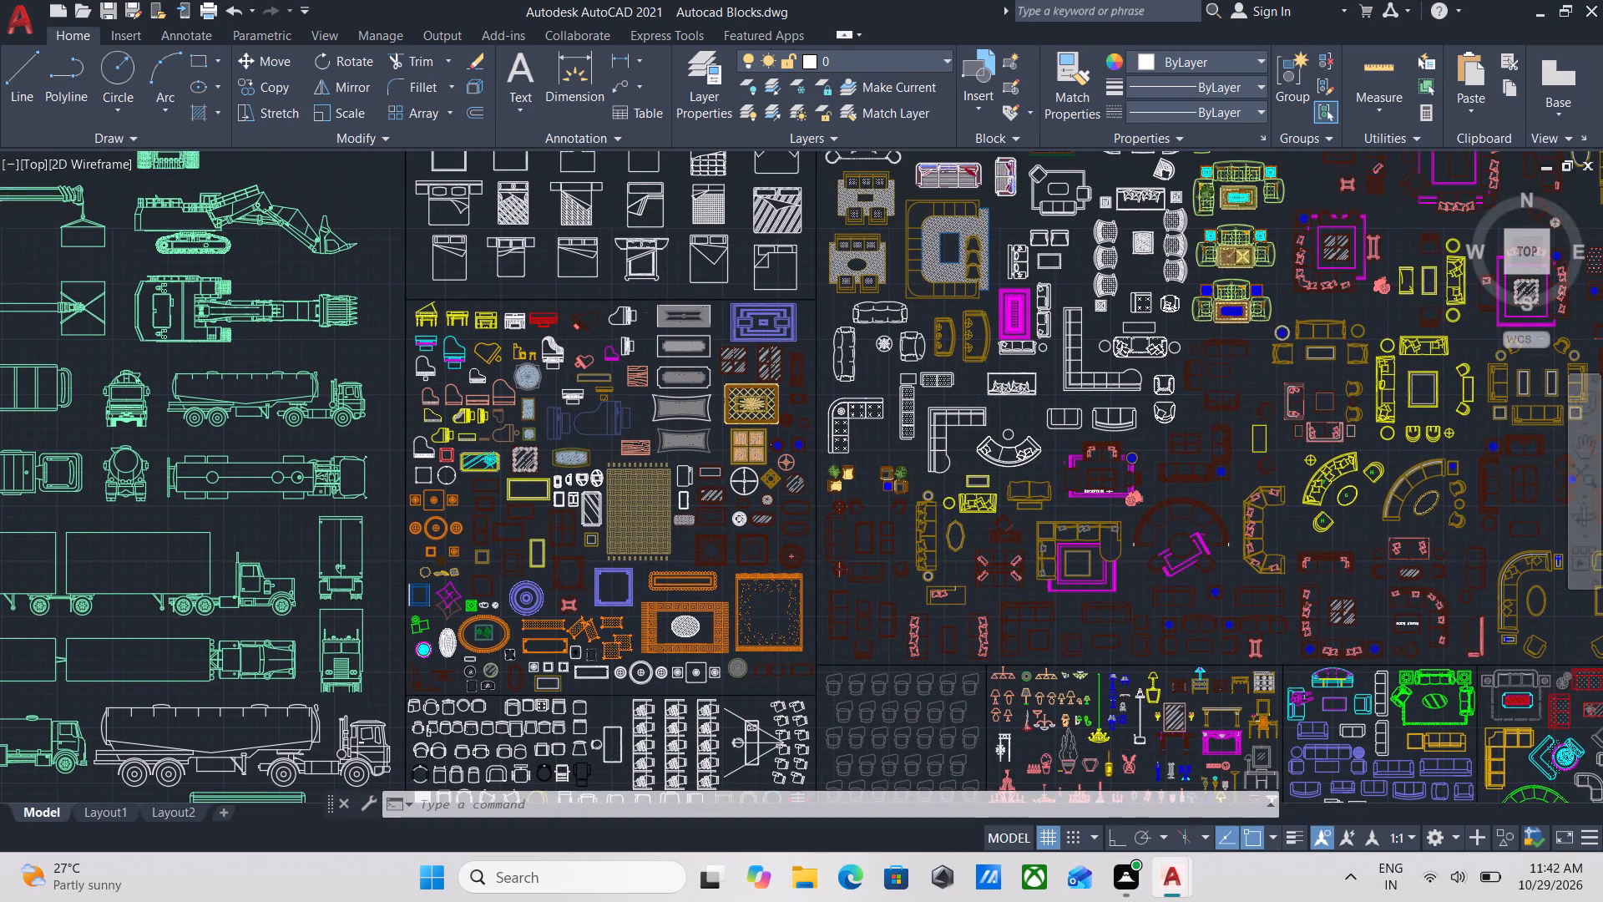
{"action": "middle_click_drag", "start_coordinate": [1133, 347], "coordinate": [1132, 394]}
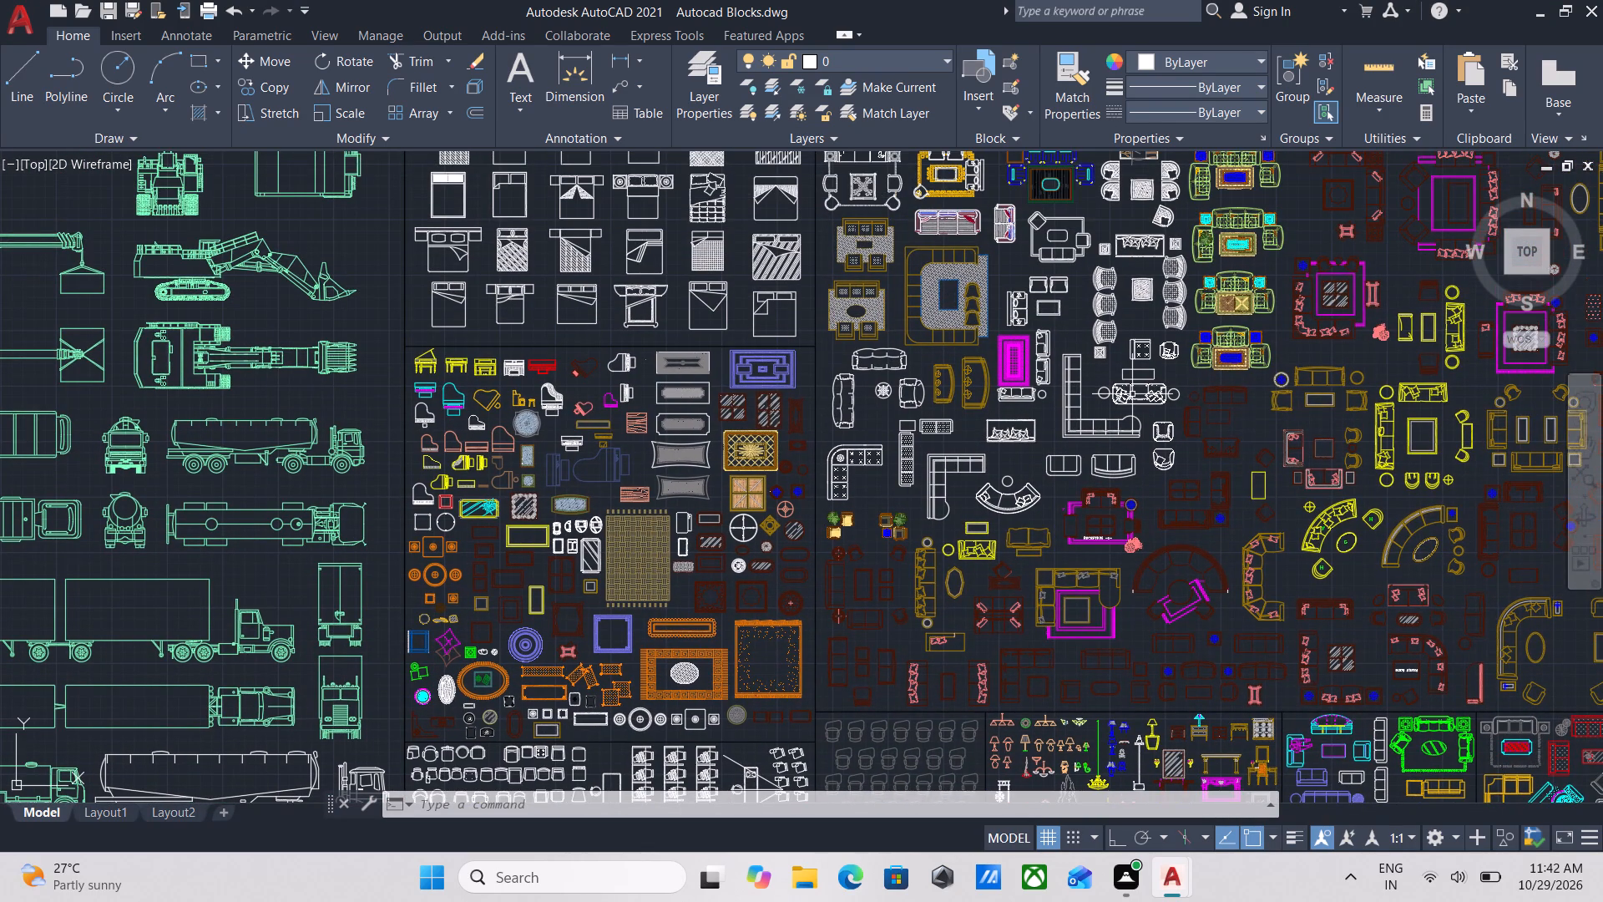
Examine the chair, decor, floor pattern, lamp and furniture elevation blocks below the sofa sets in the Furniture section.
{"action": "scroll", "coordinate": [968, 315], "scroll_direction": "up", "scroll_amount": 1}
{"action": "scroll", "coordinate": [968, 315], "scroll_direction": "down", "scroll_amount": 2}
{"action": "middle_click_drag", "start_coordinate": [968, 315], "coordinate": [966, 339]}
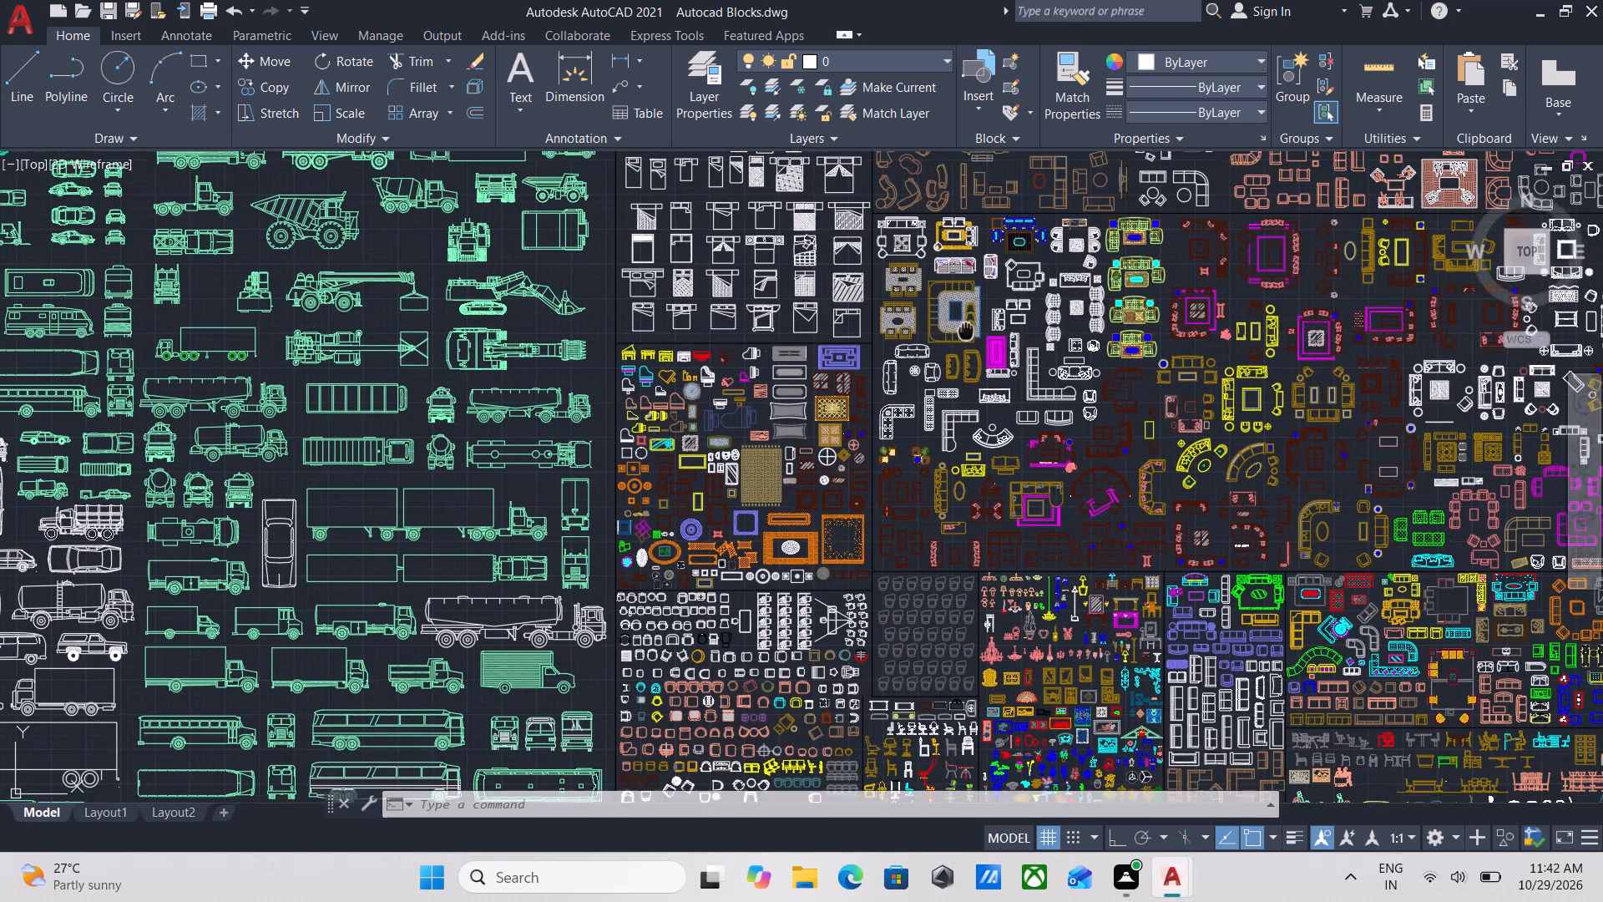
{"action": "middle_click_drag", "start_coordinate": [966, 339], "coordinate": [1092, 190]}
{"action": "middle_click_drag", "start_coordinate": [1070, 560], "coordinate": [1053, 381]}
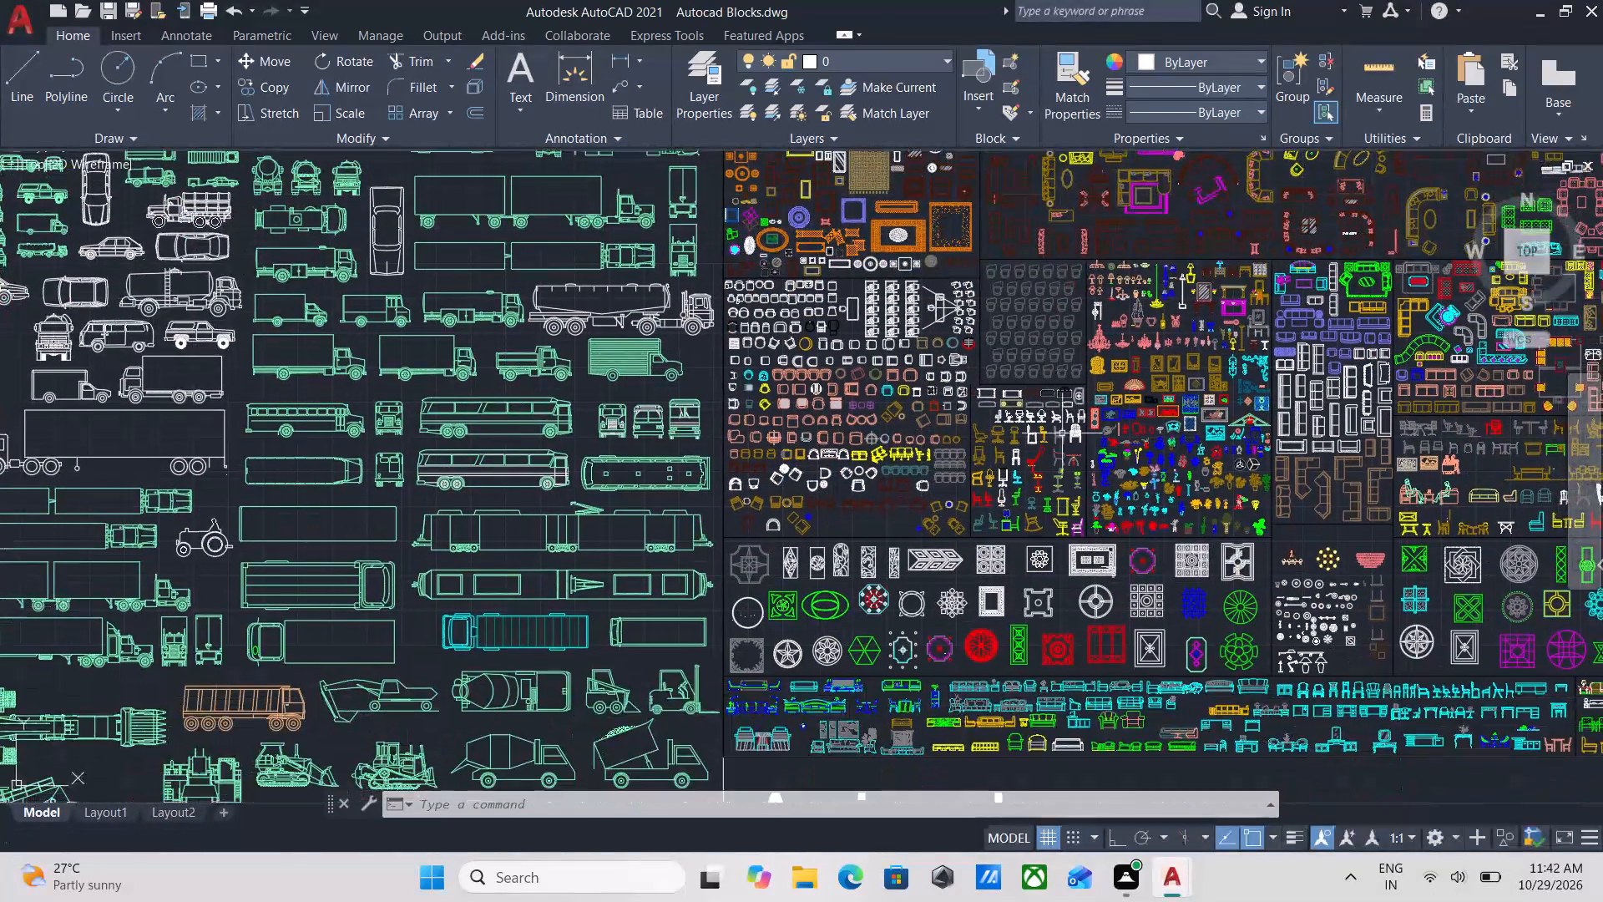
{"action": "scroll", "coordinate": [1150, 552], "scroll_direction": "up", "scroll_amount": 4}
{"action": "scroll", "coordinate": [1046, 477], "scroll_direction": "down", "scroll_amount": 3}
{"action": "scroll", "coordinate": [922, 467], "scroll_direction": "down", "scroll_amount": 2}
{"action": "middle_click_drag", "start_coordinate": [922, 467], "coordinate": [980, 514]}
{"action": "scroll", "coordinate": [1228, 621], "scroll_direction": "up", "scroll_amount": 3}
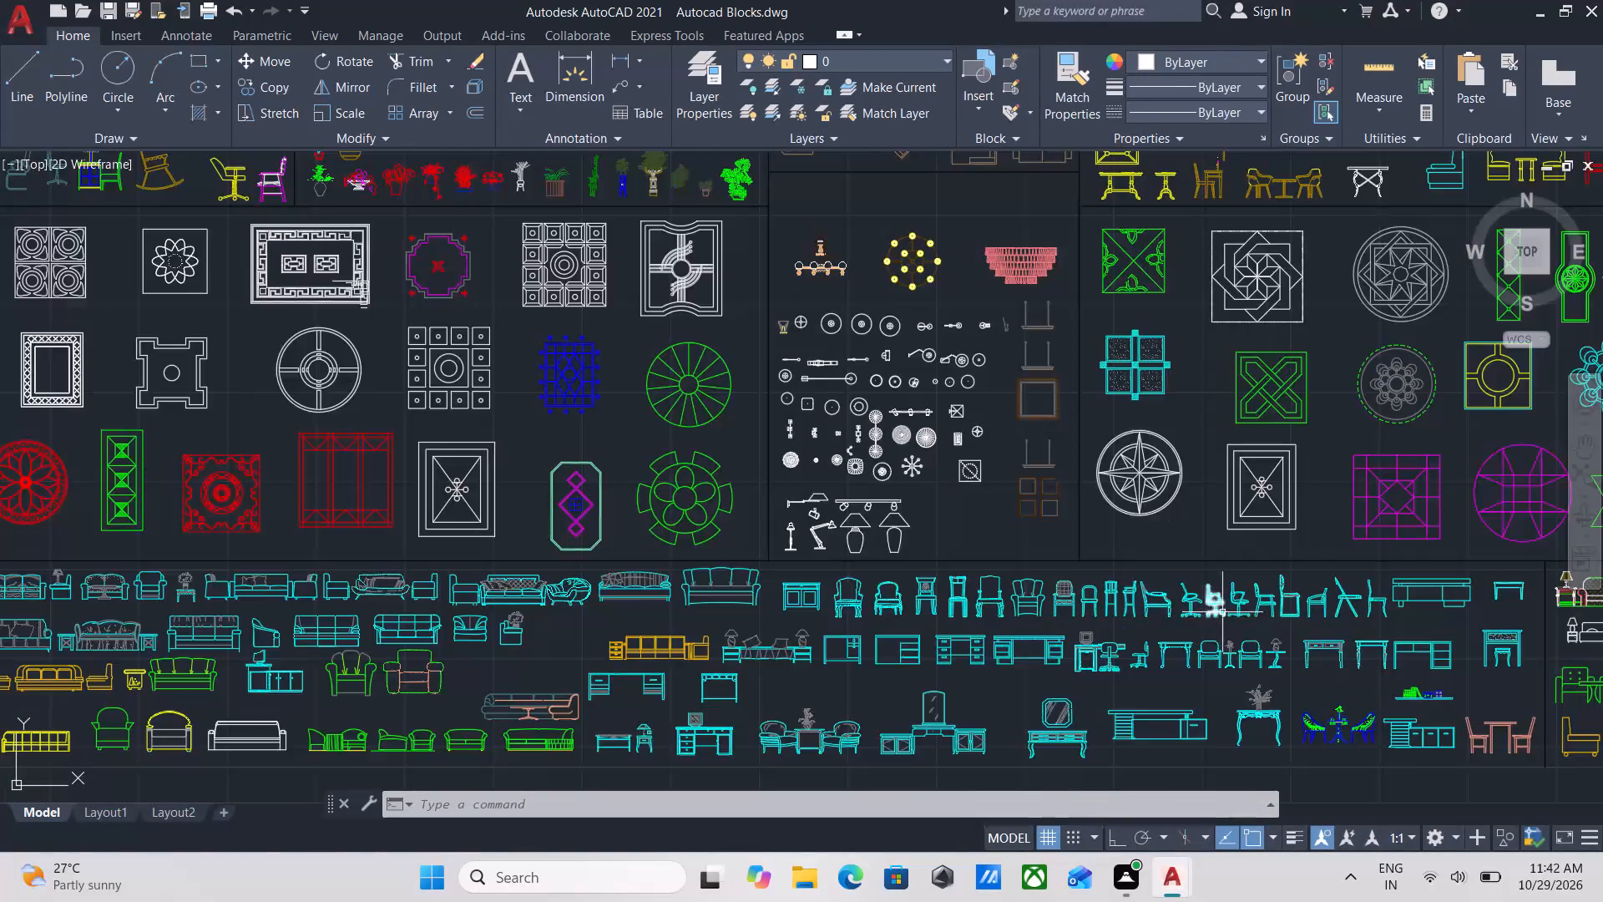
{"action": "scroll", "coordinate": [1222, 612], "scroll_direction": "down", "scroll_amount": 2}
{"action": "middle_click_drag", "start_coordinate": [1222, 612], "coordinate": [1284, 728]}
Examine the bed, dressing table, cabinet and shelving elevation blocks above the rows of coloured furniture.
{"action": "middle_click_drag", "start_coordinate": [837, 347], "coordinate": [971, 474]}
{"action": "middle_click_drag", "start_coordinate": [1038, 349], "coordinate": [947, 435]}
{"action": "middle_click_drag", "start_coordinate": [1038, 234], "coordinate": [980, 467]}
{"action": "middle_click_drag", "start_coordinate": [1157, 307], "coordinate": [1117, 504]}
{"action": "middle_click_drag", "start_coordinate": [1102, 193], "coordinate": [1094, 454]}
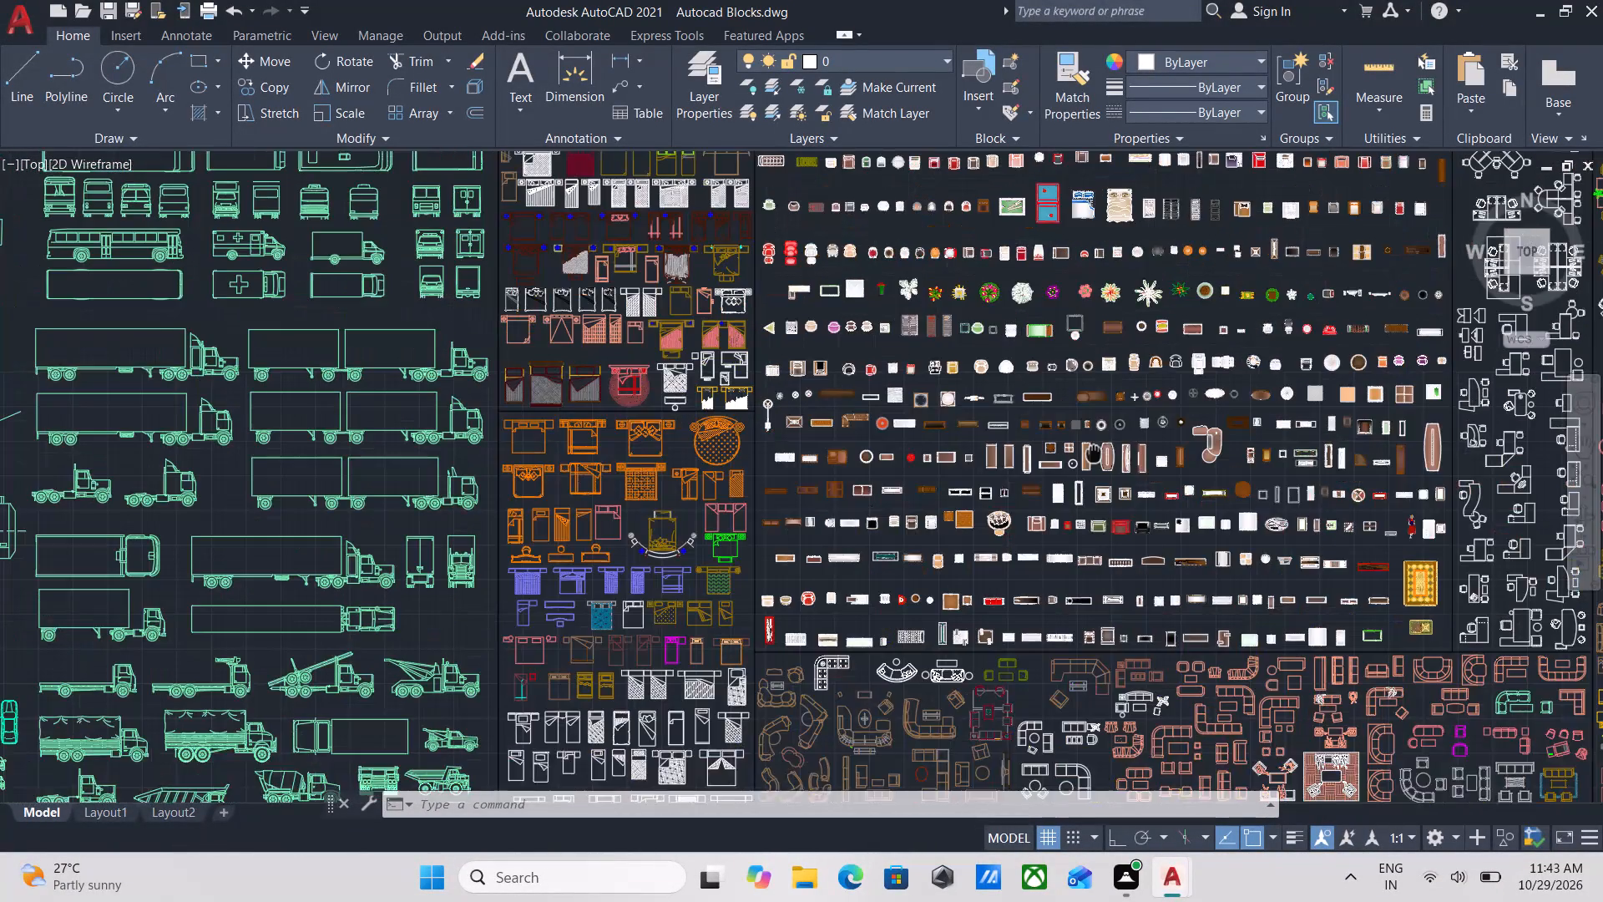
{"action": "middle_click_drag", "start_coordinate": [1114, 321], "coordinate": [1032, 590]}
{"action": "scroll", "coordinate": [897, 344], "scroll_direction": "up", "scroll_amount": 3}
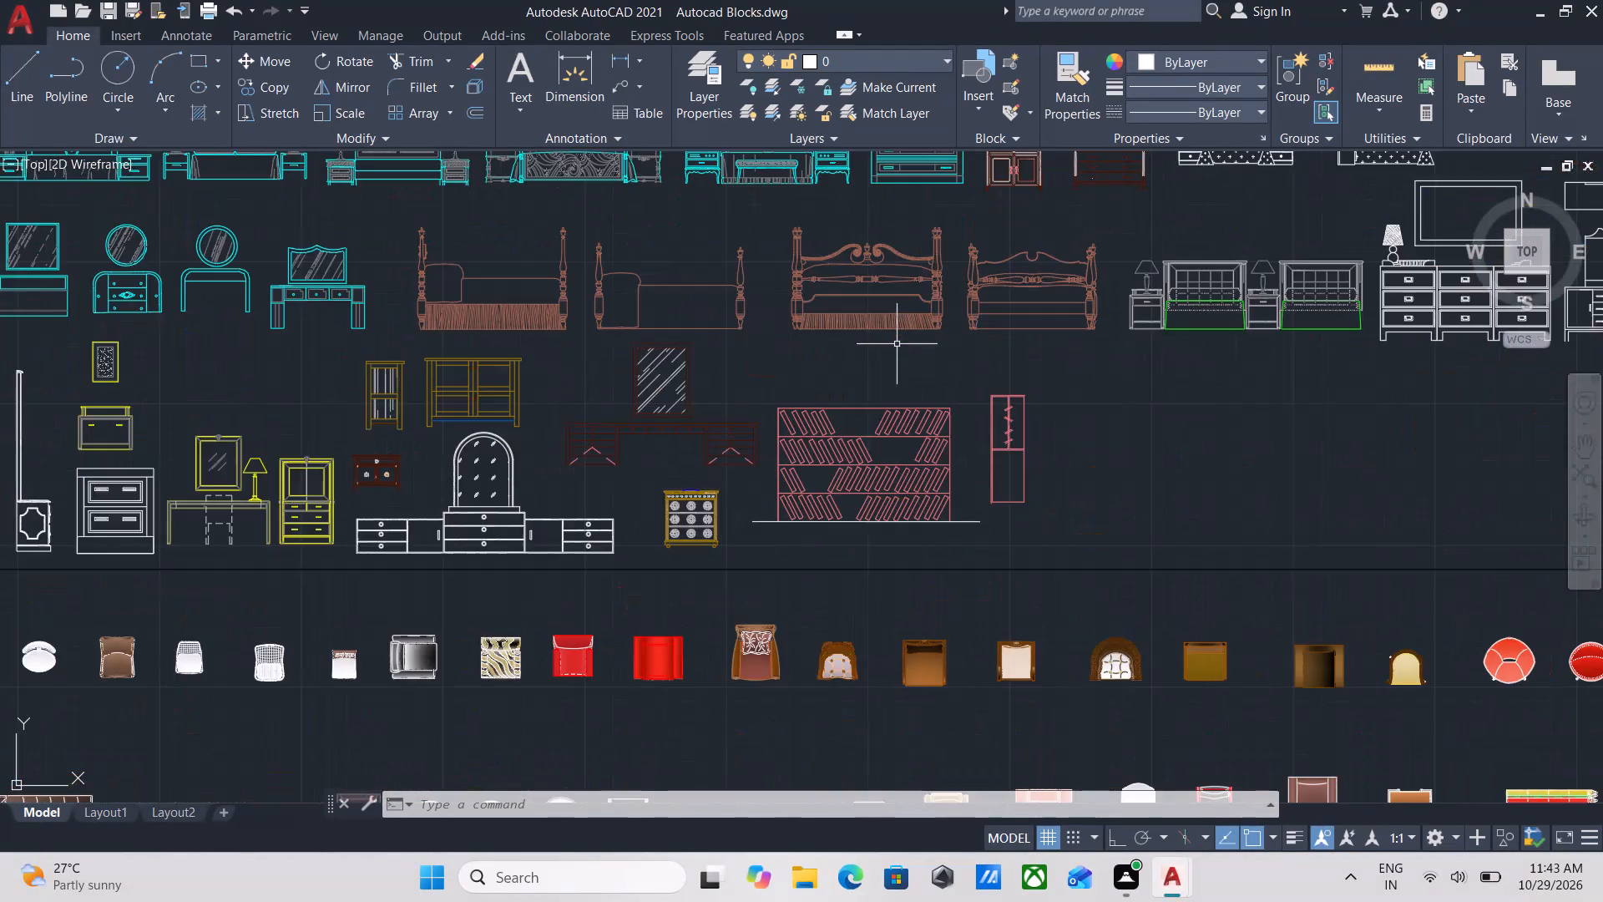
{"action": "scroll", "coordinate": [897, 344], "scroll_direction": "down", "scroll_amount": 3}
{"action": "scroll", "coordinate": [882, 355], "scroll_direction": "up", "scroll_amount": 4}
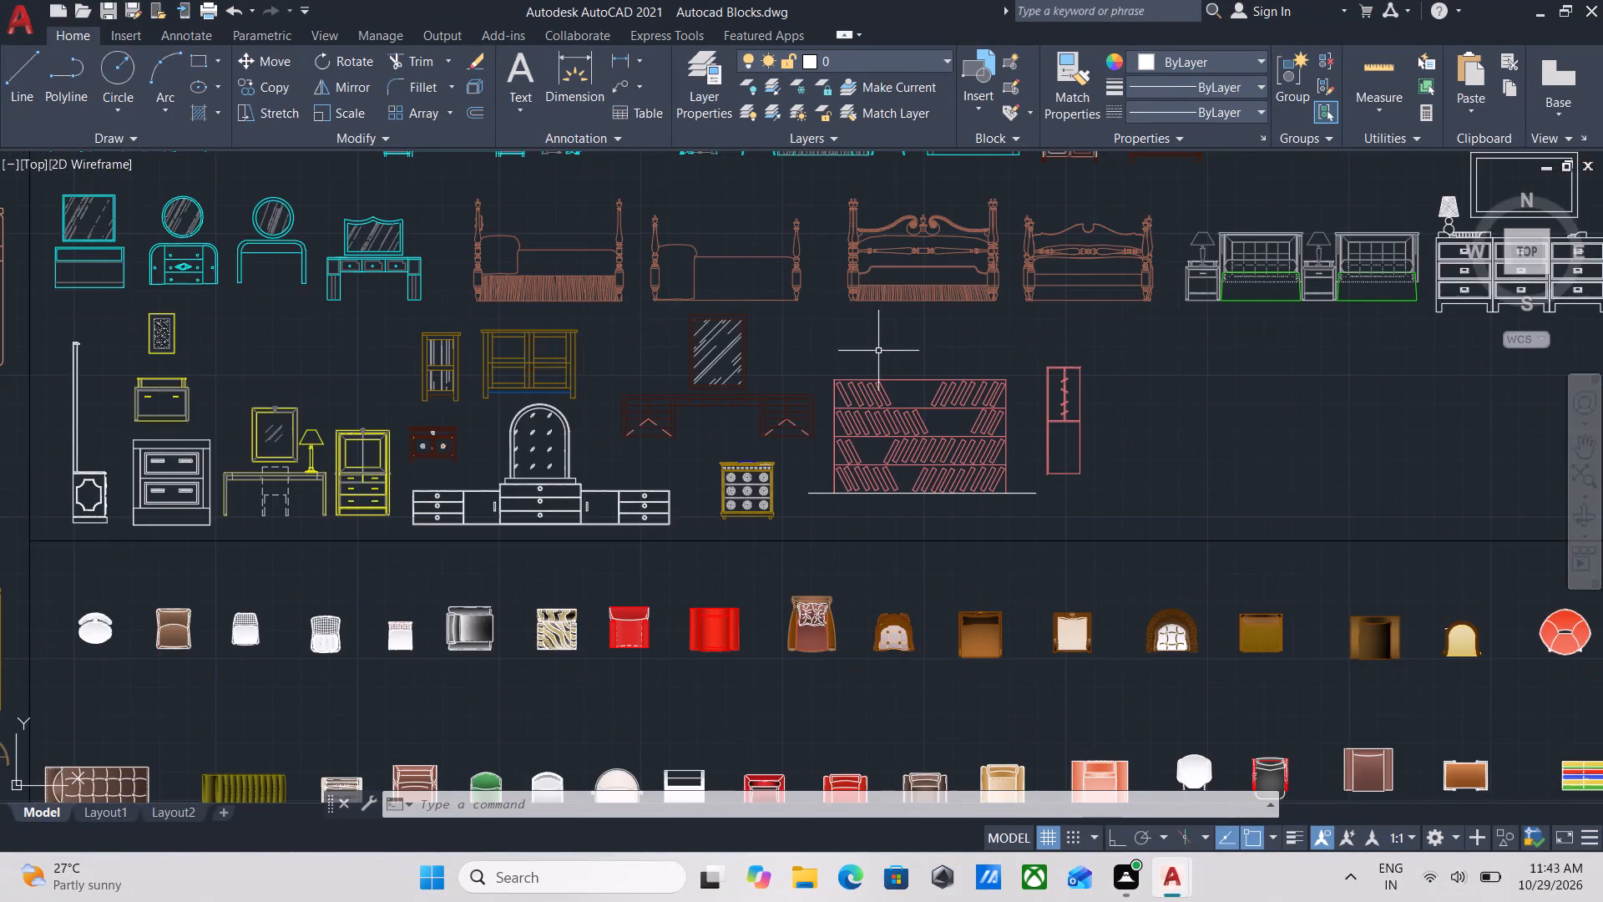
{"action": "scroll", "coordinate": [864, 369], "scroll_direction": "up", "scroll_amount": 4}
{"action": "scroll", "coordinate": [943, 353], "scroll_direction": "down", "scroll_amount": 4}
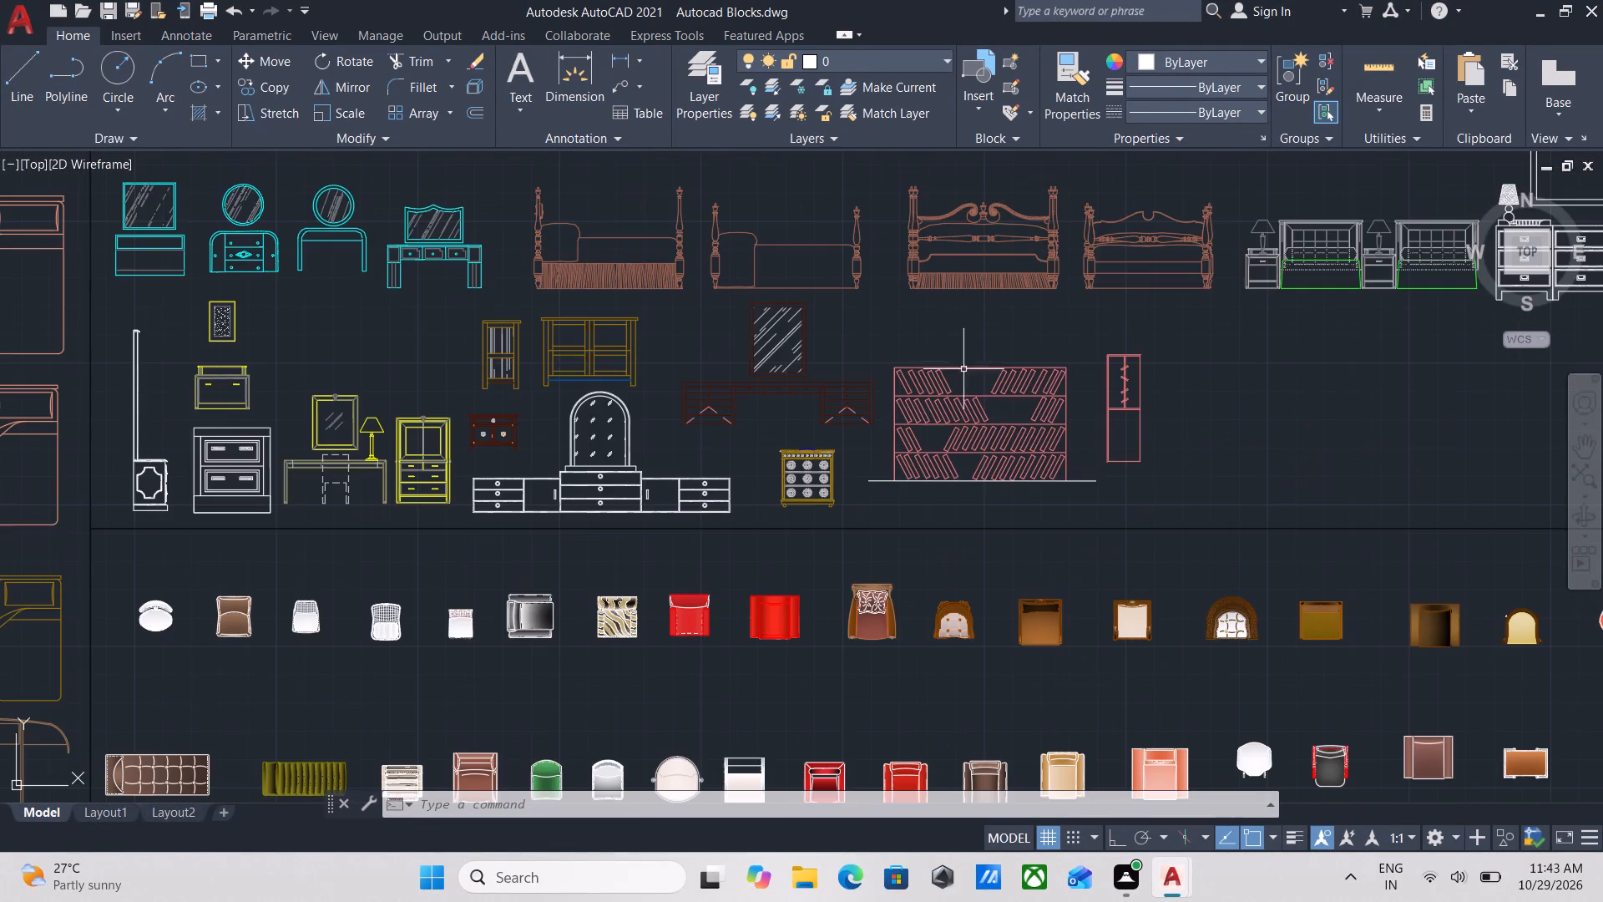
{"action": "scroll", "coordinate": [1078, 457], "scroll_direction": "down", "scroll_amount": 2}
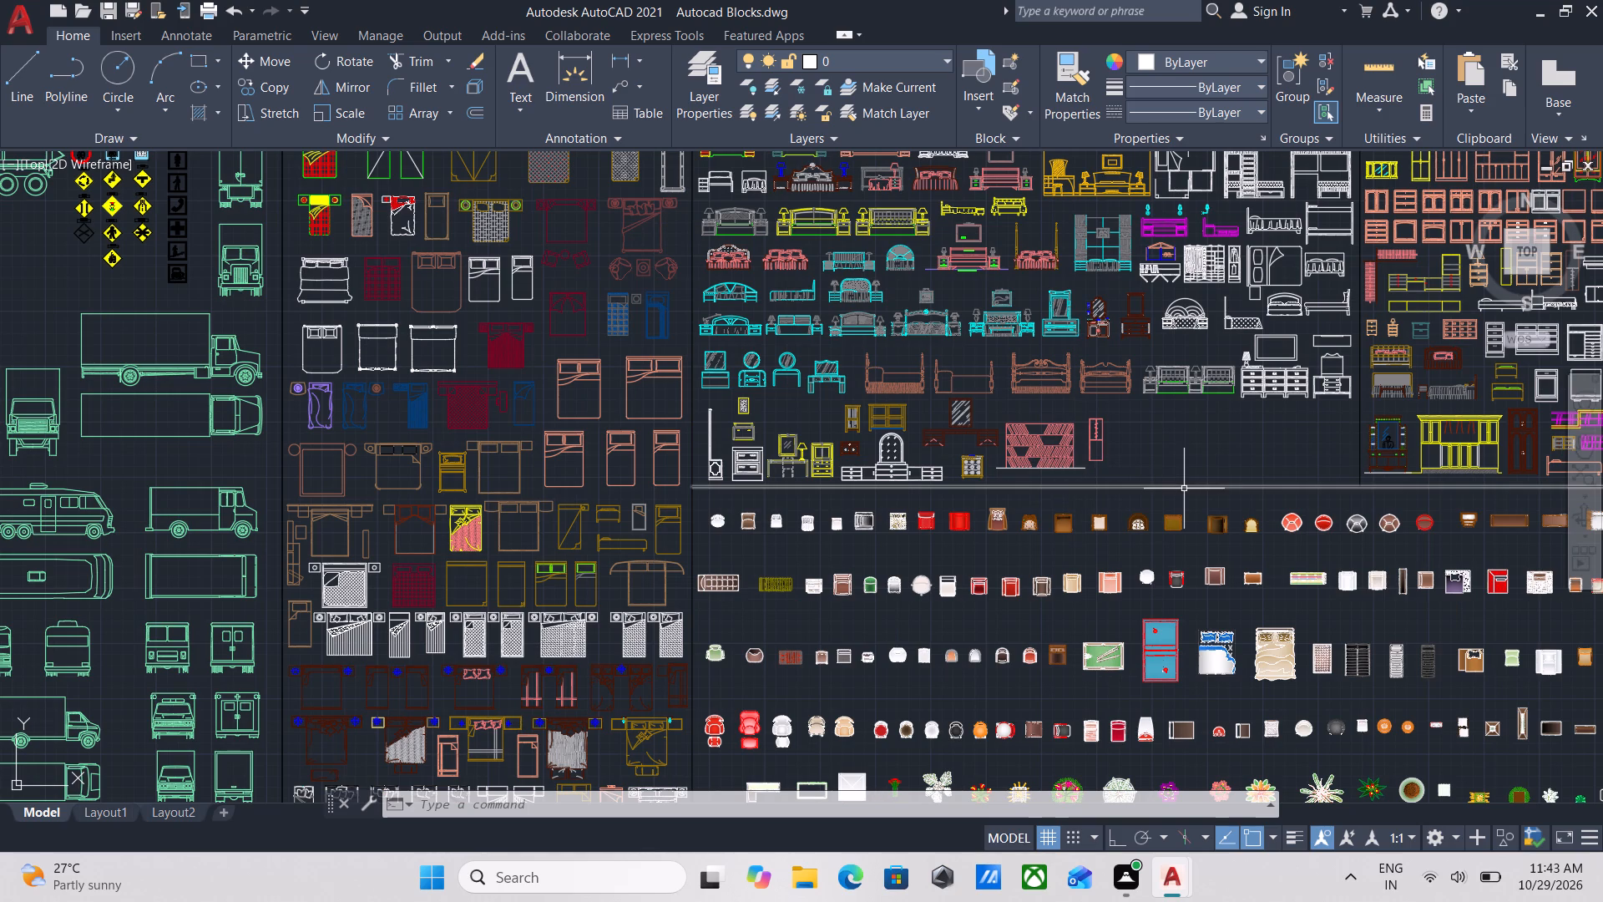
Examine the rows of coloured furniture plan blocks and the adjoining office desk and workstation blocks.
{"action": "scroll", "coordinate": [1184, 488], "scroll_direction": "down", "scroll_amount": 1}
{"action": "middle_click_drag", "start_coordinate": [1243, 550], "coordinate": [988, 454]}
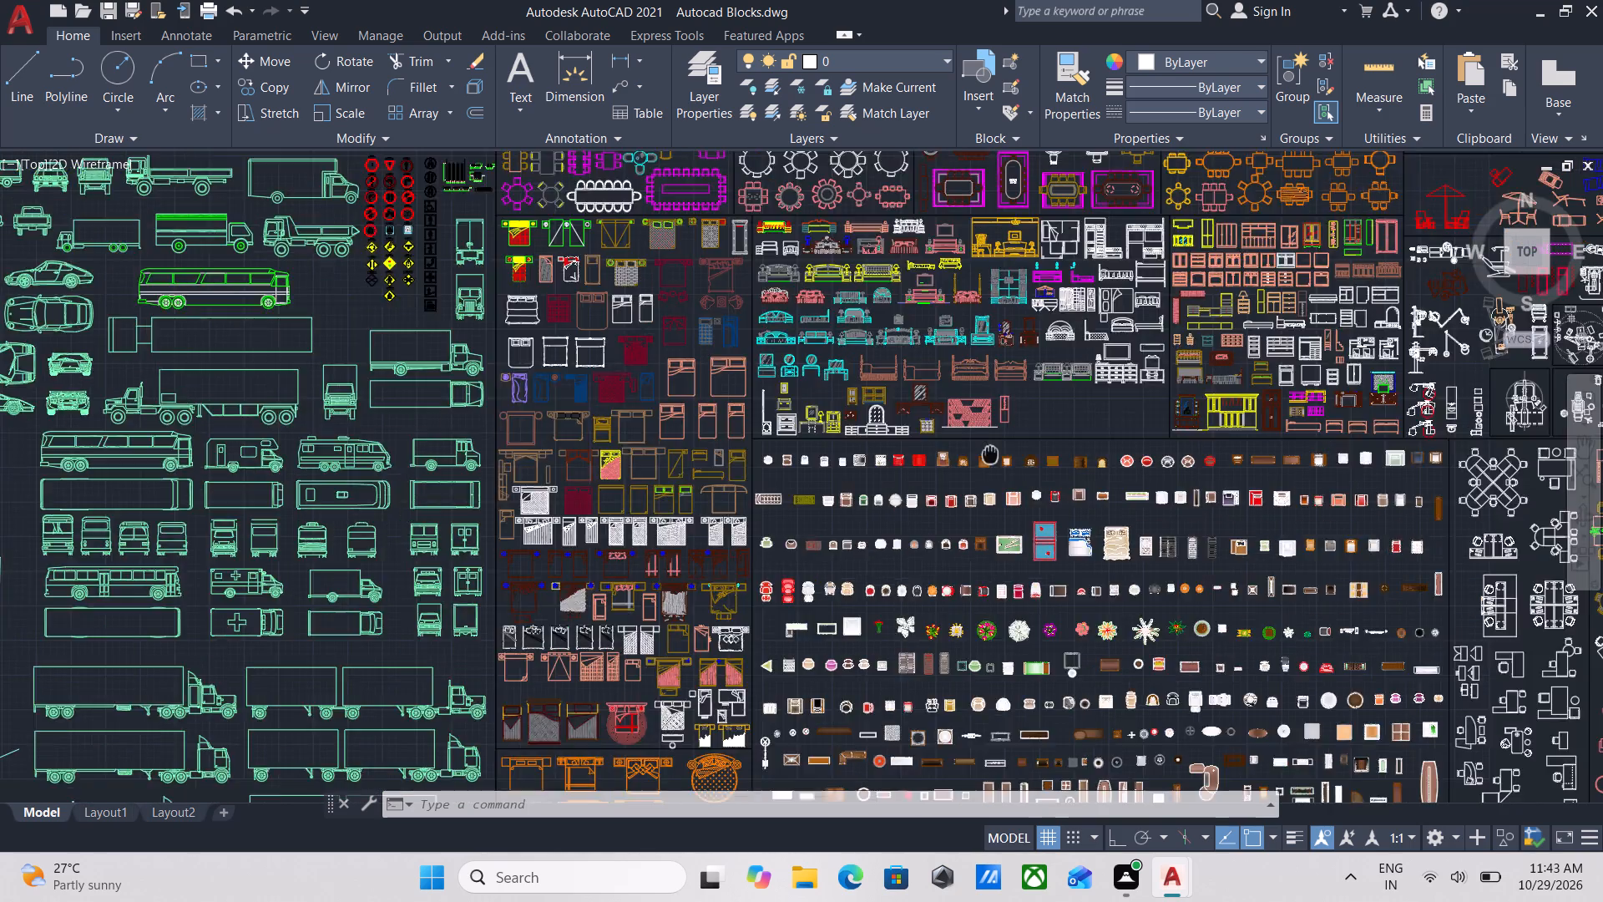
{"action": "middle_click_drag", "start_coordinate": [988, 454], "coordinate": [982, 450]}
{"action": "middle_click_drag", "start_coordinate": [960, 604], "coordinate": [680, 530]}
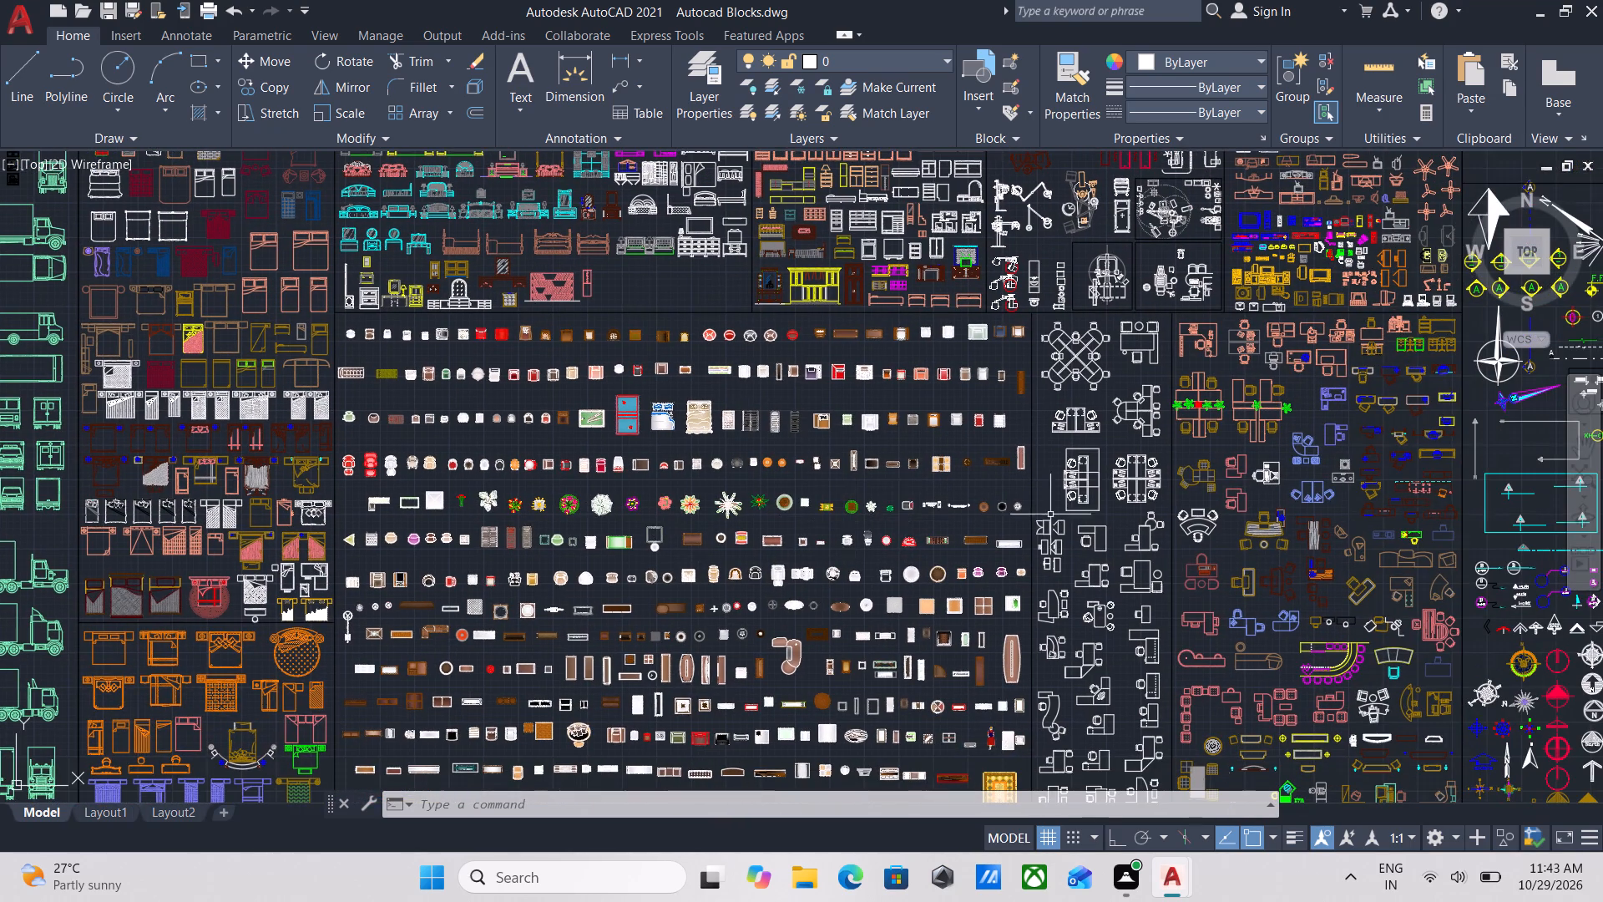
{"action": "middle_click_drag", "start_coordinate": [1065, 513], "coordinate": [867, 331]}
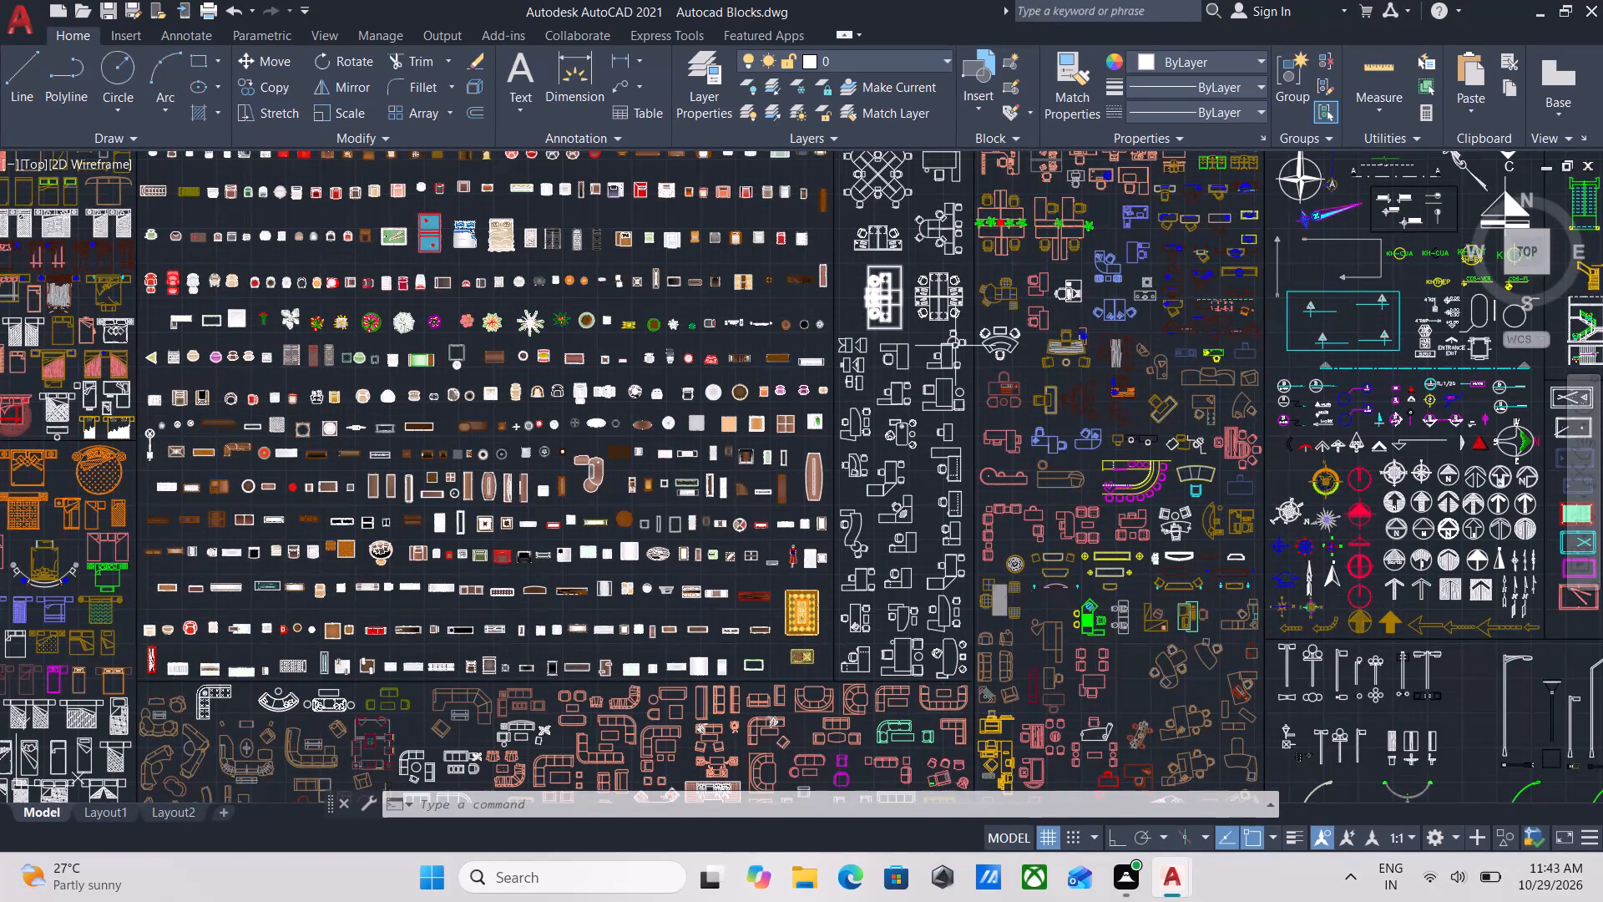
{"action": "scroll", "coordinate": [1131, 415], "scroll_direction": "down", "scroll_amount": 2}
{"action": "middle_click_drag", "start_coordinate": [995, 567], "coordinate": [994, 473]}
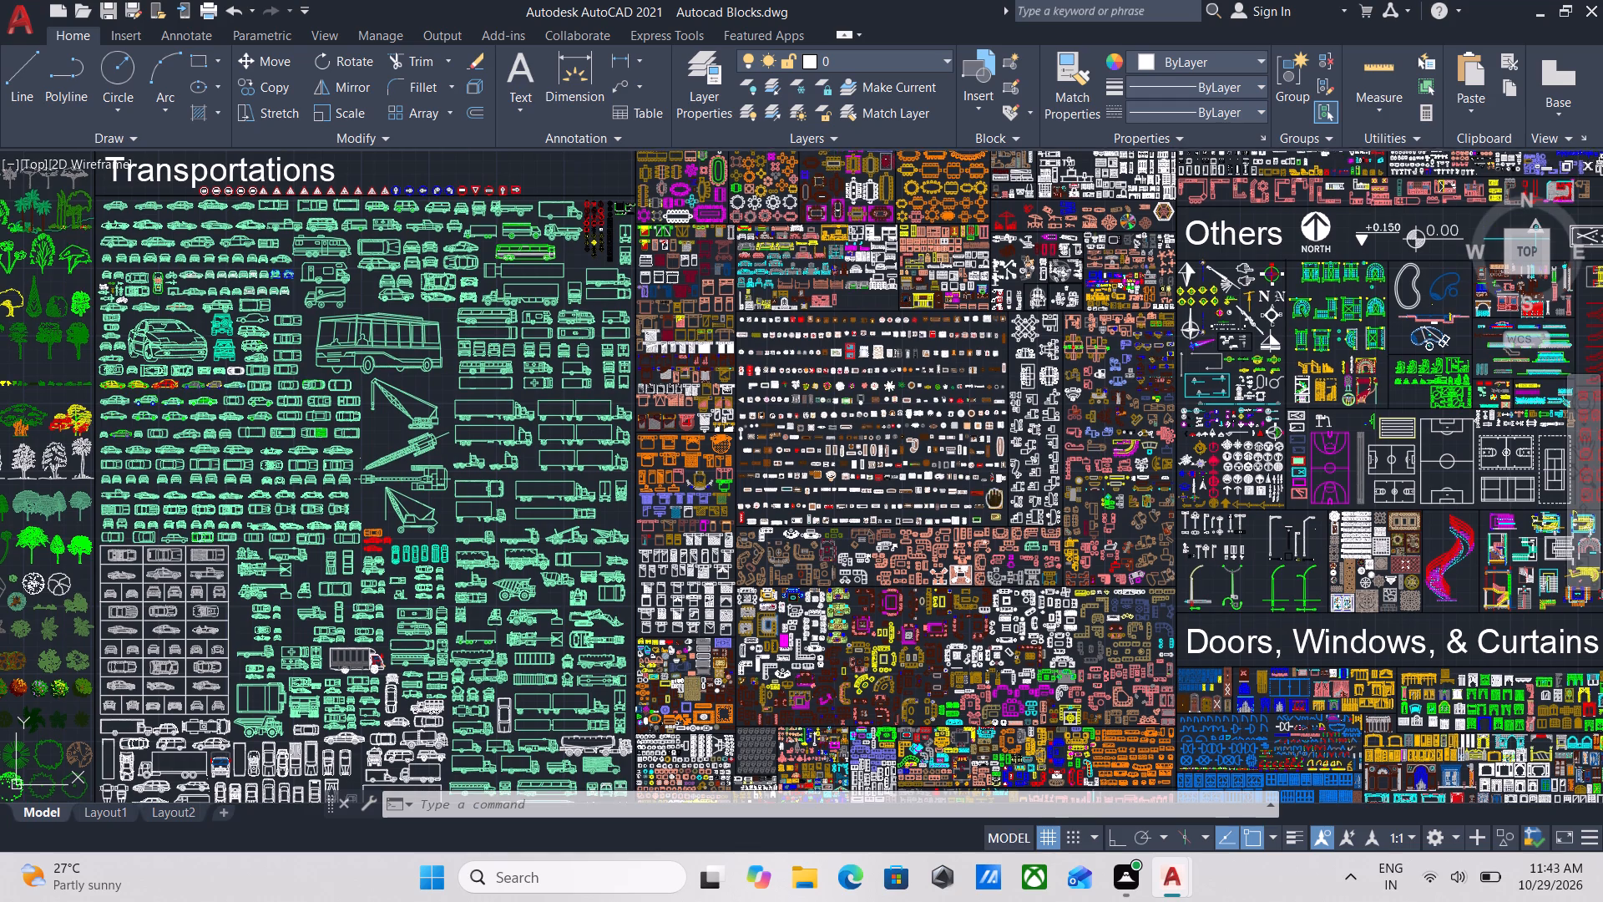
{"action": "middle_click_drag", "start_coordinate": [994, 473], "coordinate": [996, 384]}
Survey the block categories from the sofa sets through Others, Doors, Windows, & Curtains and Animals.
{"action": "scroll", "coordinate": [829, 520], "scroll_direction": "up", "scroll_amount": 6}
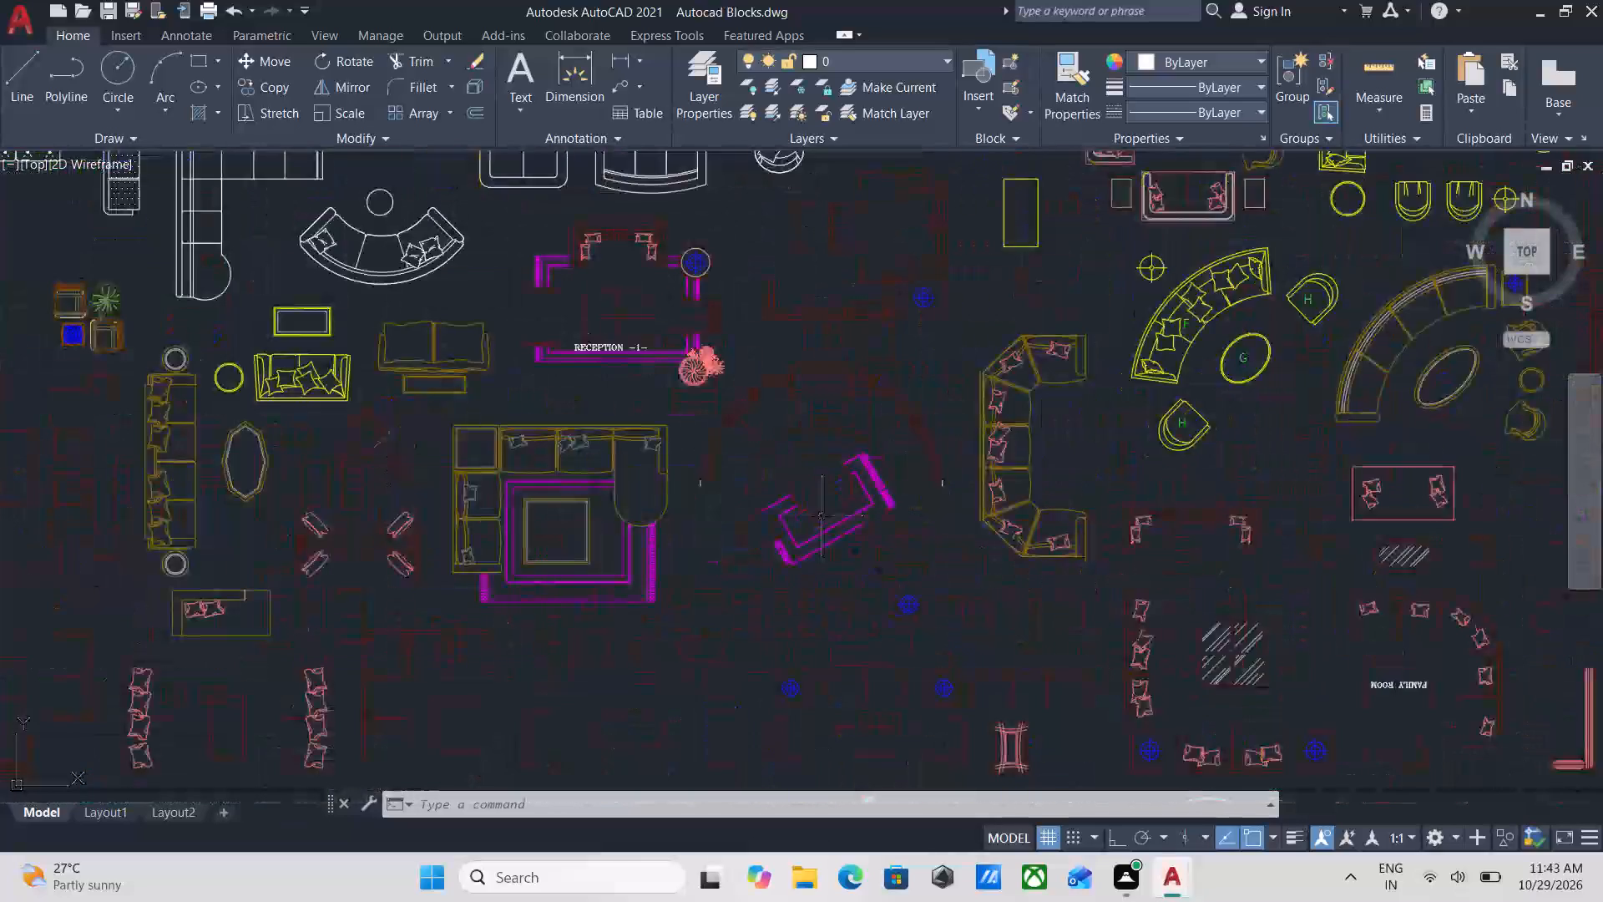
{"action": "scroll", "coordinate": [822, 515], "scroll_direction": "down", "scroll_amount": 6}
{"action": "middle_click_drag", "start_coordinate": [785, 505], "coordinate": [798, 520]}
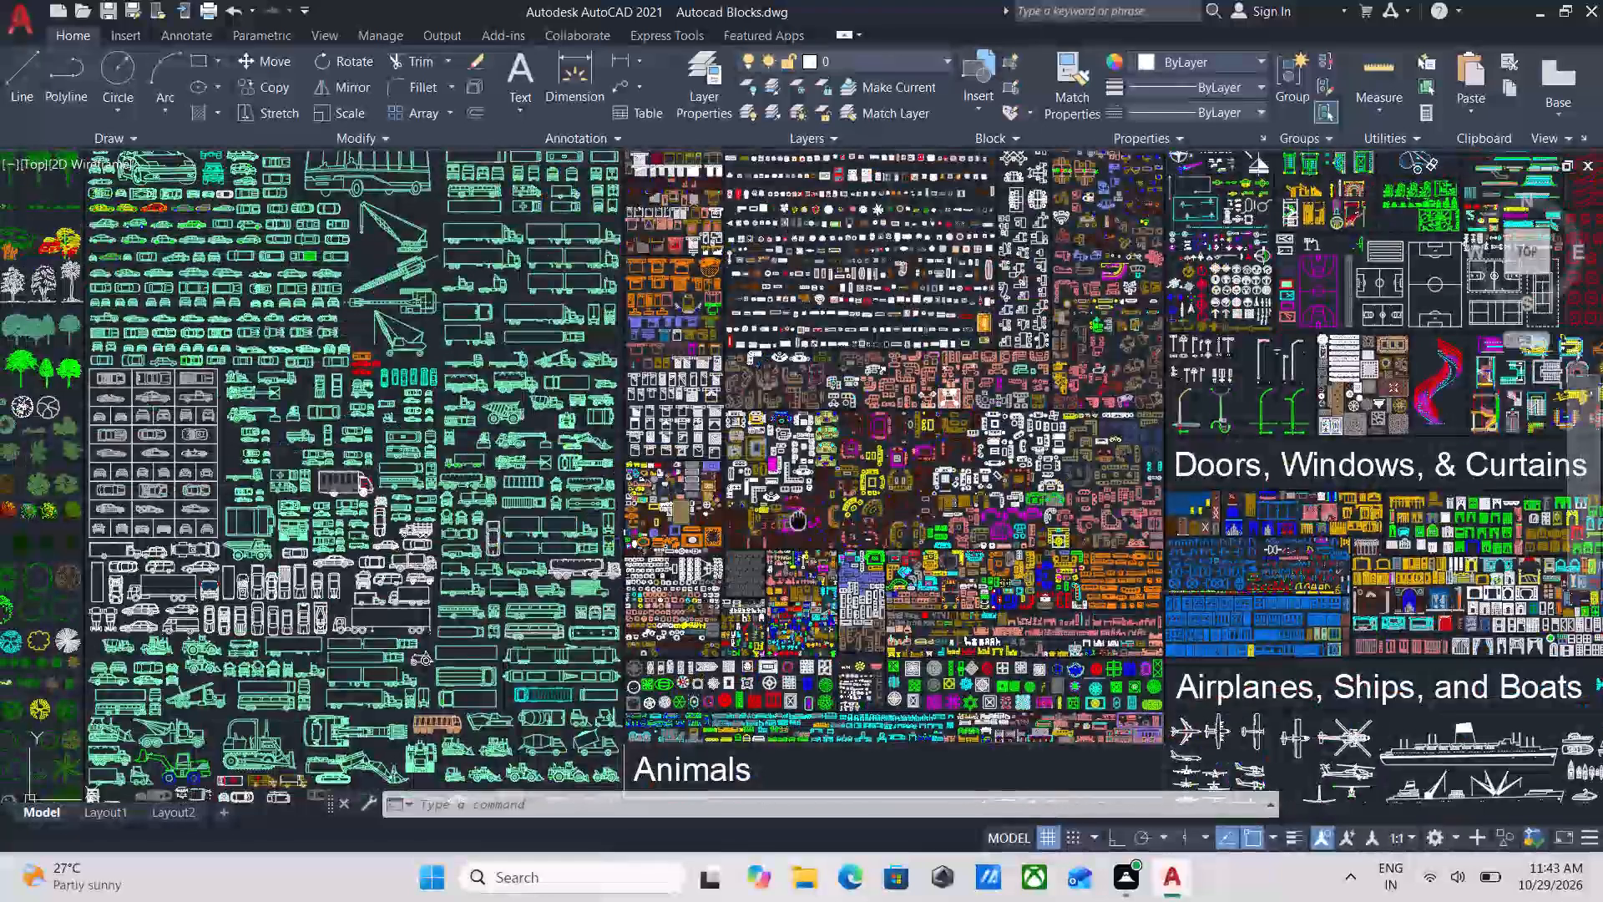
{"action": "middle_click_drag", "start_coordinate": [867, 426], "coordinate": [801, 646]}
{"action": "middle_click_drag", "start_coordinate": [1036, 428], "coordinate": [979, 556]}
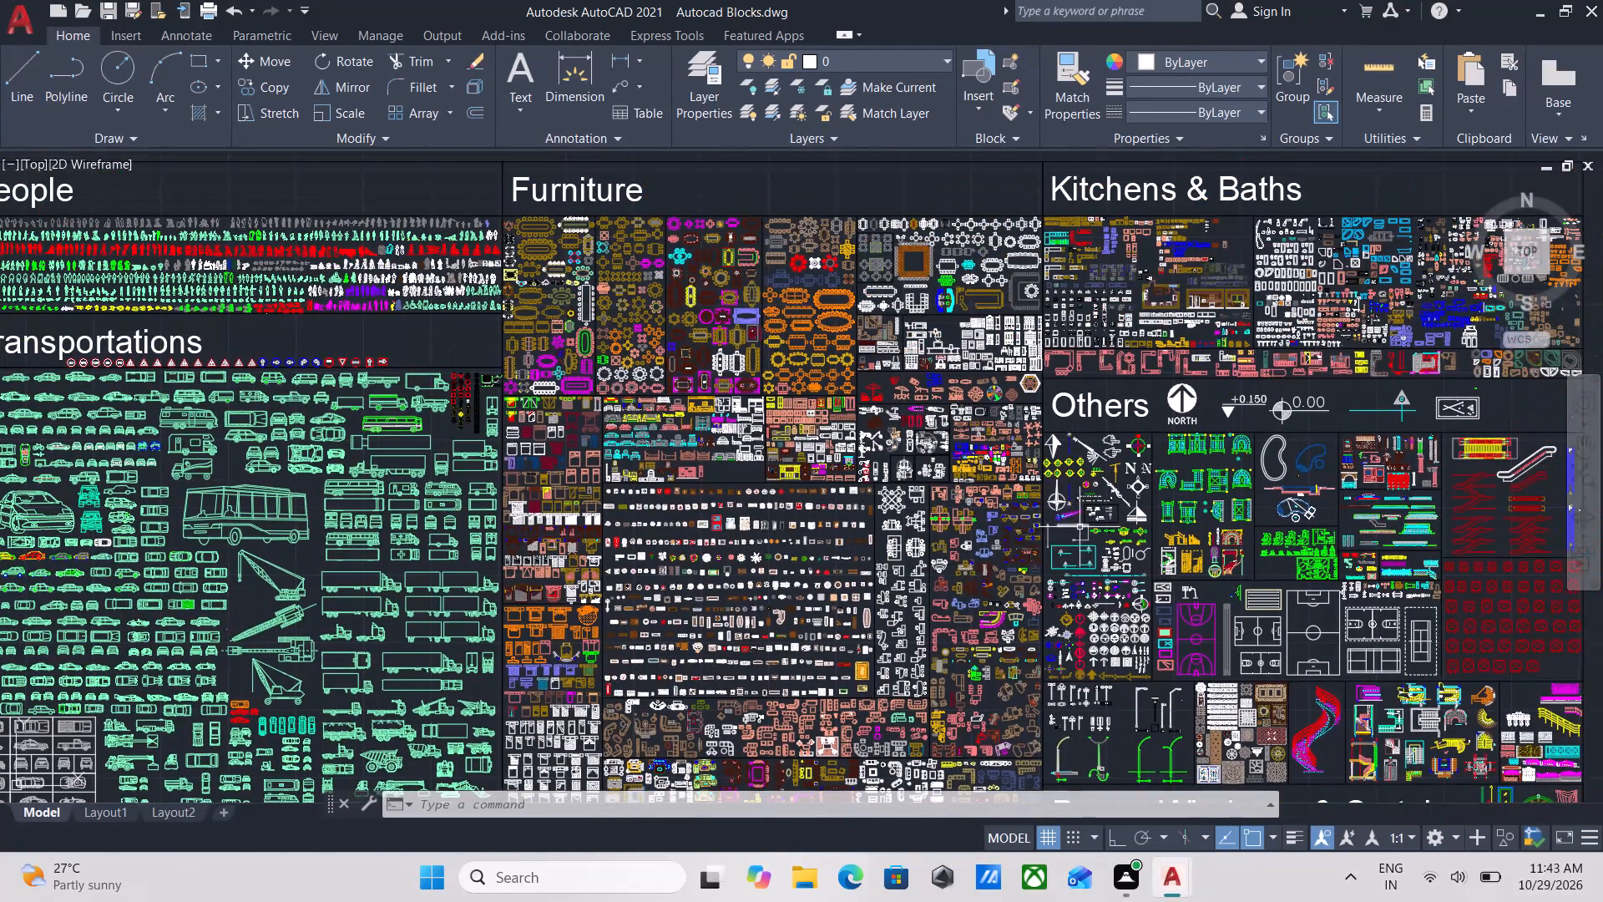
{"action": "middle_click_drag", "start_coordinate": [1080, 527], "coordinate": [1075, 291]}
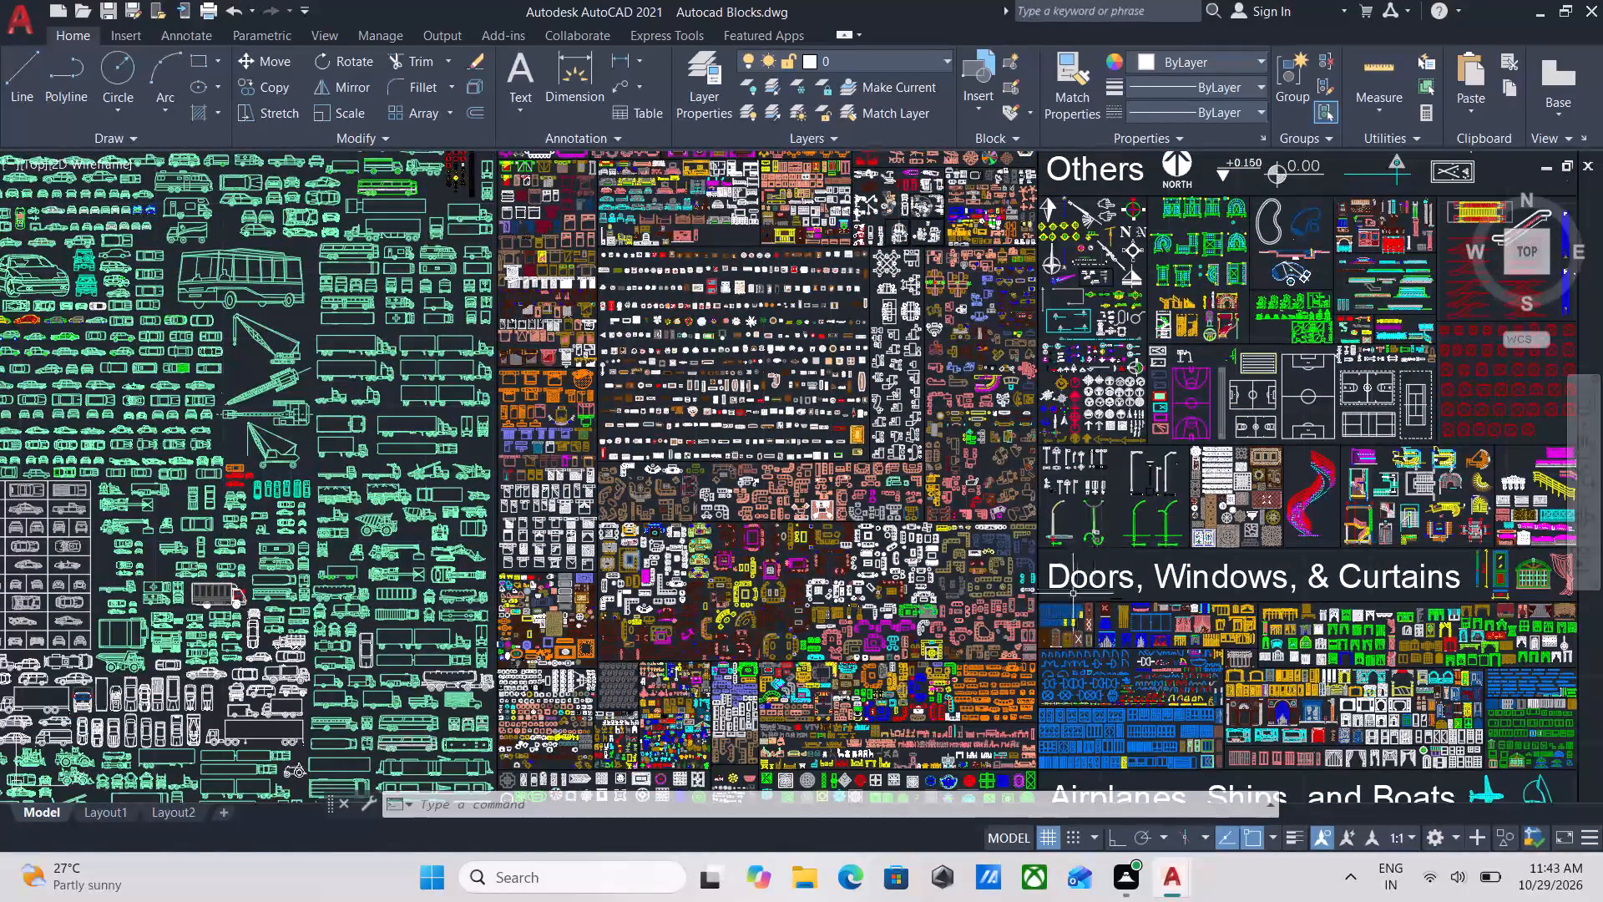
{"action": "middle_click_drag", "start_coordinate": [1071, 594], "coordinate": [1030, 345]}
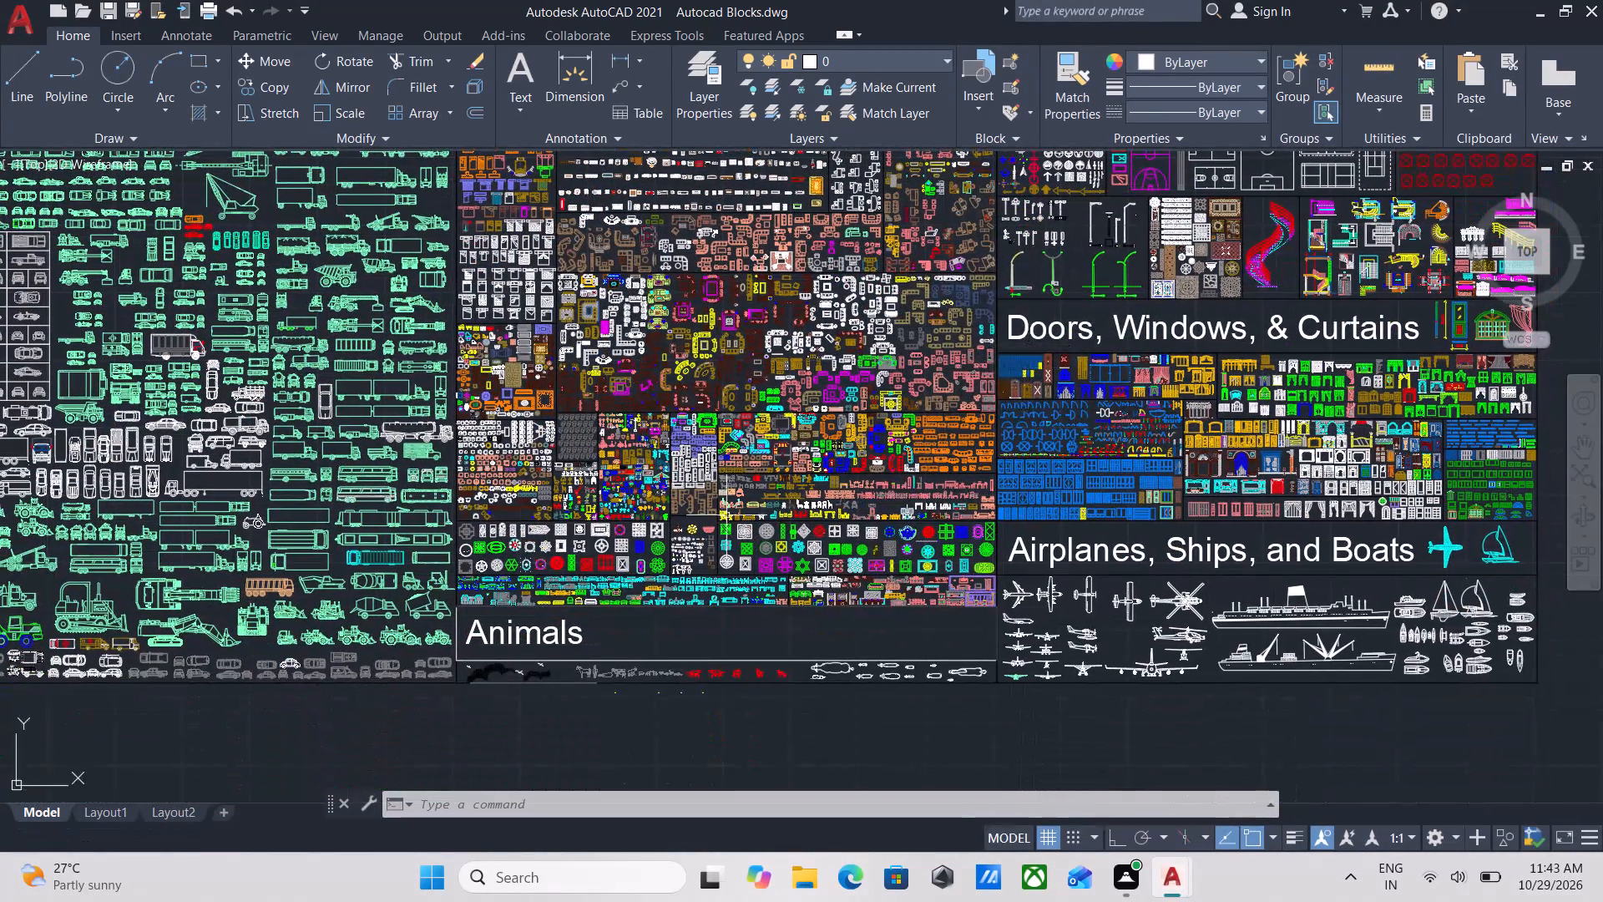
{"action": "middle_click_drag", "start_coordinate": [547, 547], "coordinate": [700, 480]}
{"action": "scroll", "coordinate": [700, 480], "scroll_direction": "up", "scroll_amount": 2}
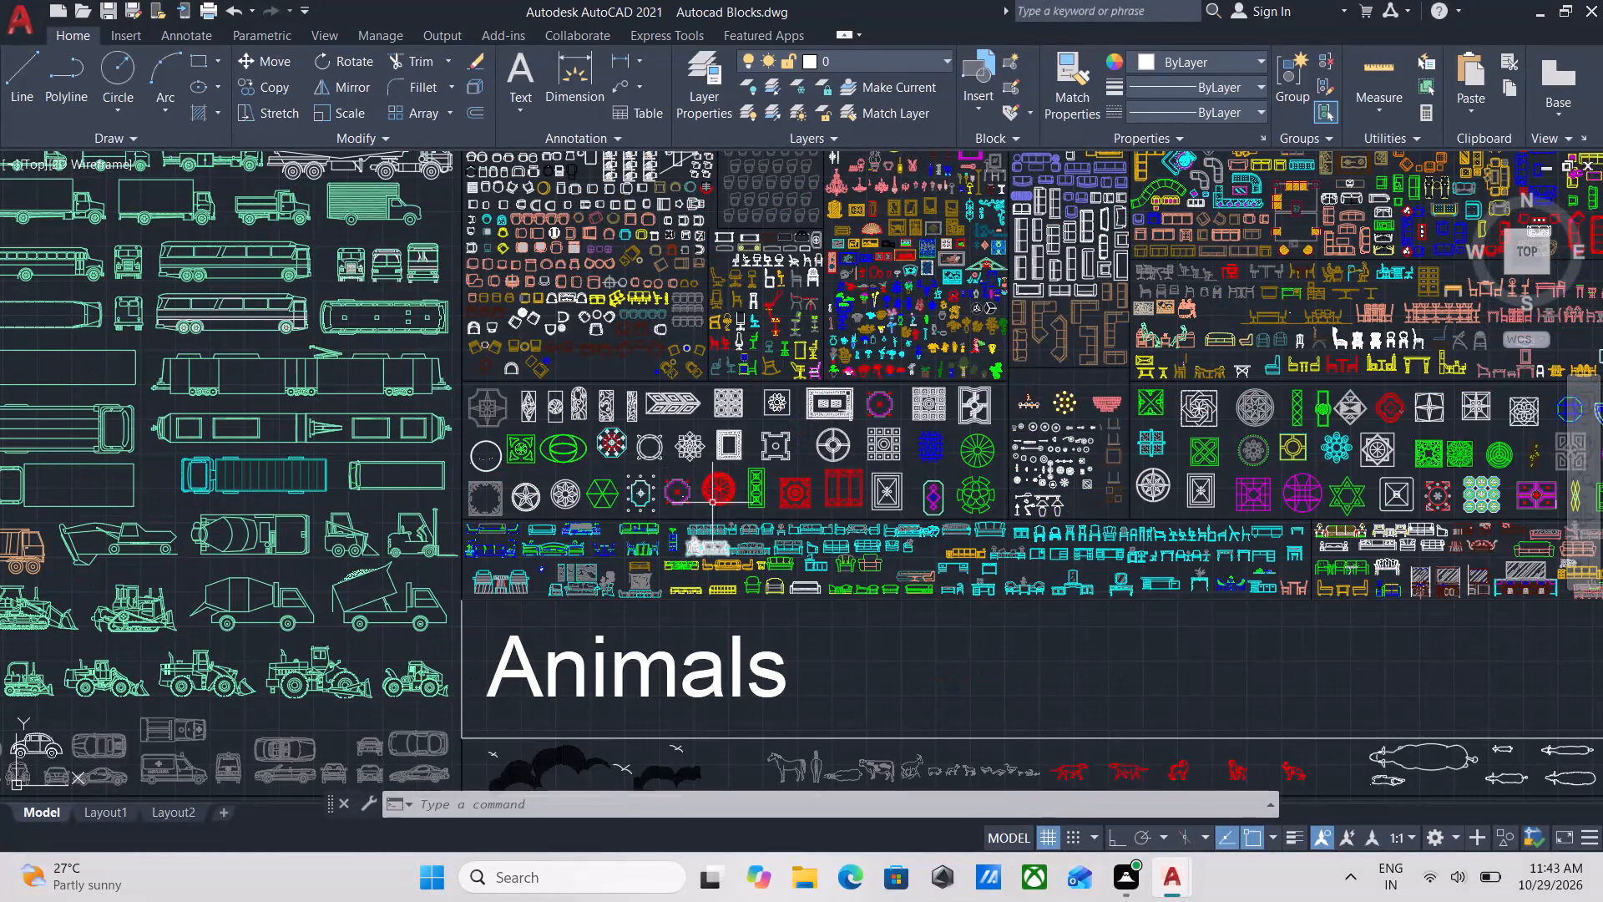
Review the bed, rug, sofa, chair, floor pattern and furniture elevation blocks in the lower Furniture section.
{"action": "middle_click_drag", "start_coordinate": [657, 372], "coordinate": [735, 619]}
{"action": "scroll", "coordinate": [735, 619], "scroll_direction": "up", "scroll_amount": 1}
{"action": "middle_click_drag", "start_coordinate": [725, 394], "coordinate": [716, 611]}
{"action": "middle_click_drag", "start_coordinate": [607, 427], "coordinate": [650, 610]}
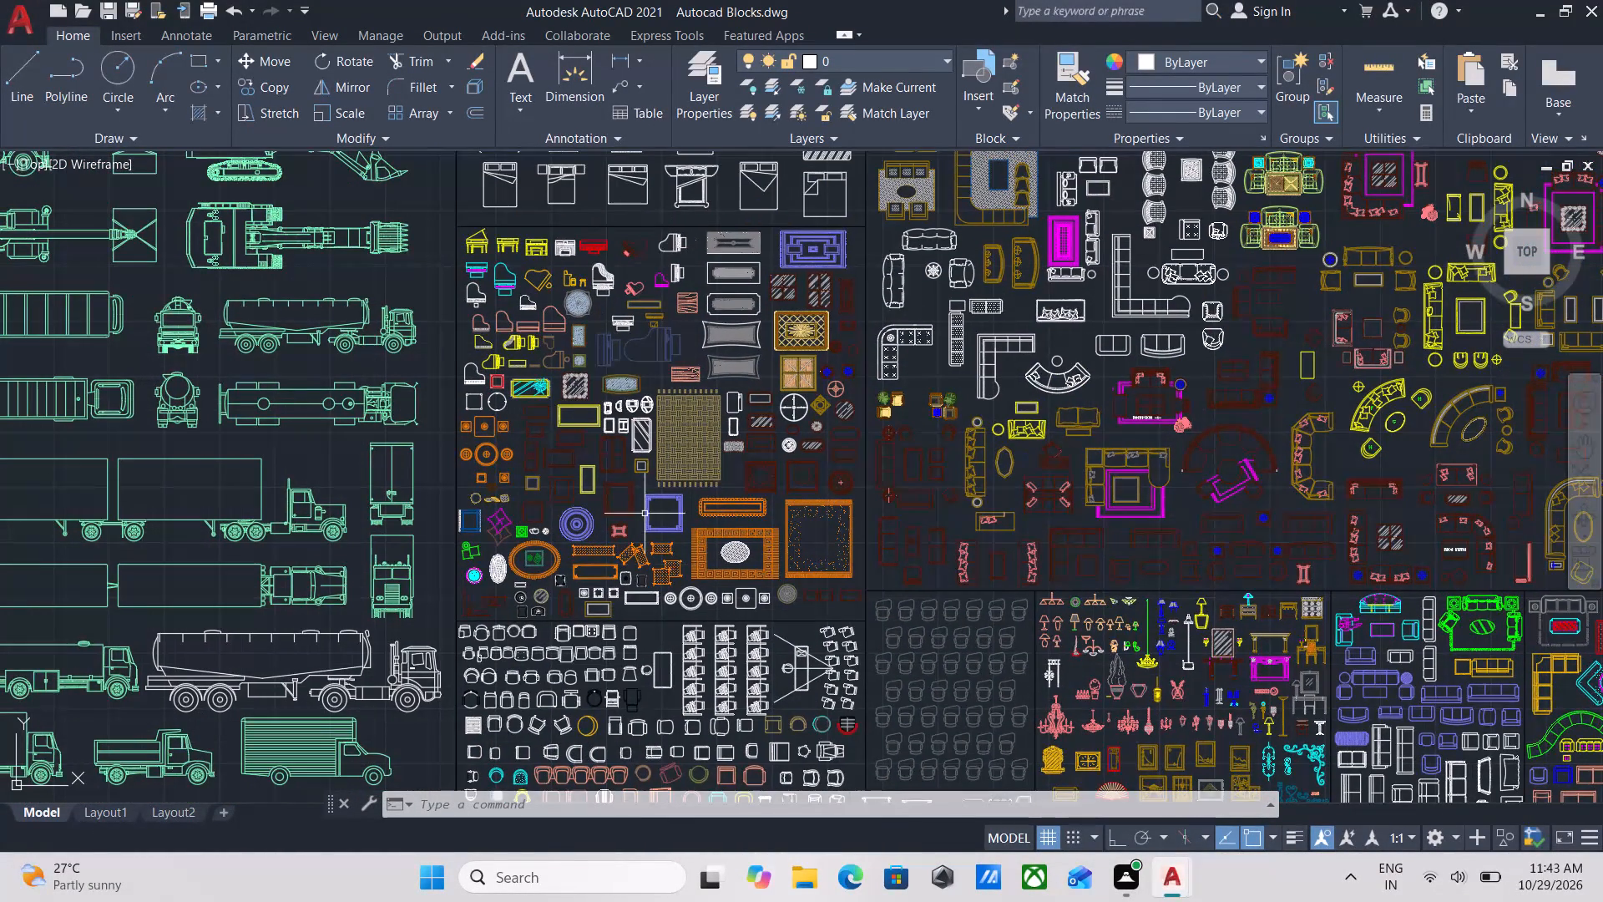
{"action": "middle_click_drag", "start_coordinate": [645, 391], "coordinate": [665, 562]}
{"action": "middle_click_drag", "start_coordinate": [722, 403], "coordinate": [721, 533]}
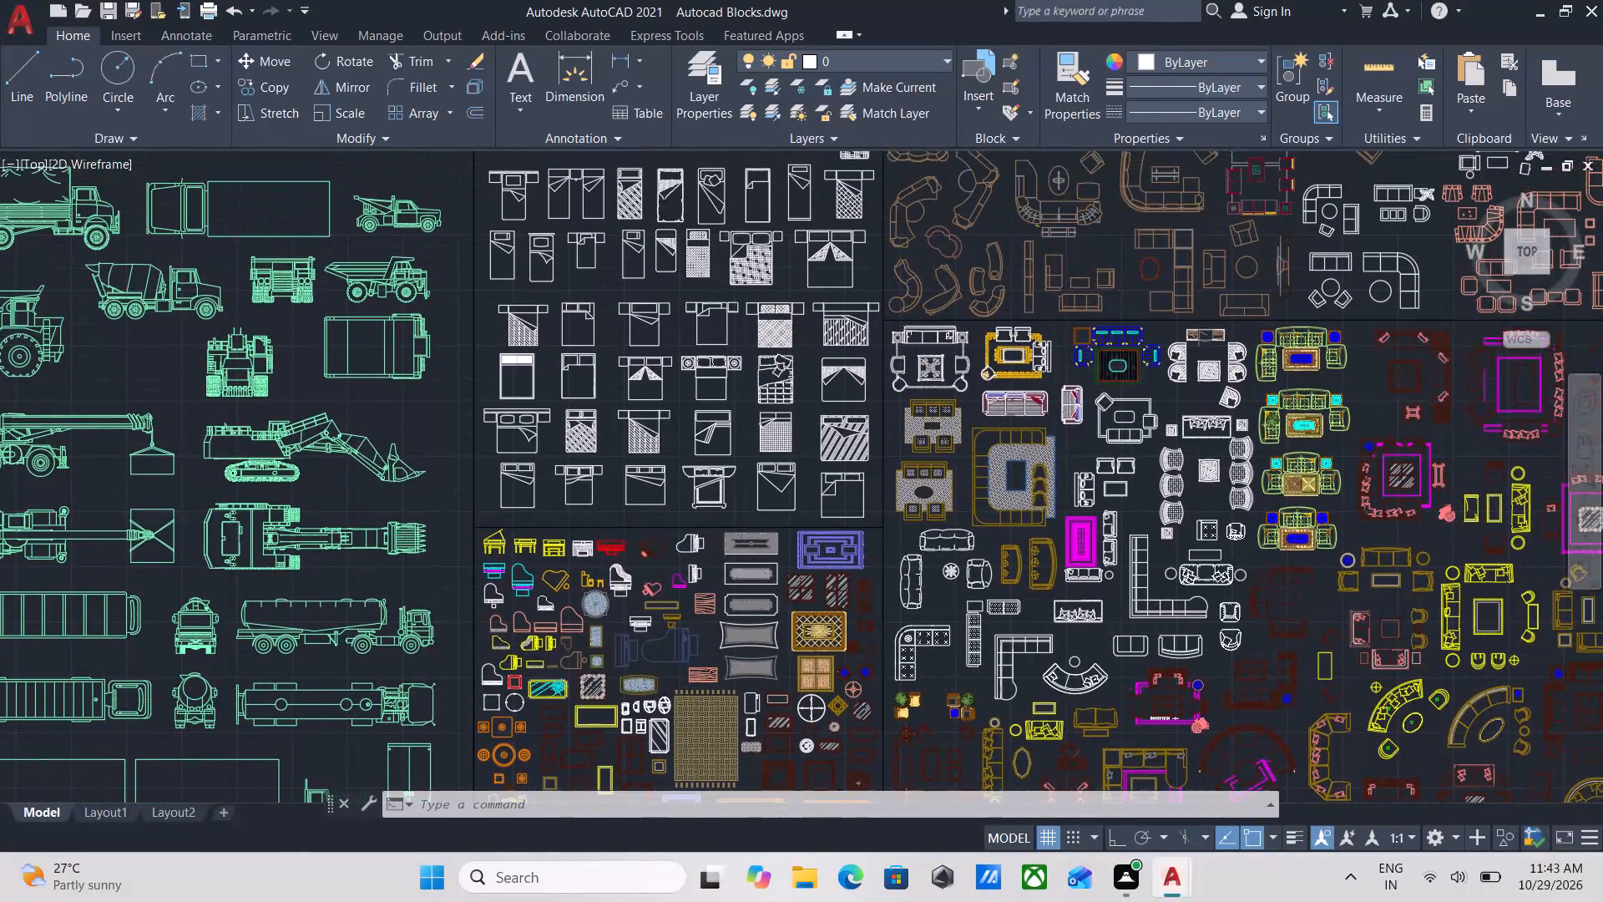
{"action": "middle_click_drag", "start_coordinate": [742, 285], "coordinate": [478, 342]}
{"action": "middle_click_drag", "start_coordinate": [805, 423], "coordinate": [655, 185]}
{"action": "middle_click_drag", "start_coordinate": [738, 478], "coordinate": [689, 289]}
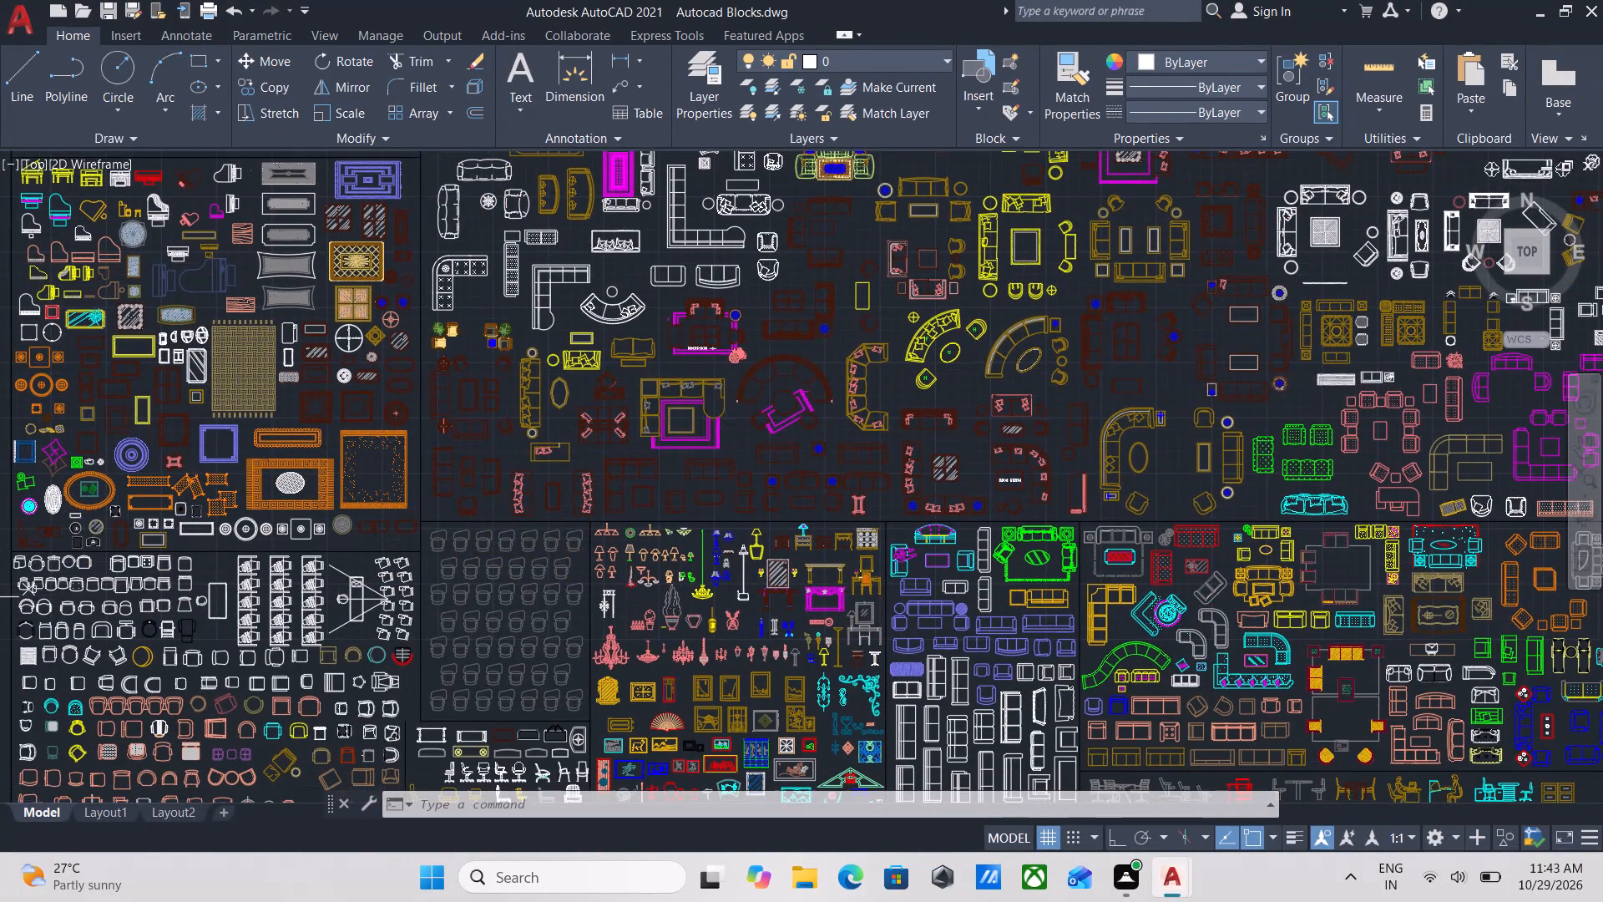
{"action": "middle_click_drag", "start_coordinate": [748, 581], "coordinate": [742, 279]}
{"action": "middle_click_drag", "start_coordinate": [783, 621], "coordinate": [741, 374]}
{"action": "middle_click_drag", "start_coordinate": [741, 607], "coordinate": [711, 540]}
{"action": "scroll", "coordinate": [713, 544], "scroll_direction": "up", "scroll_amount": 1}
{"action": "middle_click_drag", "start_coordinate": [1038, 459], "coordinate": [897, 493]}
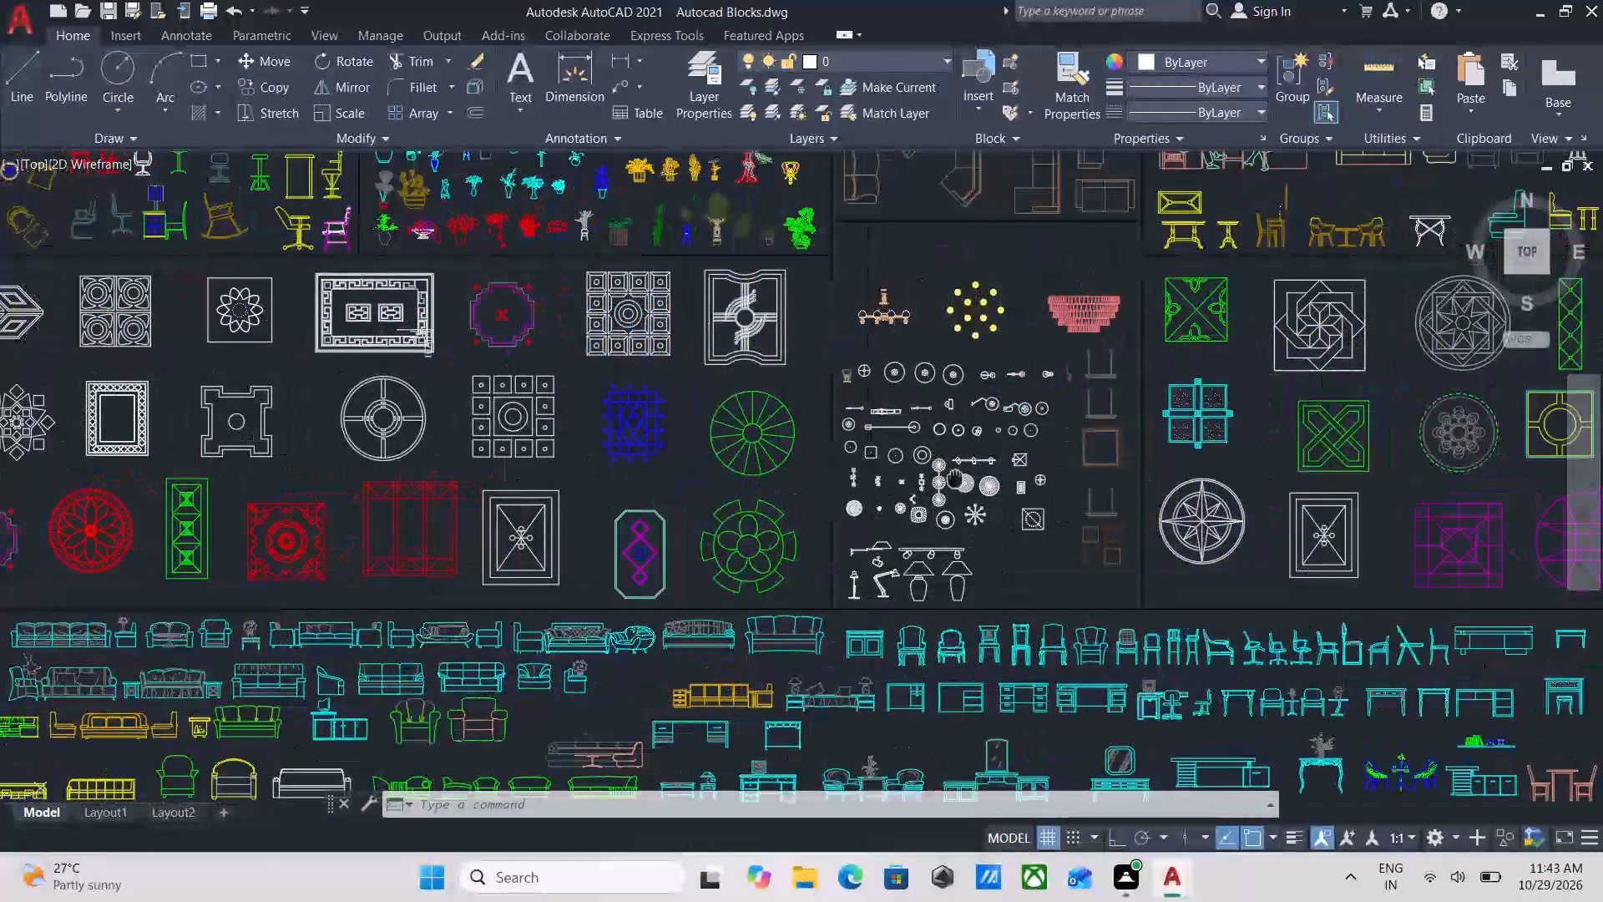
{"action": "middle_click_drag", "start_coordinate": [897, 493], "coordinate": [739, 541]}
{"action": "middle_click_drag", "start_coordinate": [936, 436], "coordinate": [920, 462]}
{"action": "scroll", "coordinate": [923, 438], "scroll_direction": "down", "scroll_amount": 4}
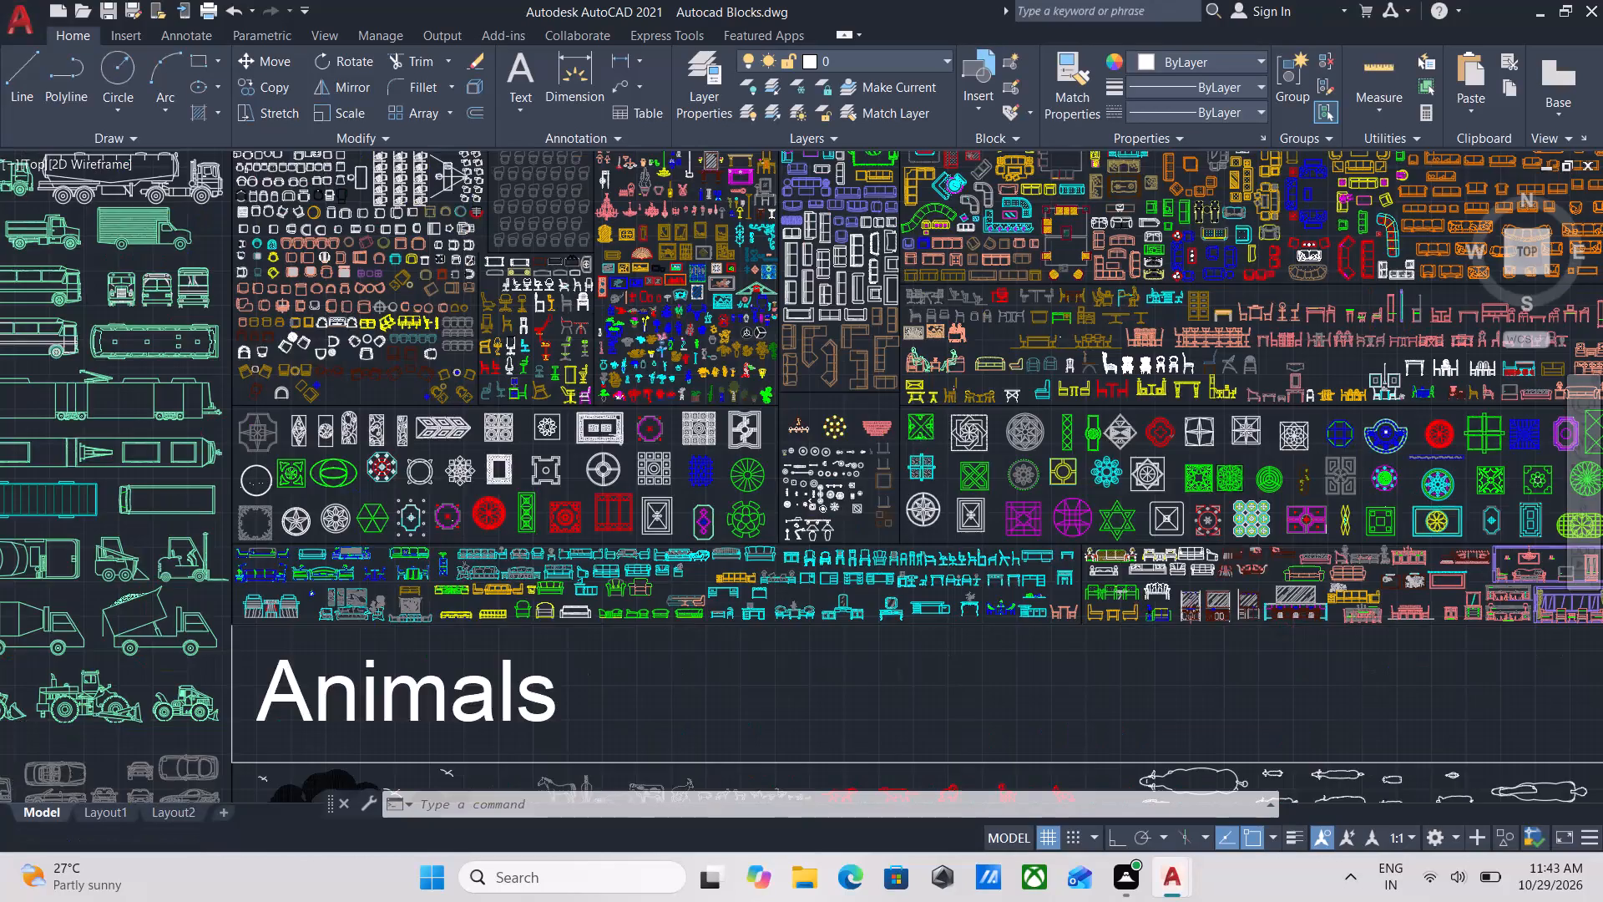
Review the sofa set, coloured furniture and office blocks in the middle of the Furniture section.
{"action": "middle_click_drag", "start_coordinate": [924, 375], "coordinate": [930, 621]}
{"action": "scroll", "coordinate": [946, 426], "scroll_direction": "up", "scroll_amount": 1}
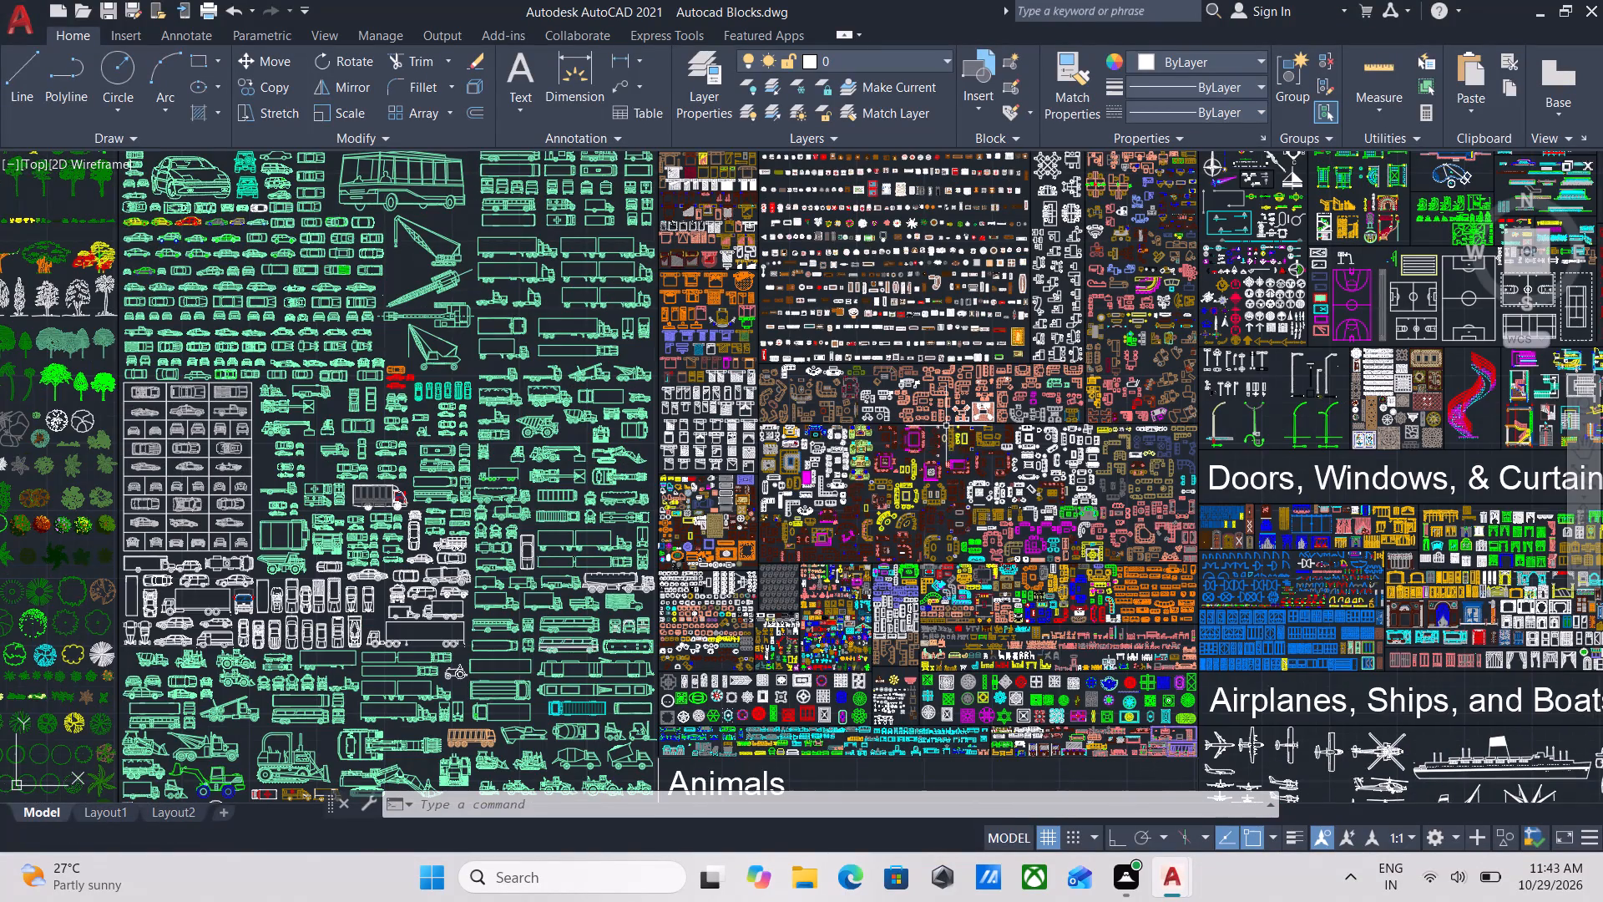
{"action": "scroll", "coordinate": [946, 426], "scroll_direction": "up", "scroll_amount": 2}
{"action": "middle_click_drag", "start_coordinate": [922, 405], "coordinate": [973, 642]}
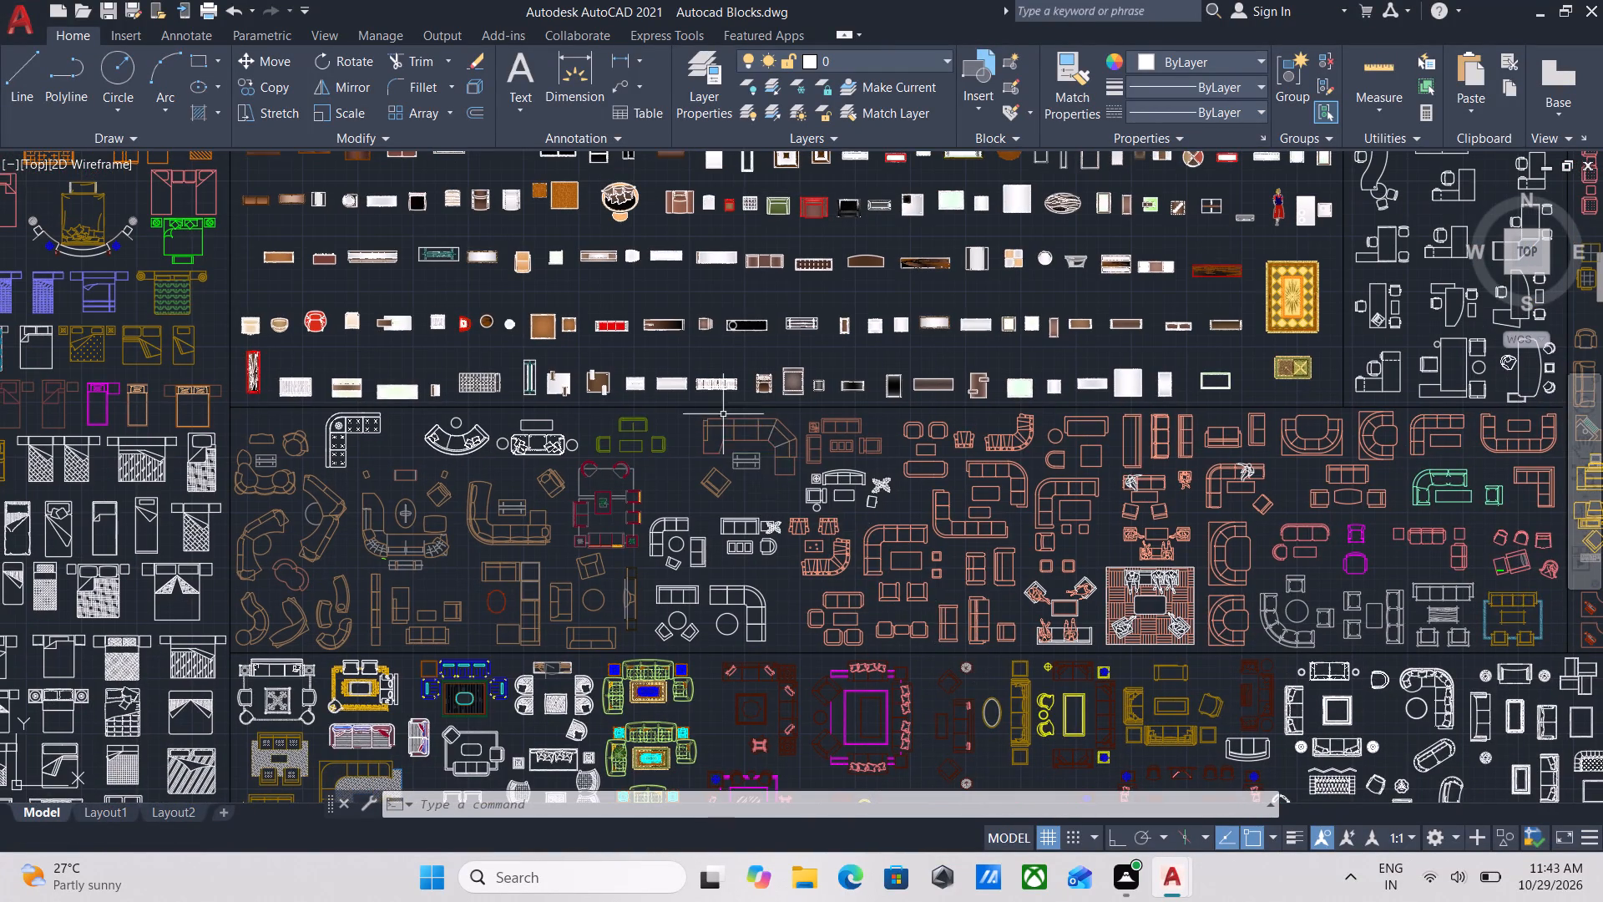
{"action": "scroll", "coordinate": [699, 405], "scroll_direction": "down", "scroll_amount": 2}
{"action": "middle_click_drag", "start_coordinate": [699, 405], "coordinate": [754, 576]}
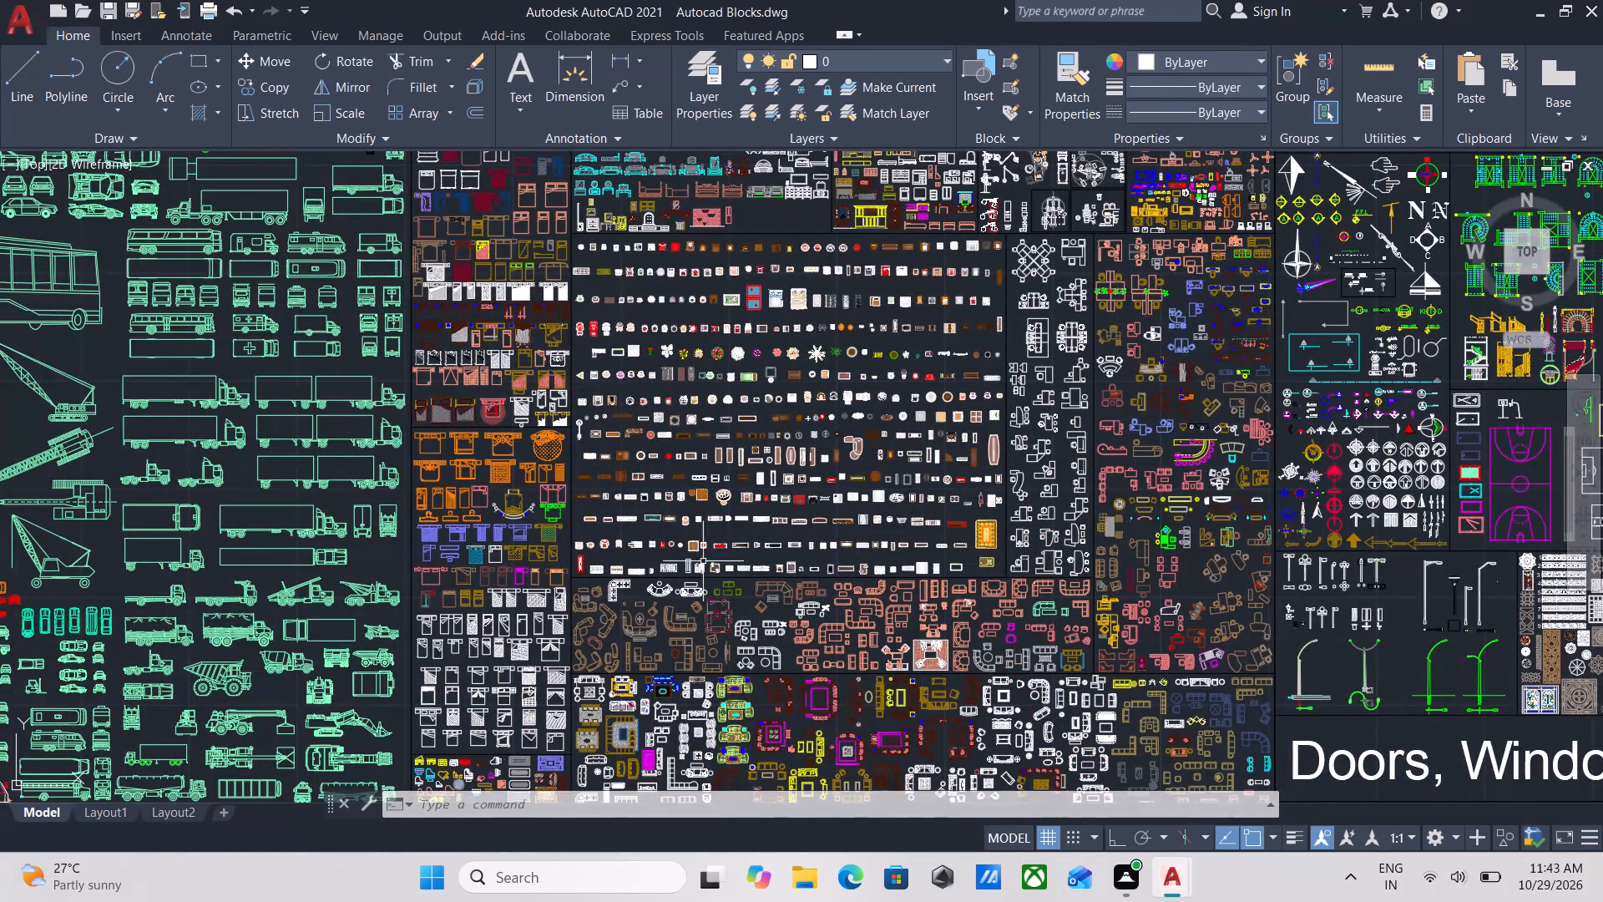
{"action": "middle_click_drag", "start_coordinate": [650, 380], "coordinate": [706, 535]}
{"action": "scroll", "coordinate": [802, 391], "scroll_direction": "up", "scroll_amount": 1}
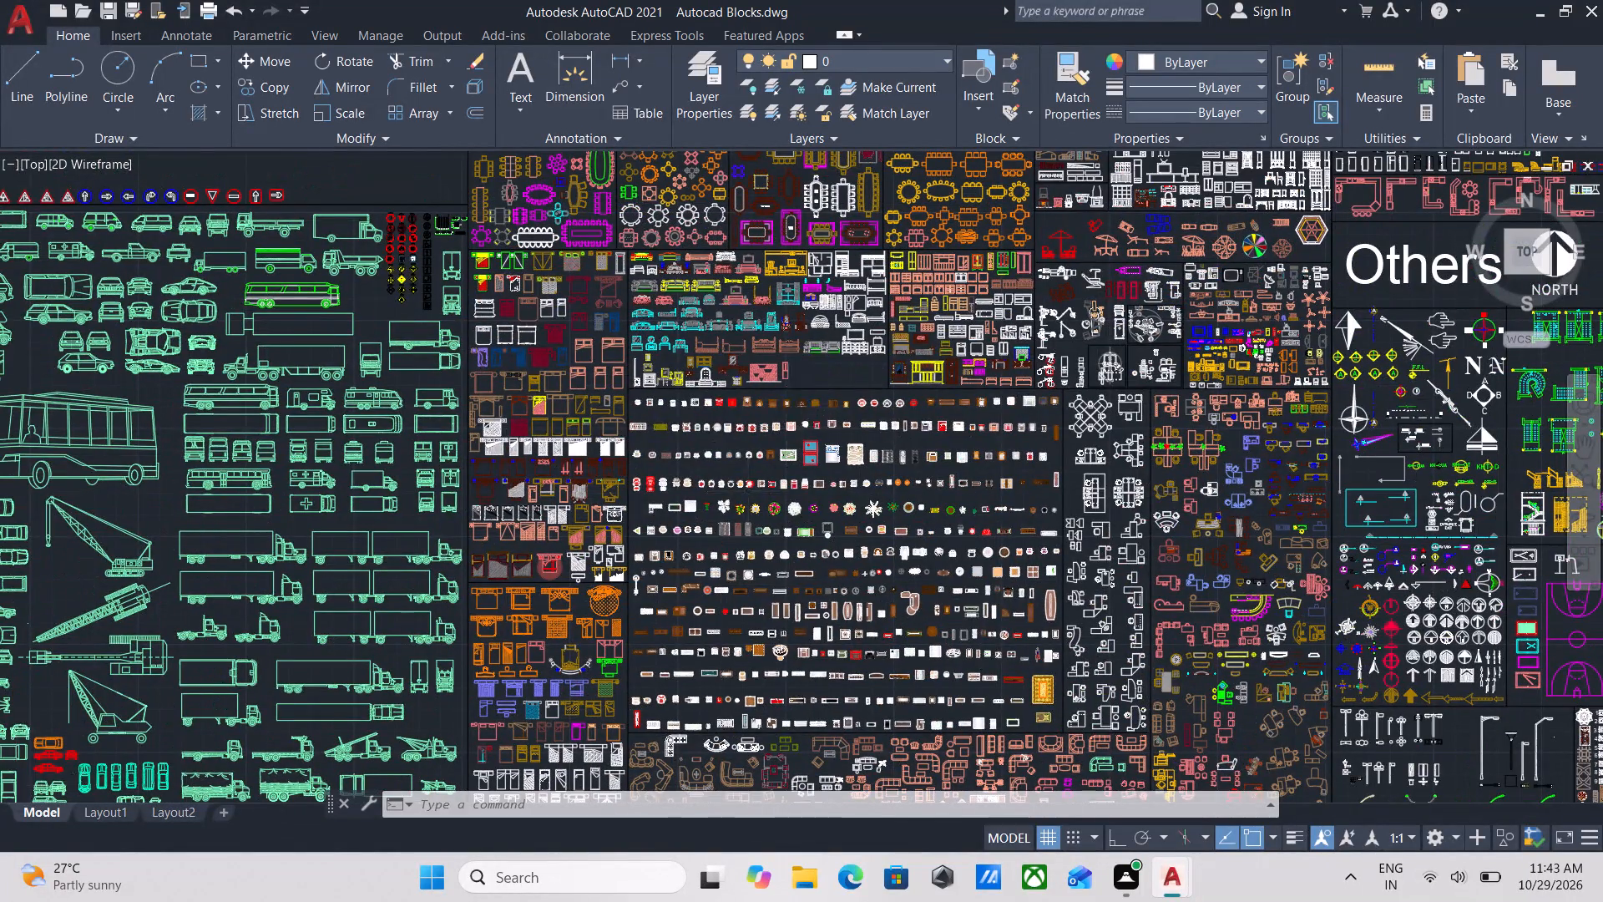
{"action": "scroll", "coordinate": [802, 388], "scroll_direction": "up", "scroll_amount": 1}
{"action": "scroll", "coordinate": [912, 390], "scroll_direction": "down", "scroll_amount": 2}
{"action": "middle_click_drag", "start_coordinate": [933, 415], "coordinate": [824, 291]}
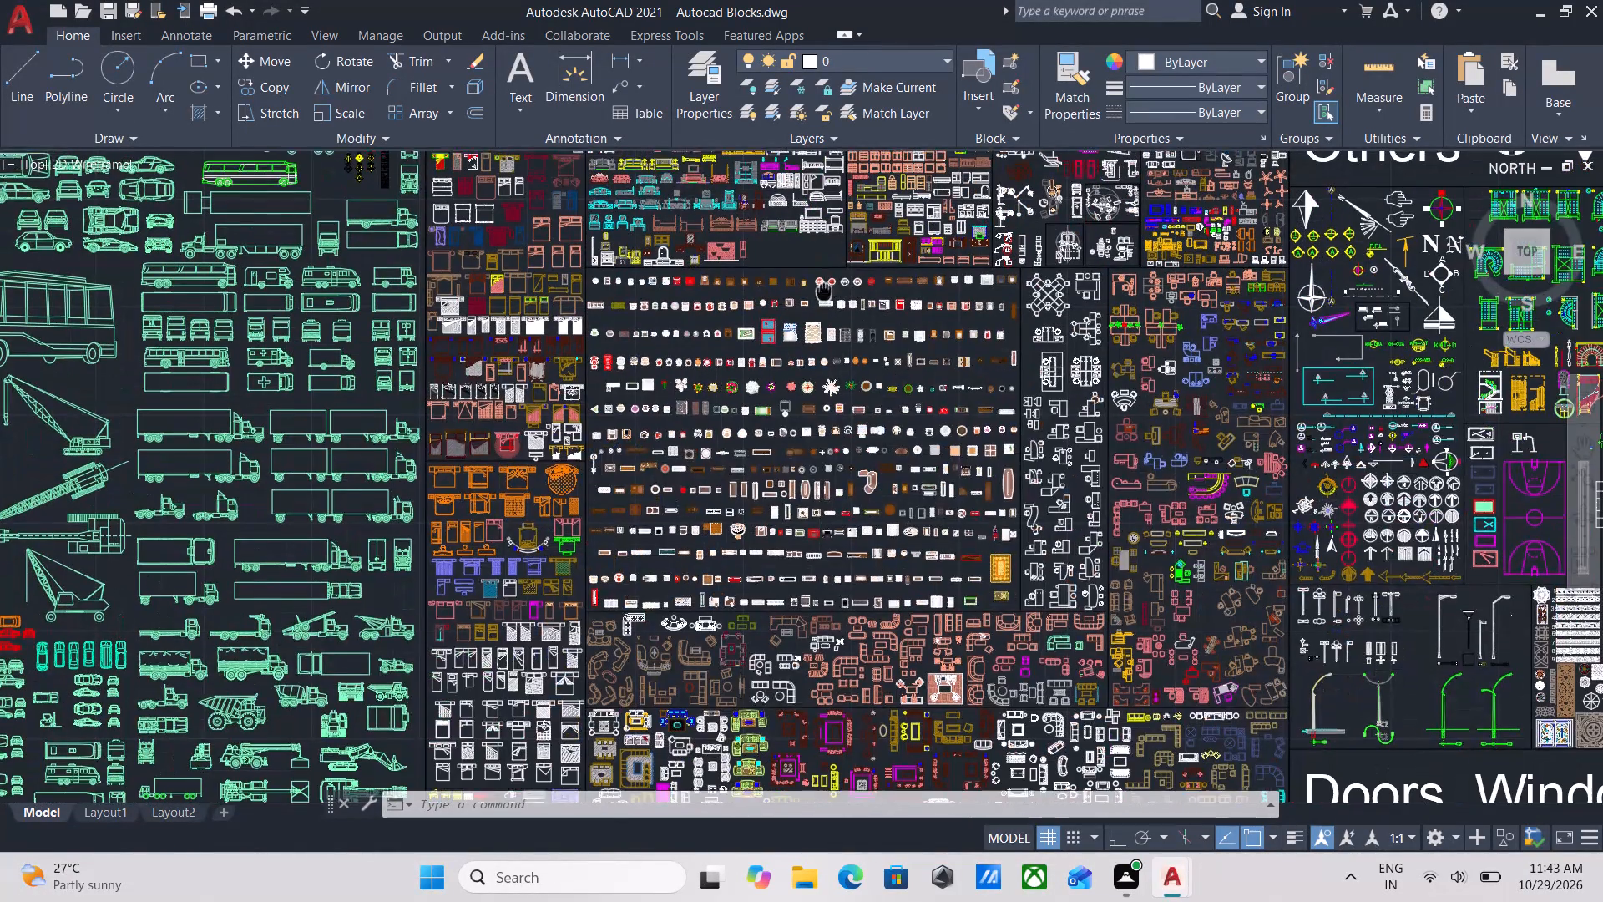
{"action": "middle_click_drag", "start_coordinate": [947, 520], "coordinate": [903, 380]}
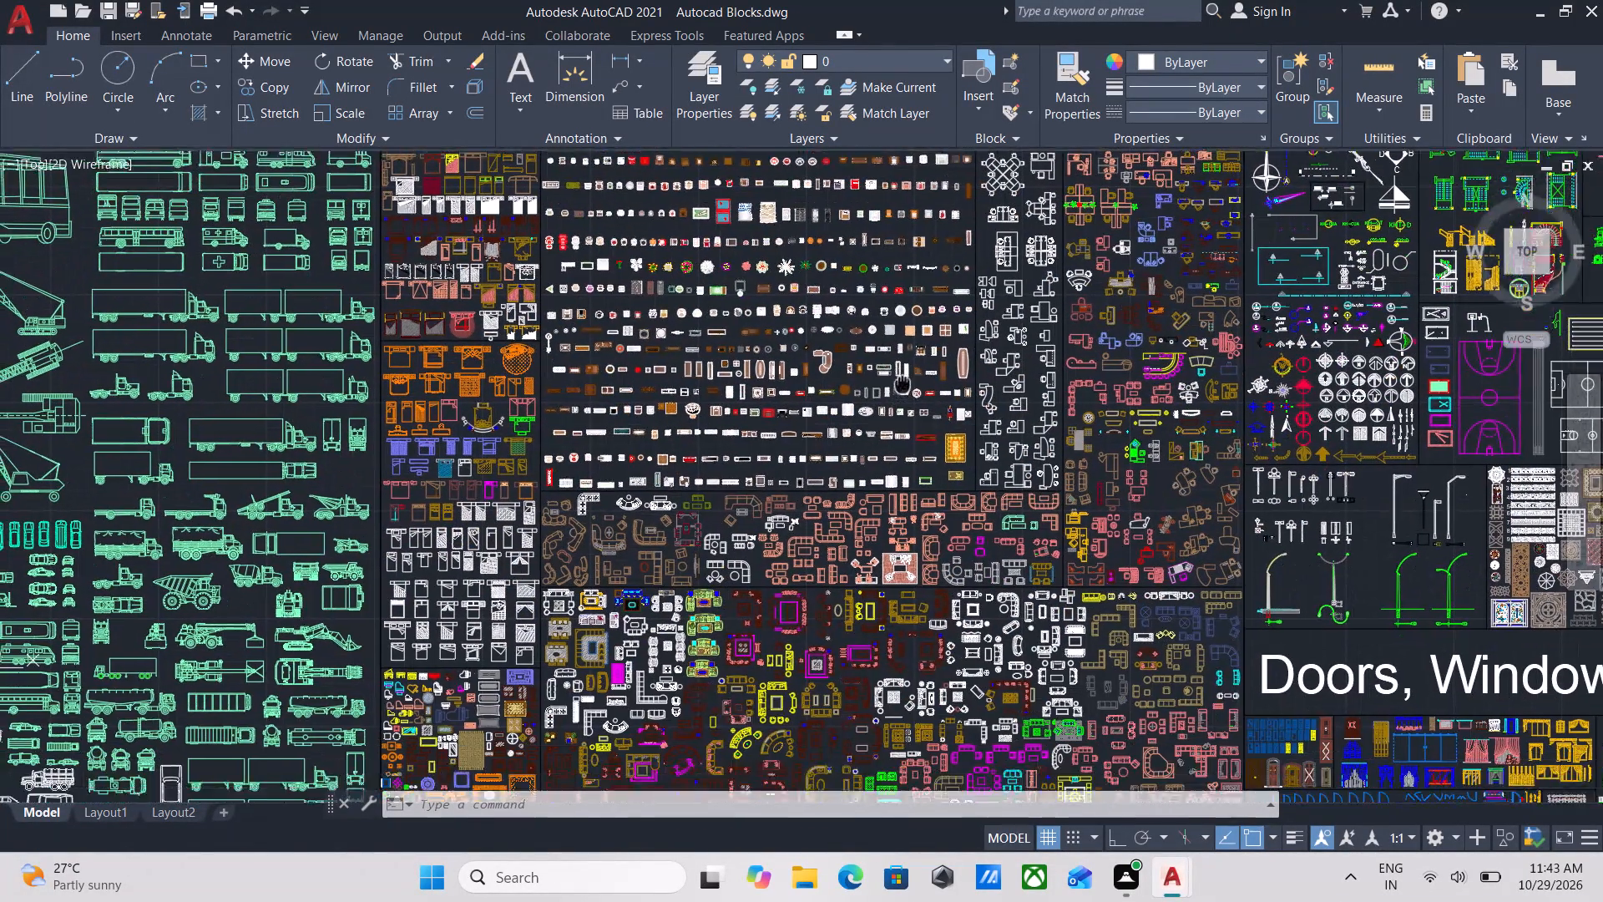
{"action": "middle_click_drag", "start_coordinate": [903, 380], "coordinate": [637, 498]}
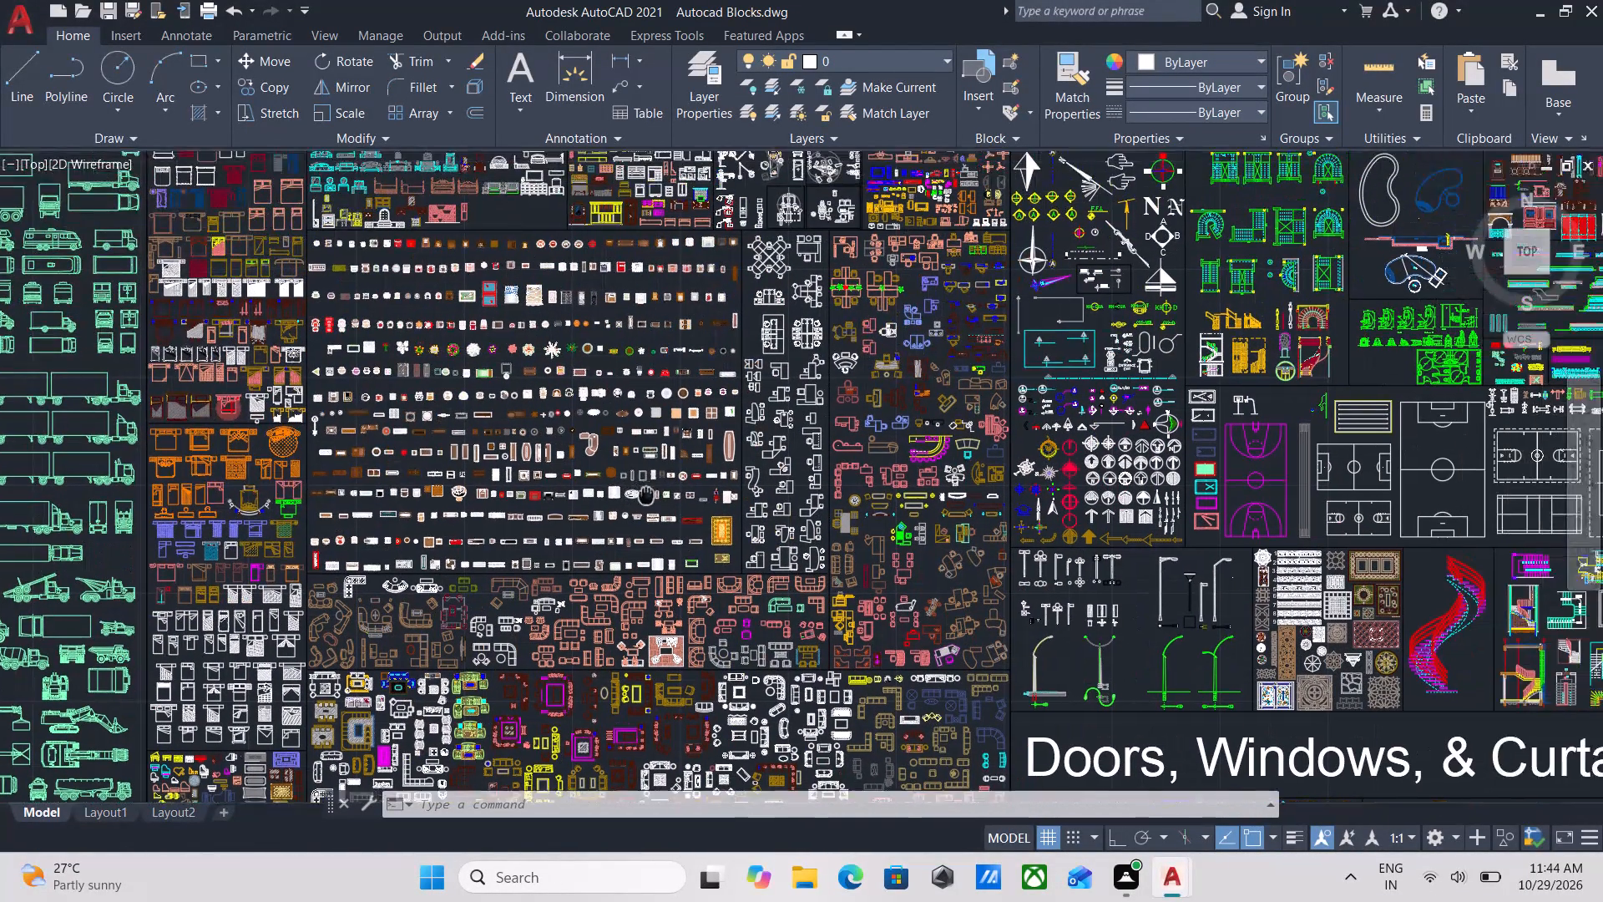
{"action": "middle_click_drag", "start_coordinate": [637, 498], "coordinate": [657, 570]}
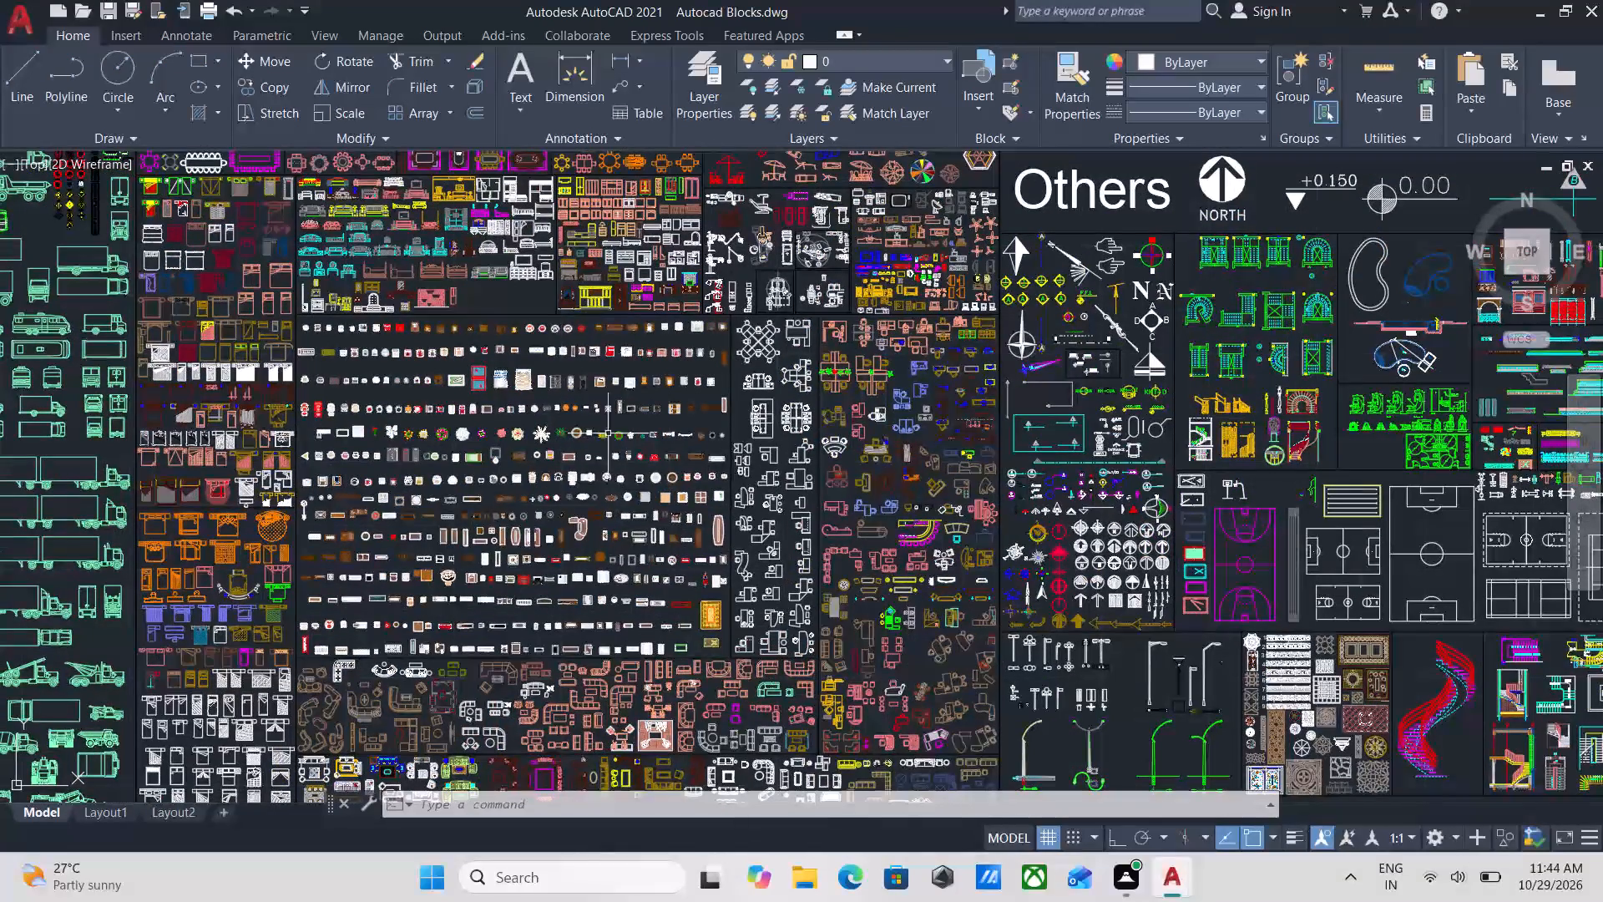
Copy the single-door plan block with the half-open leaf and green core from the Doors, Windows, & Curtains section to the clipboard.
{"action": "middle_click_drag", "start_coordinate": [592, 302], "coordinate": [720, 443]}
{"action": "middle_click_drag", "start_coordinate": [1068, 433], "coordinate": [895, 347]}
{"action": "scroll", "coordinate": [1128, 522], "scroll_direction": "down", "scroll_amount": 3}
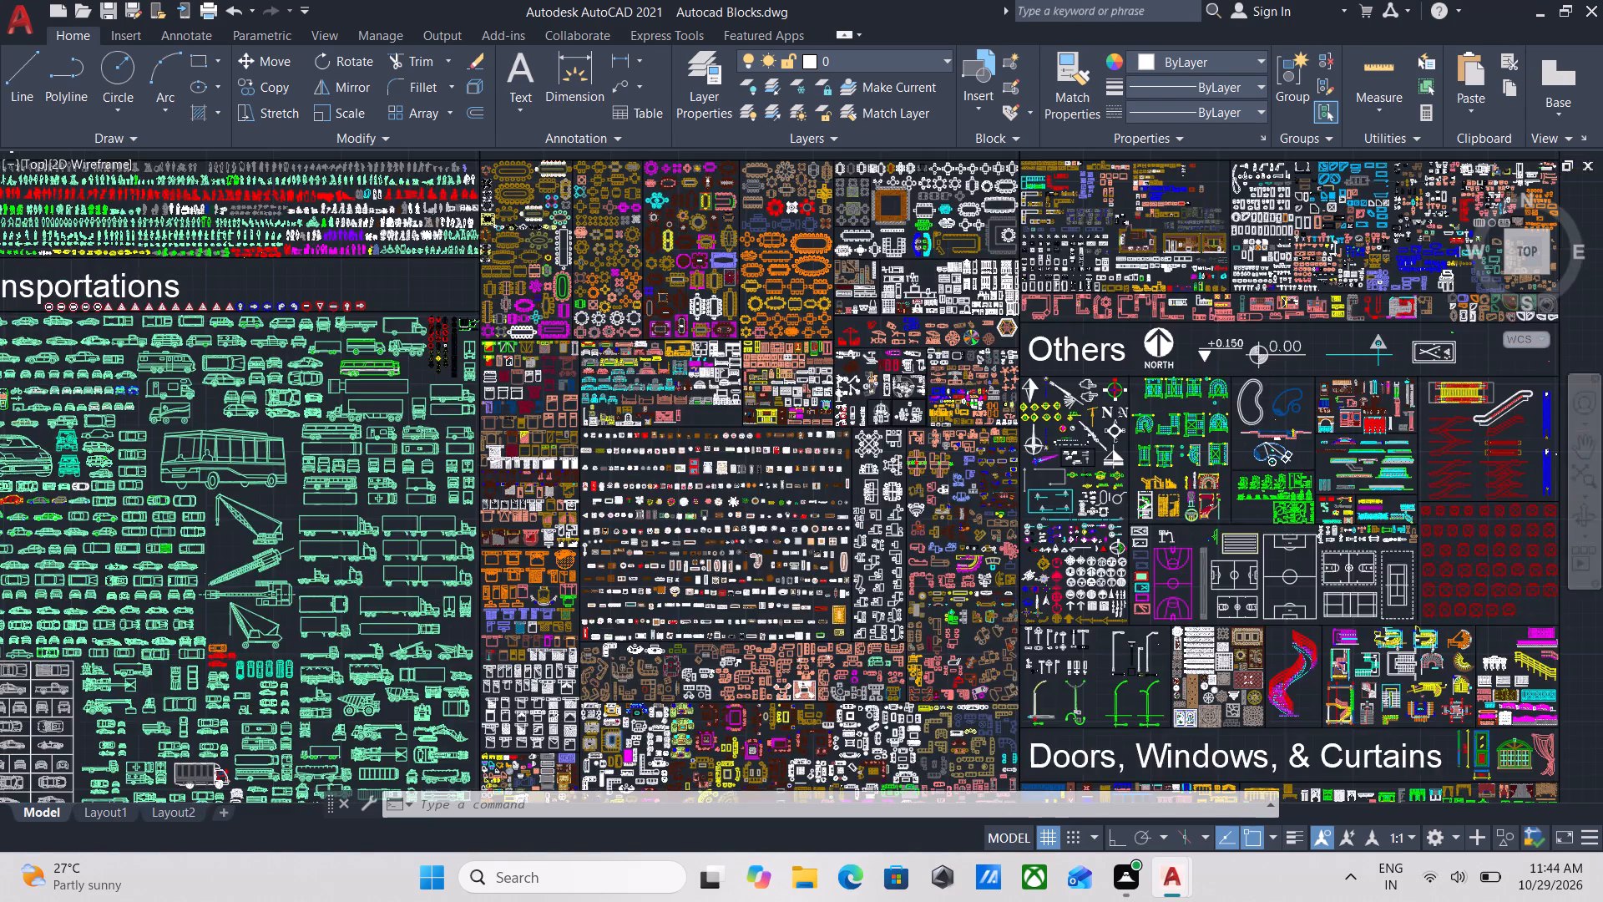
{"action": "middle_click_drag", "start_coordinate": [1142, 784], "coordinate": [1101, 689]}
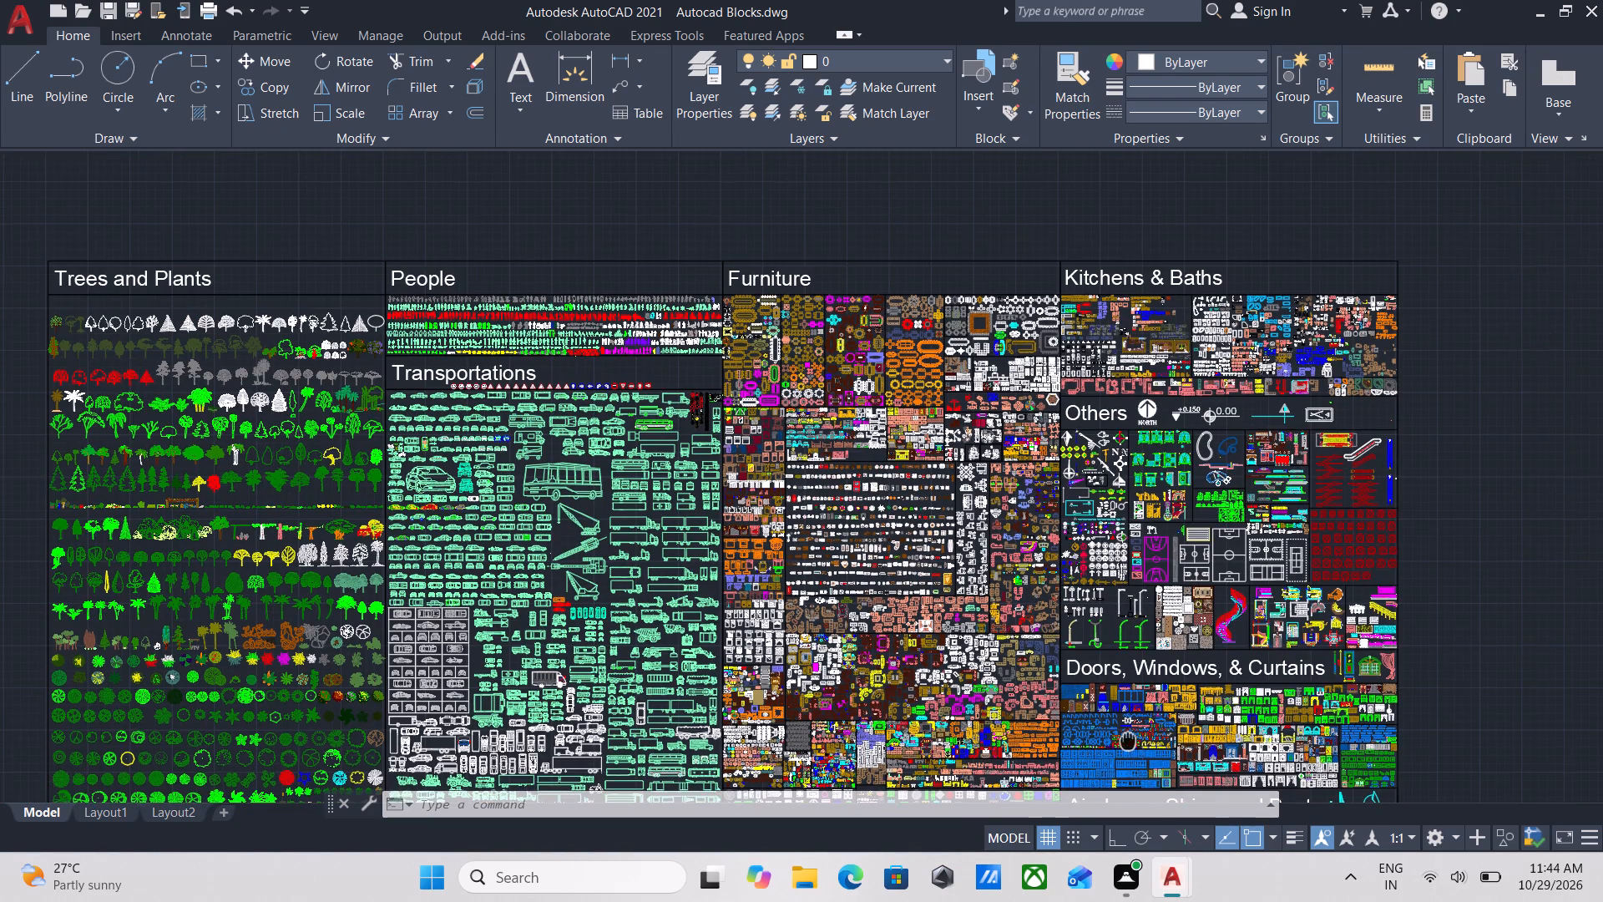
{"action": "middle_click_drag", "start_coordinate": [1101, 689], "coordinate": [1054, 576]}
{"action": "scroll", "coordinate": [1054, 576], "scroll_direction": "up", "scroll_amount": 4}
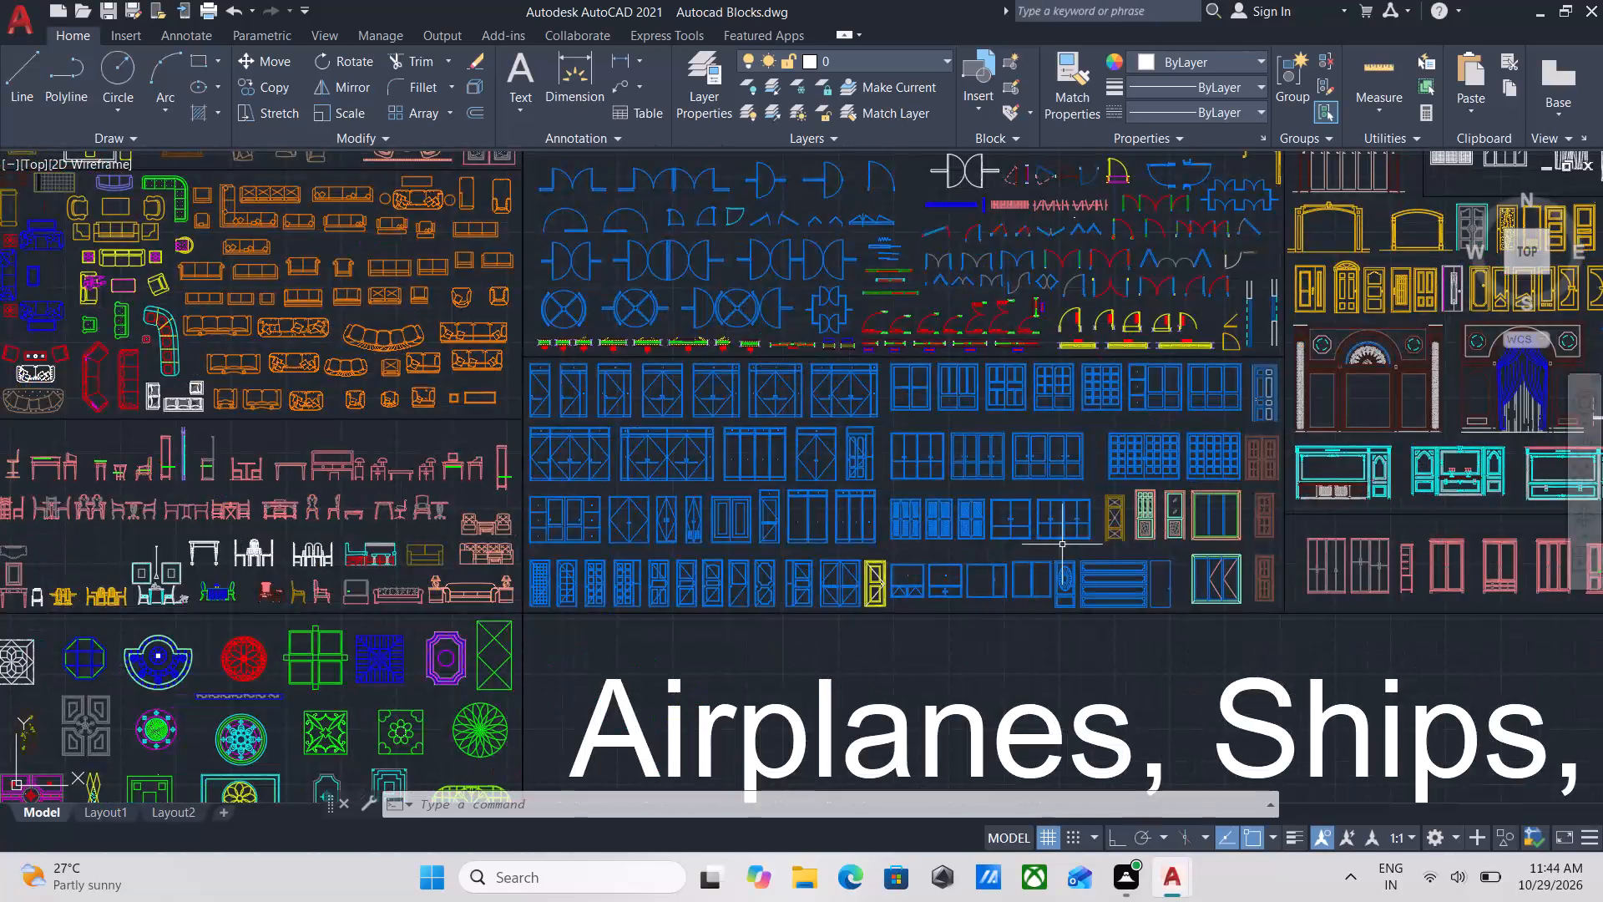
{"action": "scroll", "coordinate": [1070, 404], "scroll_direction": "up", "scroll_amount": 1}
{"action": "middle_click_drag", "start_coordinate": [1068, 394], "coordinate": [1051, 506]}
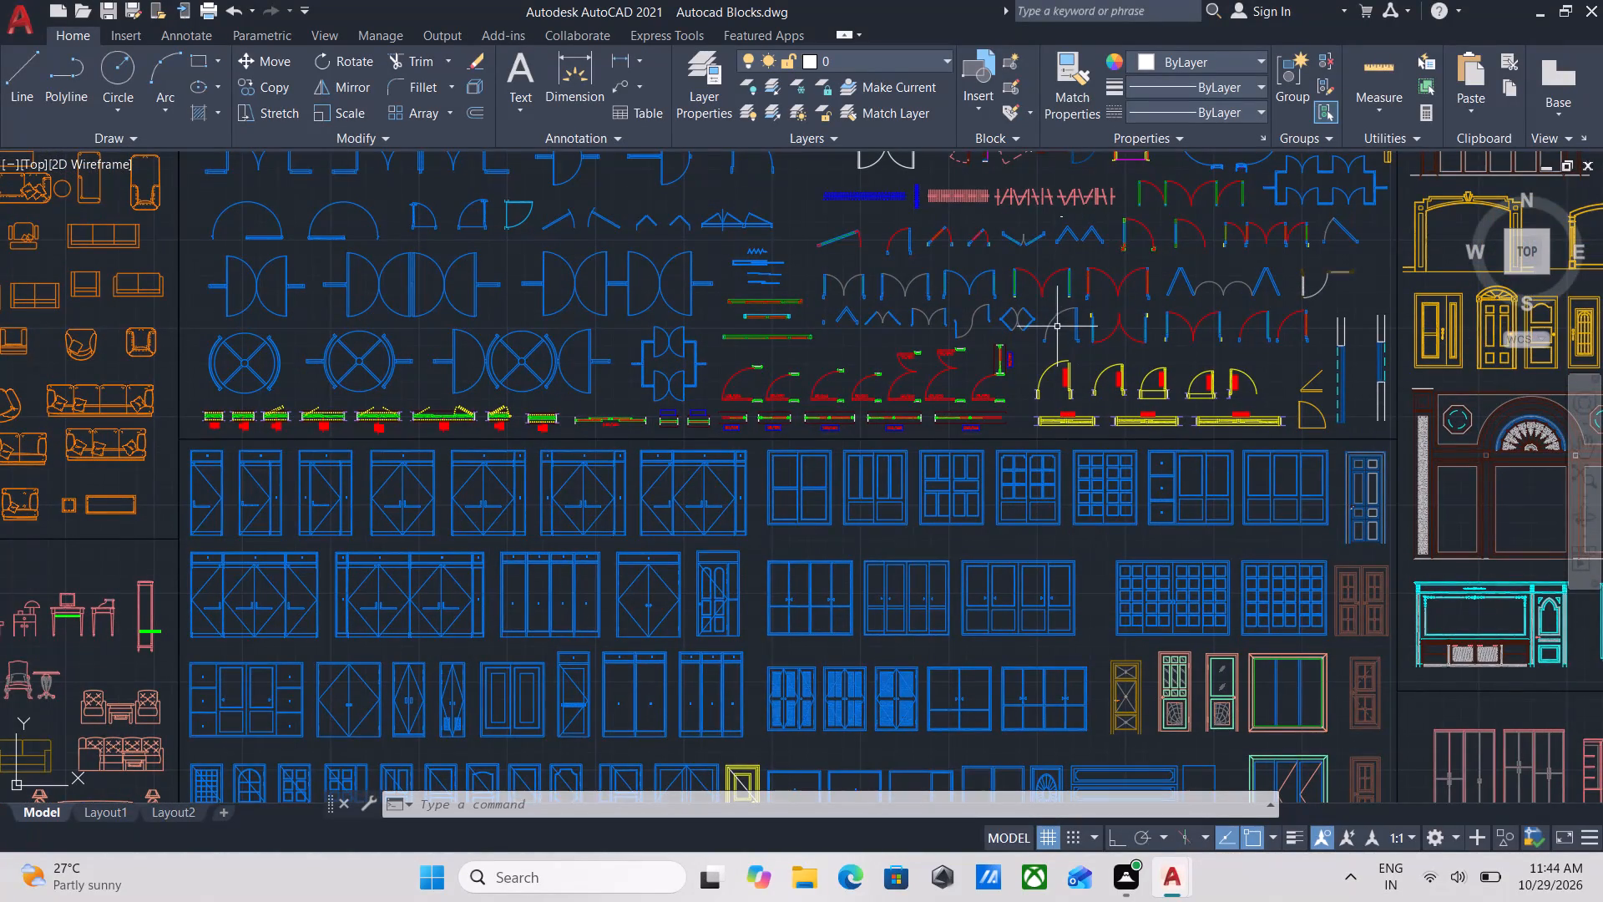
{"action": "middle_click_drag", "start_coordinate": [1057, 327], "coordinate": [1065, 433]}
{"action": "scroll", "coordinate": [967, 354], "scroll_direction": "up", "scroll_amount": 6}
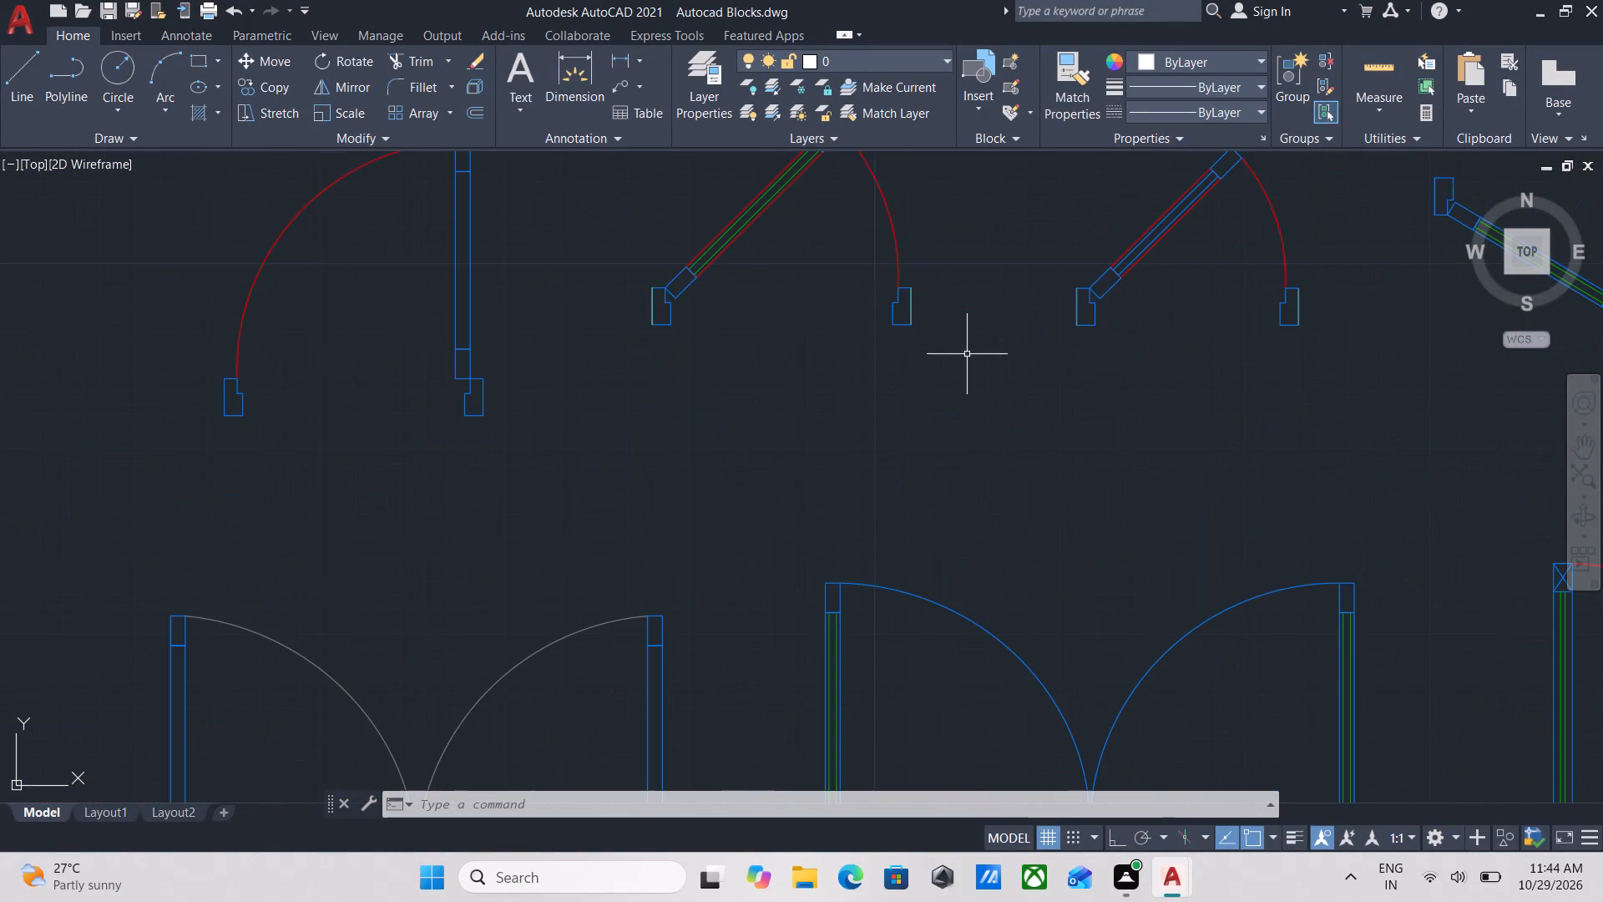
{"action": "middle_click_drag", "start_coordinate": [967, 354], "coordinate": [1013, 509]}
{"action": "left_click", "coordinate": [1019, 530]}
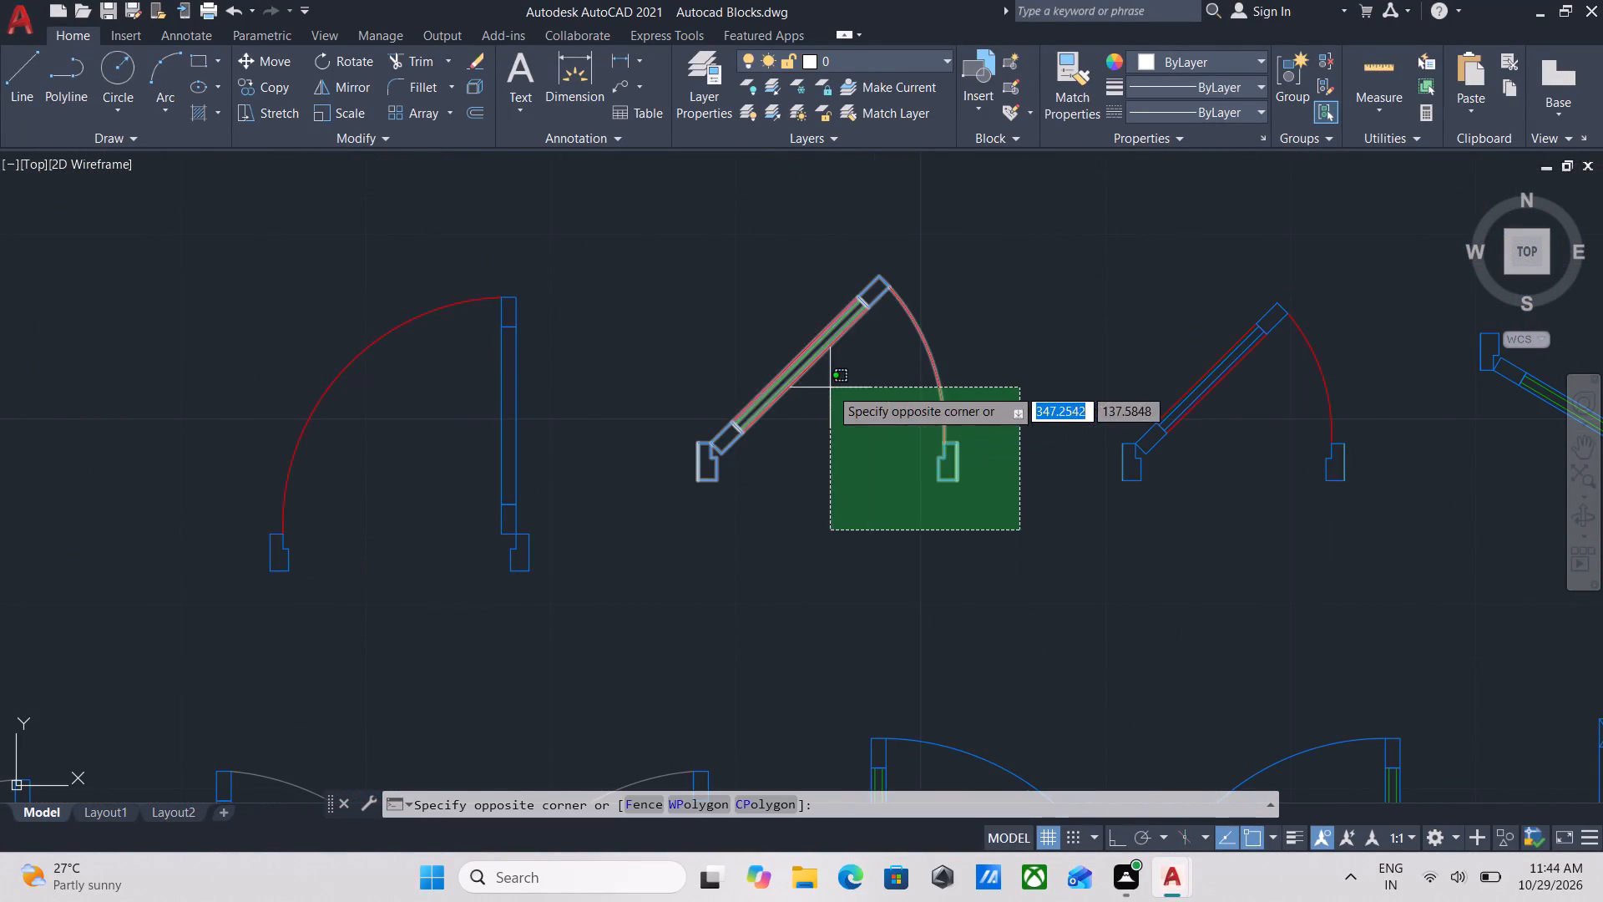
{"action": "left_click", "coordinate": [830, 388]}
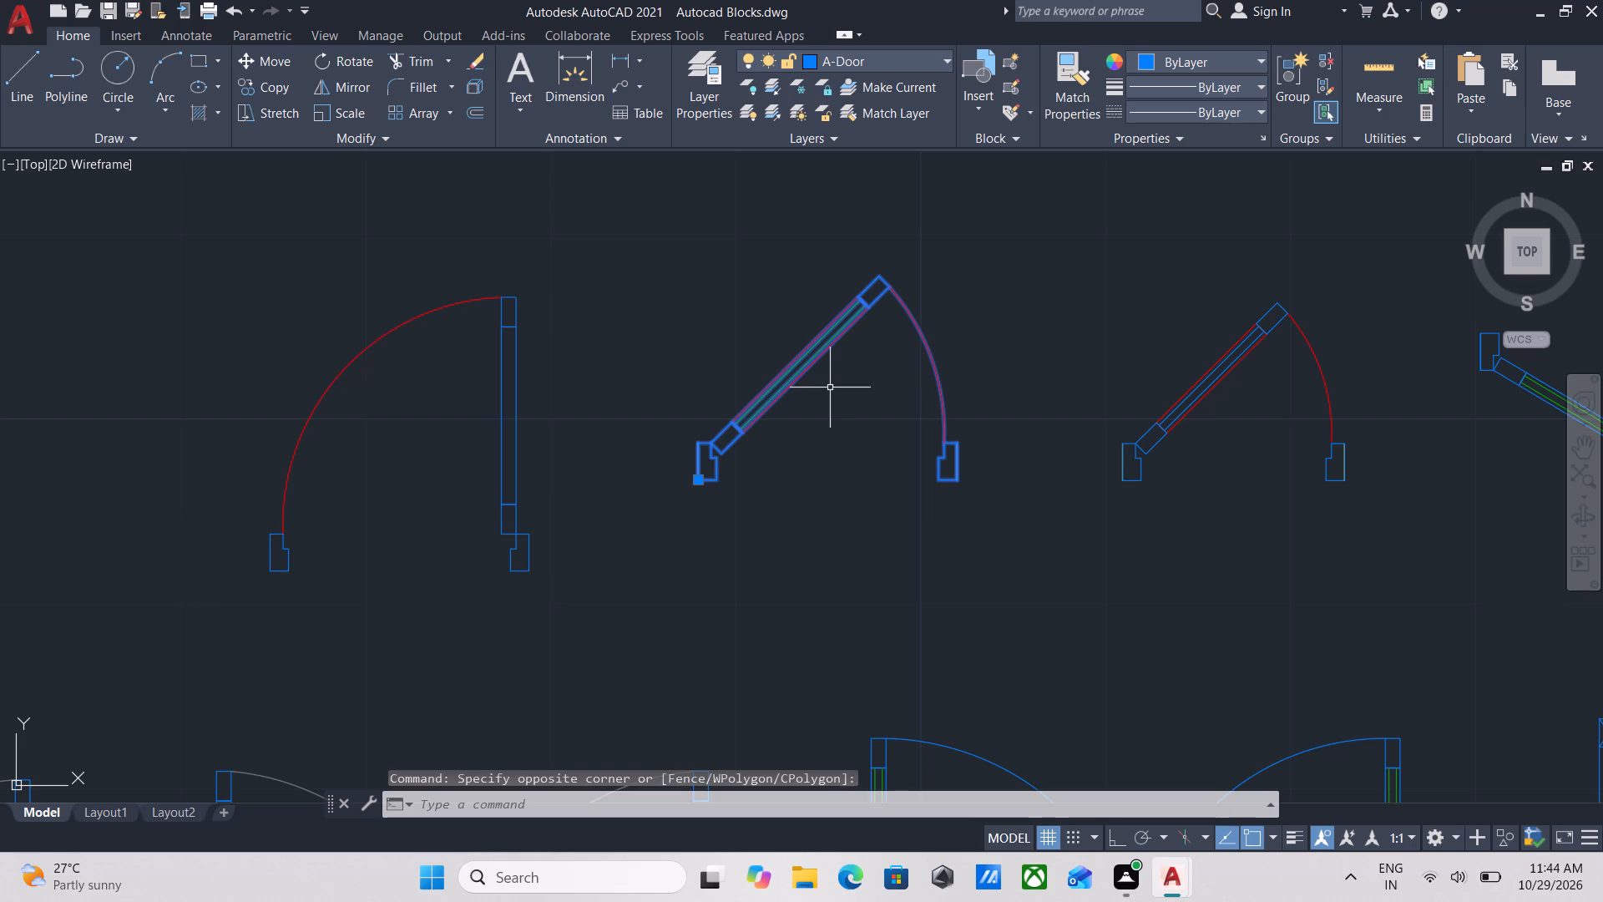
{"action": "key", "text": "ctrl+c"}
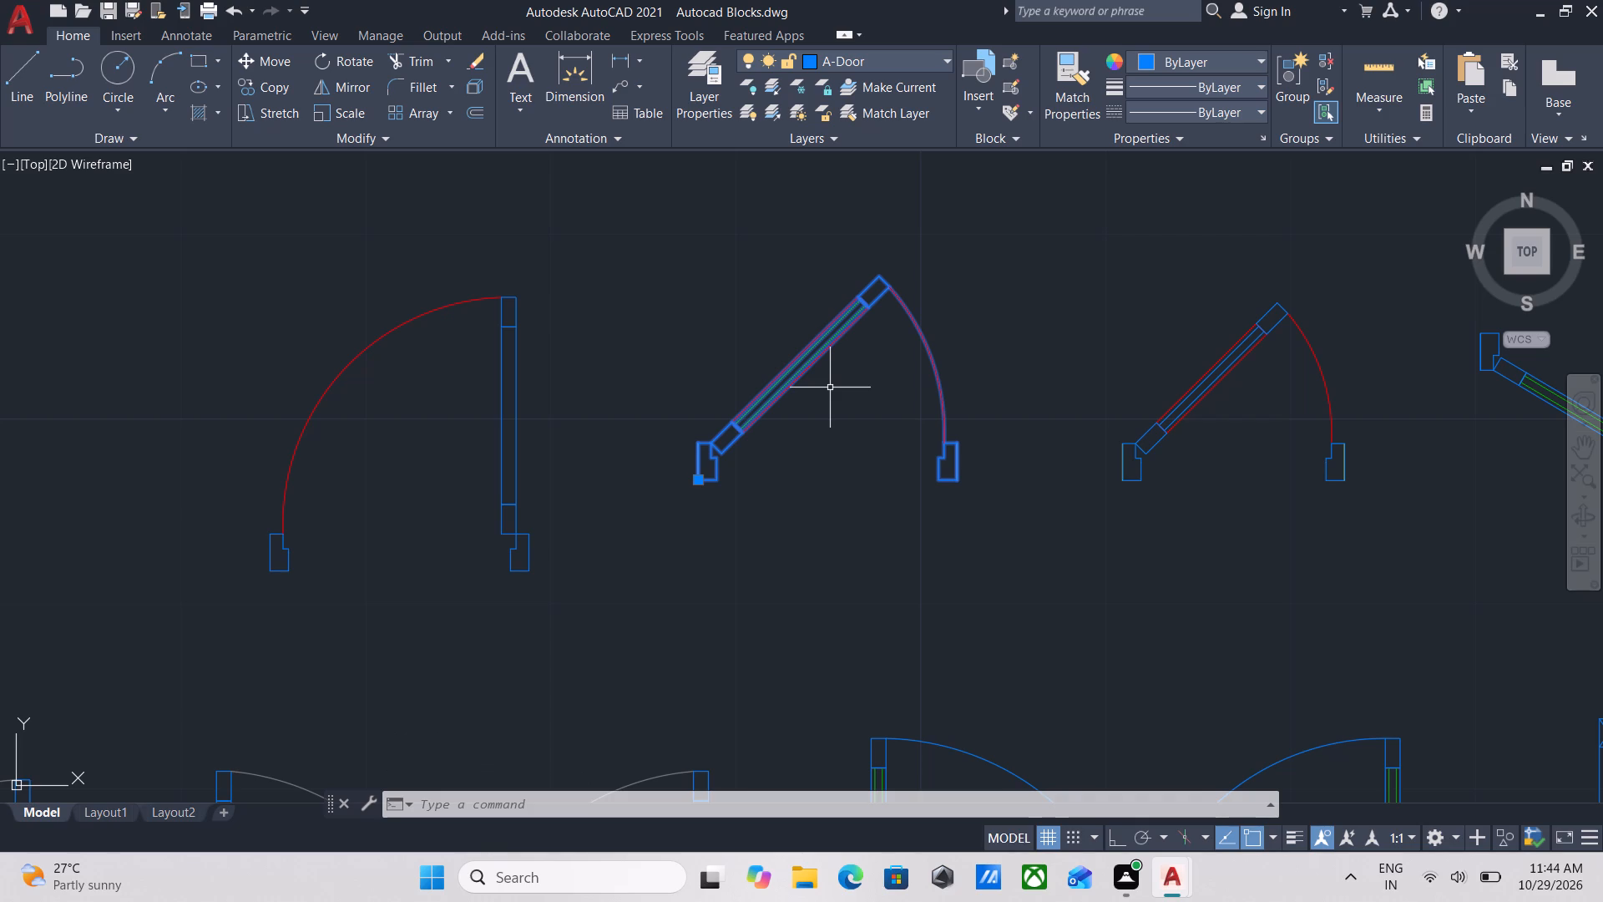
{"action": "key", "text": "ctrl+c"}
Examine the single, double and folding door plan blocks and the partition symbols around the copied door.
{"action": "scroll", "coordinate": [896, 362], "scroll_direction": "down", "scroll_amount": 2}
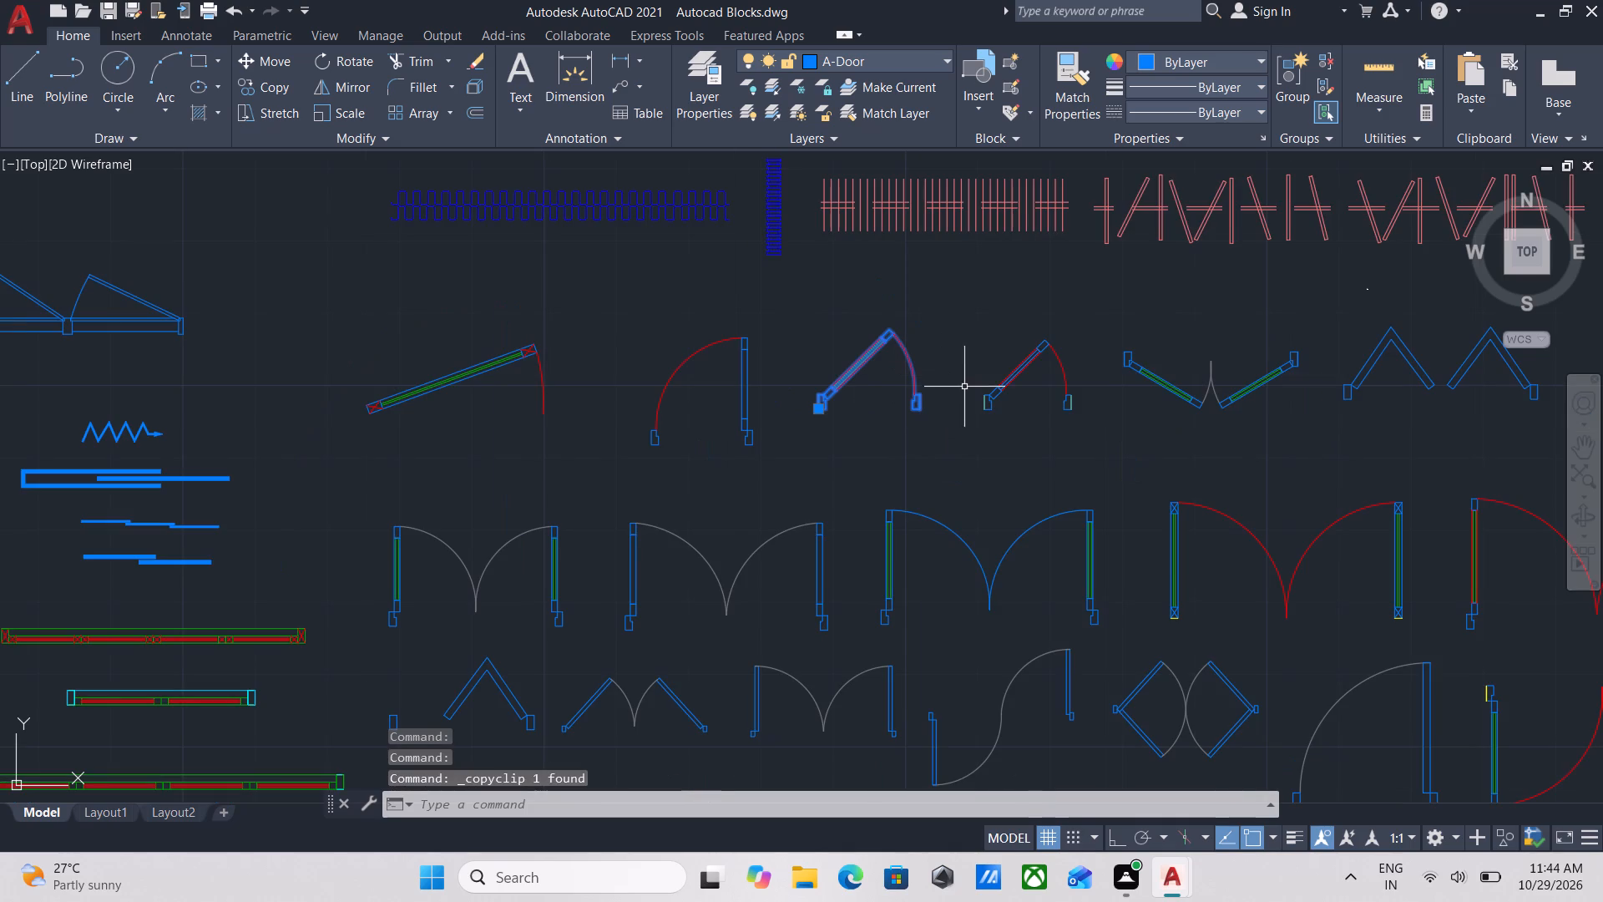
{"action": "middle_click_drag", "start_coordinate": [1008, 404], "coordinate": [911, 367]}
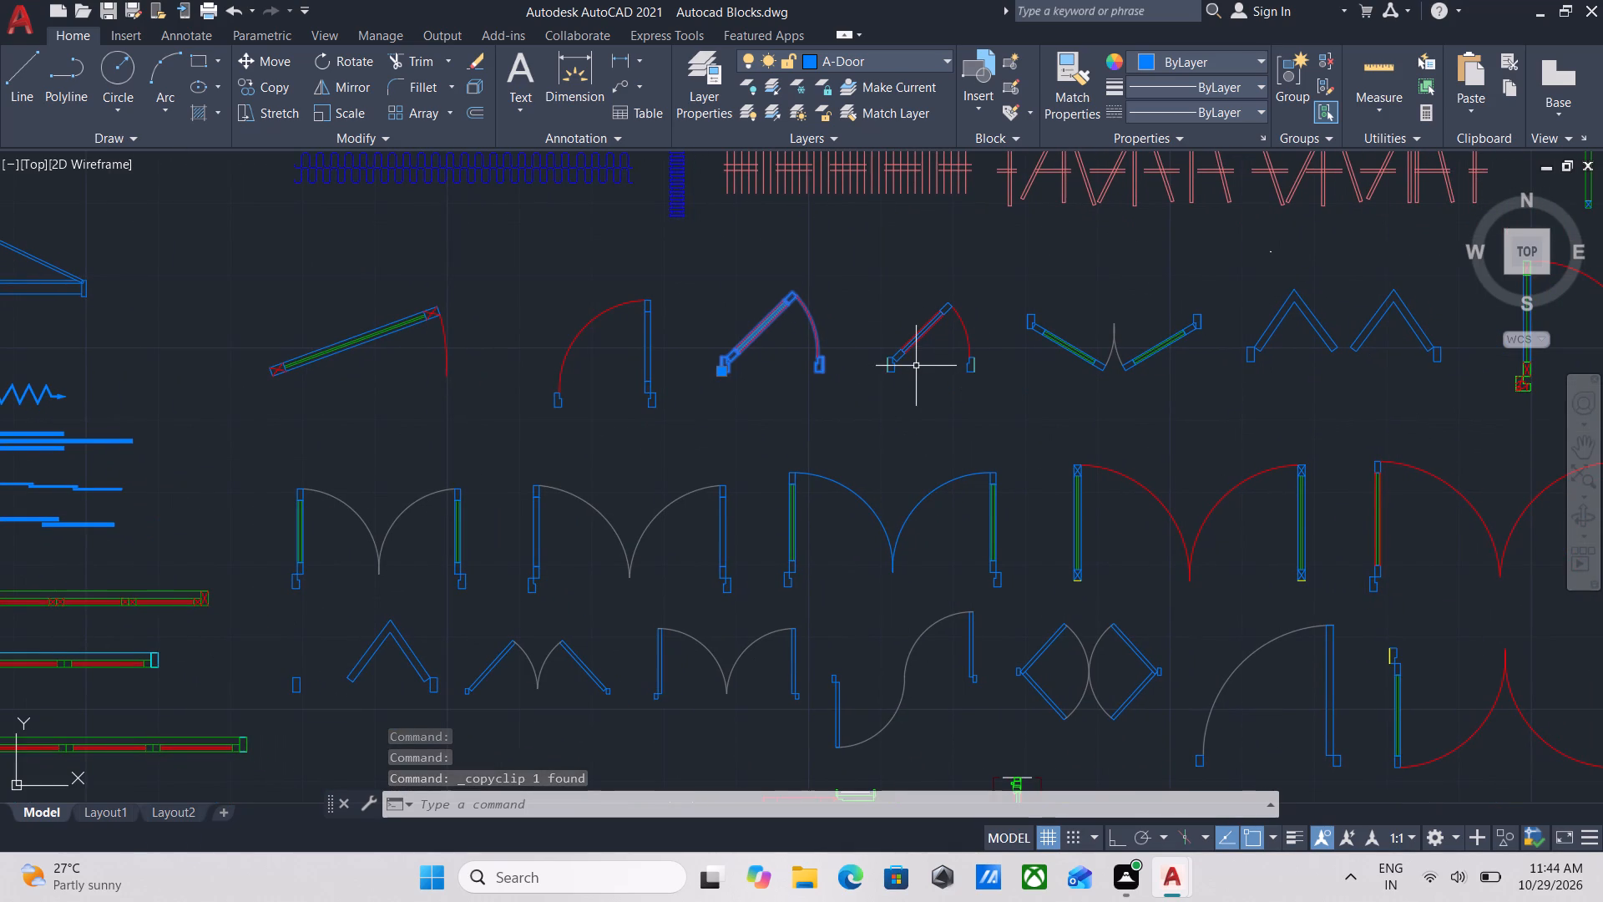
{"action": "middle_click_drag", "start_coordinate": [738, 443], "coordinate": [783, 431]}
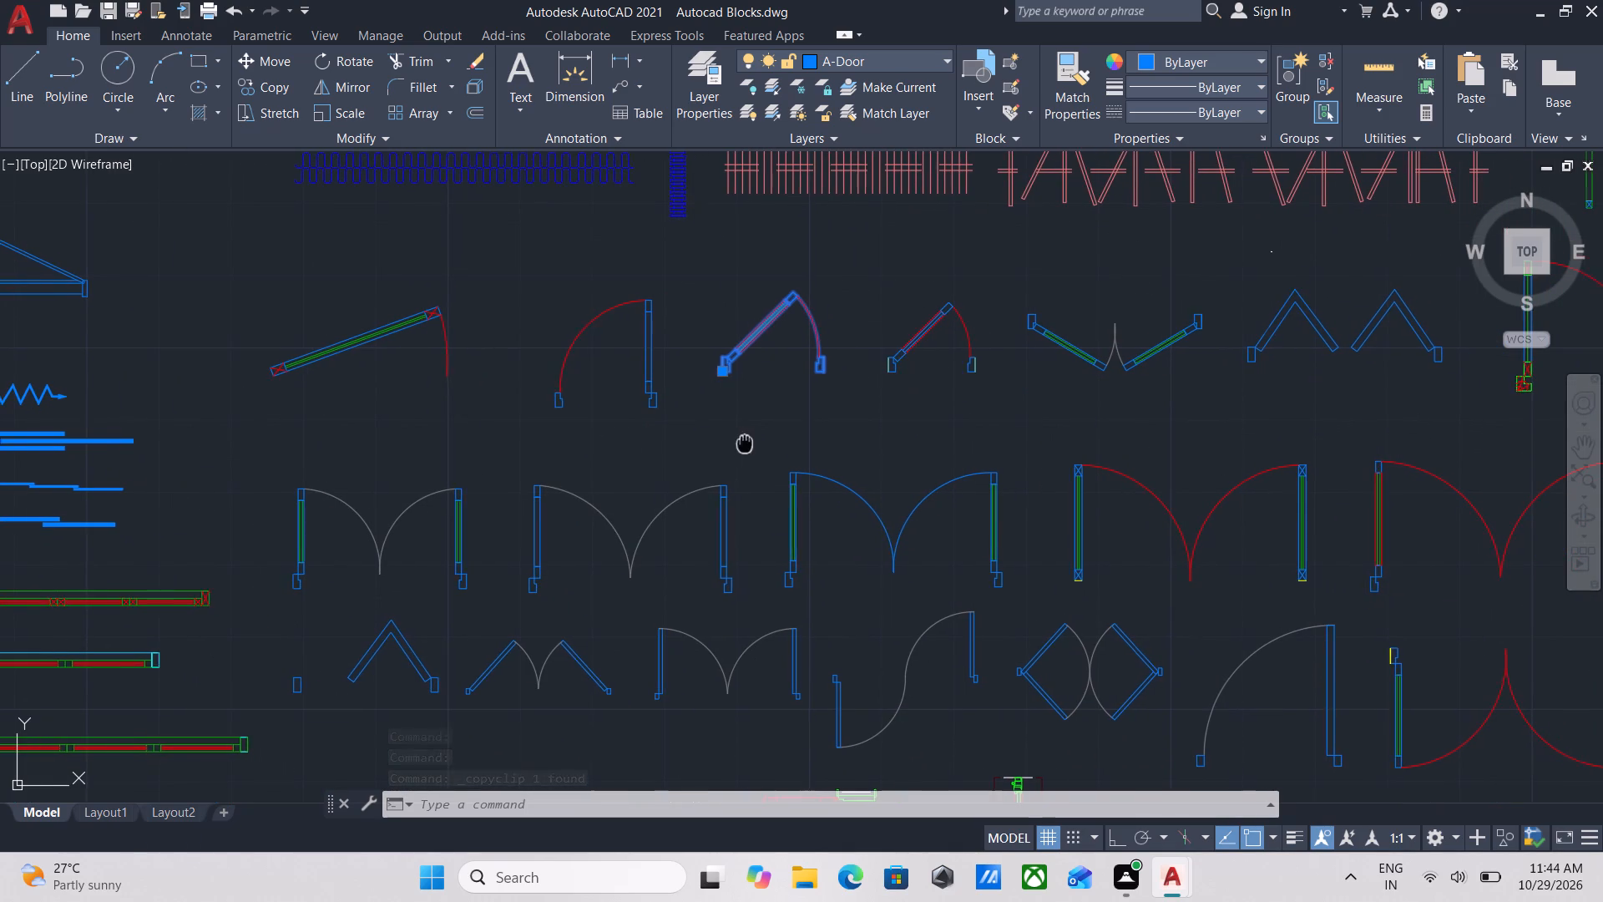
{"action": "middle_click_drag", "start_coordinate": [783, 431], "coordinate": [810, 416]}
{"action": "scroll", "coordinate": [531, 423], "scroll_direction": "down", "scroll_amount": 1}
{"action": "middle_click_drag", "start_coordinate": [531, 423], "coordinate": [562, 456]}
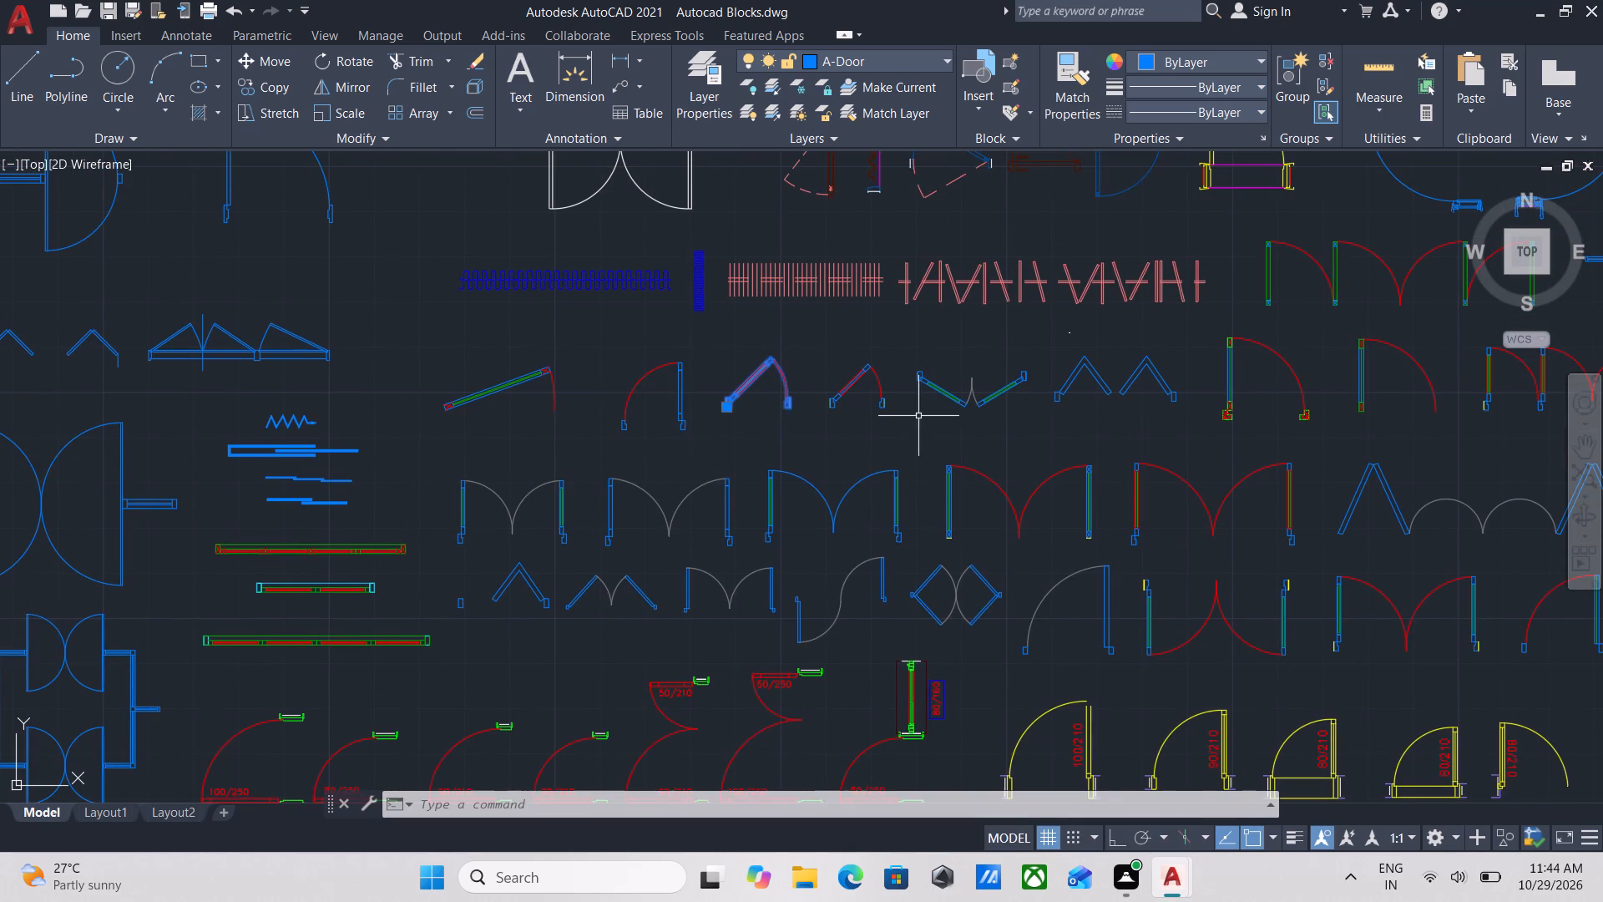
{"action": "scroll", "coordinate": [935, 410], "scroll_direction": "down", "scroll_amount": 2}
{"action": "middle_click_drag", "start_coordinate": [933, 410], "coordinate": [867, 432]}
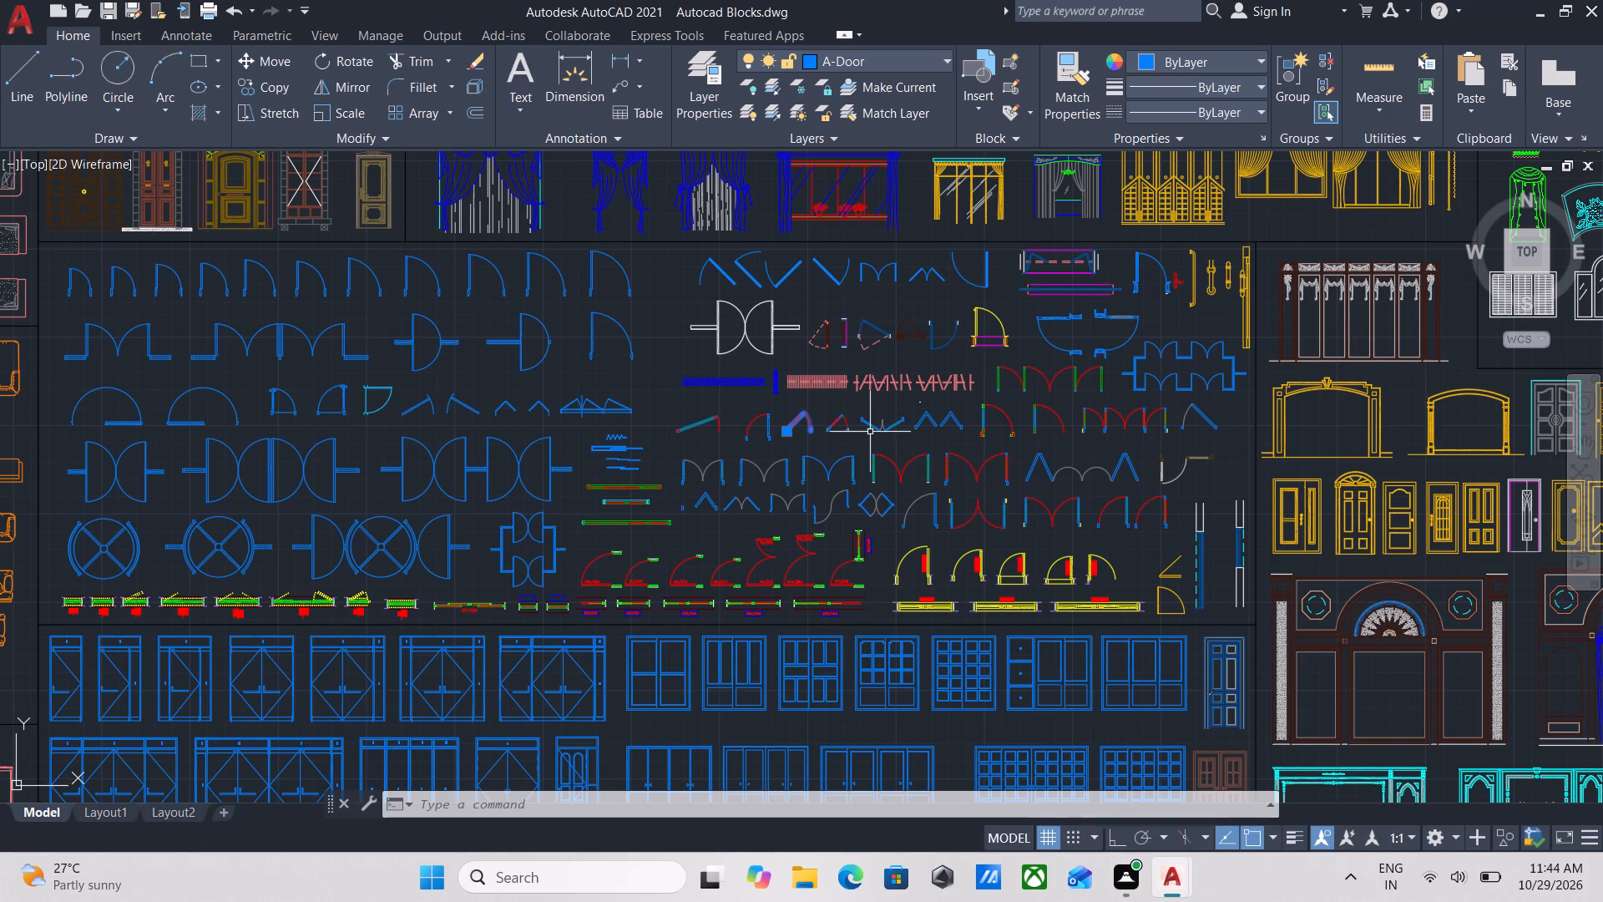
{"action": "middle_click_drag", "start_coordinate": [885, 430], "coordinate": [909, 479]}
{"action": "scroll", "coordinate": [909, 479], "scroll_direction": "up", "scroll_amount": 1}
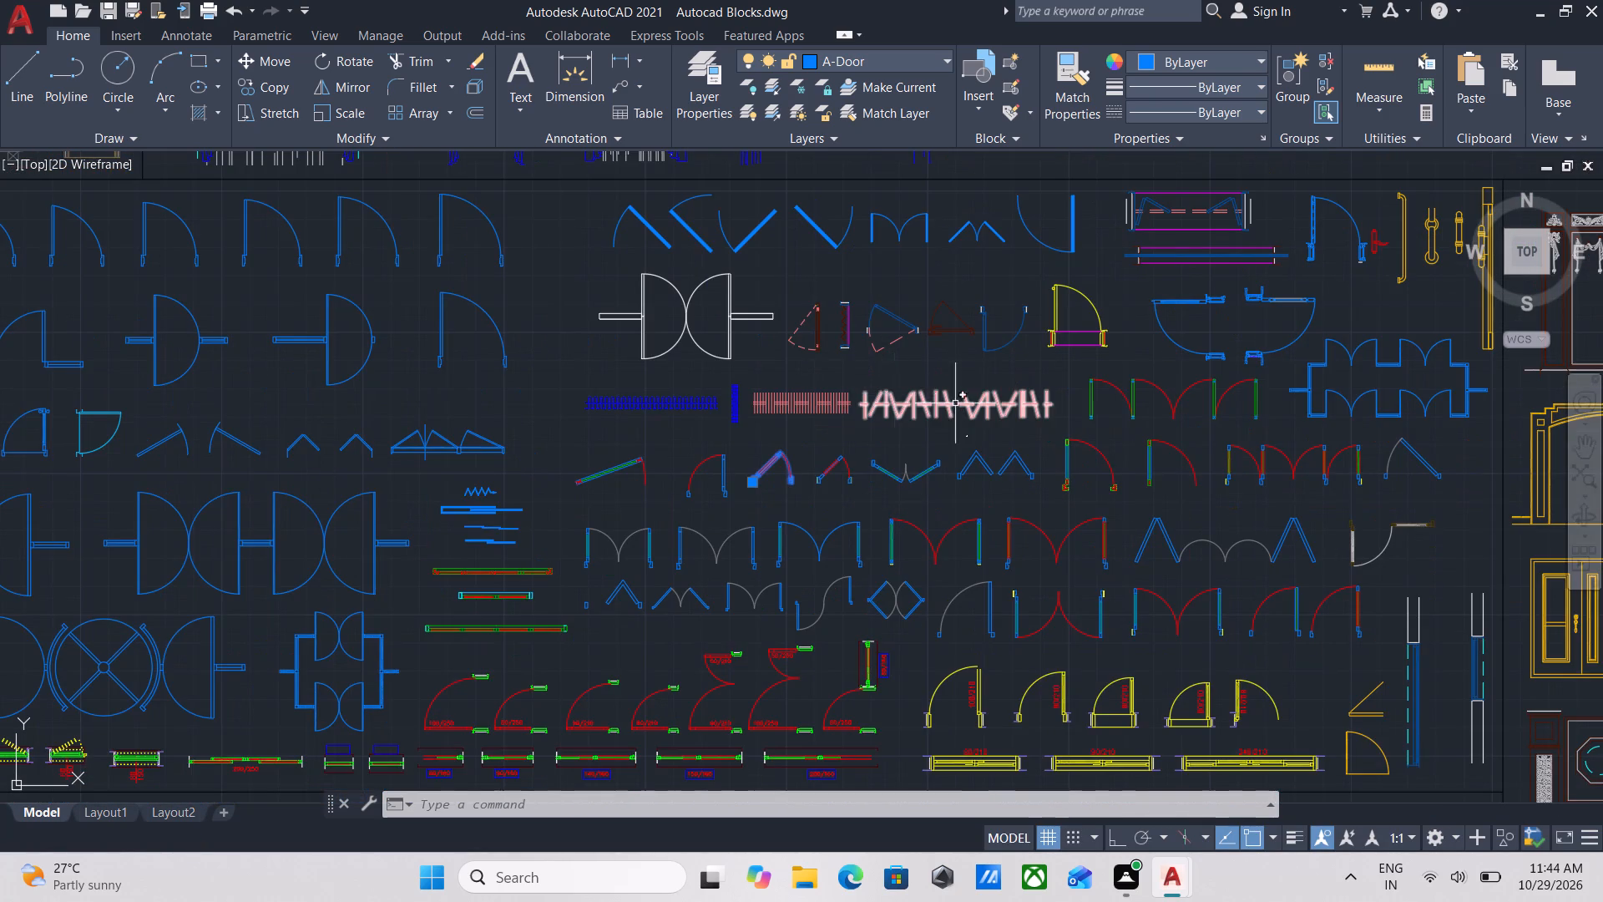
{"action": "middle_click_drag", "start_coordinate": [1050, 403], "coordinate": [802, 467]}
{"action": "scroll", "coordinate": [1081, 415], "scroll_direction": "down", "scroll_amount": 1}
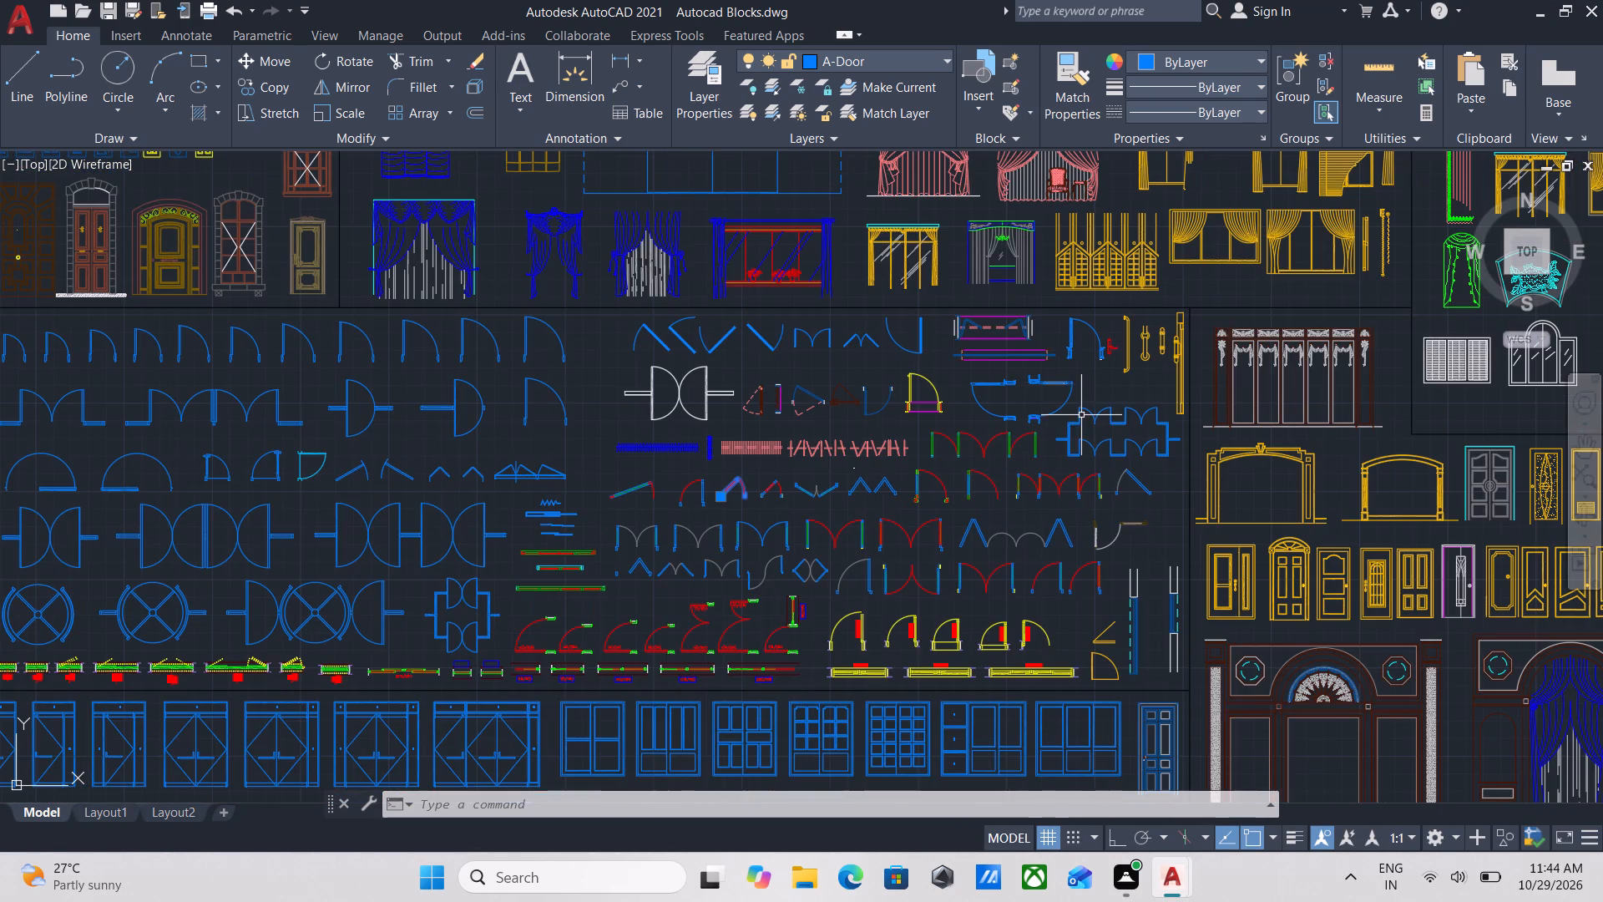
{"action": "middle_click_drag", "start_coordinate": [766, 504], "coordinate": [878, 600]}
{"action": "scroll", "coordinate": [850, 561], "scroll_direction": "up", "scroll_amount": 4}
{"action": "scroll", "coordinate": [857, 550], "scroll_direction": "down", "scroll_amount": 2}
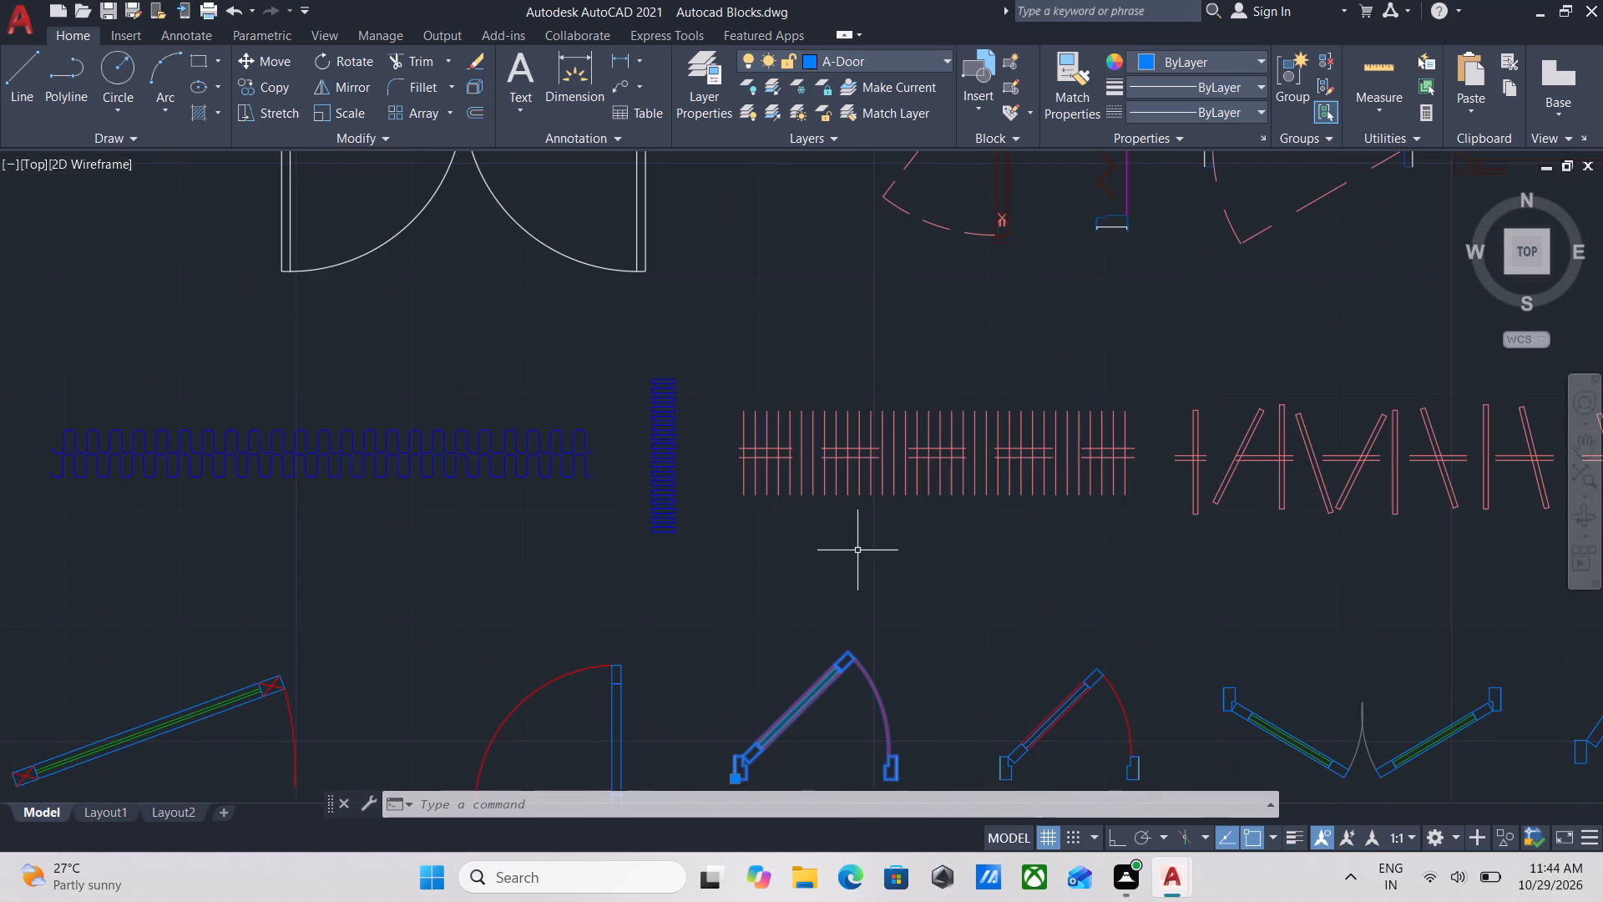
{"action": "middle_click_drag", "start_coordinate": [857, 550], "coordinate": [846, 454]}
{"action": "scroll", "coordinate": [726, 645], "scroll_direction": "down", "scroll_amount": 2}
{"action": "middle_click_drag", "start_coordinate": [708, 646], "coordinate": [752, 453]}
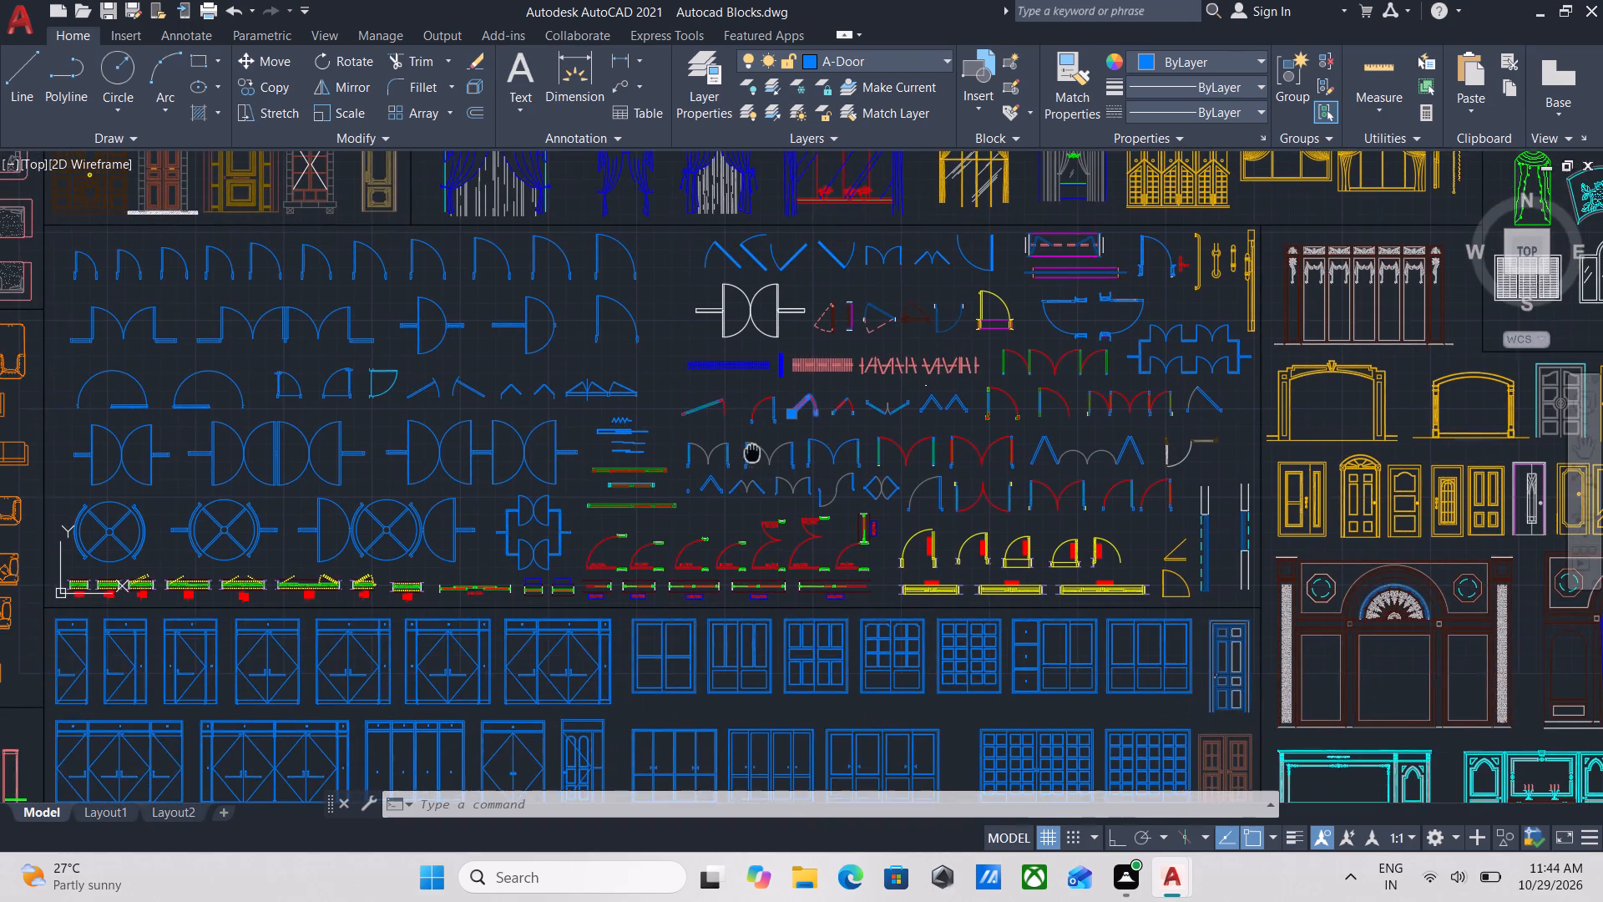
Add the shortest sliding panel plan block, framed in cyan, to the selection and copy it together with the half-open door.
{"action": "scroll", "coordinate": [635, 510], "scroll_direction": "up", "scroll_amount": 3}
{"action": "middle_click_drag", "start_coordinate": [635, 470], "coordinate": [655, 429]}
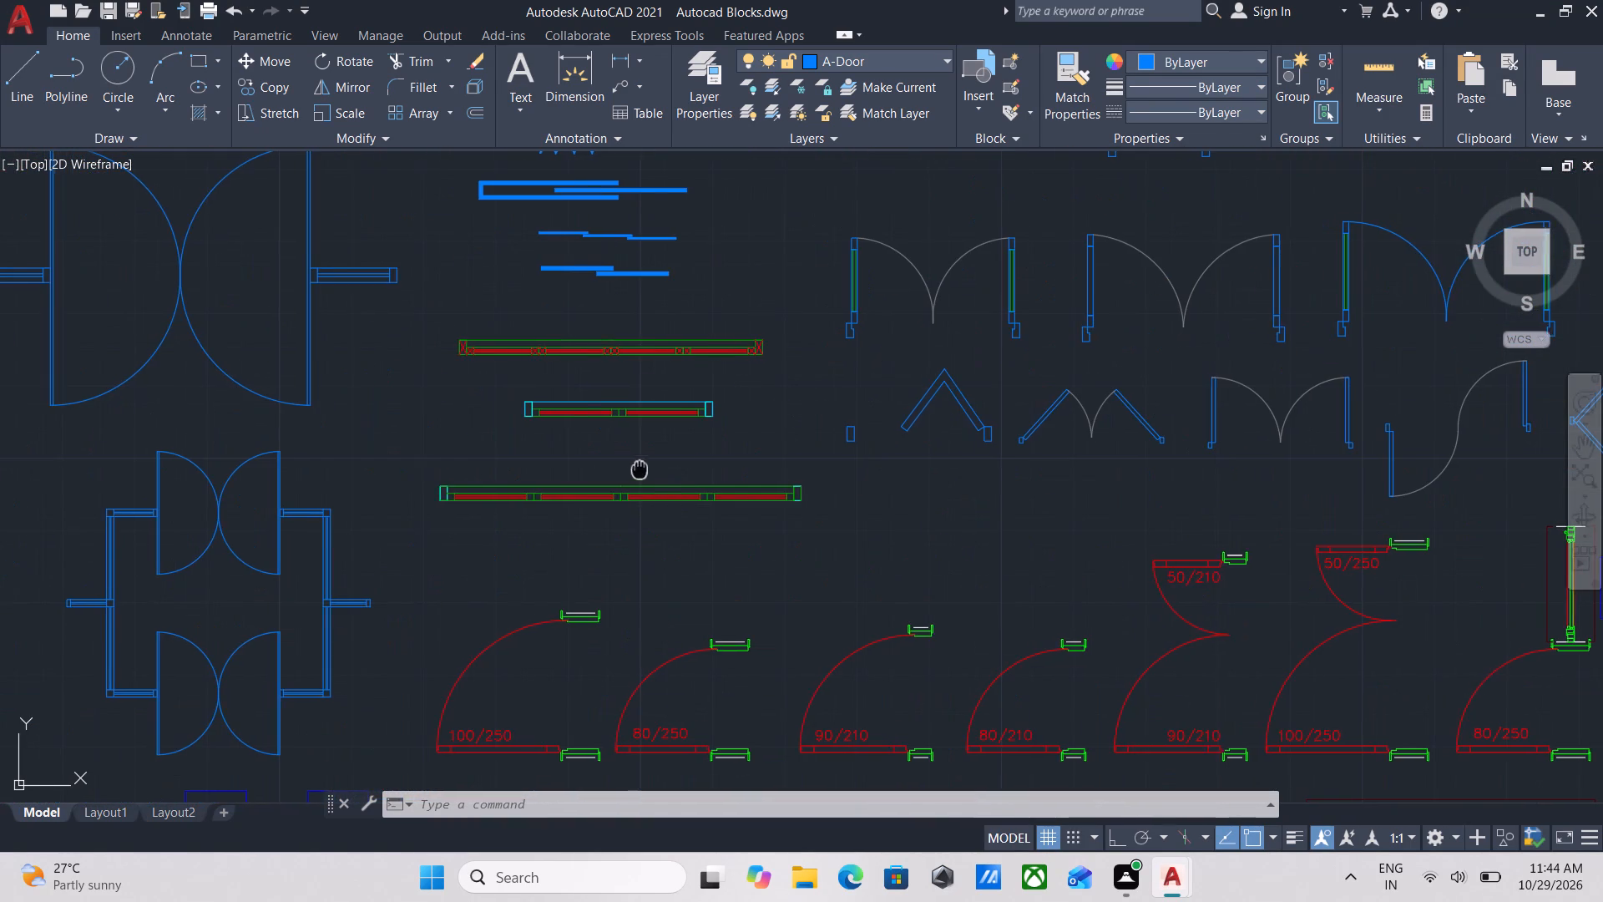
{"action": "middle_click_drag", "start_coordinate": [655, 429], "coordinate": [665, 312]}
{"action": "scroll", "coordinate": [665, 312], "scroll_direction": "up", "scroll_amount": 1}
{"action": "scroll", "coordinate": [678, 433], "scroll_direction": "down", "scroll_amount": 2}
{"action": "middle_click_drag", "start_coordinate": [668, 464], "coordinate": [723, 366]}
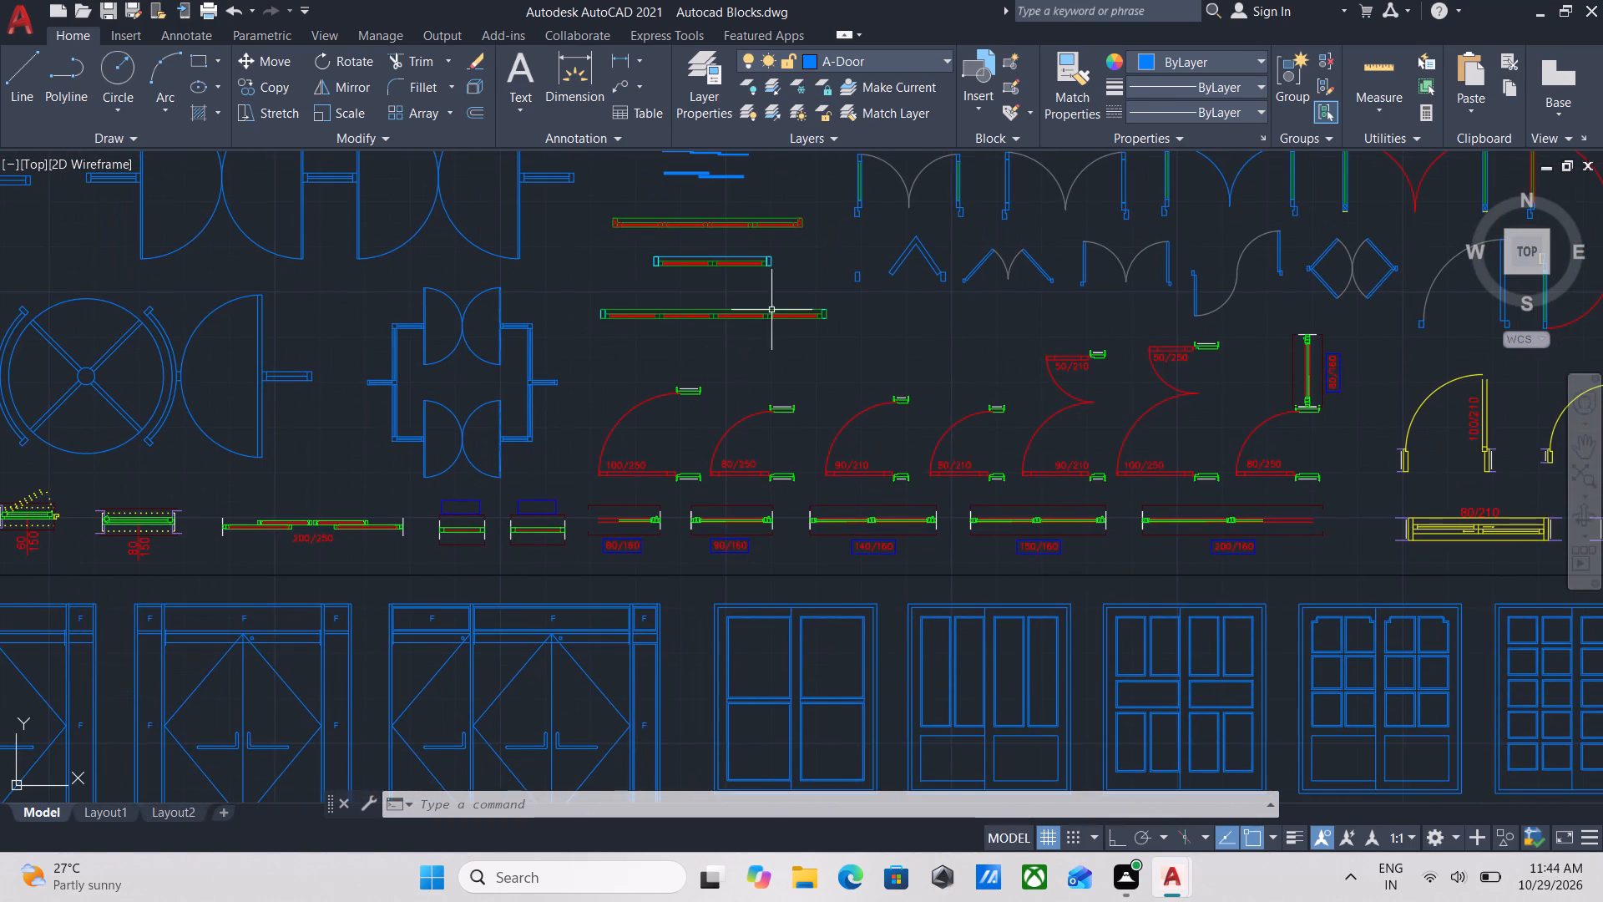
{"action": "scroll", "coordinate": [766, 283], "scroll_direction": "up", "scroll_amount": 1}
{"action": "middle_click_drag", "start_coordinate": [774, 285], "coordinate": [776, 302]}
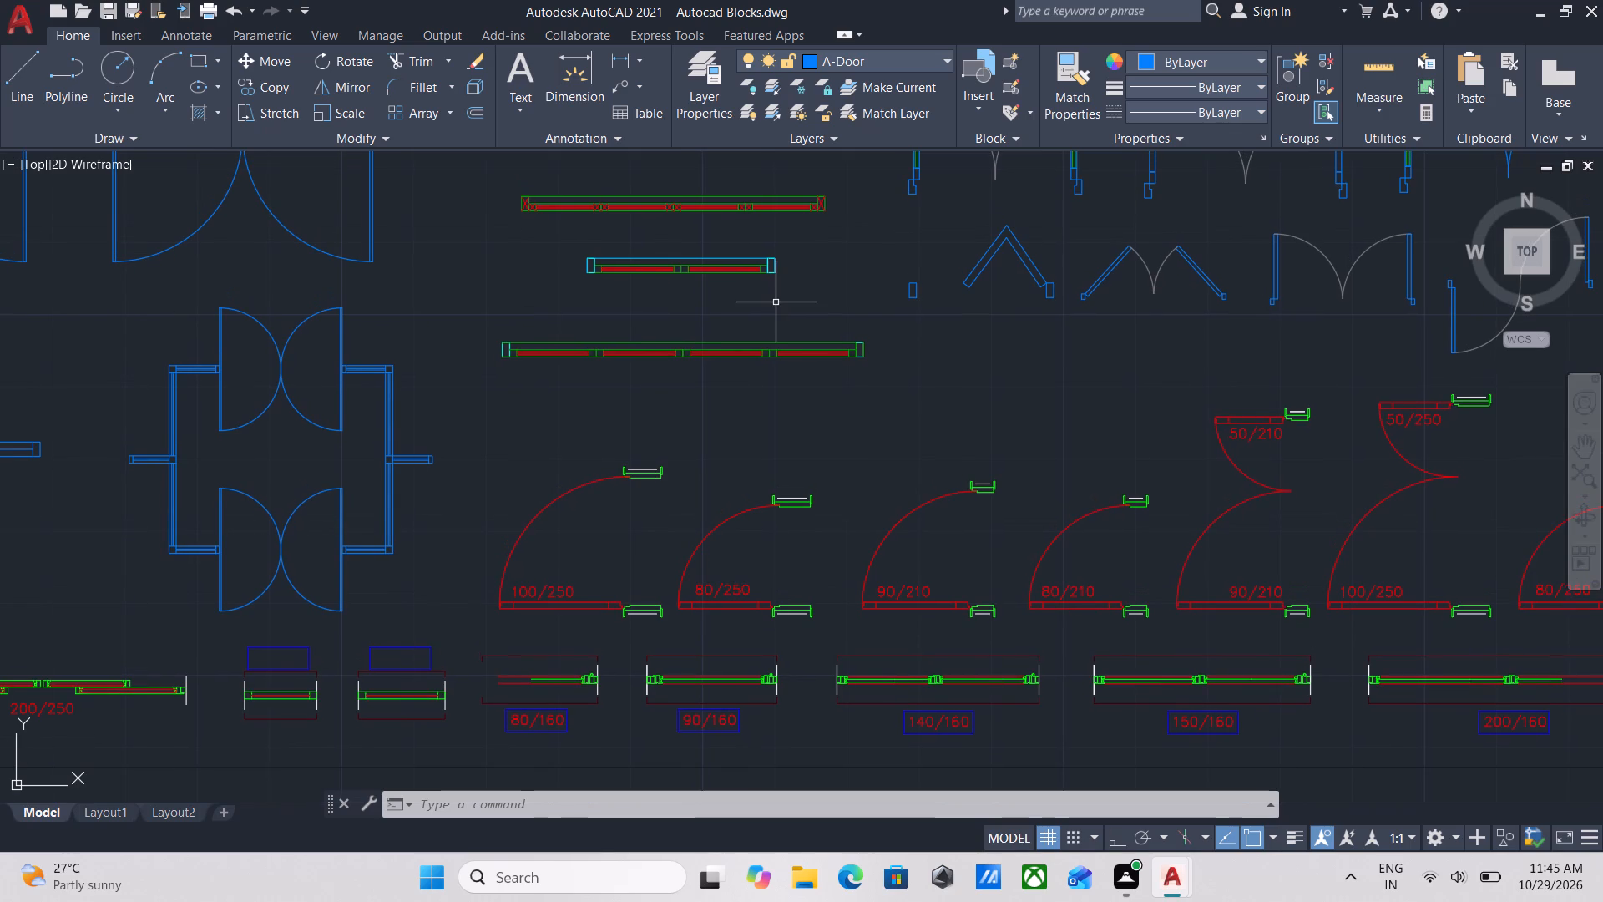
{"action": "left_click", "coordinate": [798, 297]}
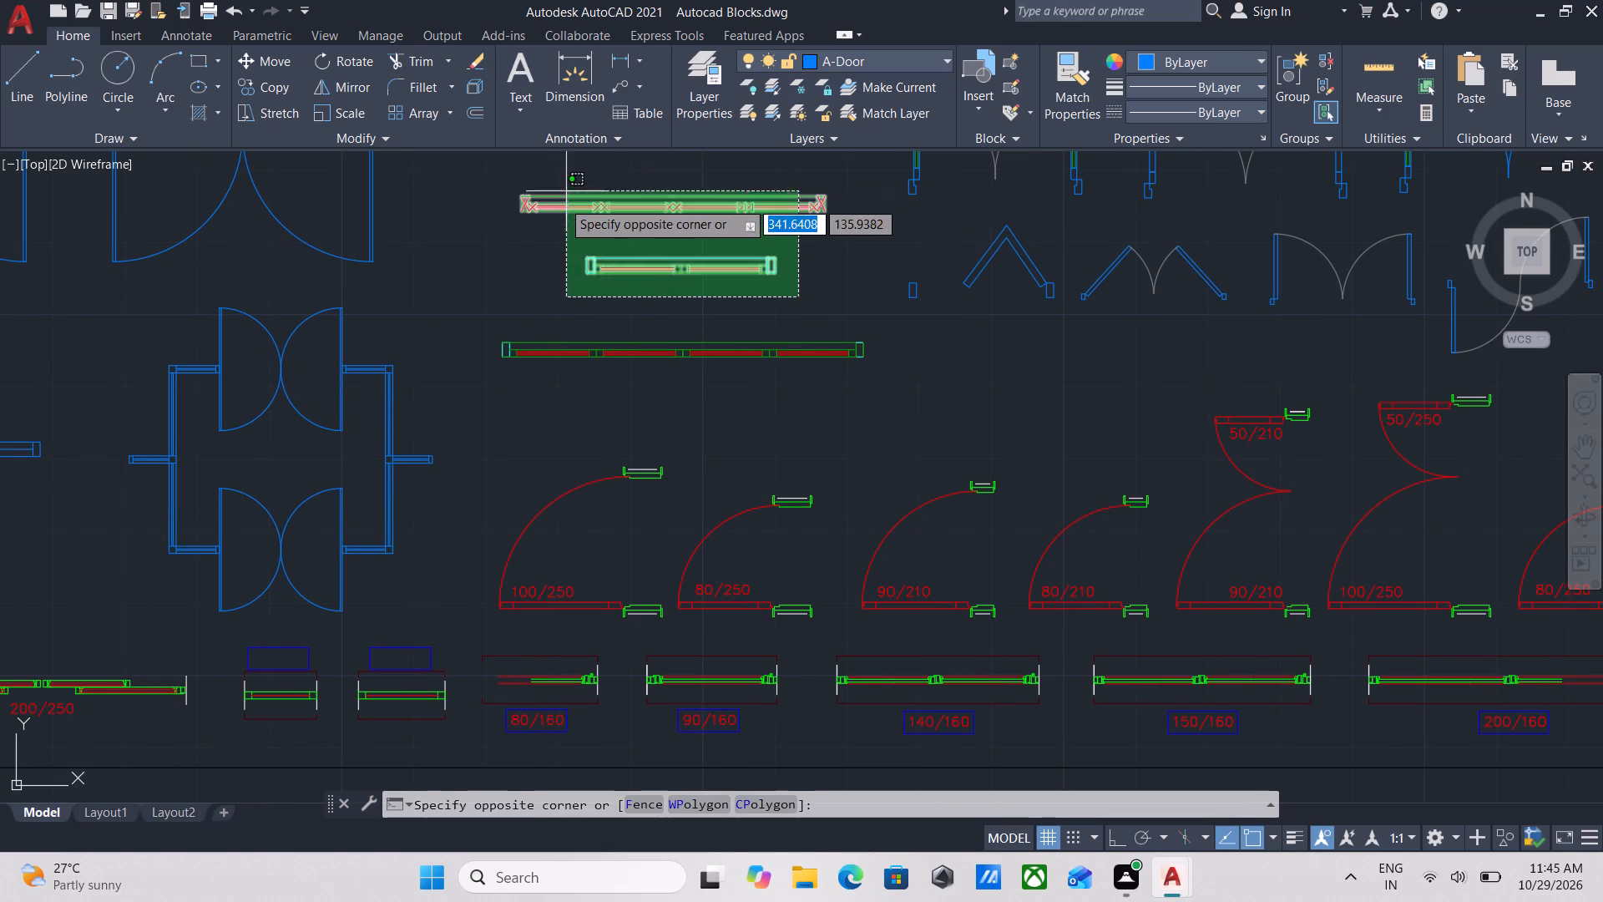
{"action": "left_click", "coordinate": [552, 244]}
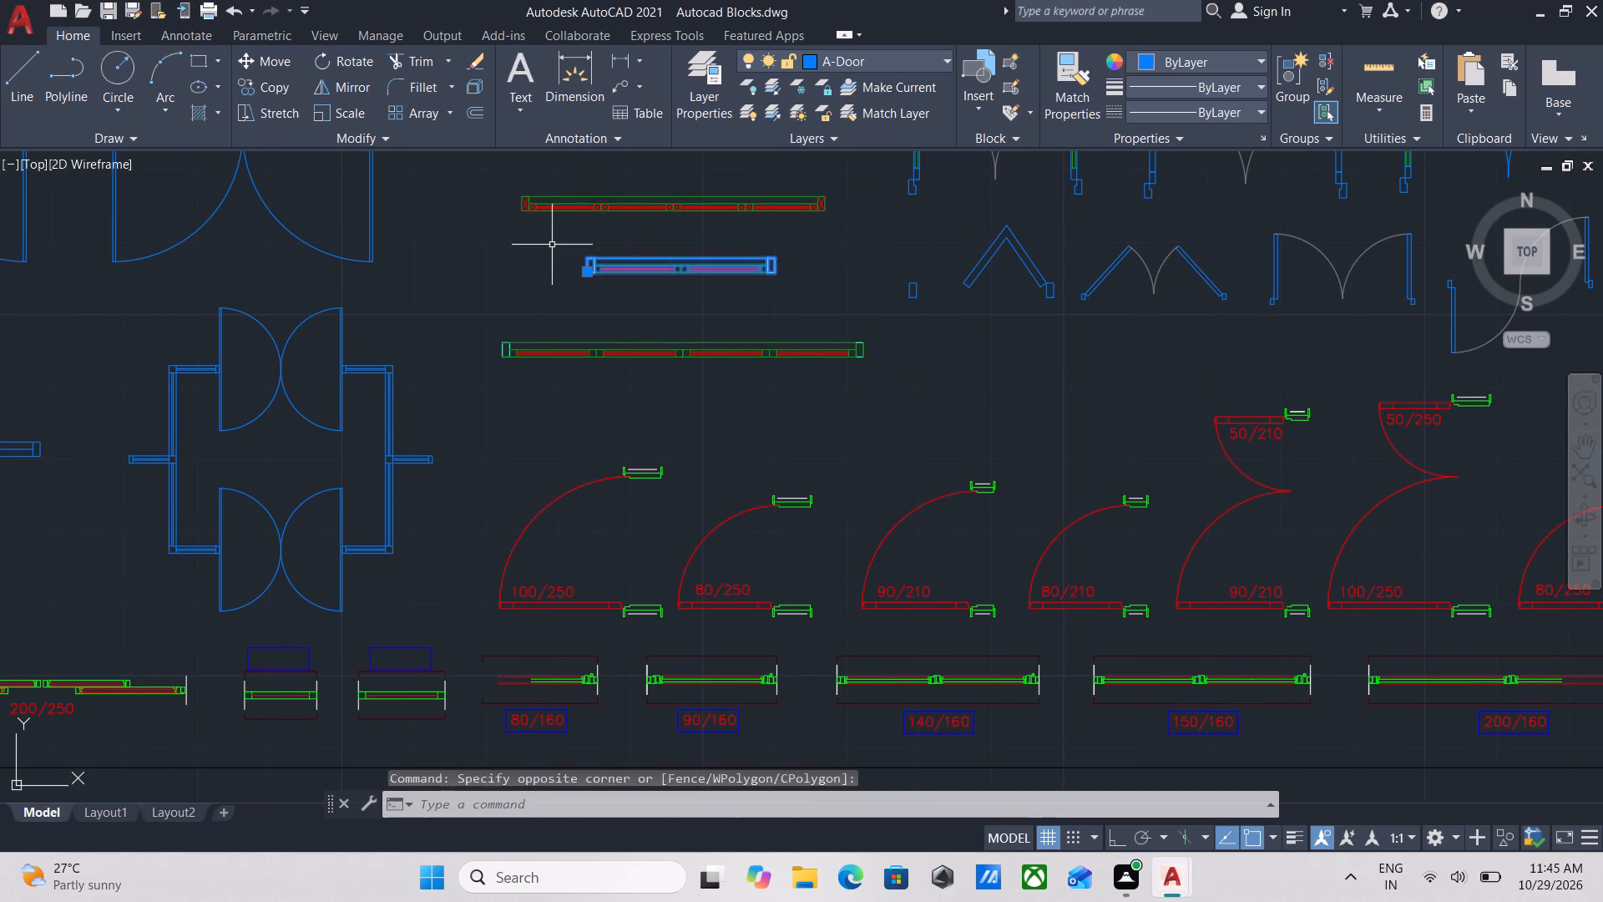
{"action": "key", "text": "ctrl+c"}
{"action": "key", "text": "ctrl+c"}
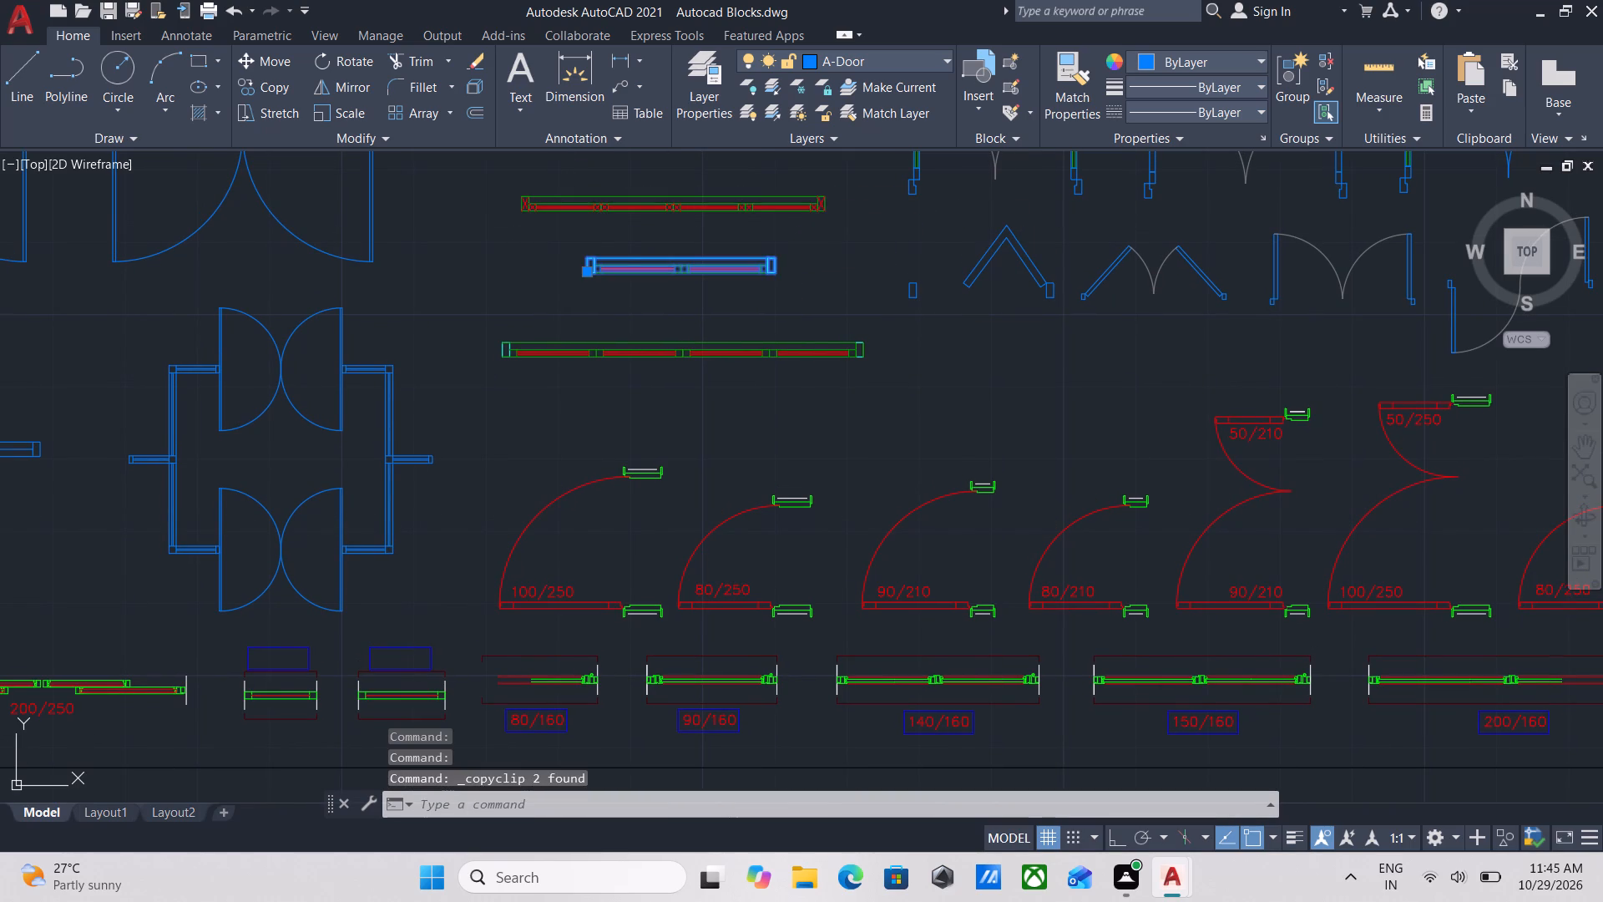
Review the double, folding and size-labelled swing door plan blocks around the sliding panel blocks.
{"action": "scroll", "coordinate": [598, 227], "scroll_direction": "down", "scroll_amount": 2}
{"action": "scroll", "coordinate": [721, 261], "scroll_direction": "down", "scroll_amount": 1}
{"action": "middle_click_drag", "start_coordinate": [778, 266], "coordinate": [833, 420]}
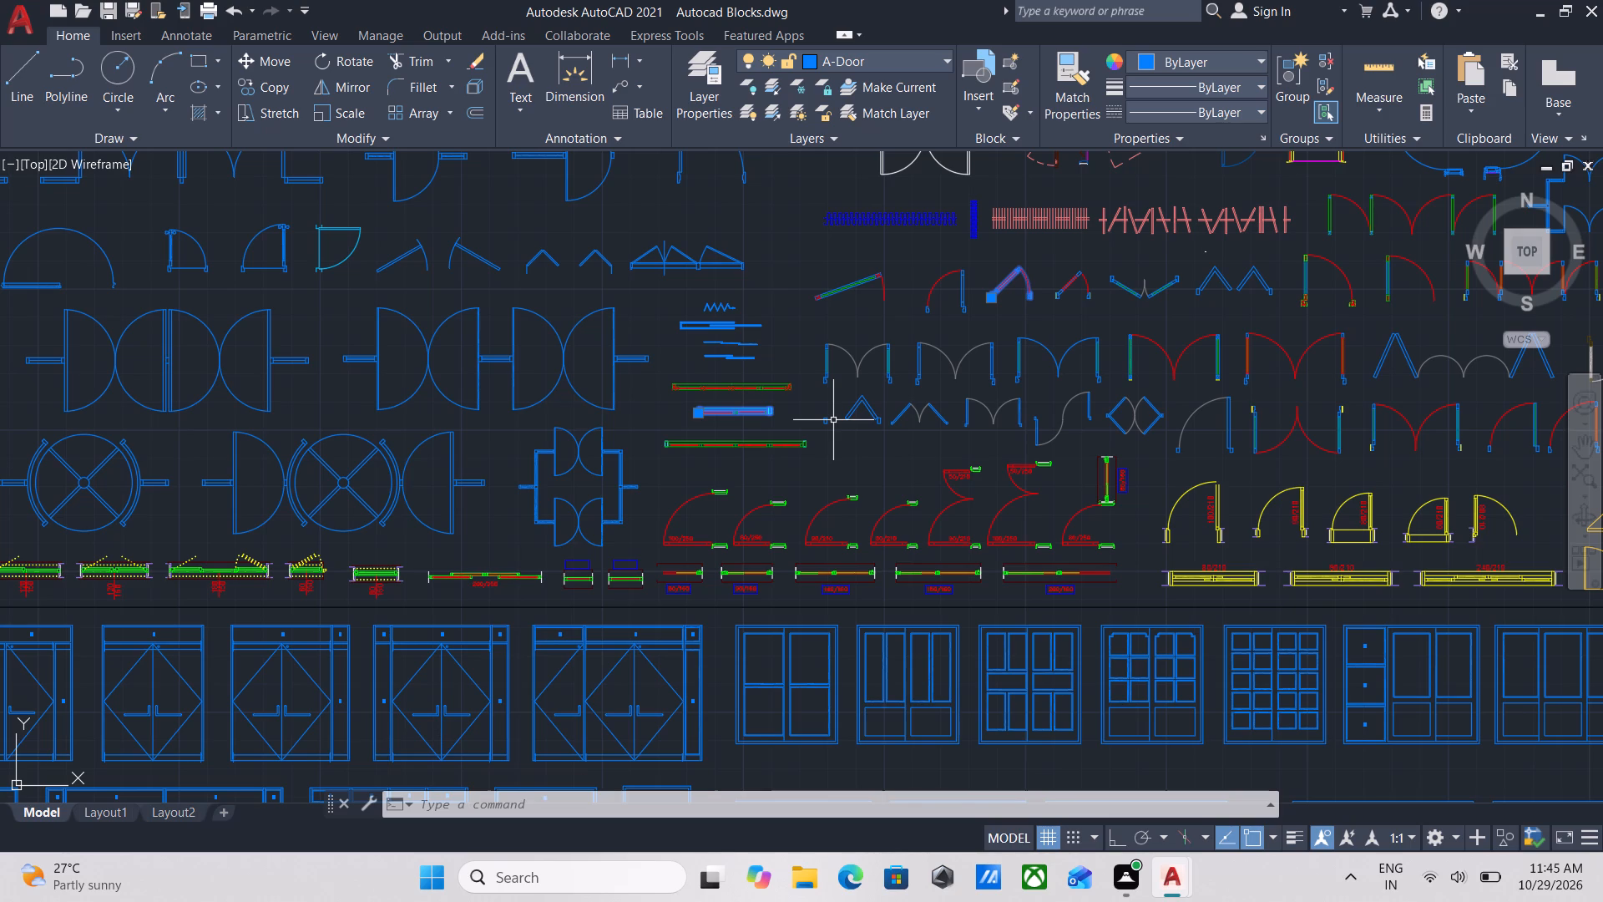
{"action": "scroll", "coordinate": [874, 436], "scroll_direction": "up", "scroll_amount": 2}
{"action": "middle_click_drag", "start_coordinate": [886, 411], "coordinate": [650, 466]}
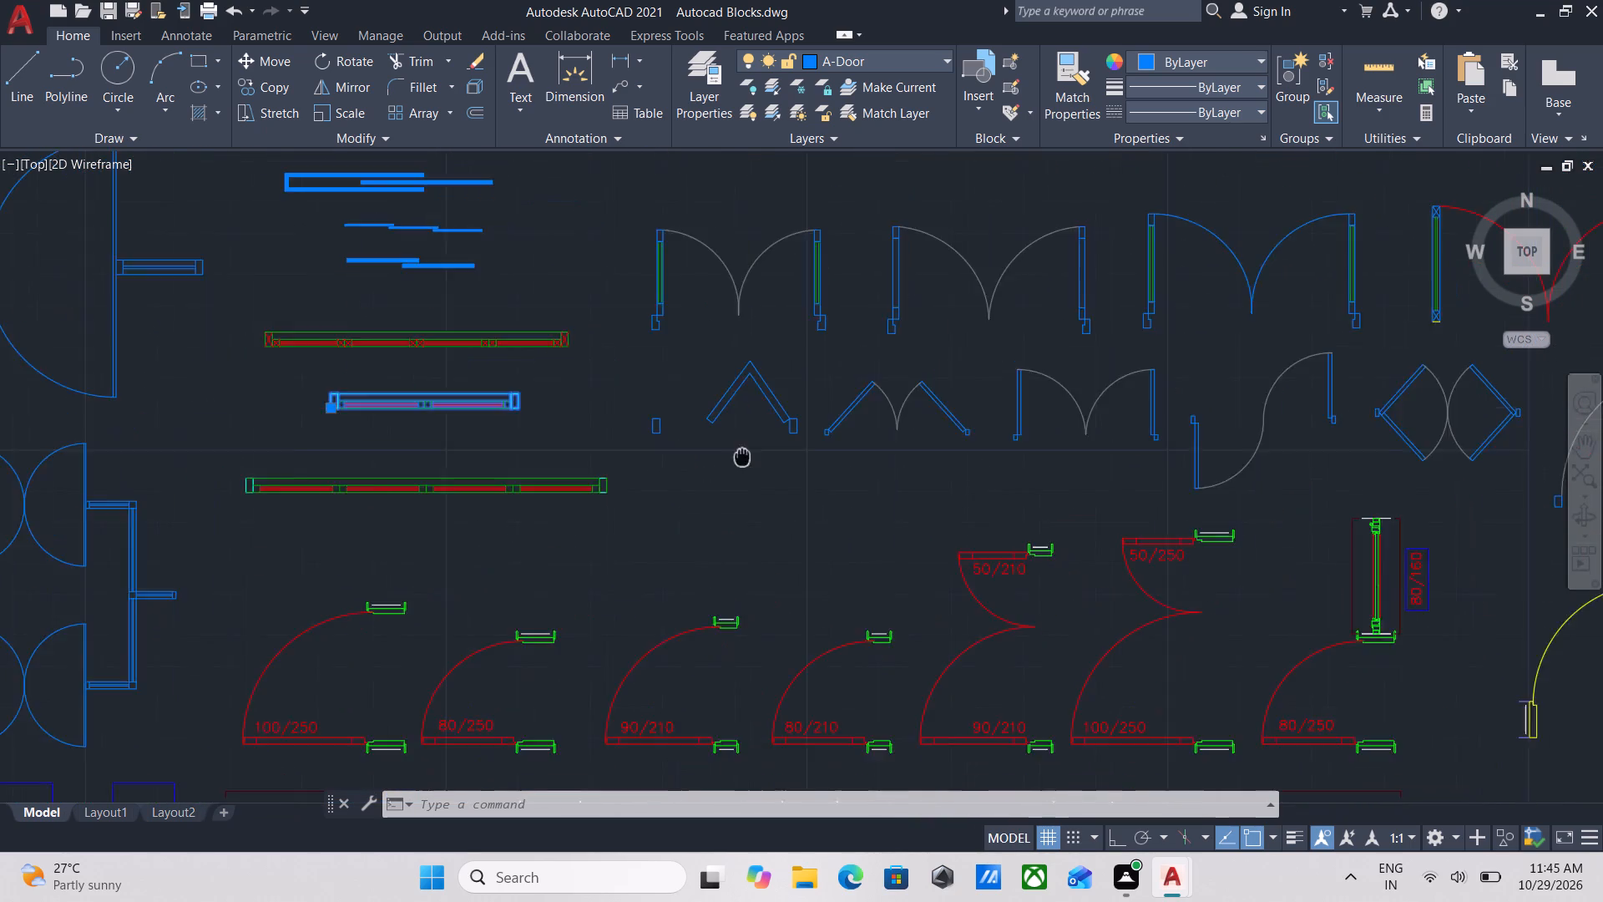
{"action": "middle_click_drag", "start_coordinate": [650, 466], "coordinate": [609, 469]}
{"action": "scroll", "coordinate": [730, 353], "scroll_direction": "down", "scroll_amount": 1}
{"action": "middle_click_drag", "start_coordinate": [730, 353], "coordinate": [741, 451]}
{"action": "middle_click_drag", "start_coordinate": [917, 314], "coordinate": [878, 443]}
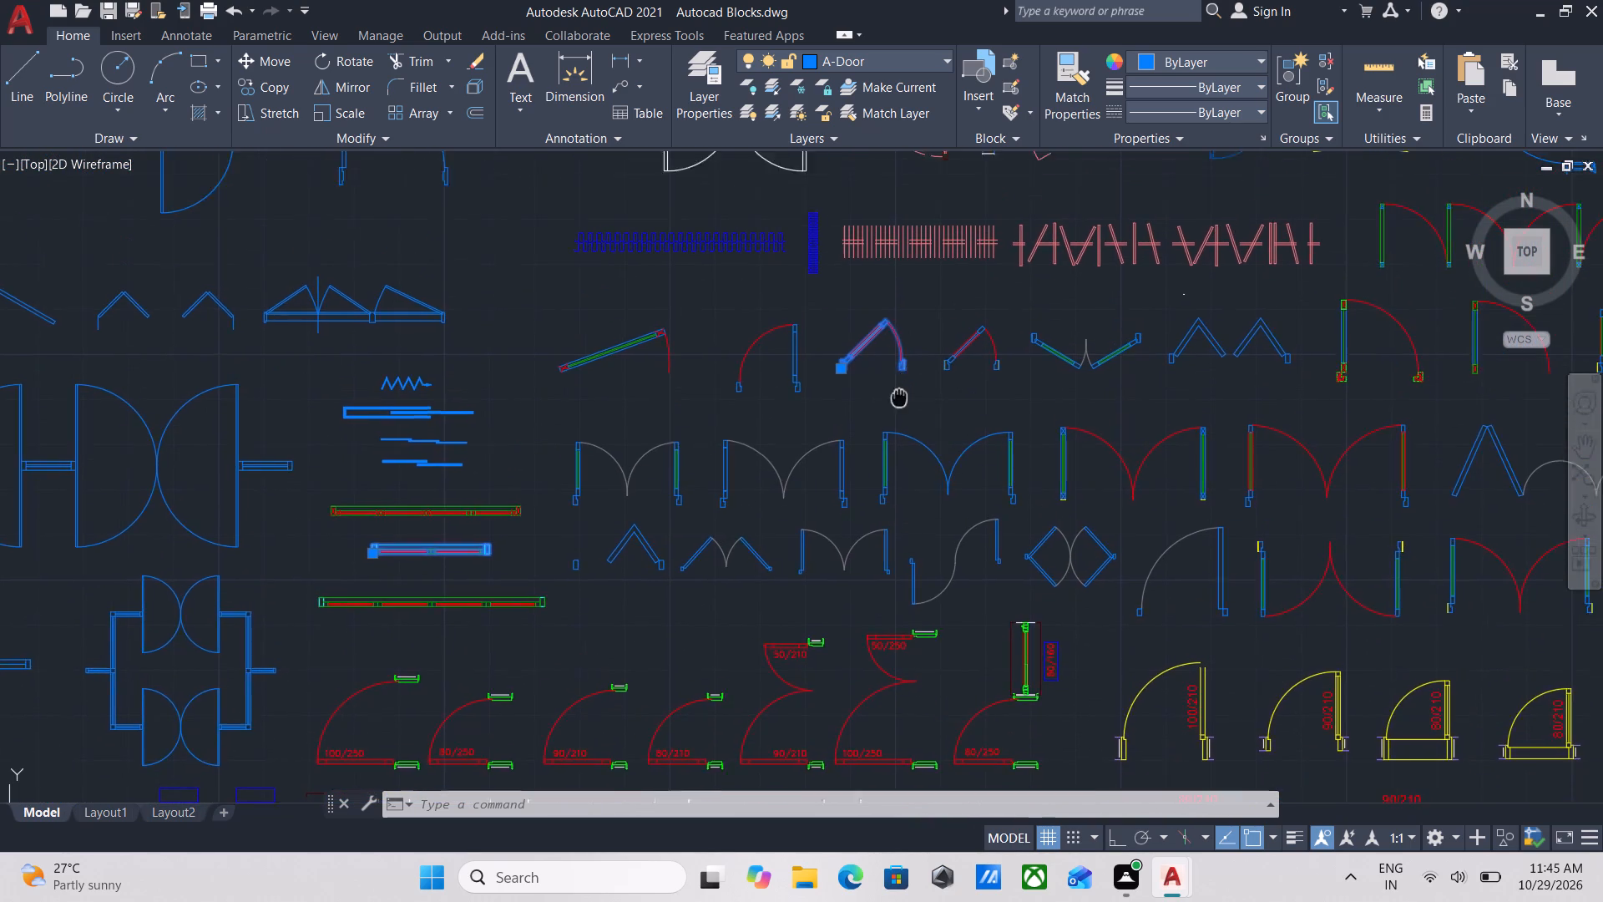
{"action": "middle_click_drag", "start_coordinate": [878, 443], "coordinate": [860, 479]}
{"action": "scroll", "coordinate": [914, 262], "scroll_direction": "down", "scroll_amount": 2}
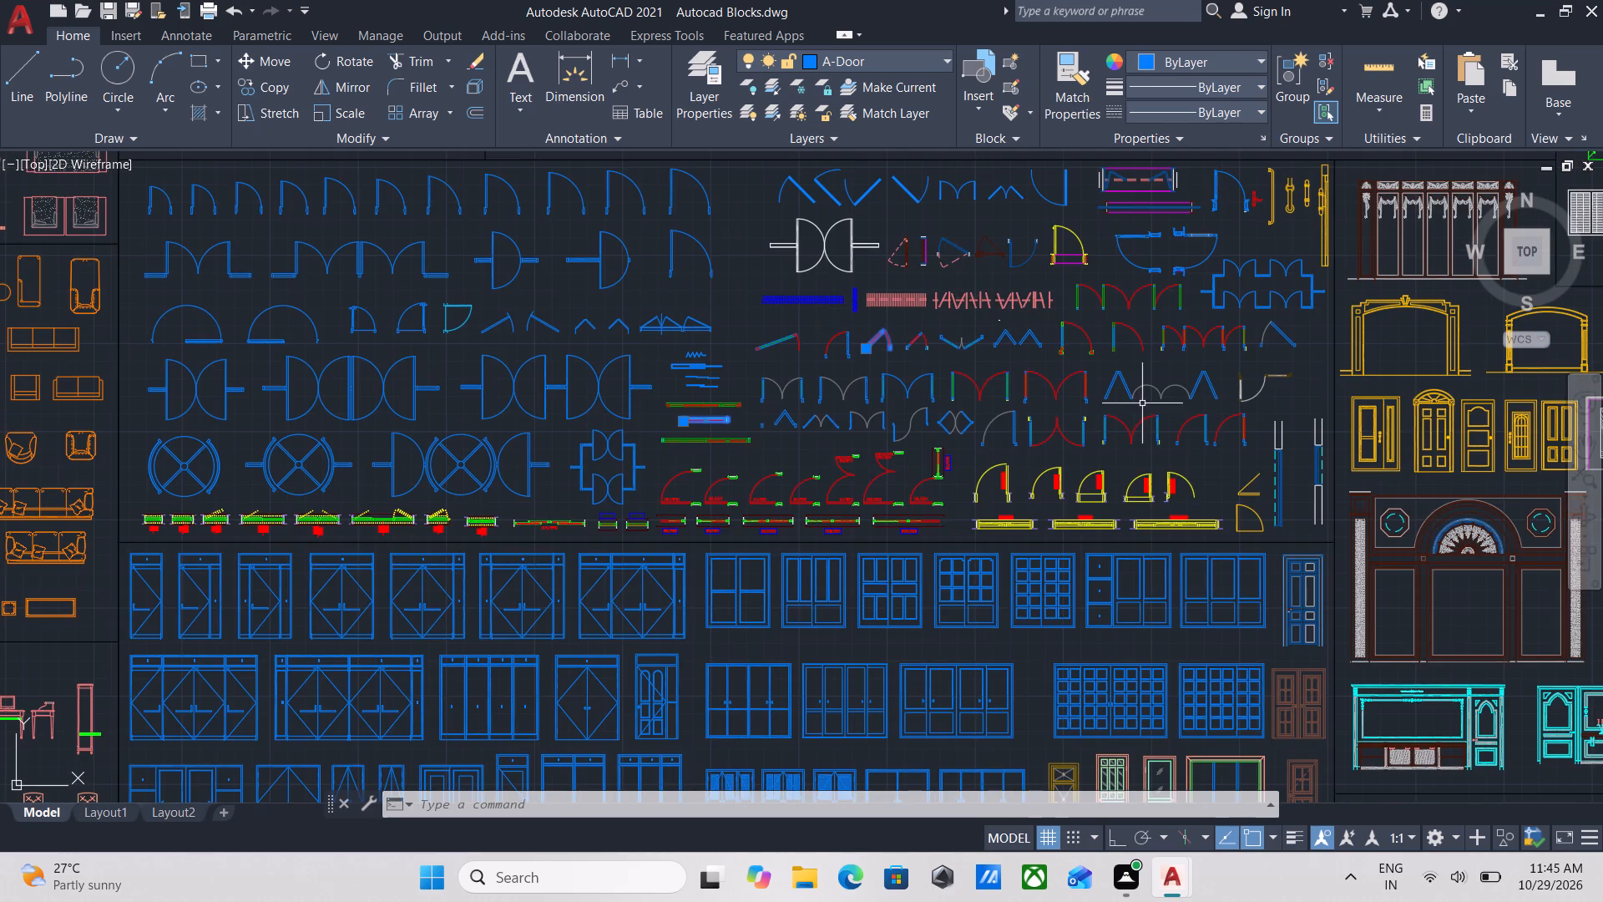
{"action": "scroll", "coordinate": [1143, 403], "scroll_direction": "up", "scroll_amount": 3}
{"action": "scroll", "coordinate": [889, 405], "scroll_direction": "down", "scroll_amount": 2}
{"action": "middle_click_drag", "start_coordinate": [889, 405], "coordinate": [1146, 307]}
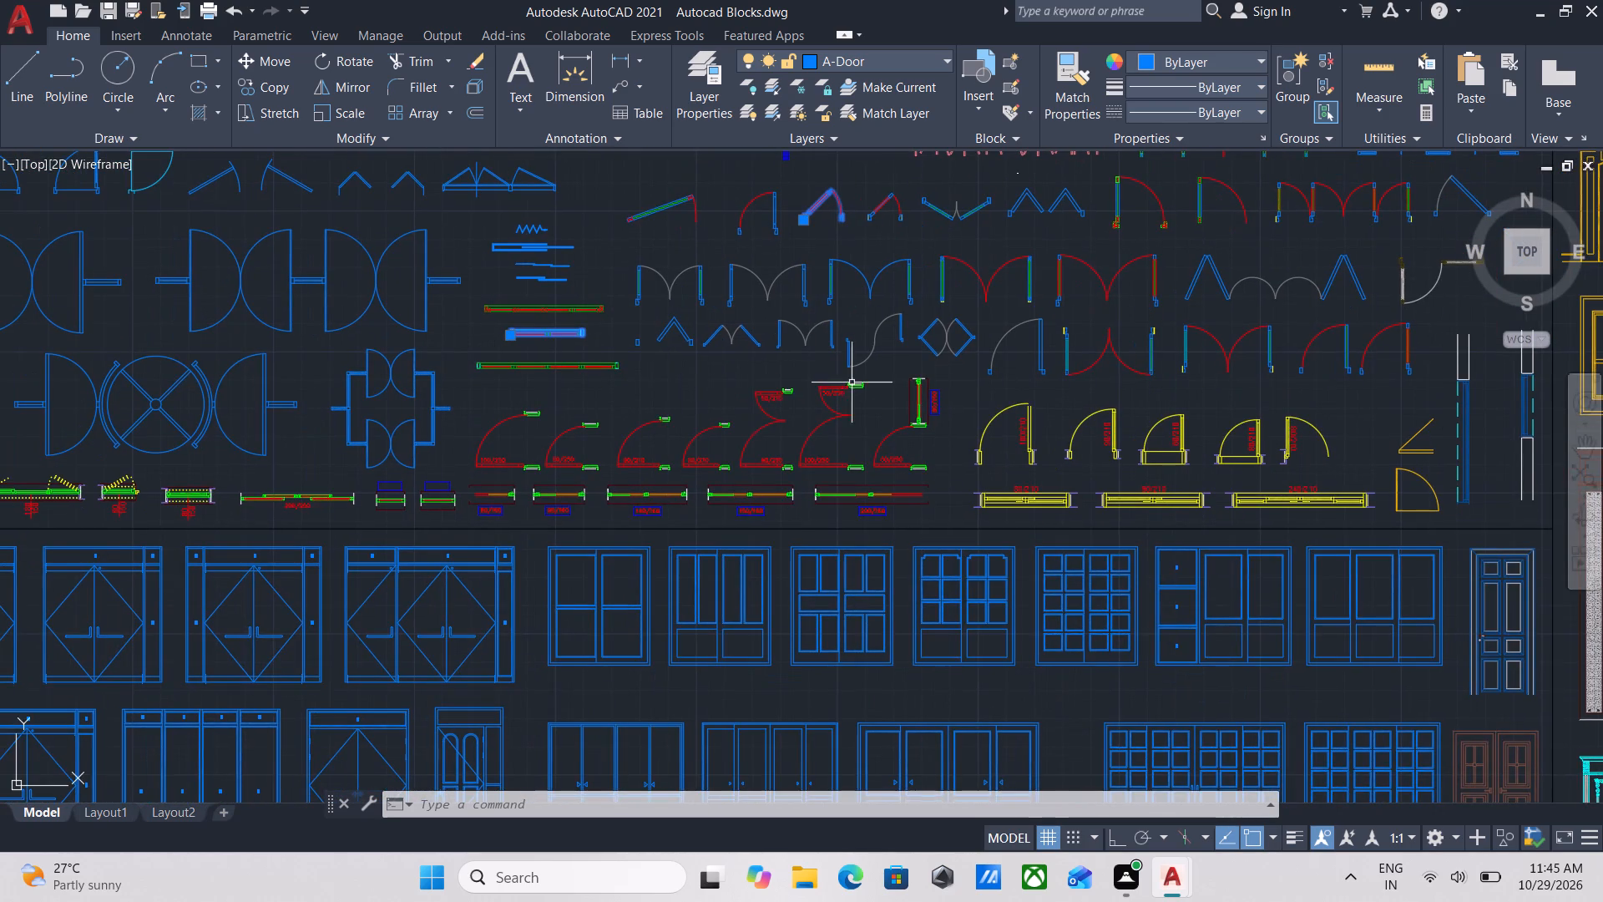
{"action": "middle_click_drag", "start_coordinate": [652, 369], "coordinate": [796, 271]}
Survey the curtain, window and door elevation blocks surrounding the door plan symbols.
{"action": "scroll", "coordinate": [881, 300], "scroll_direction": "down", "scroll_amount": 2}
{"action": "middle_click_drag", "start_coordinate": [881, 300], "coordinate": [942, 643]}
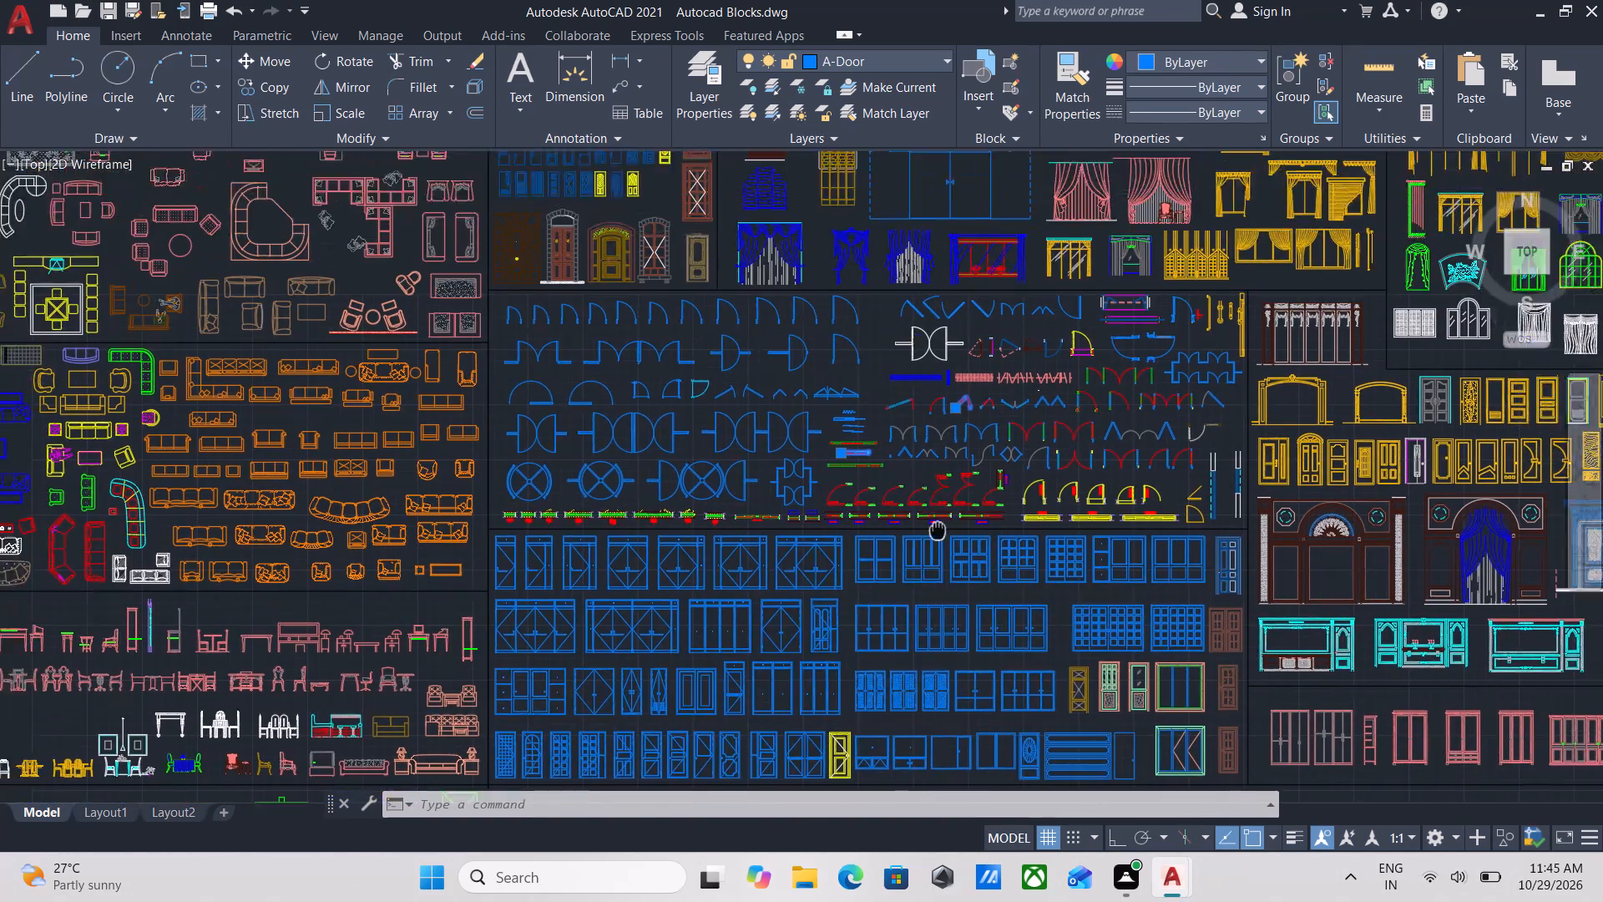
{"action": "middle_click_drag", "start_coordinate": [942, 643], "coordinate": [933, 769]}
{"action": "scroll", "coordinate": [933, 769], "scroll_direction": "up", "scroll_amount": 1}
{"action": "middle_click_drag", "start_coordinate": [1030, 429], "coordinate": [692, 459]}
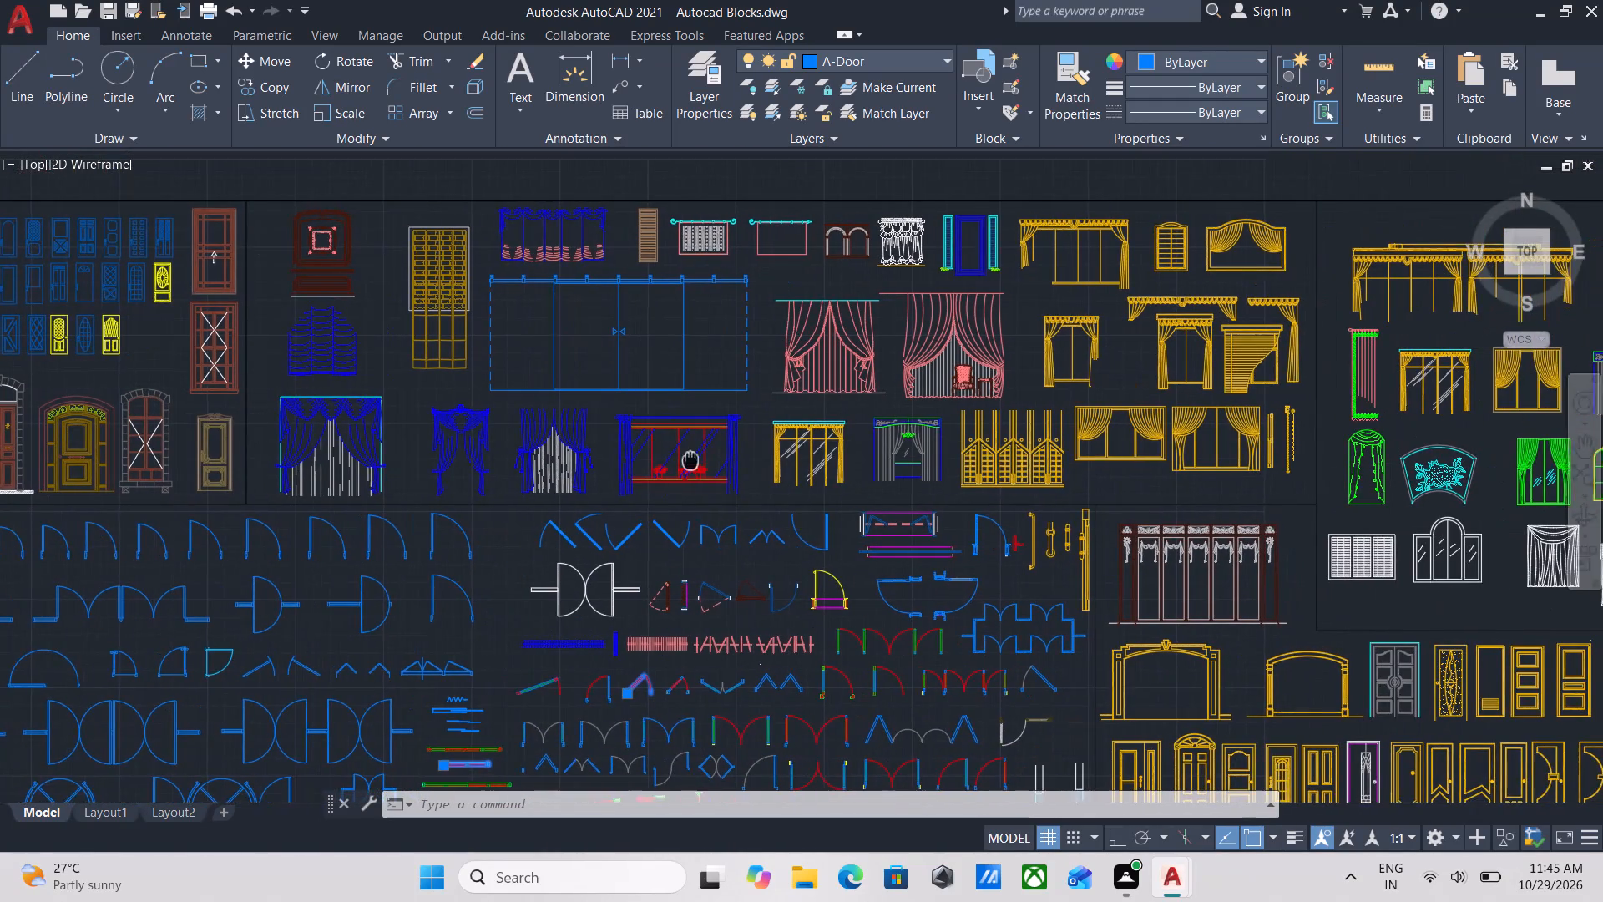
{"action": "middle_click_drag", "start_coordinate": [1124, 717], "coordinate": [947, 473]}
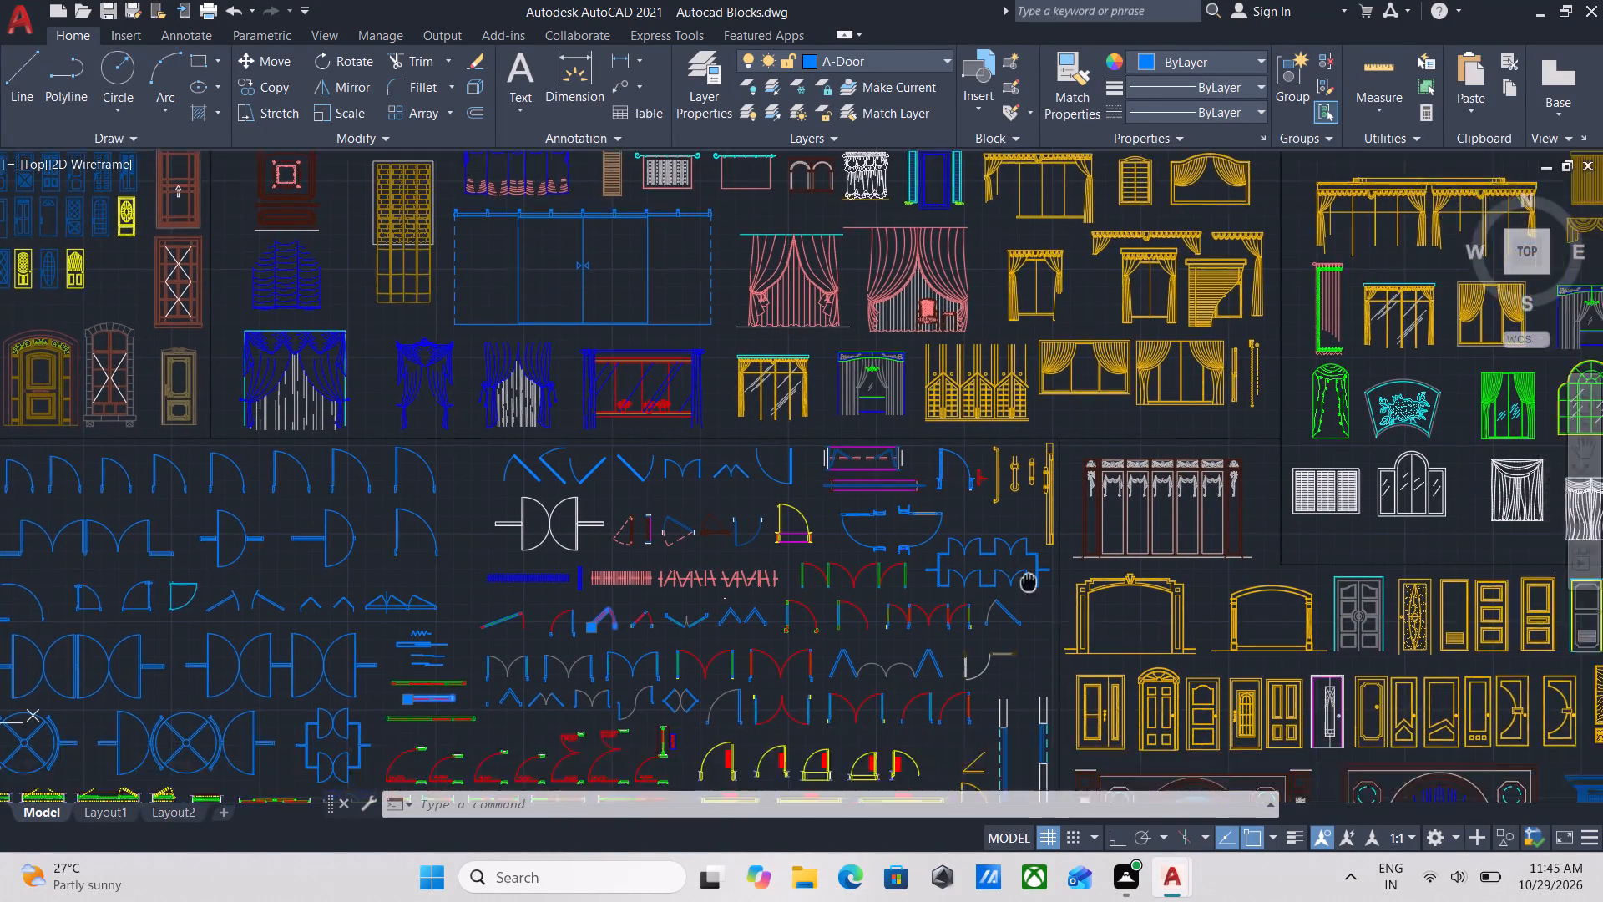
{"action": "middle_click_drag", "start_coordinate": [947, 473], "coordinate": [837, 286]}
{"action": "middle_click_drag", "start_coordinate": [348, 366], "coordinate": [472, 383]}
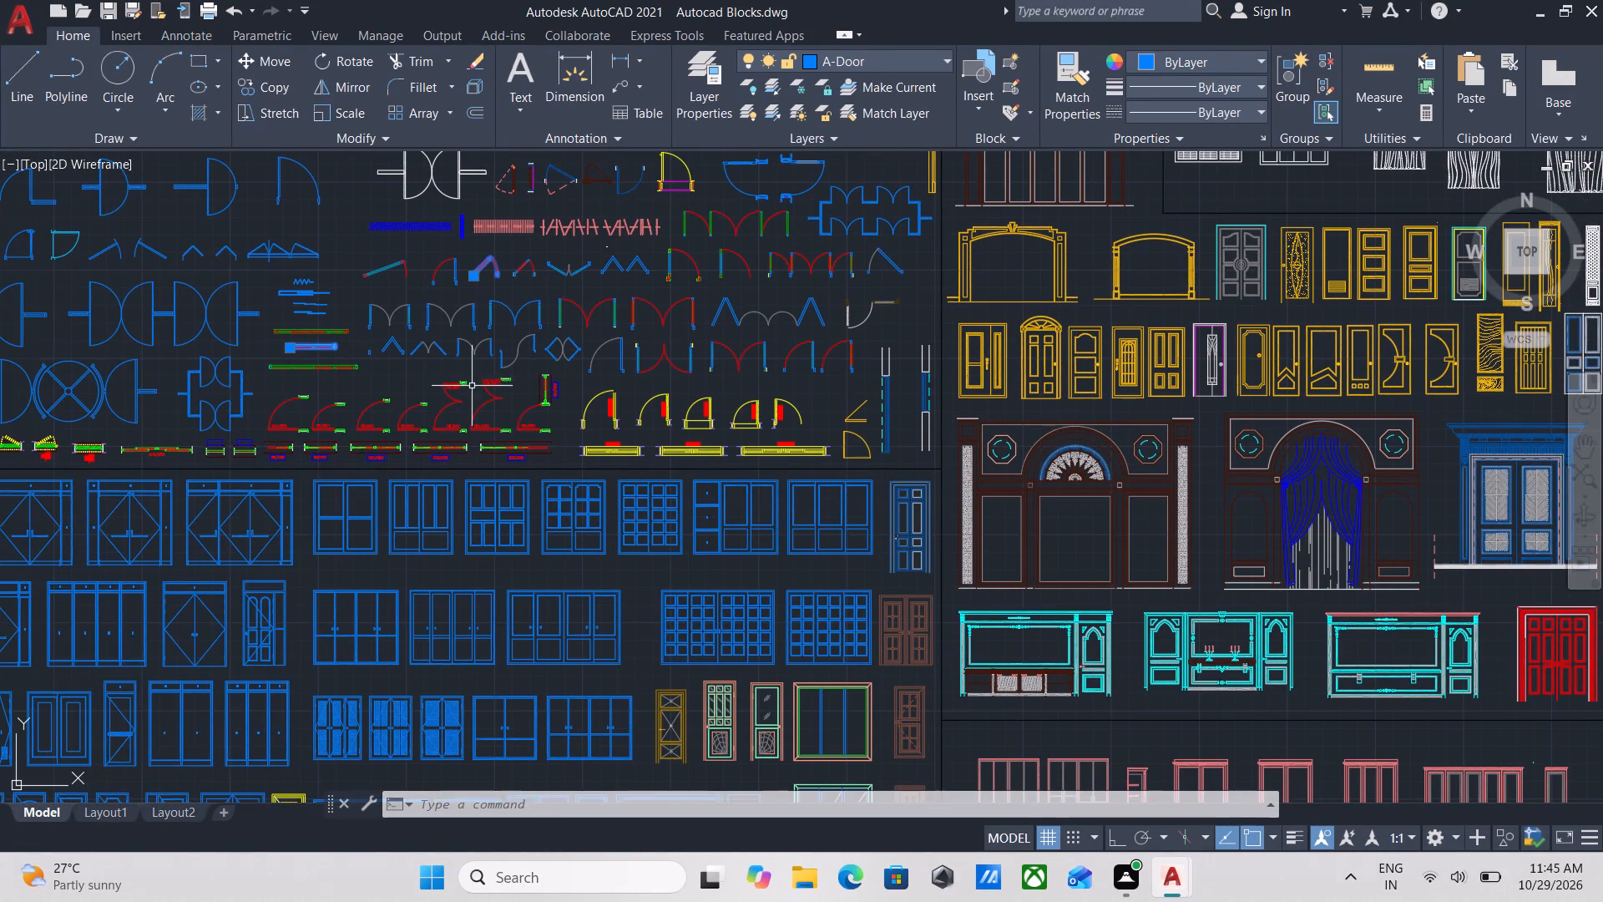
Add the last red-arc single swing door above the yellow size-labelled doors to the selection and copy all three blocks.
{"action": "scroll", "coordinate": [750, 384], "scroll_direction": "up", "scroll_amount": 3}
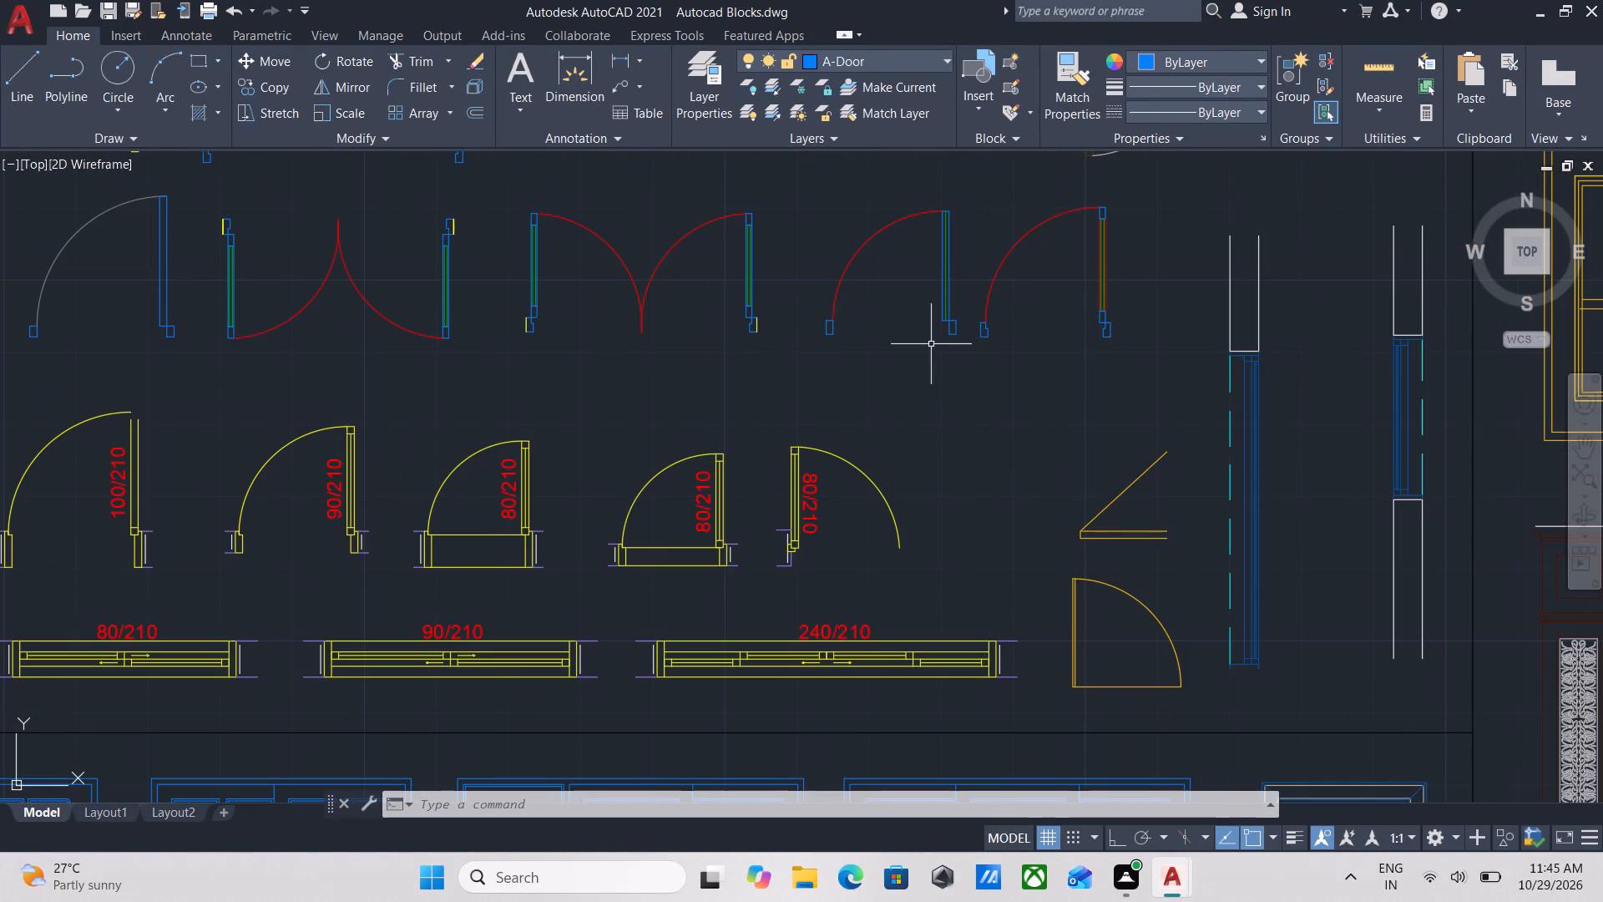
{"action": "scroll", "coordinate": [1021, 308], "scroll_direction": "down", "scroll_amount": 3}
{"action": "scroll", "coordinate": [1077, 302], "scroll_direction": "up", "scroll_amount": 3}
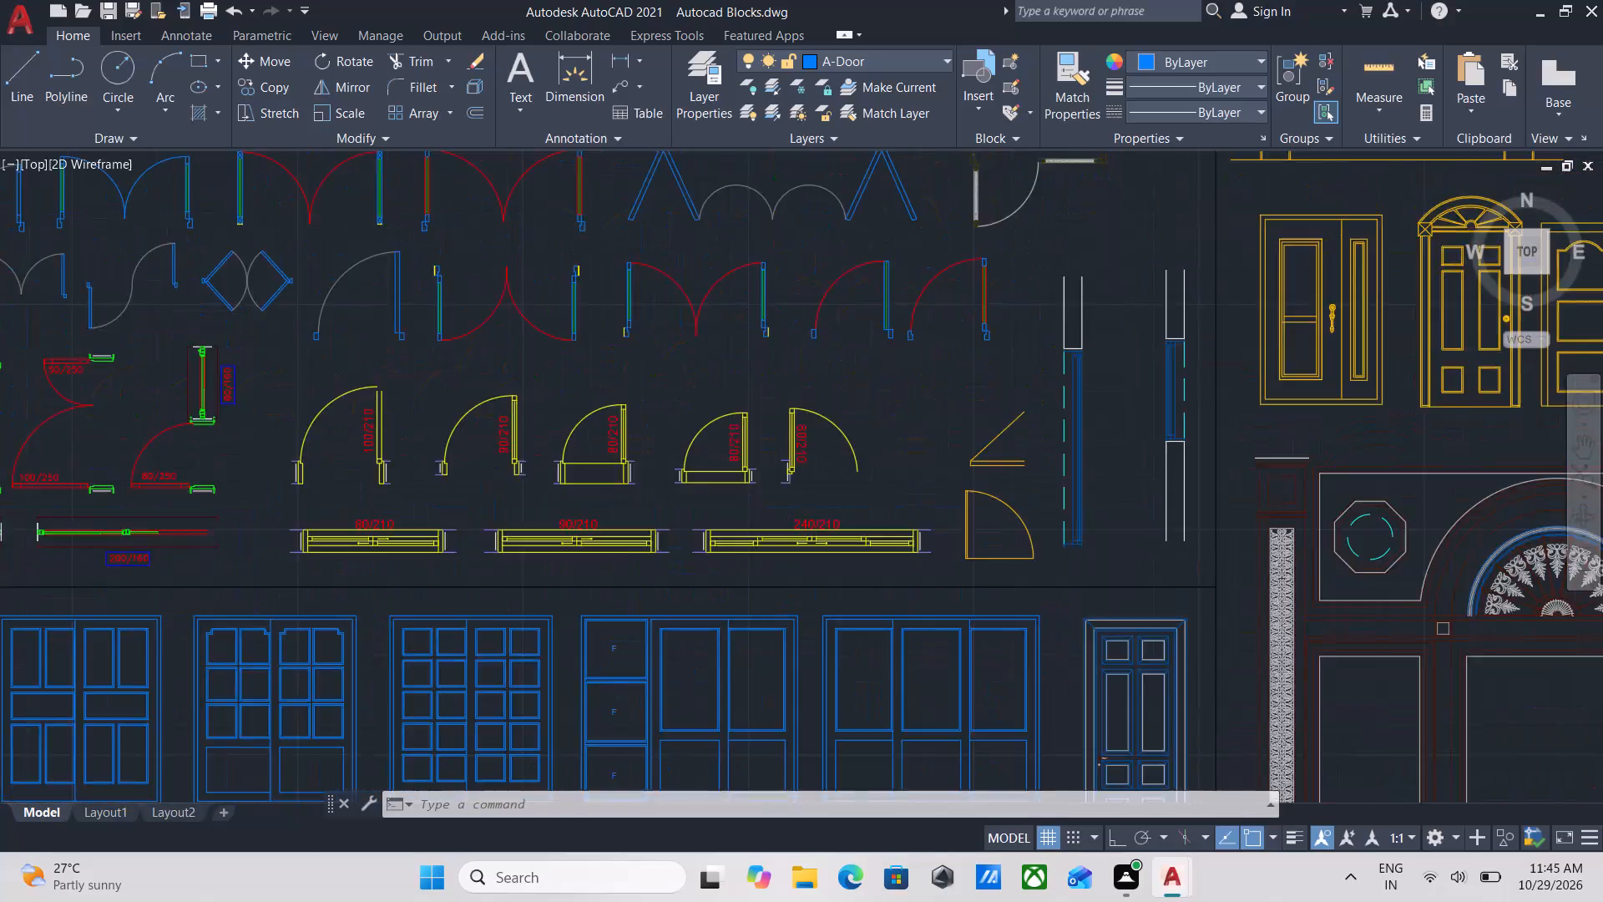
{"action": "scroll", "coordinate": [1009, 318], "scroll_direction": "up", "scroll_amount": 2}
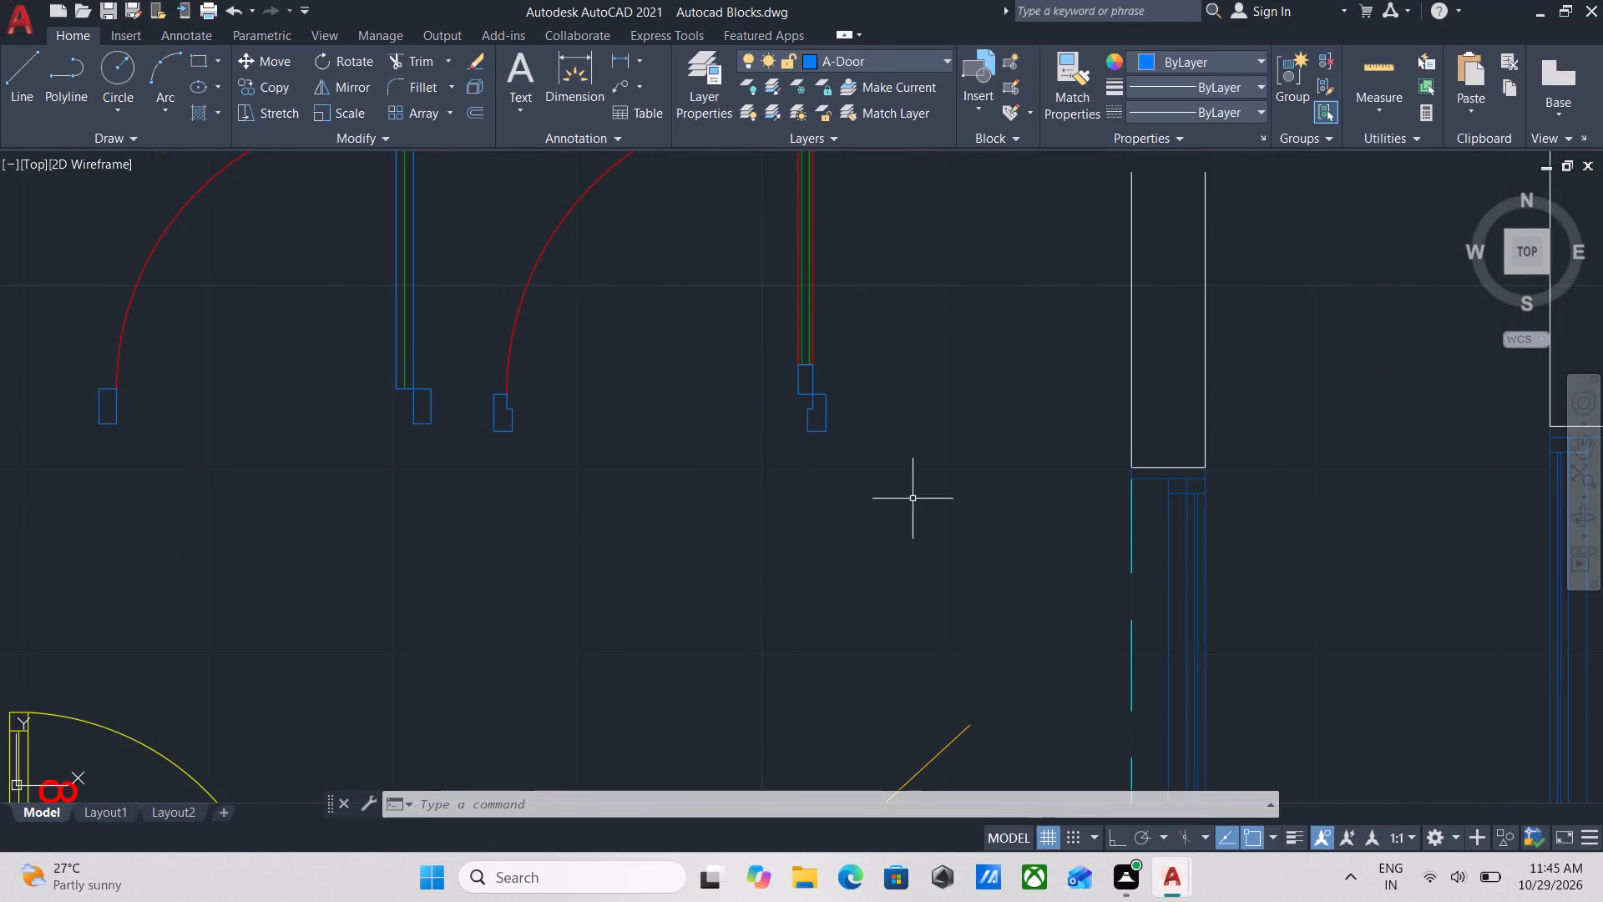
{"action": "left_click", "coordinate": [913, 499]}
{"action": "left_click", "coordinate": [717, 318]}
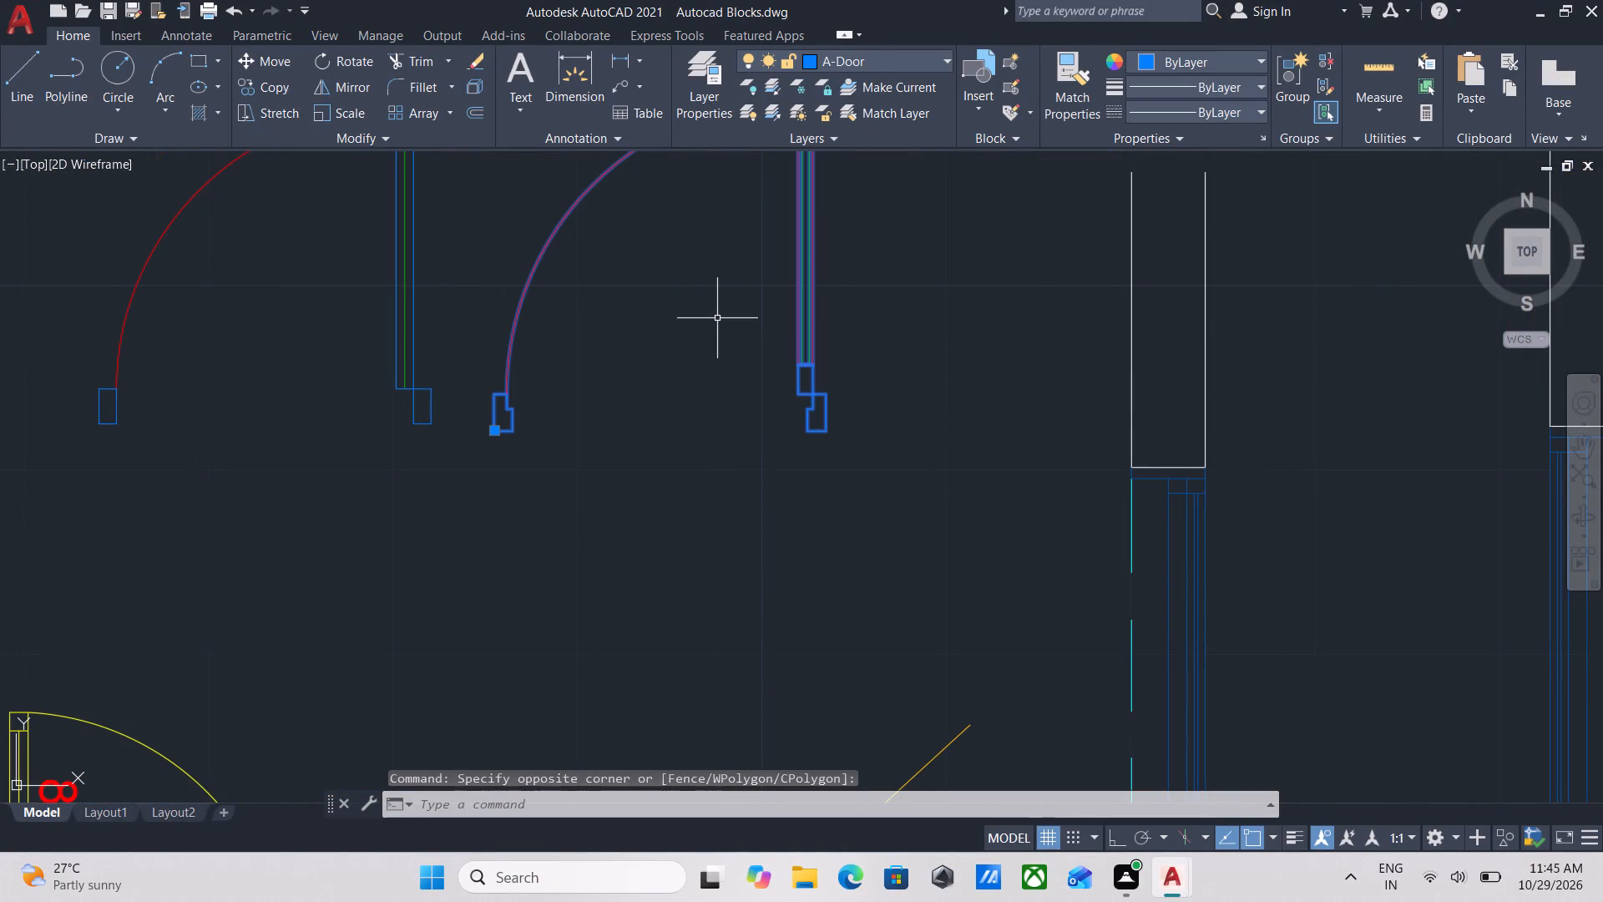
{"action": "key", "text": "ctrl+c"}
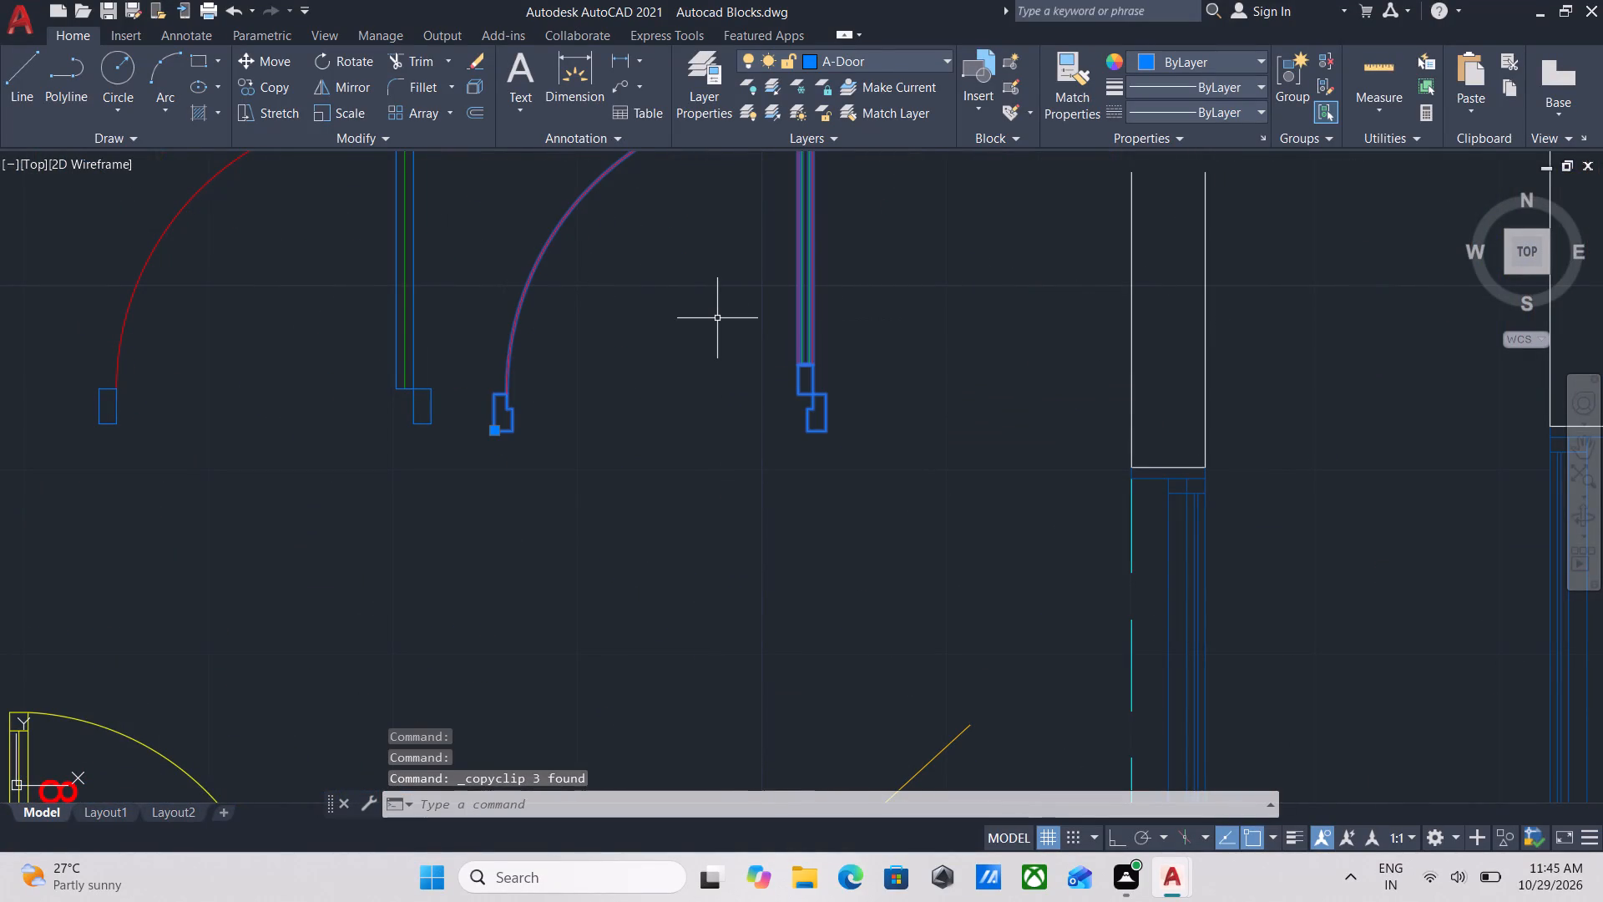